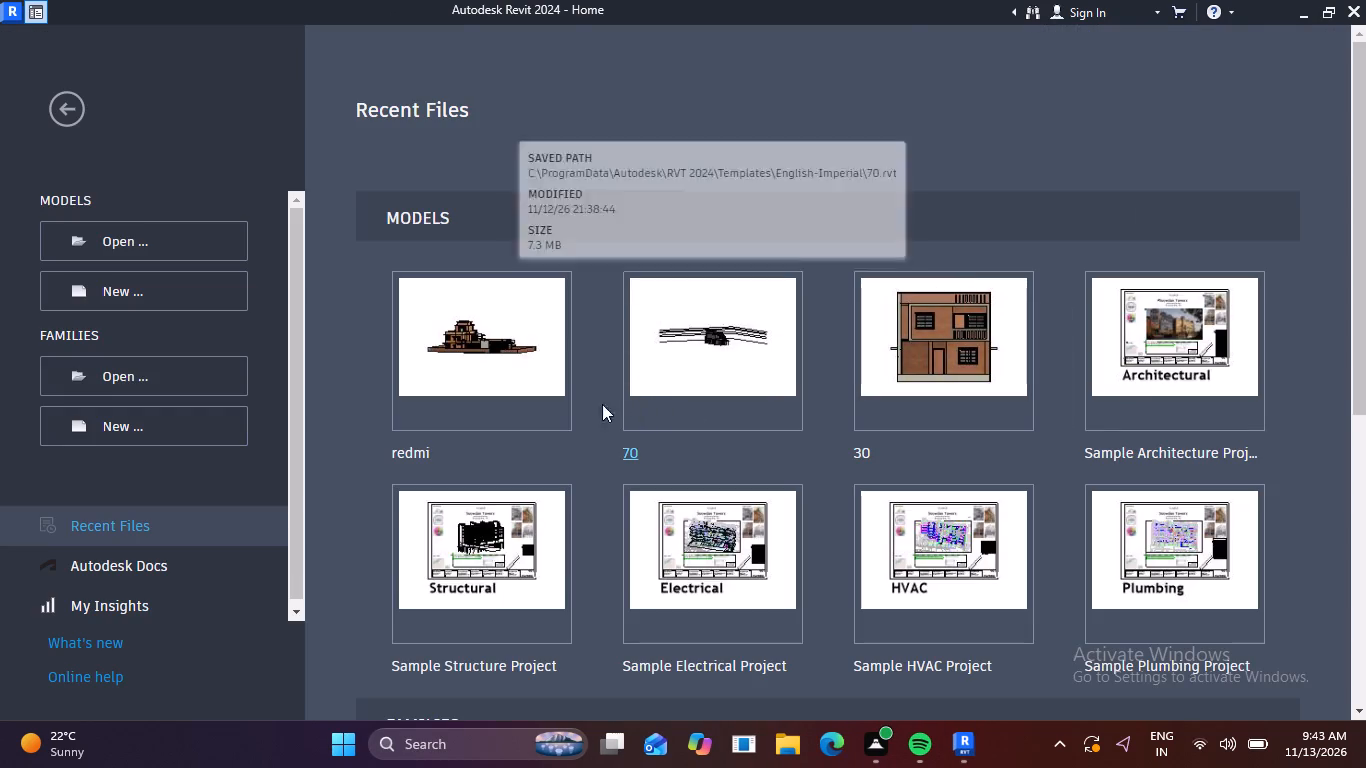
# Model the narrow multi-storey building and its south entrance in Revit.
# Create a new project from the English-Imperial template default.rte.
pyautogui.click(188, 279)
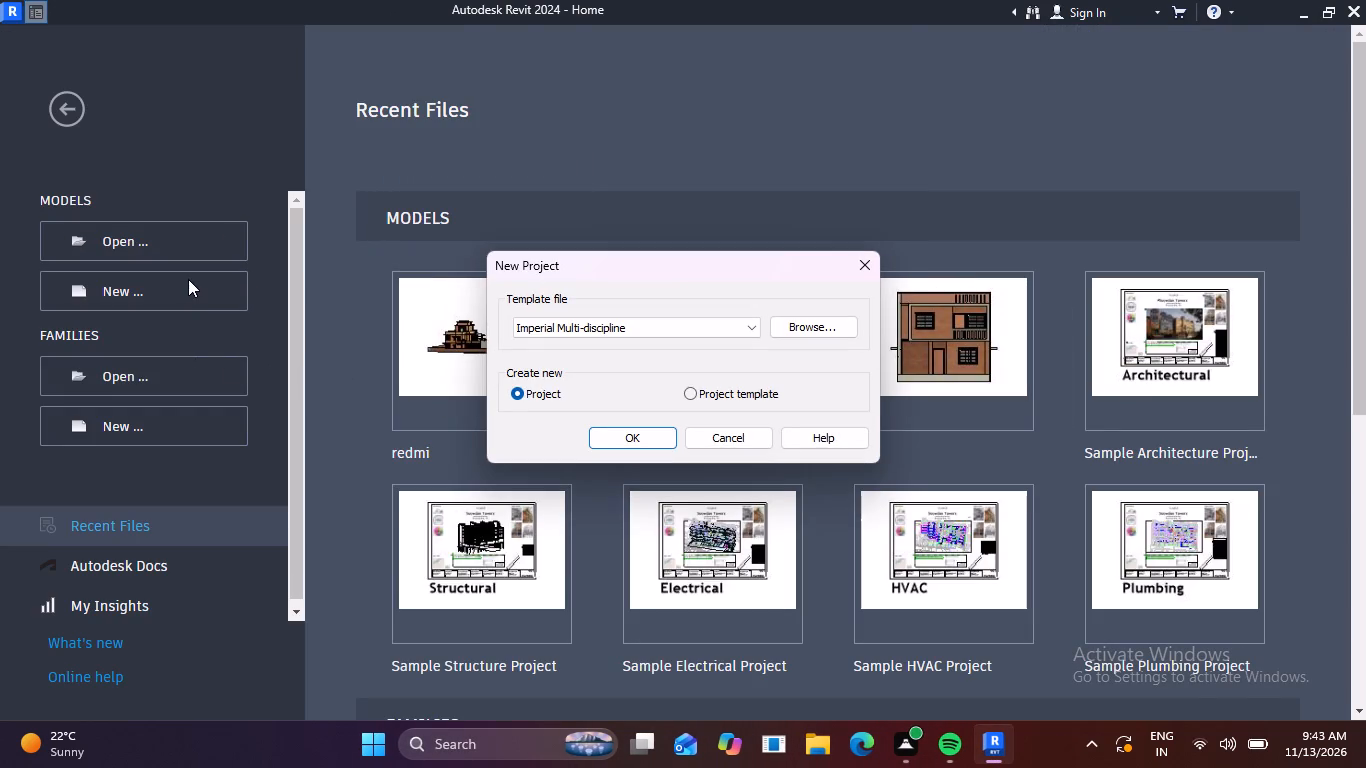
pyautogui.click(757, 329)
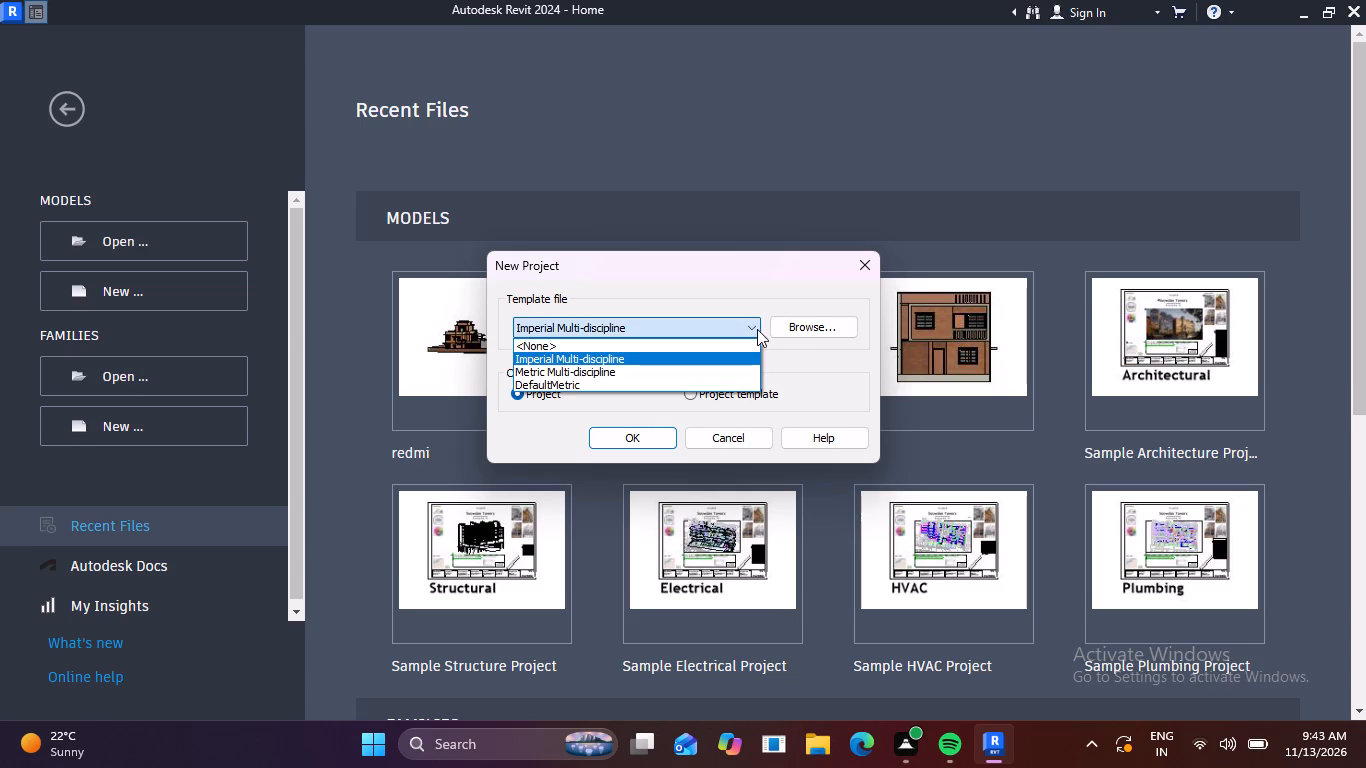
pyautogui.click(817, 327)
pyautogui.click(817, 327)
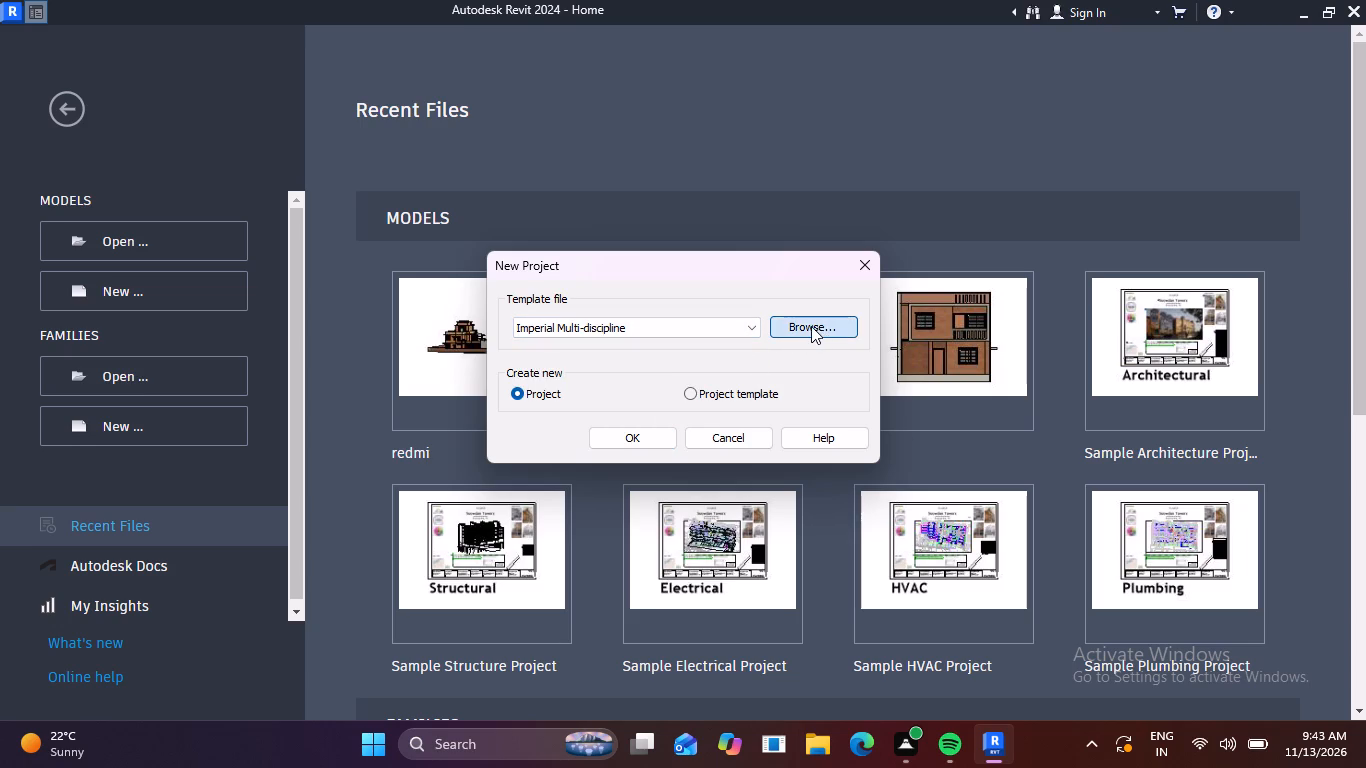
pyautogui.click(528, 239)
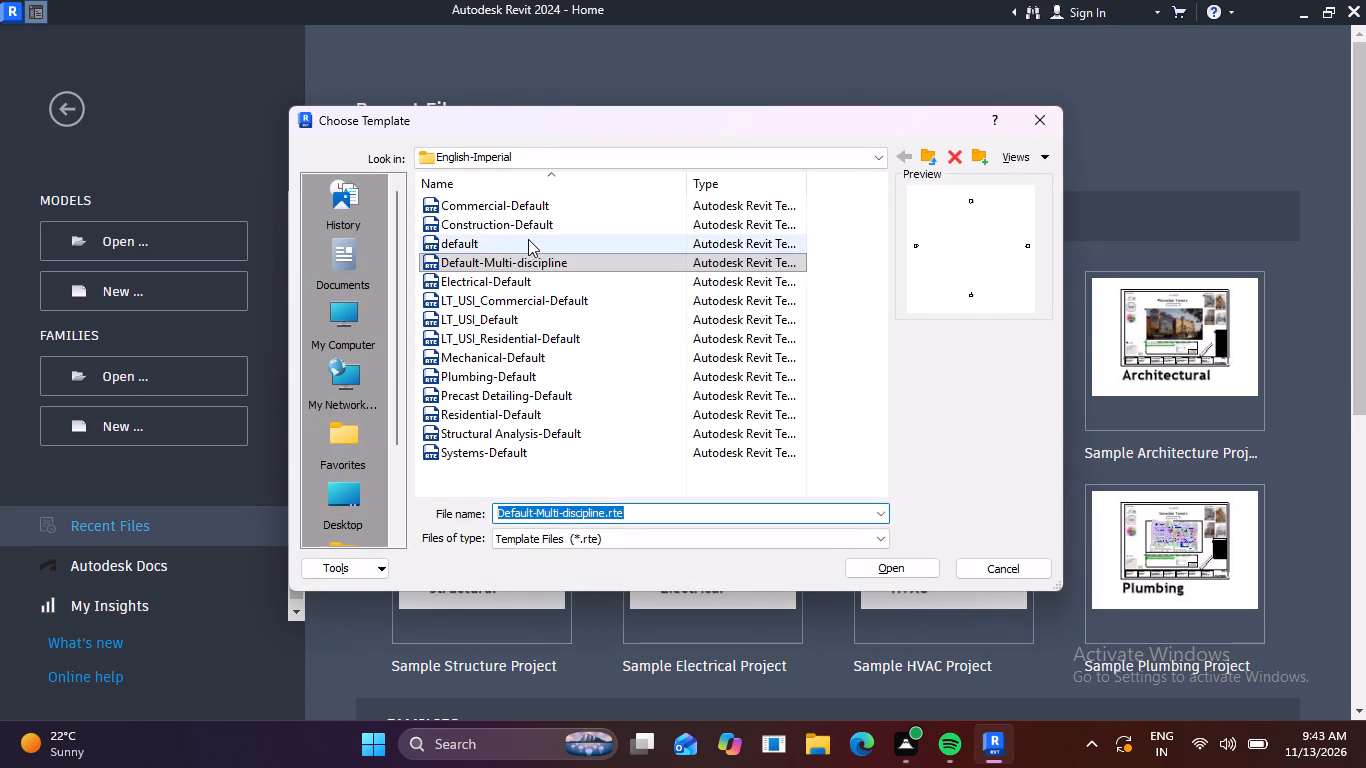
pyautogui.click(917, 557)
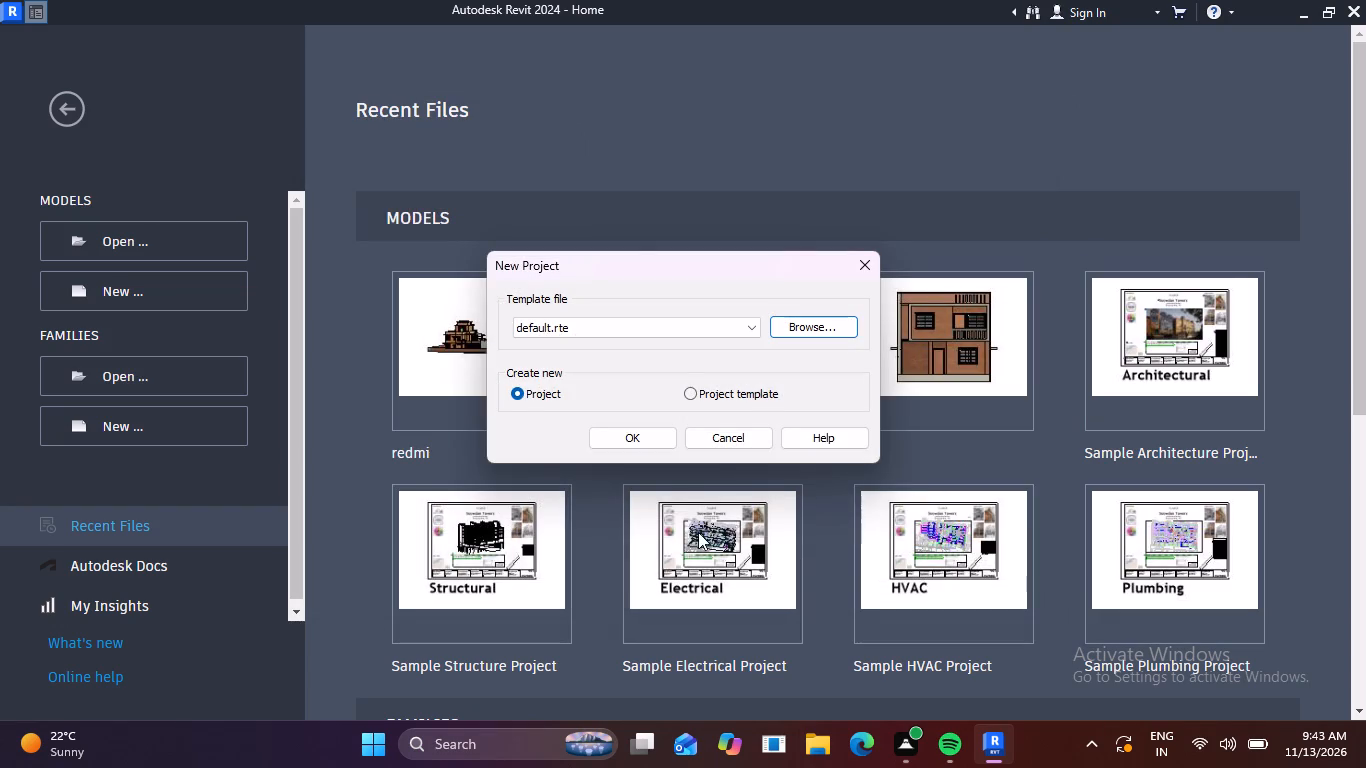
pyautogui.click(828, 330)
pyautogui.click(589, 245)
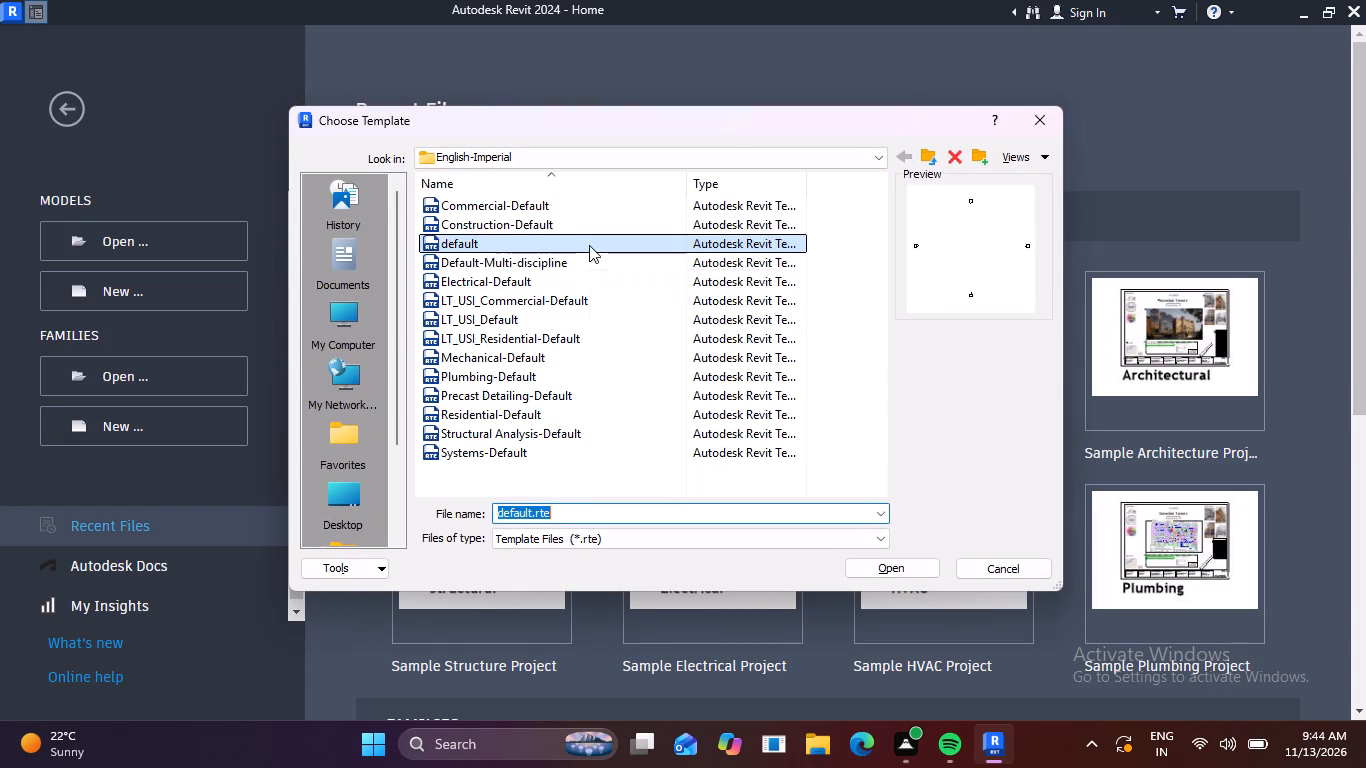
pyautogui.click(910, 573)
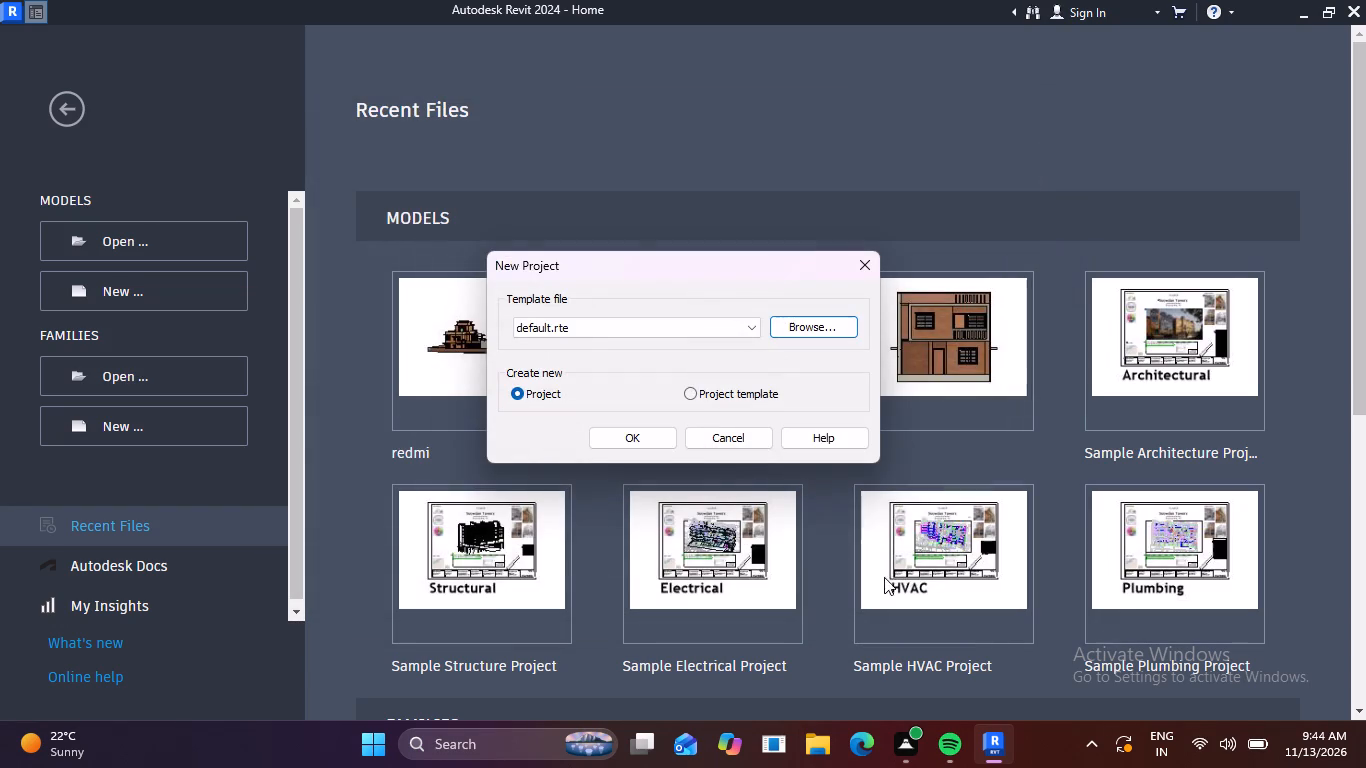
pyautogui.click(616, 435)
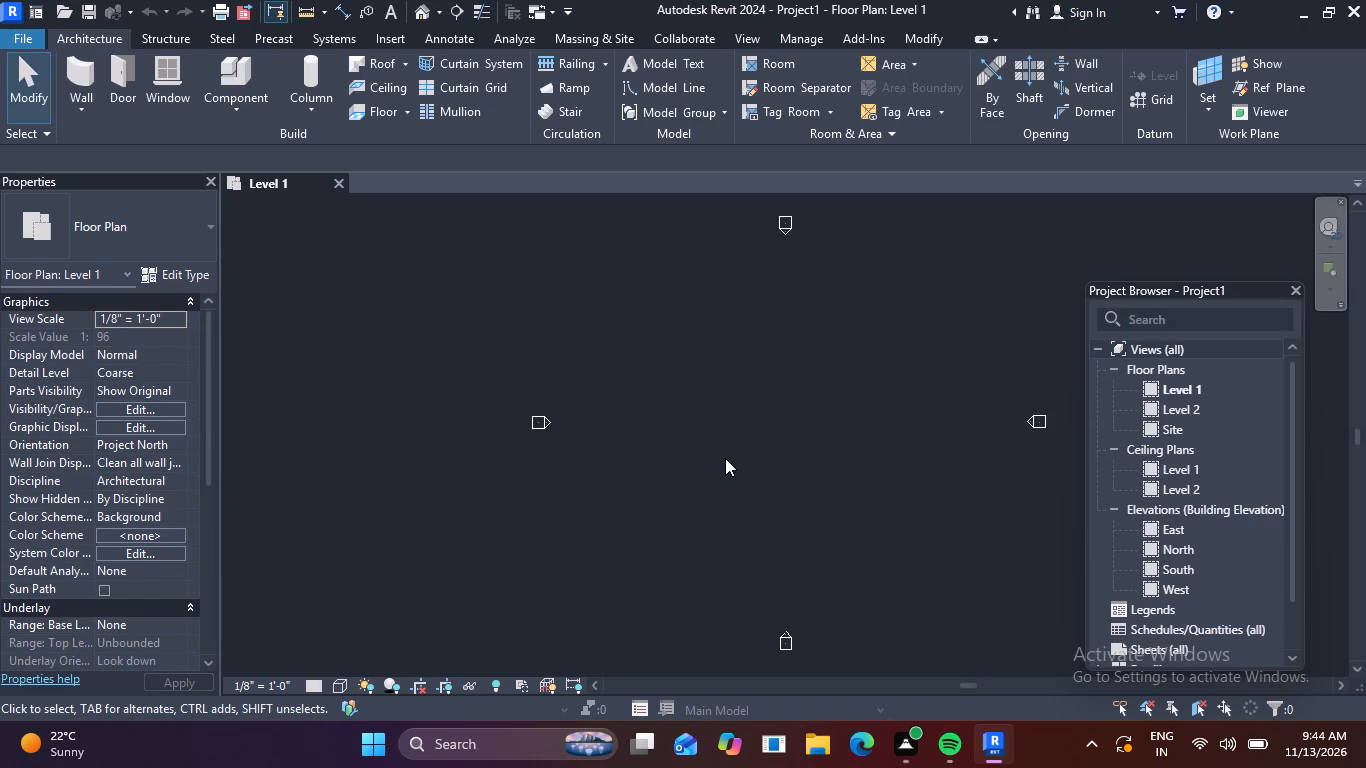
# Start a wall and duplicate the Generic - 8" basic wall type under the name wall 9".
pyautogui.scroll(-1, 725, 458)
pyautogui.moveTo(733, 458); pyautogui.dragTo(534, 404, button='middle')
pyautogui.scroll(-1, 723, 455)
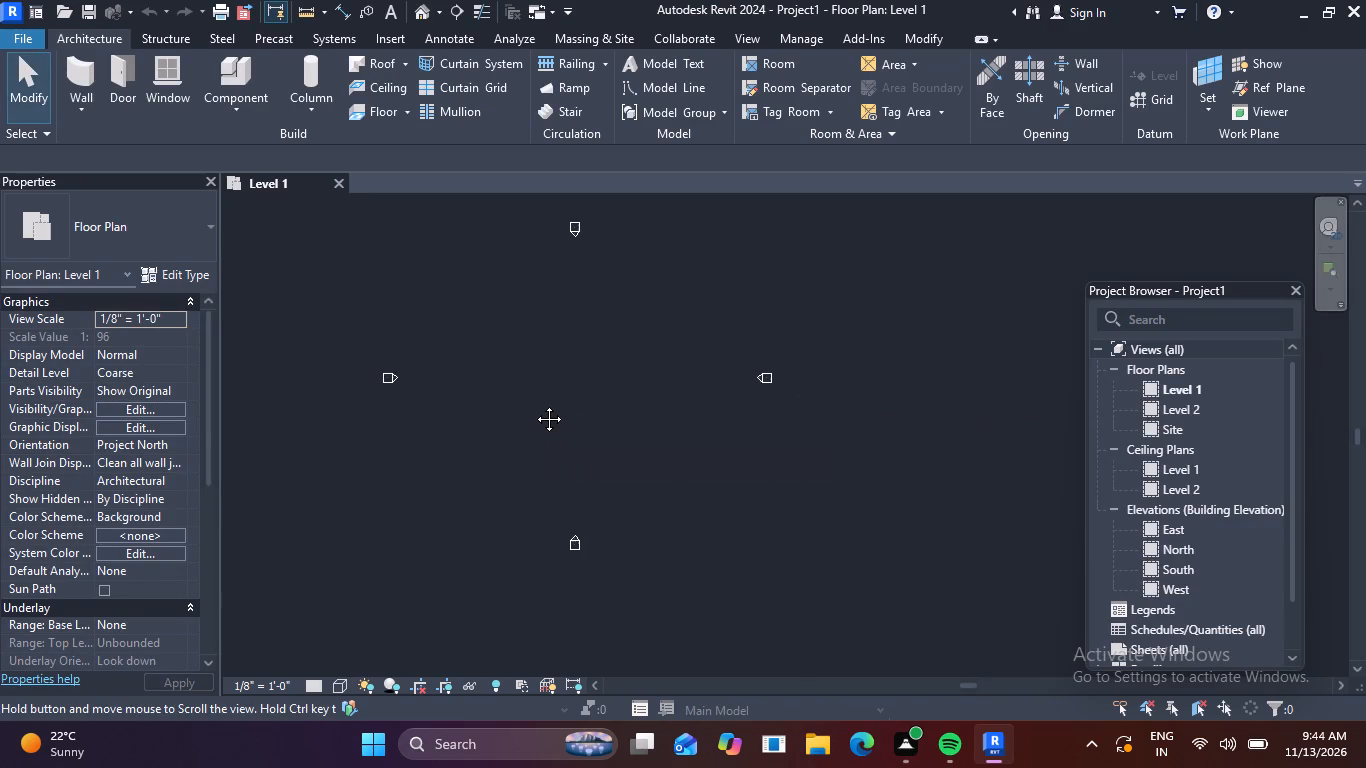
pyautogui.moveTo(534, 404); pyautogui.dragTo(532, 412, button='middle')
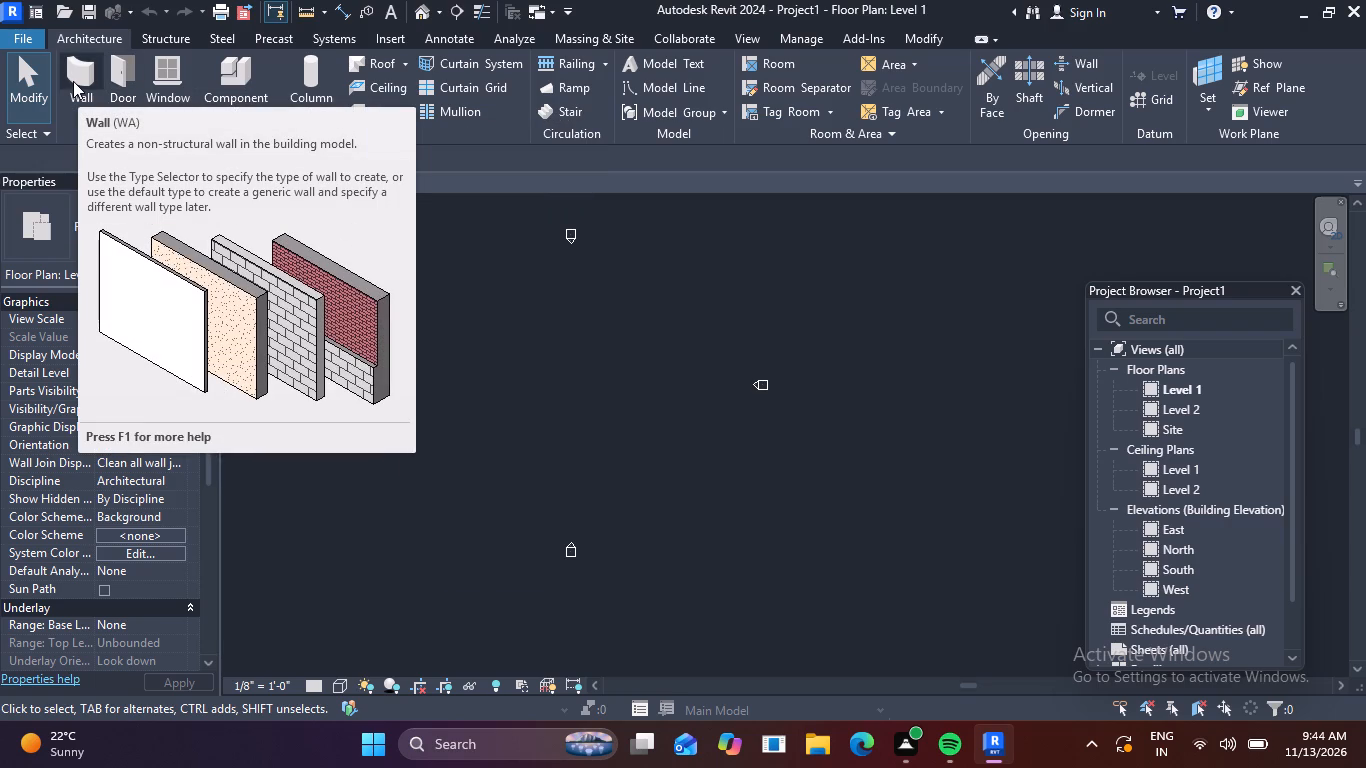
pyautogui.click(73, 81)
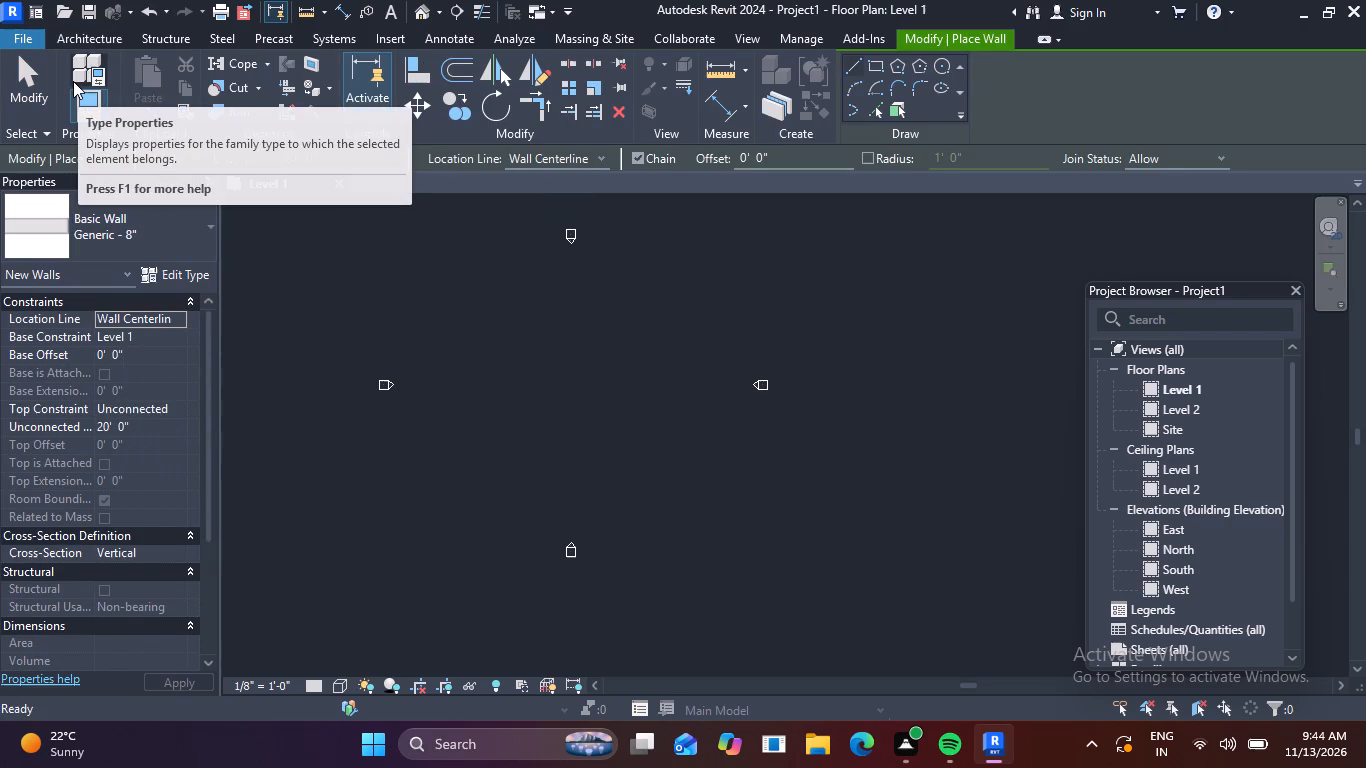
pyautogui.click(195, 278)
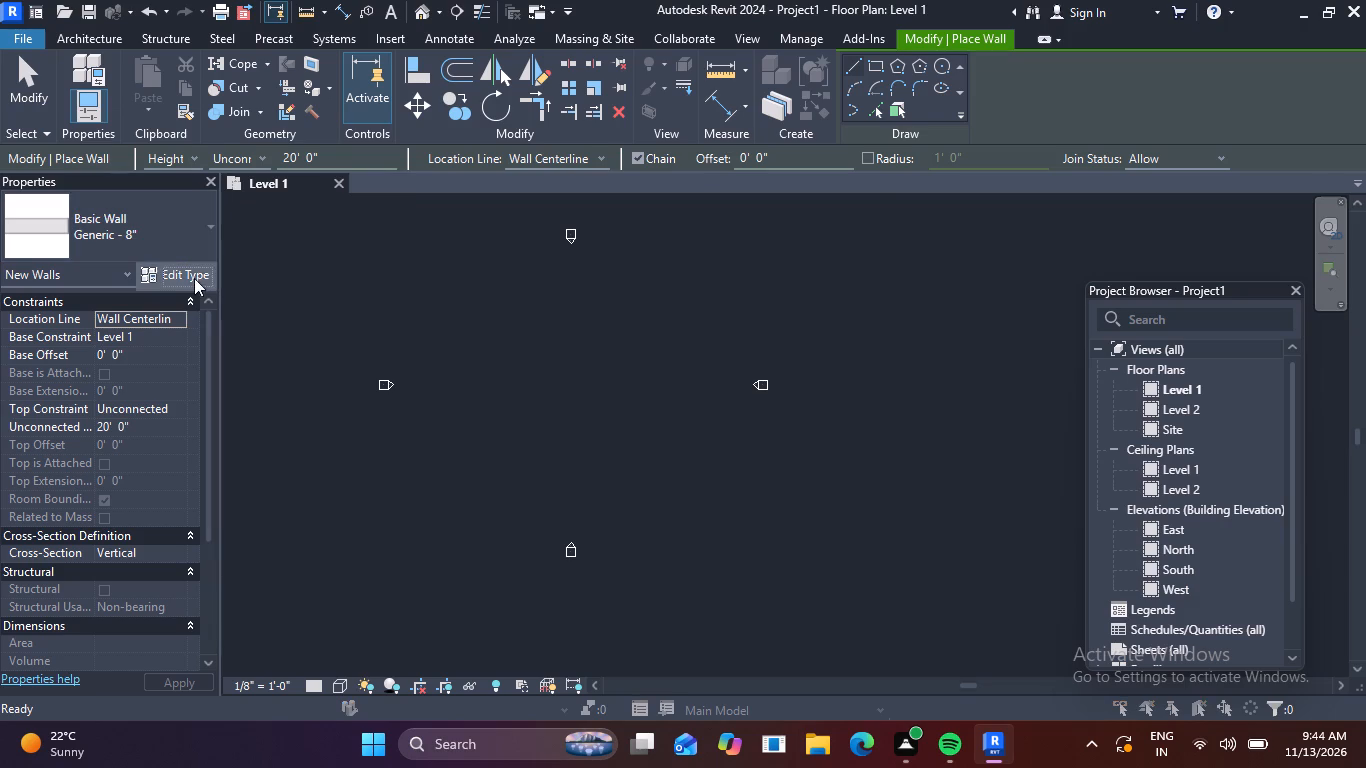
pyautogui.click(839, 131)
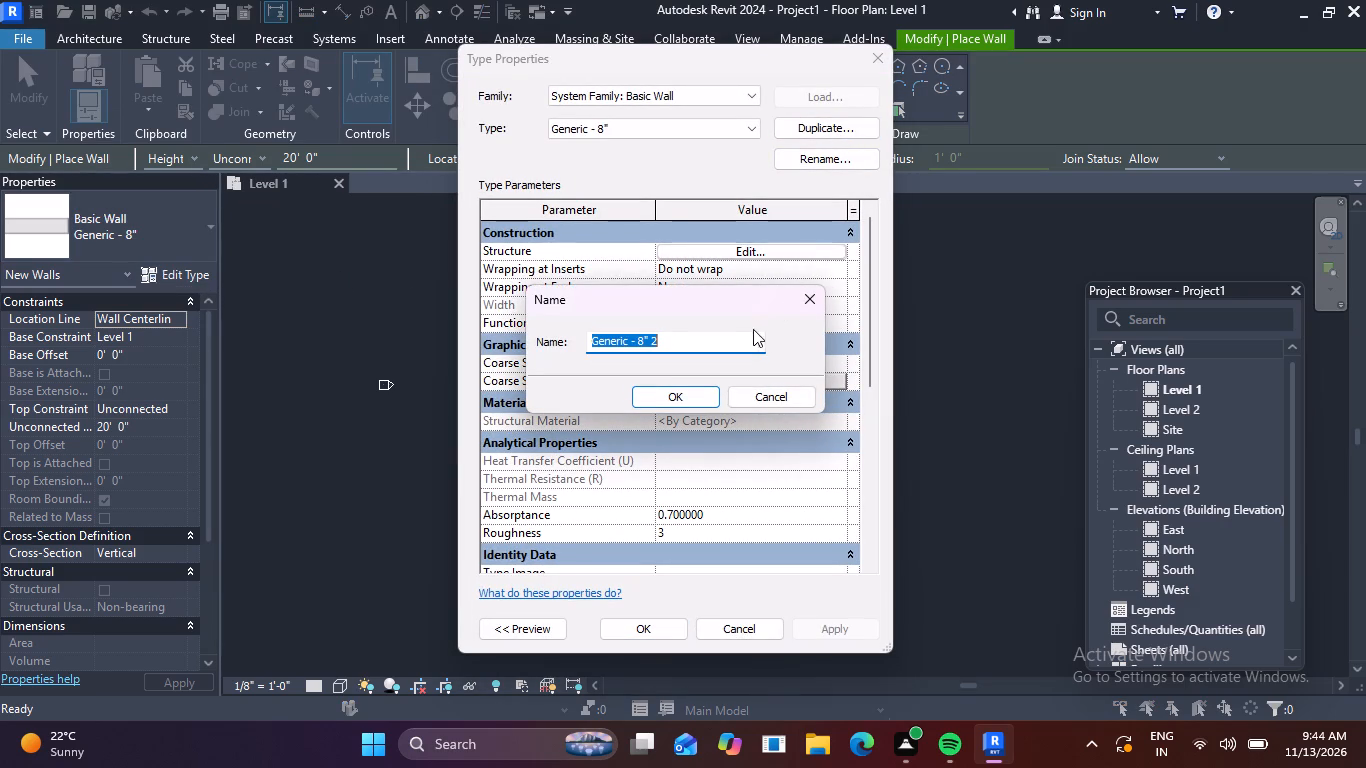
pyautogui.press('BackSpace')
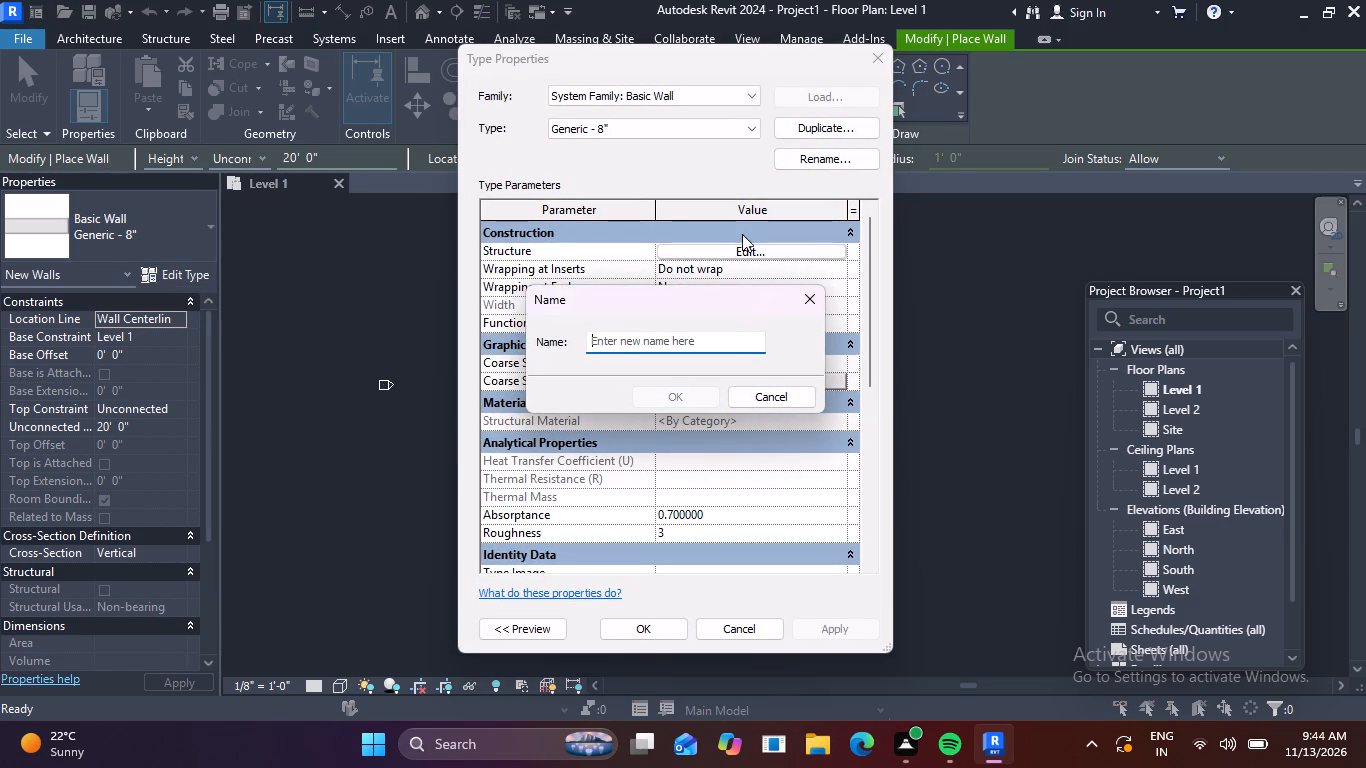
pyautogui.write('wall')
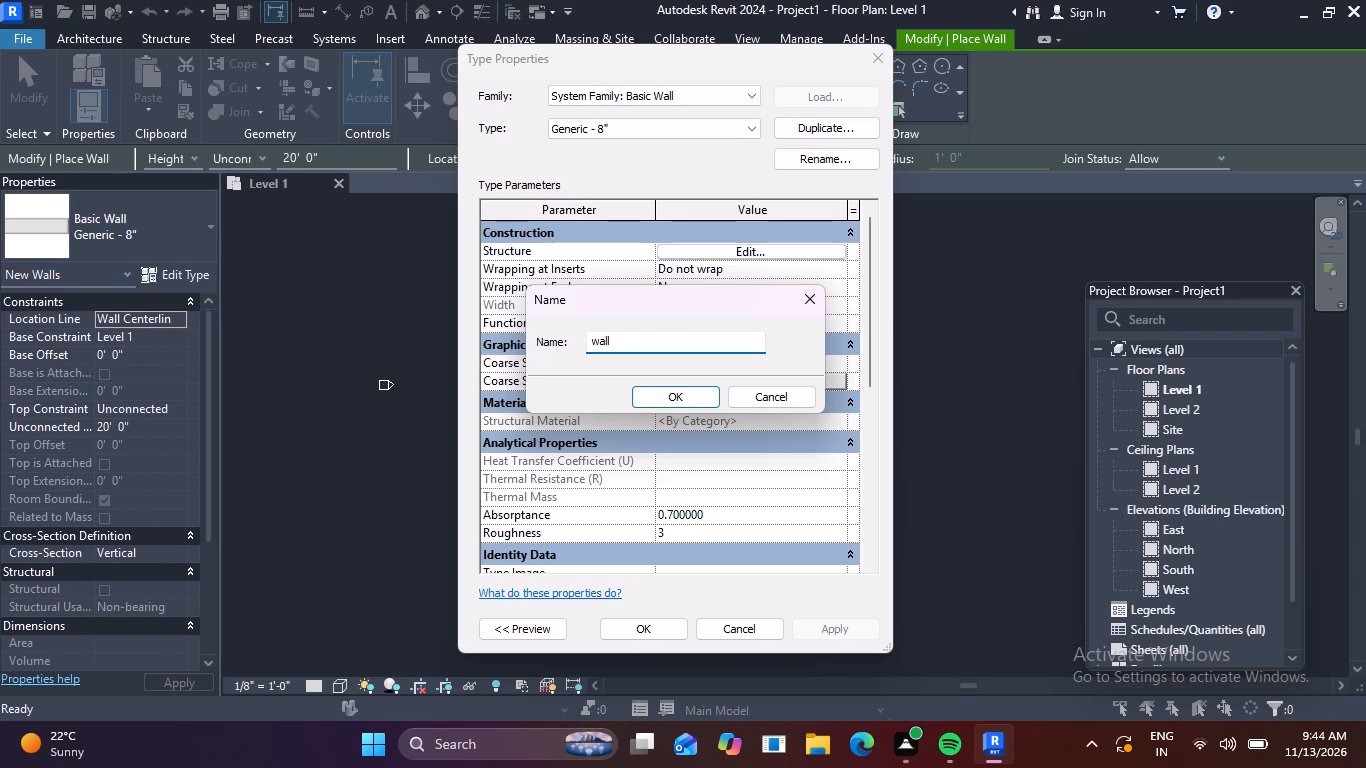
pyautogui.press('9')
pyautogui.press('BackSpace')
pyautogui.press('space')
pyautogui.write('9"')
pyautogui.click(702, 399)
# Set the structure layer thickness of the wall 9" type to 9" and apply the type.
pyautogui.click(821, 252)
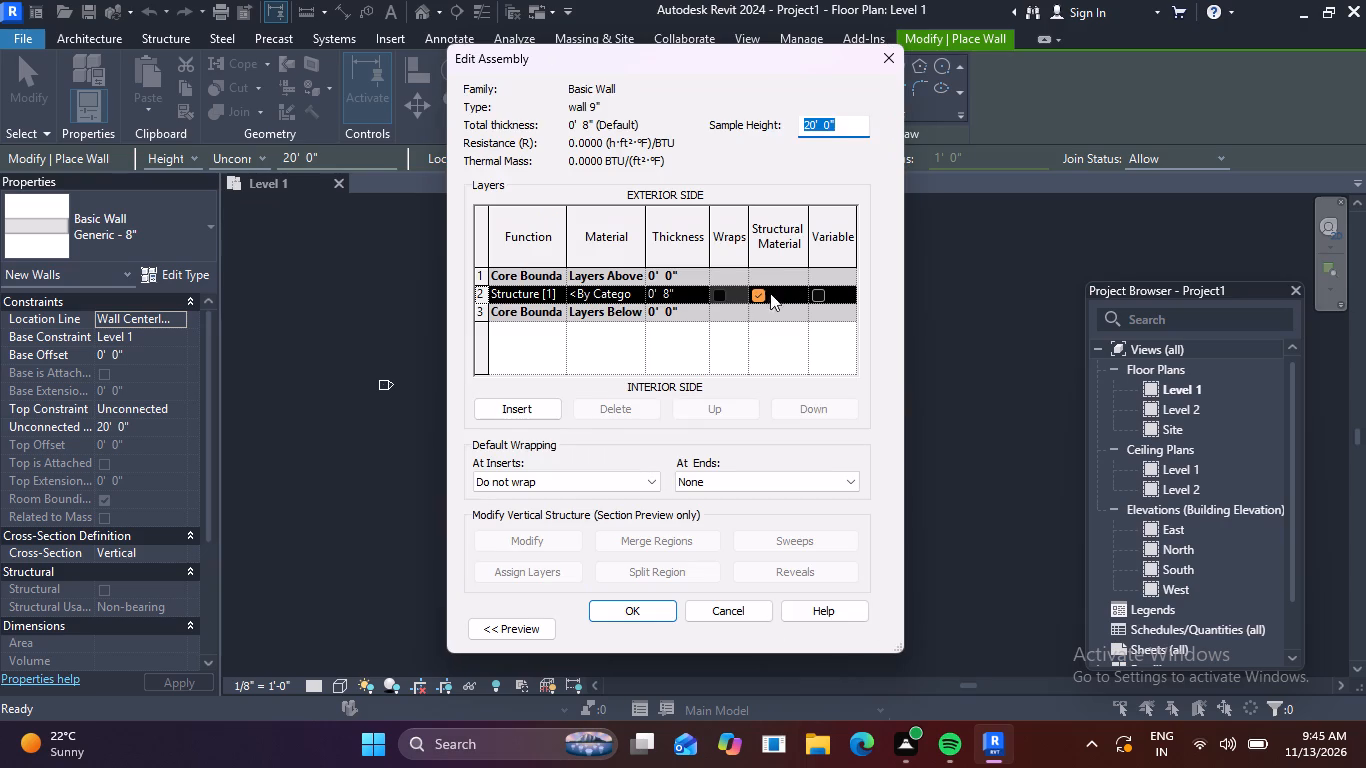
pyautogui.click(692, 295)
pyautogui.press('BackSpace')
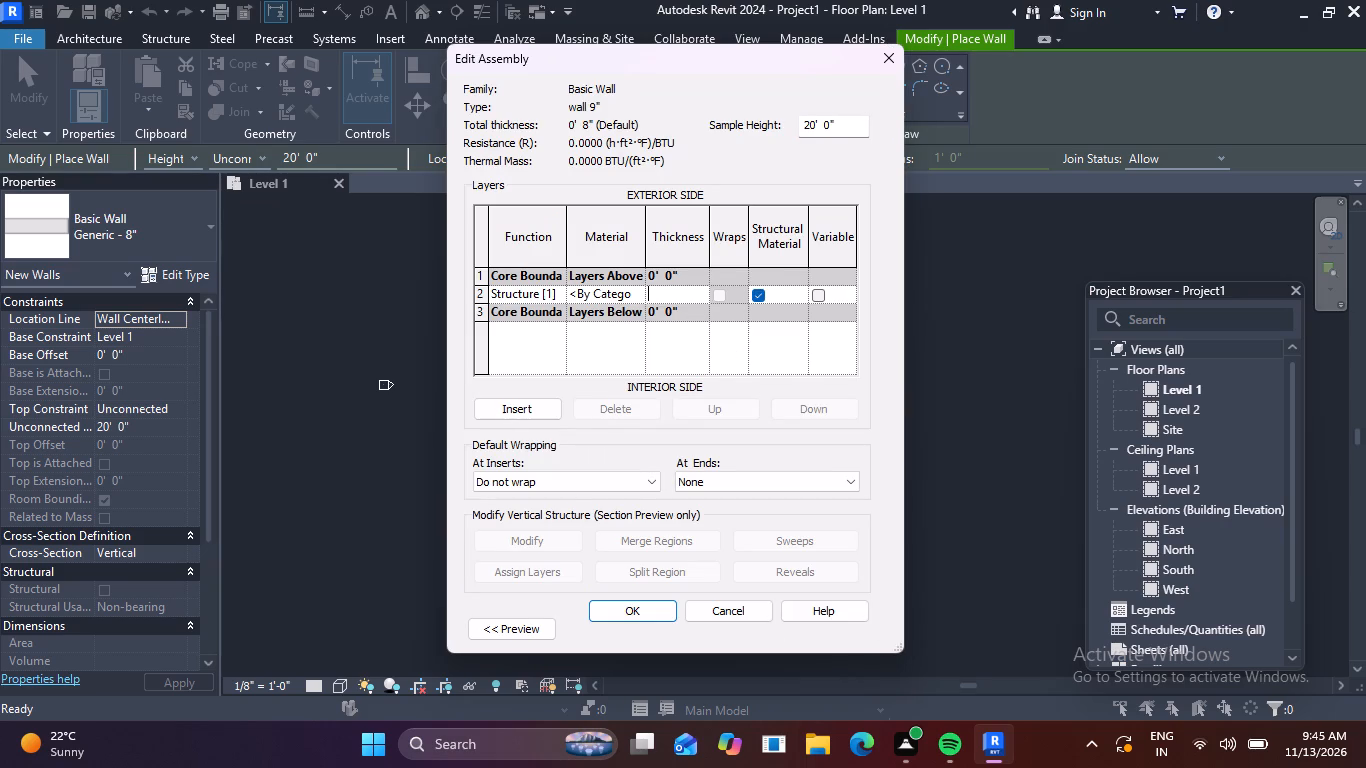
pyautogui.press('9')
pyautogui.hotkey('shift', '"')
pyautogui.click(636, 612)
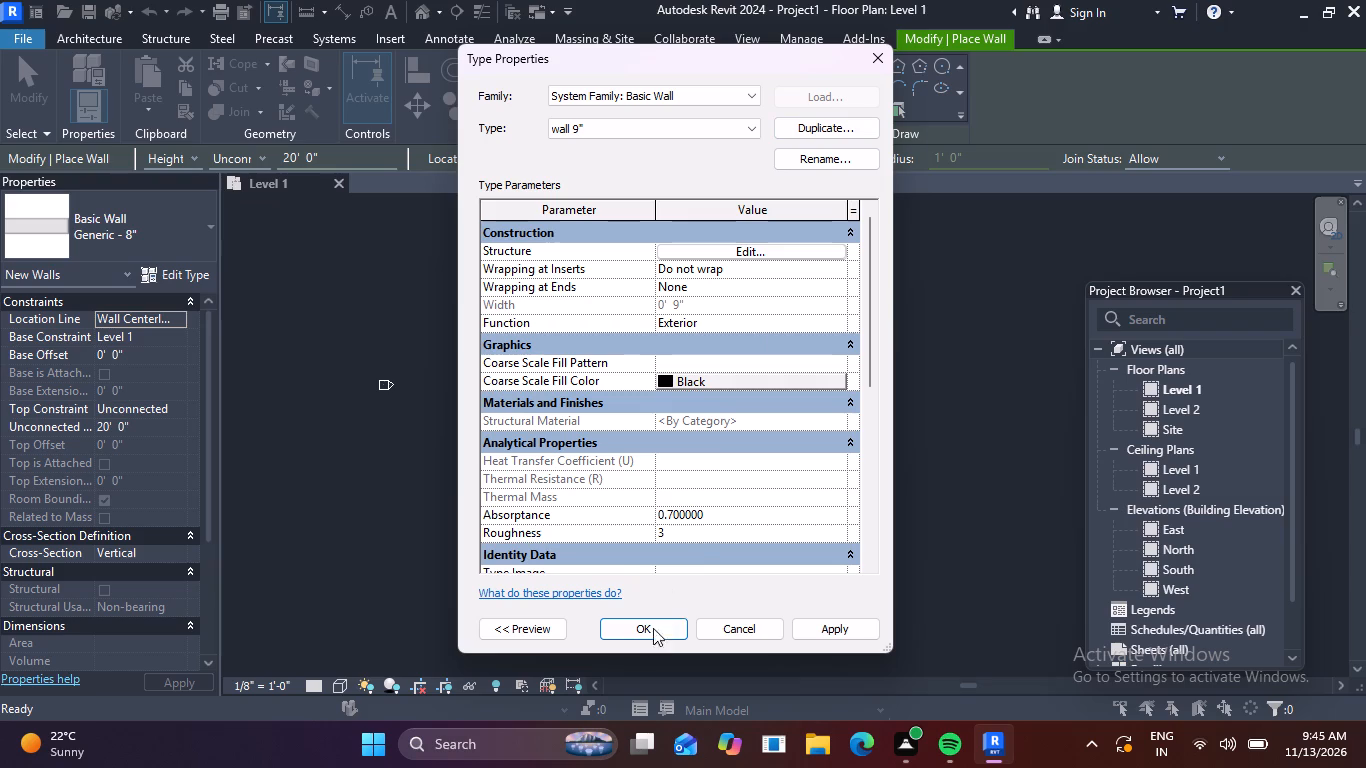
pyautogui.click(656, 630)
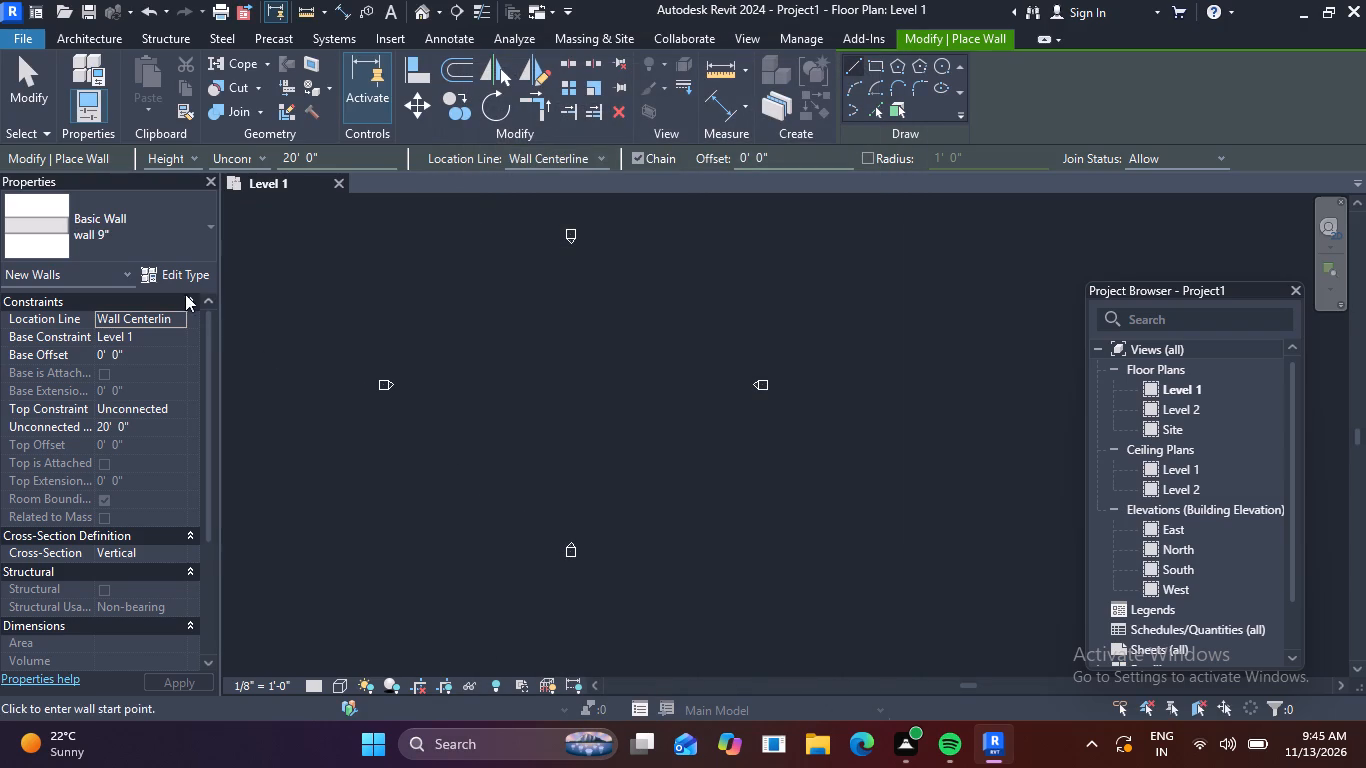
# Duplicate the wall 9" type under the name wall 8".
pyautogui.click(191, 270)
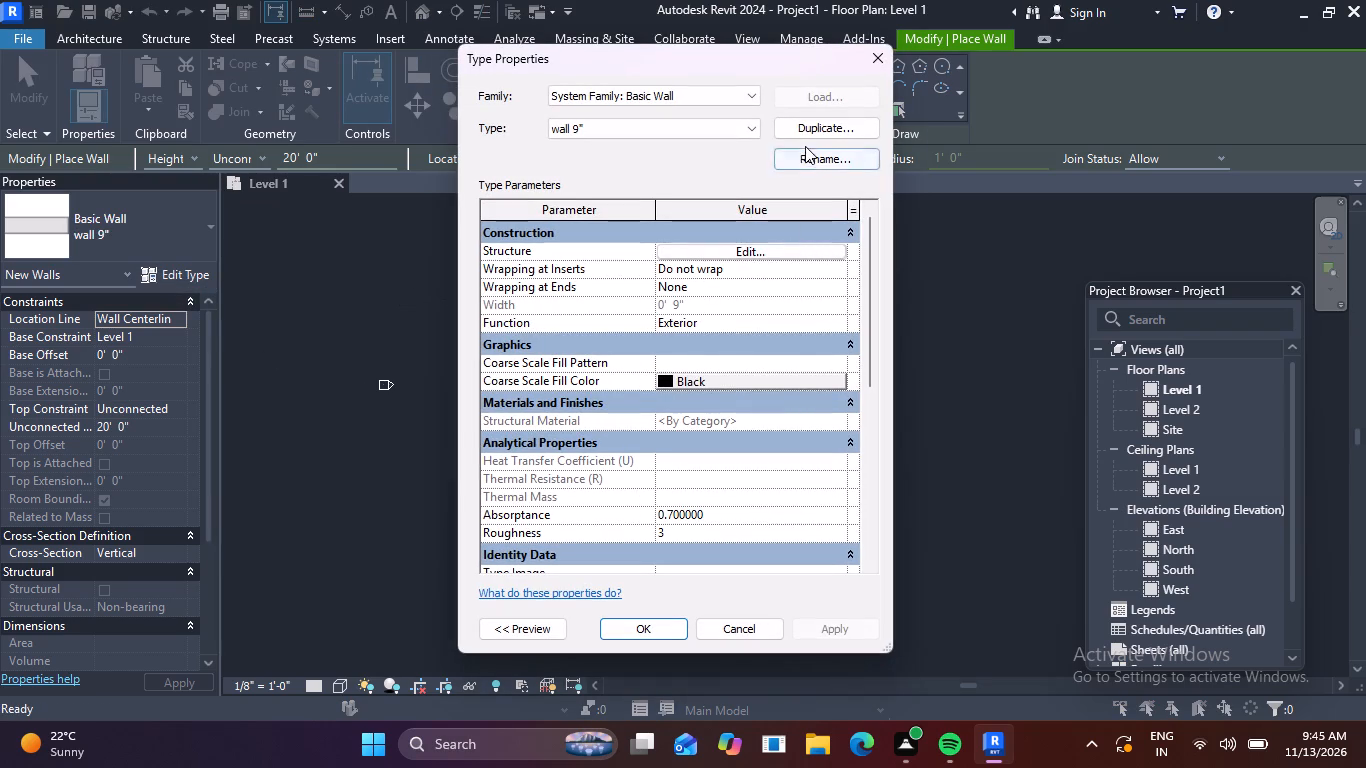
pyautogui.click(818, 124)
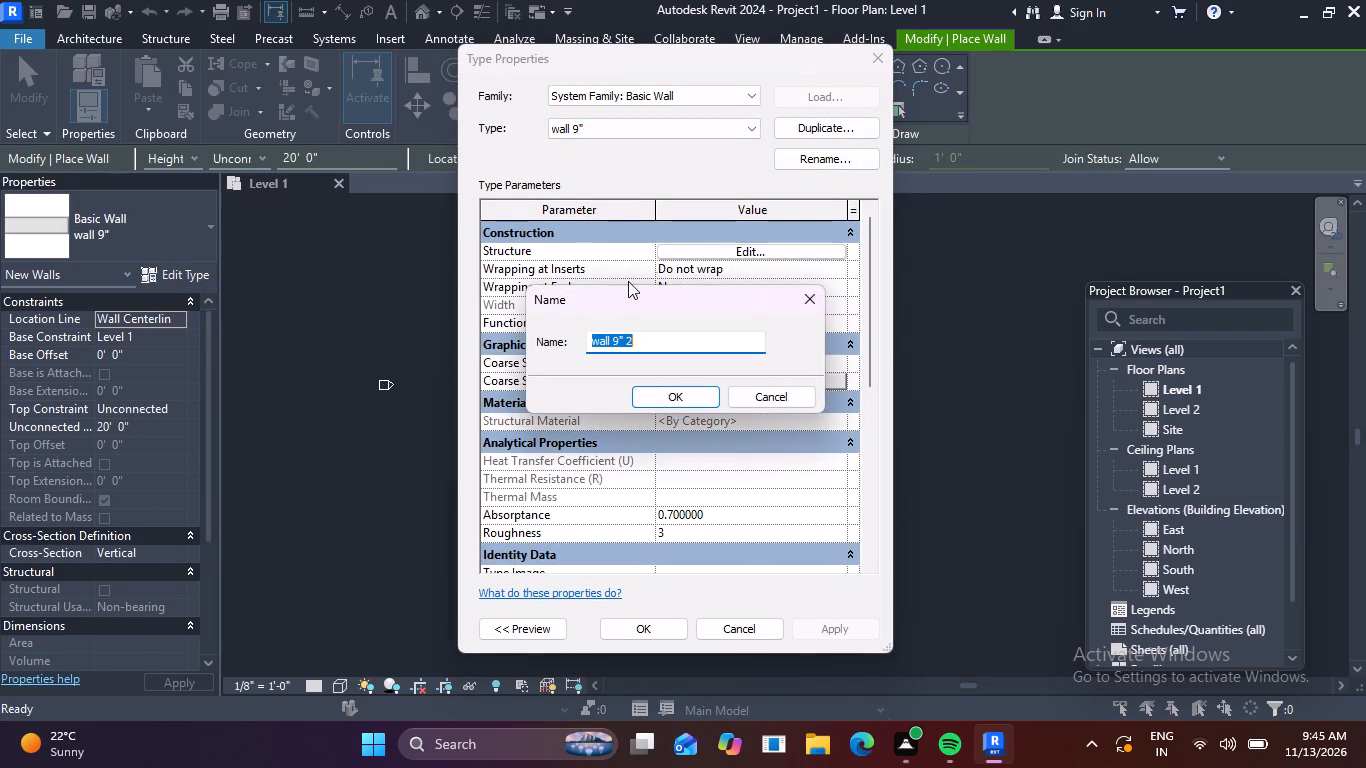
pyautogui.click(699, 349)
pyautogui.press('BackSpace')
pyautogui.press('BackSpace')
pyautogui.press('BackSpace')
pyautogui.press('BackSpace')
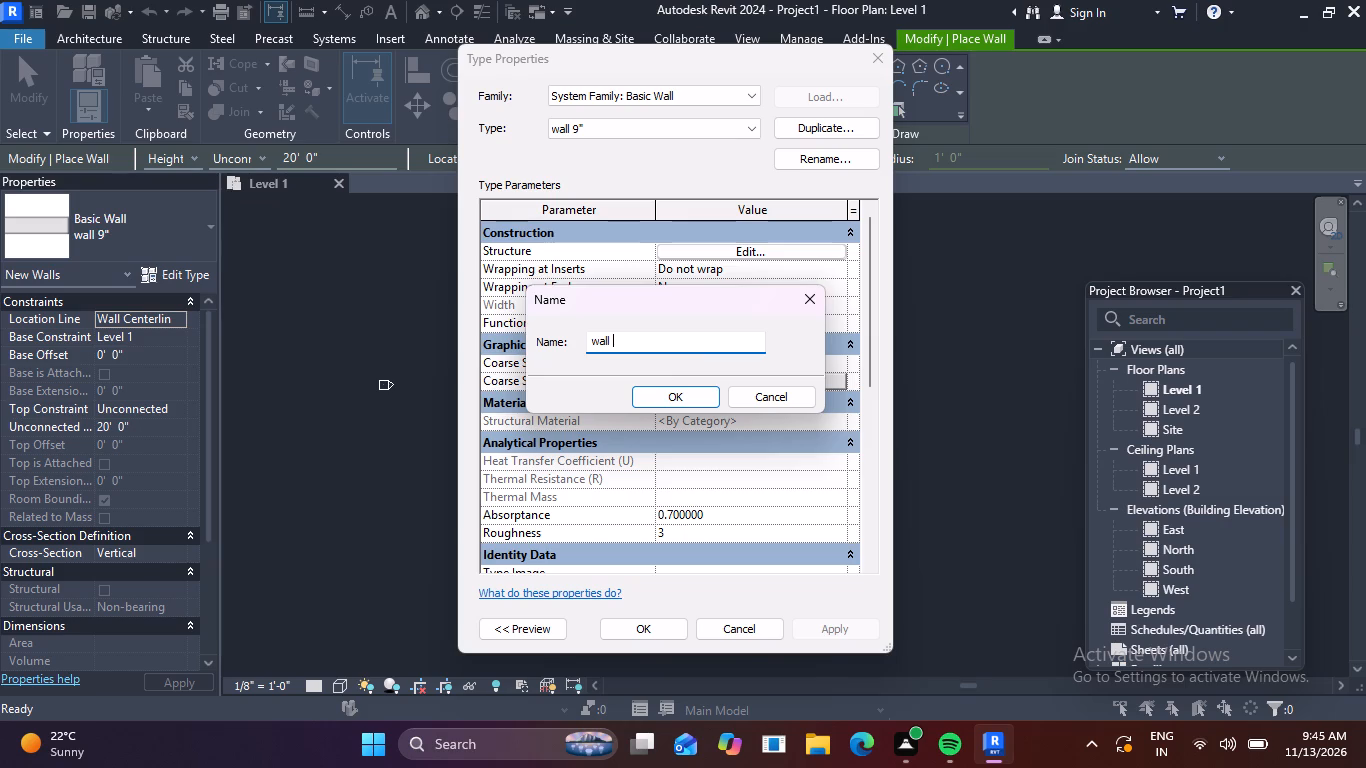
pyautogui.write('8"')
pyautogui.click(677, 398)
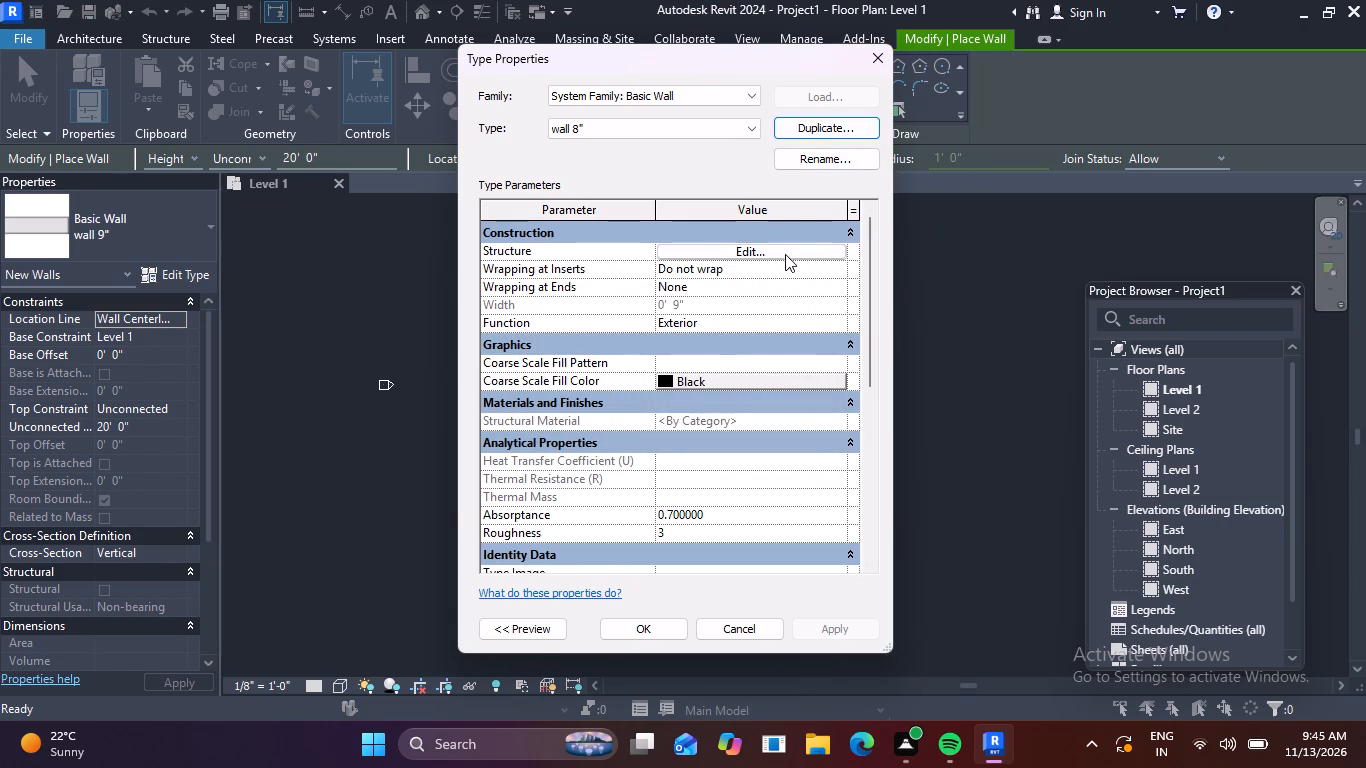
# Duplicate the wall 8" type under the name wall 6".
pyautogui.click(843, 131)
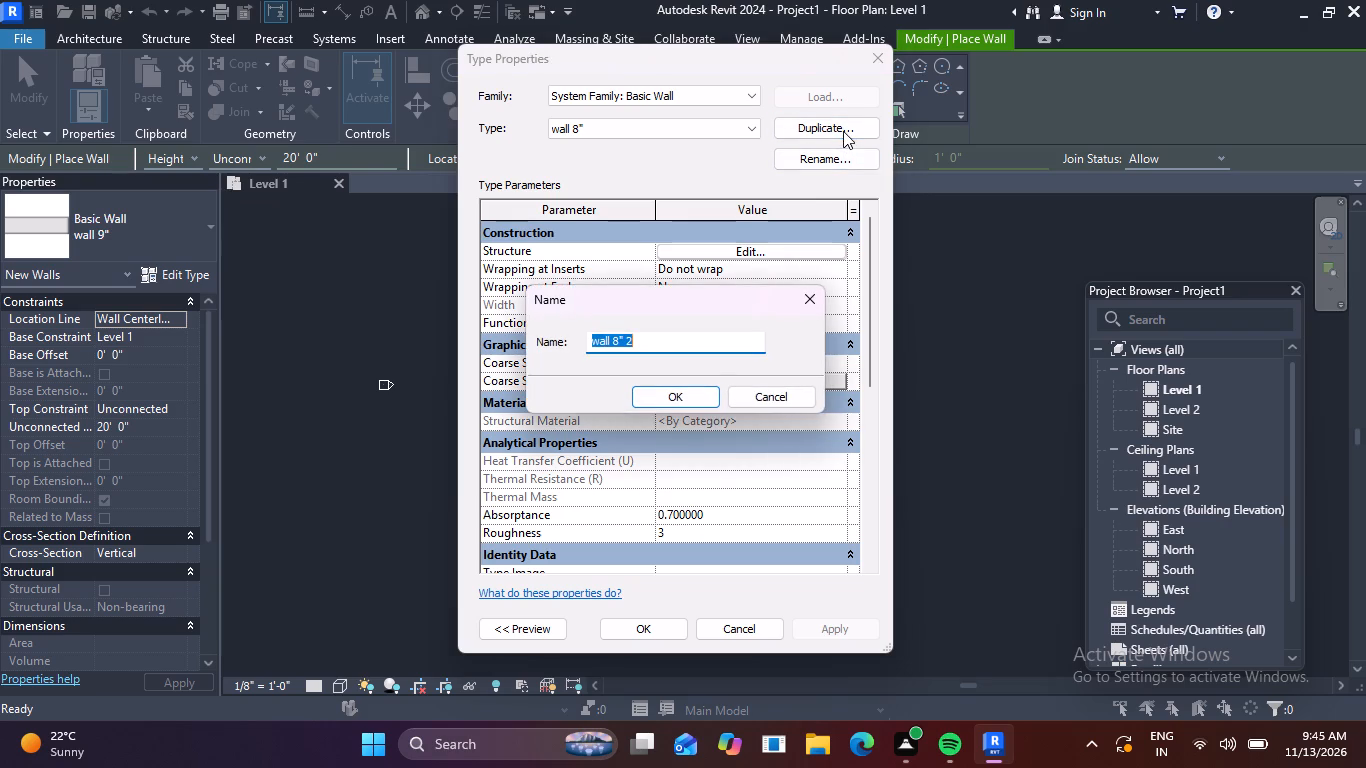
pyautogui.click(674, 343)
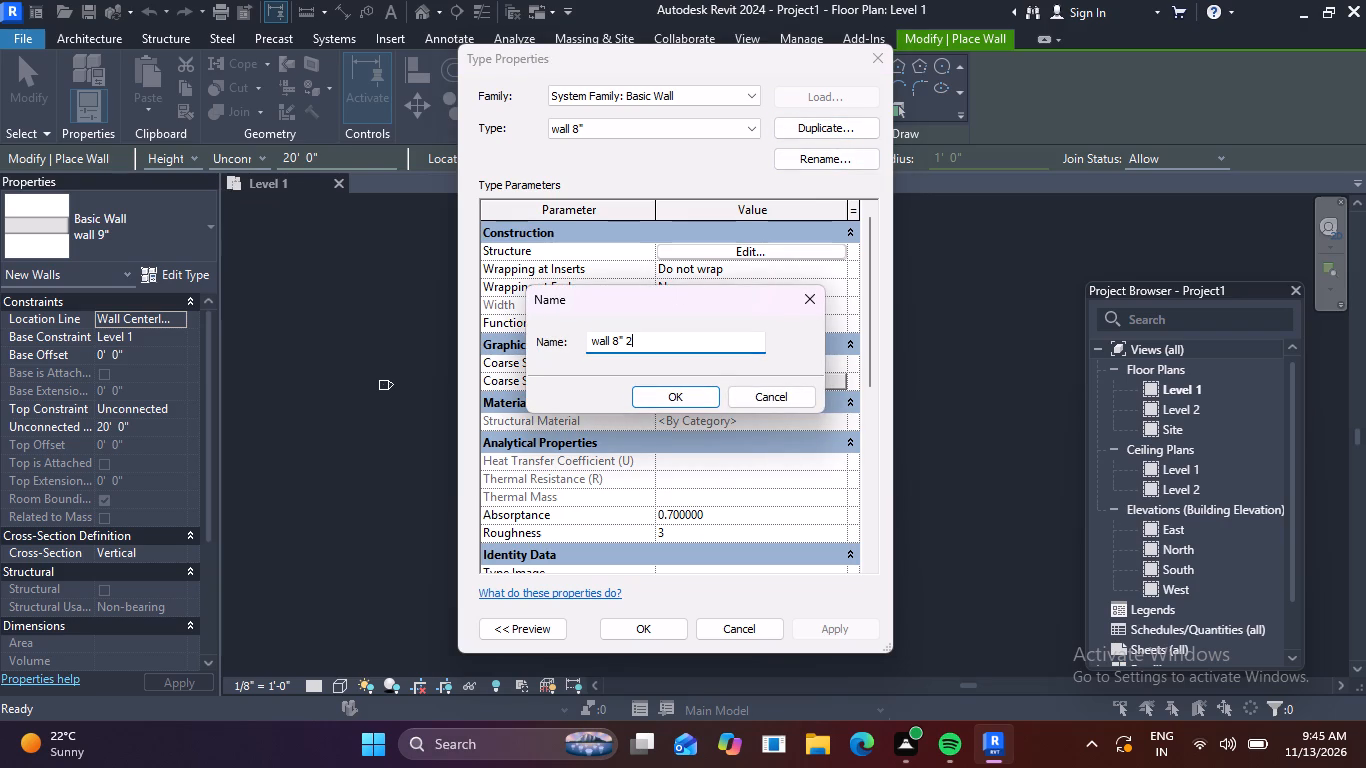
pyautogui.click(673, 343)
pyautogui.press('BackSpace')
pyautogui.press('BackSpace')
pyautogui.press('BackSpace')
pyautogui.press('BackSpace')
pyautogui.write('6"')
pyautogui.click(680, 398)
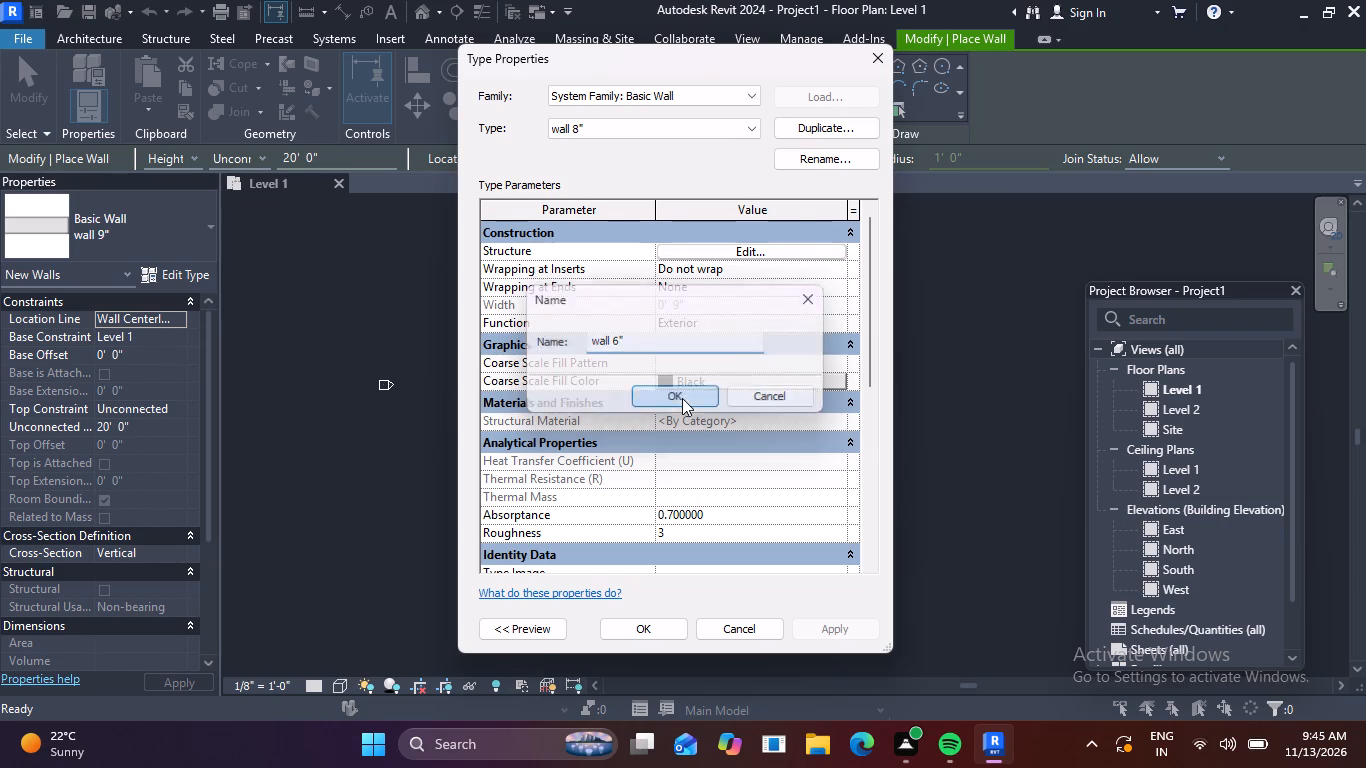
# Set the structure layer thickness of the wall 6" type to 6" and apply the type.
pyautogui.click(793, 250)
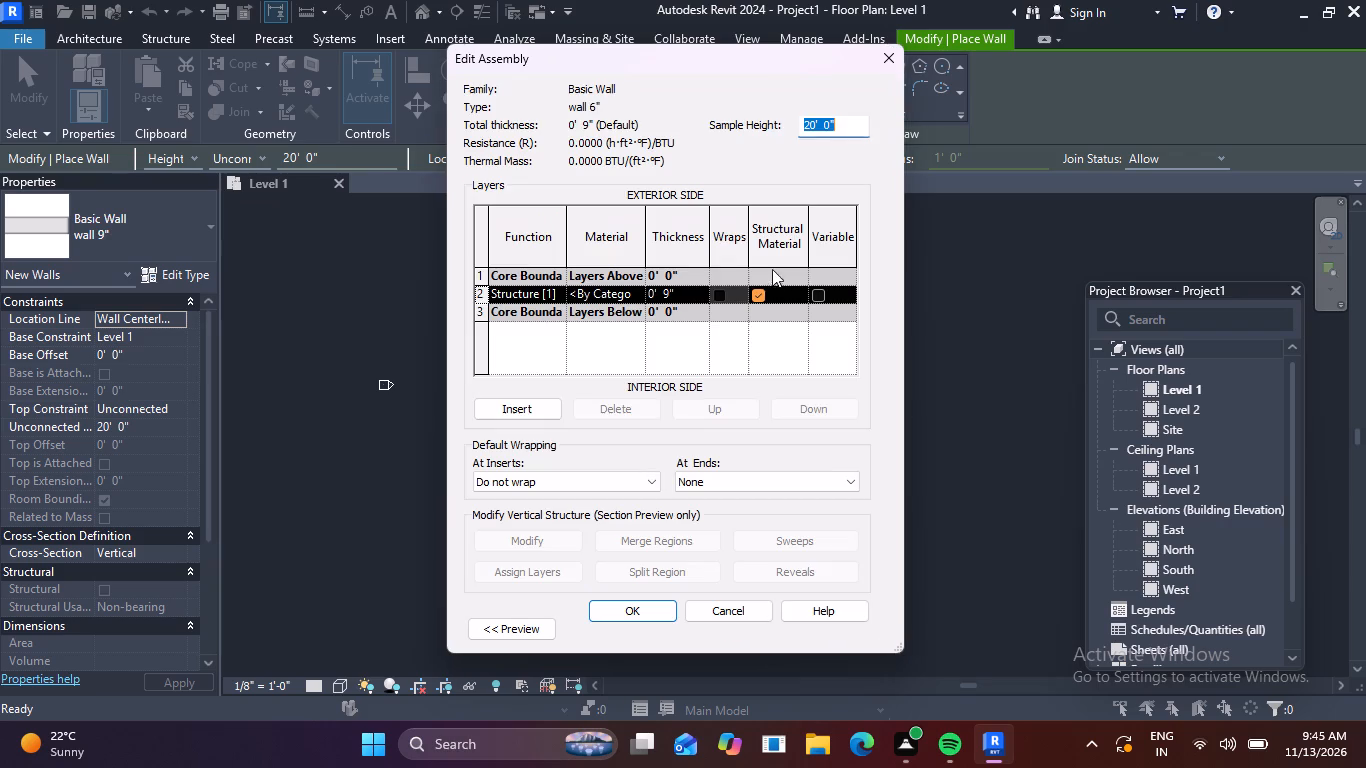
pyautogui.click(692, 289)
pyautogui.press('BackSpace')
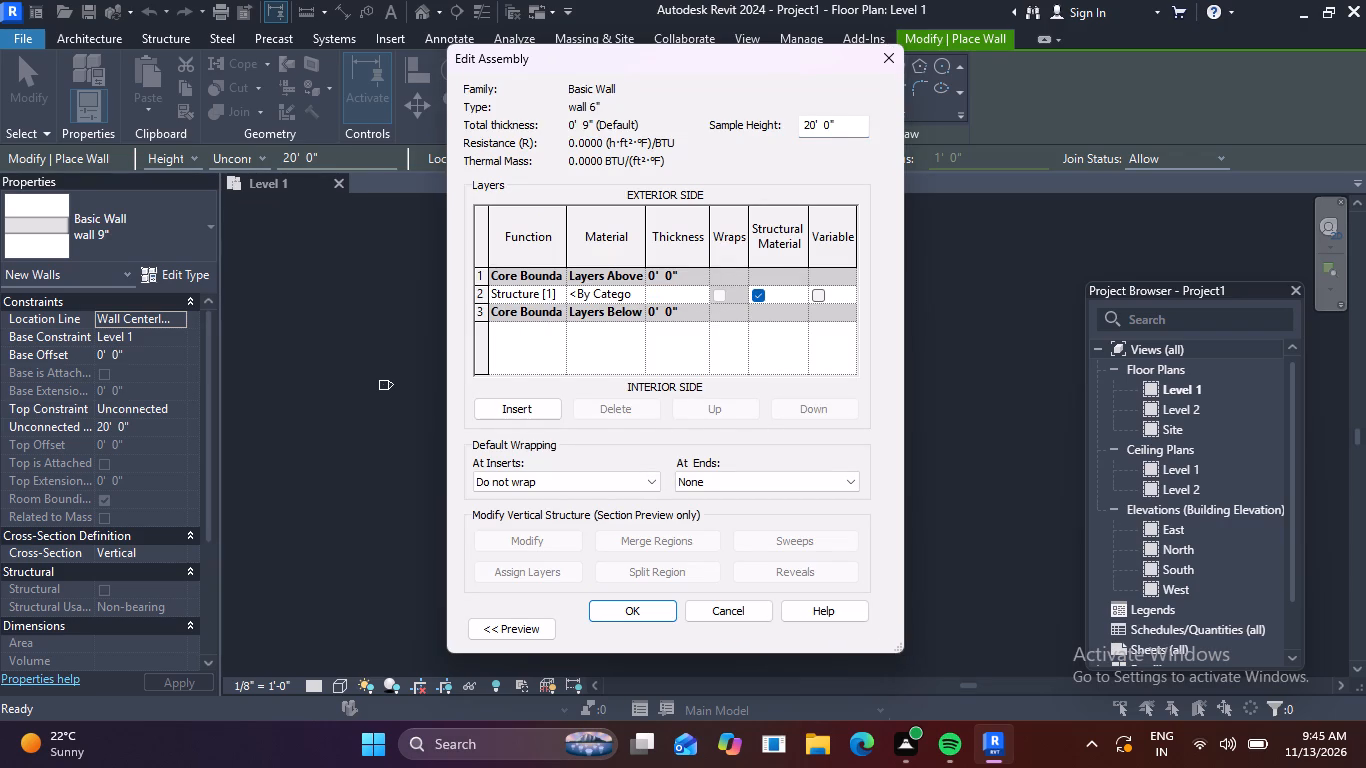
pyautogui.press('6')
pyautogui.hotkey('shift', '"')
pyautogui.click(657, 601)
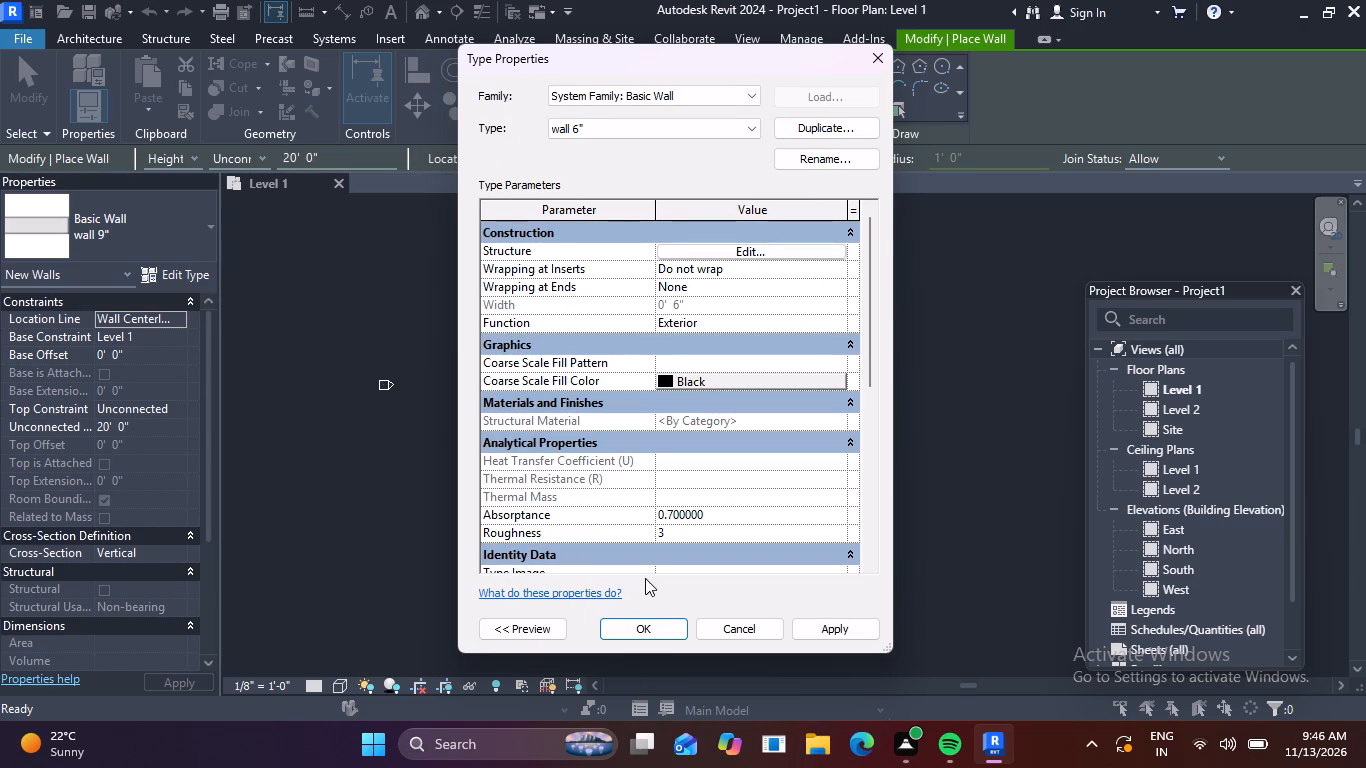
pyautogui.click(654, 632)
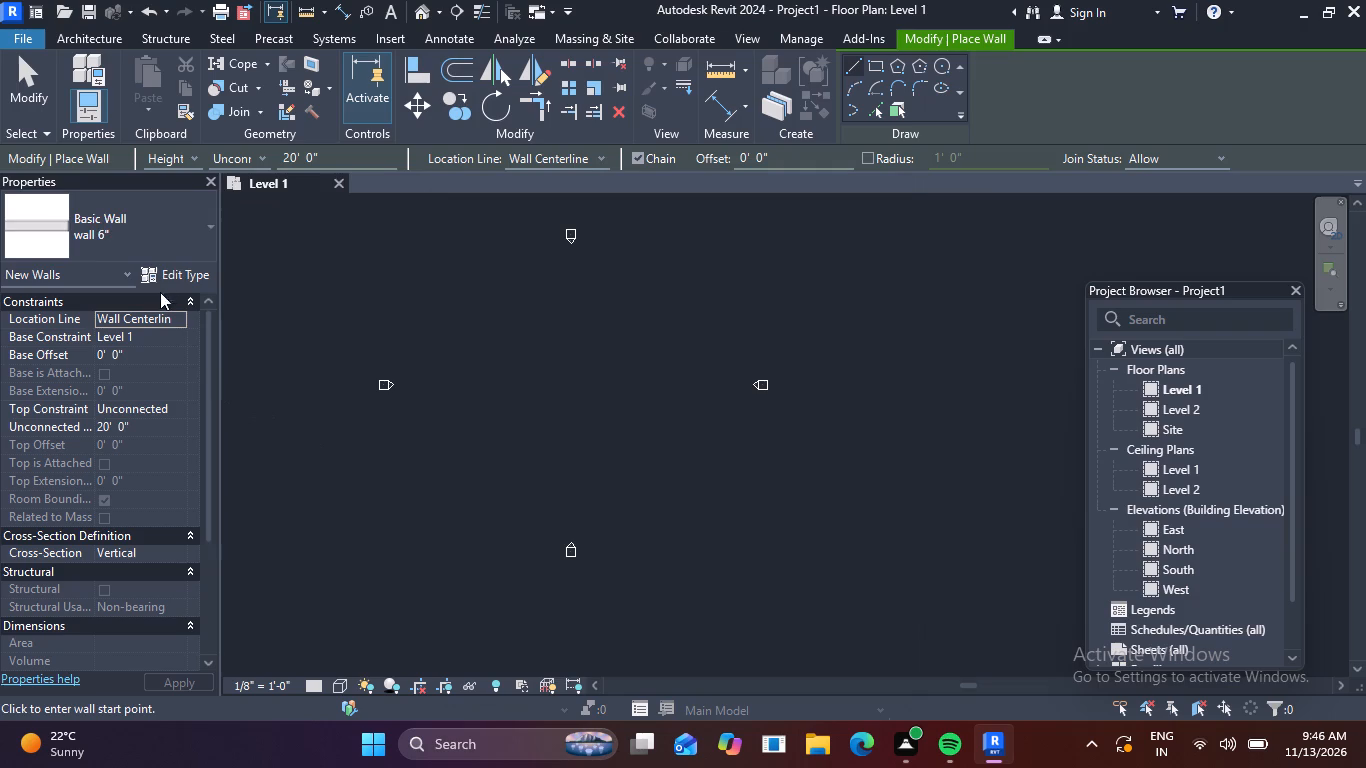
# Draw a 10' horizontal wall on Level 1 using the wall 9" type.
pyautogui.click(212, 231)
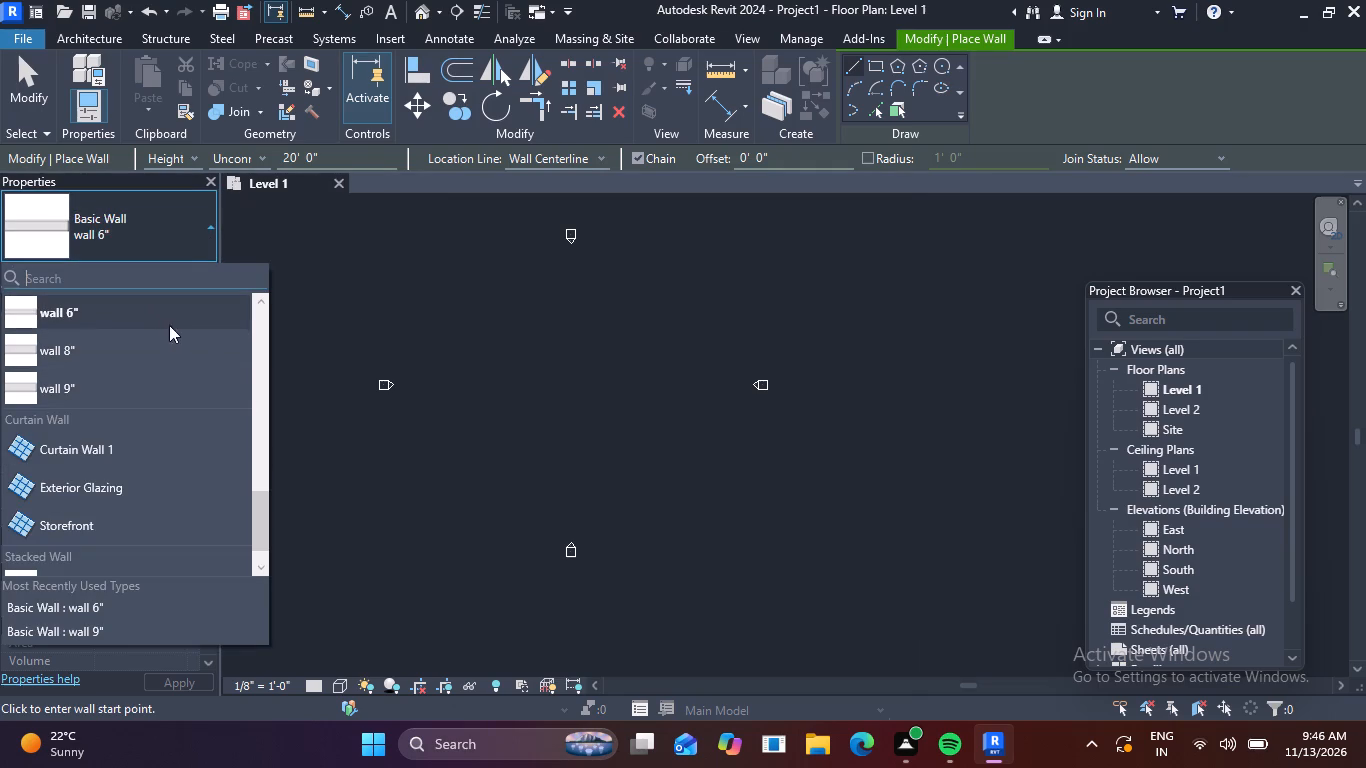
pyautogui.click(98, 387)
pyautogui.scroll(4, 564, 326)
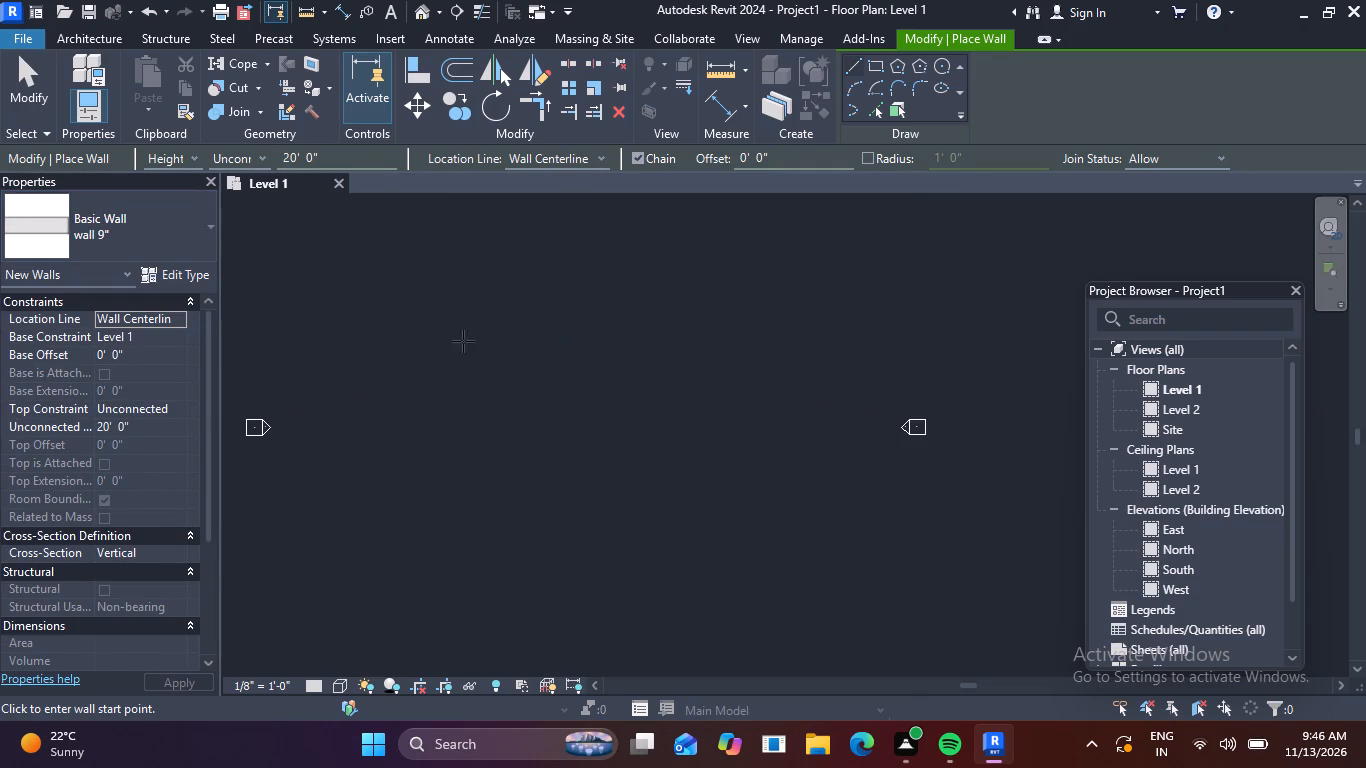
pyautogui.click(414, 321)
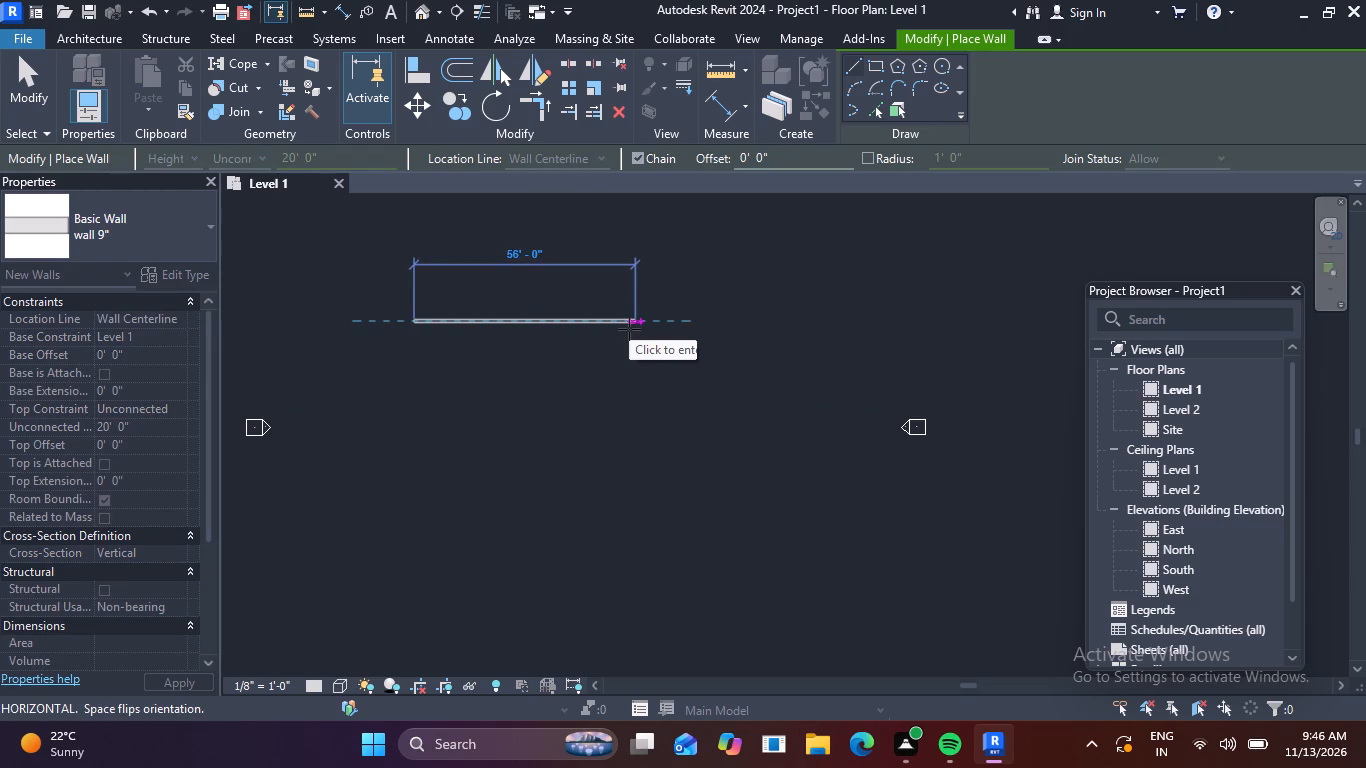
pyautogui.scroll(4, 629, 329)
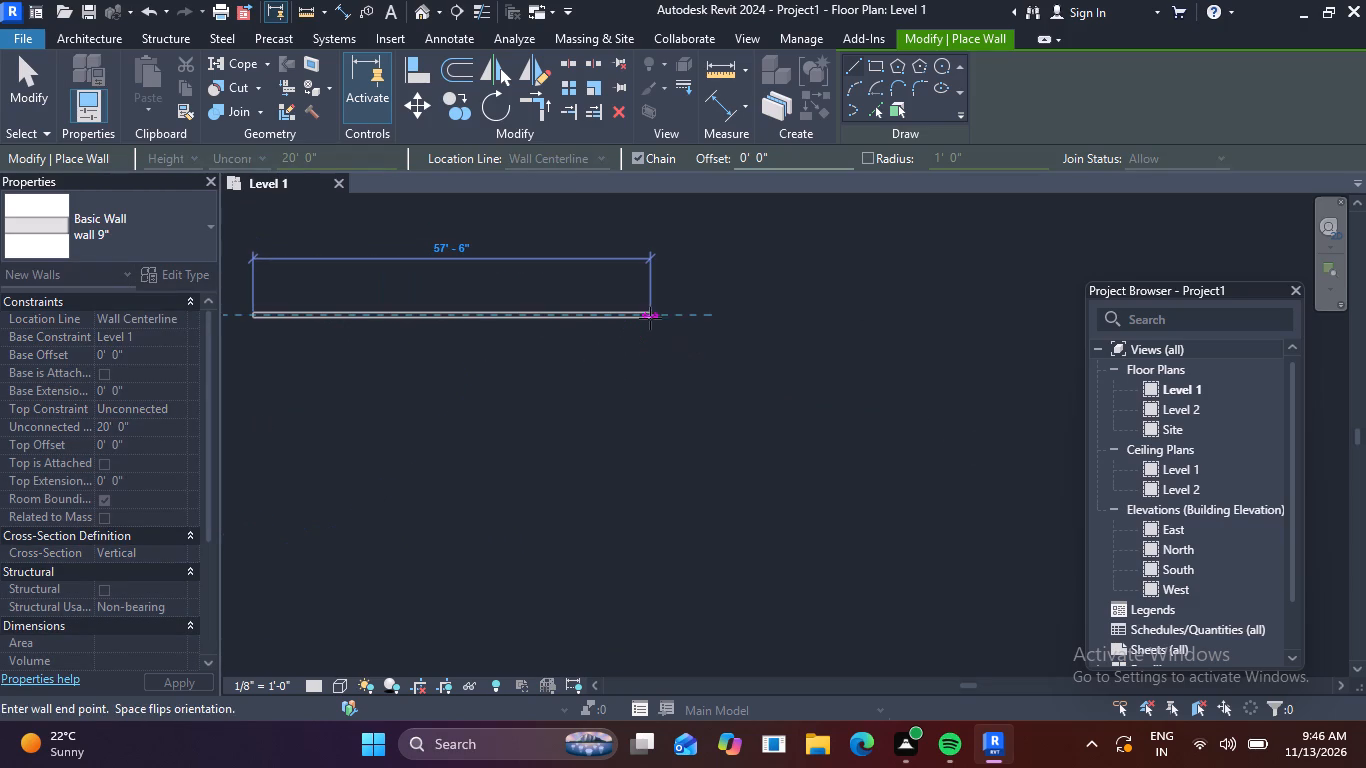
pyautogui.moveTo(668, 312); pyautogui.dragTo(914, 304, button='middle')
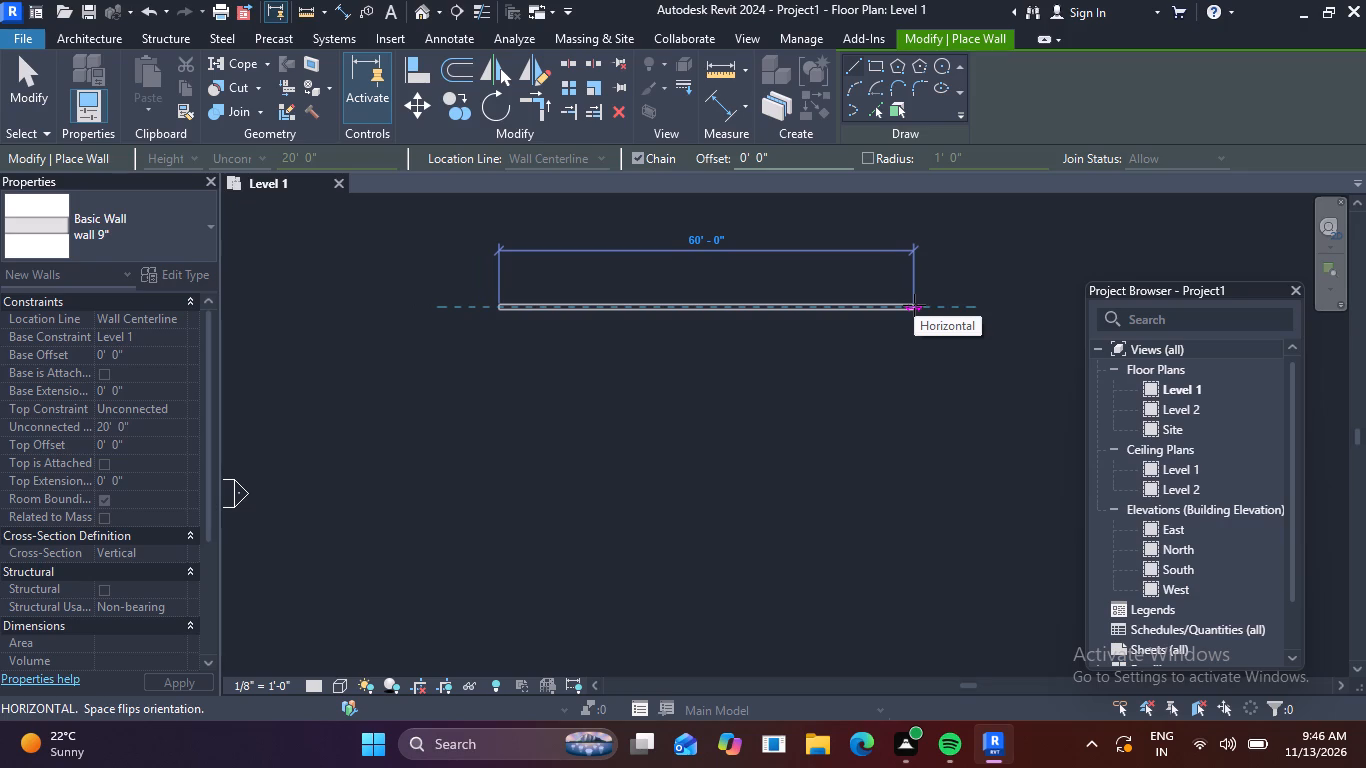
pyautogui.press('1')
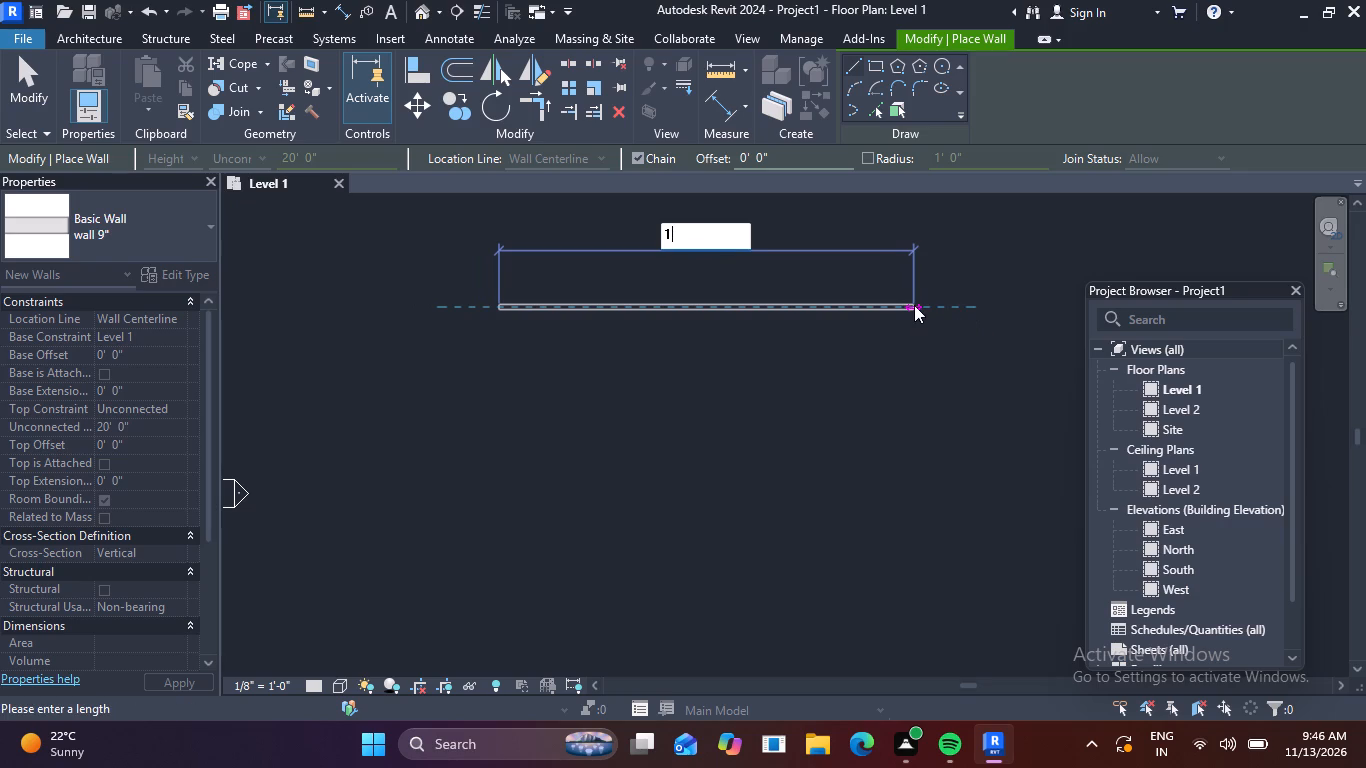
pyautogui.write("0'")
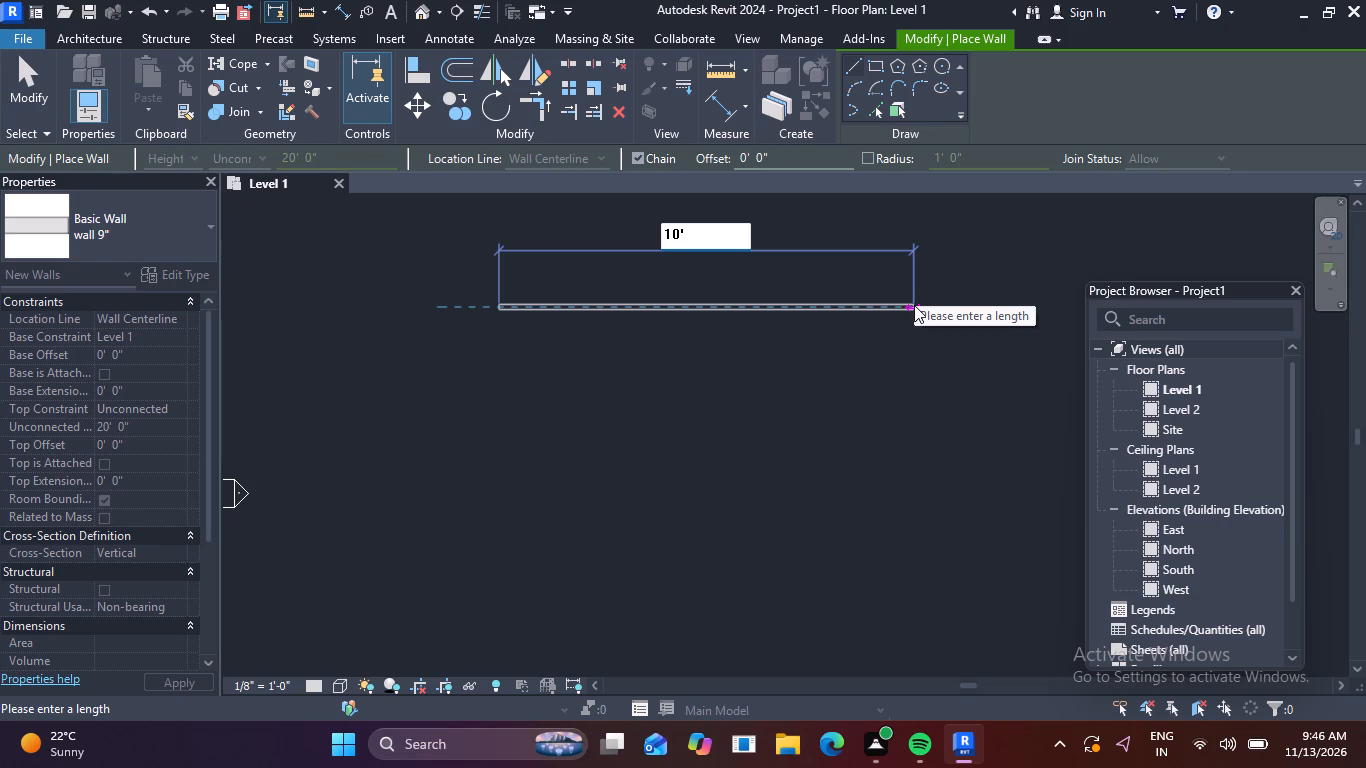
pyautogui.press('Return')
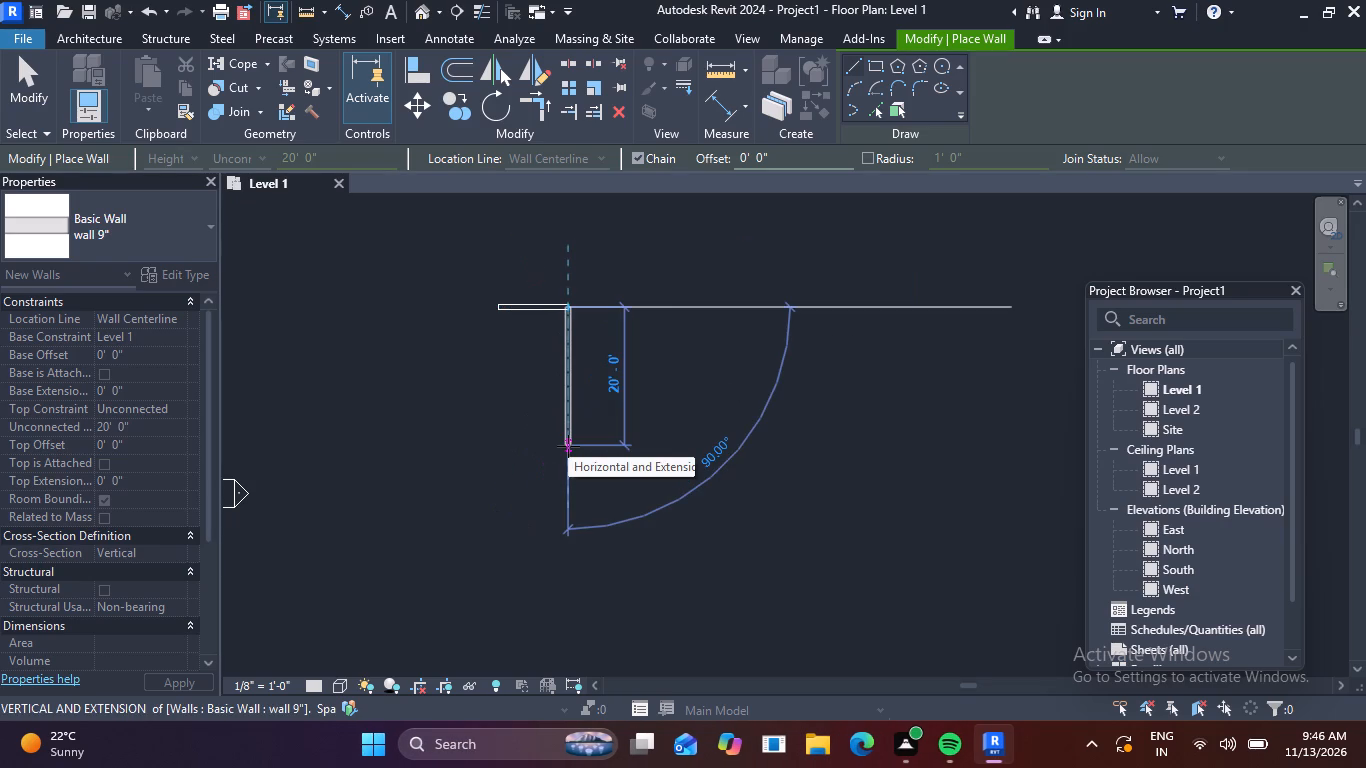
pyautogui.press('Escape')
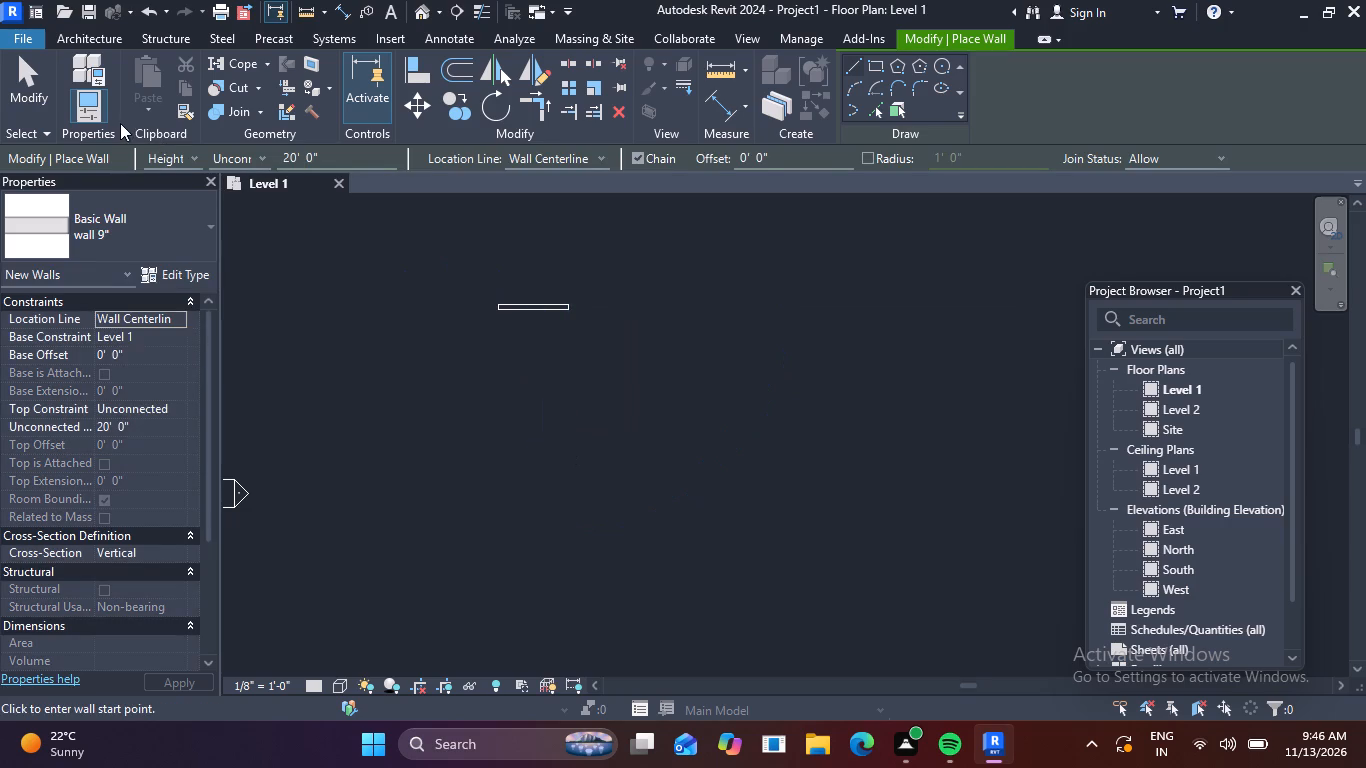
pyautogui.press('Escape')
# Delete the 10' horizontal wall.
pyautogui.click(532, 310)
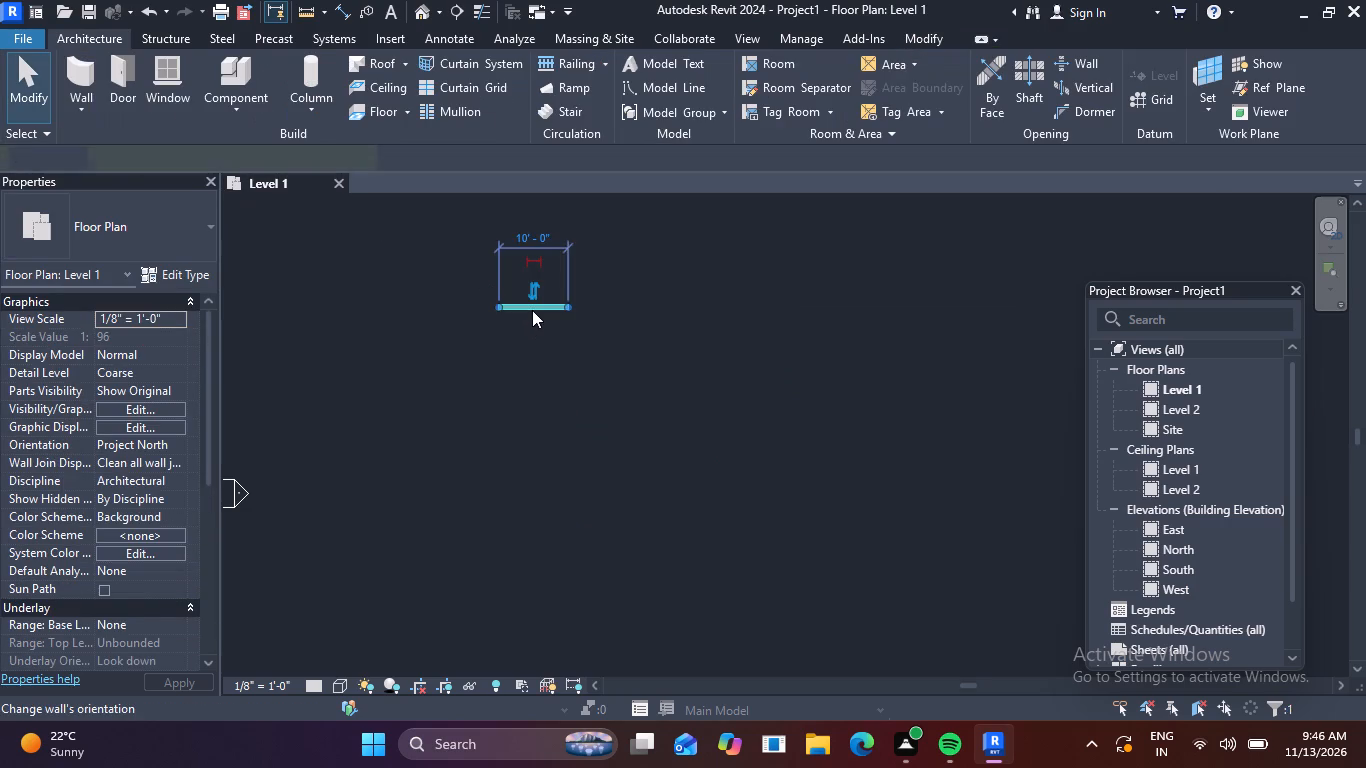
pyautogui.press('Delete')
# Restart the Wall tool with the height up to Level 2 and the location line on Finish Face: Interior.
pyautogui.click(158, 120)
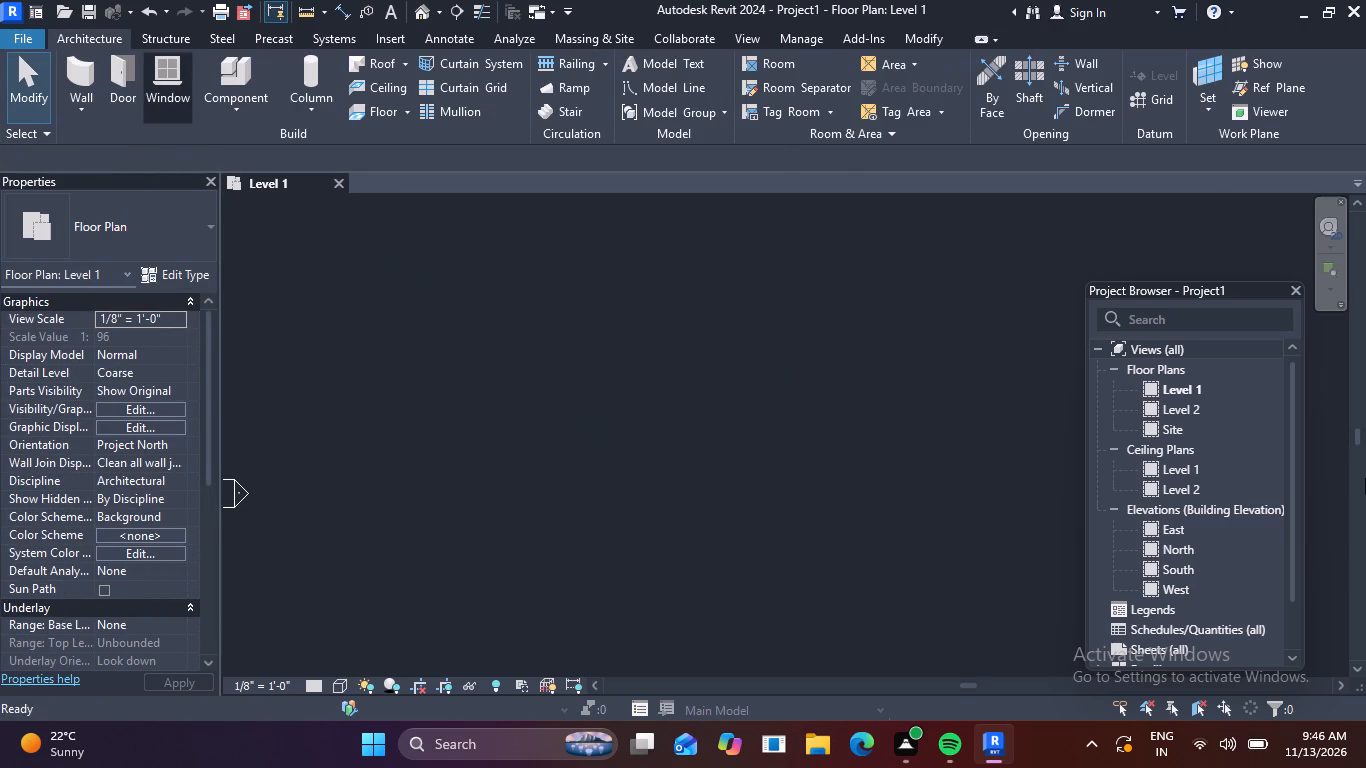
pyautogui.click(81, 35)
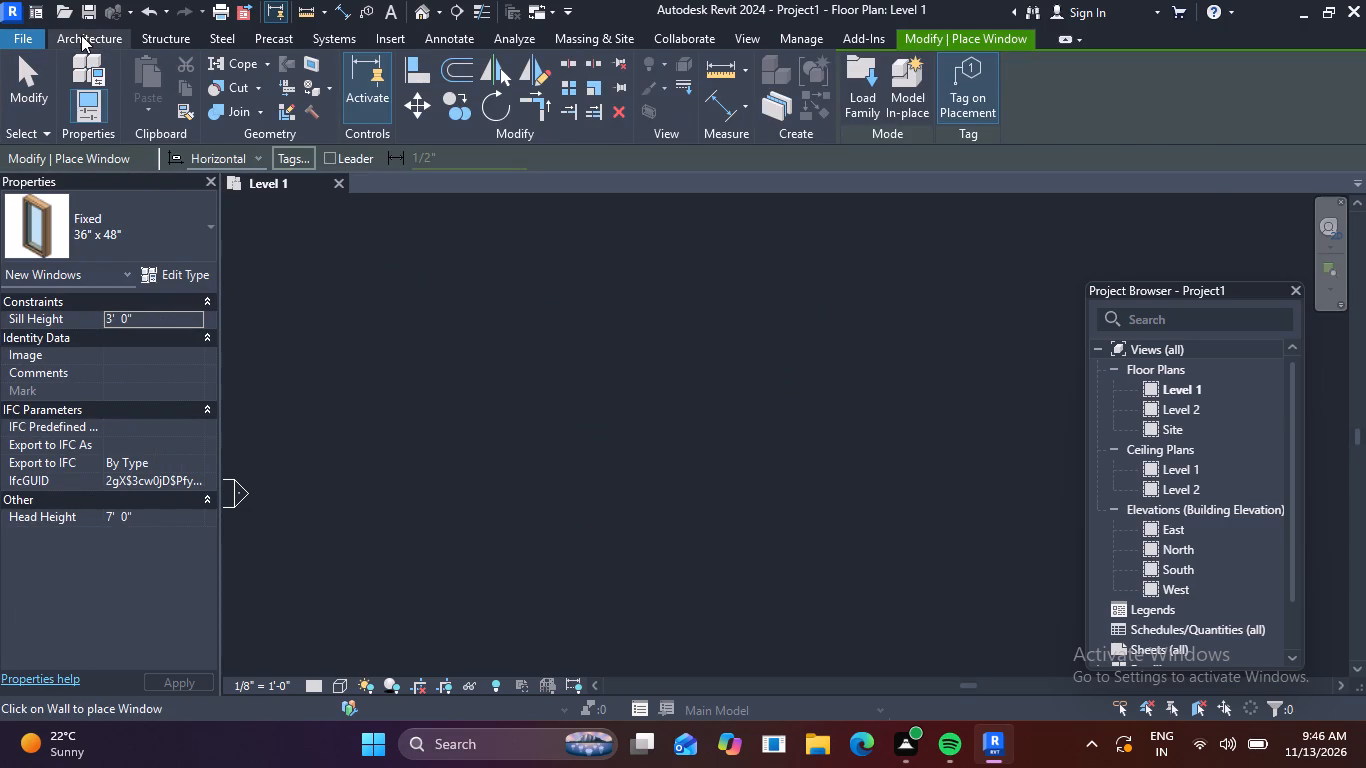
pyautogui.click(77, 66)
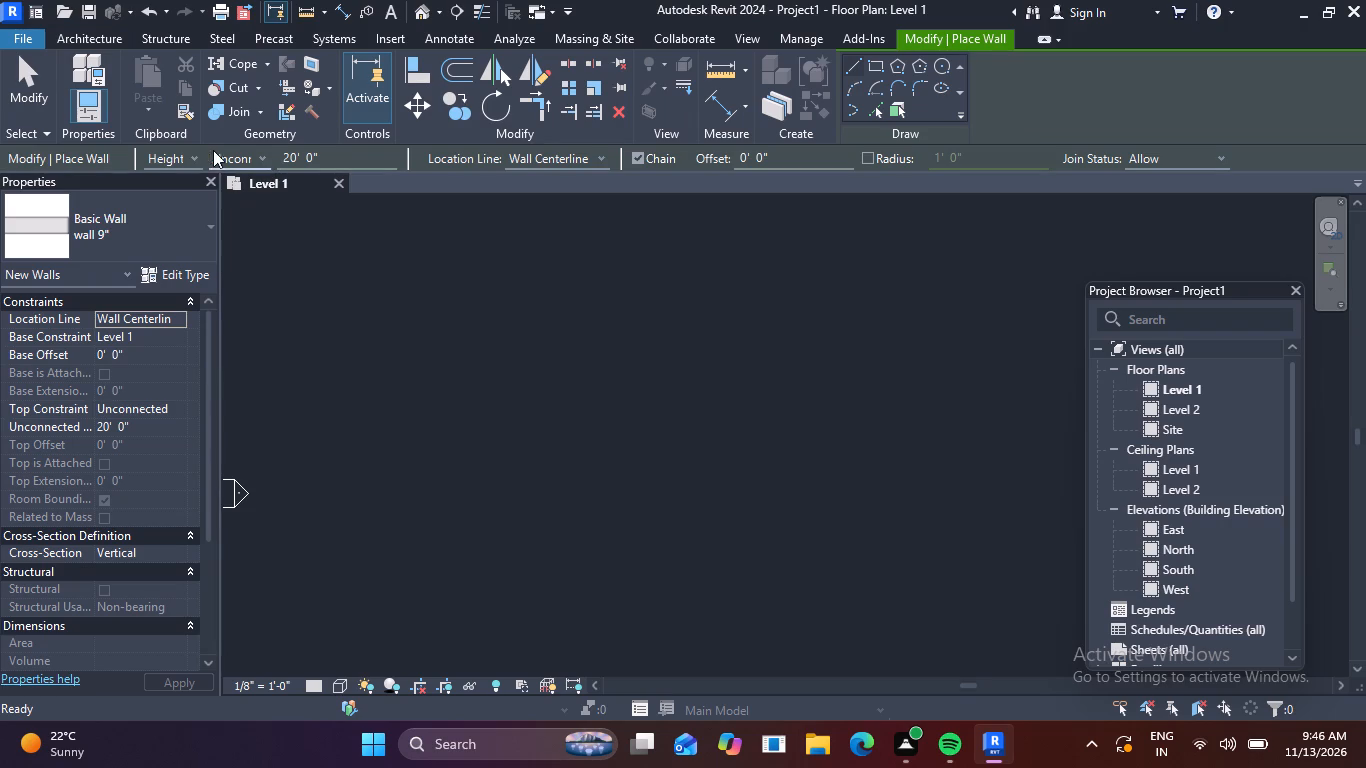
pyautogui.click(194, 158)
pyautogui.click(194, 158)
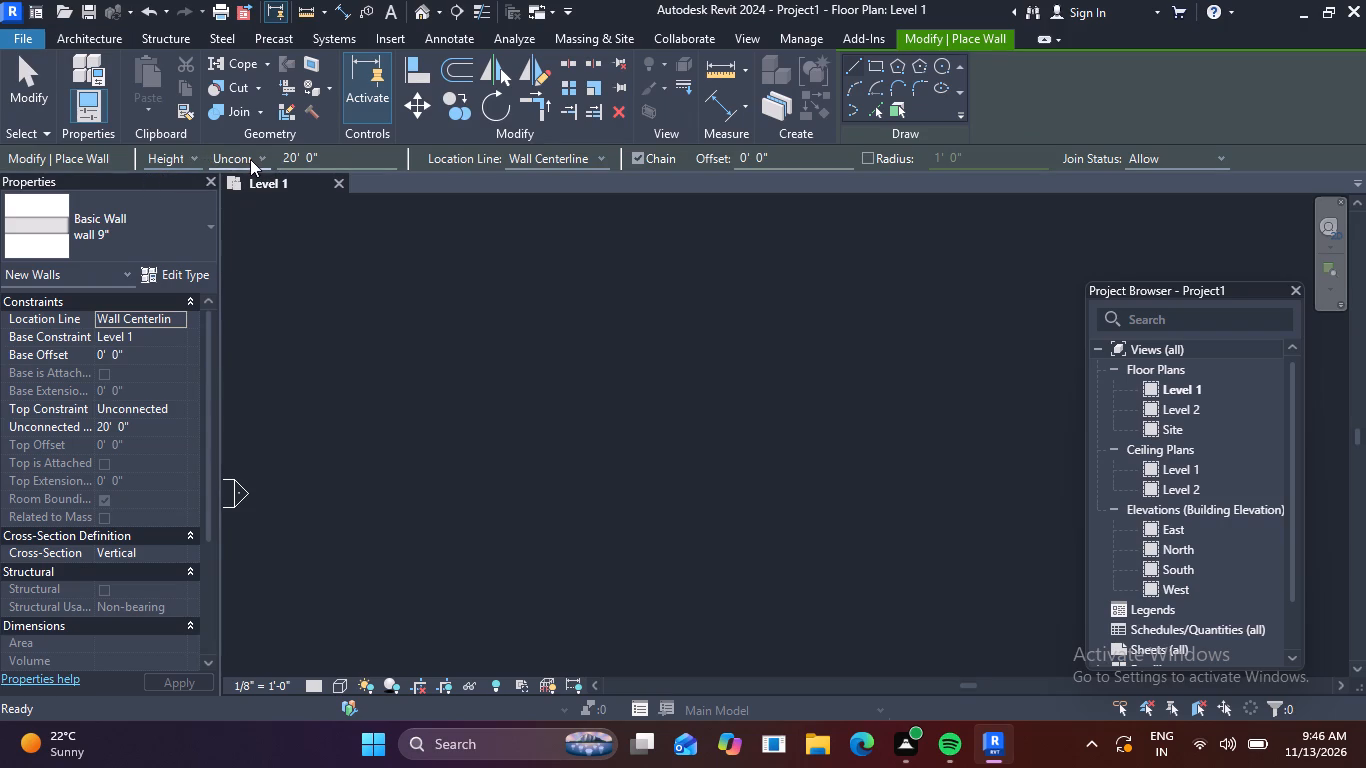
pyautogui.click(255, 157)
pyautogui.click(242, 197)
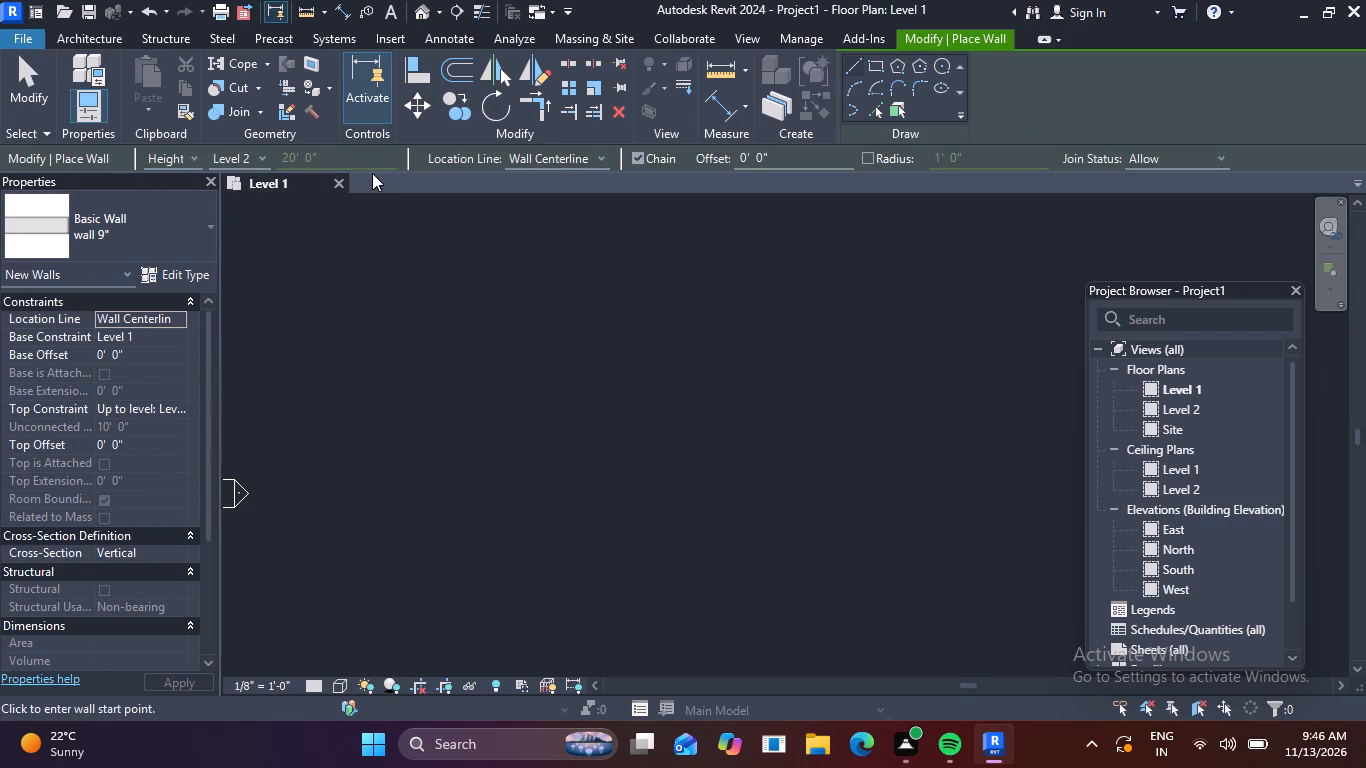
pyautogui.click(598, 159)
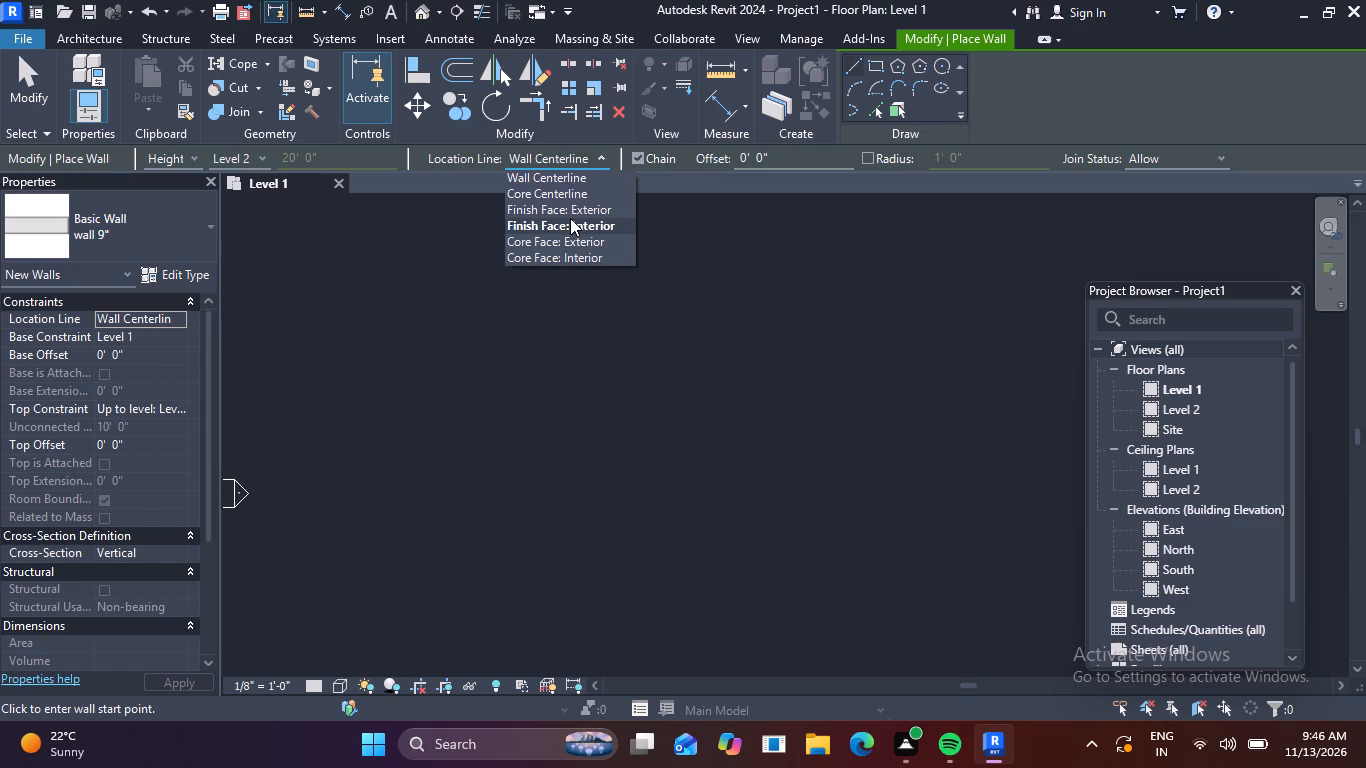
pyautogui.click(570, 218)
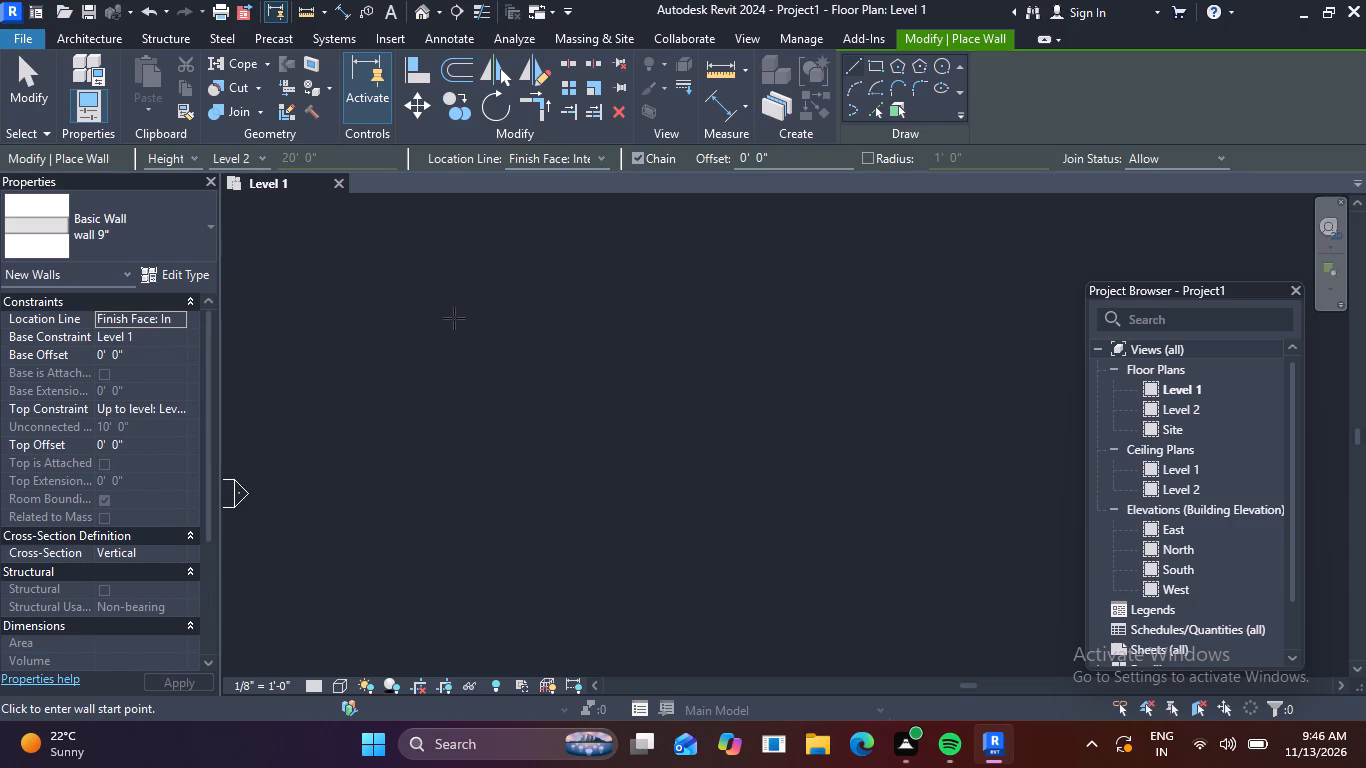
# Draw a 10' horizontal wall of the wall 9" type in the Level 1 plan.
pyautogui.click(454, 318)
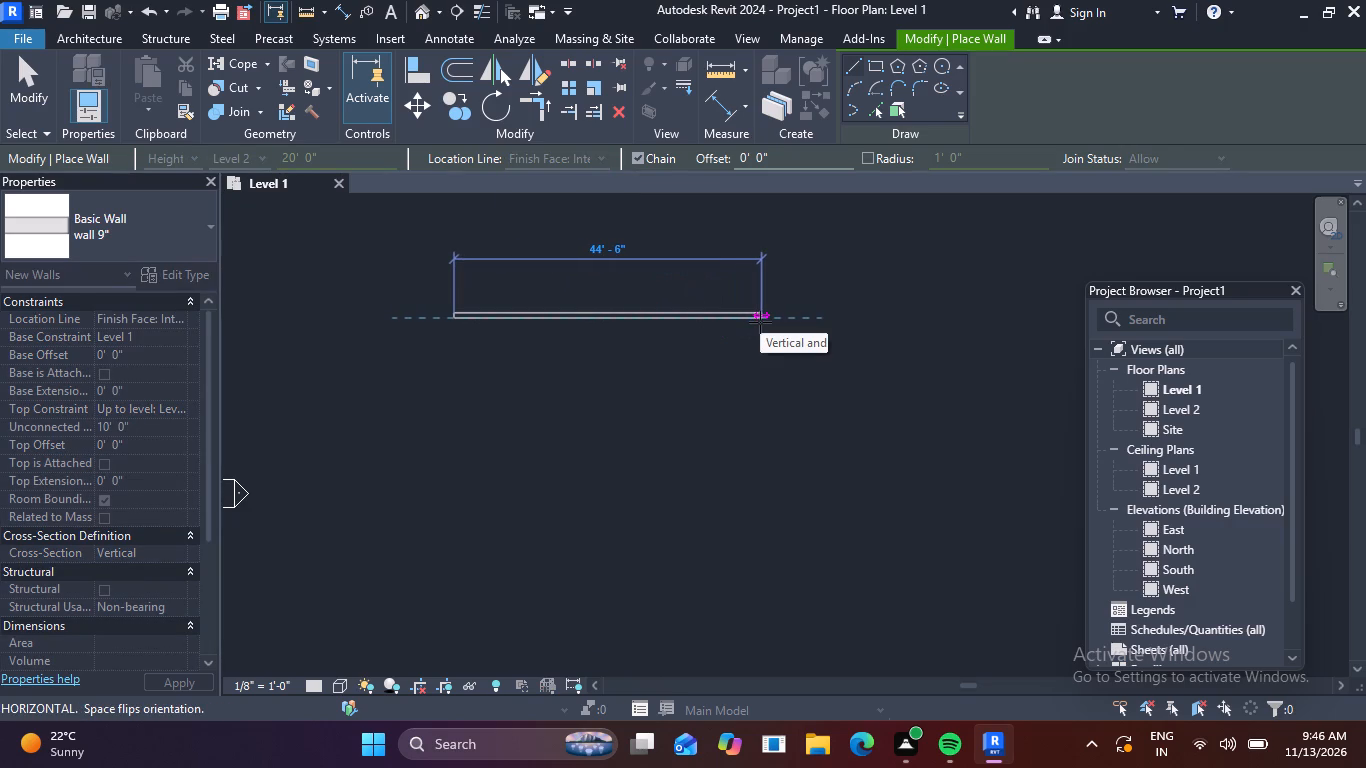
pyautogui.write('10')
pyautogui.press("'")
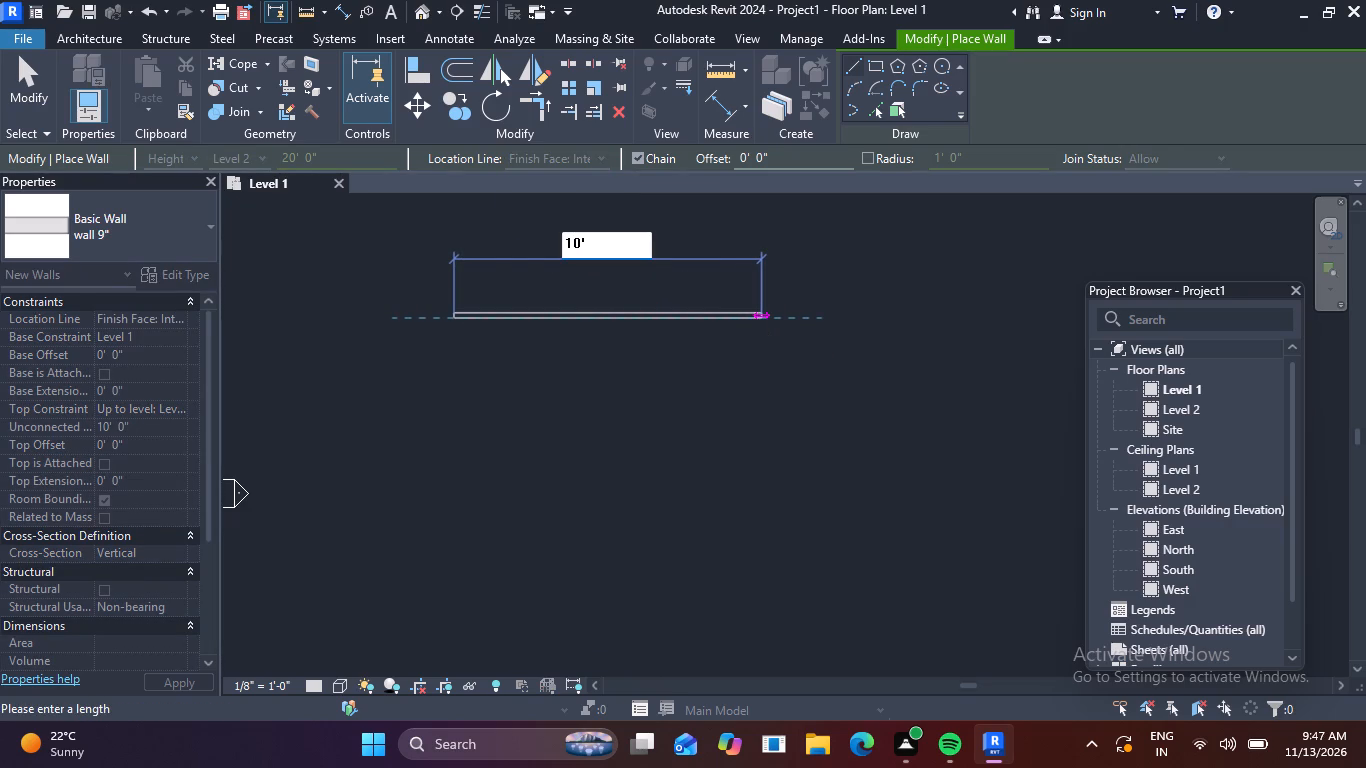
pyautogui.press('Return')
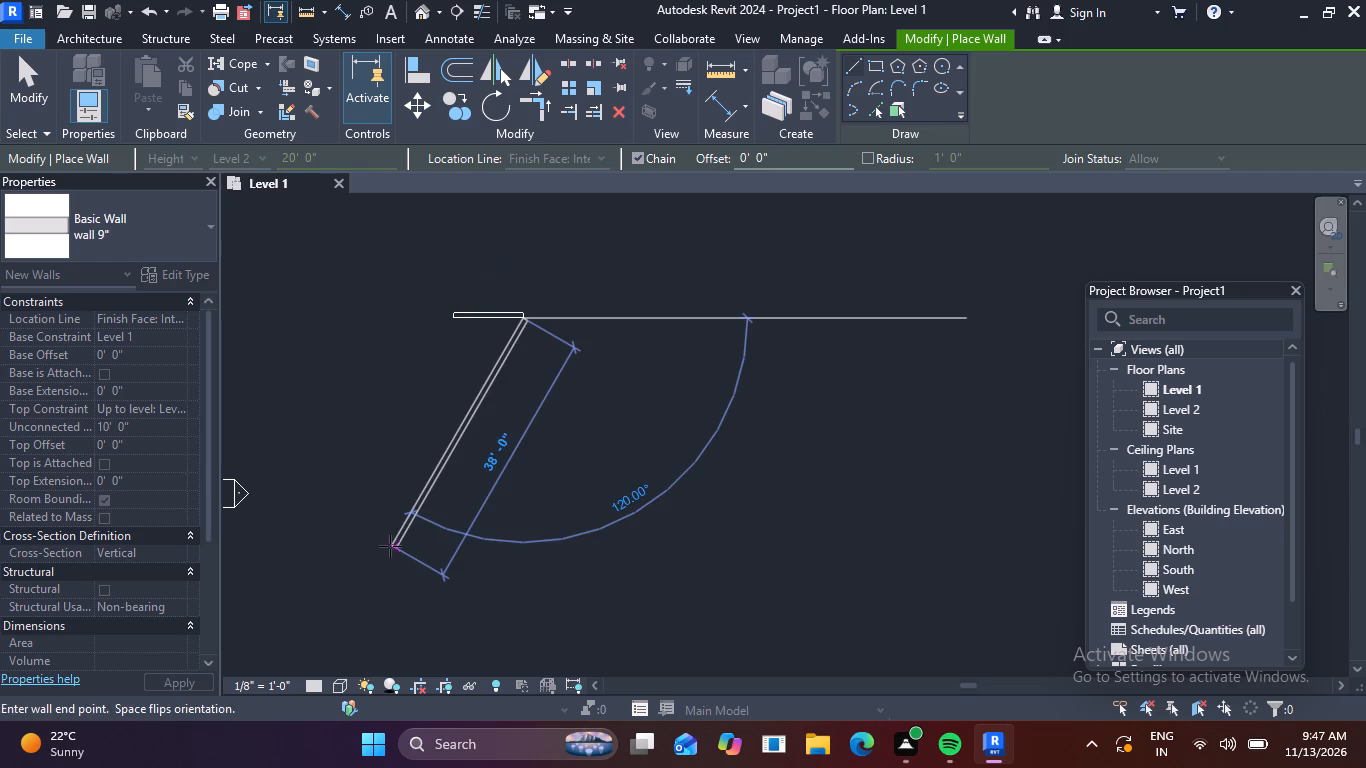
pyautogui.press('Escape')
pyautogui.press('Escape')
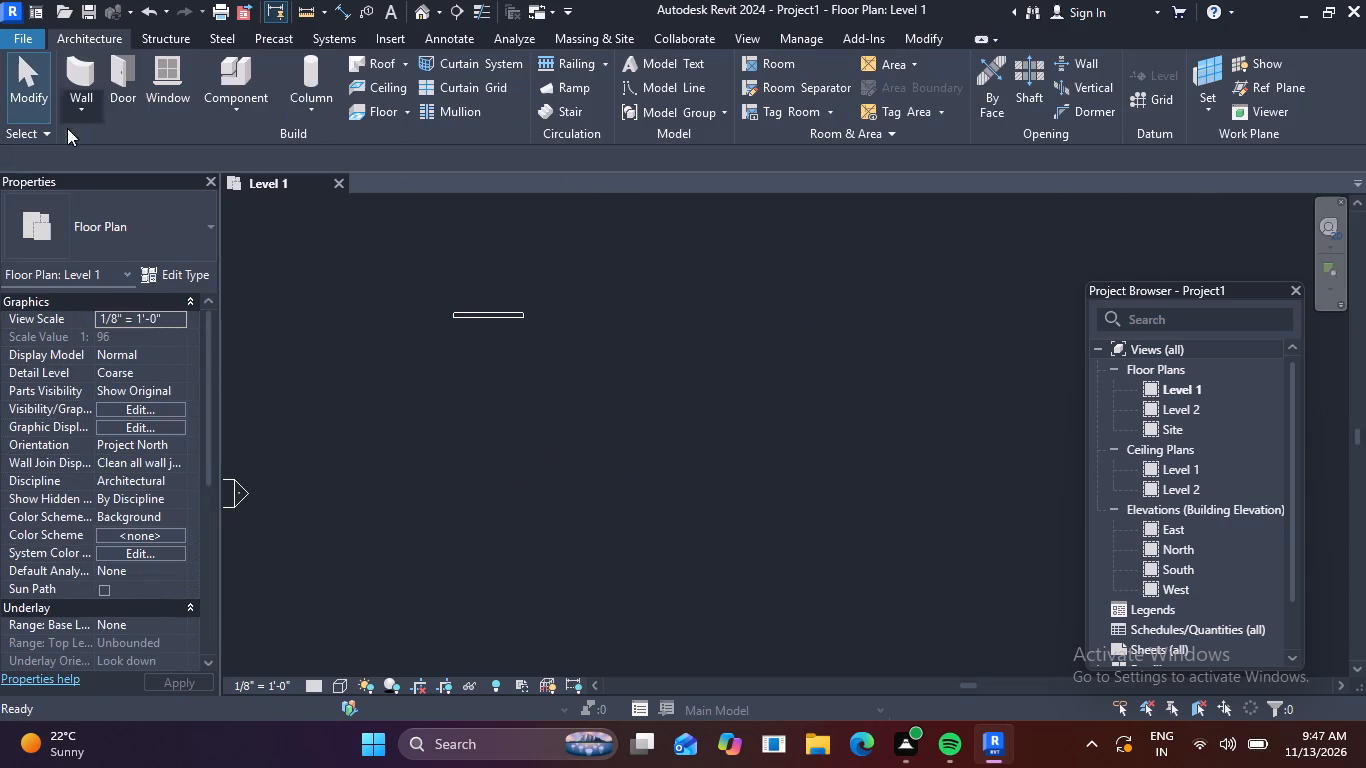
# Draw an 11' wall of the wall 6" type straight down from the right end of the horizontal wall's interior face.
pyautogui.click(203, 226)
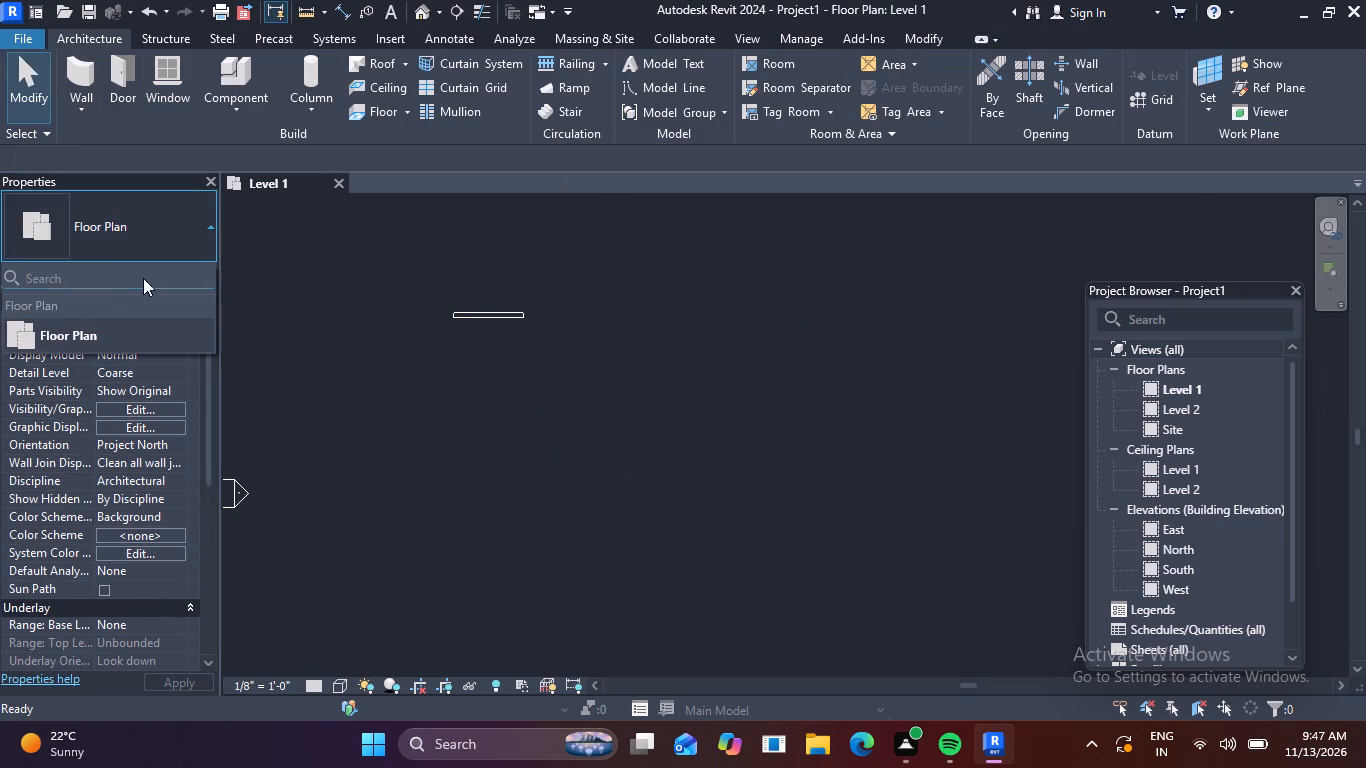
pyautogui.click(86, 64)
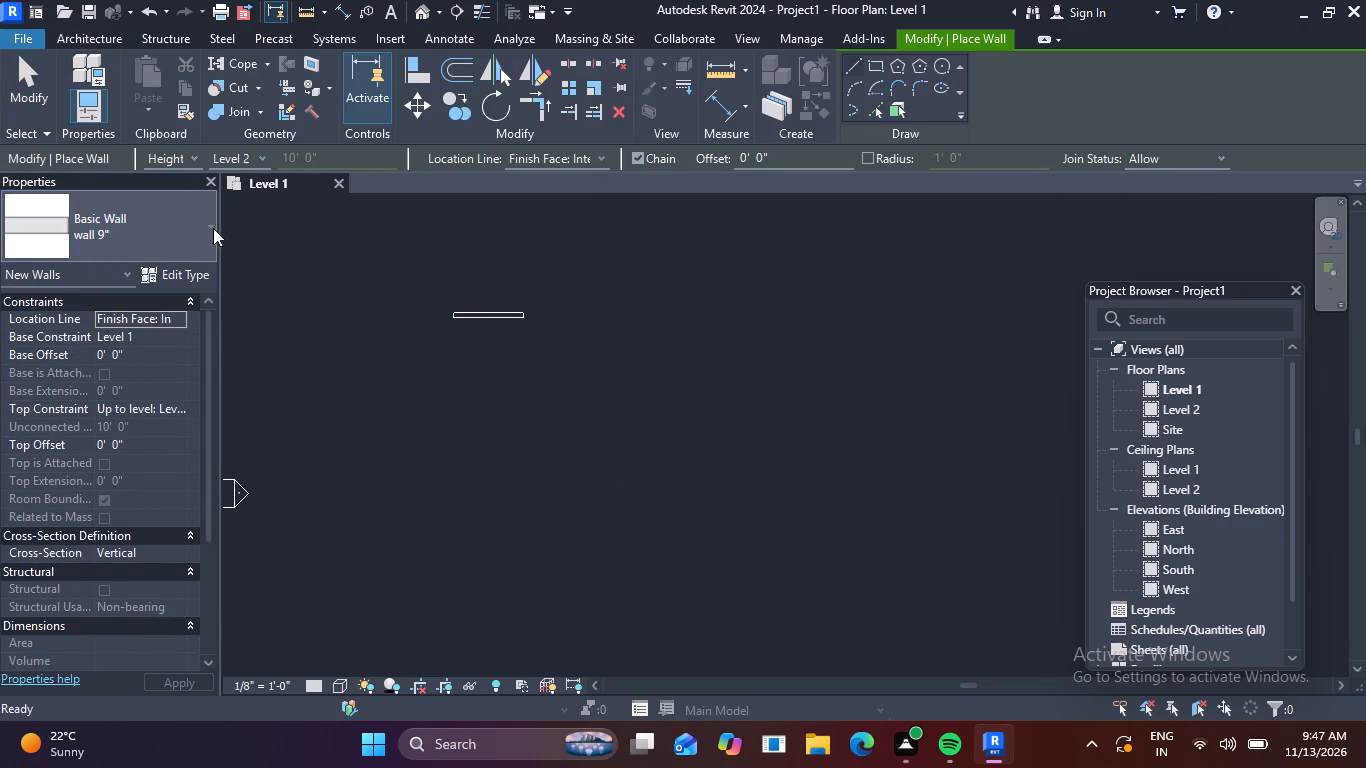
pyautogui.click(213, 226)
pyautogui.scroll(1, 110, 310)
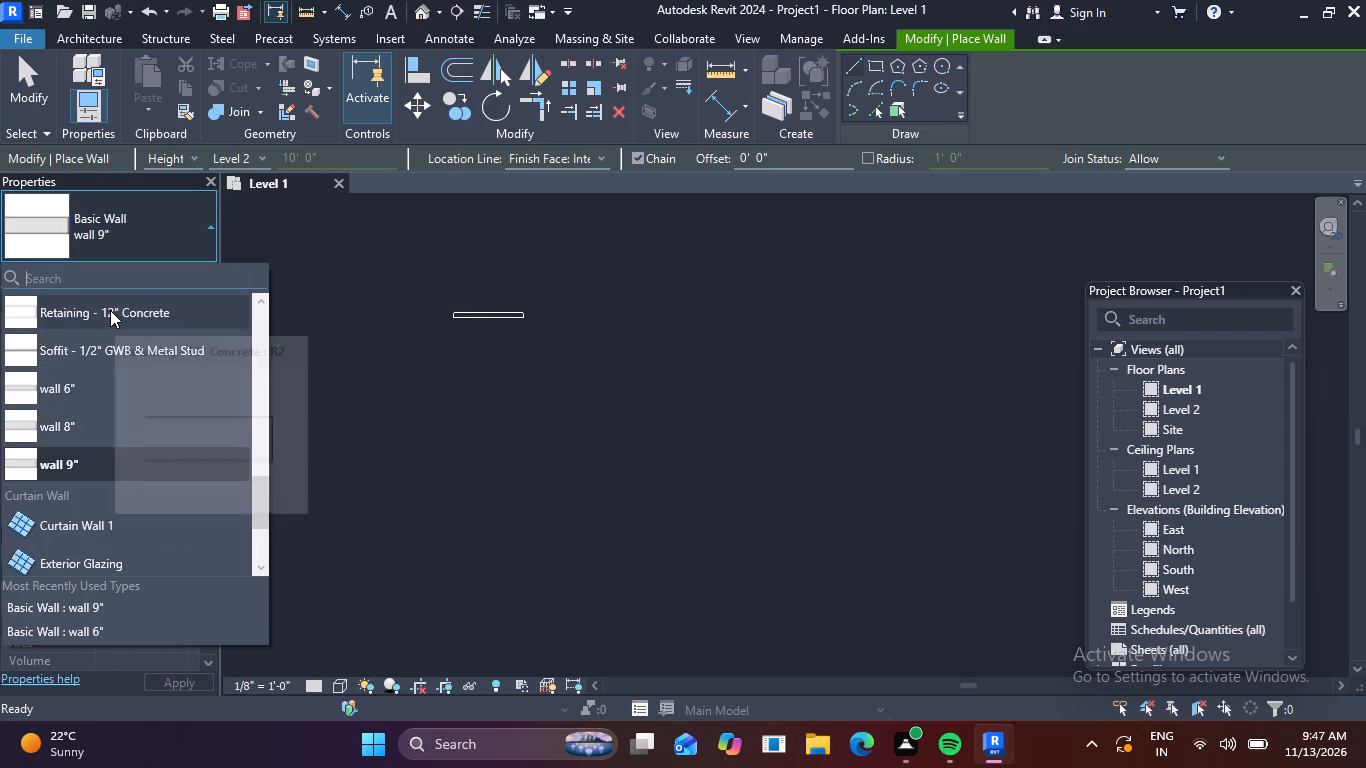
pyautogui.click(64, 383)
pyautogui.scroll(4, 556, 342)
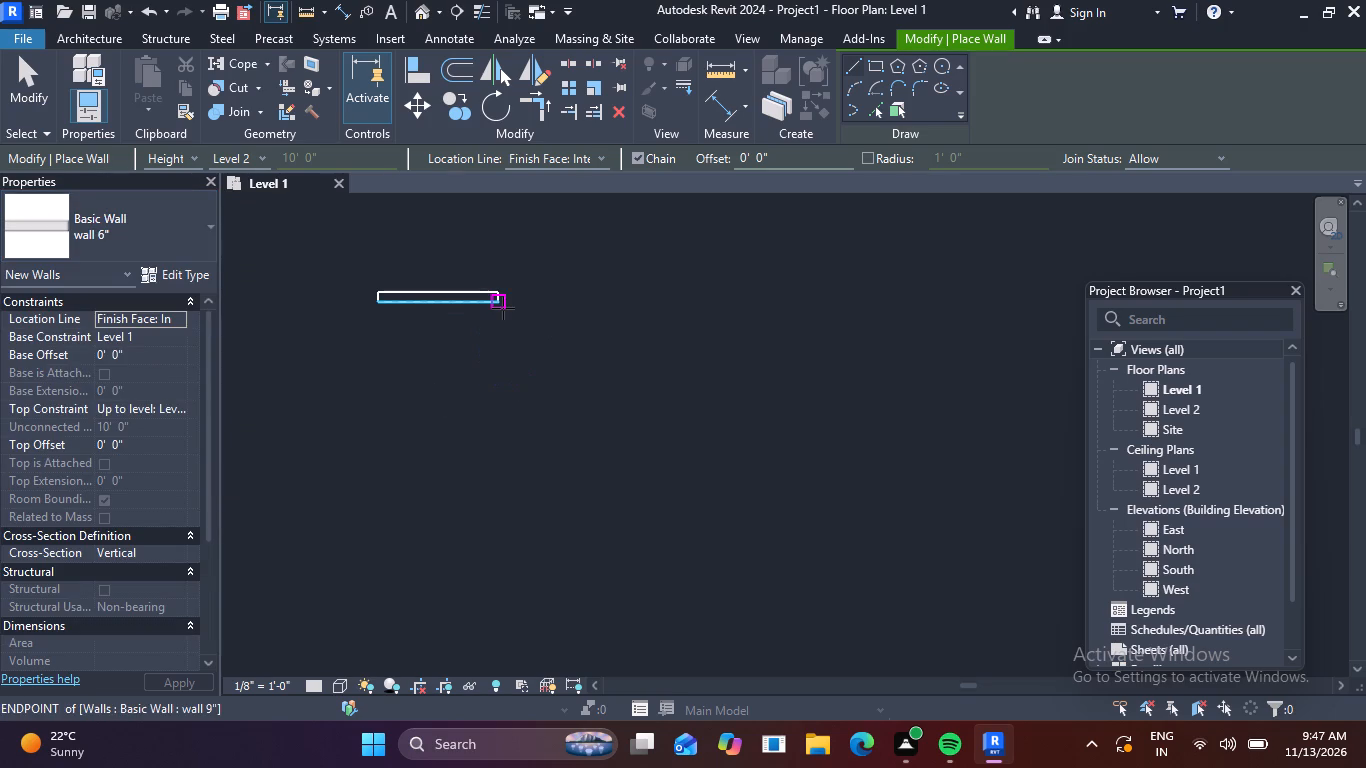
pyautogui.click(499, 300)
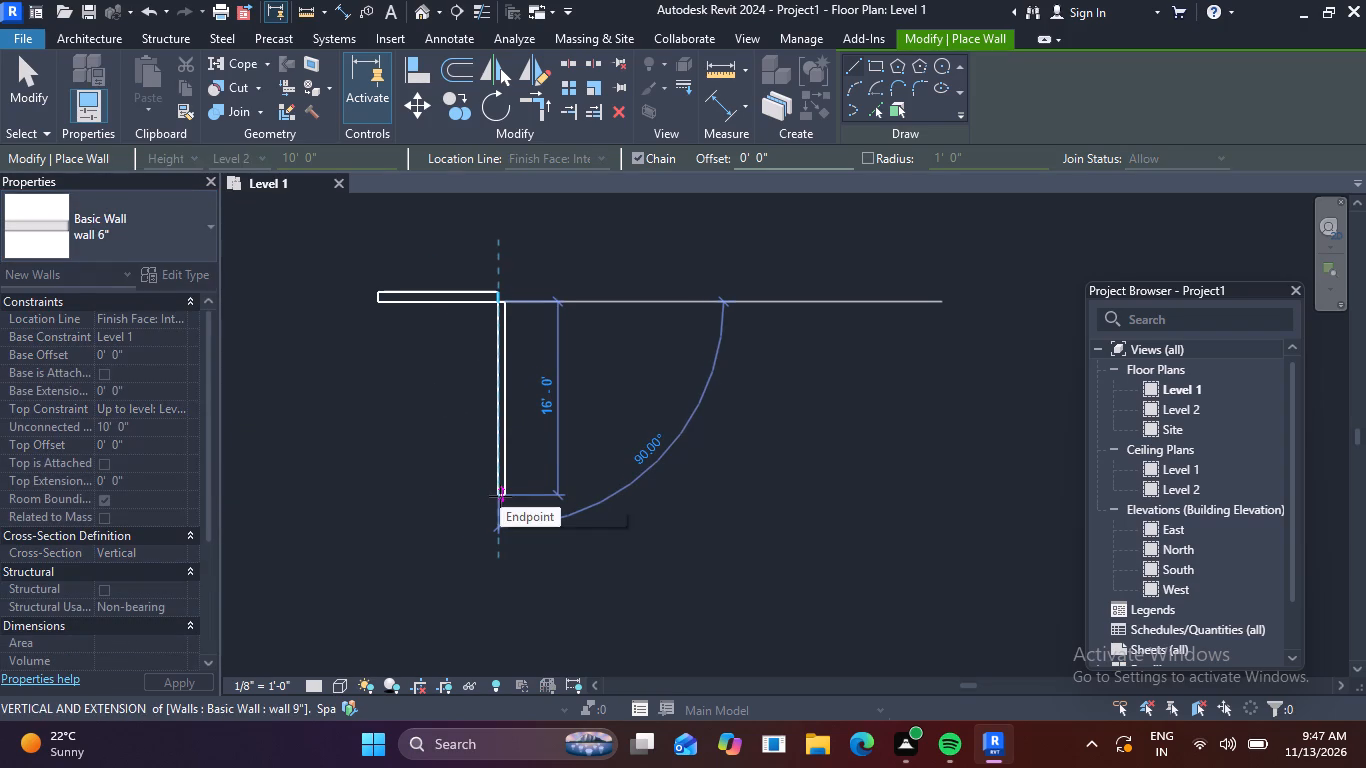
pyautogui.write("11'")
pyautogui.press('Return')
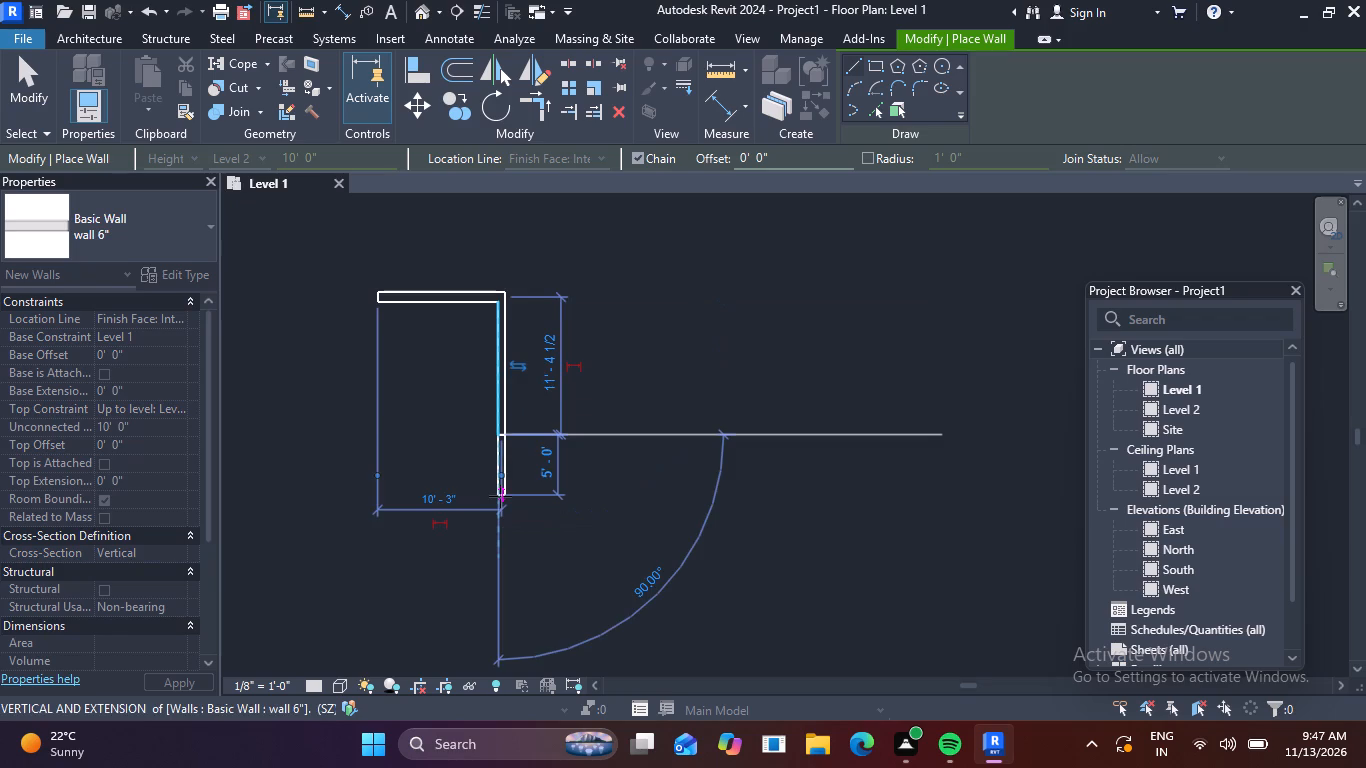
pyautogui.press('Escape')
pyautogui.press('Escape')
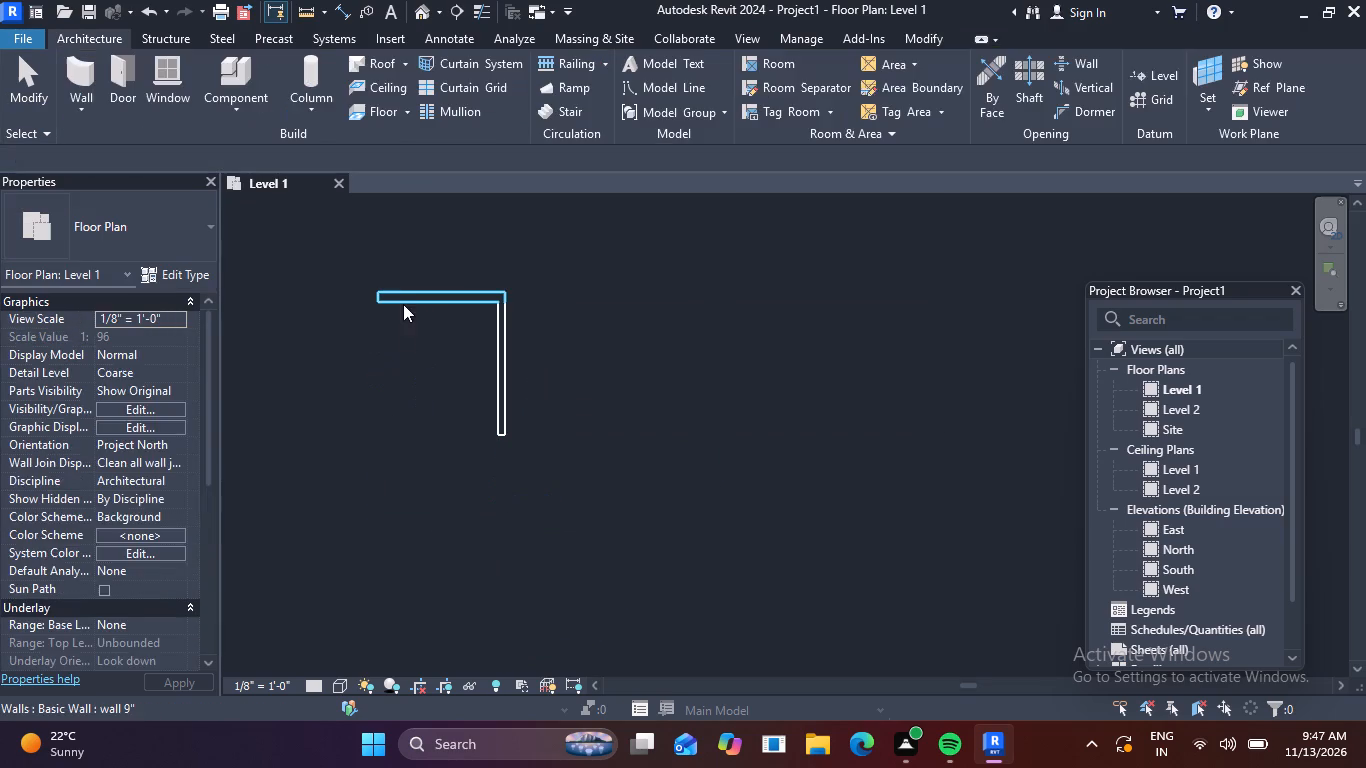
# Draw an 11' wall of the wall 9" type straight down from the left end of the horizontal wall's interior face.
pyautogui.click(410, 297)
pyautogui.write('cs')
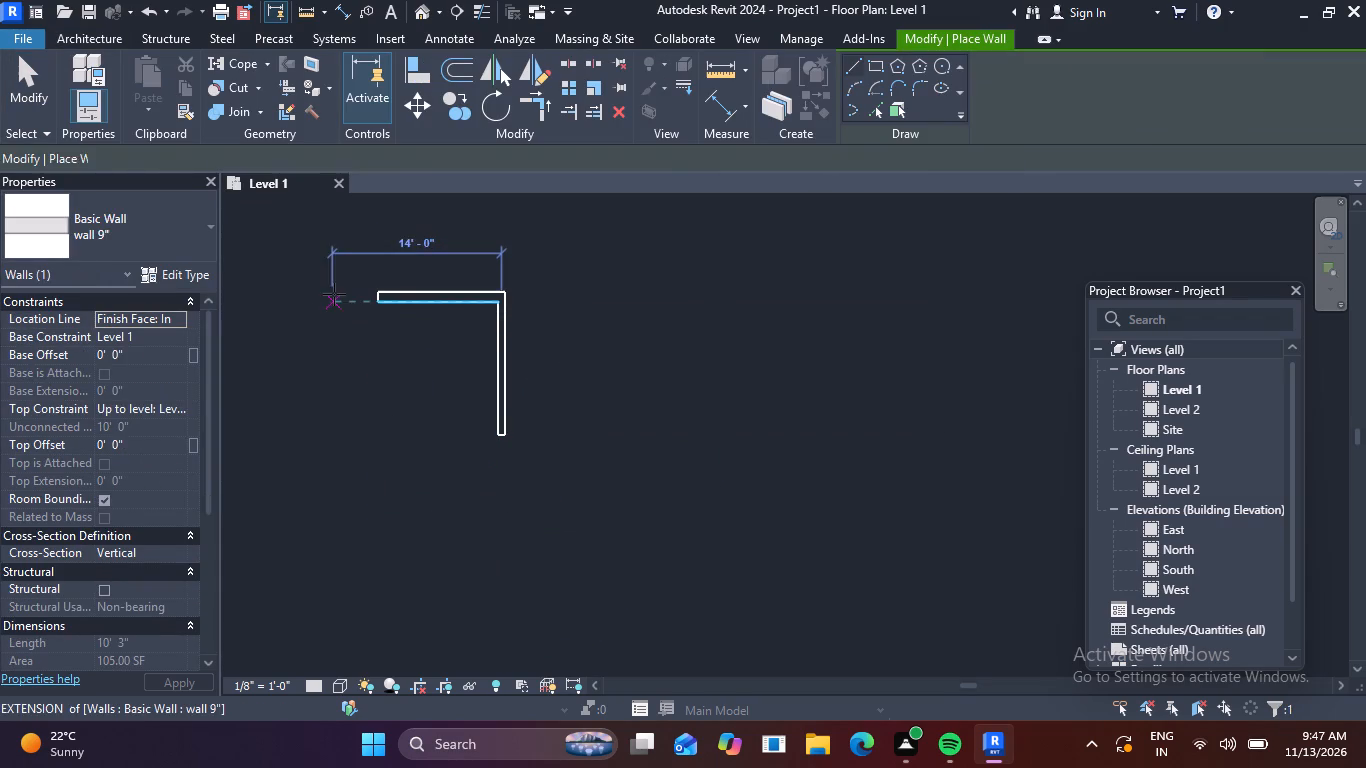
pyautogui.click(376, 307)
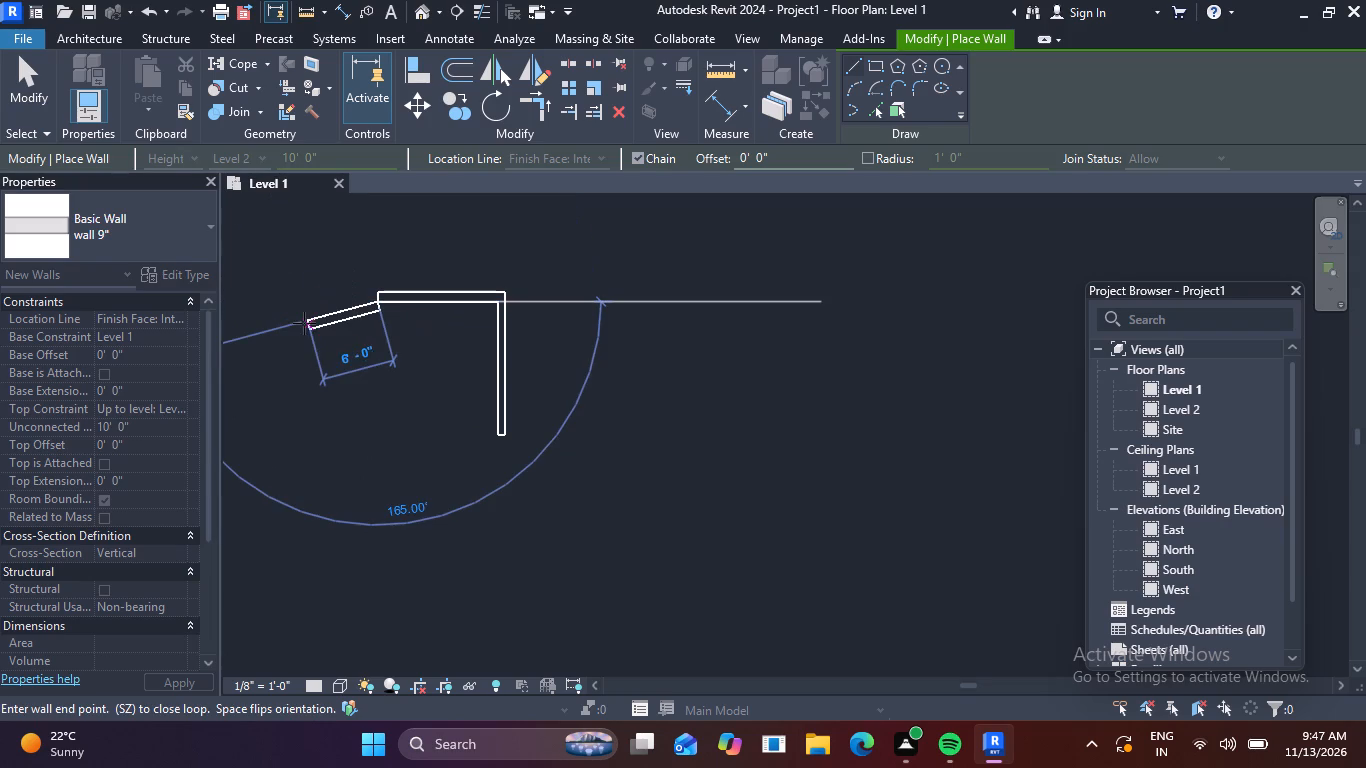
pyautogui.press('`')
pyautogui.press('Escape')
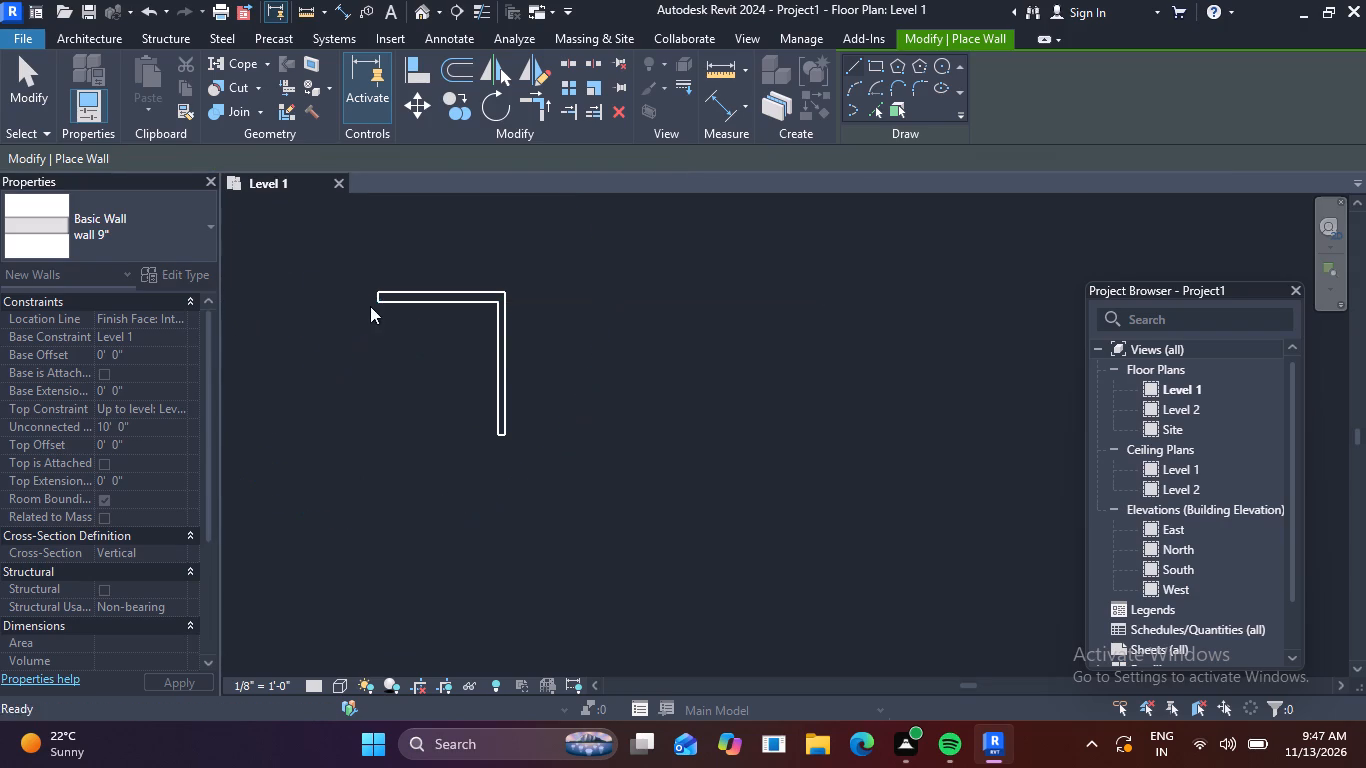
pyautogui.click(377, 291)
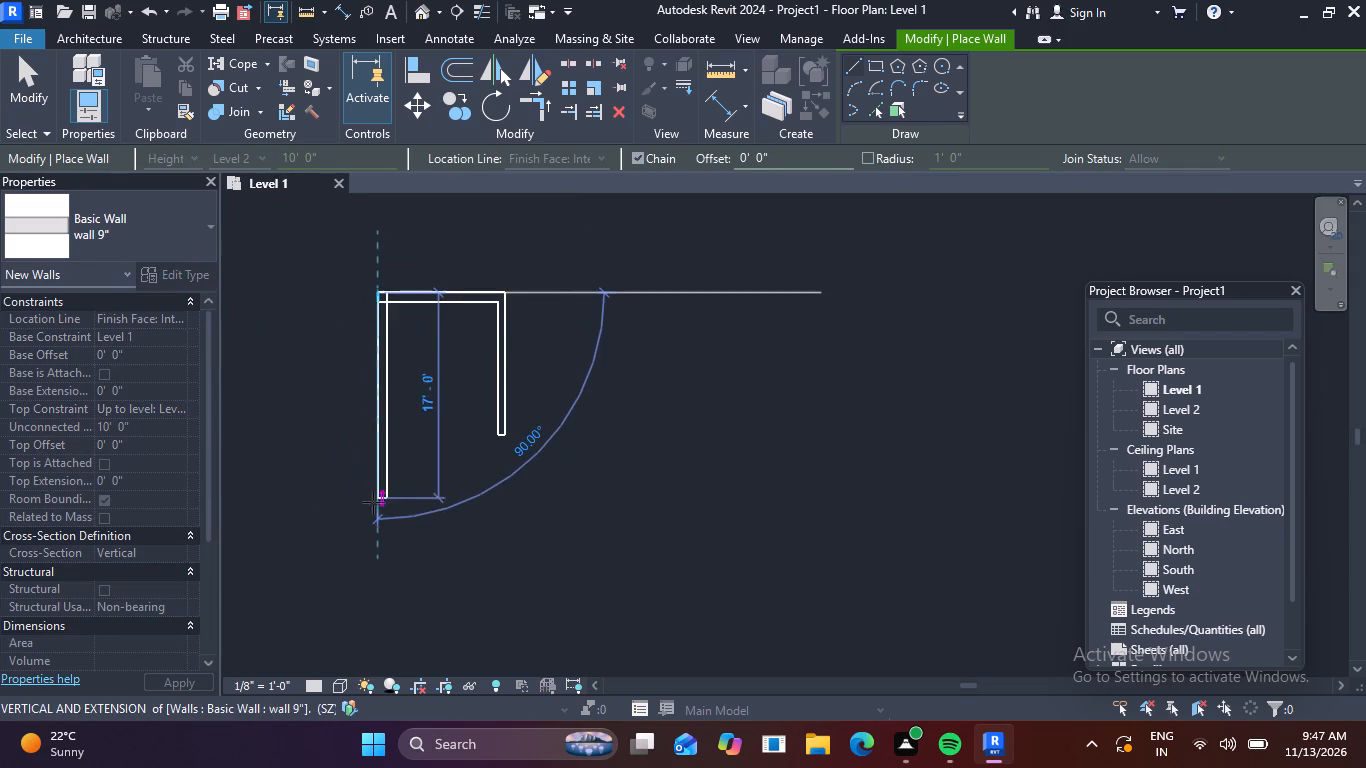
pyautogui.press('Escape')
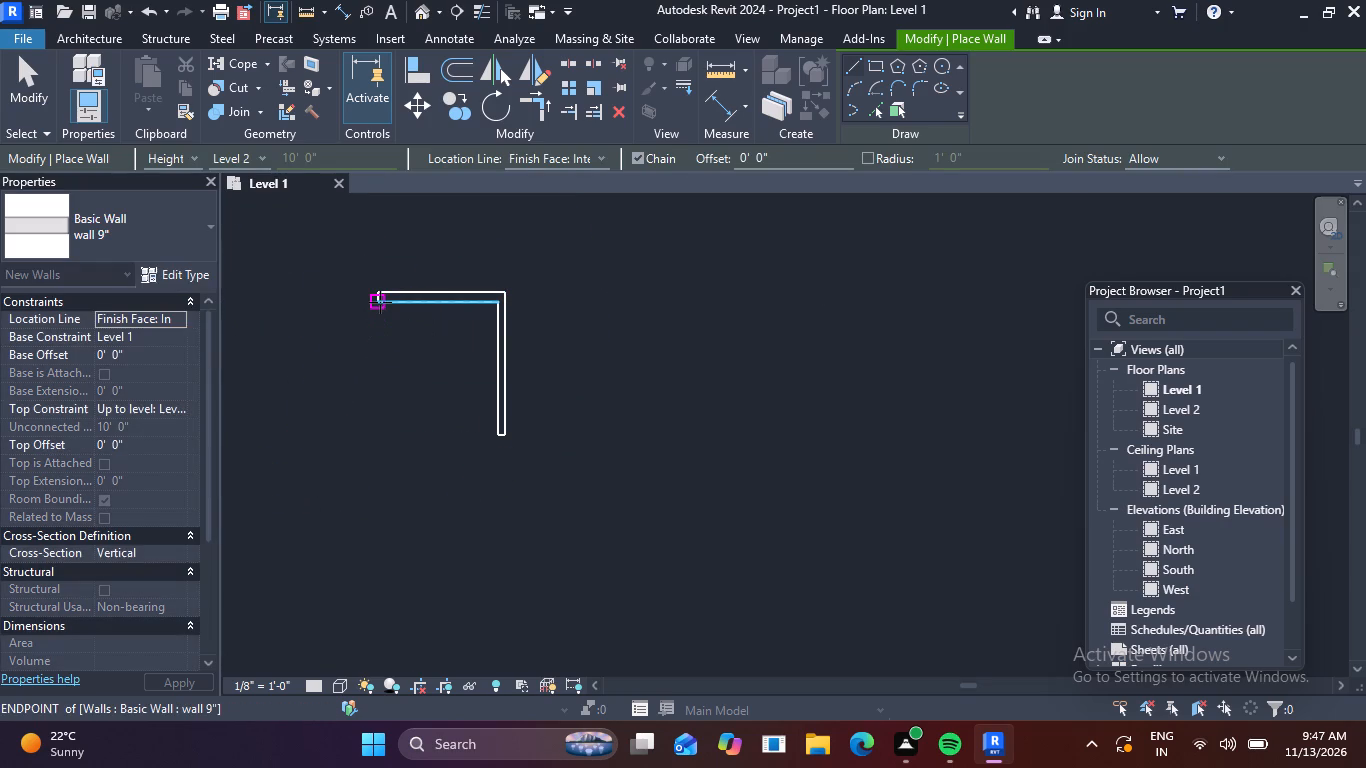
pyautogui.click(380, 302)
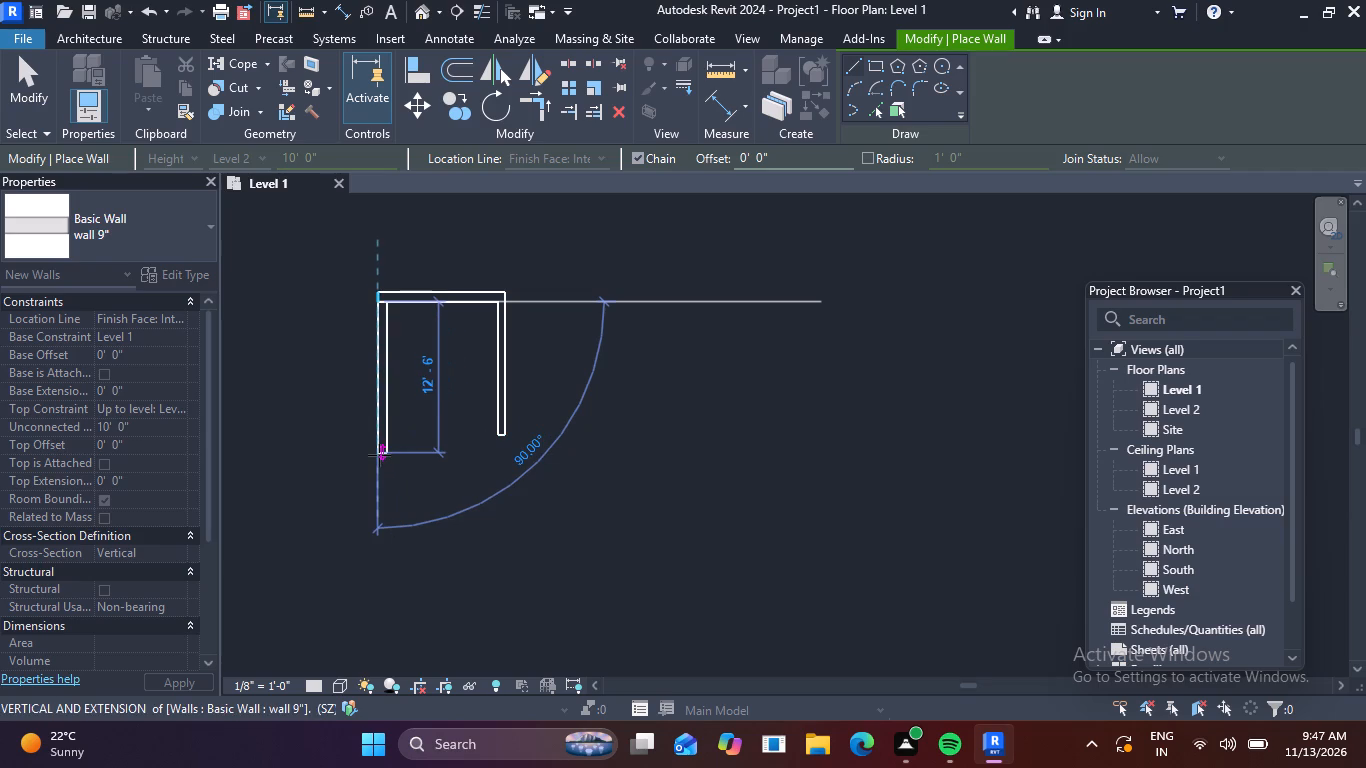
pyautogui.press('space')
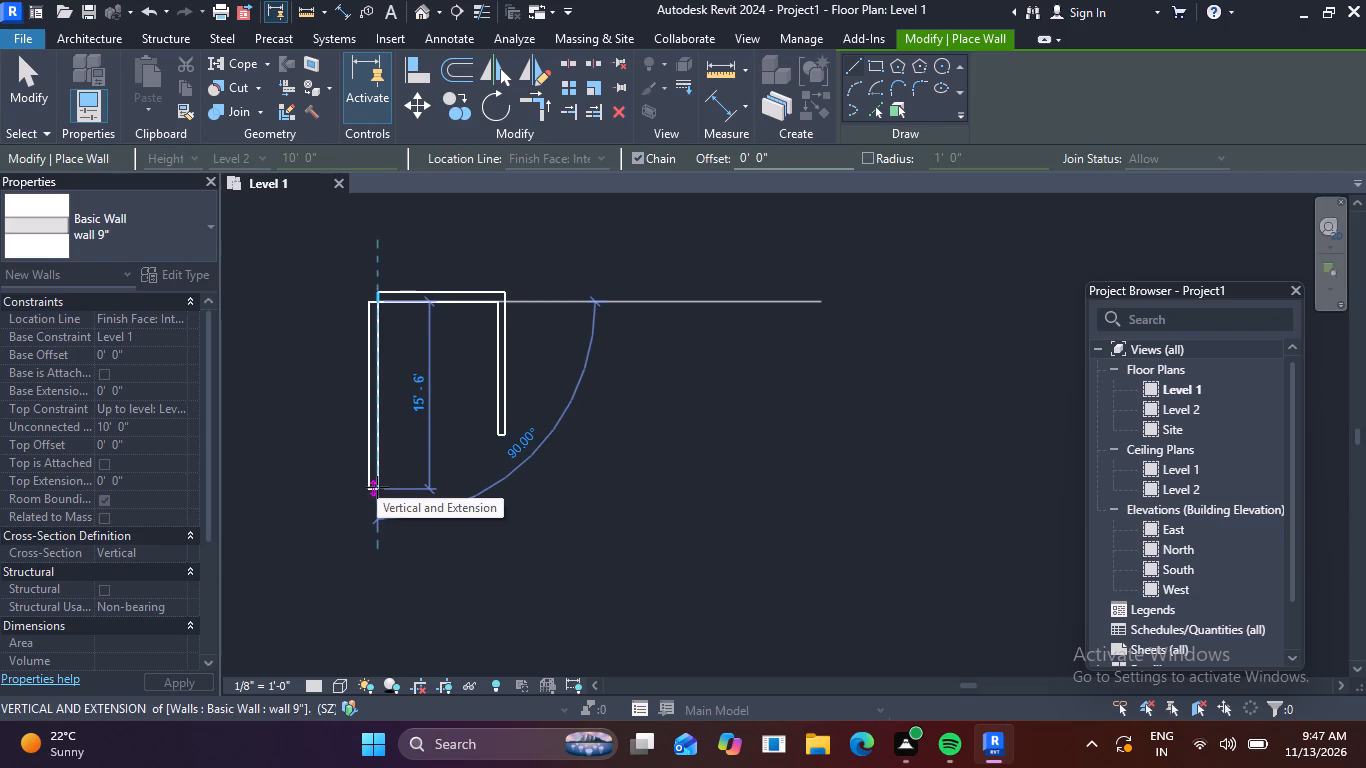
pyautogui.write("11'")
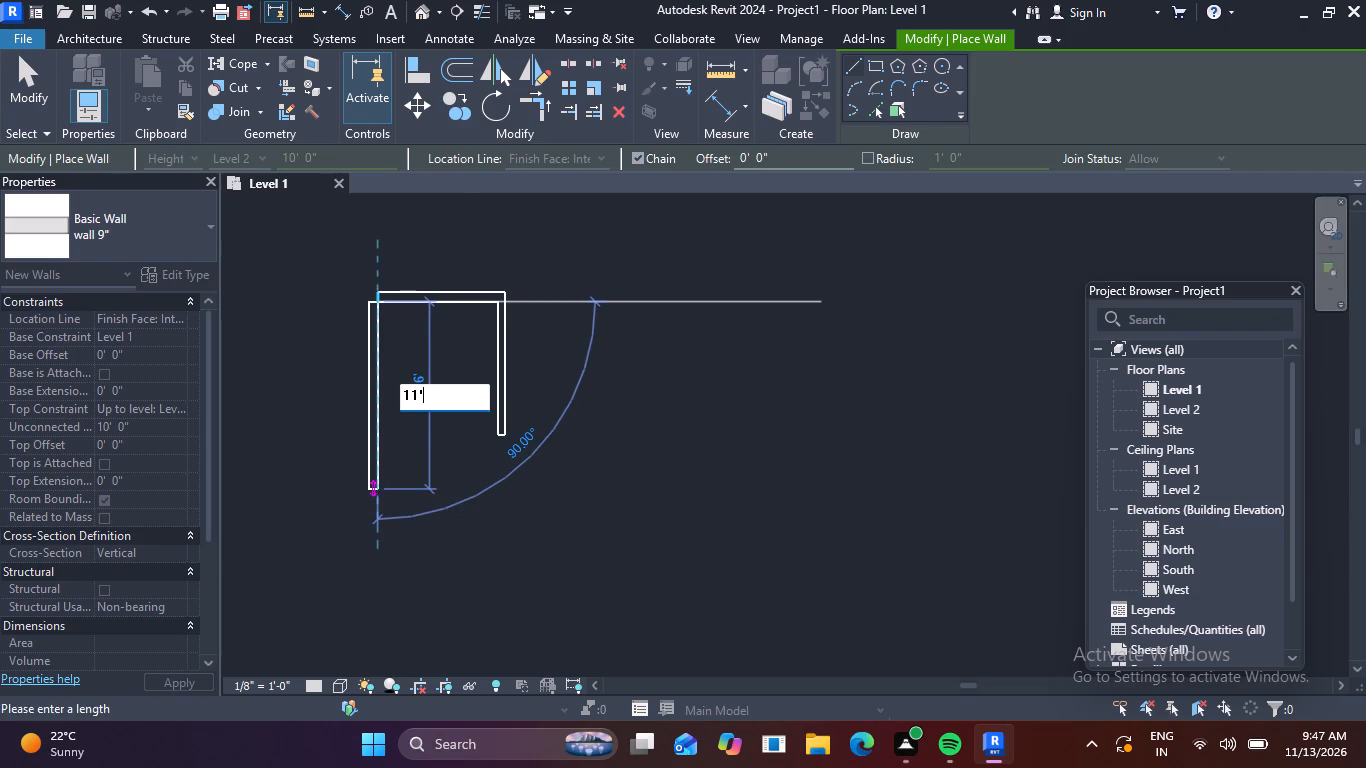
pyautogui.press('Return')
pyautogui.press('Escape')
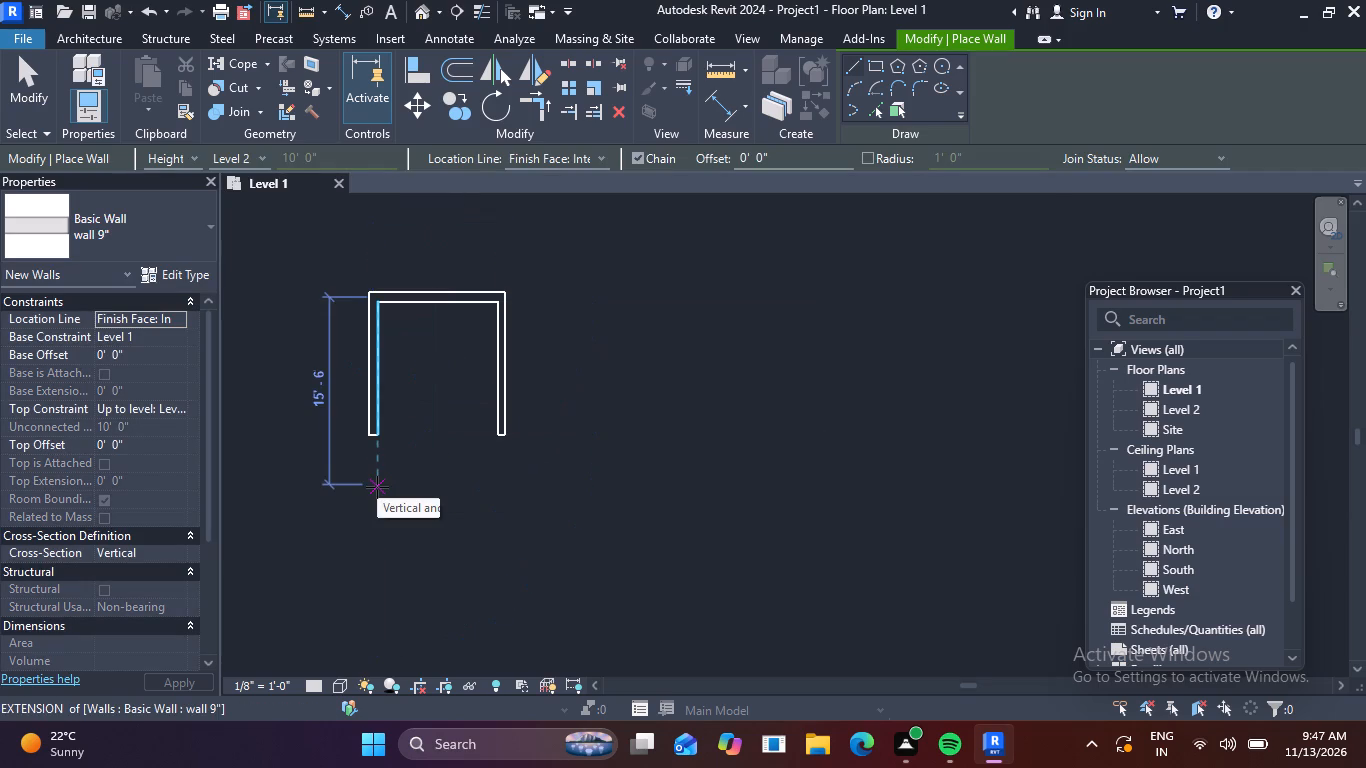
pyautogui.press('Escape')
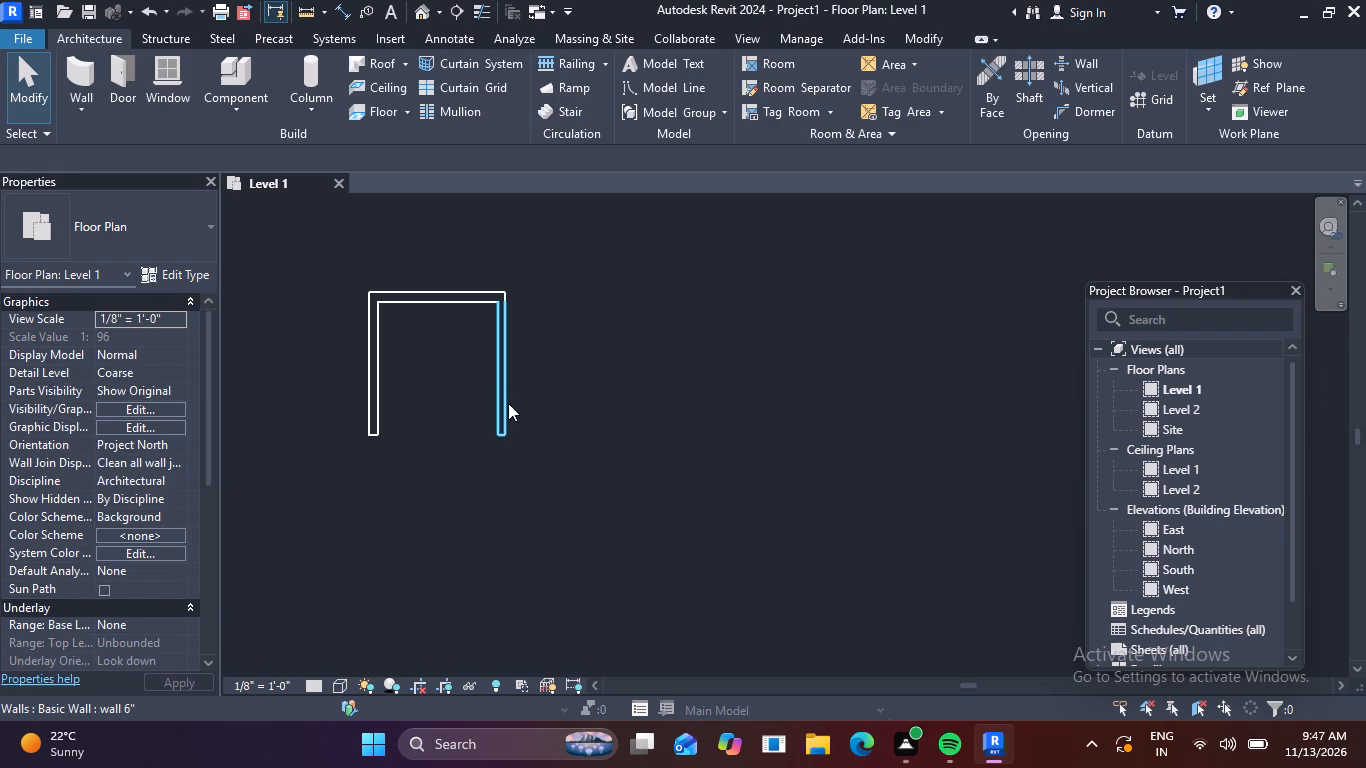
# Close the room's bottom with a 10' wall of the wall 6" type between the lower interior ends of both vertical walls.
pyautogui.click(508, 403)
pyautogui.write('cs')
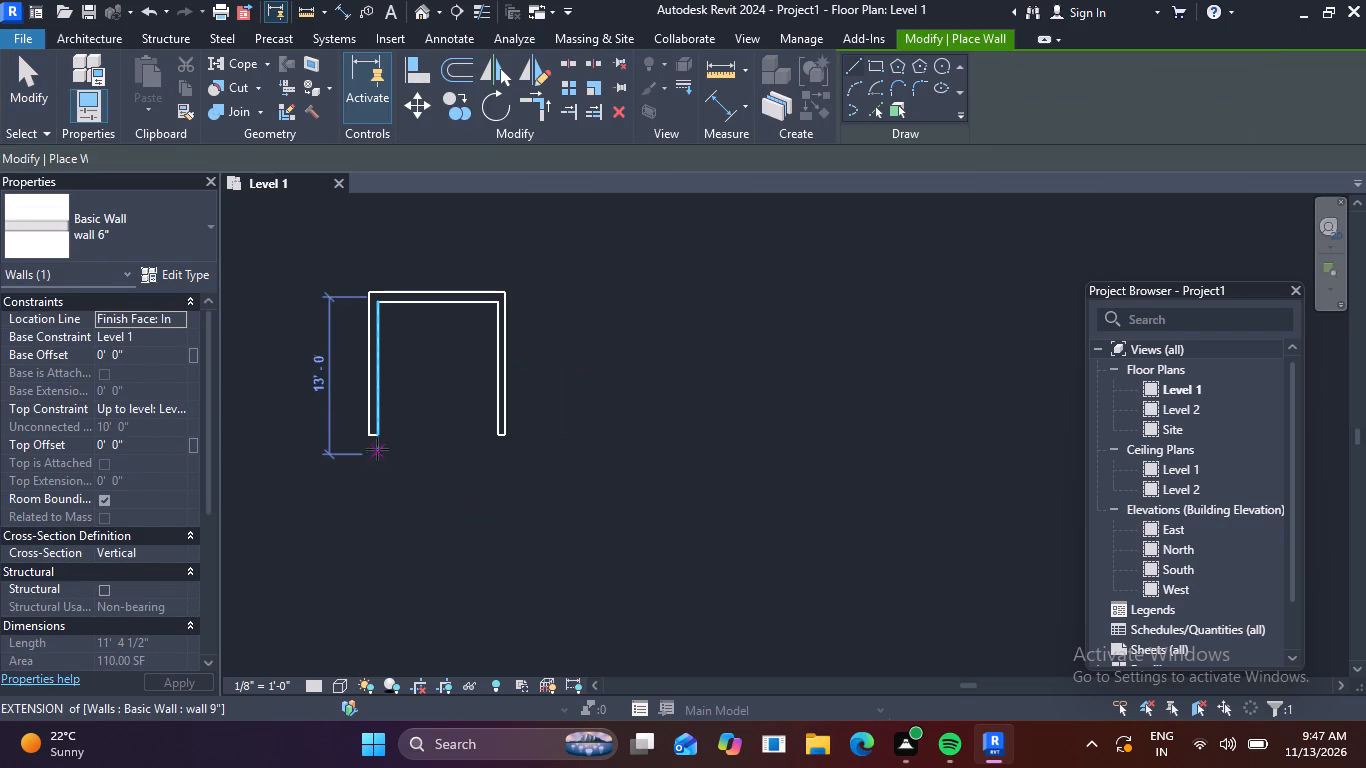
pyautogui.click(379, 435)
pyautogui.press('space')
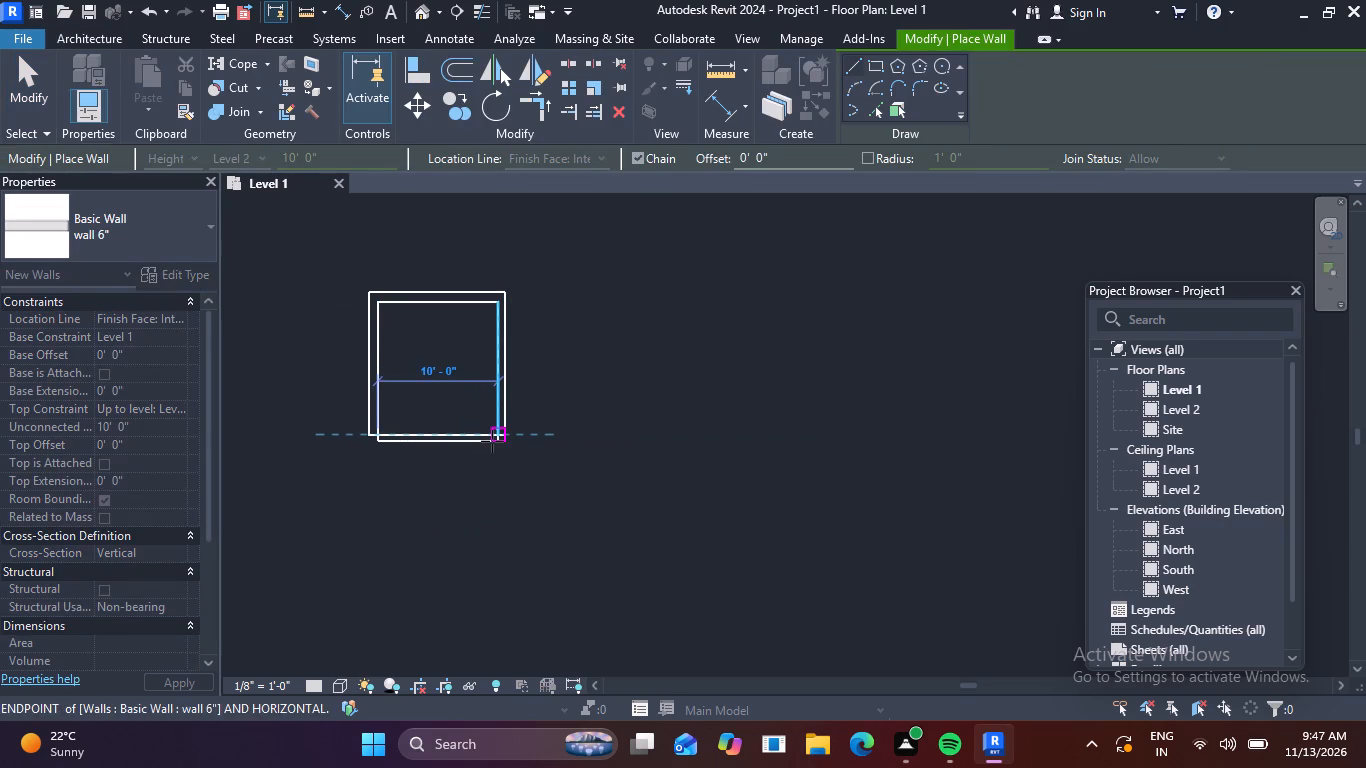
pyautogui.click(496, 439)
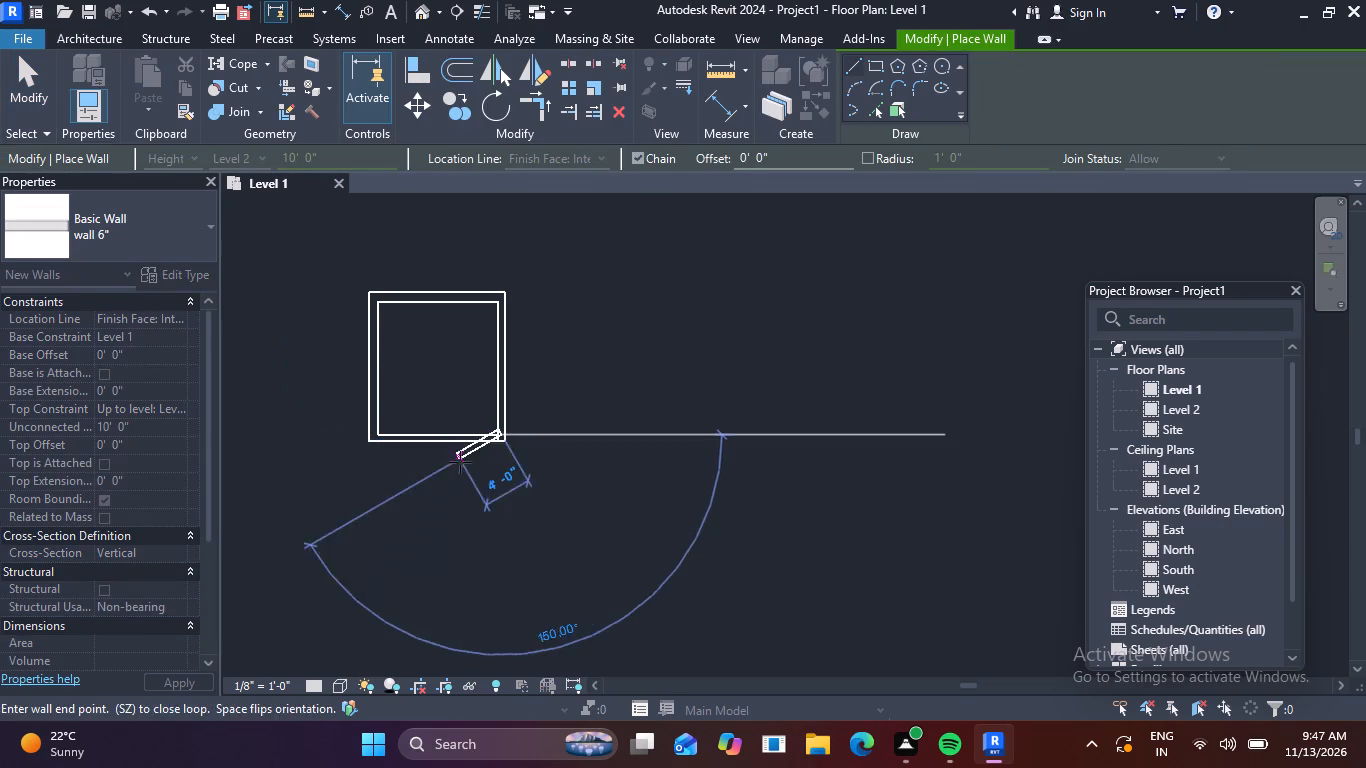
pyautogui.press('Escape')
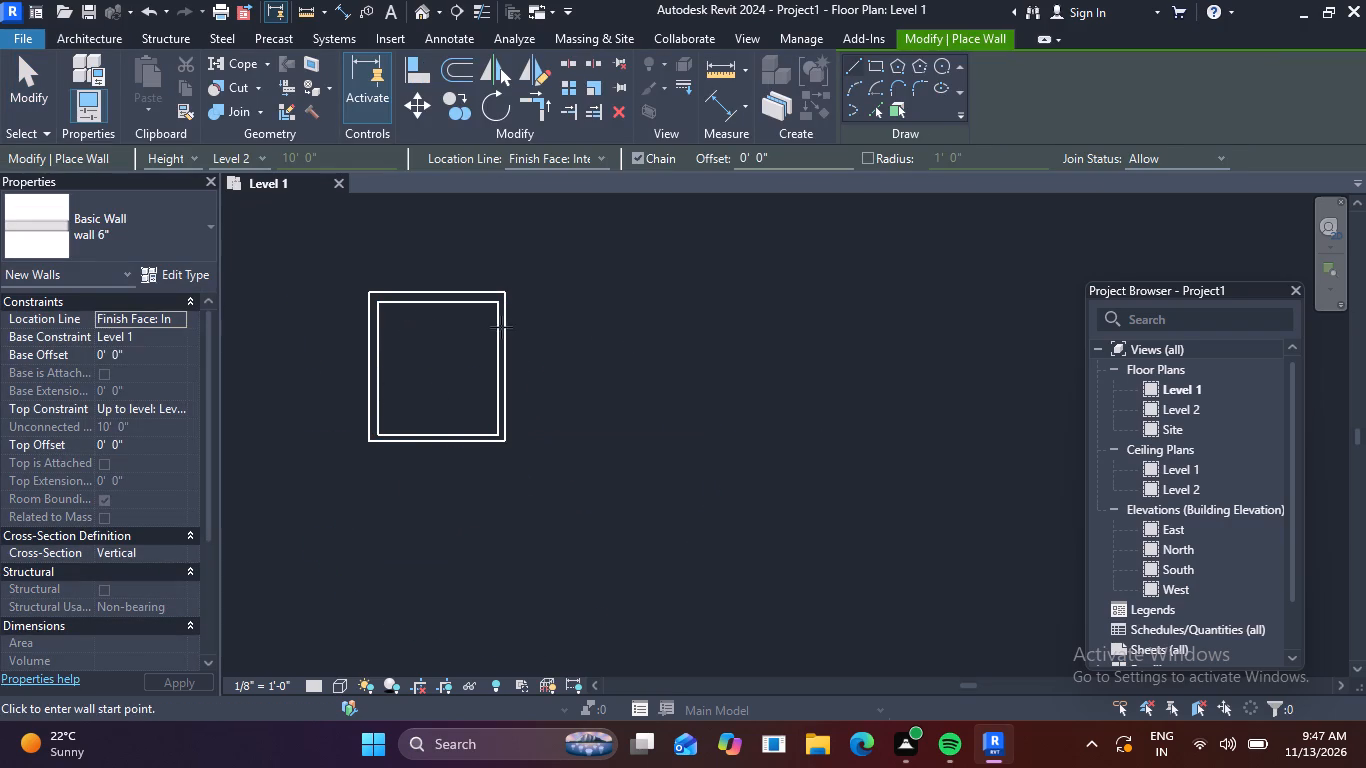
pyautogui.press('Escape')
# Extend the top wall 7' to the right from the room's outer top-right corner using the wall 9" type.
pyautogui.click(486, 299)
pyautogui.write('cs')
pyautogui.click(502, 288)
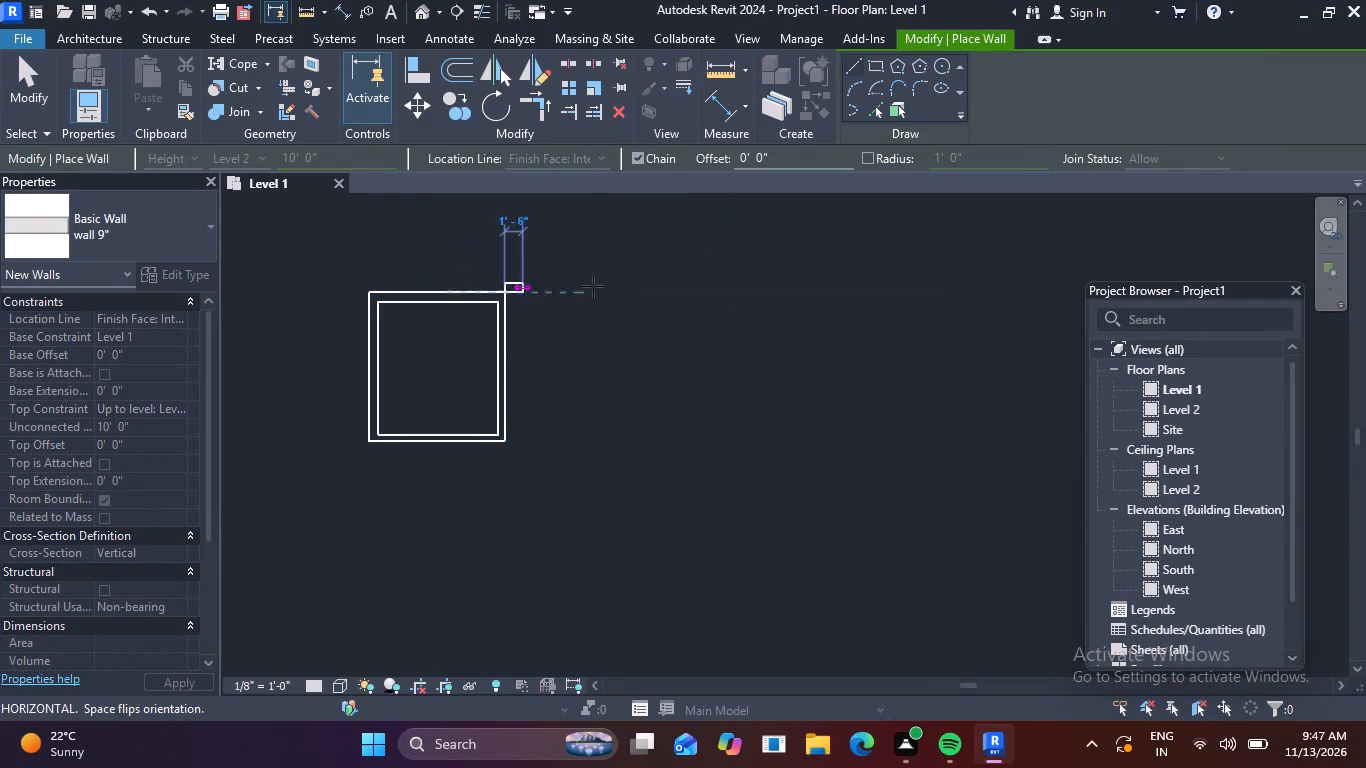
pyautogui.press('space')
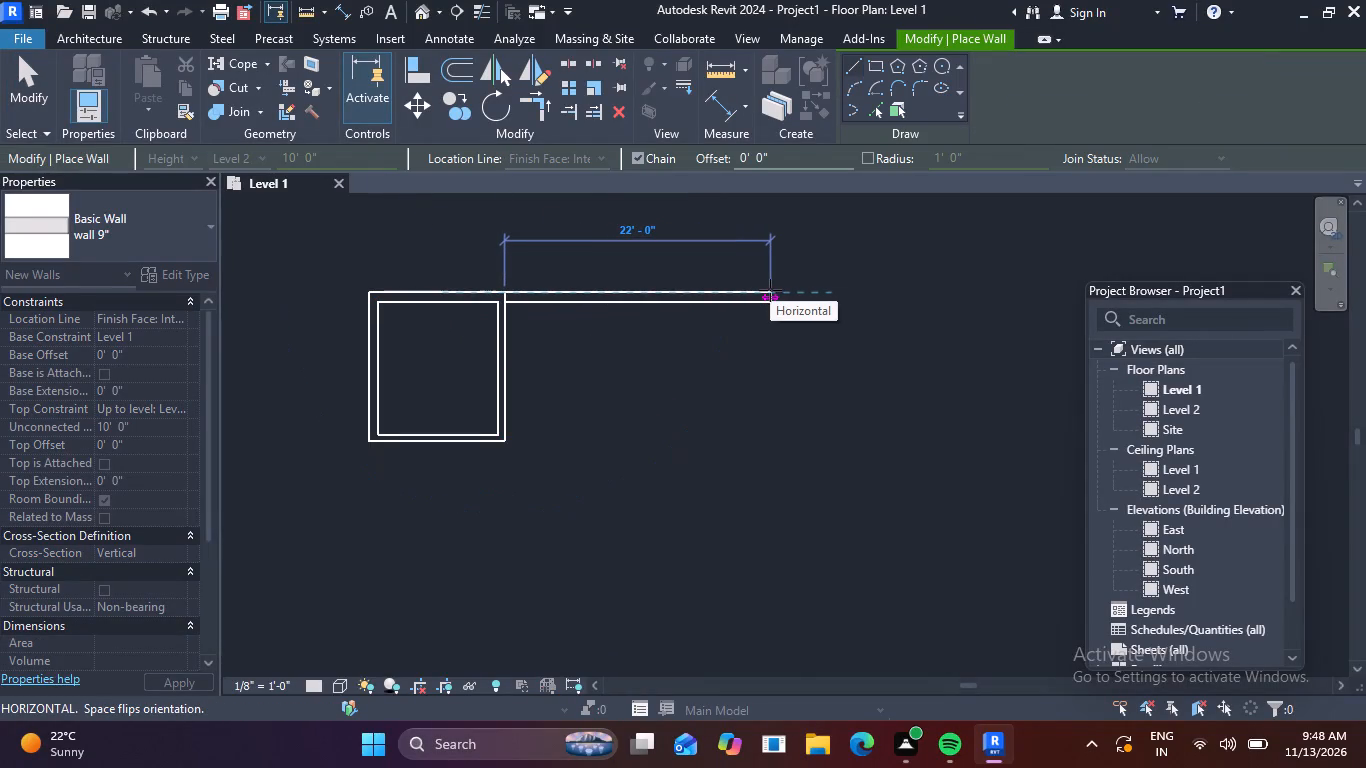
pyautogui.press('7')
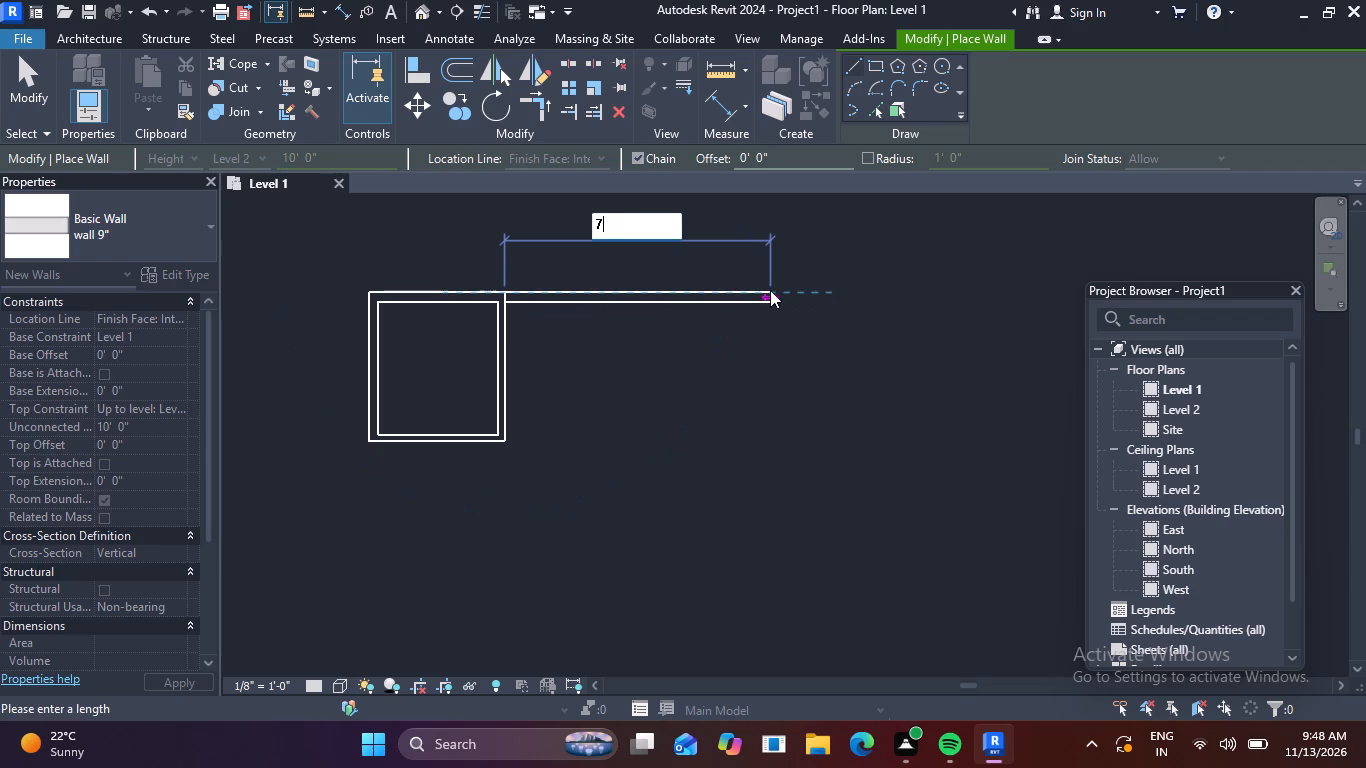
pyautogui.press("'")
pyautogui.press('Return')
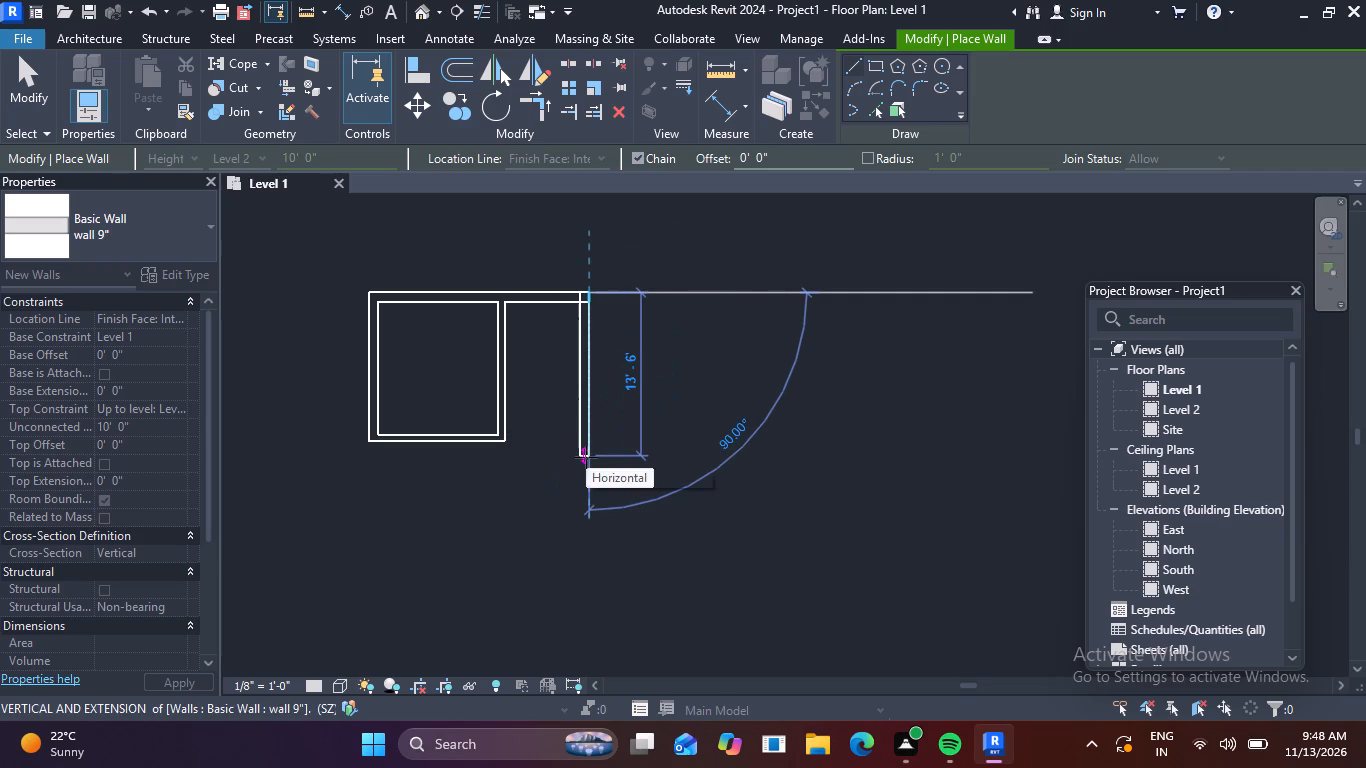
# Draw an 11' wall of the wall 9" type straight down from the end of the 7' wall, thickness on the outer side.
pyautogui.press('space')
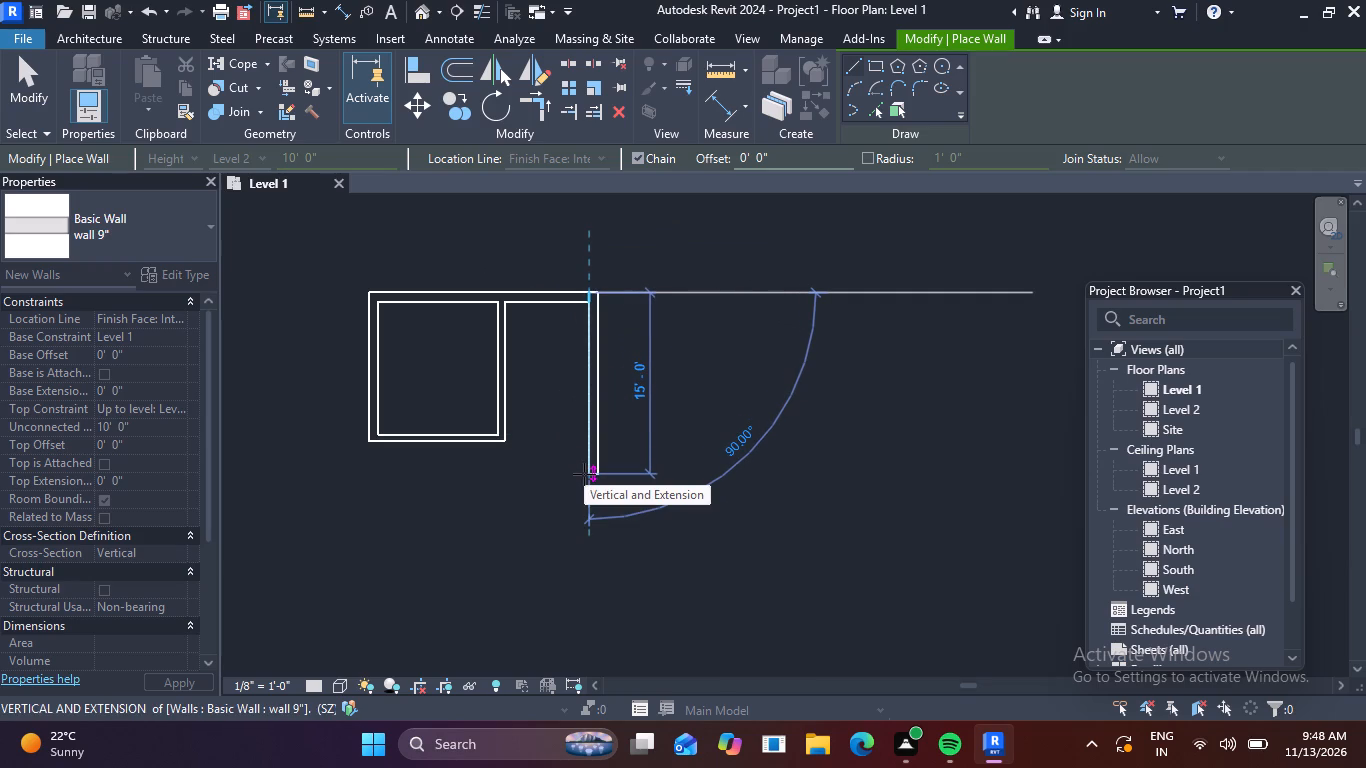
pyautogui.write('11')
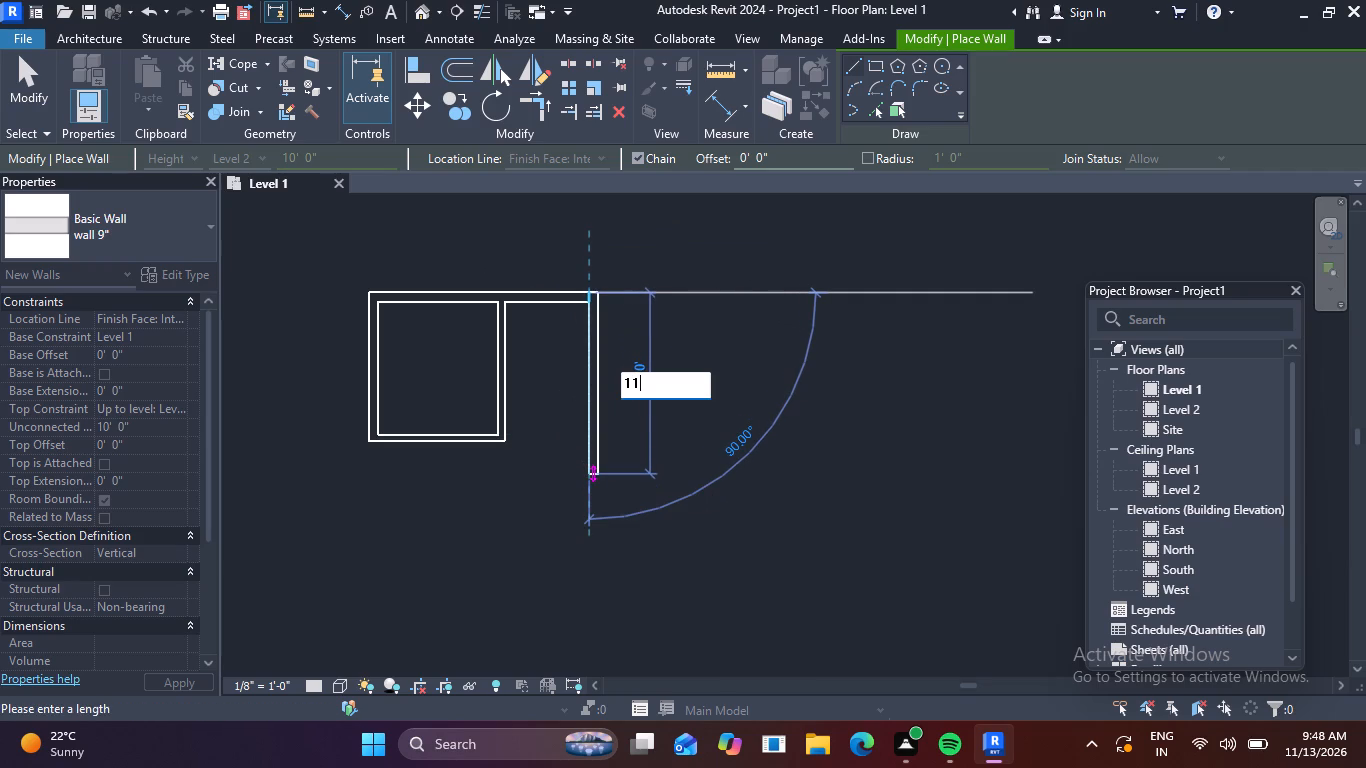
pyautogui.press("'")
pyautogui.press('Return')
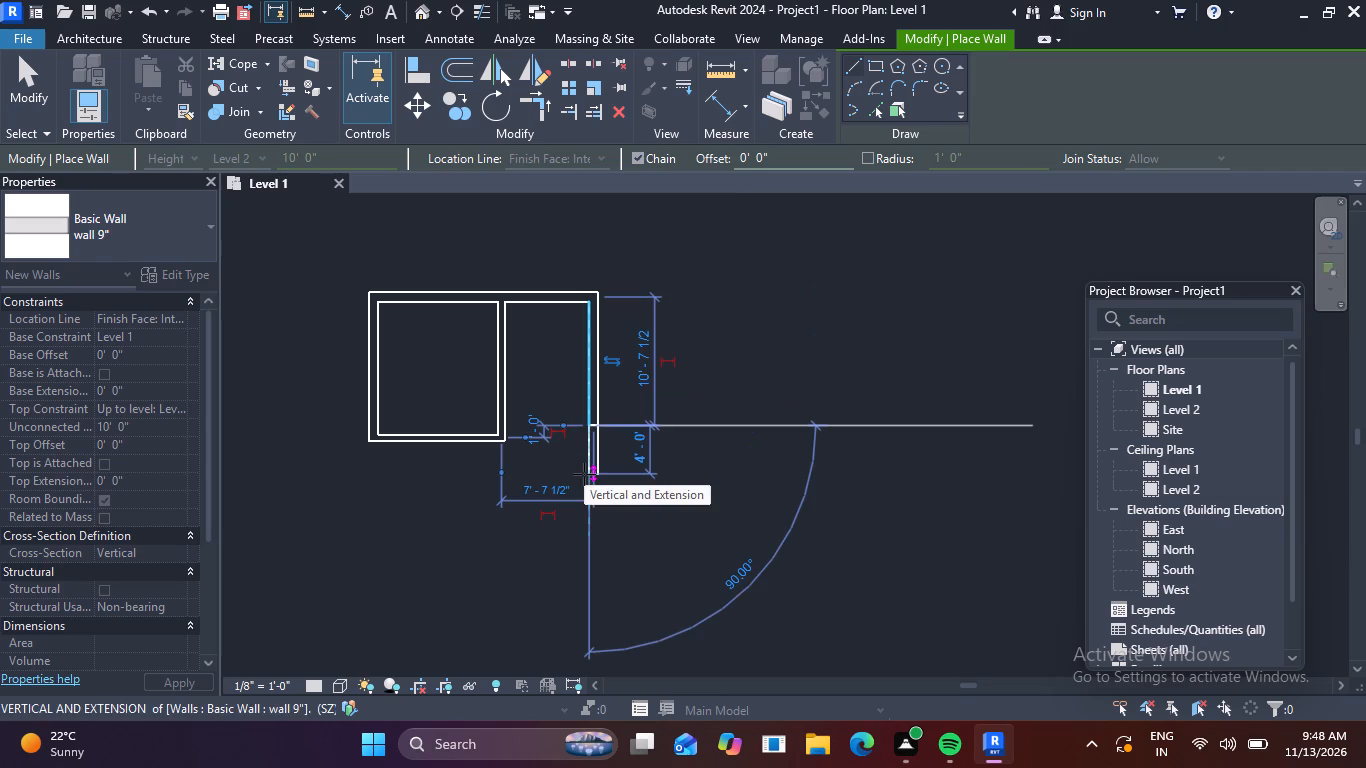
pyautogui.press('Escape')
pyautogui.press('Escape')
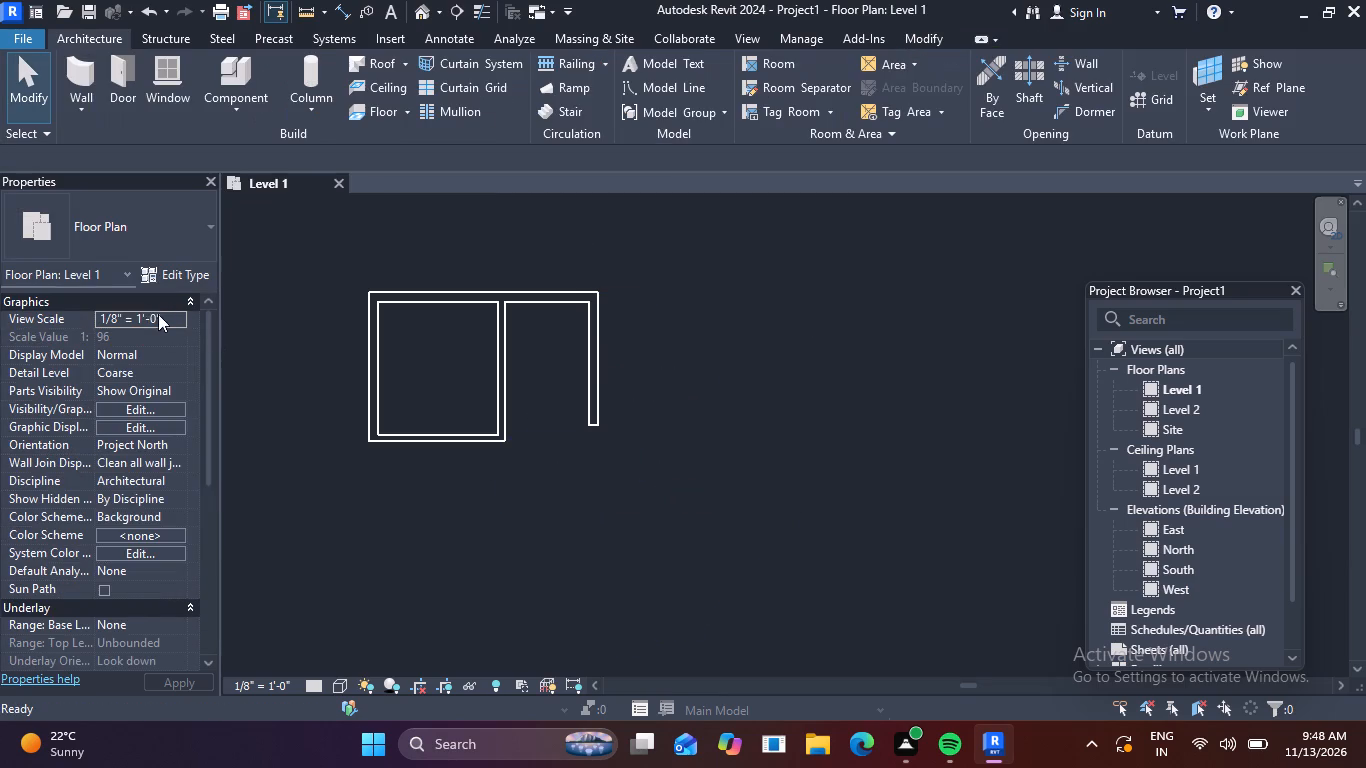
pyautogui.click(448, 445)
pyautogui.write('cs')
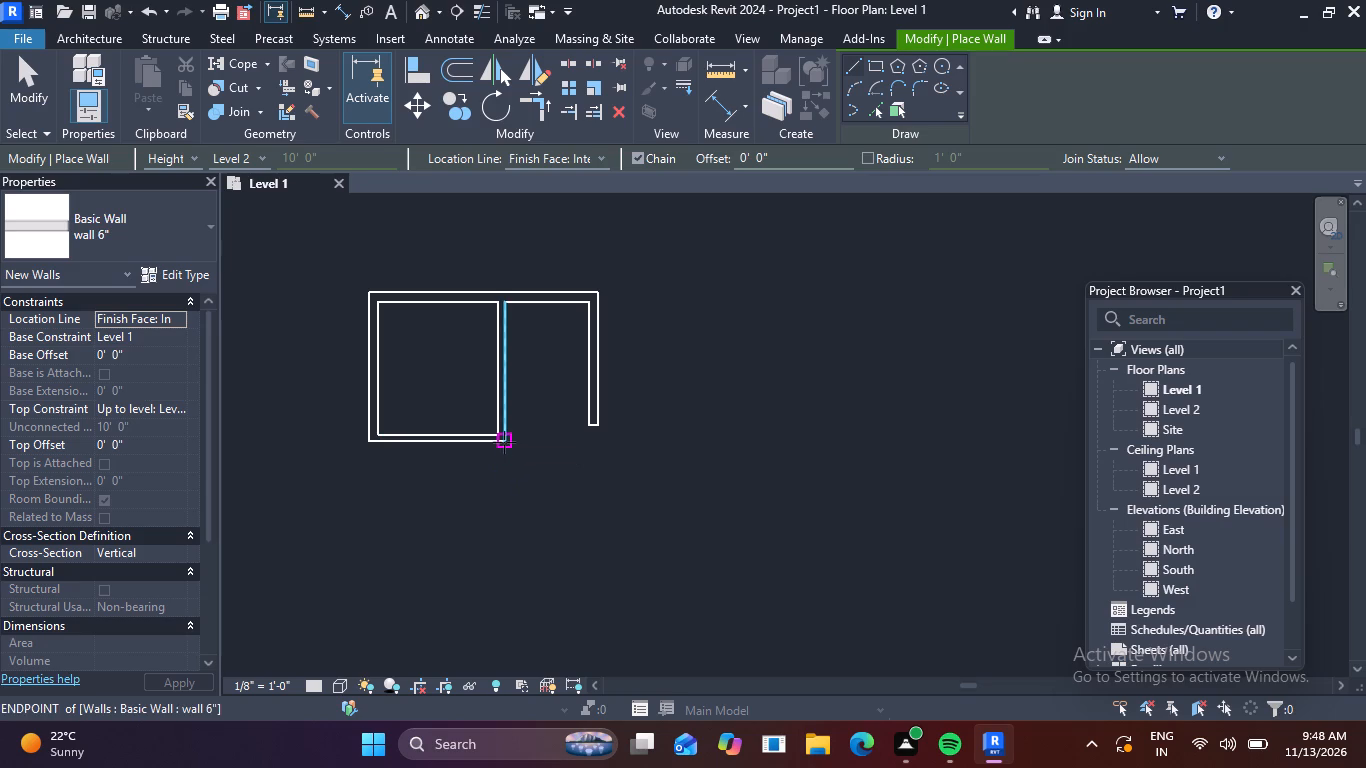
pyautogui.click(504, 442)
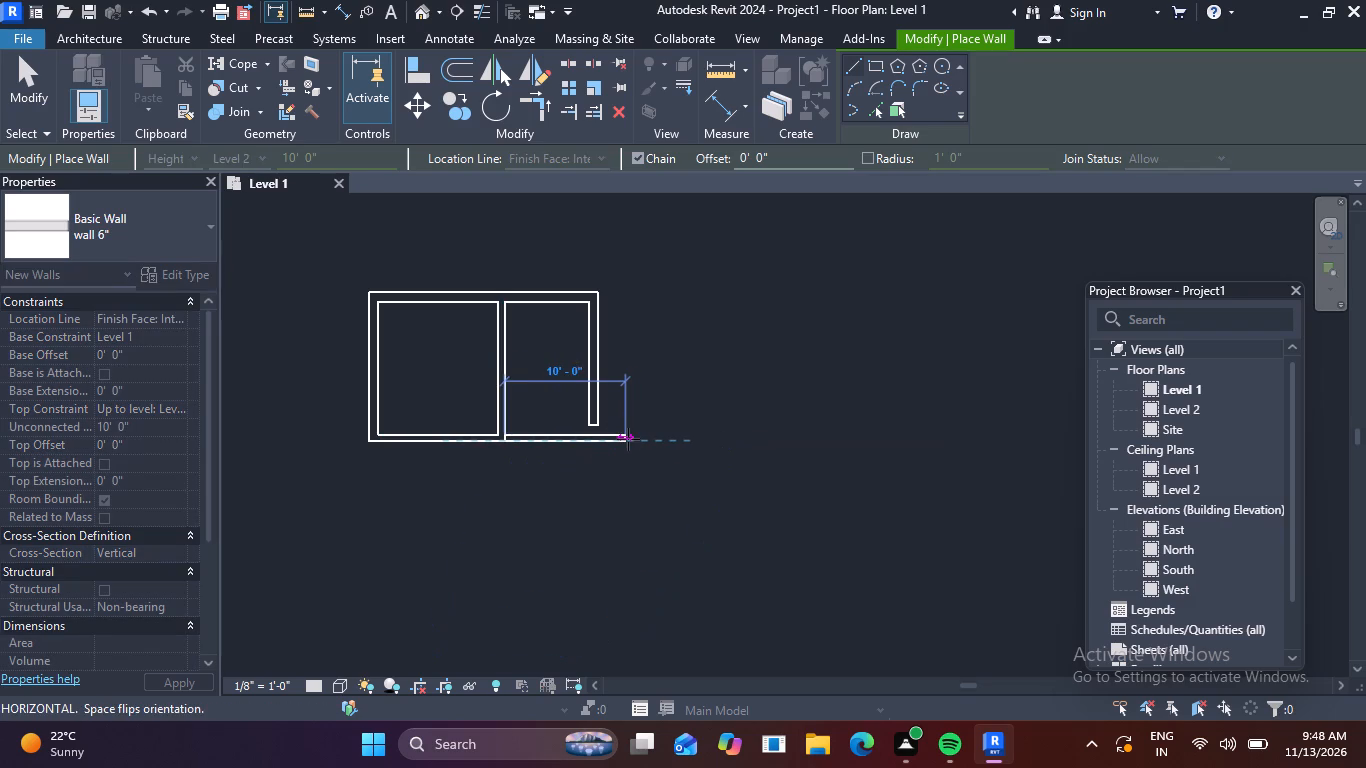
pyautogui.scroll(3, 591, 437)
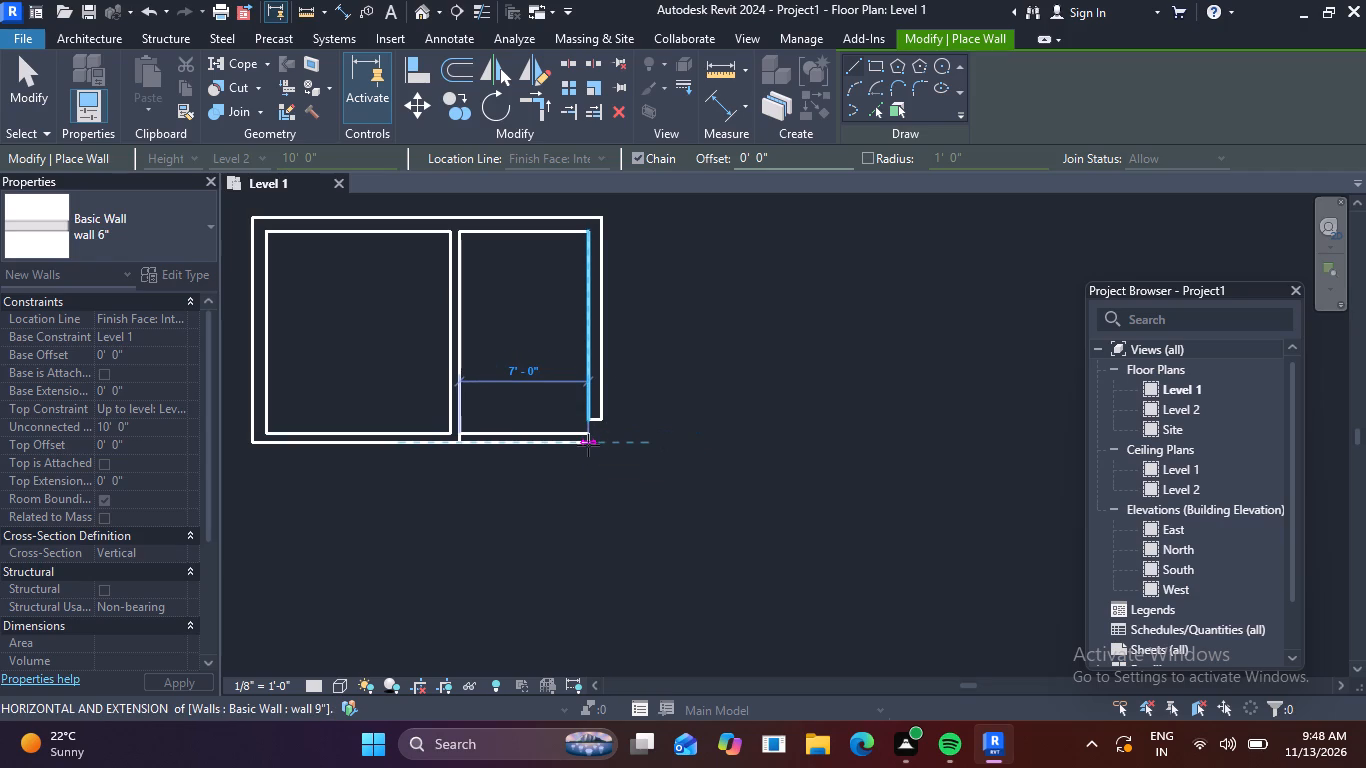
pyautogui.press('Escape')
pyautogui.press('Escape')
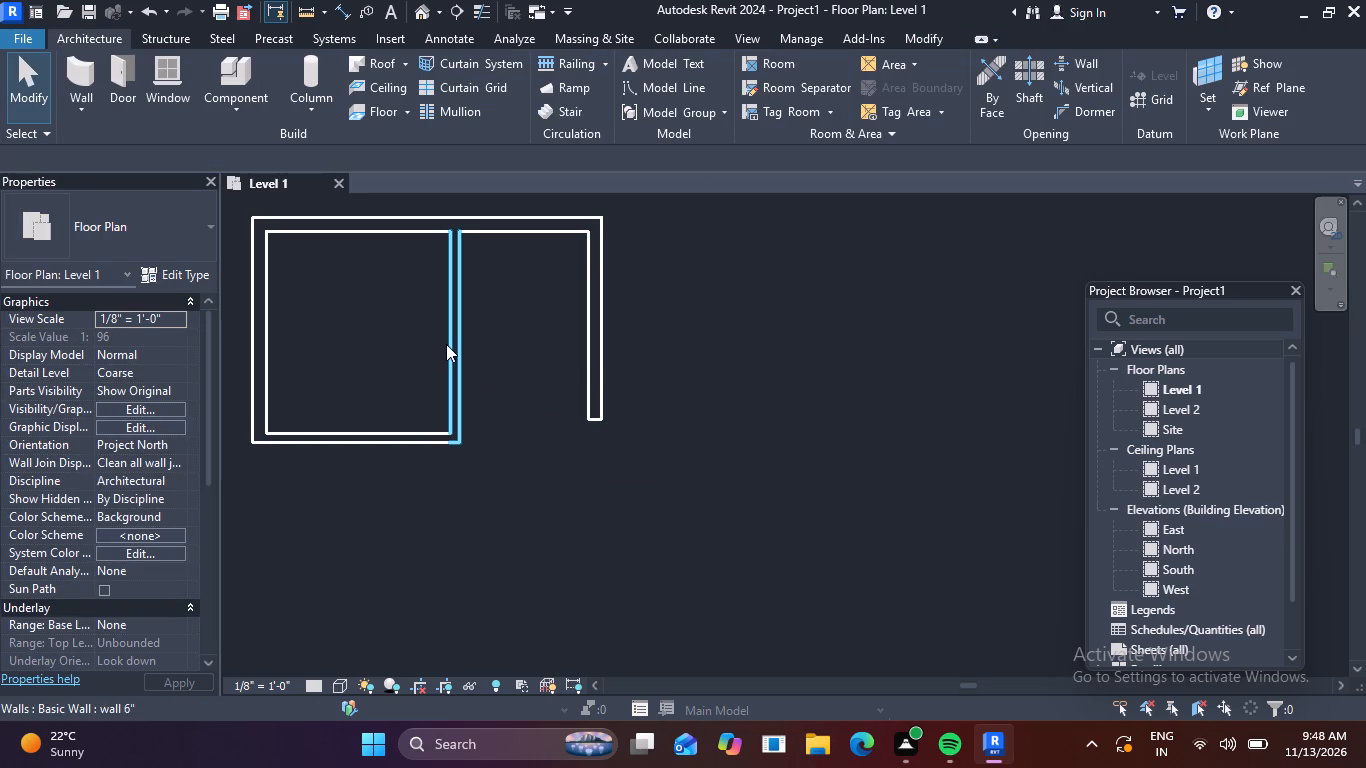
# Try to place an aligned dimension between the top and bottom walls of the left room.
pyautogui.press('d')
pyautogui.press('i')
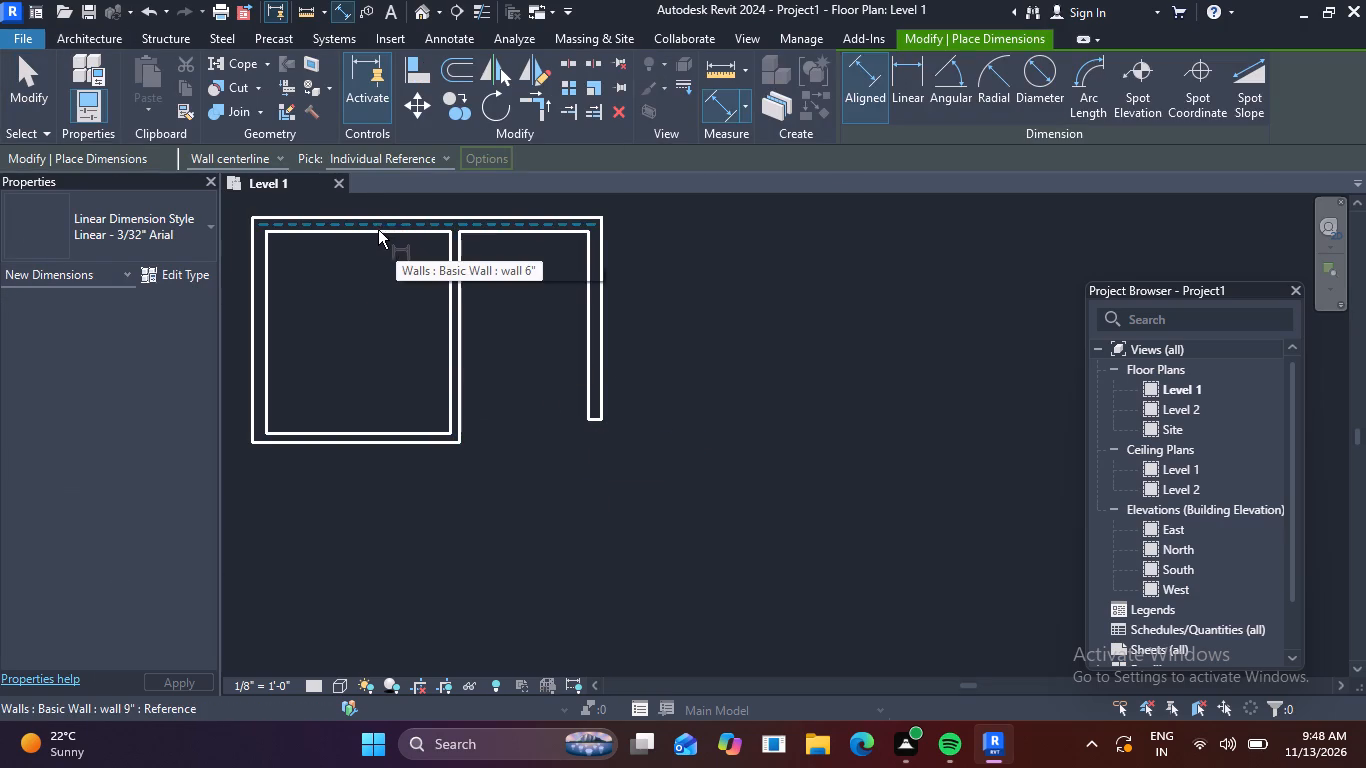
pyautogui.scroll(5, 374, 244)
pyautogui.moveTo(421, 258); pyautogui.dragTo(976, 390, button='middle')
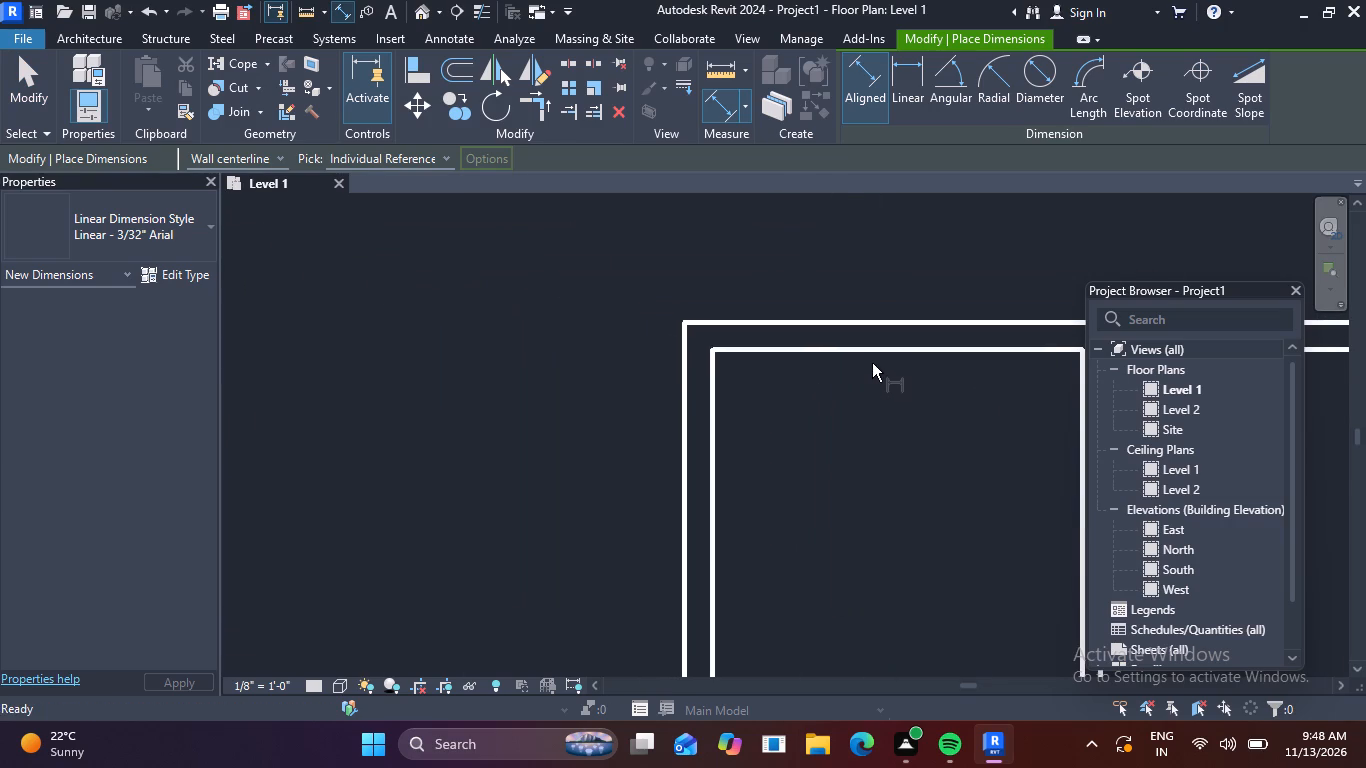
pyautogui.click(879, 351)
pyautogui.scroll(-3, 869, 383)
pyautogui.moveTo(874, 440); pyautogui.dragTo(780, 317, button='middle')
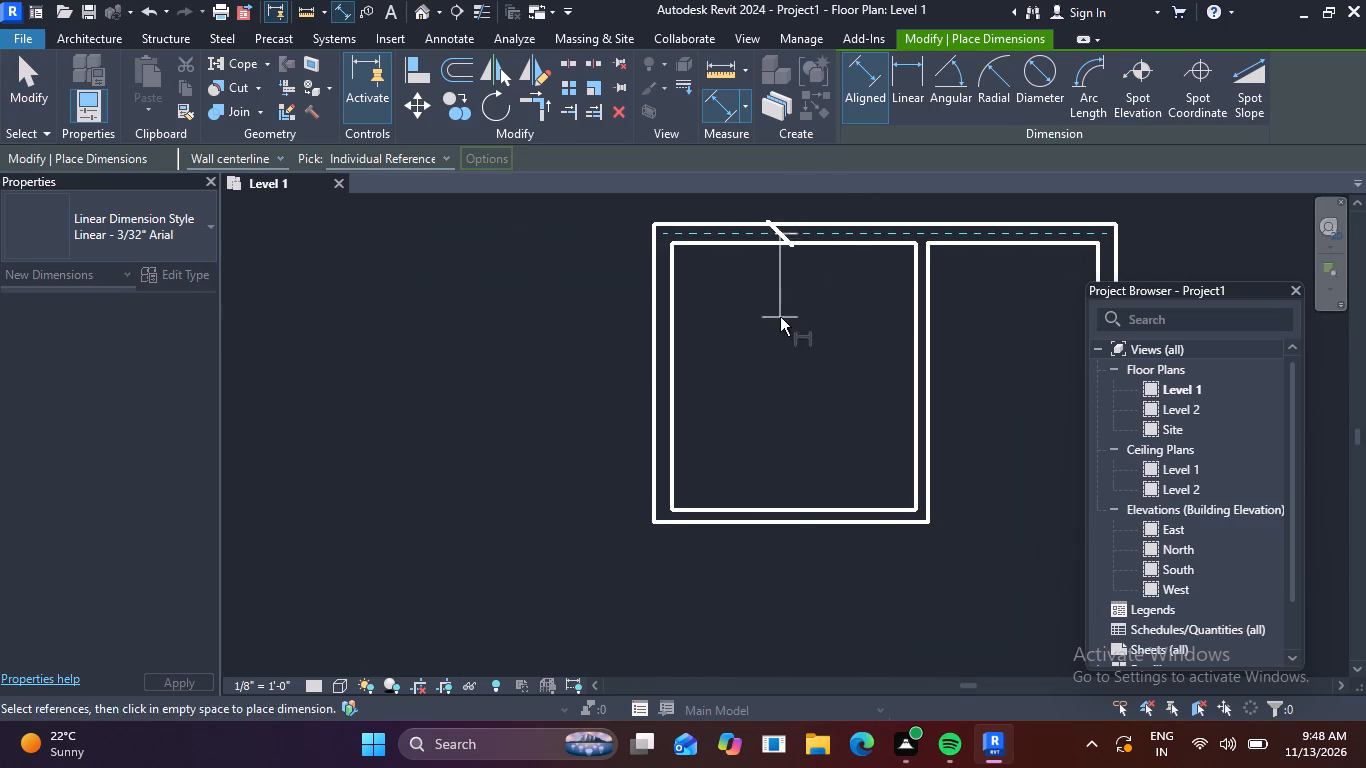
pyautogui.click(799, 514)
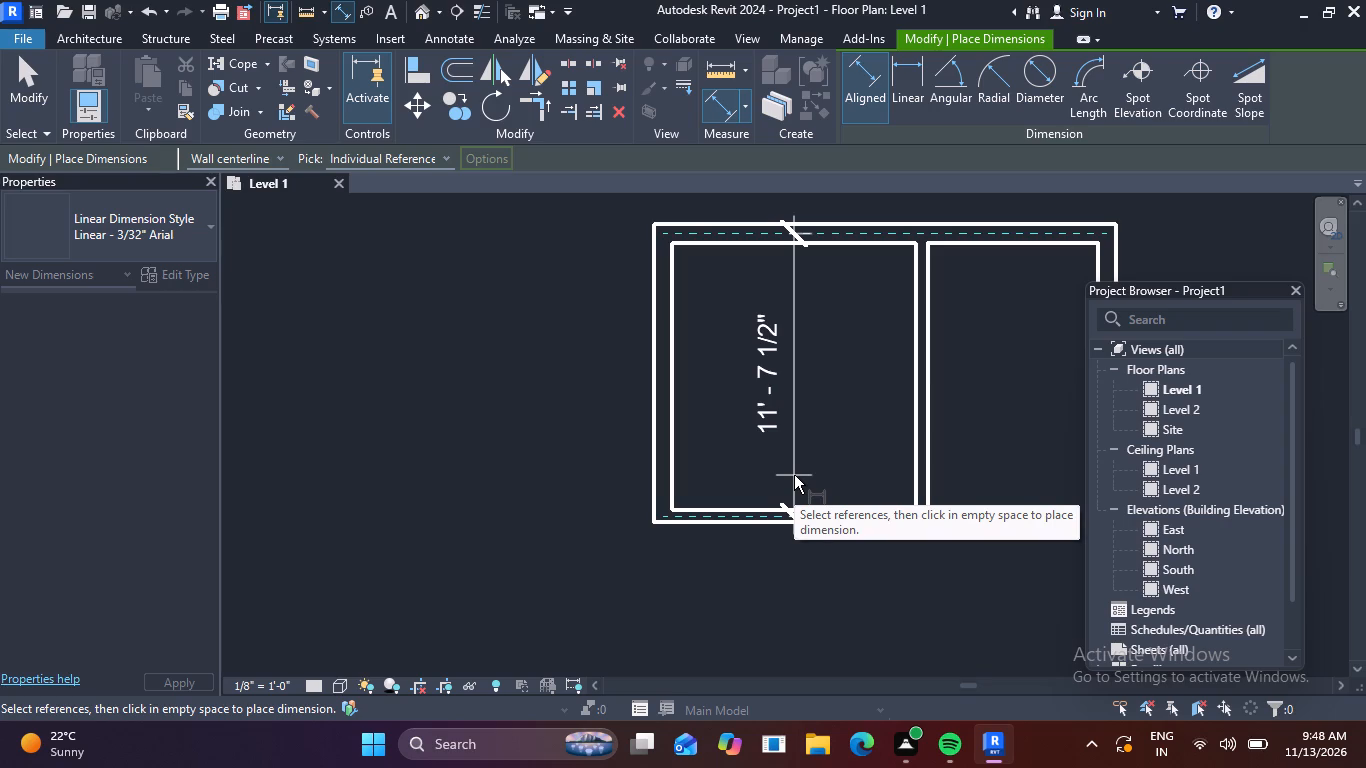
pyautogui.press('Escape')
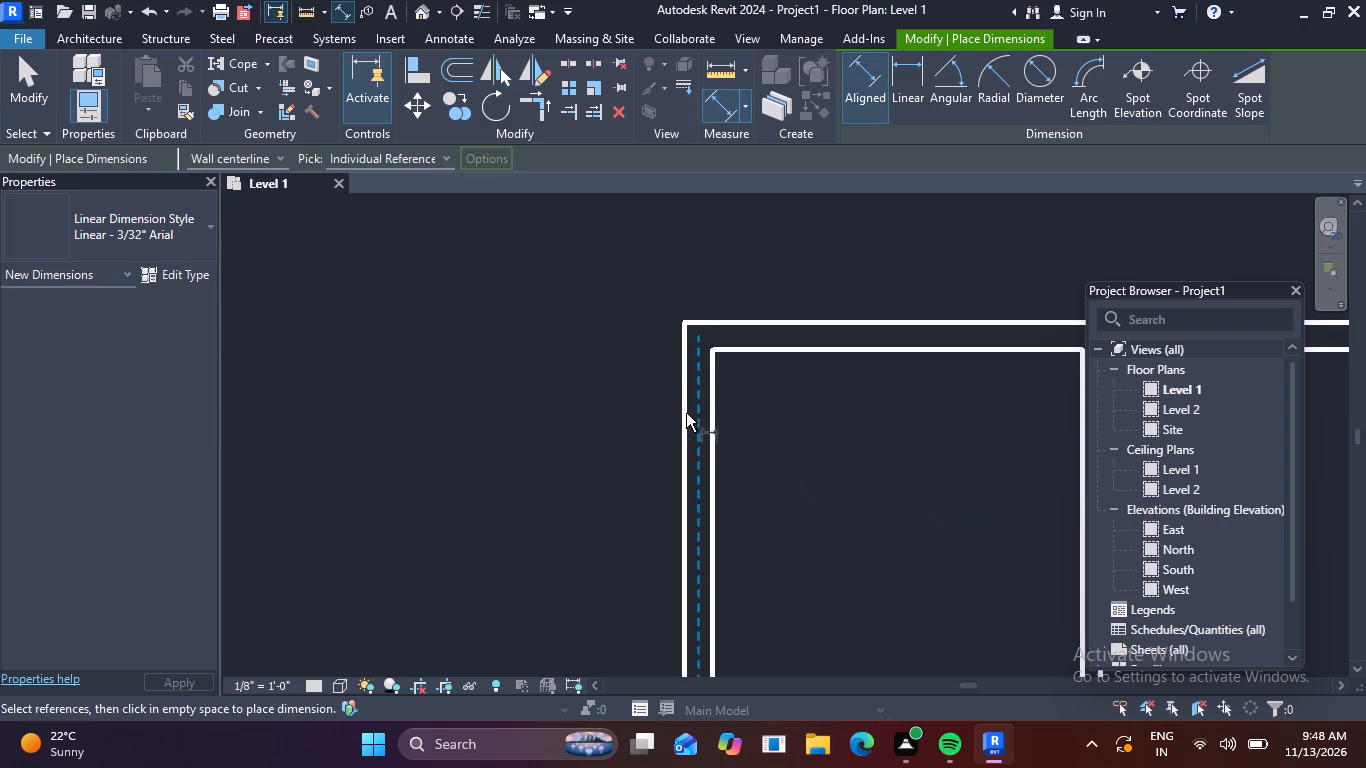
# Check the width between the left room's two vertical walls with a trial aligned dimension, without keeping it.
pyautogui.scroll(11, 710, 424)
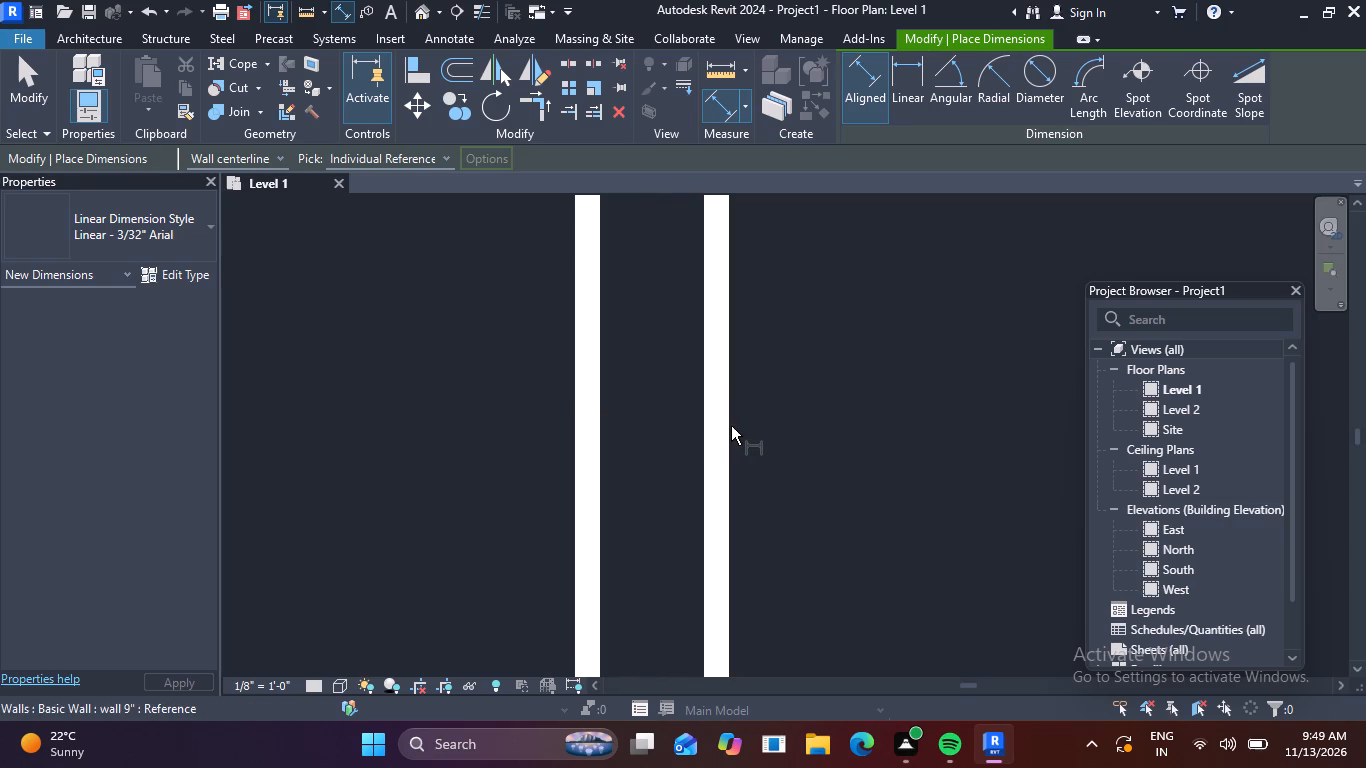
pyautogui.click(725, 422)
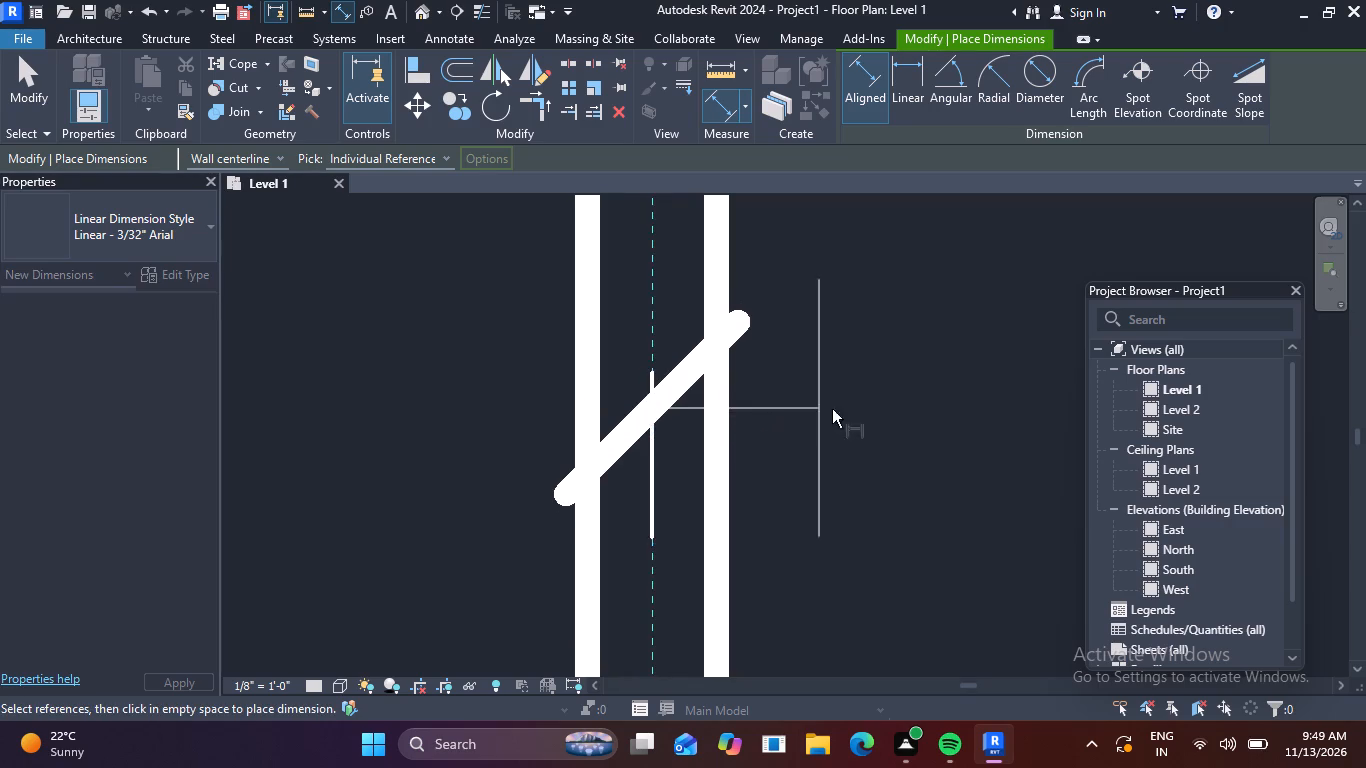
pyautogui.scroll(-10, 860, 409)
pyautogui.moveTo(320, 306); pyautogui.dragTo(311, 300, button='middle')
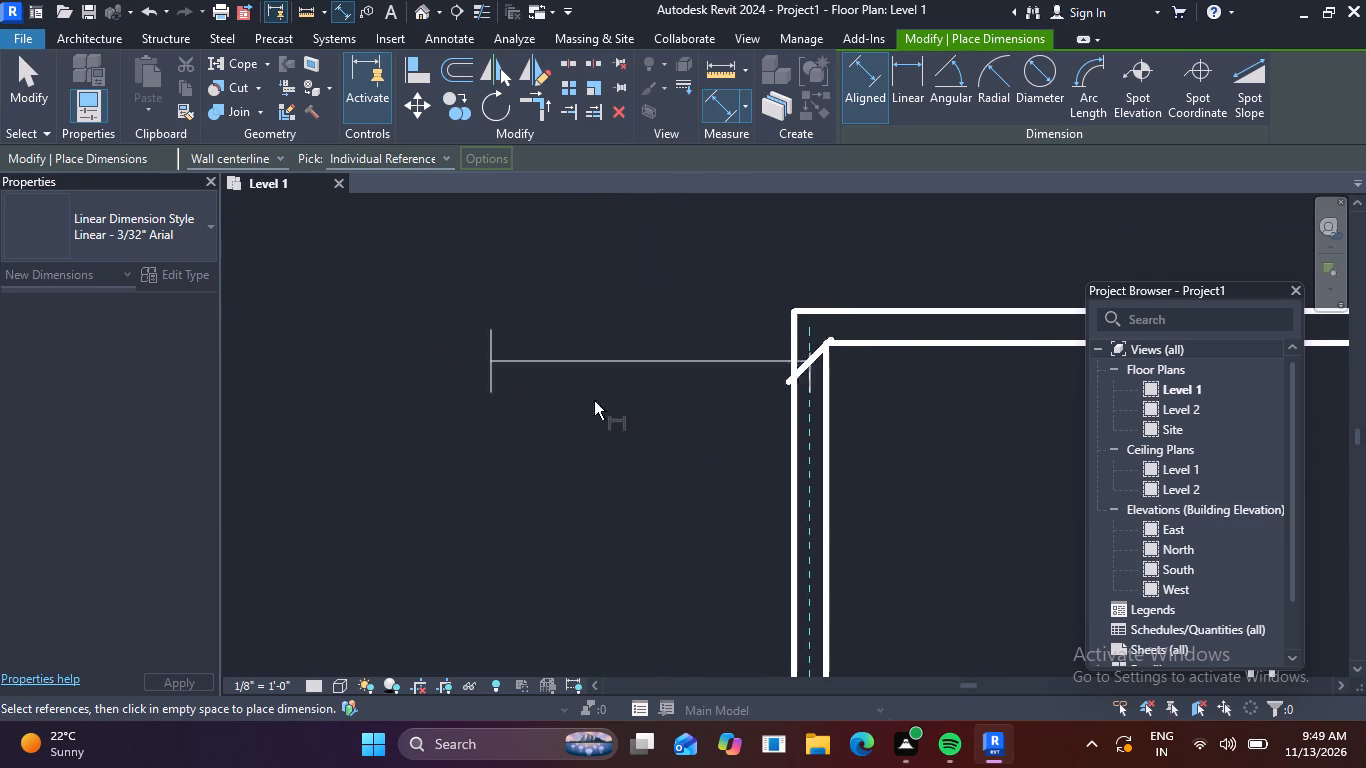
pyautogui.scroll(-1, 973, 531)
pyautogui.moveTo(896, 517); pyautogui.dragTo(387, 352, button='middle')
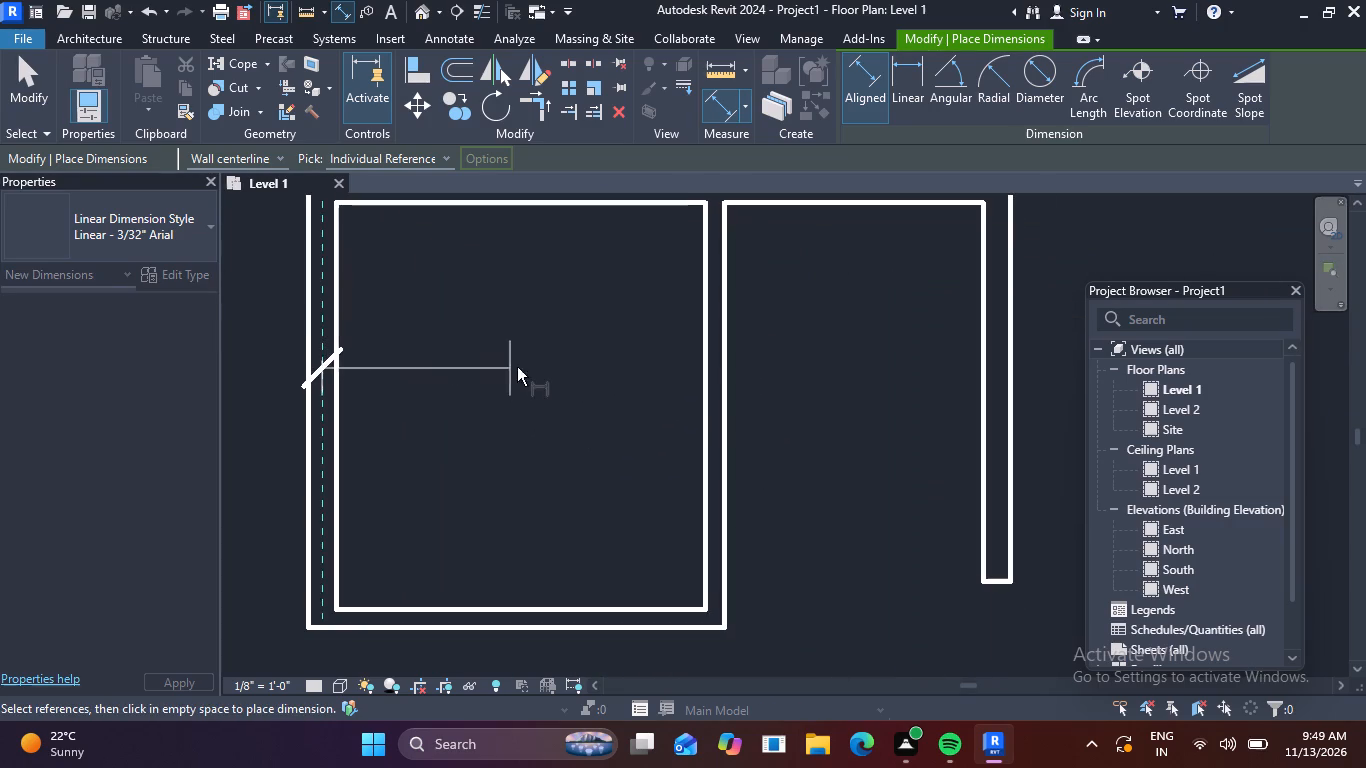
pyautogui.click(719, 390)
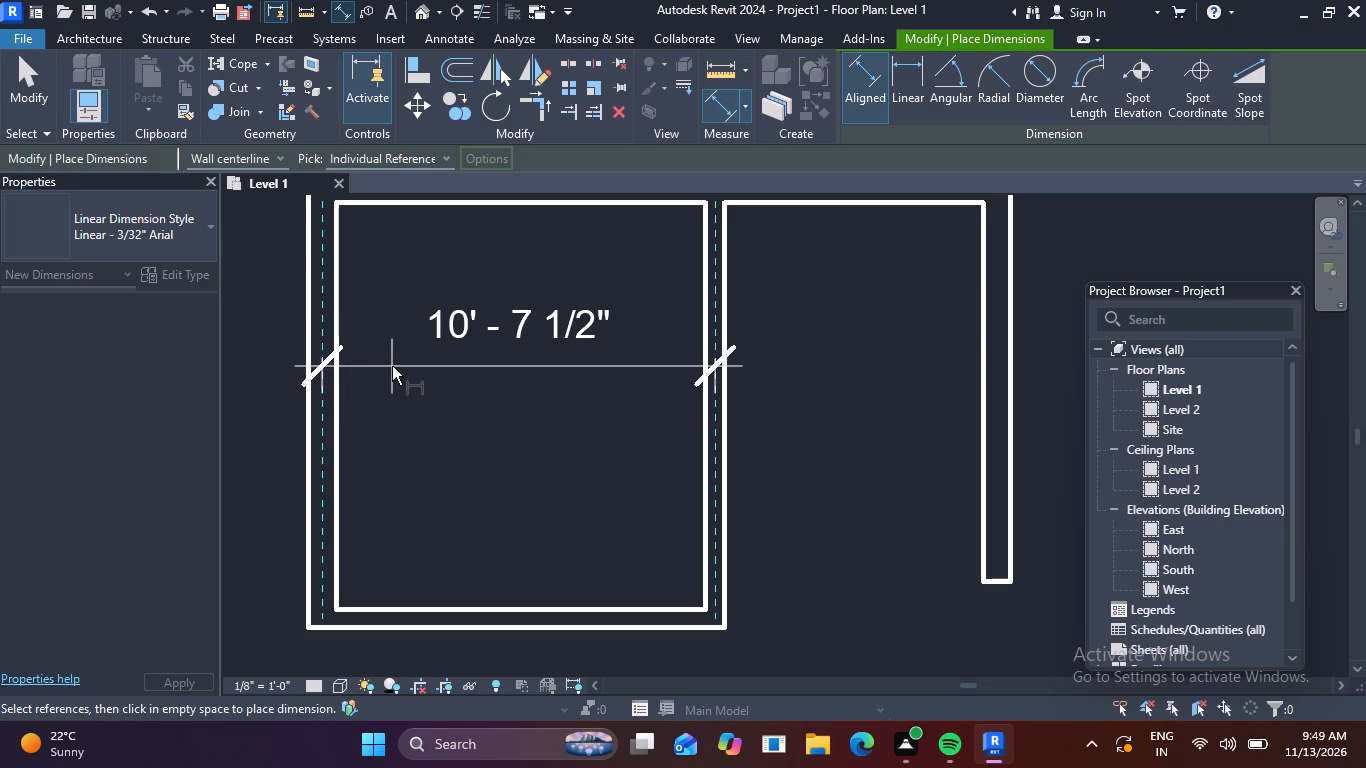
pyautogui.press('Escape')
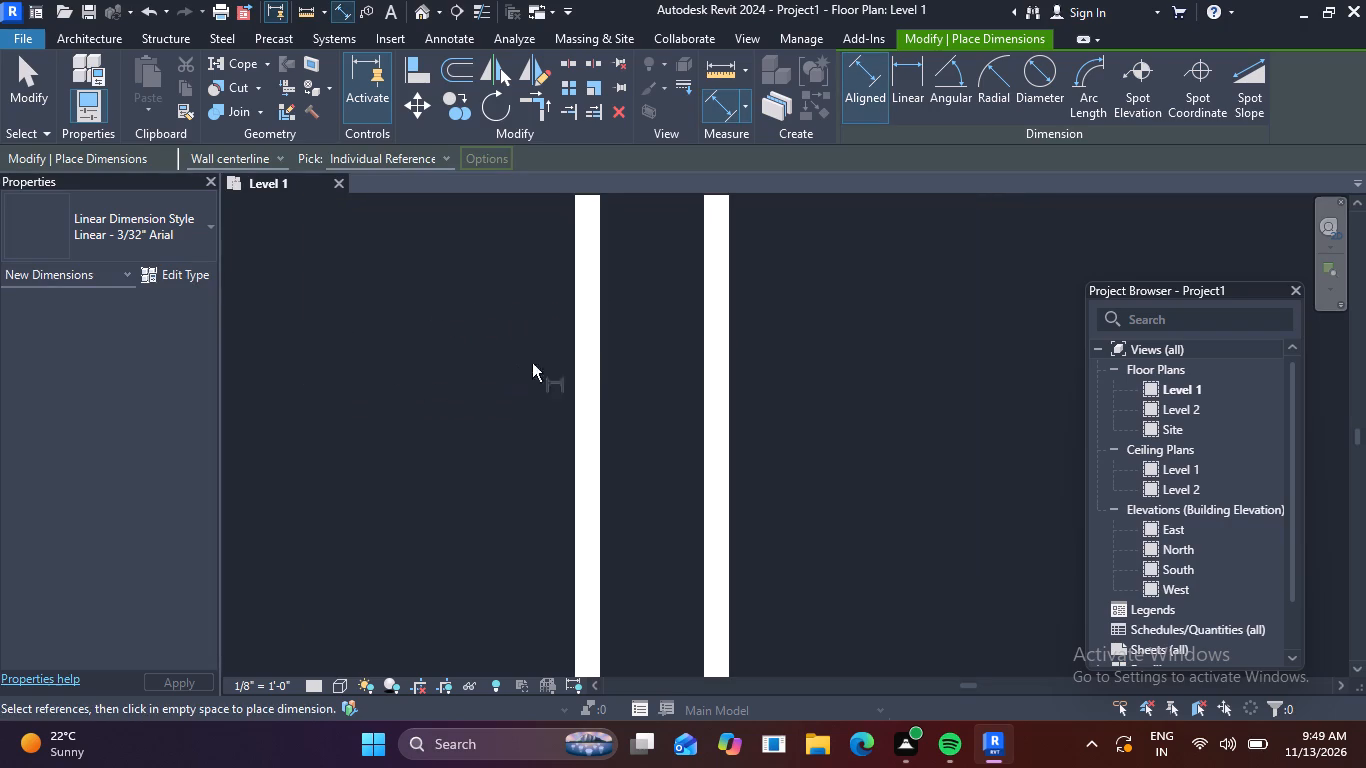
pyautogui.scroll(-11, 570, 359)
pyautogui.scroll(-4, 684, 414)
pyautogui.moveTo(680, 417); pyautogui.dragTo(541, 303, button='middle')
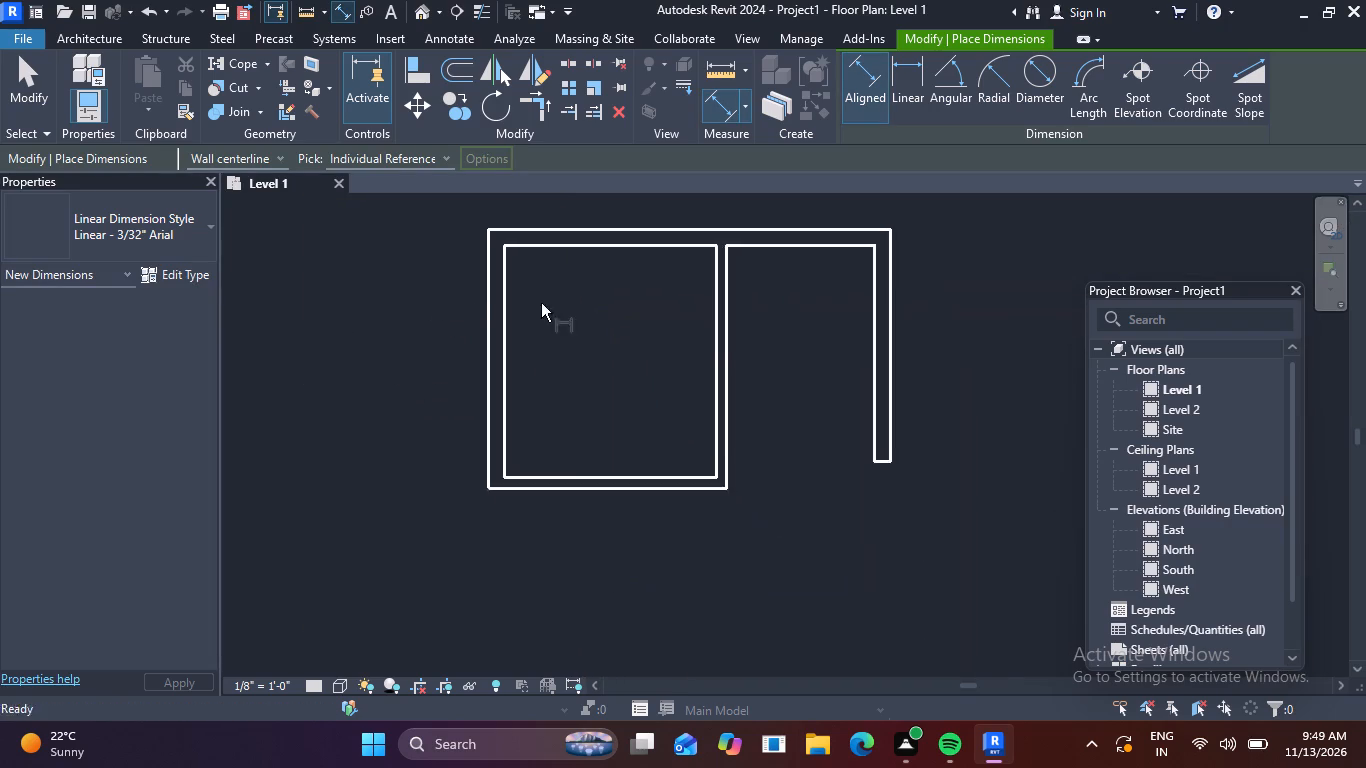
pyautogui.scroll(3, 715, 492)
pyautogui.press('Escape')
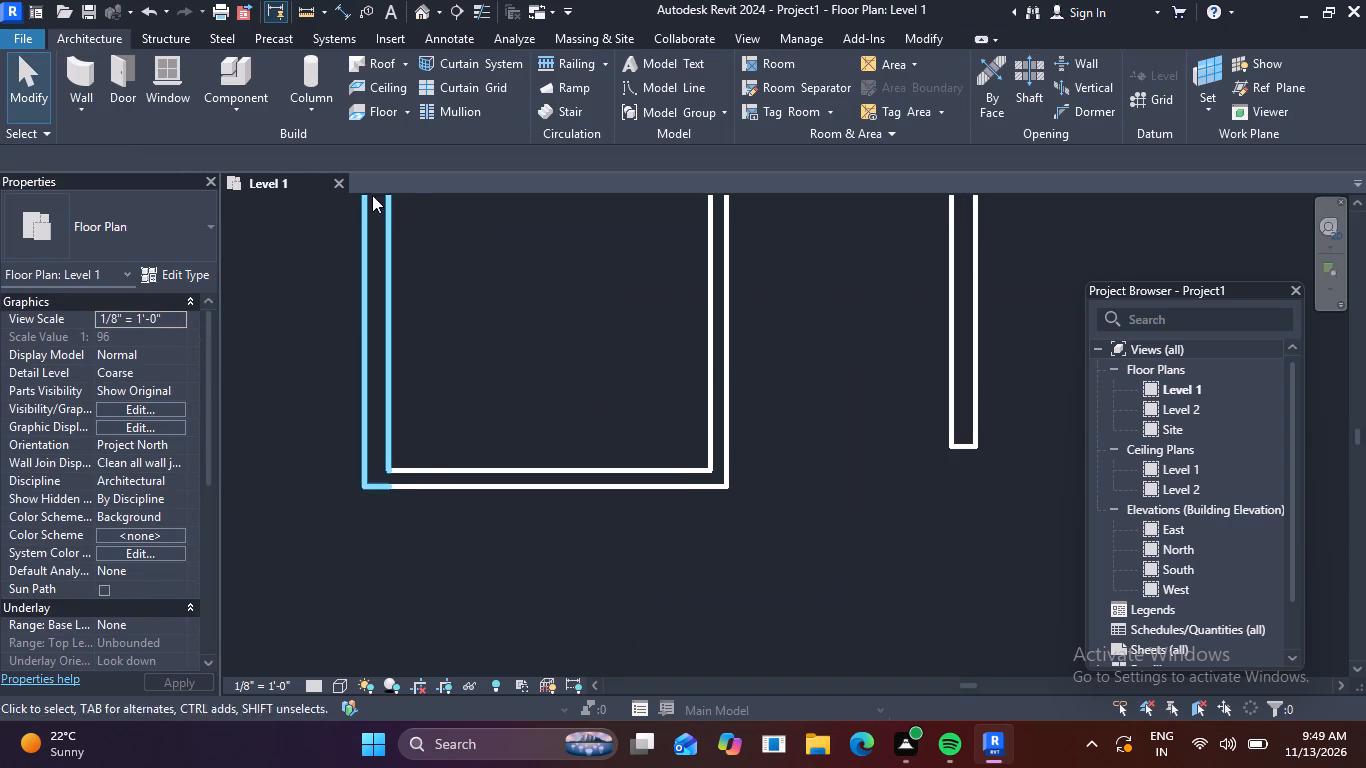
# Inspect the left room's bottom wall and compare its position with the lower end of the outer right wall.
pyautogui.click(585, 484)
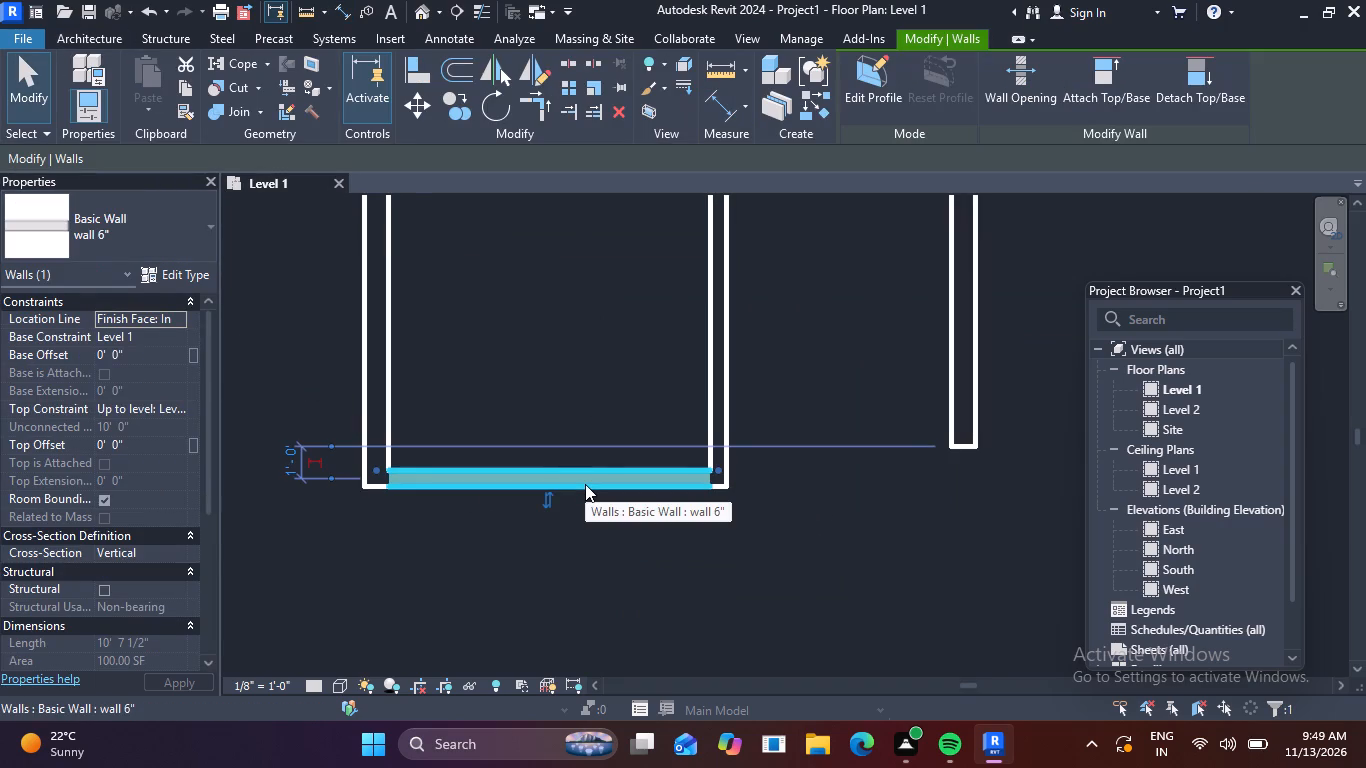
pyautogui.press('Escape')
pyautogui.press('Escape')
pyautogui.scroll(-3, 795, 412)
pyautogui.moveTo(791, 419); pyautogui.dragTo(775, 445, button='middle')
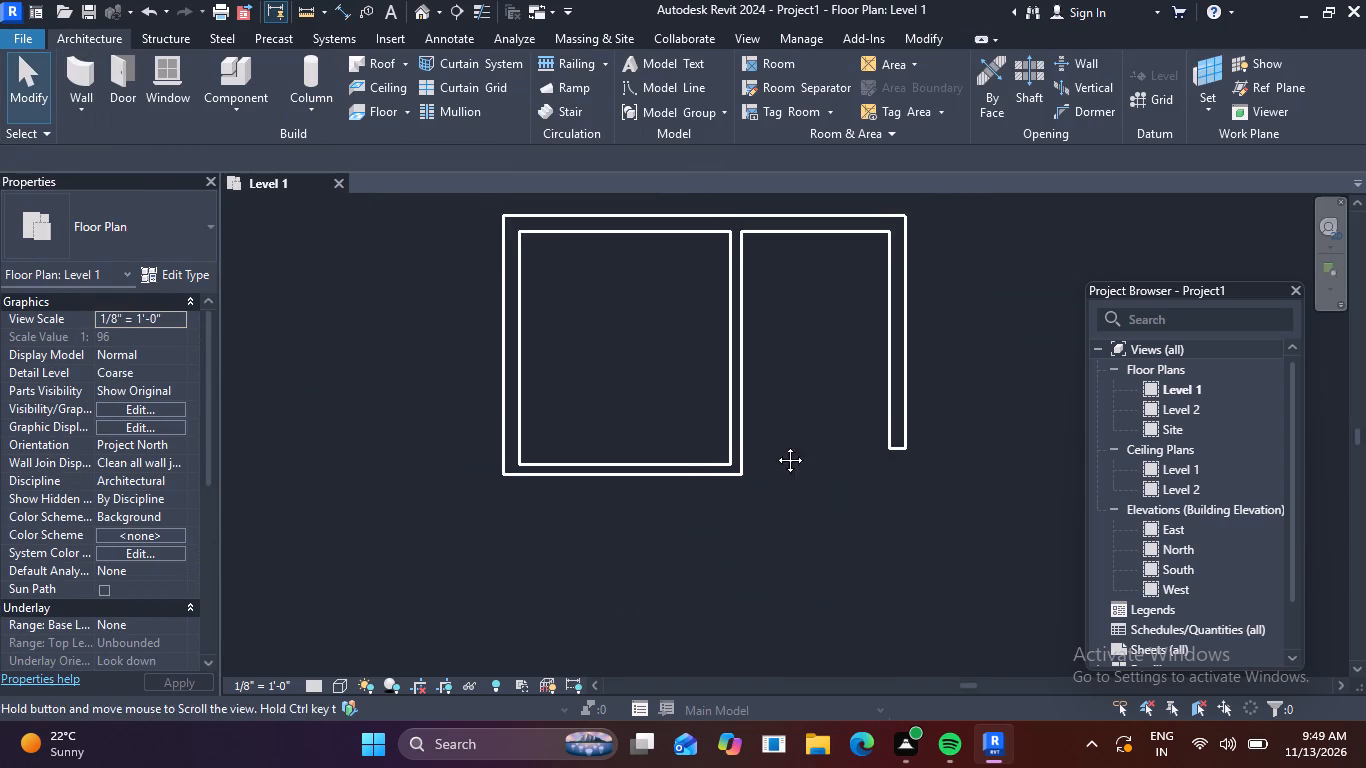
pyautogui.moveTo(775, 445); pyautogui.dragTo(750, 473, button='middle')
pyautogui.press('Escape')
pyautogui.scroll(3, 859, 484)
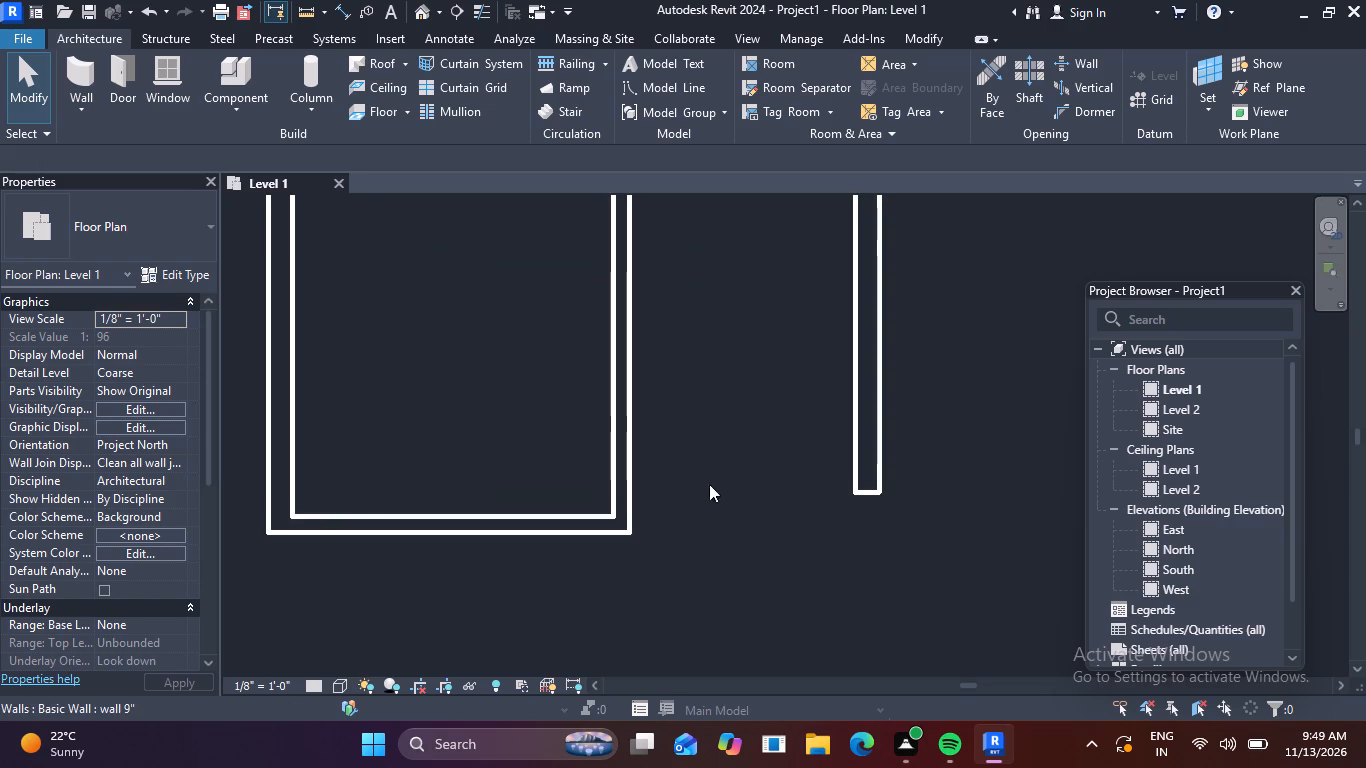
pyautogui.scroll(-3, 770, 384)
pyautogui.moveTo(774, 396); pyautogui.dragTo(738, 448, button='middle')
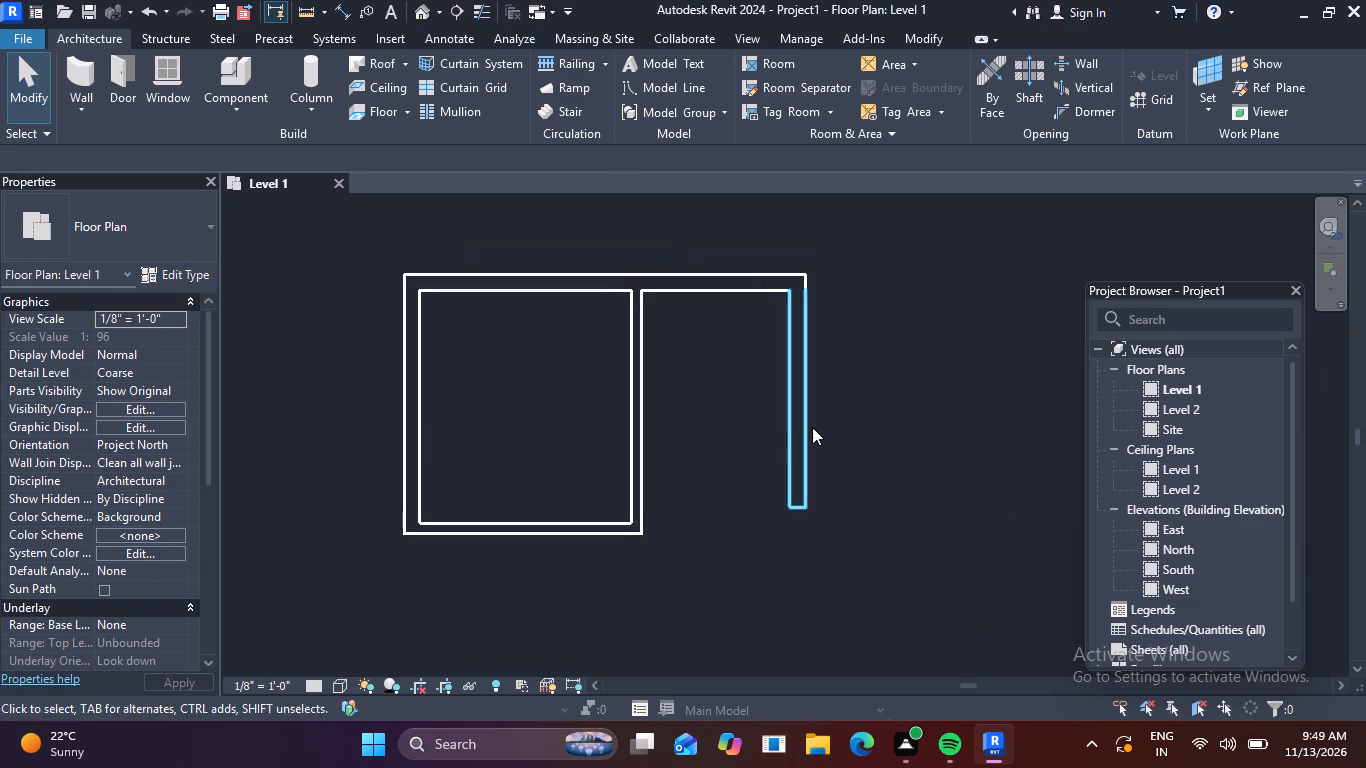
# Delete the outer right vertical wall of the wall 9" type.
pyautogui.press('Escape')
pyautogui.click(801, 427)
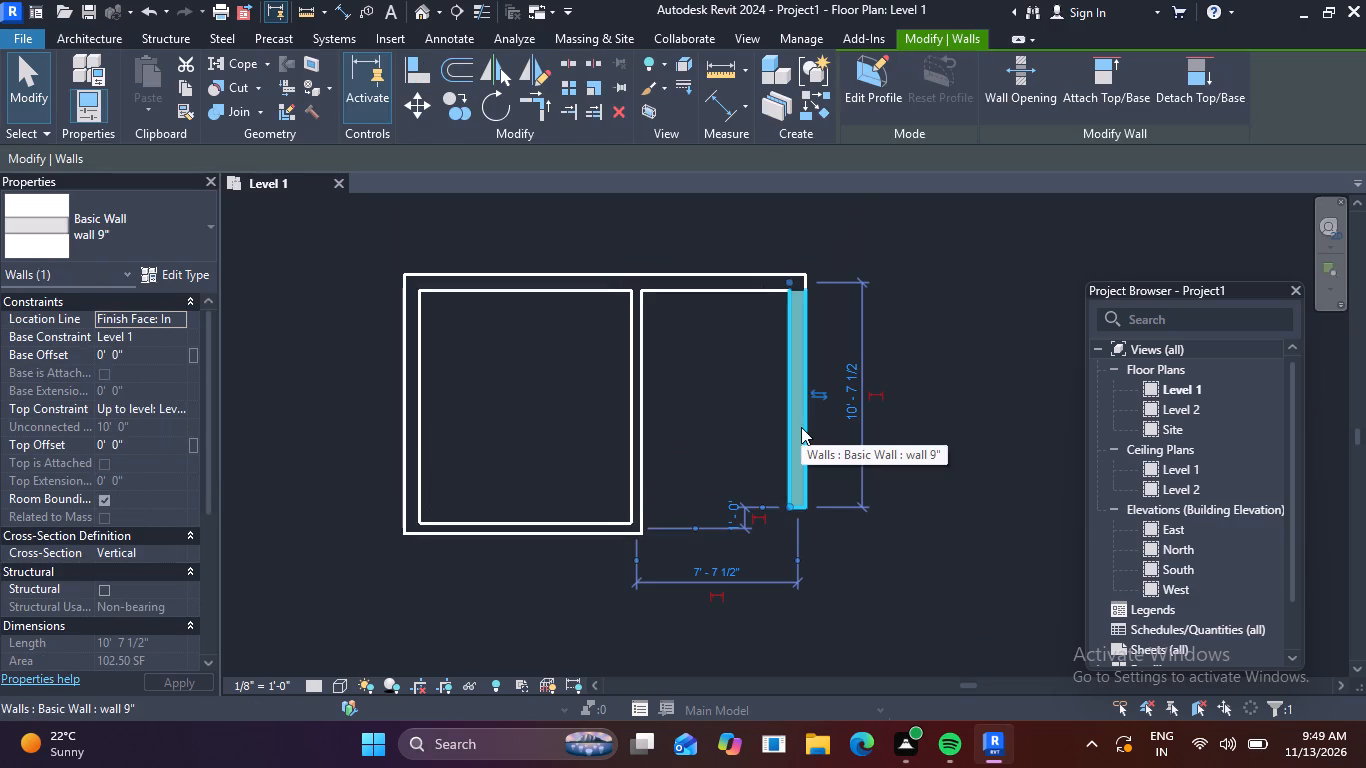
pyautogui.press('Delete')
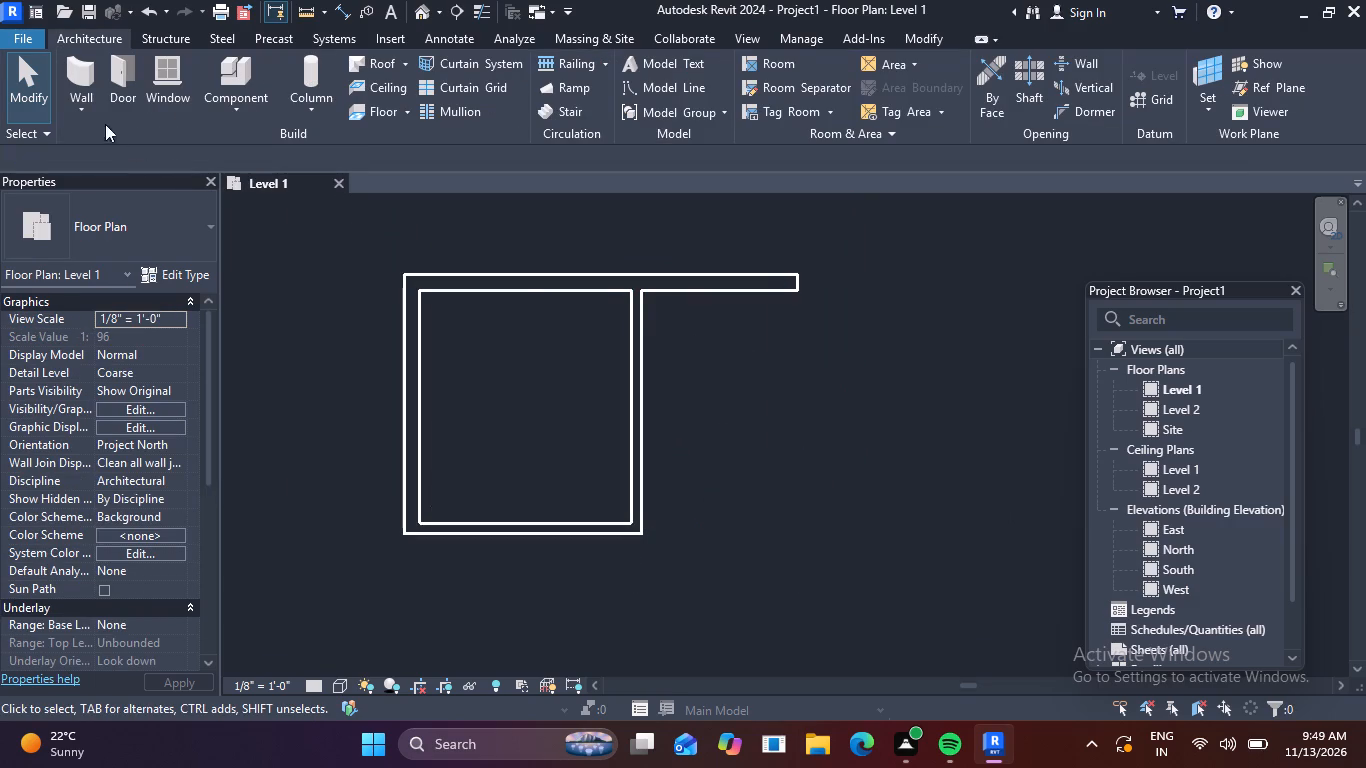
# Draw an 11' wall of the wall 9" type straight down from the top wall's inner right end, thickness on the outer side.
pyautogui.click(684, 280)
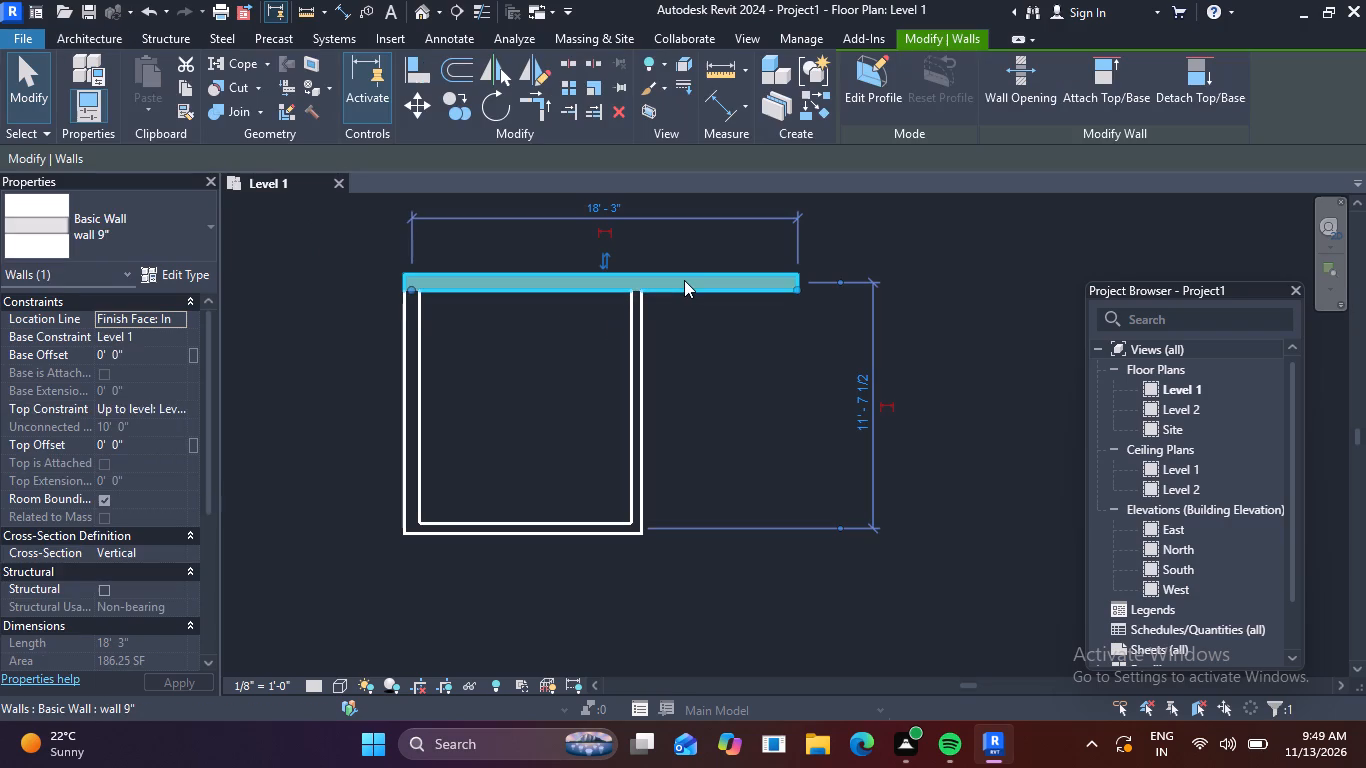
pyautogui.write('sc')
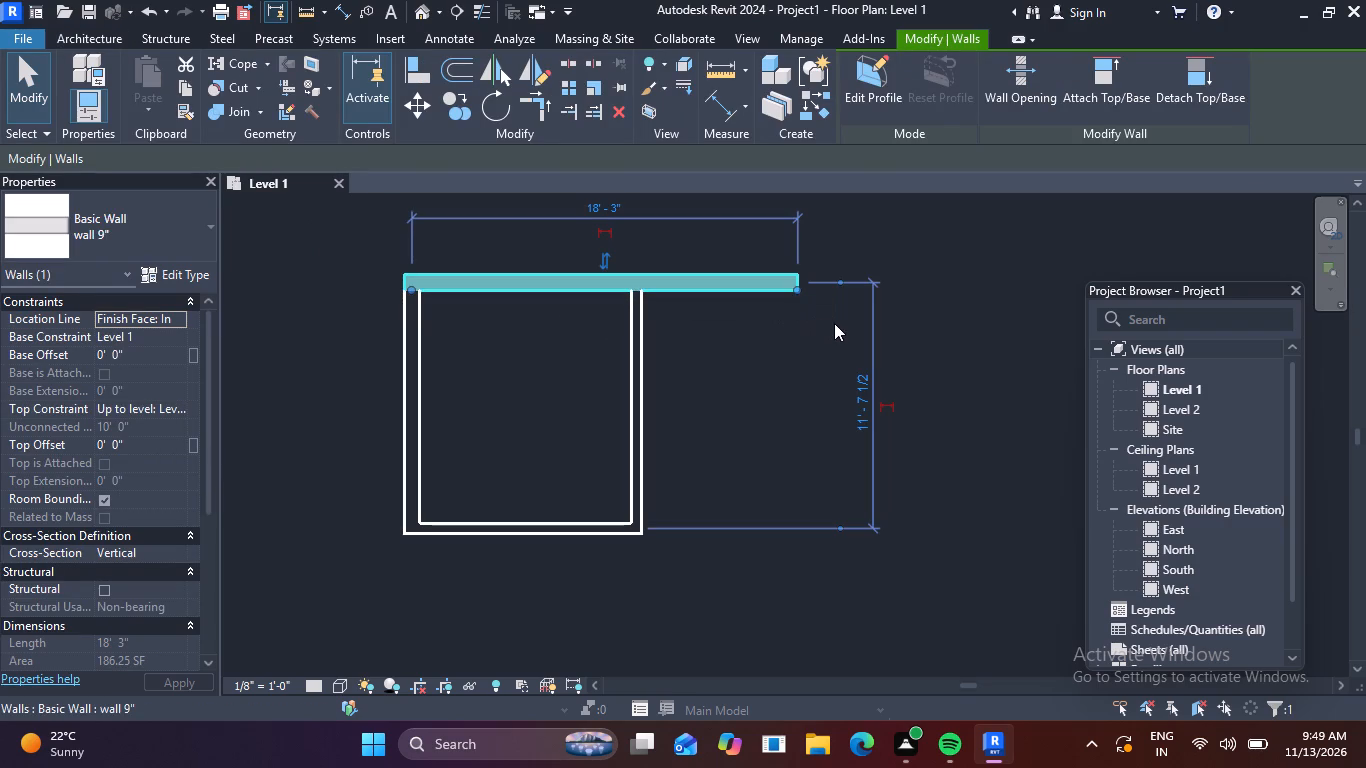
pyautogui.press('Escape')
pyautogui.click(770, 288)
pyautogui.write('cs')
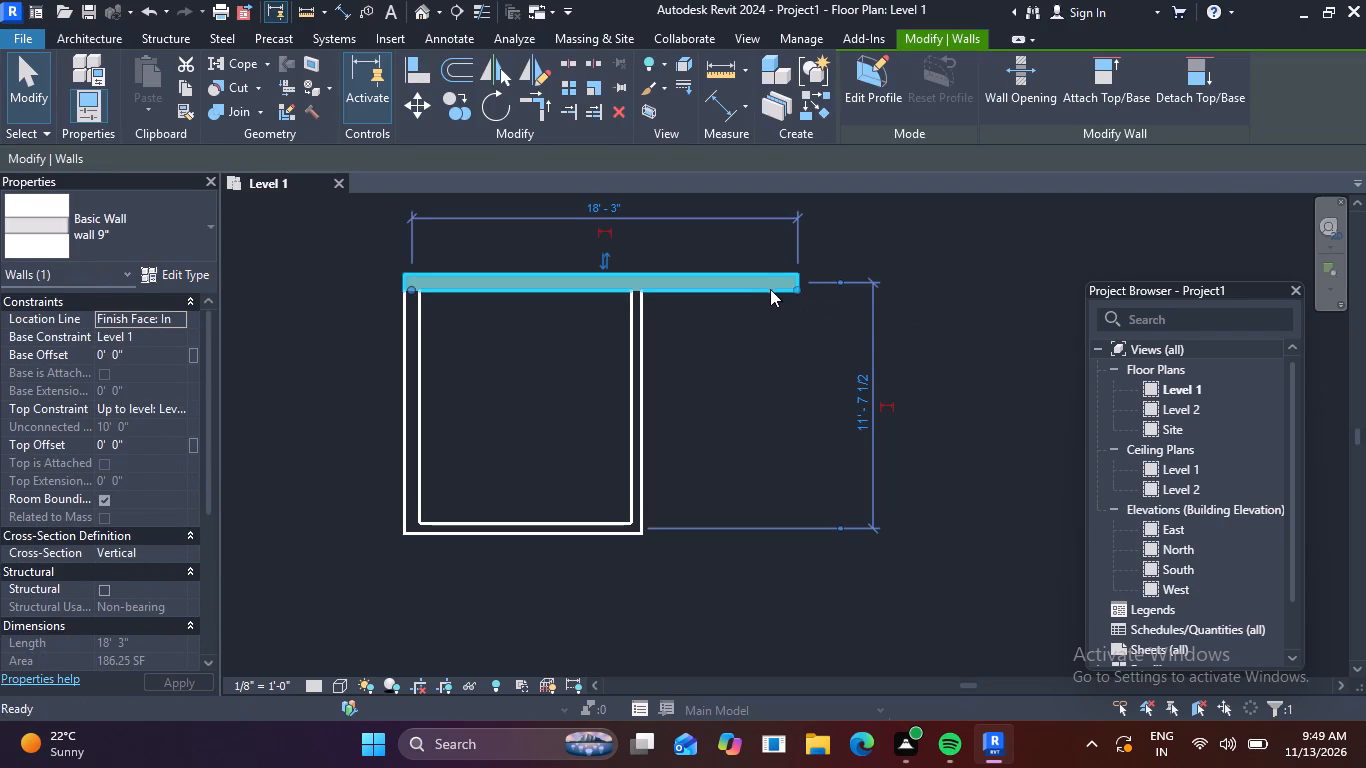
pyautogui.click(797, 292)
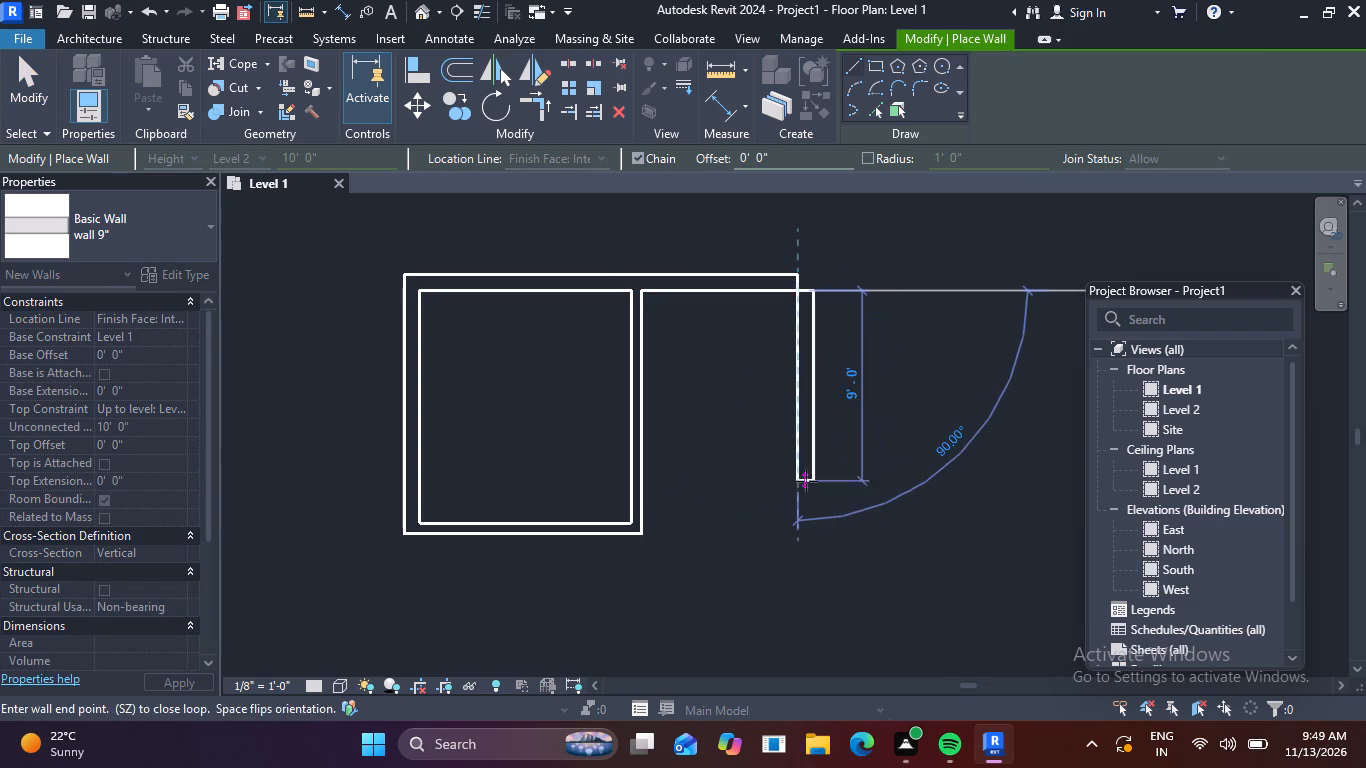
pyautogui.write("11'")
pyautogui.press('Return')
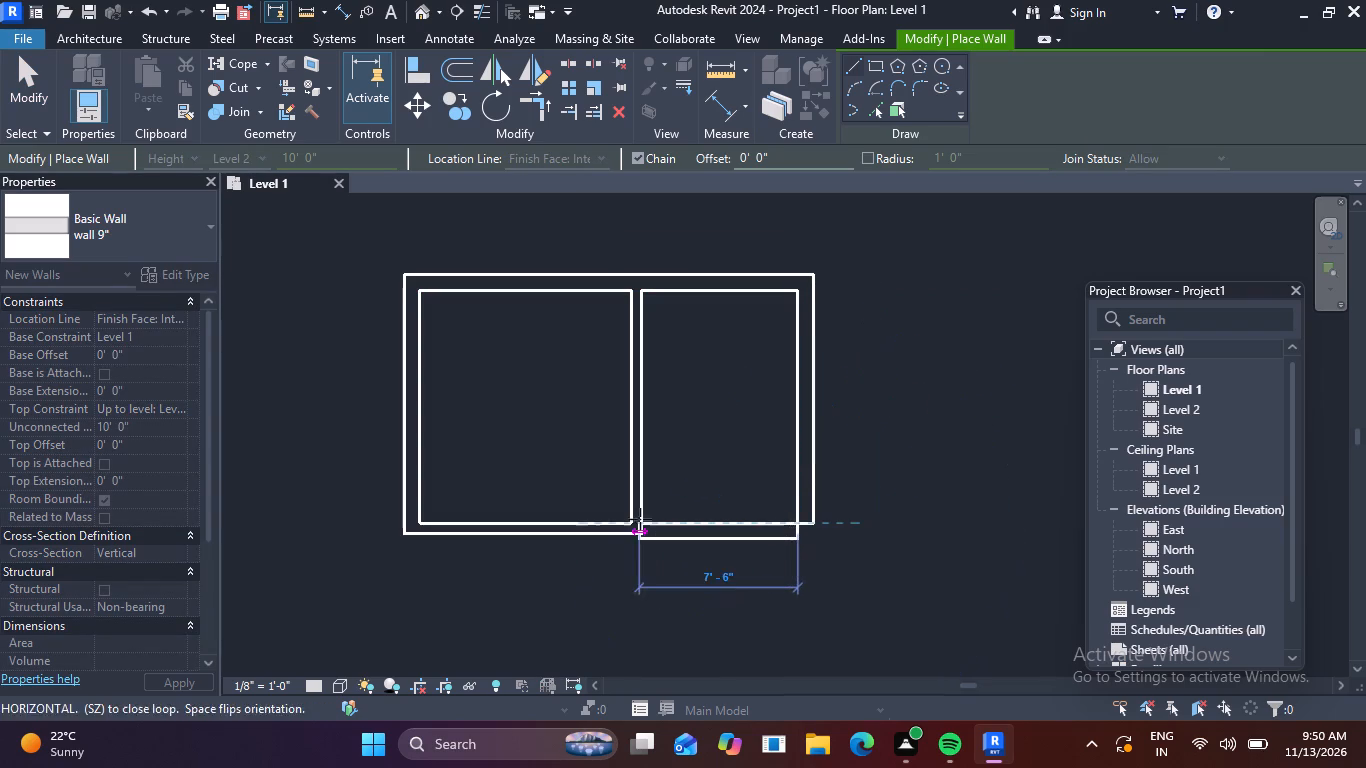
pyautogui.press('Escape')
pyautogui.press('Escape')
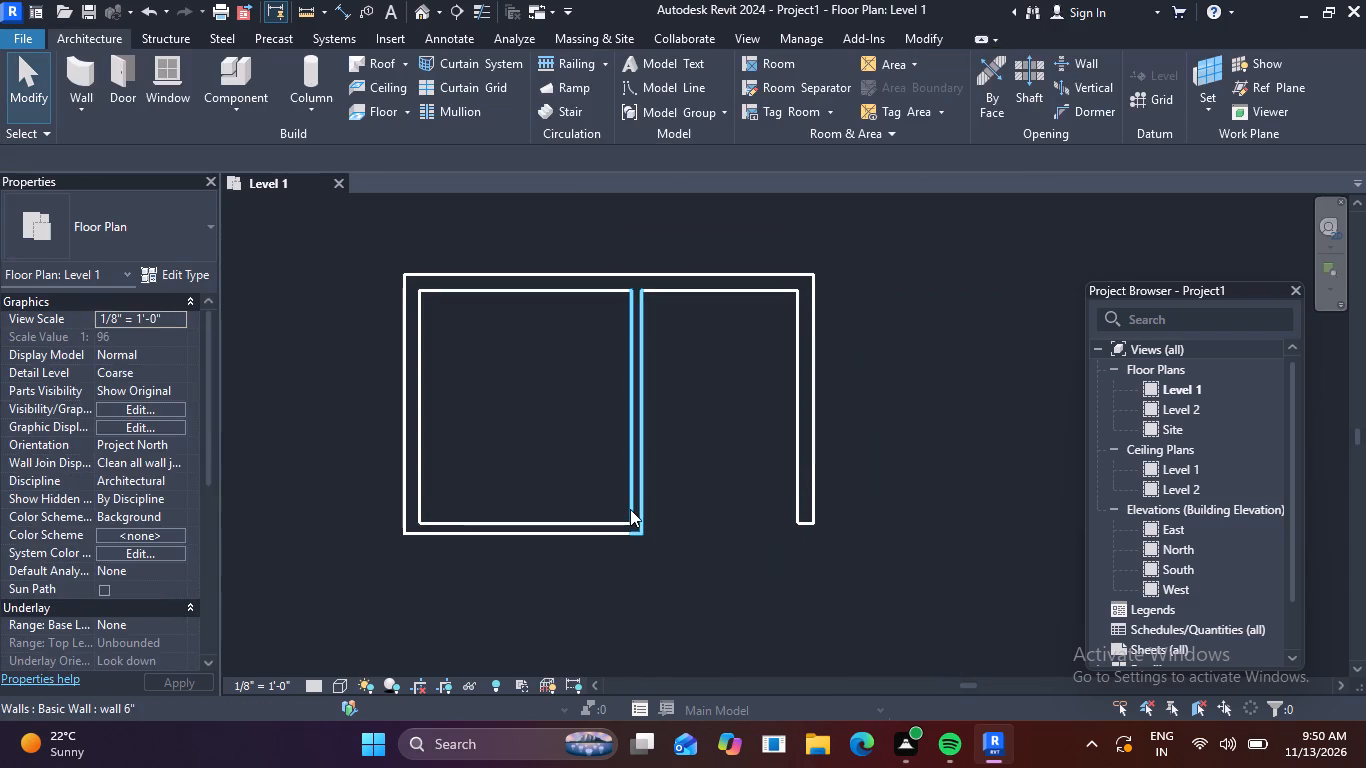
# Close the right room's bottom with a wall 6" type wall from the right wall's inner lower end to the middle wall.
pyautogui.click(630, 509)
pyautogui.press('c')
pyautogui.press('s')
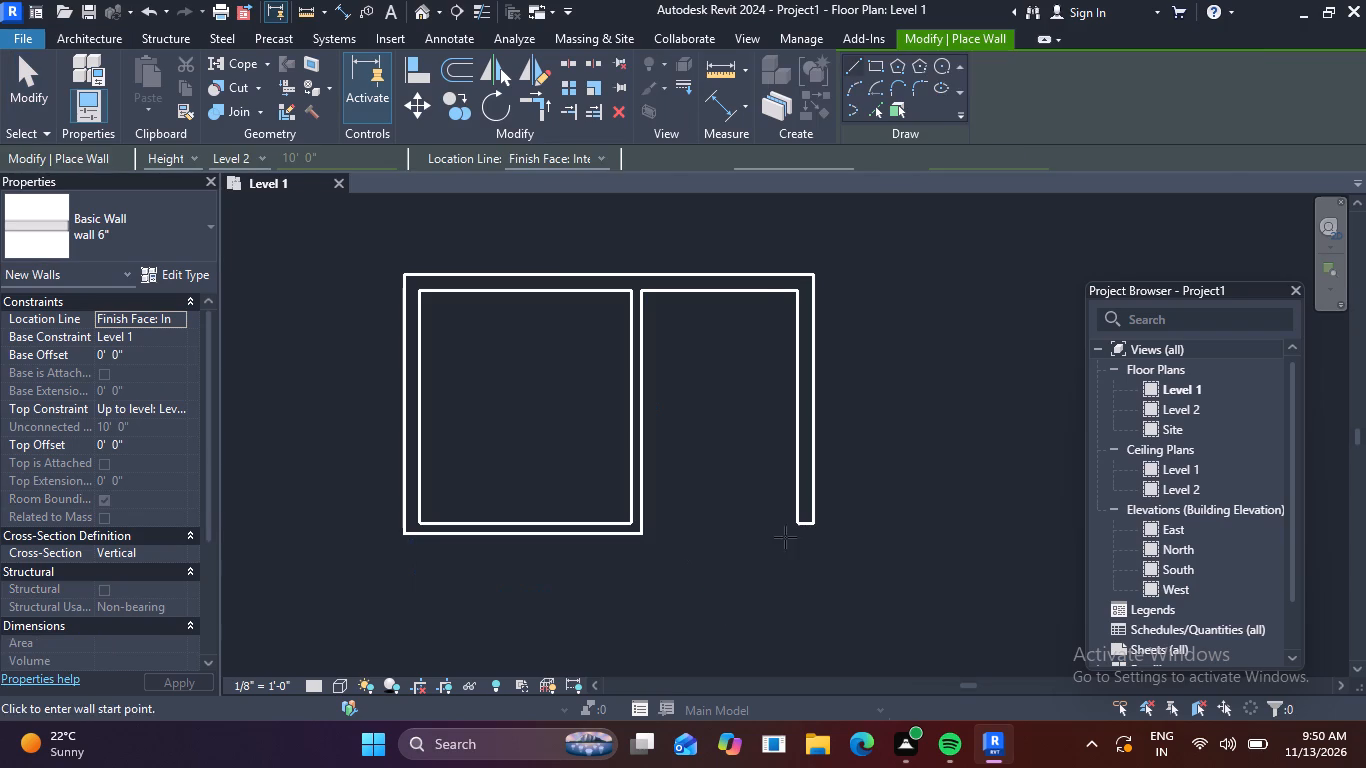
pyautogui.click(800, 522)
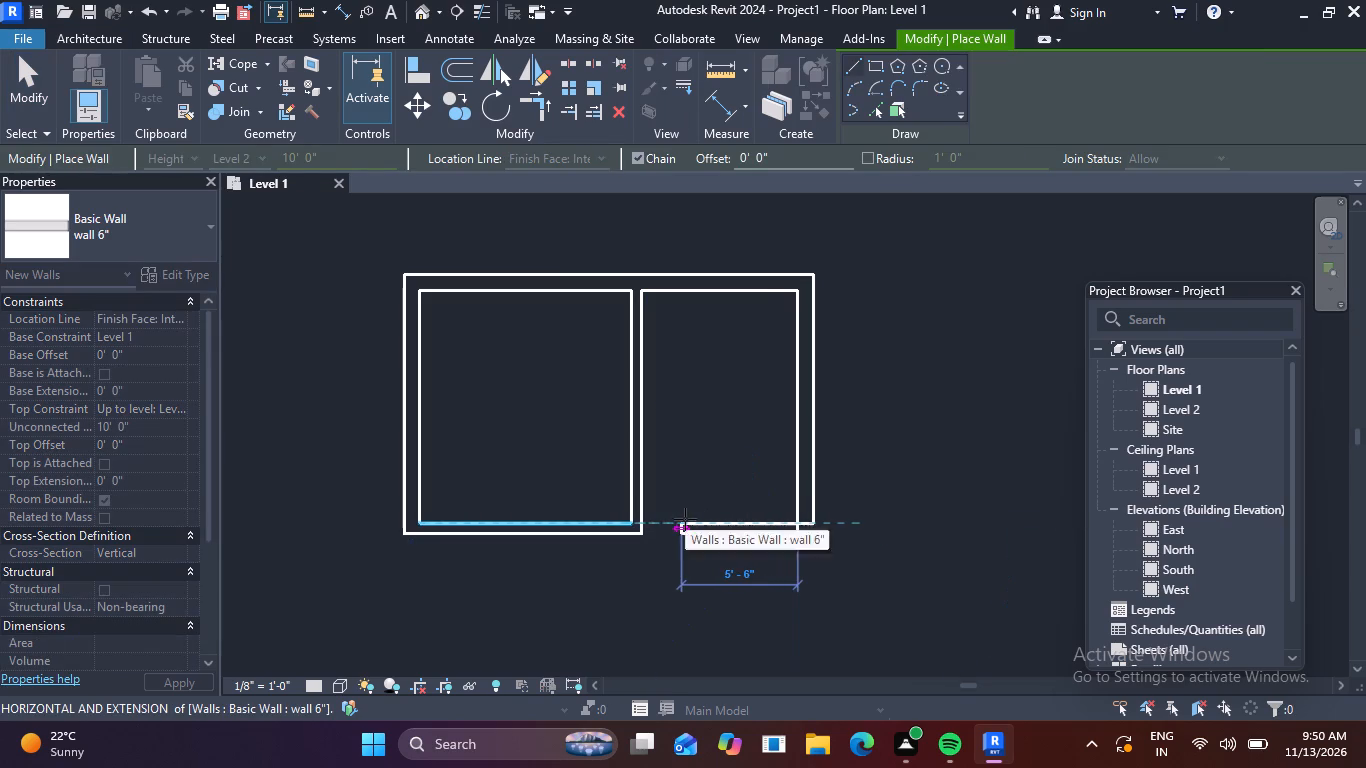
pyautogui.click(642, 515)
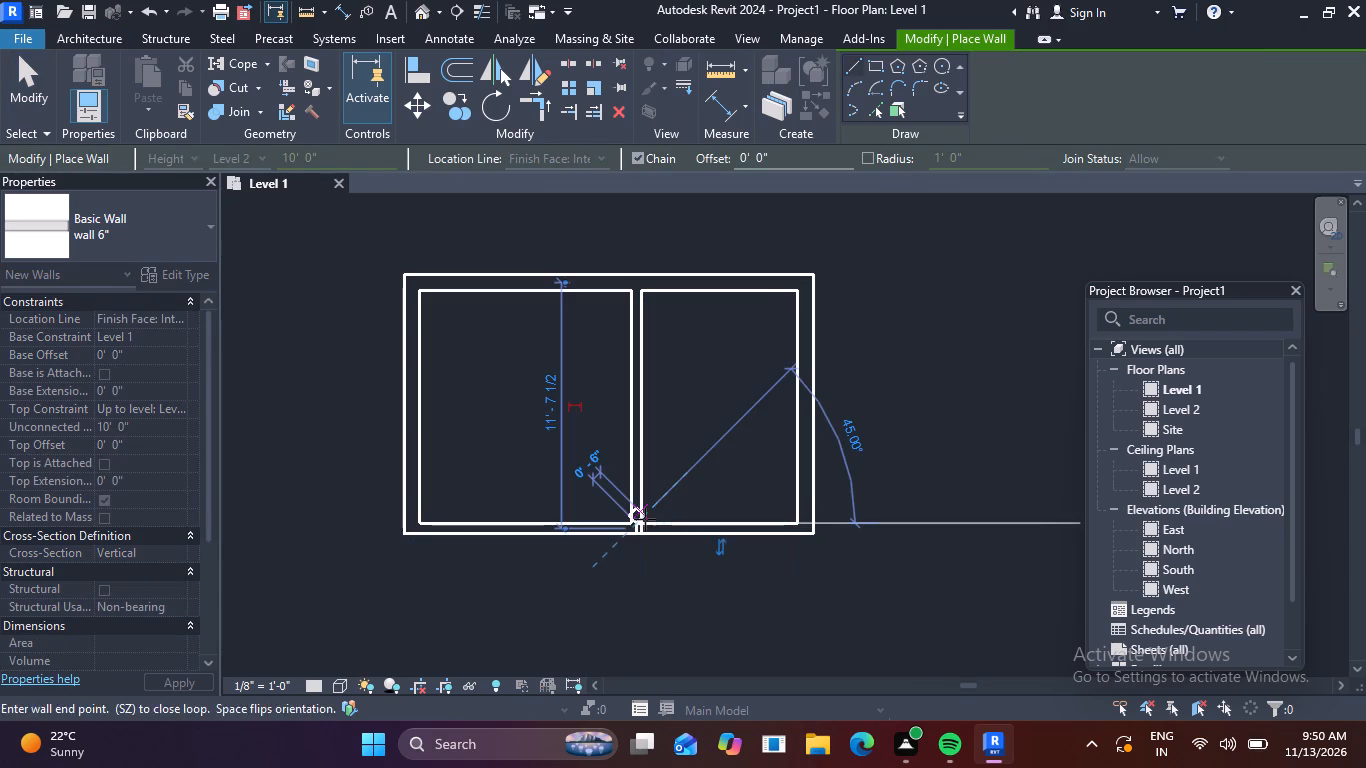
pyautogui.press('Escape')
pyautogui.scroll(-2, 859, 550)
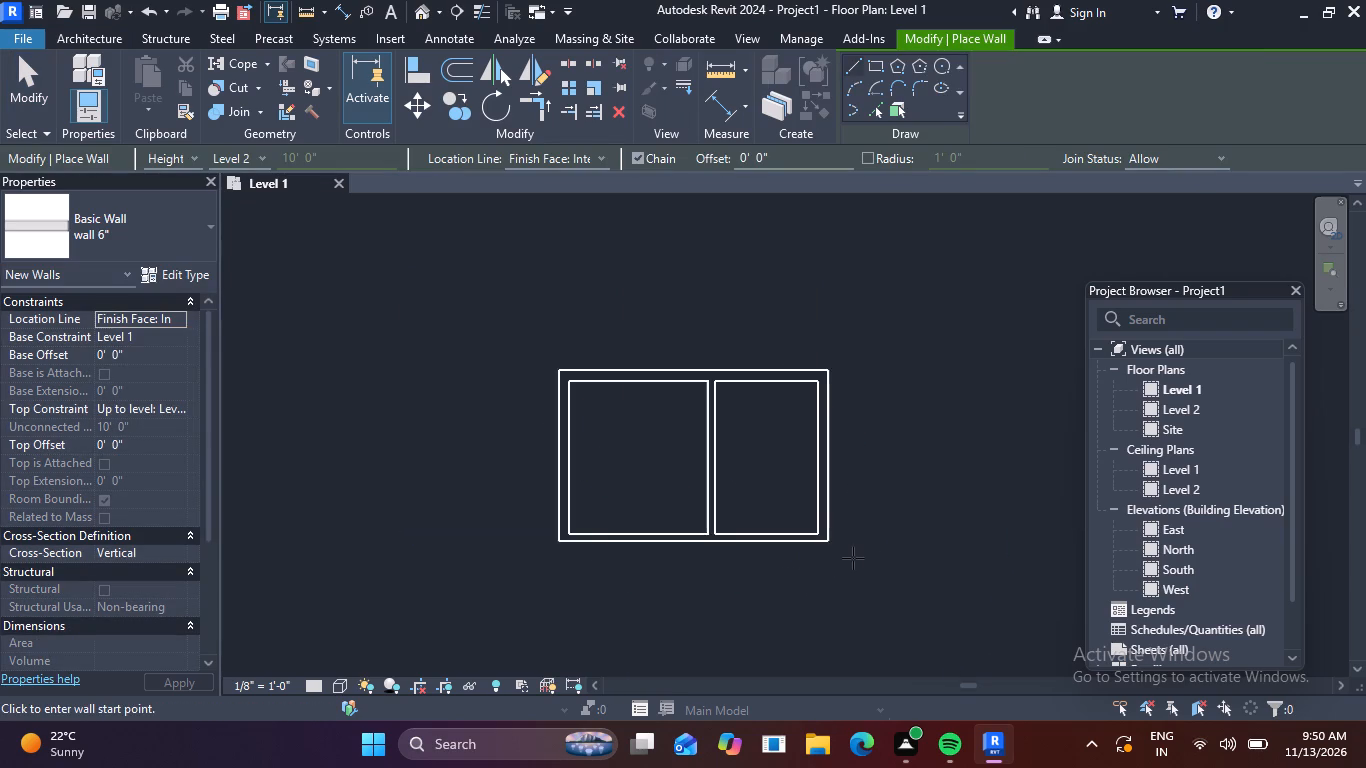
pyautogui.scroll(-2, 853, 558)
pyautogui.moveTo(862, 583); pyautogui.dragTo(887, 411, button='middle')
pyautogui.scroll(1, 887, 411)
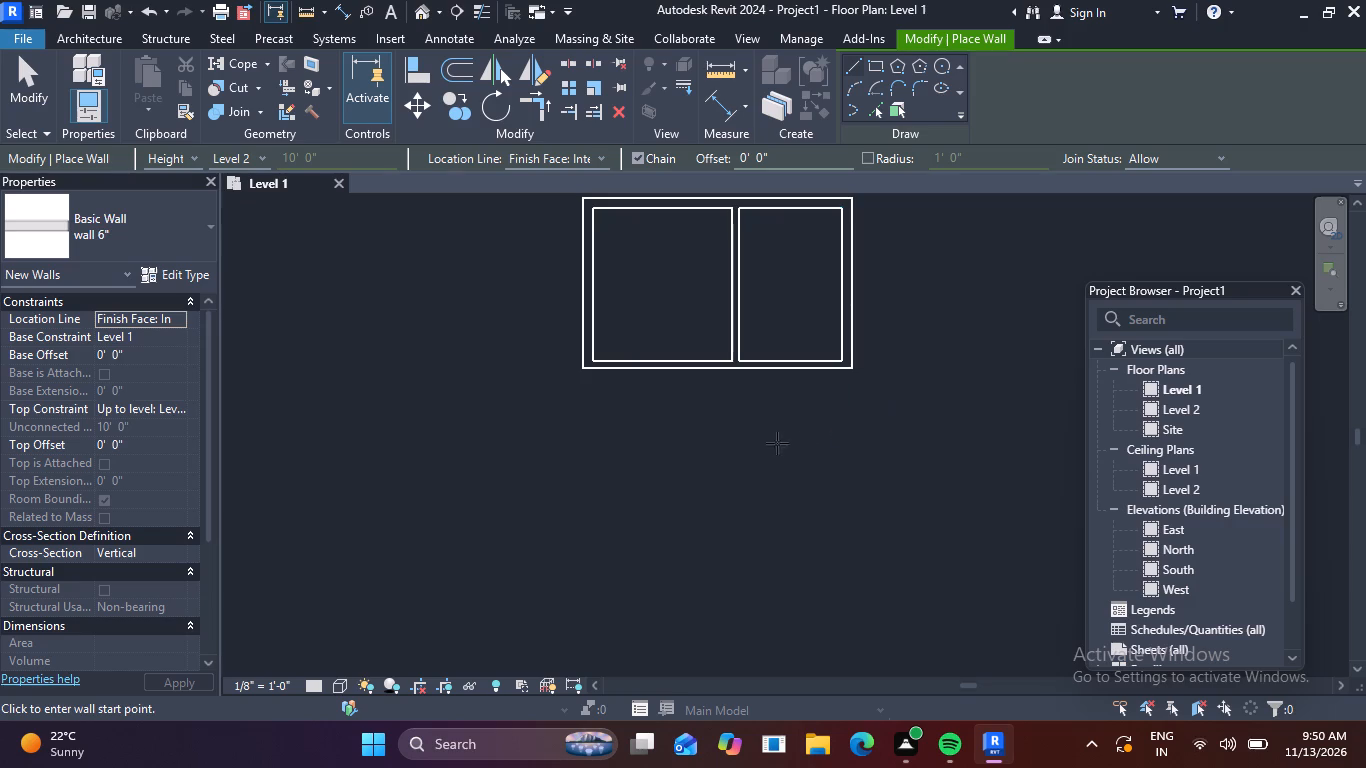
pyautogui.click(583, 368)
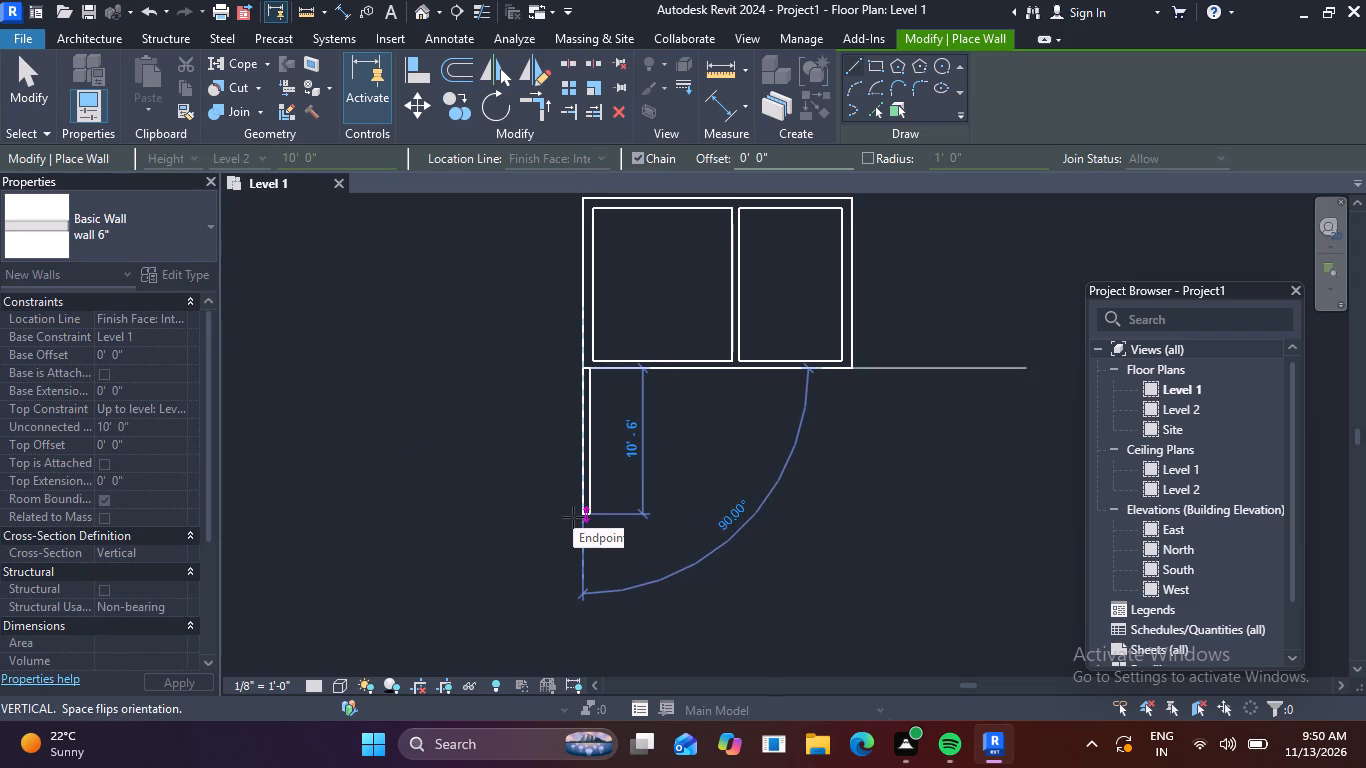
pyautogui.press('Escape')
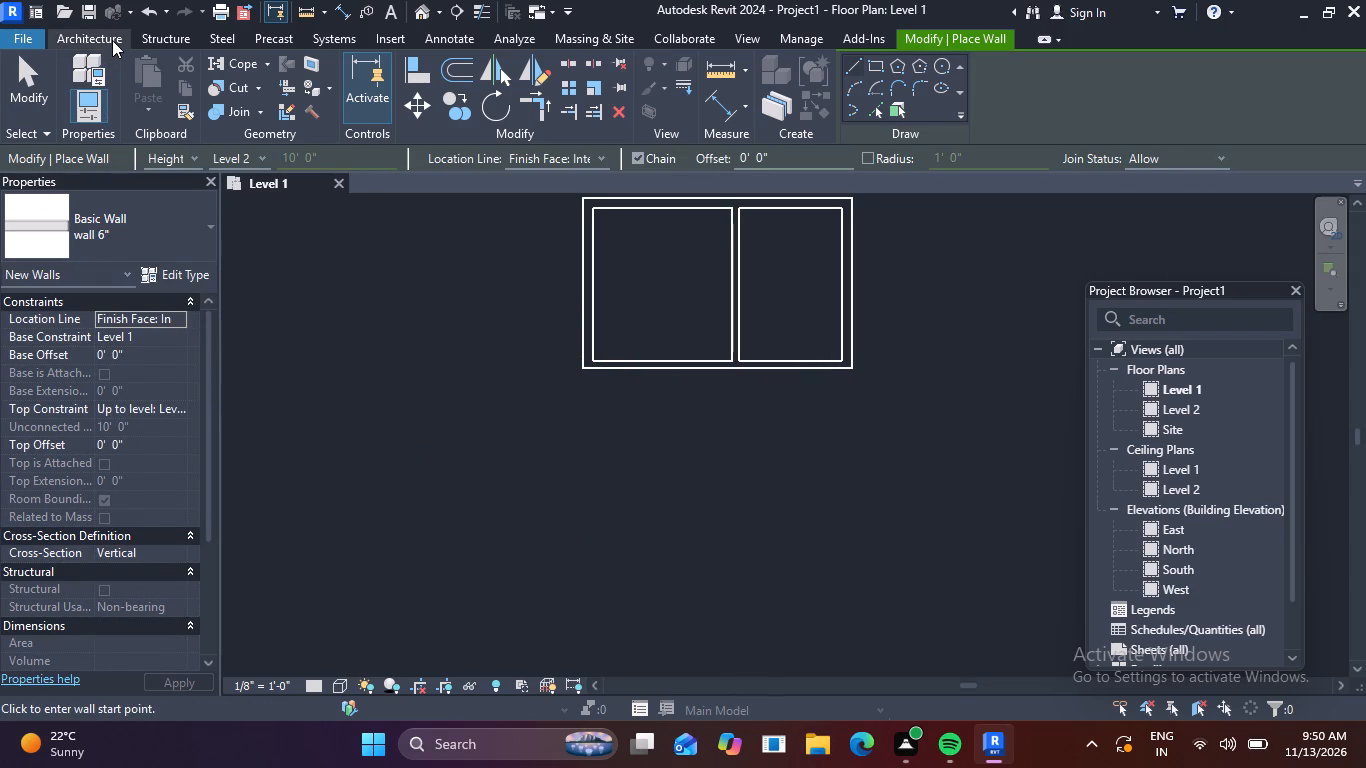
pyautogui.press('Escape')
# Draw a 15' wall of the wall 9" type straight down from the left room's outer bottom-left corner, thickness toward the inside.
pyautogui.click(587, 275)
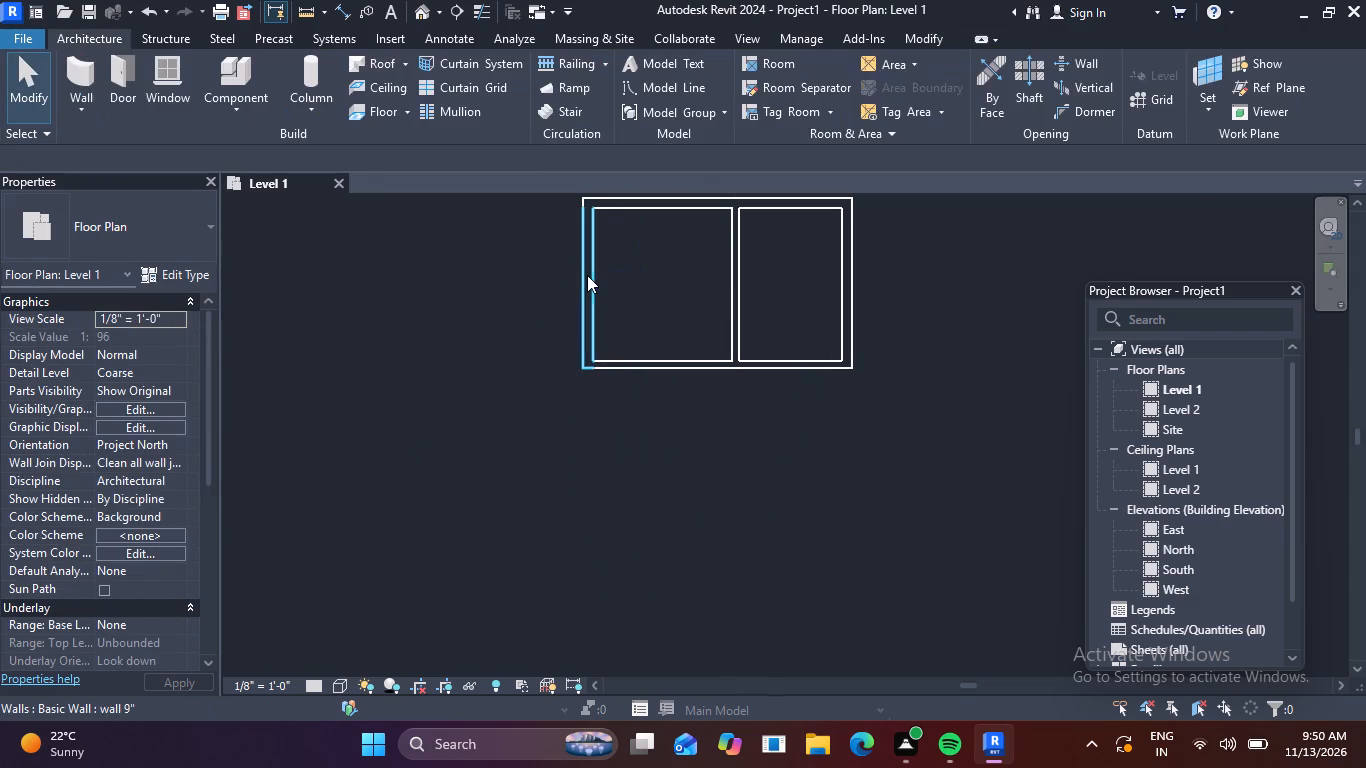
pyautogui.write('cs')
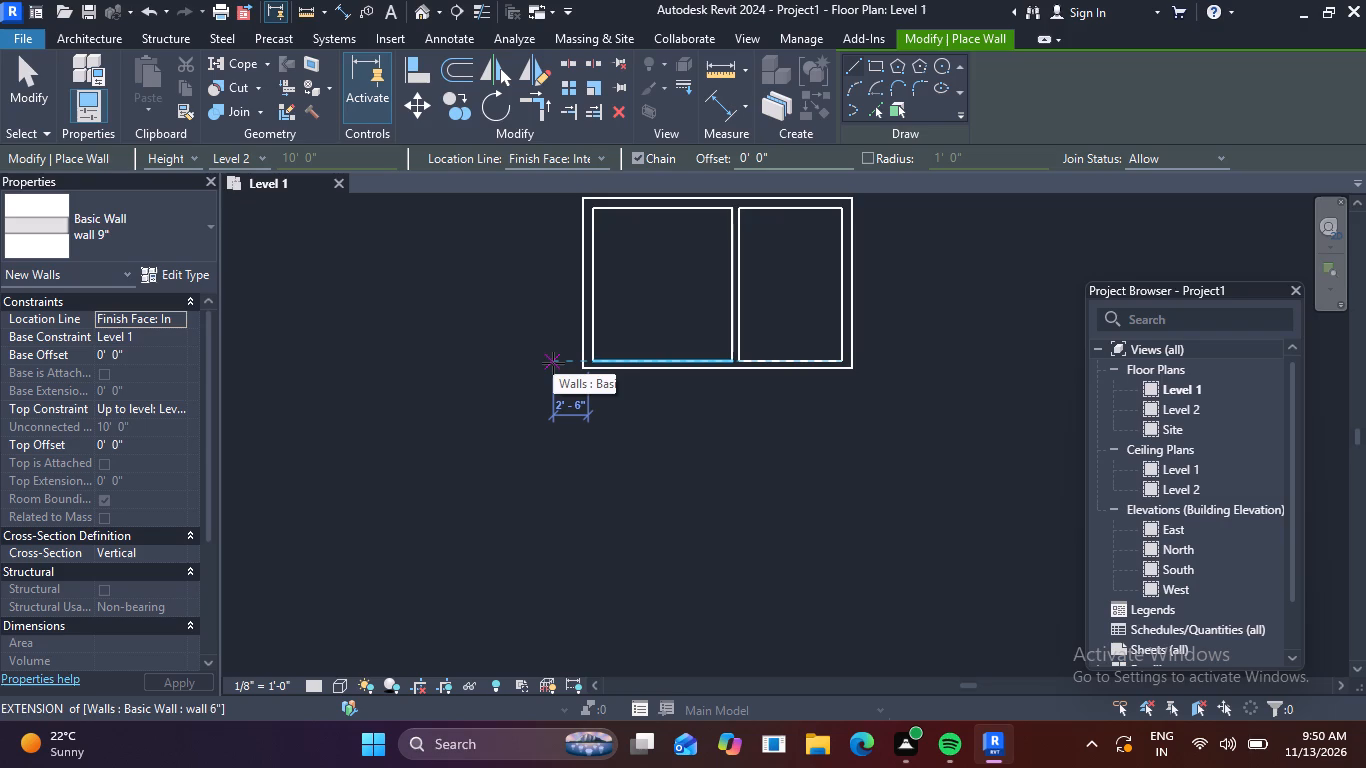
pyautogui.click(580, 367)
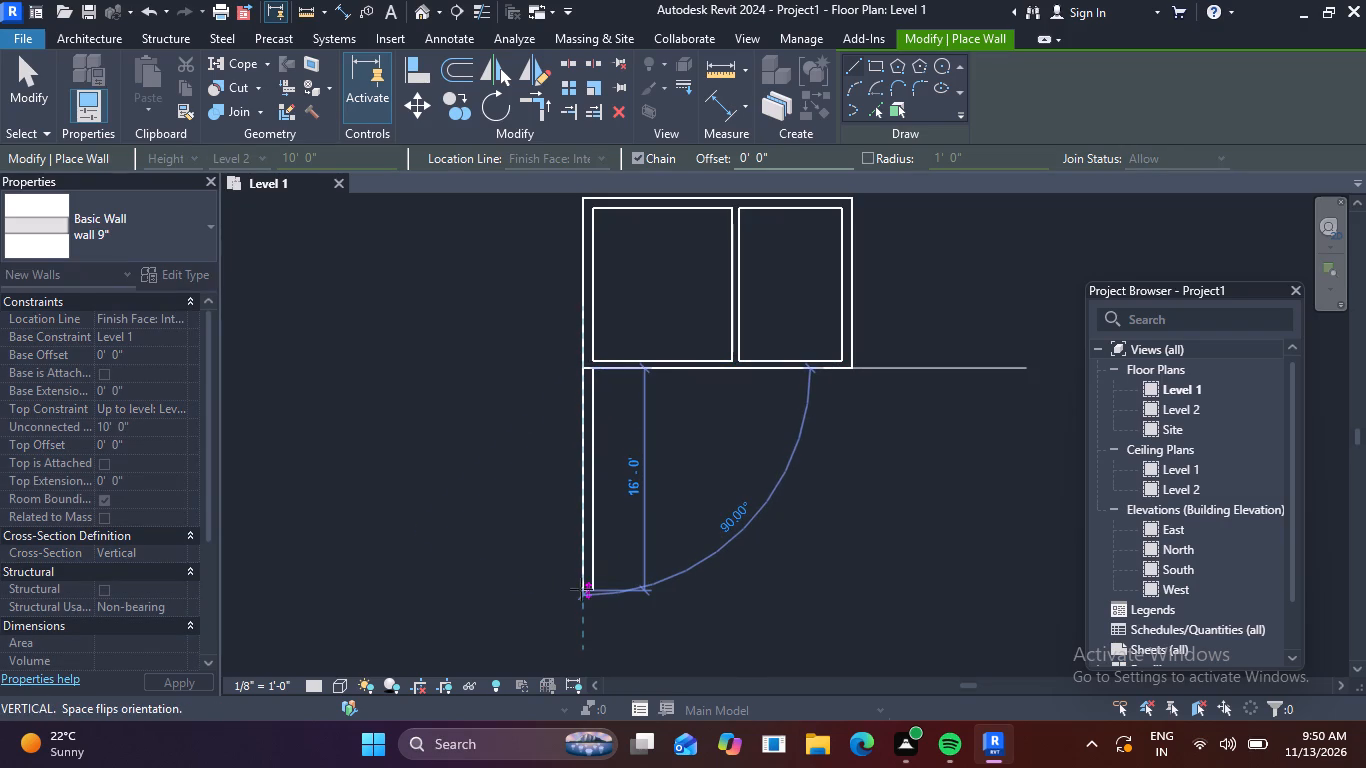
pyautogui.write("15'")
pyautogui.press('Return')
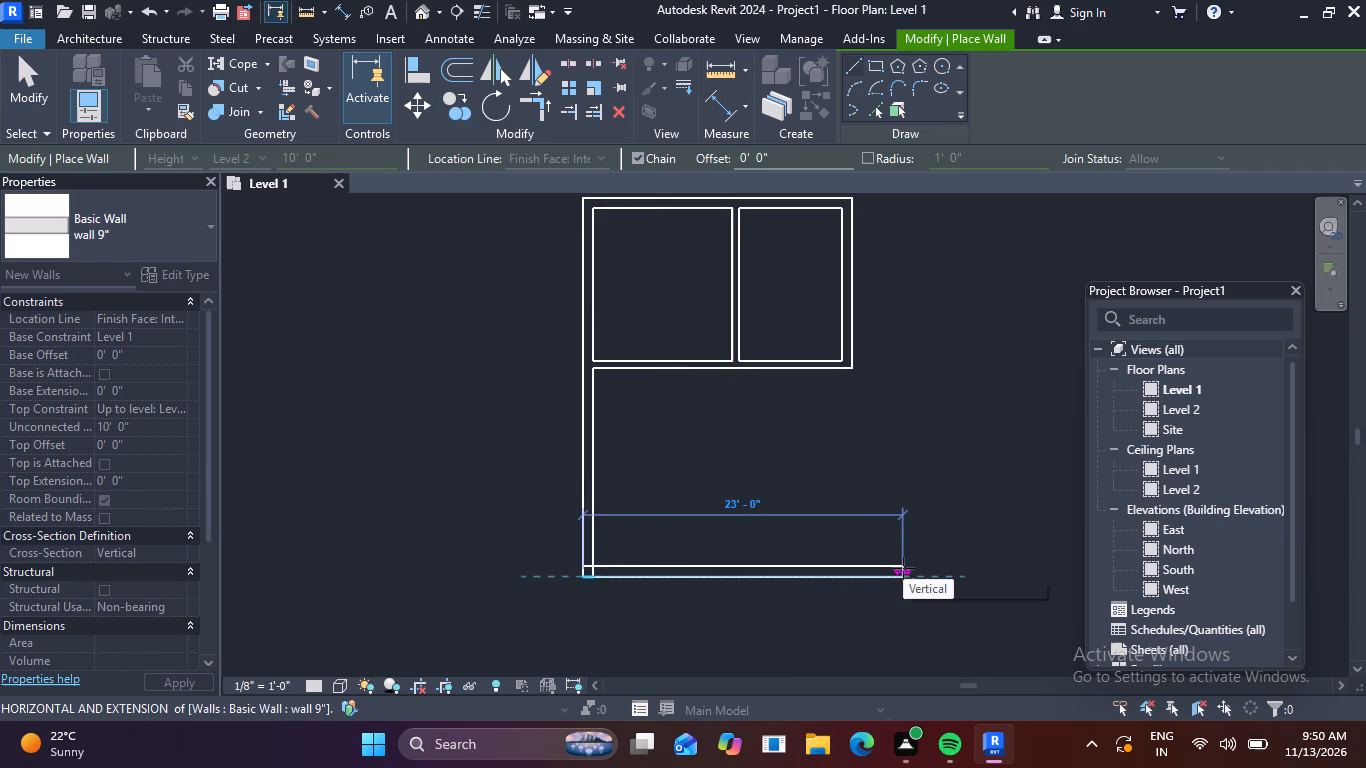
# Run a horizontal wall 9" type wall to the right from the 15' wall's lower end, thickness flipped to the outer side.
pyautogui.press('space')
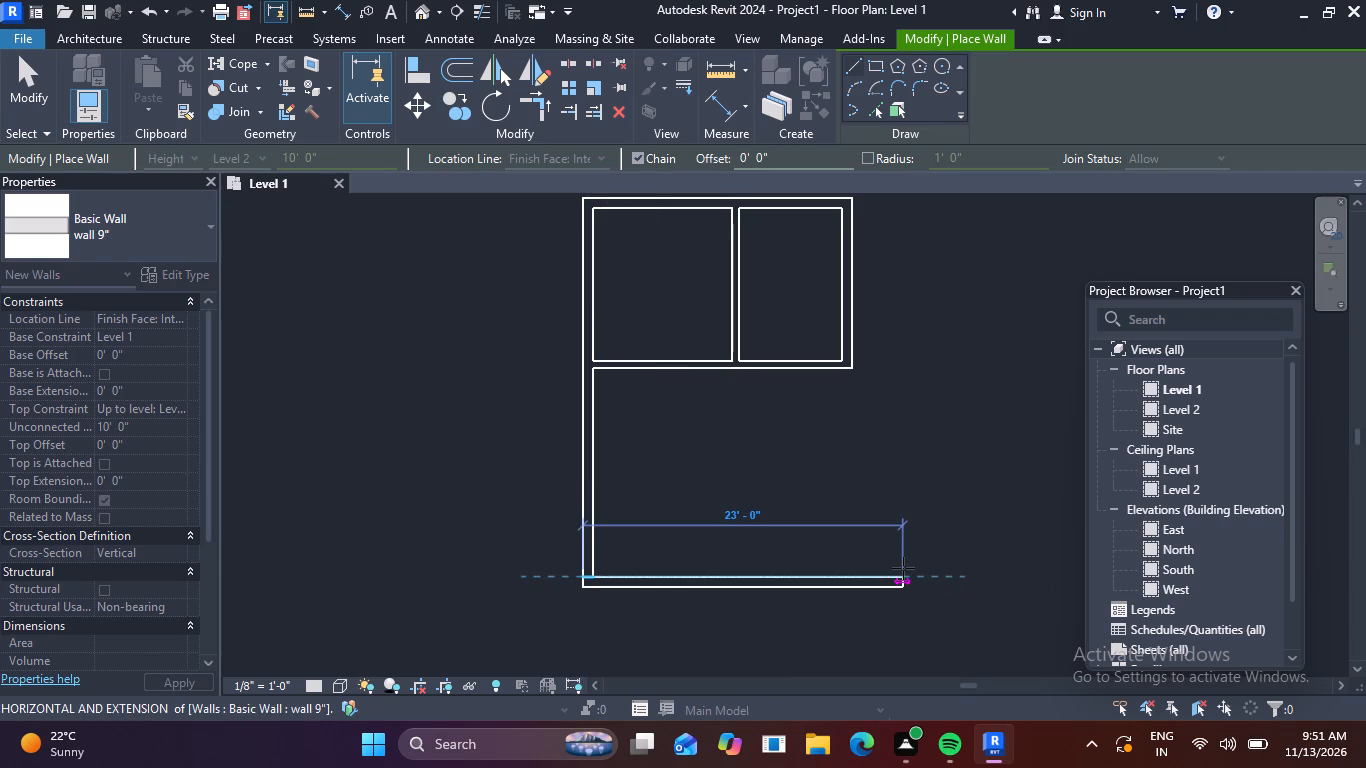
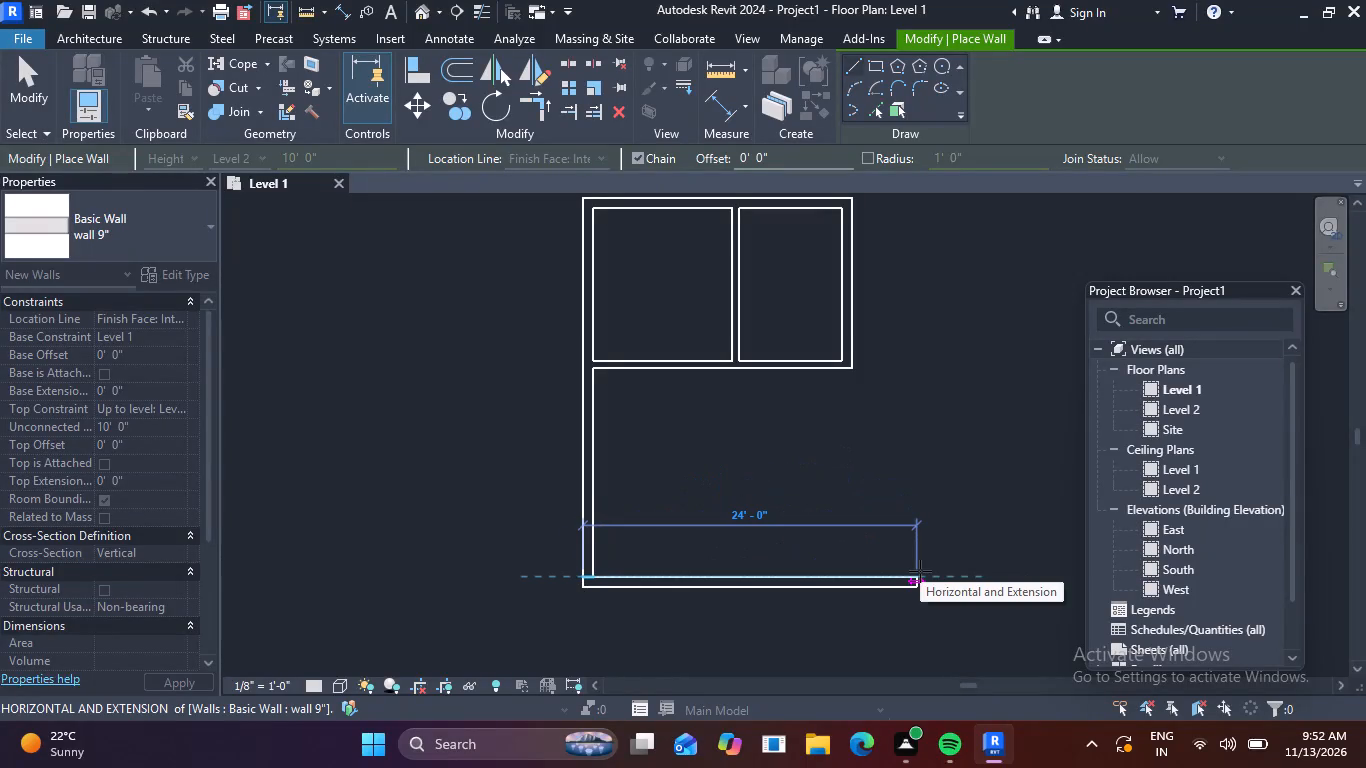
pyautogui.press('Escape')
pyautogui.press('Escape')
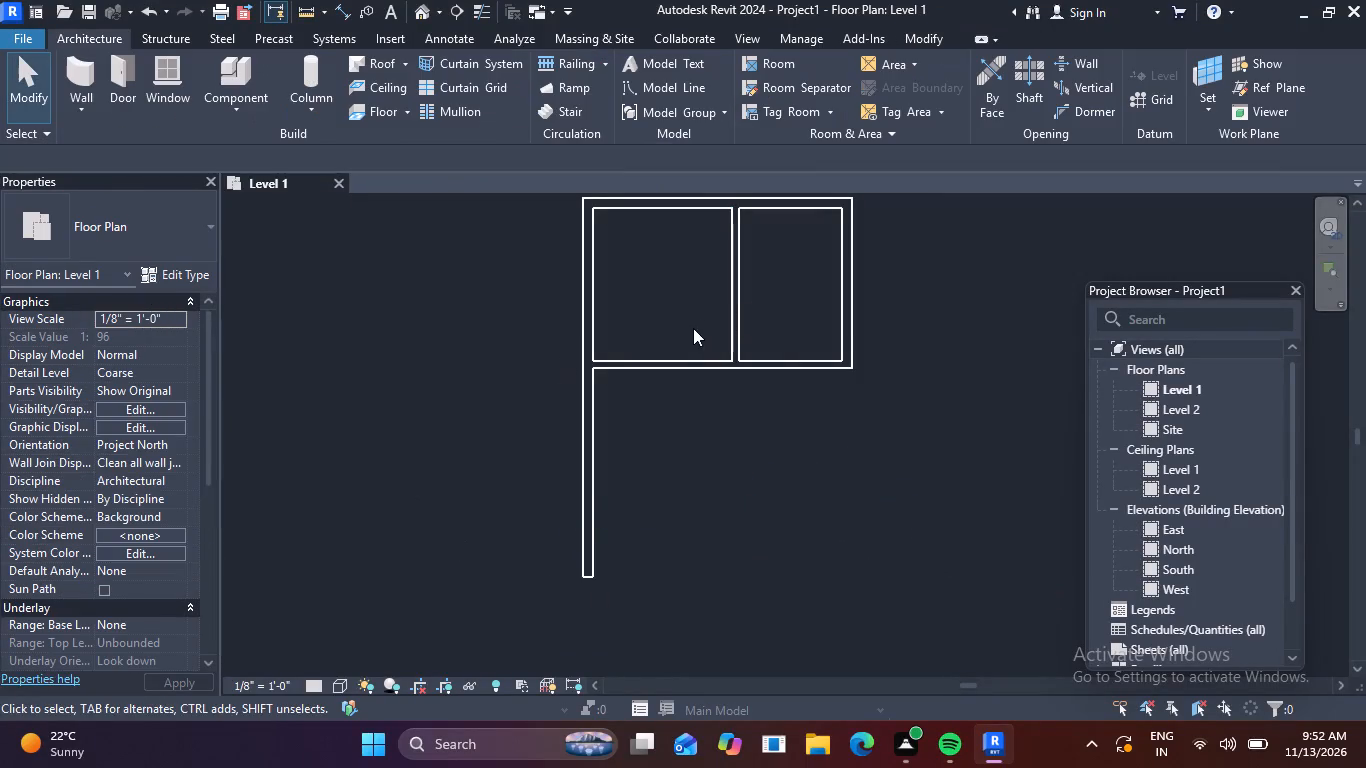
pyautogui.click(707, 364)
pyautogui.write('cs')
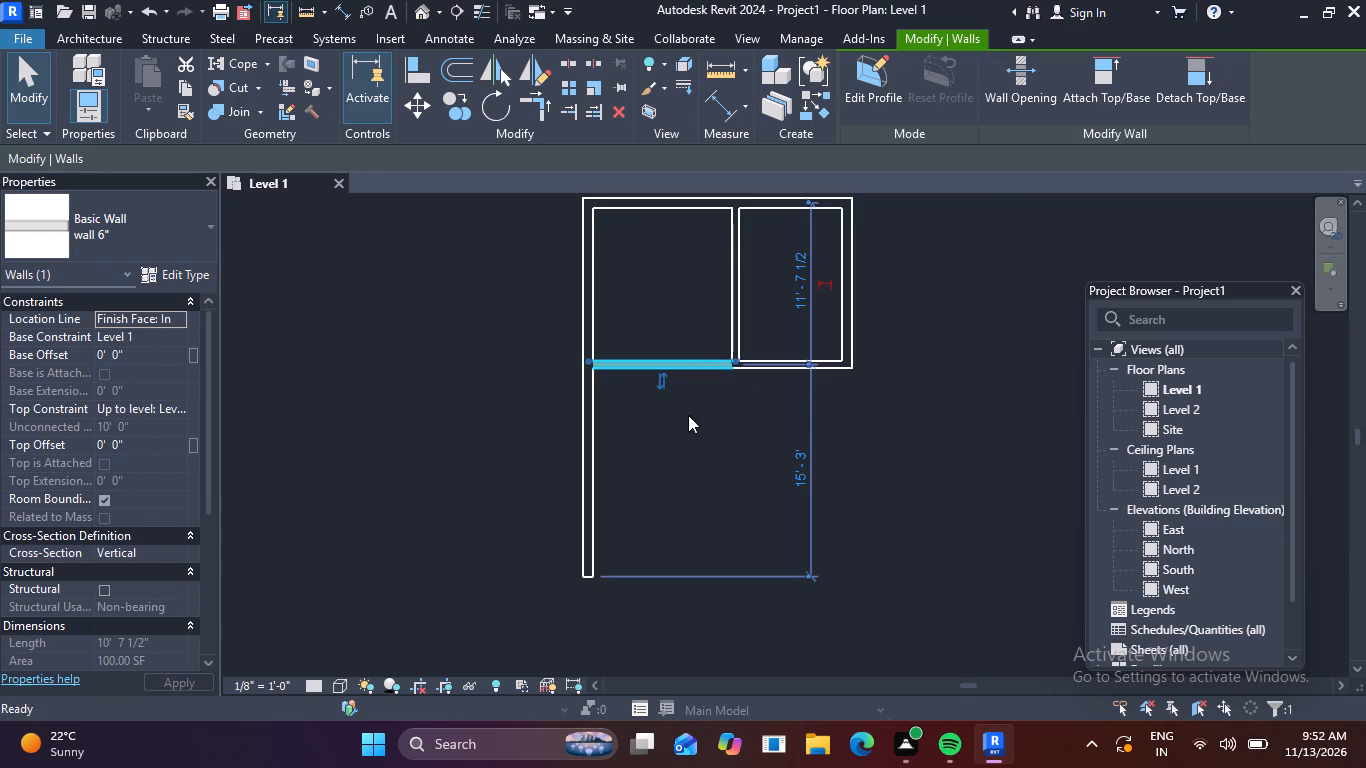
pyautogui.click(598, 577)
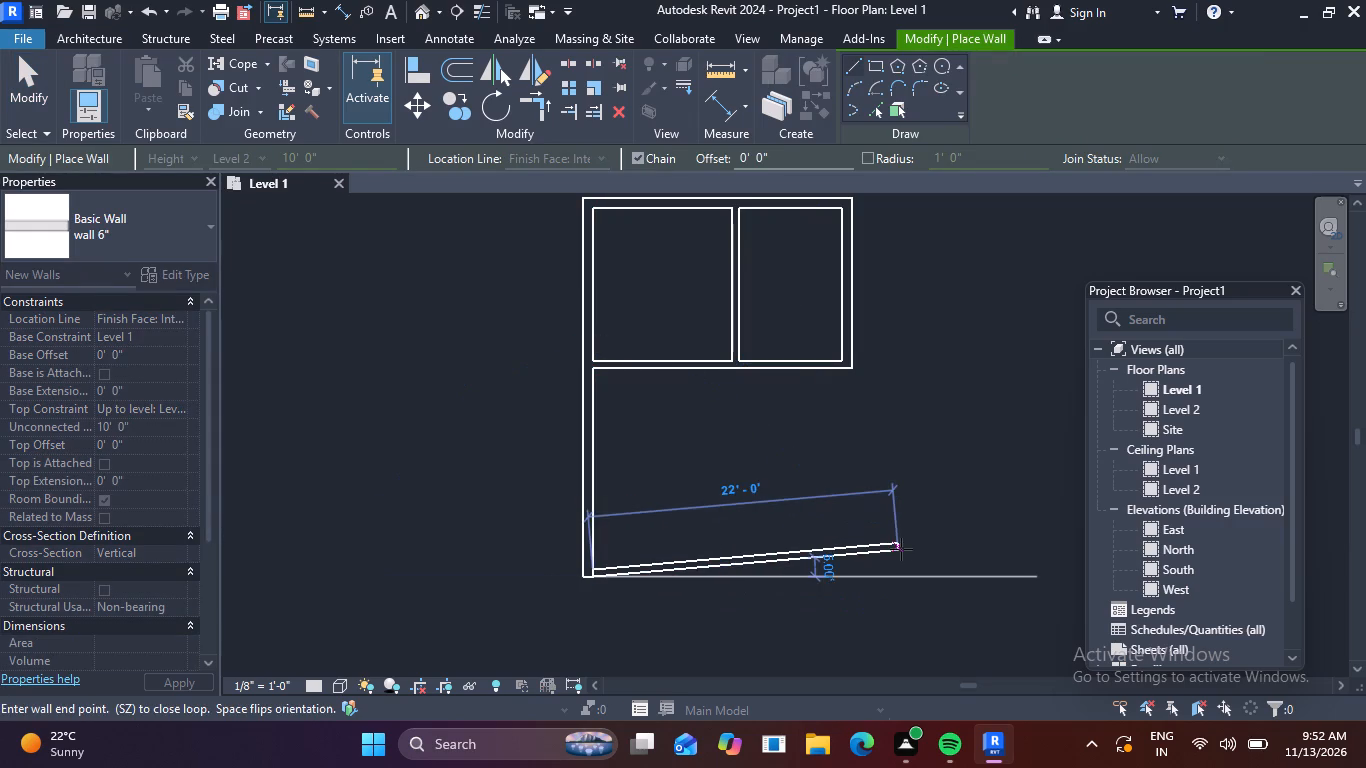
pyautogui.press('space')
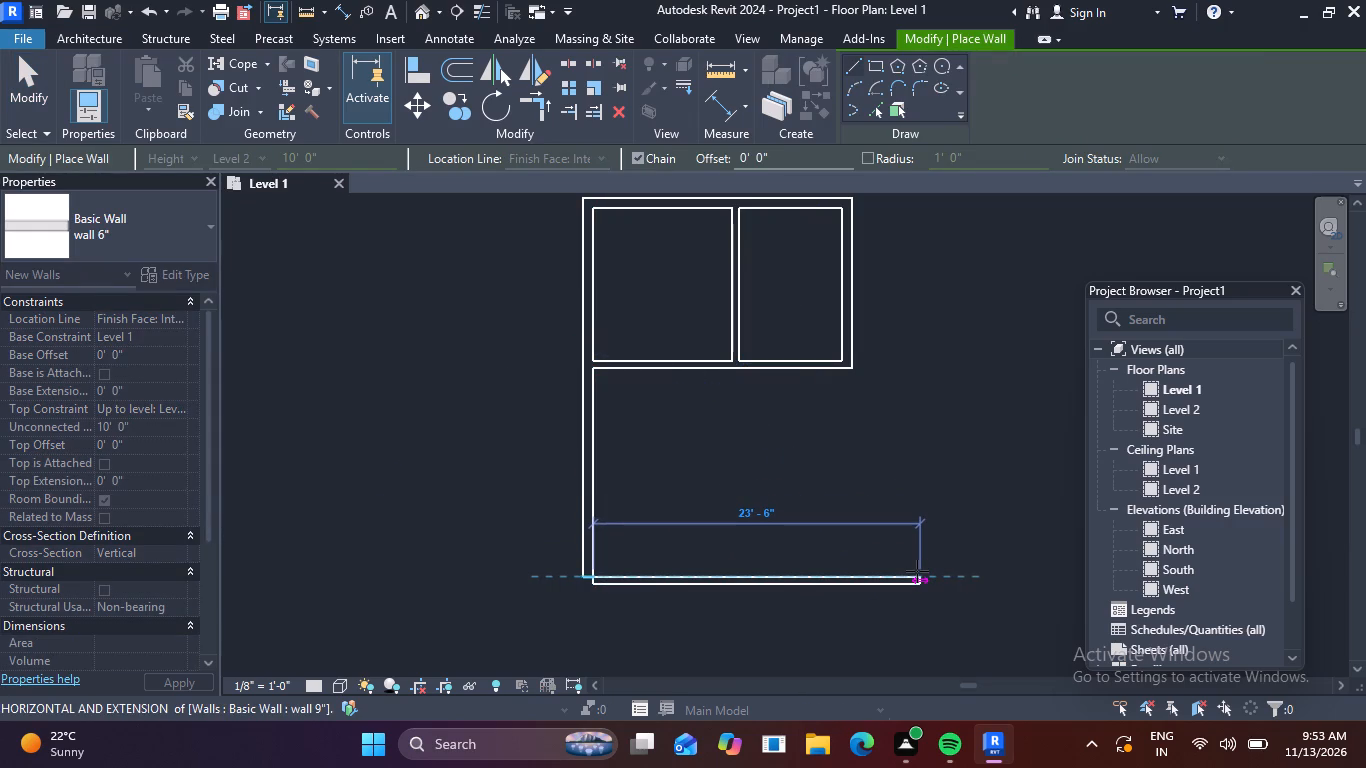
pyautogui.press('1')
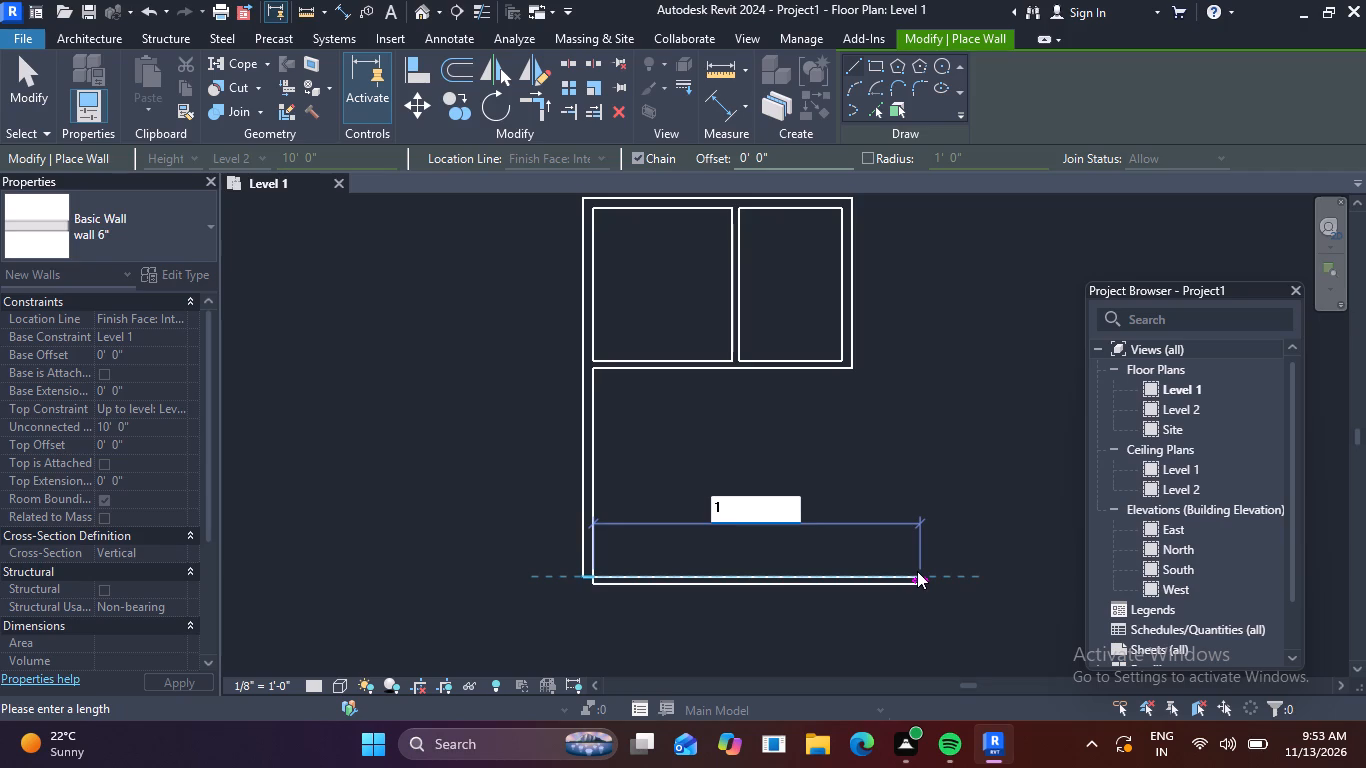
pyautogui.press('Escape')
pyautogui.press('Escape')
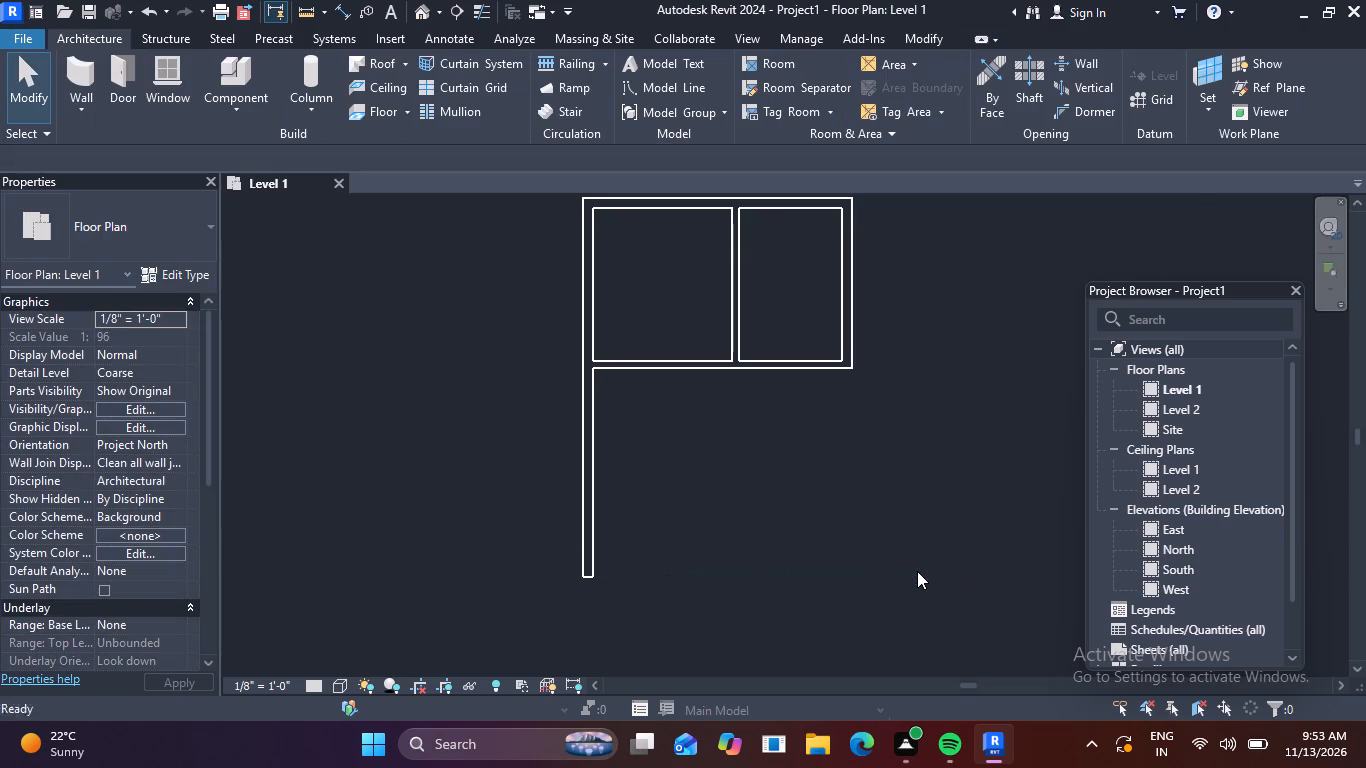
# Draw a 15' wall of the wall 9" type straight down from the right room's outer bottom-right corner, thickness toward the inside.
pyautogui.click(850, 323)
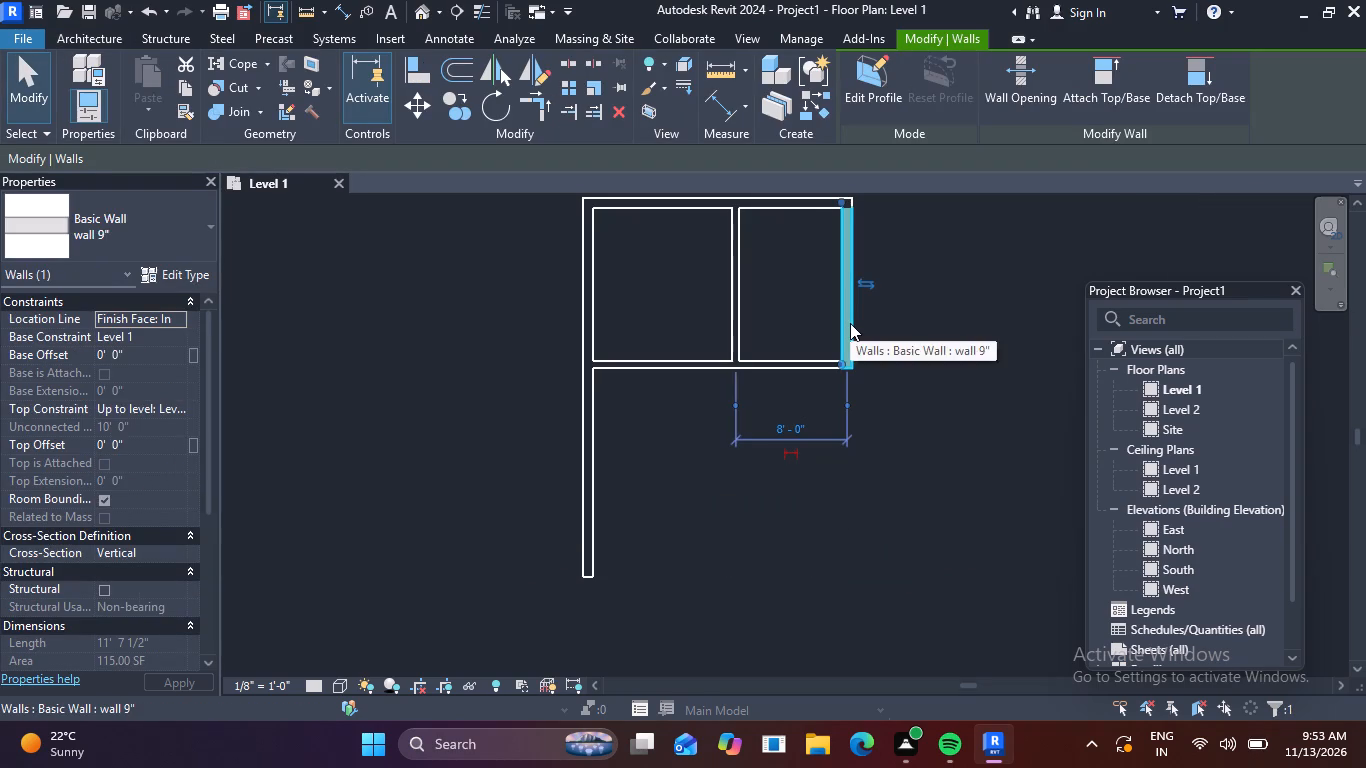
pyautogui.write('cs')
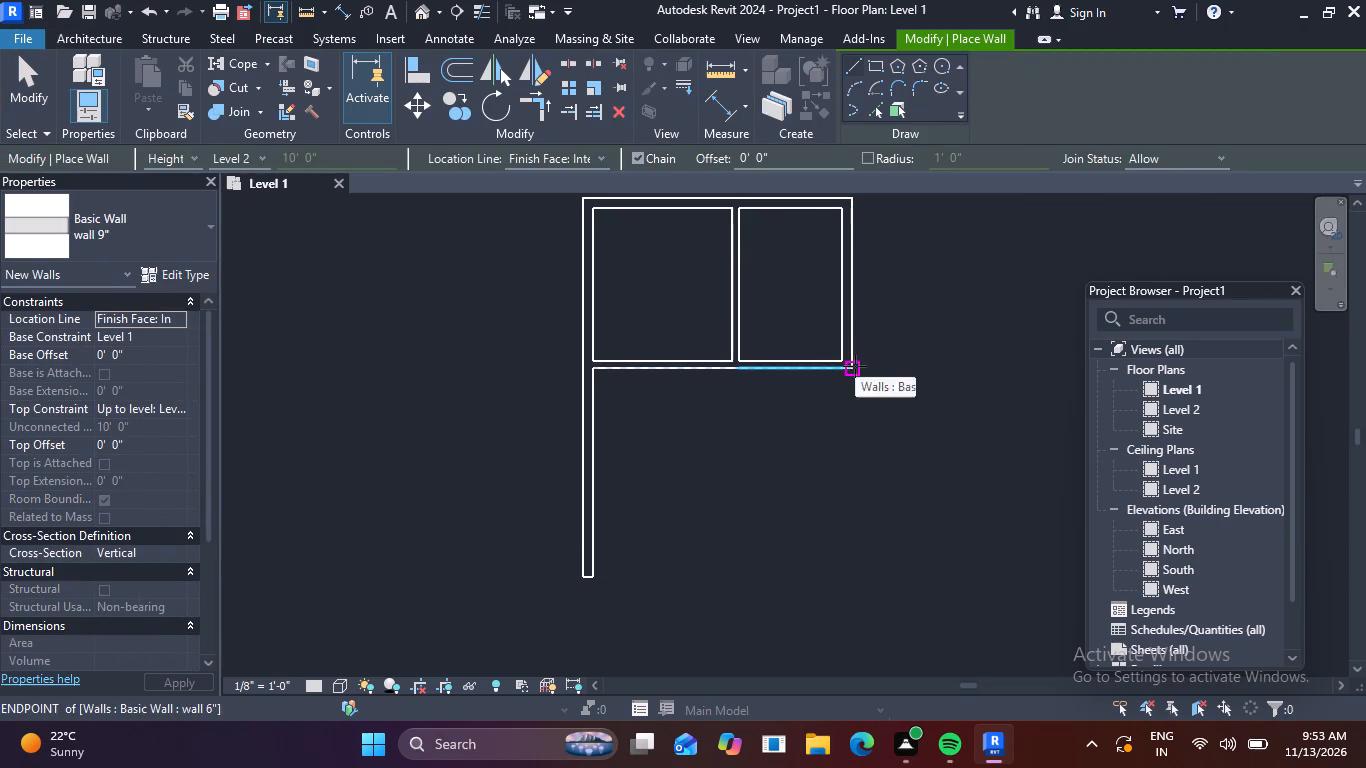
pyautogui.click(855, 366)
pyautogui.press('space')
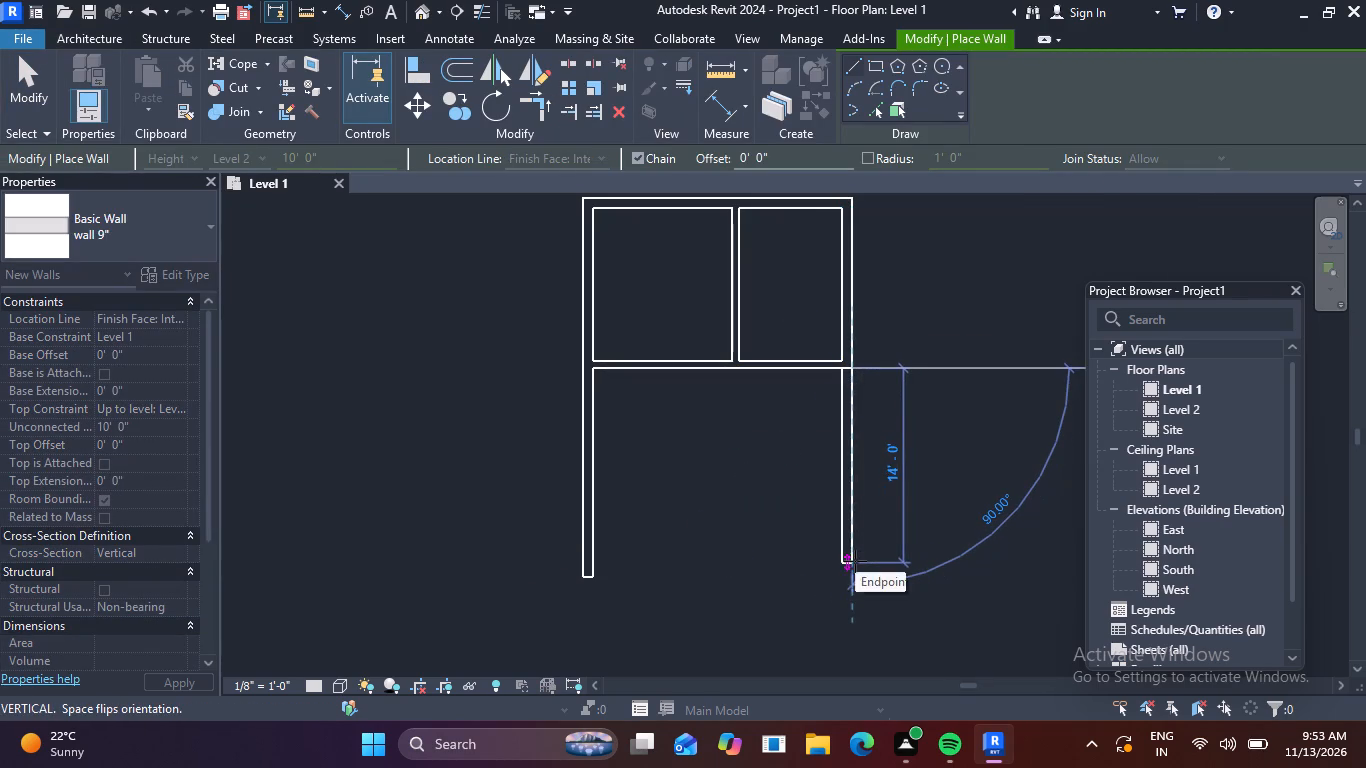
pyautogui.write('15')
pyautogui.press("'")
pyautogui.press('Return')
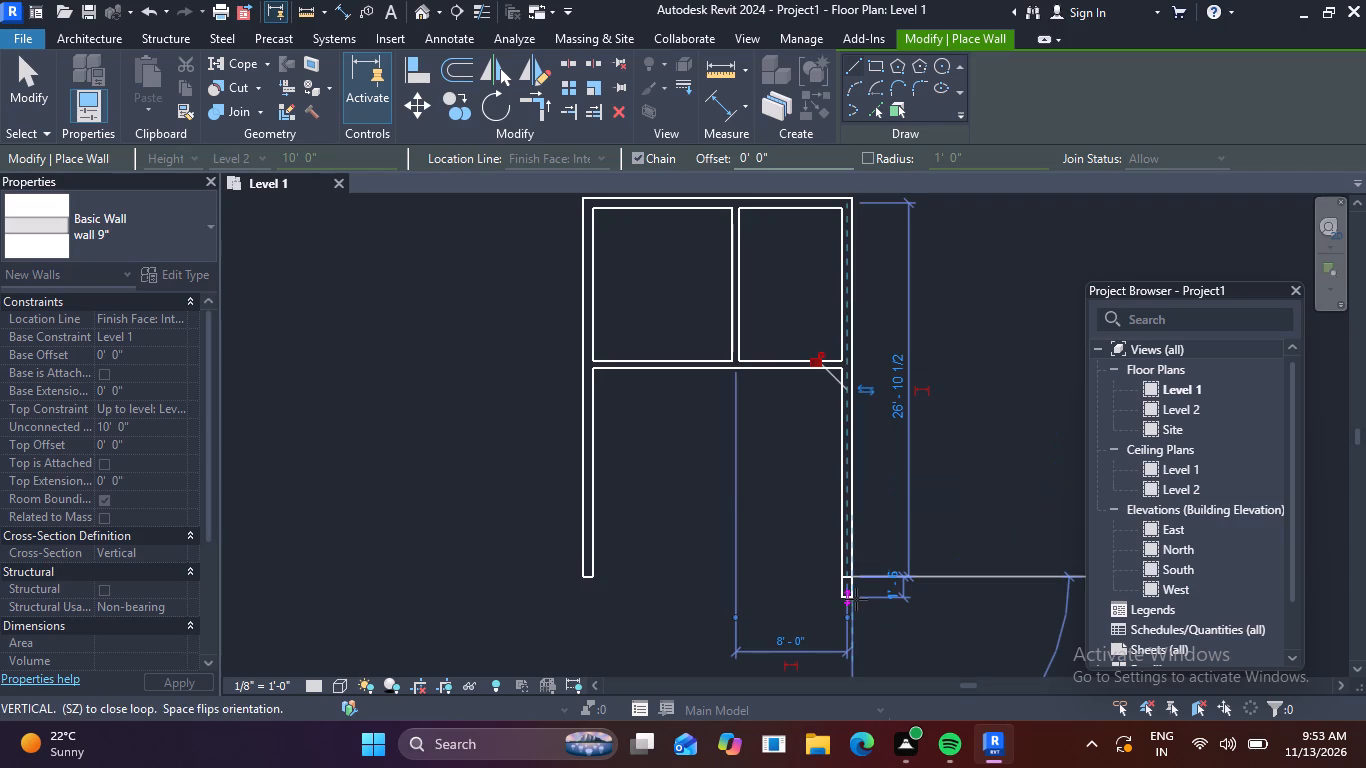
pyautogui.press('Escape')
pyautogui.press('Escape')
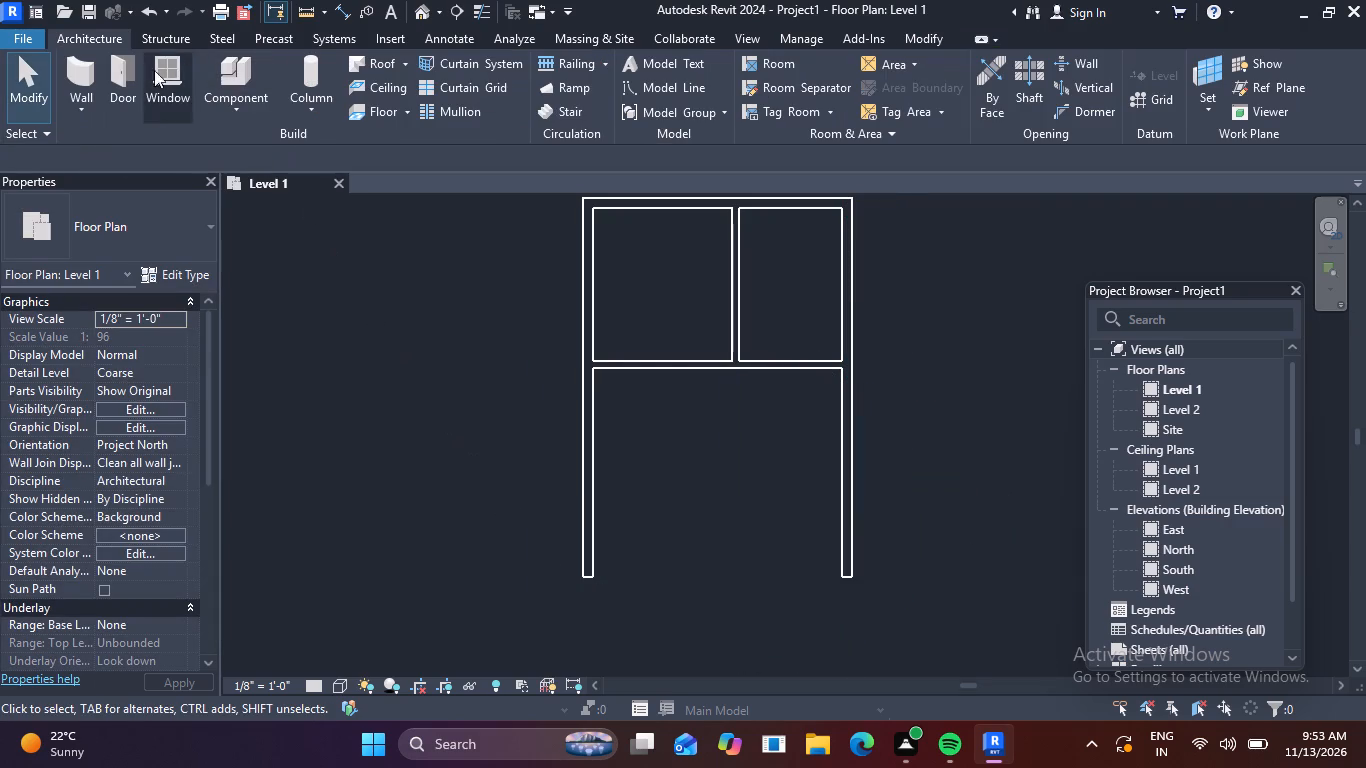
# Close the large lower room's bottom with a wall 6" type wall between the side walls' inner lower ends, thickness on the outer side.
pyautogui.click(675, 358)
pyautogui.write('cs')
pyautogui.click(593, 577)
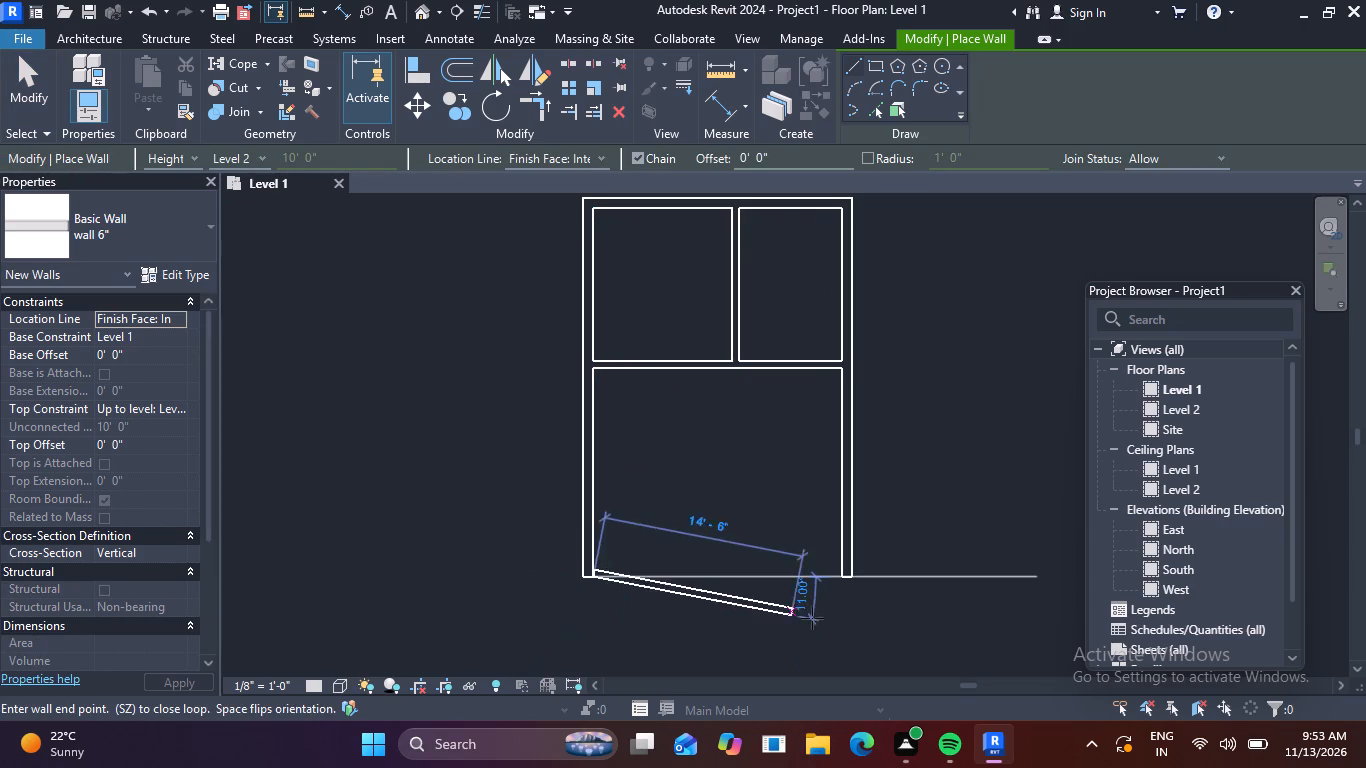
pyautogui.press('space')
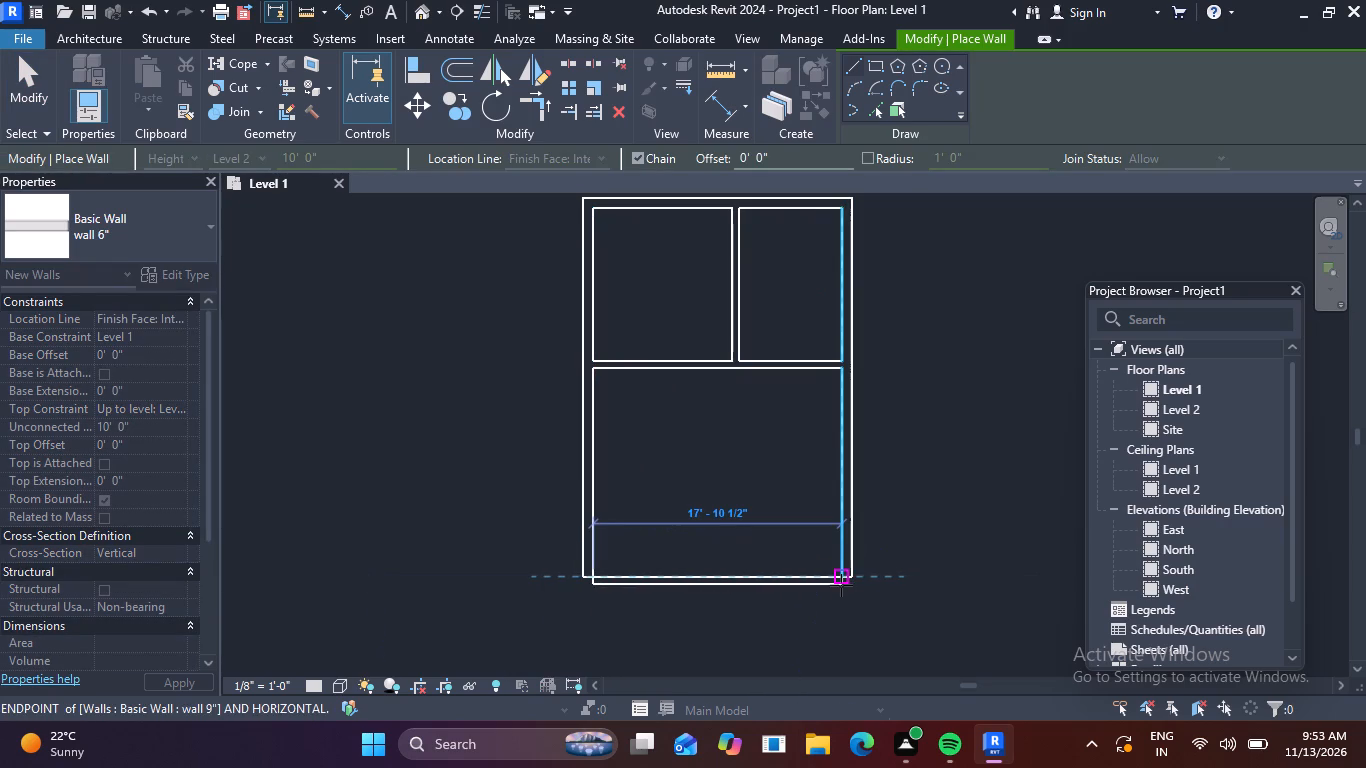
pyautogui.click(842, 581)
pyautogui.press('Escape')
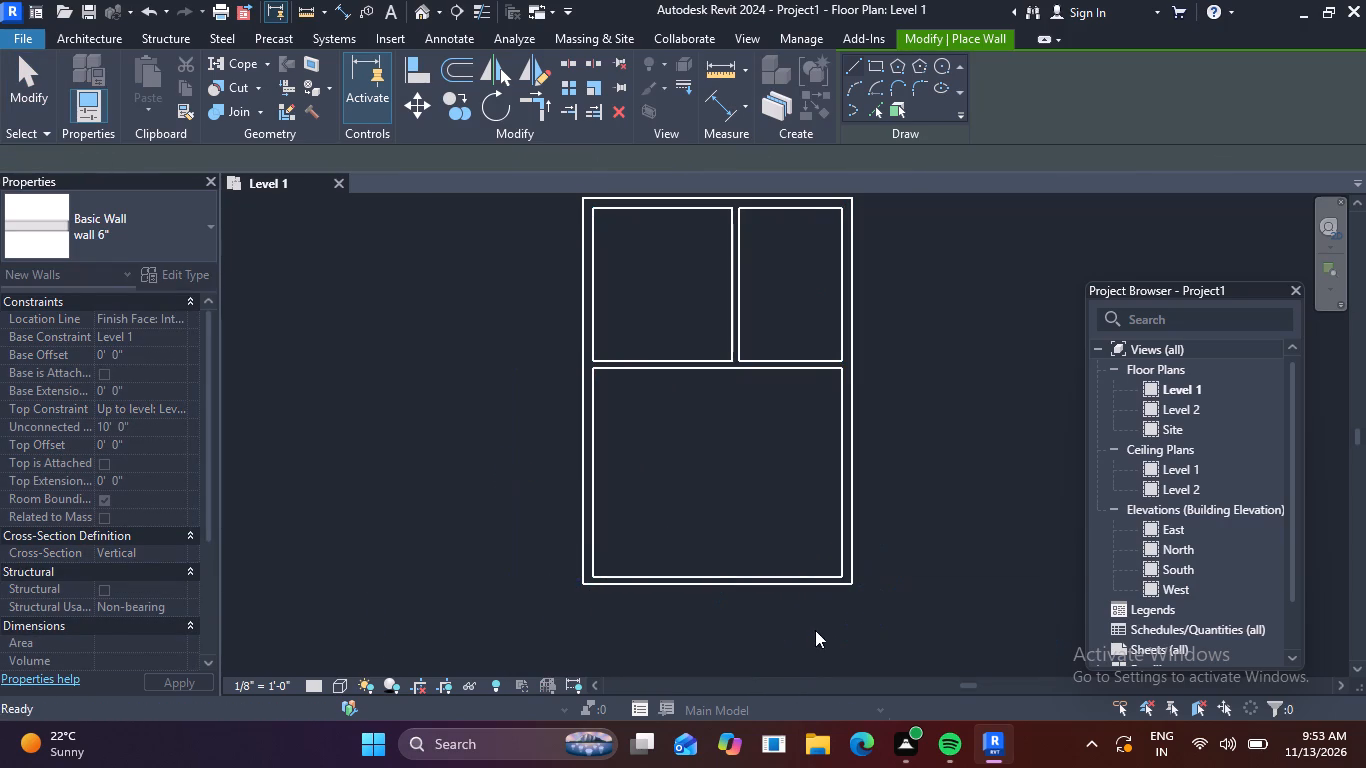
pyautogui.scroll(-3, 794, 595)
pyautogui.moveTo(782, 622); pyautogui.dragTo(774, 511, button='middle')
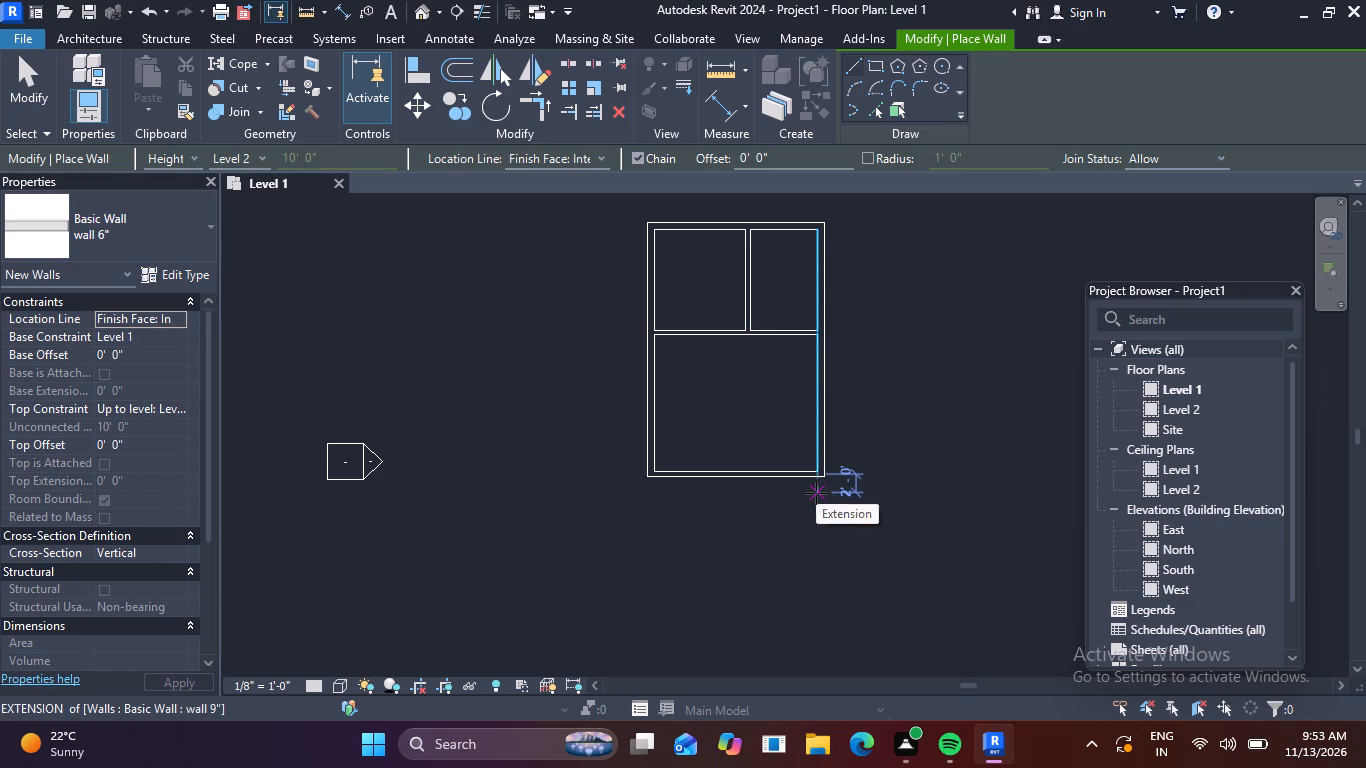
pyautogui.press('Escape')
pyautogui.press('Escape')
pyautogui.press('Escape')
pyautogui.press('Escape')
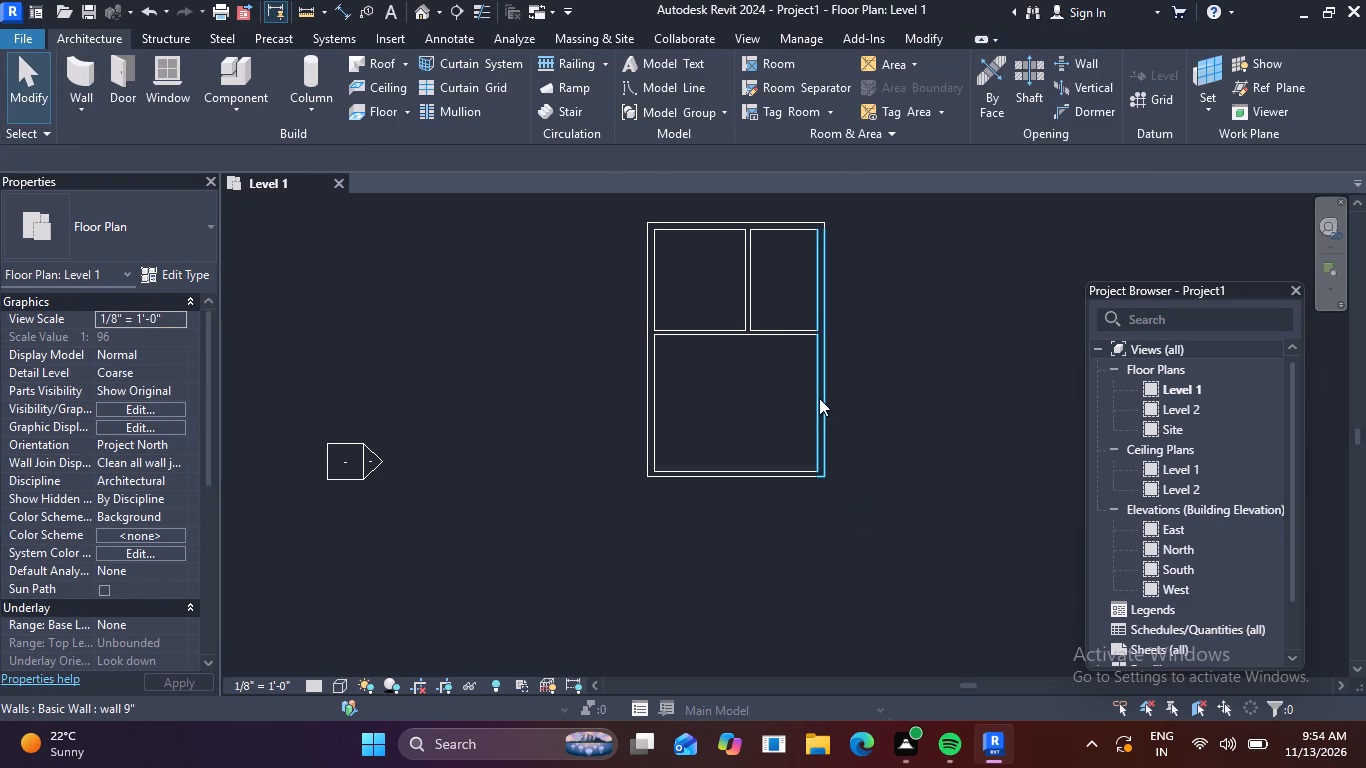
# Draw a 13' wall of the wall 9" type straight down from the large room's outer bottom-left corner, thickness toward the inside.
pyautogui.scroll(-2, 815, 400)
pyautogui.moveTo(694, 488); pyautogui.dragTo(571, 488, button='middle')
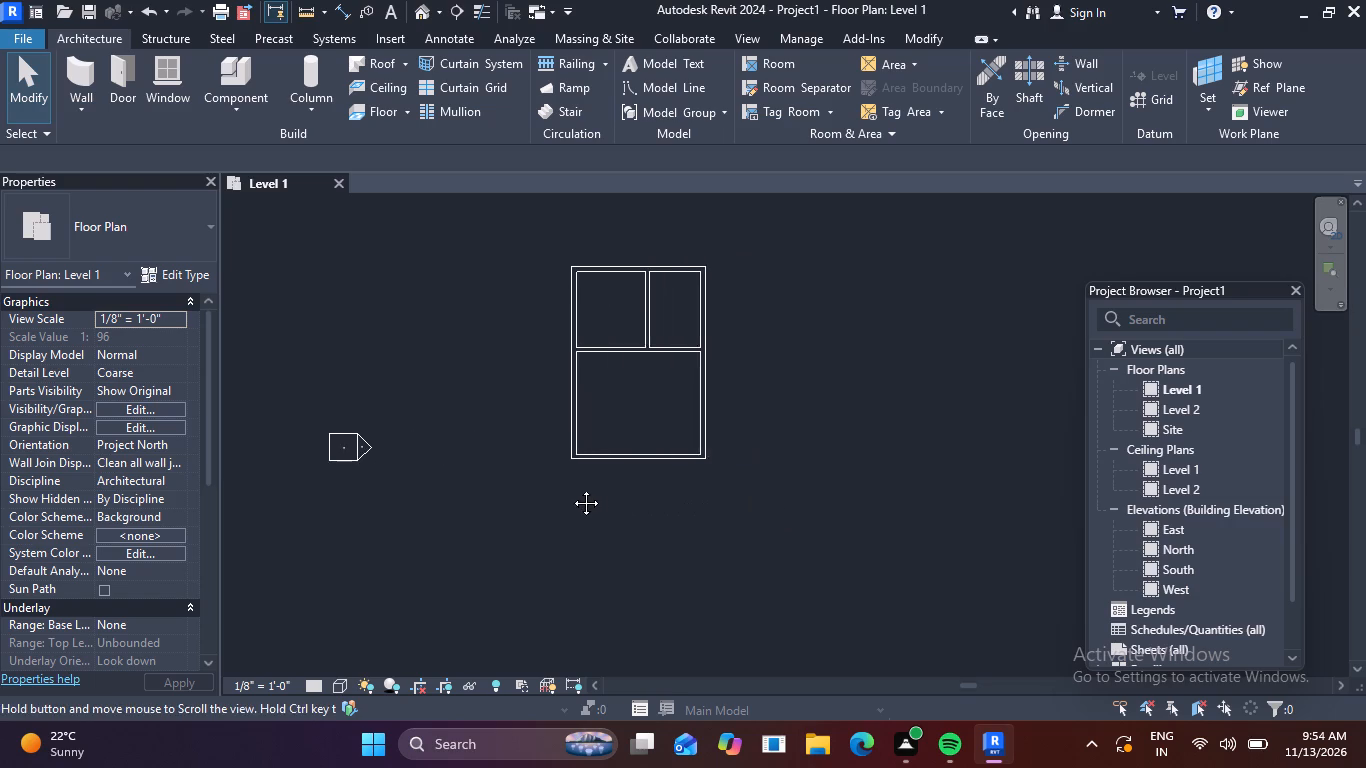
pyautogui.moveTo(571, 488); pyautogui.dragTo(567, 487, button='middle')
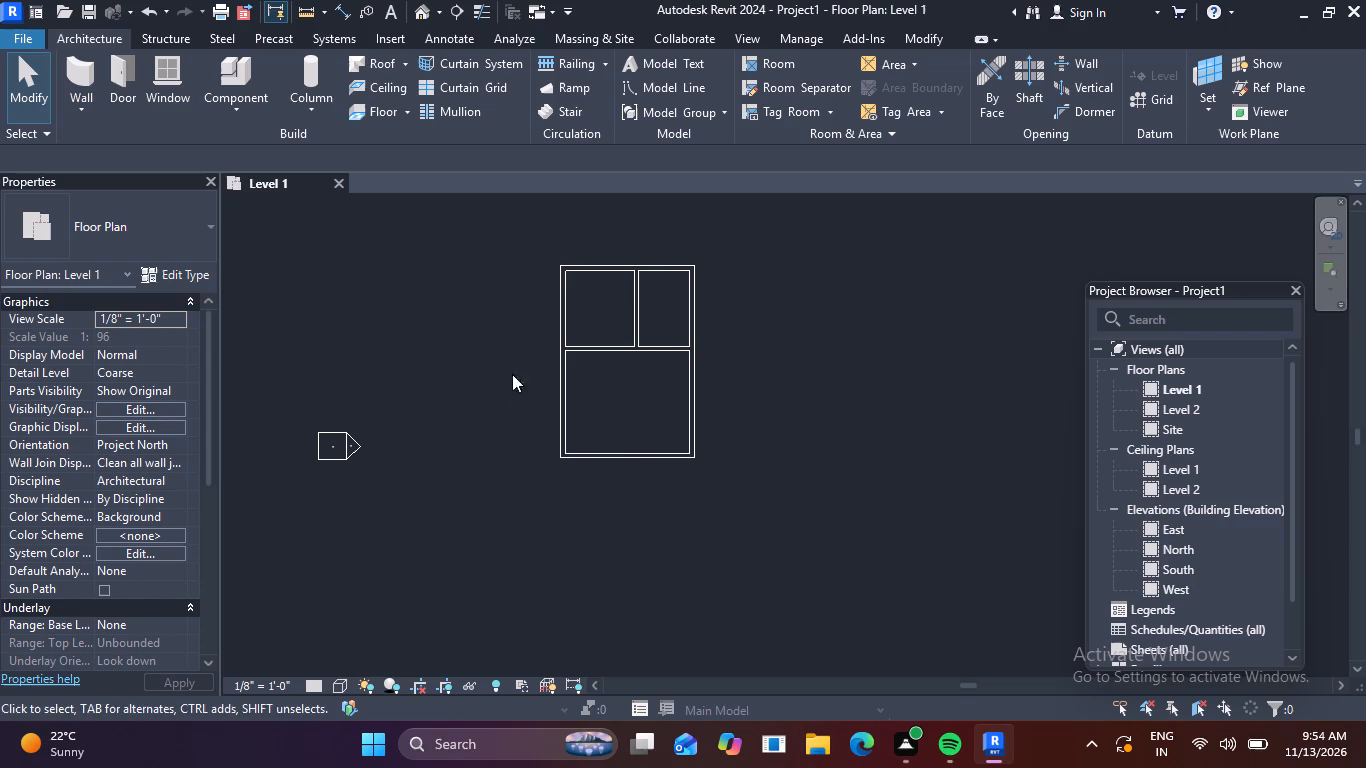
pyautogui.click(566, 402)
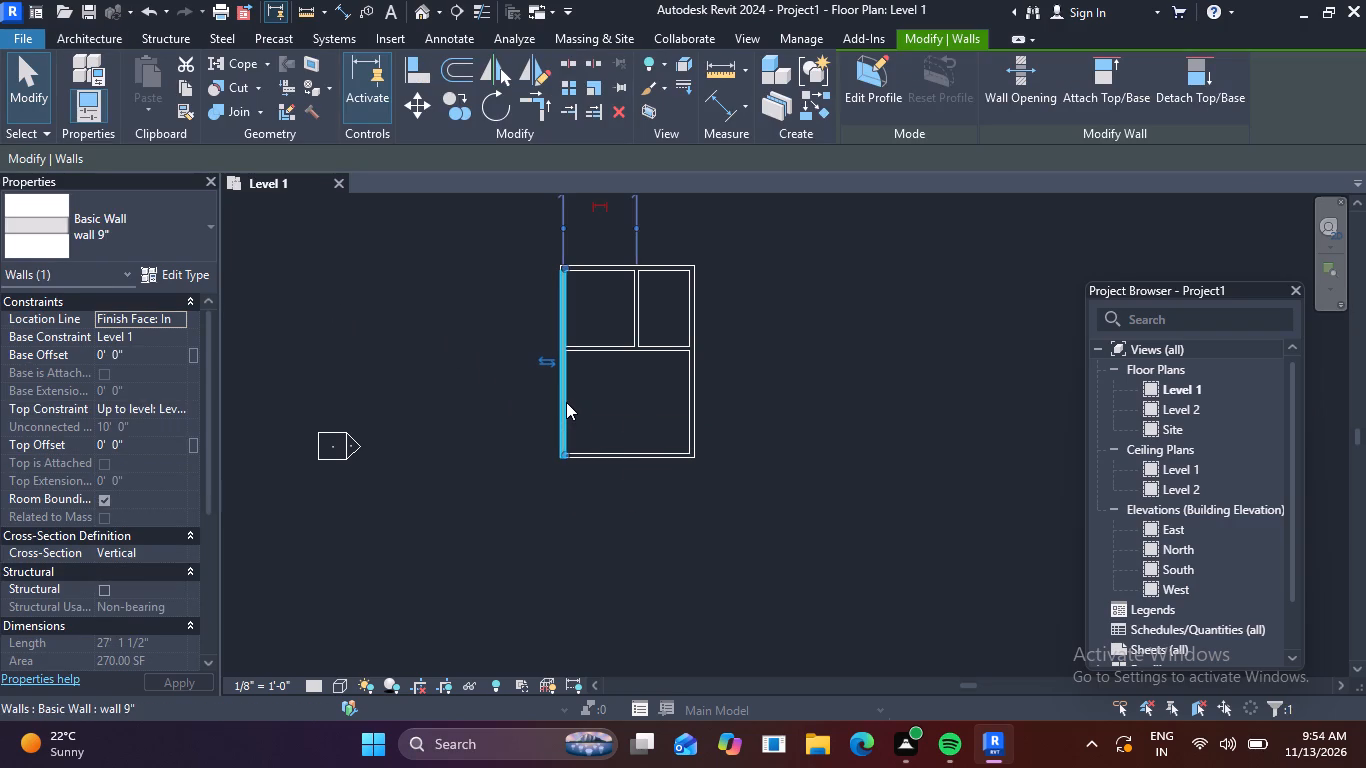
pyautogui.write('cs')
pyautogui.scroll(4, 604, 476)
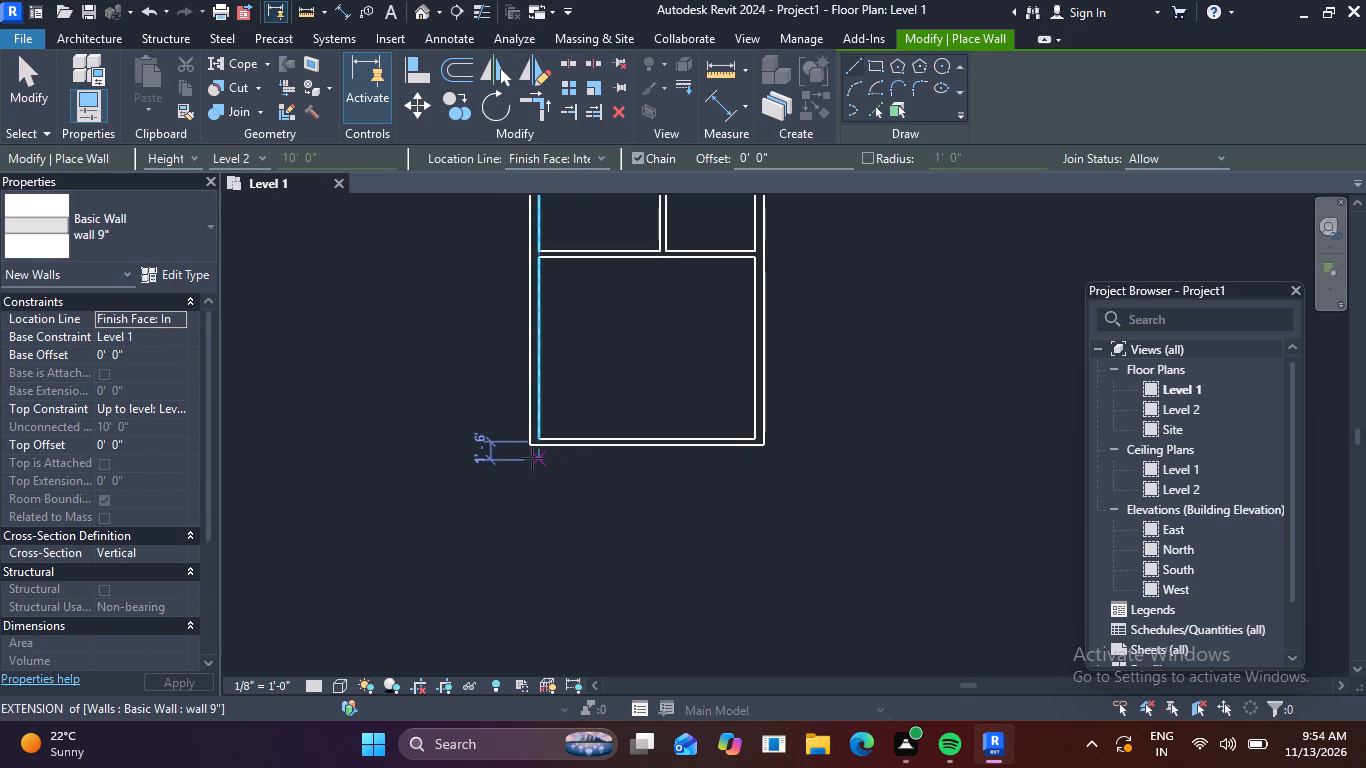
pyautogui.click(526, 450)
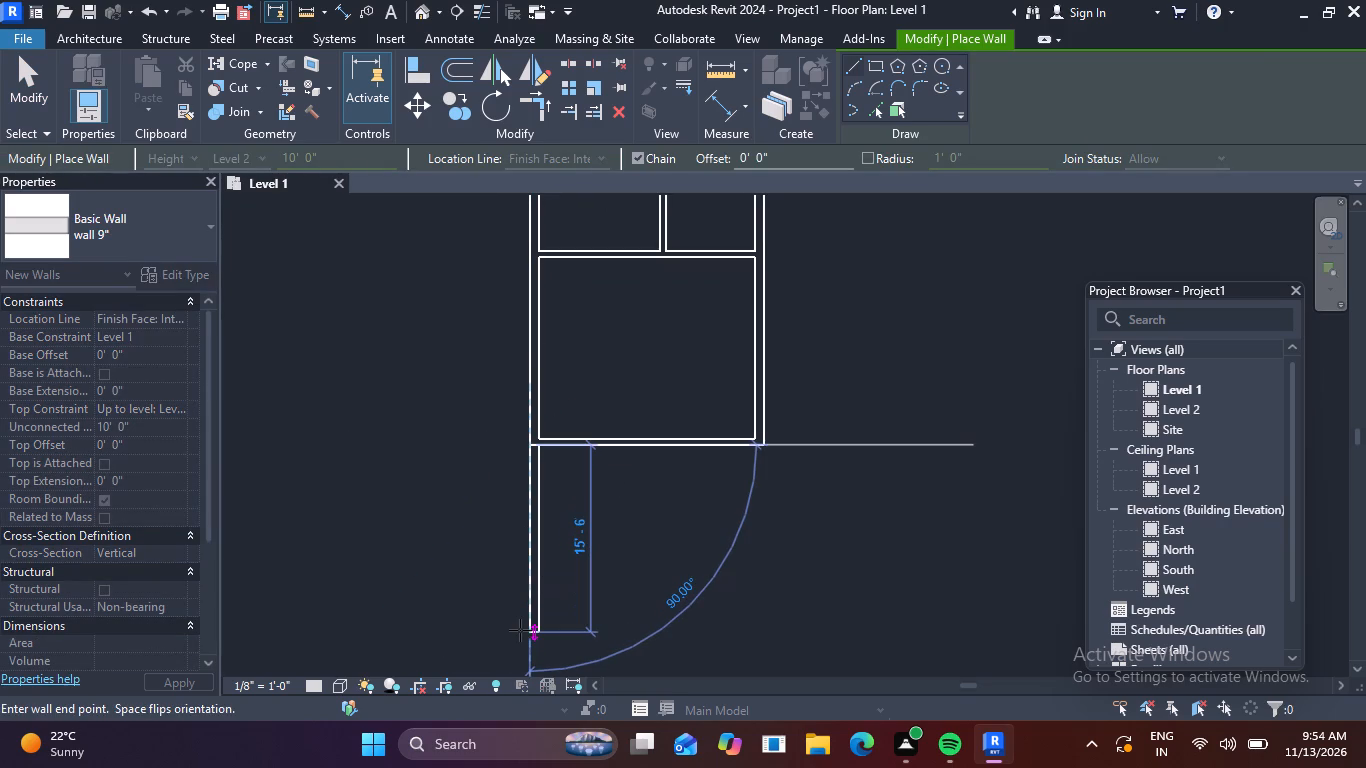
pyautogui.moveTo(520, 630); pyautogui.dragTo(532, 559, button='middle')
pyautogui.scroll(-1, 532, 559)
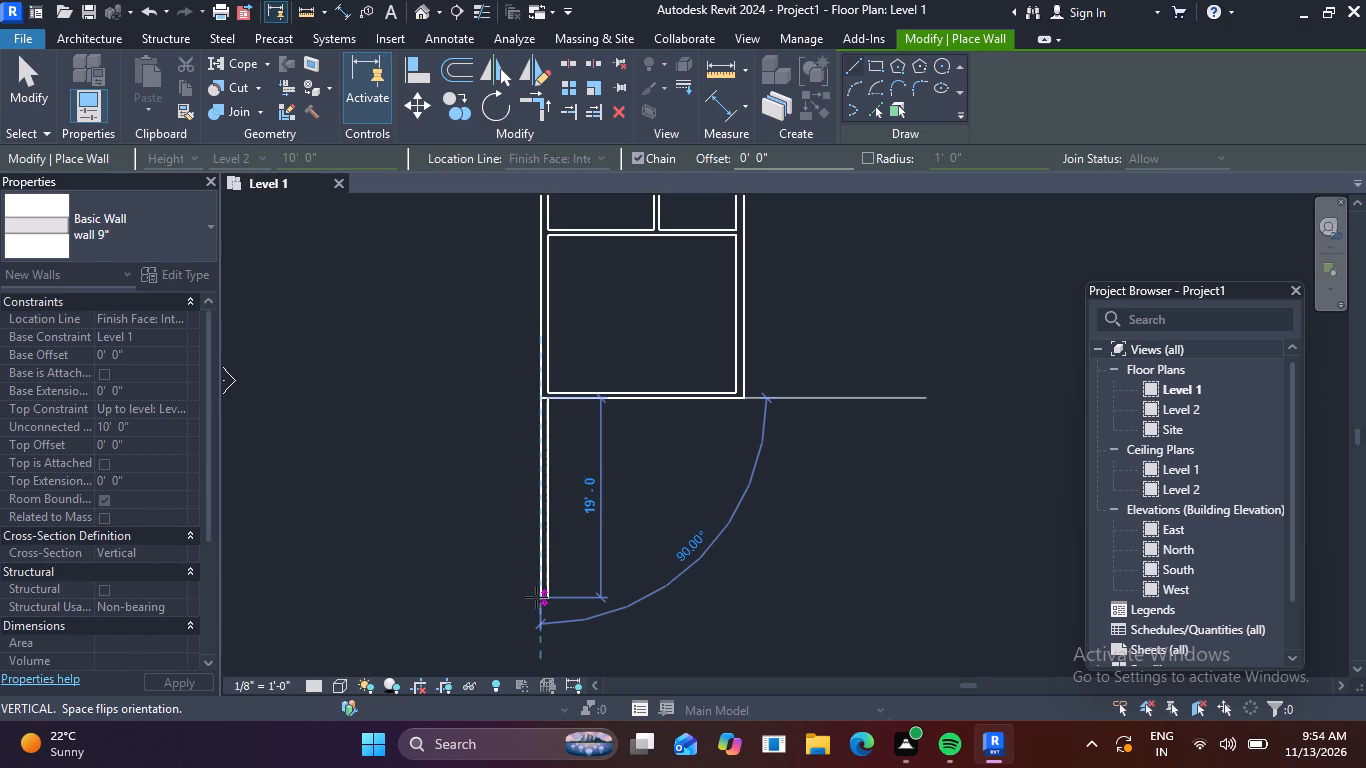
pyautogui.write('13')
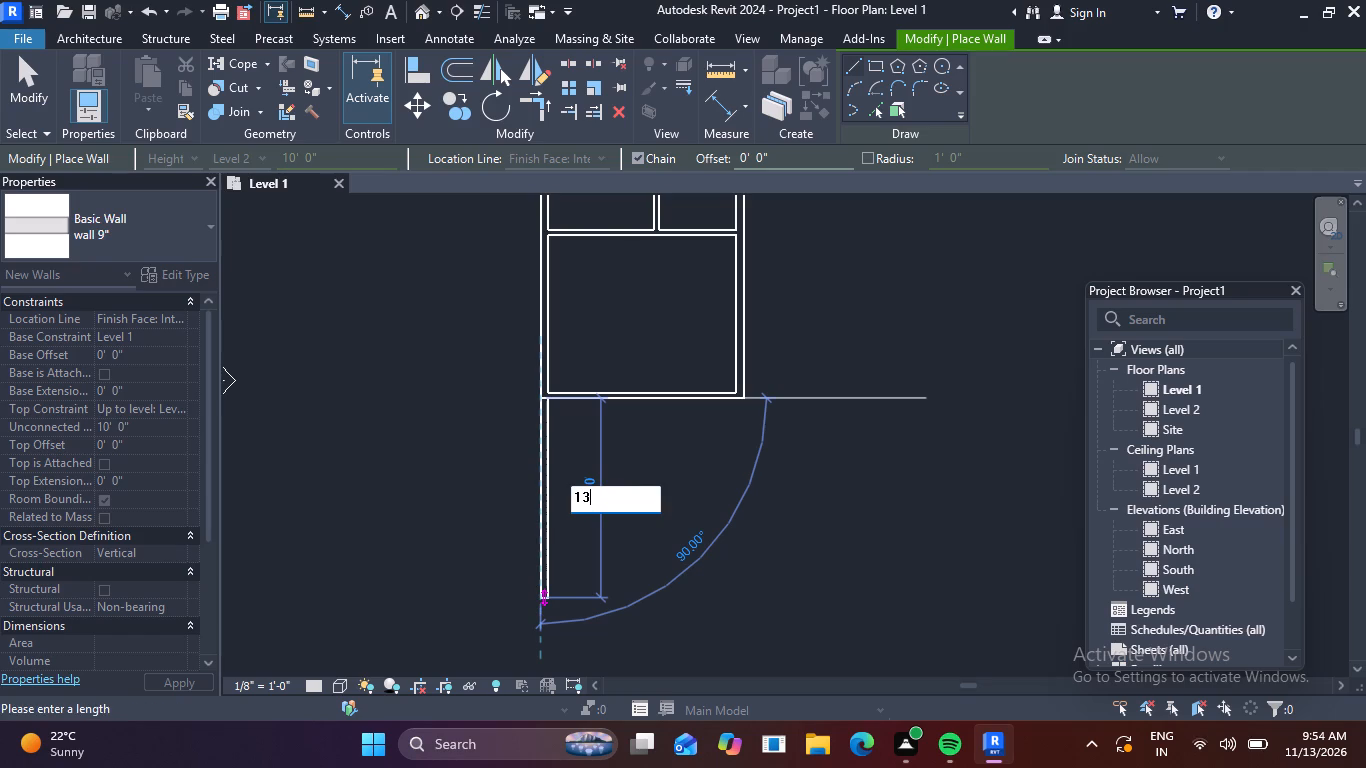
pyautogui.press("'")
pyautogui.press('Return')
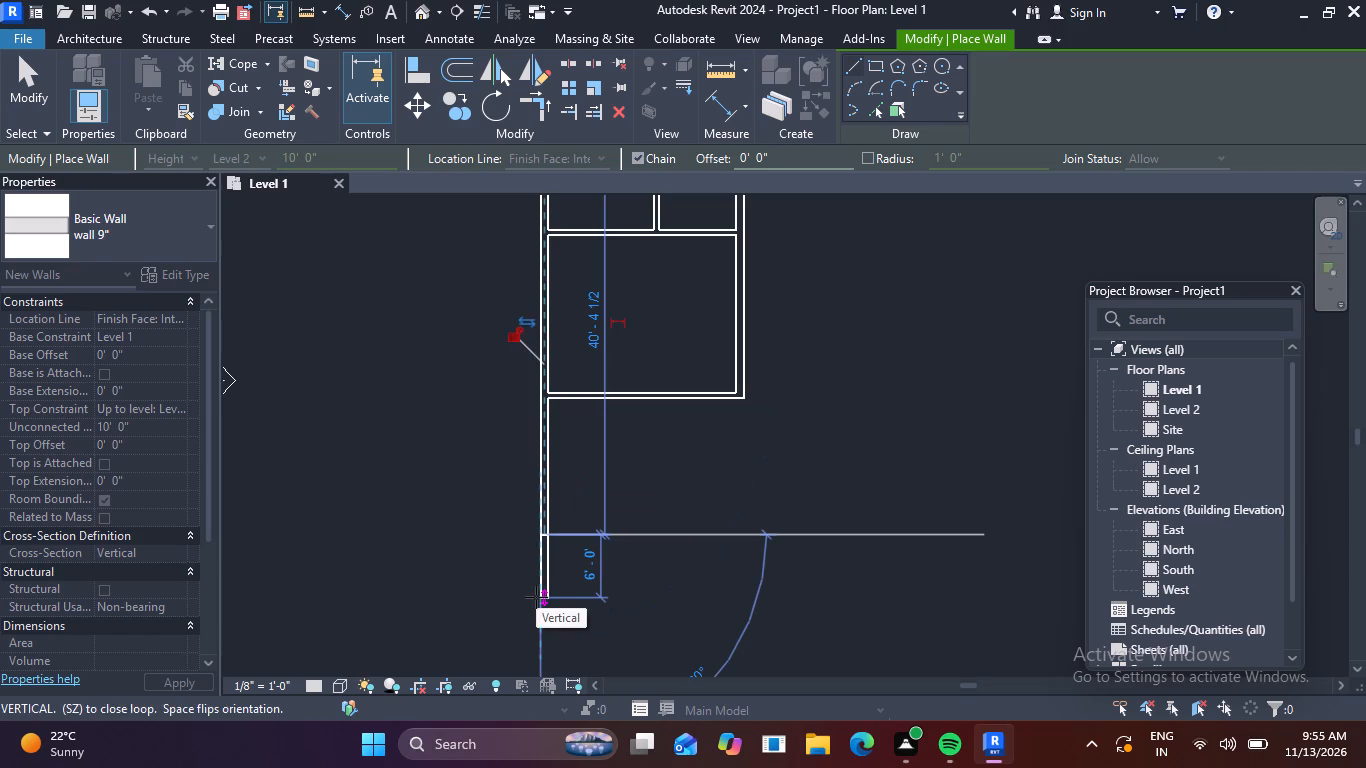
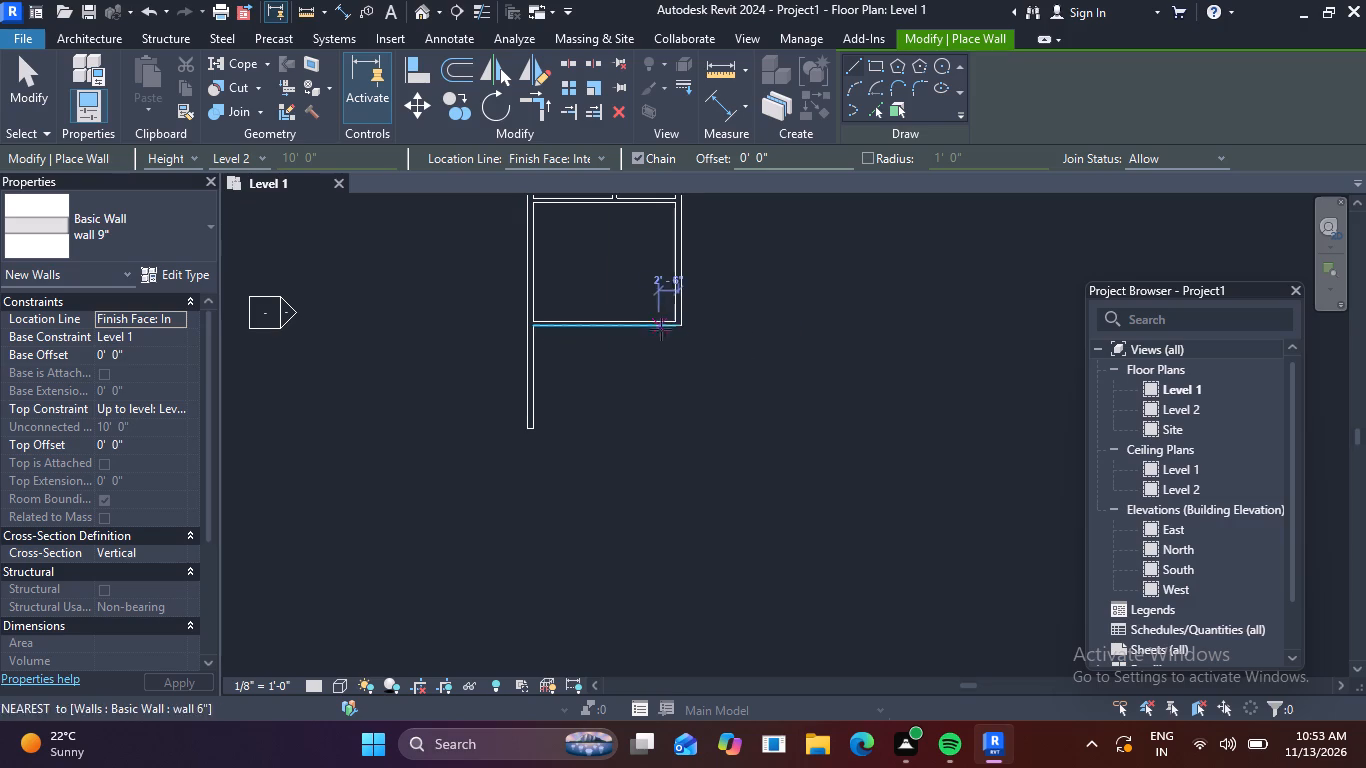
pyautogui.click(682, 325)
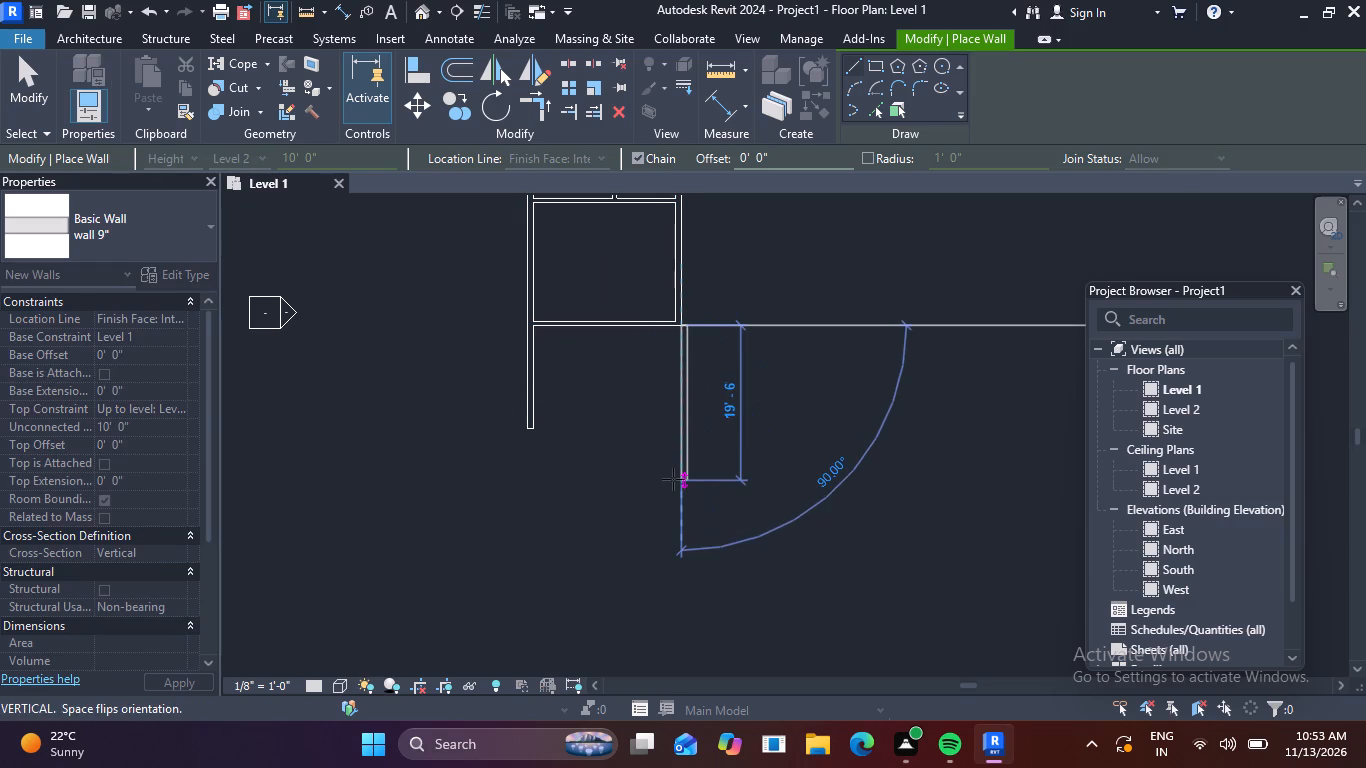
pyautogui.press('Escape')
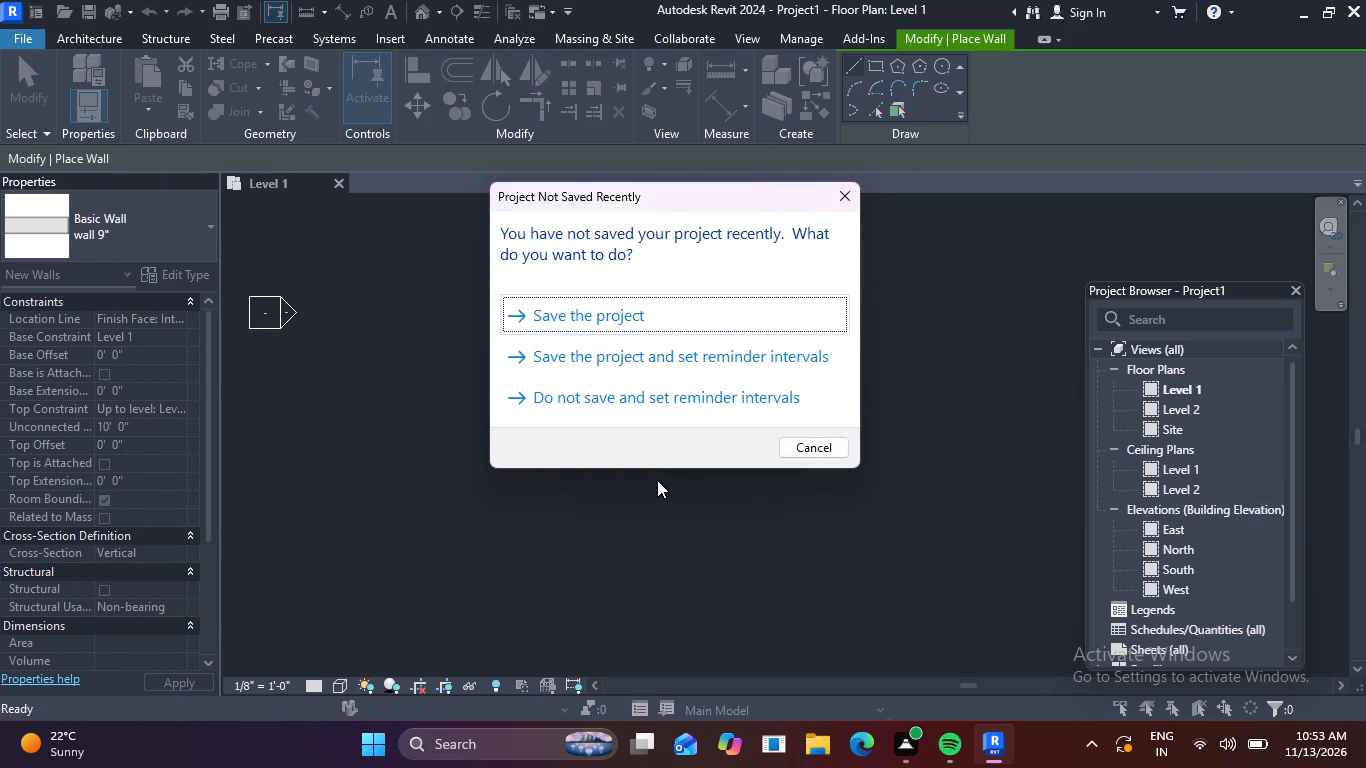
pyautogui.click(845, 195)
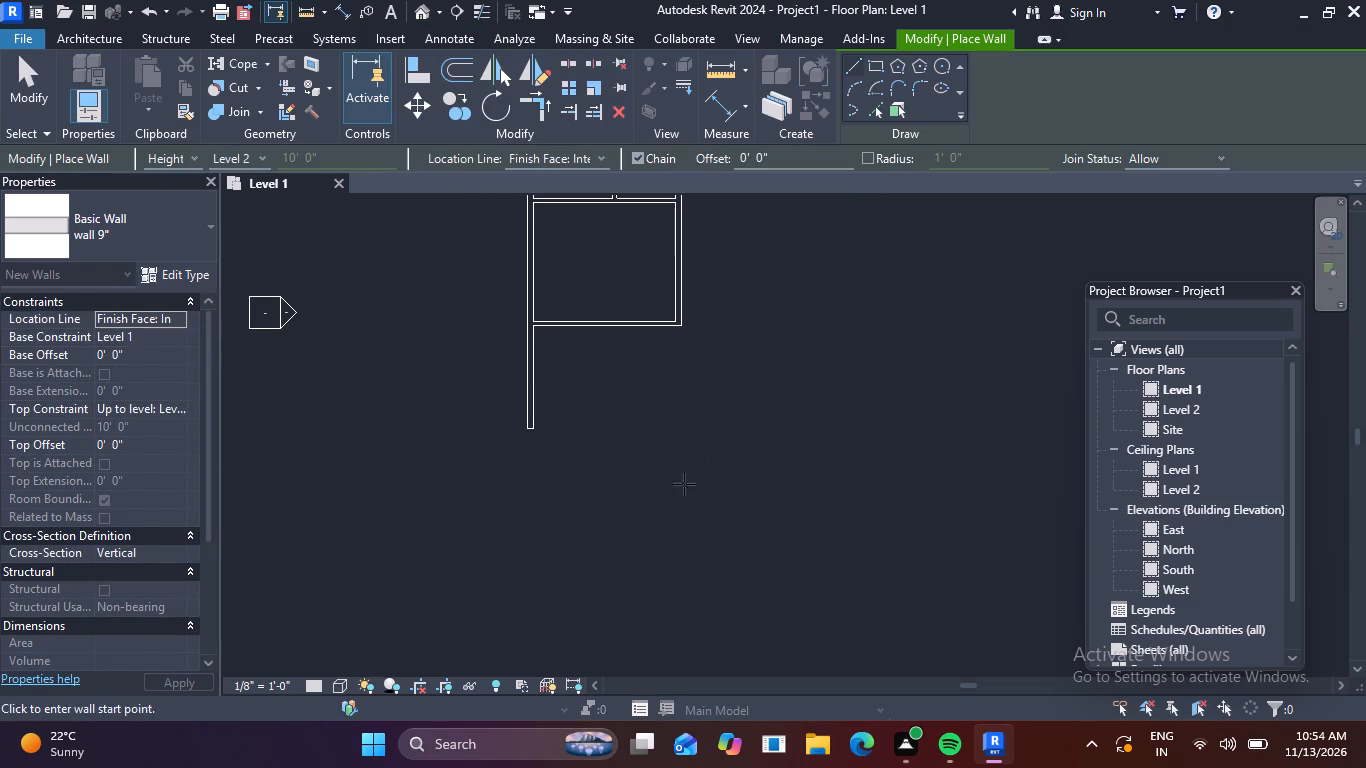
# Draw a wall 9" type wall straight down from the large room's inner bottom-right corner, ending level with the opposite side wall's lower end.
pyautogui.scroll(3, 670, 366)
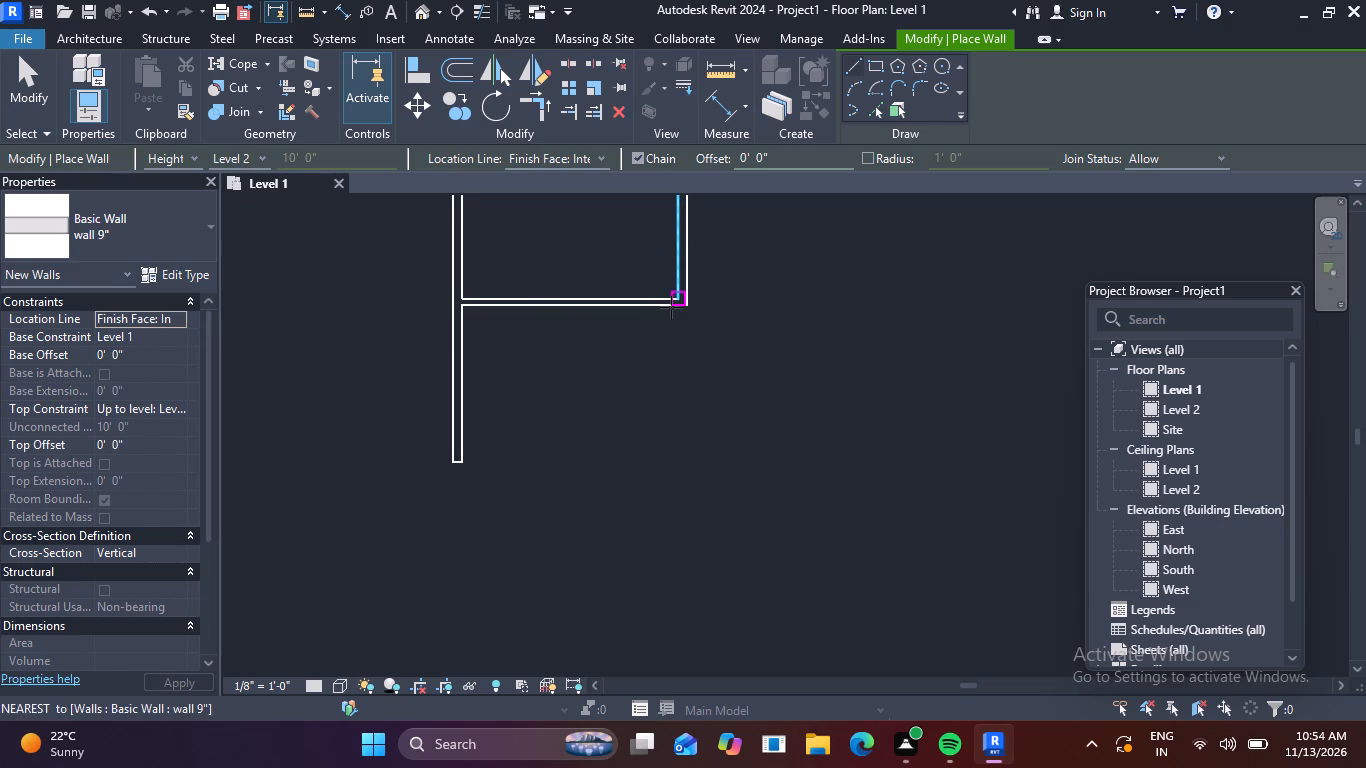
pyautogui.click(672, 307)
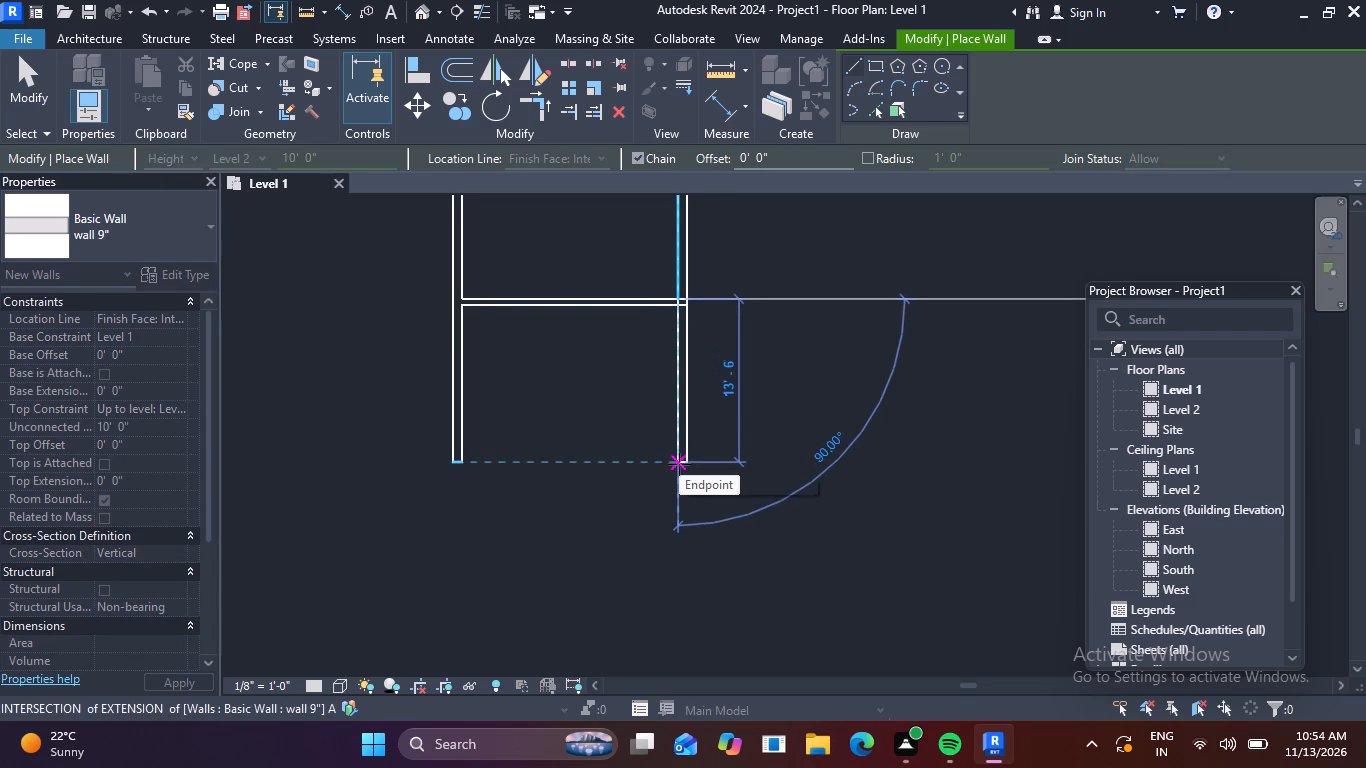
pyautogui.click(679, 464)
pyautogui.press('Escape')
pyautogui.scroll(-3, 663, 479)
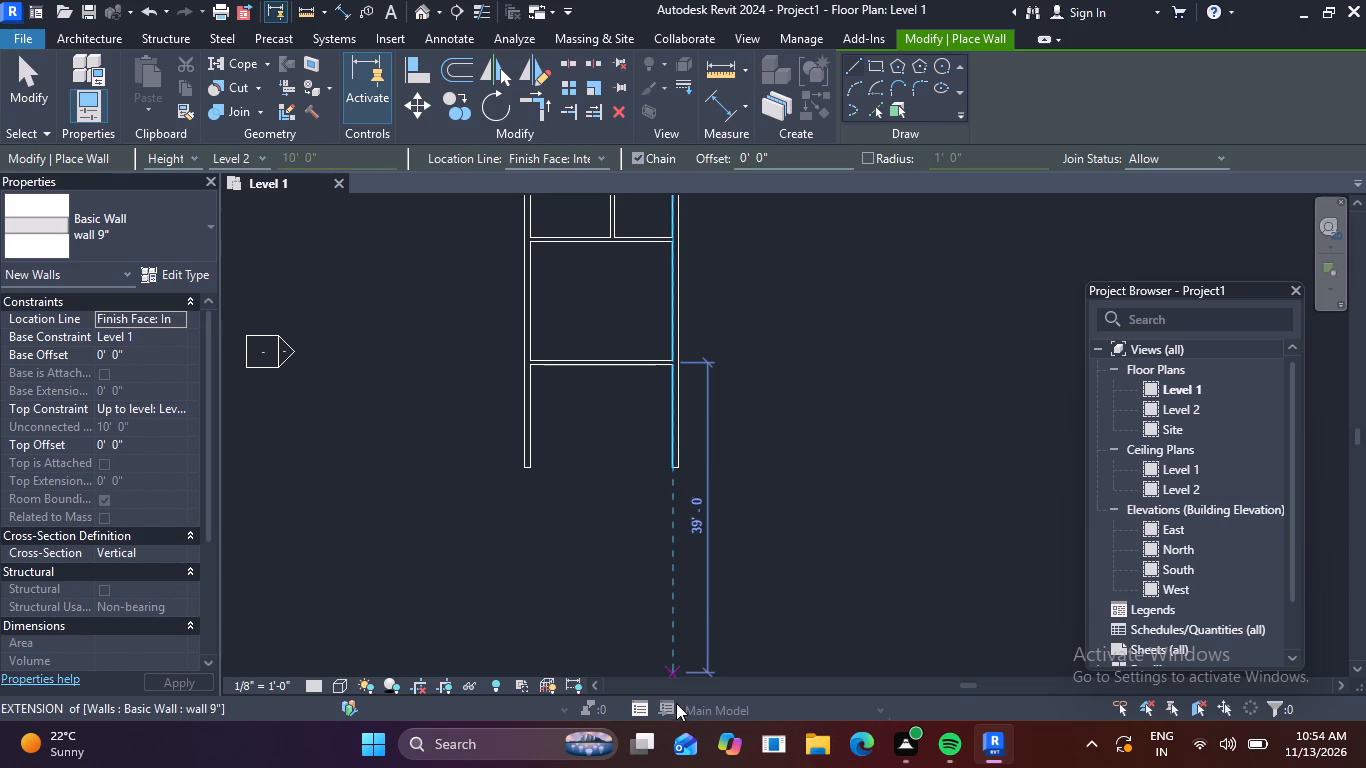
pyautogui.middleClick(676, 705)
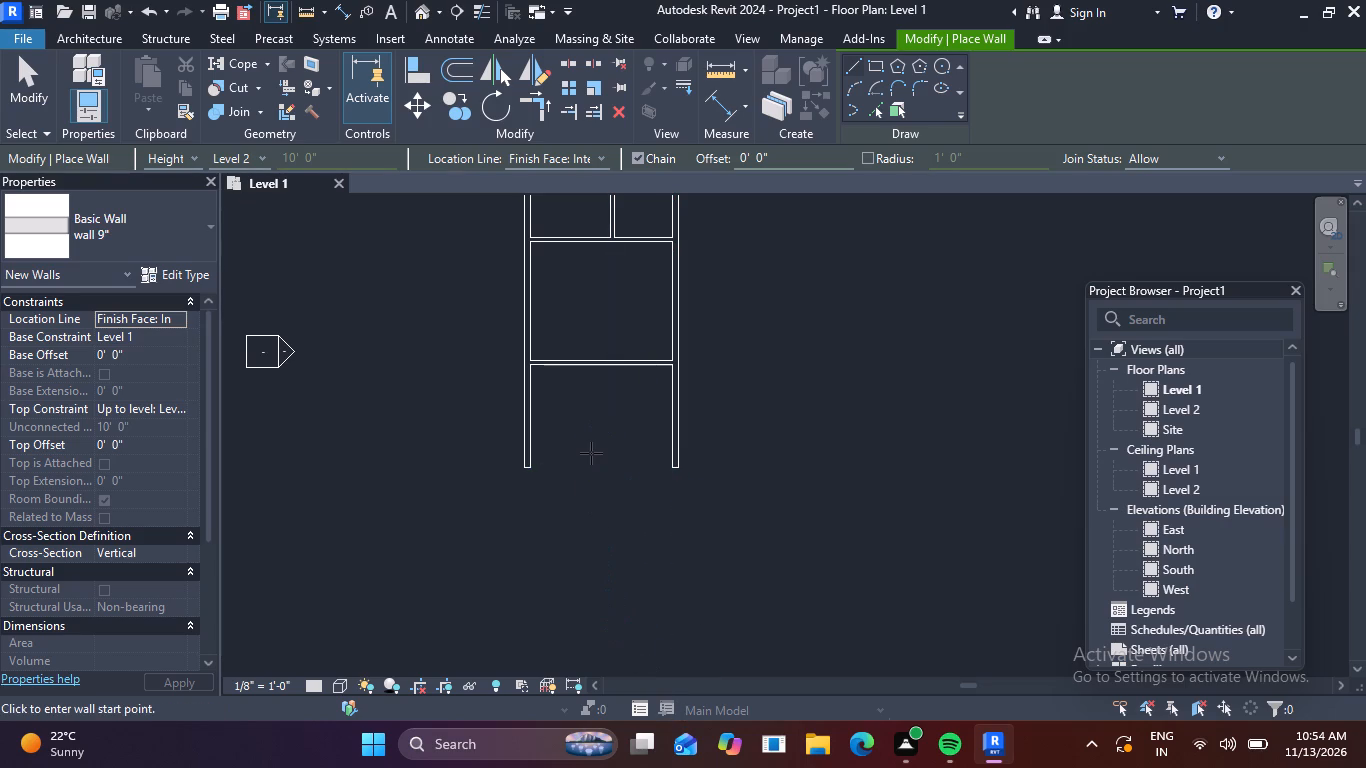
pyautogui.scroll(-2, 596, 423)
pyautogui.moveTo(611, 471); pyautogui.dragTo(604, 517, button='middle')
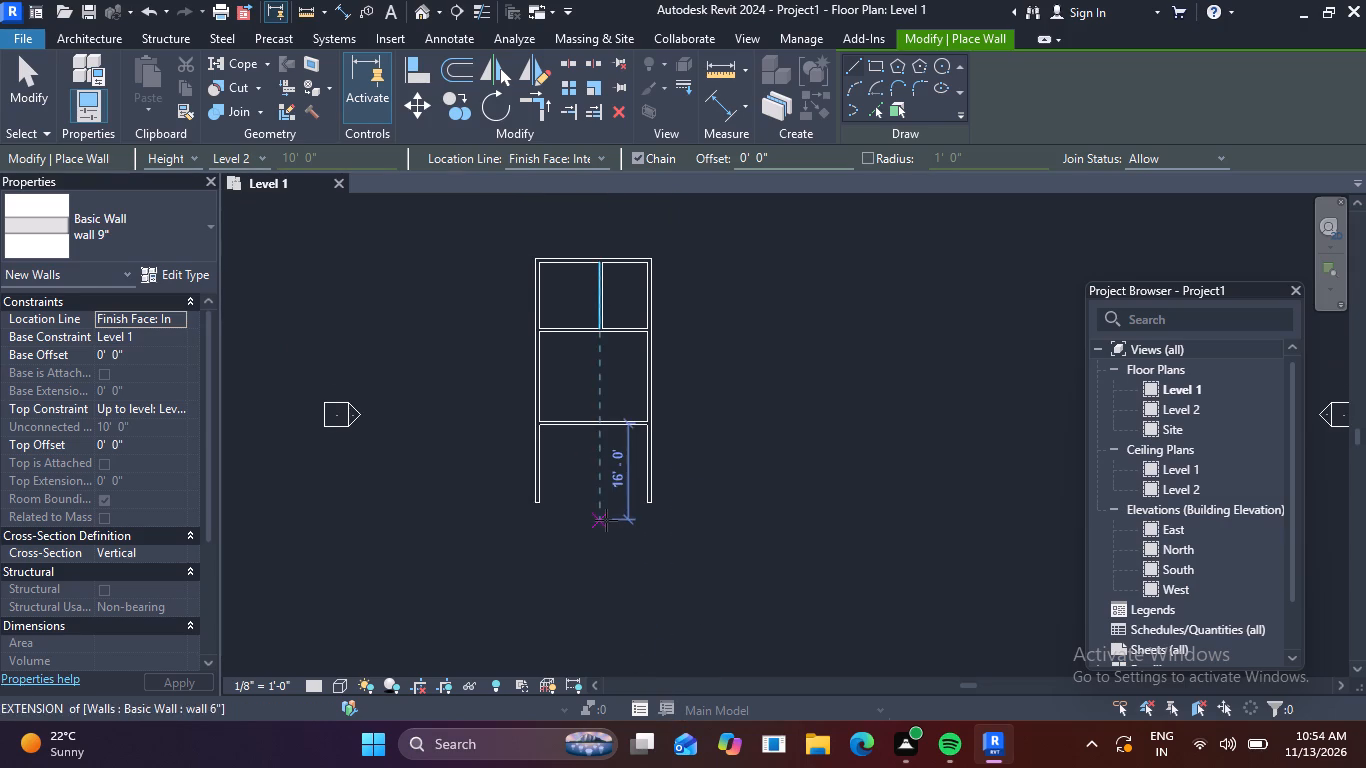
pyautogui.press('Escape')
pyautogui.press('Escape')
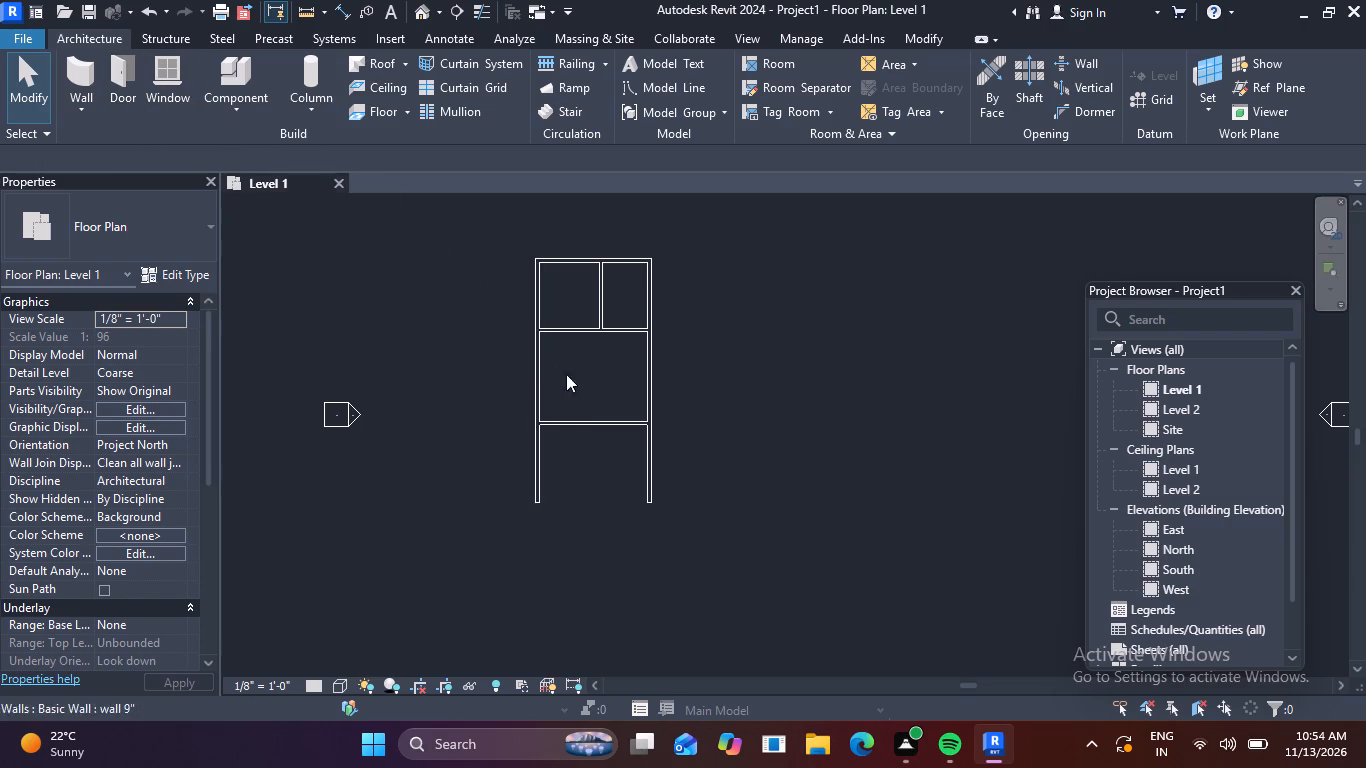
# Enclose a small room in the large room's bottom-left corner with wall 6" type walls, its vertical wall 4' long and about 5'-9" from the left wall.
pyautogui.click(613, 424)
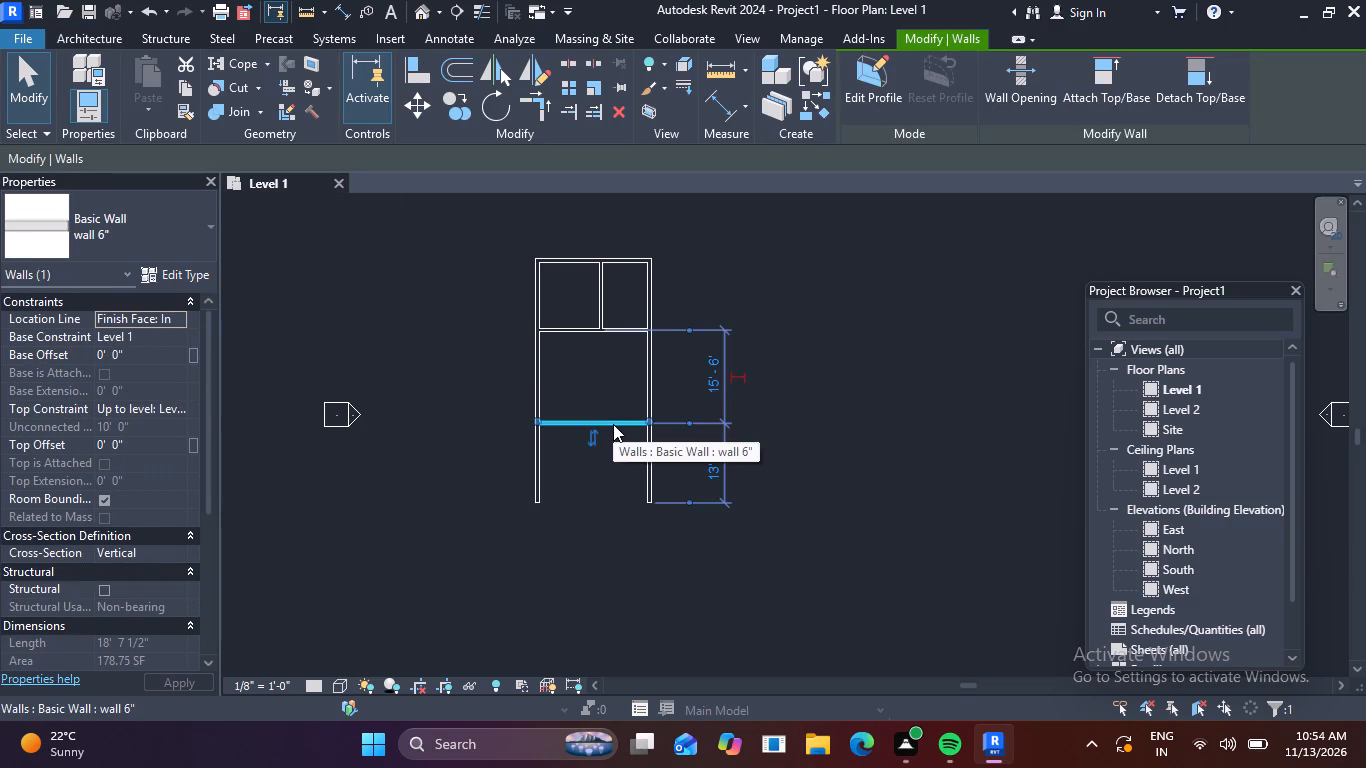
pyautogui.write('cs')
pyautogui.scroll(4, 556, 399)
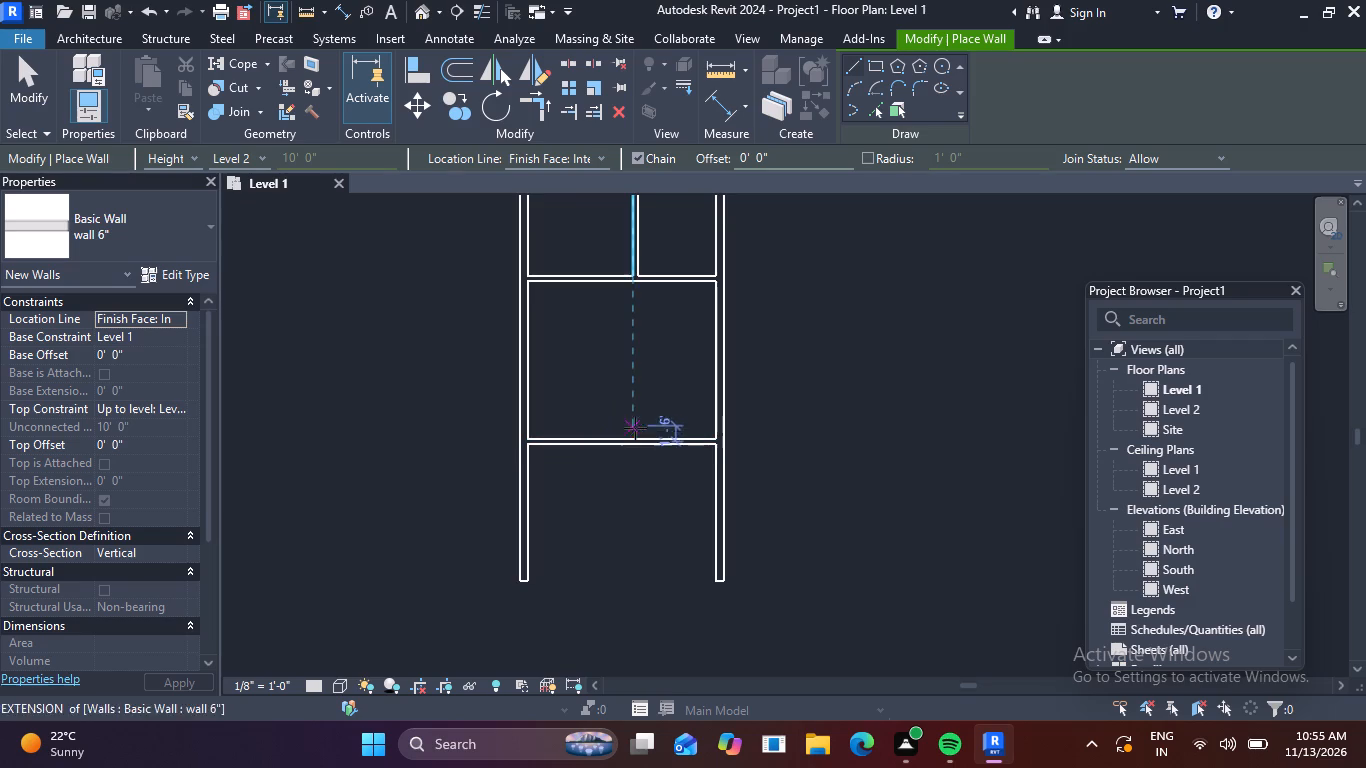
pyautogui.click(579, 437)
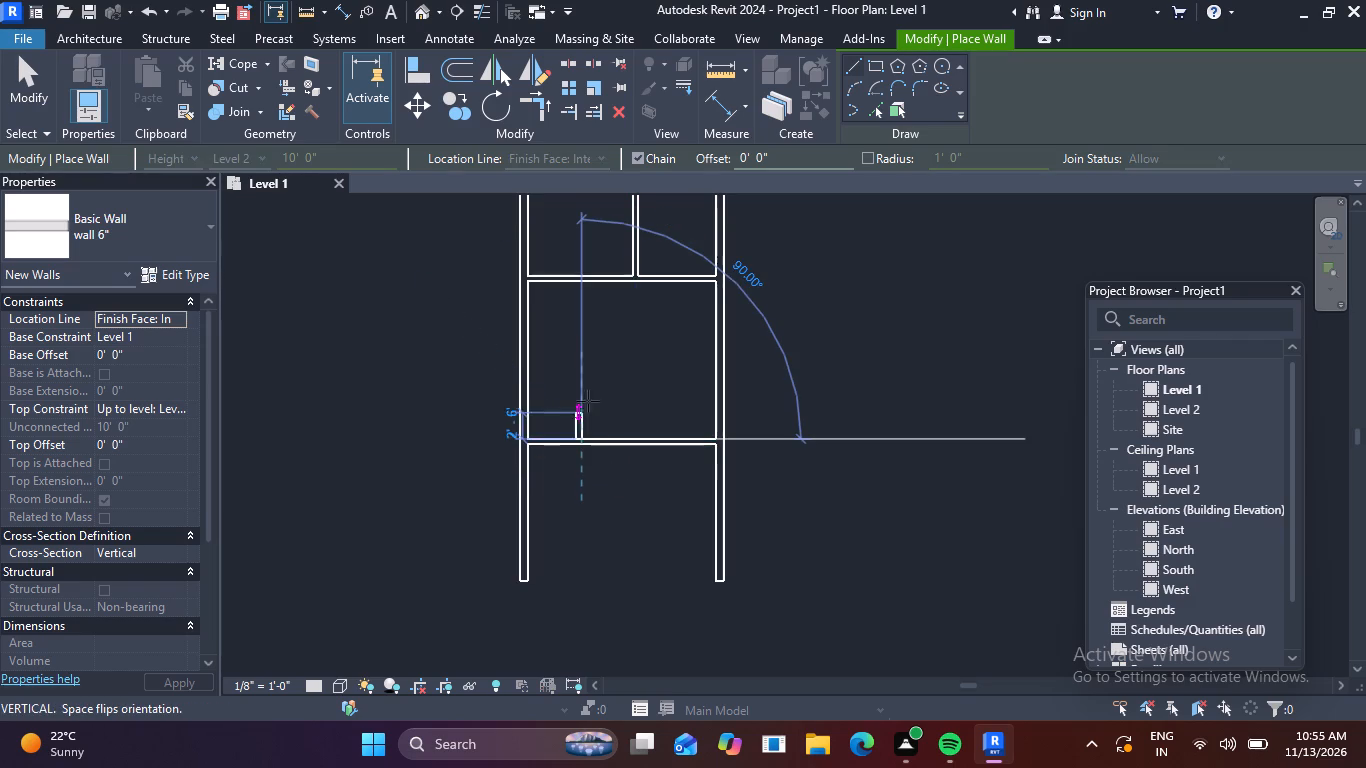
pyautogui.press('space')
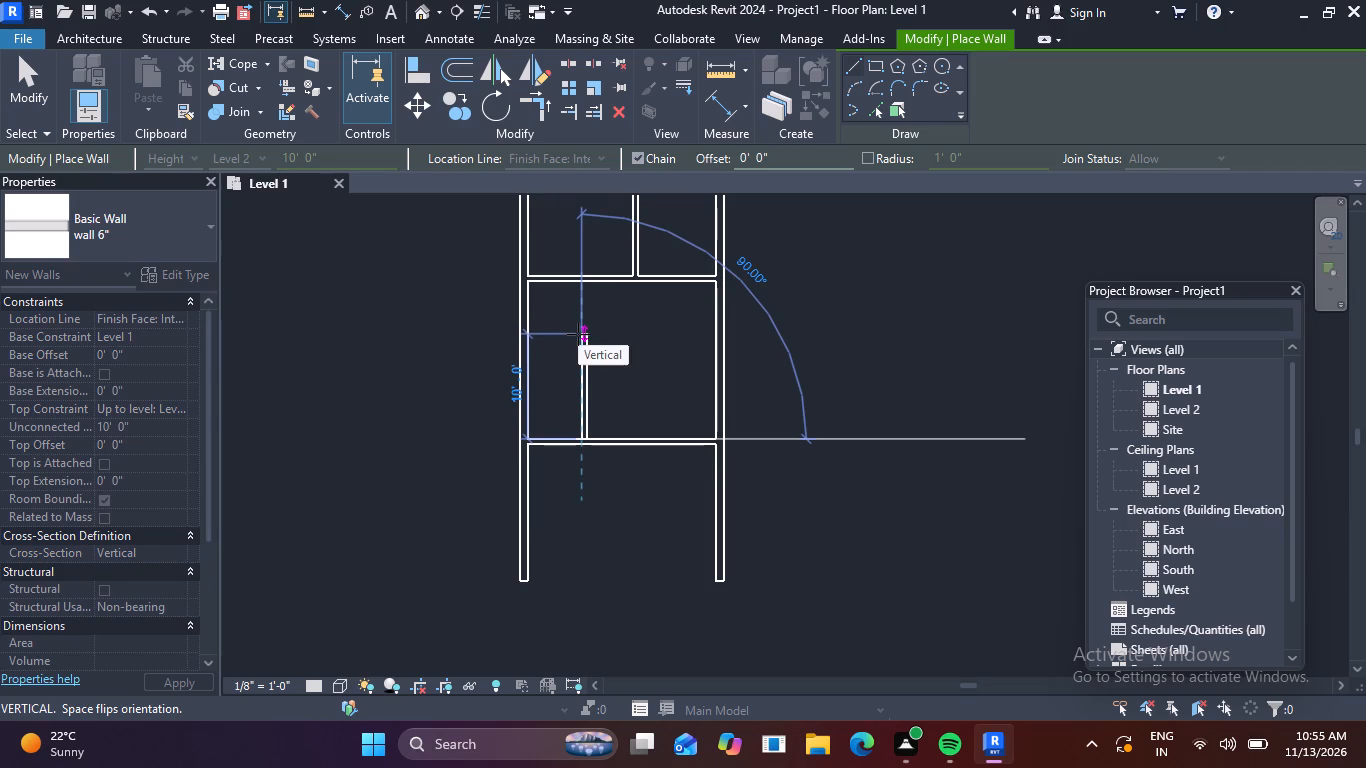
pyautogui.write("4'")
pyautogui.press('Return')
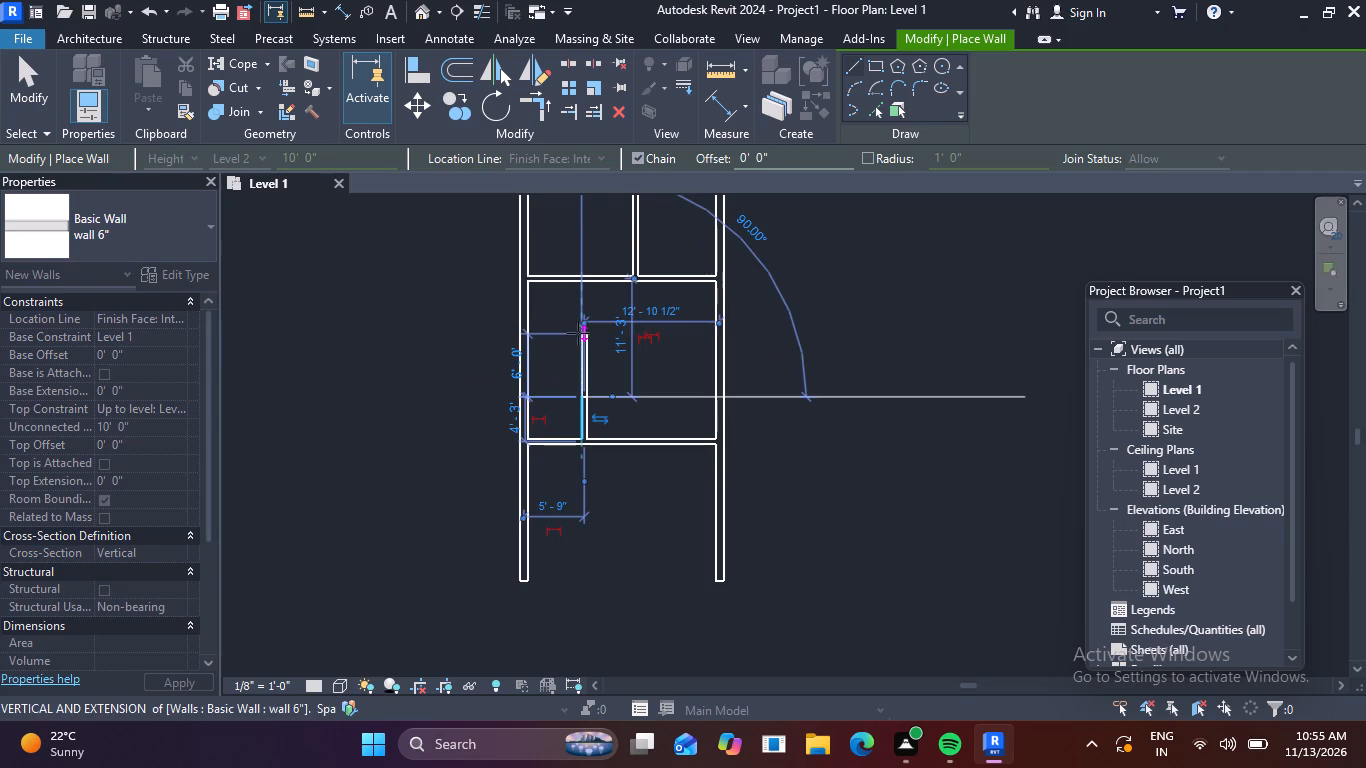
pyautogui.click(533, 397)
pyautogui.press('Escape')
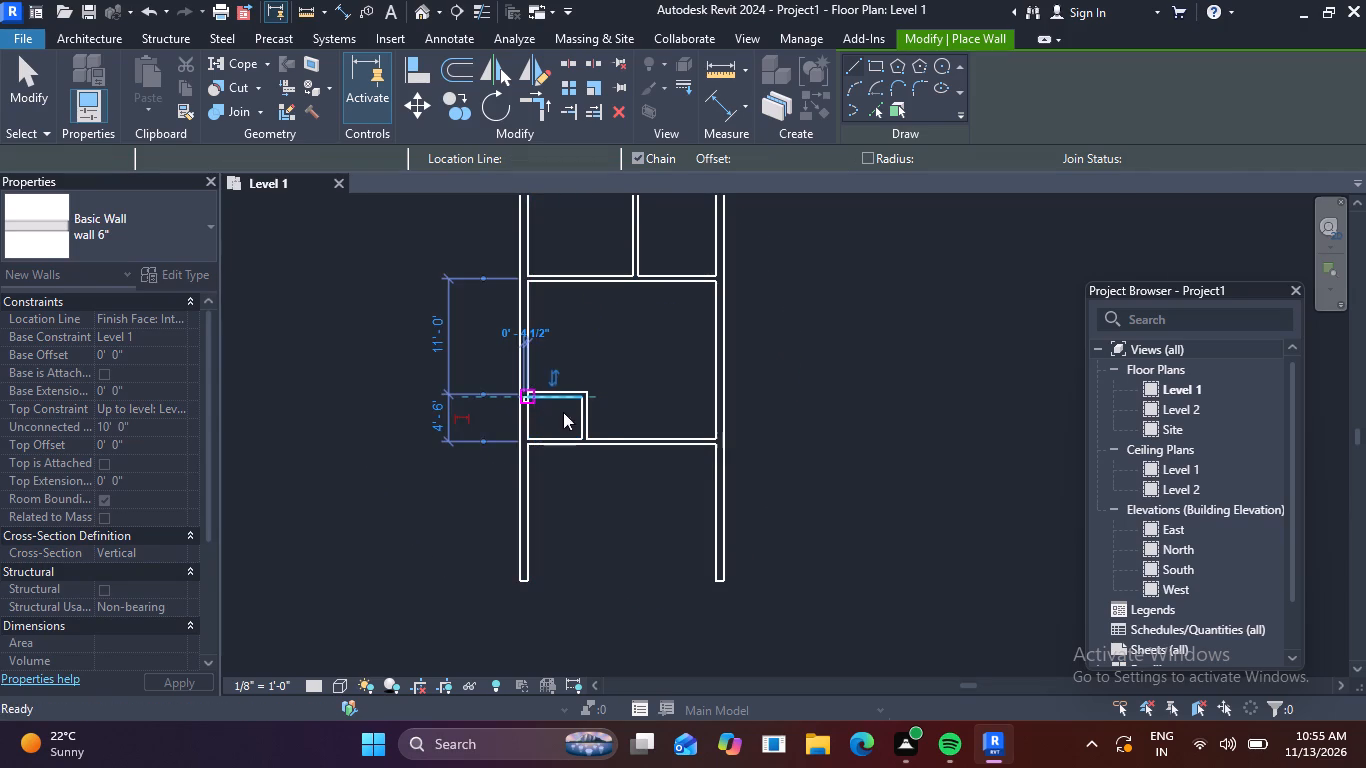
pyautogui.scroll(4, 568, 420)
pyautogui.press('Escape')
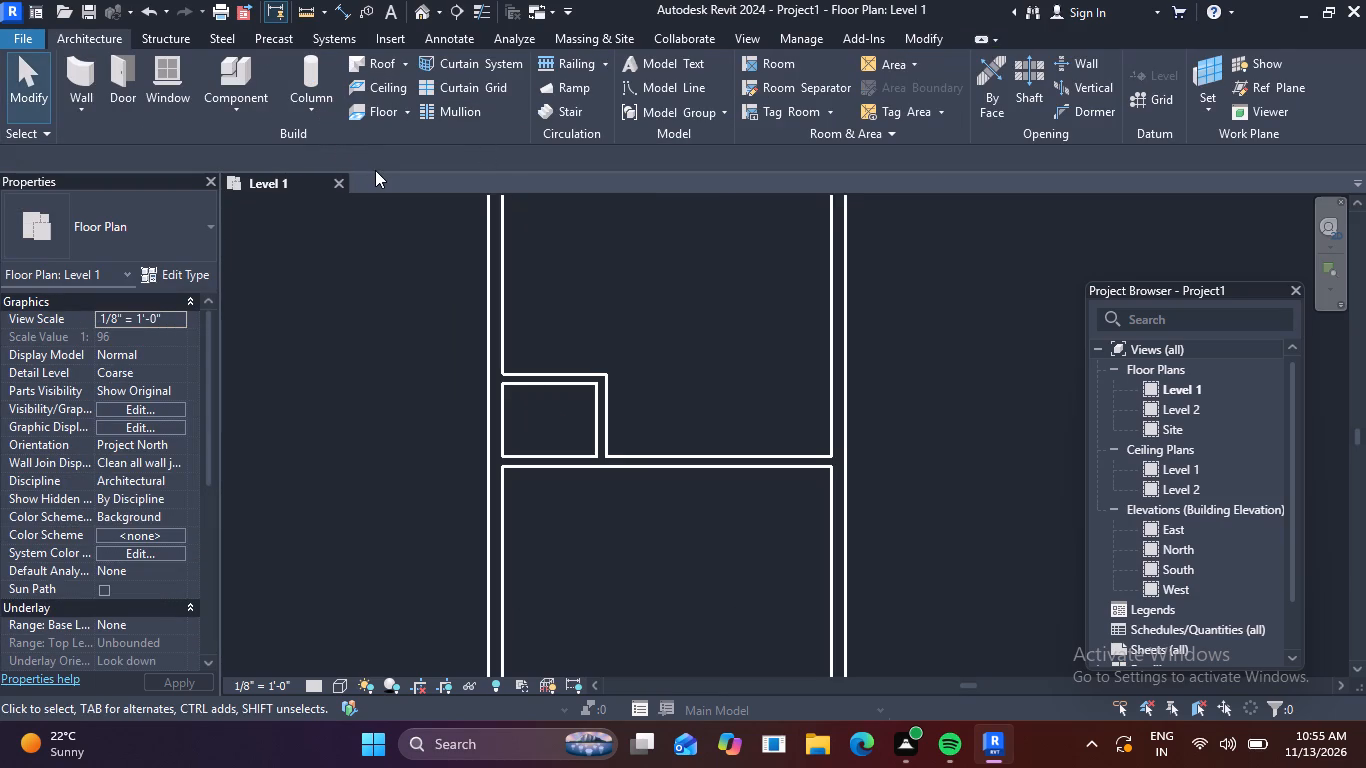
# Measure the small corner room's width from the left outer wall's centerline to its right wall's centerline.
pyautogui.press('d')
pyautogui.press('i')
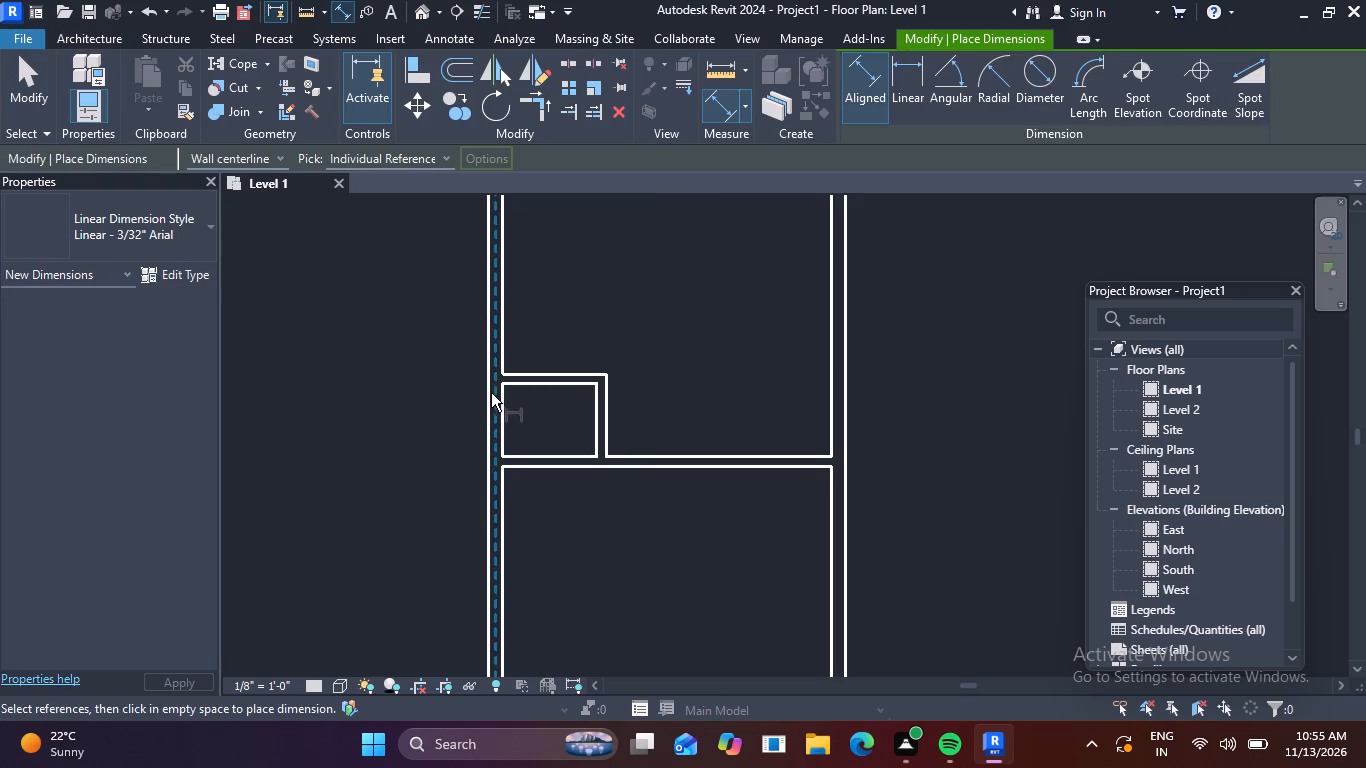
pyautogui.click(494, 412)
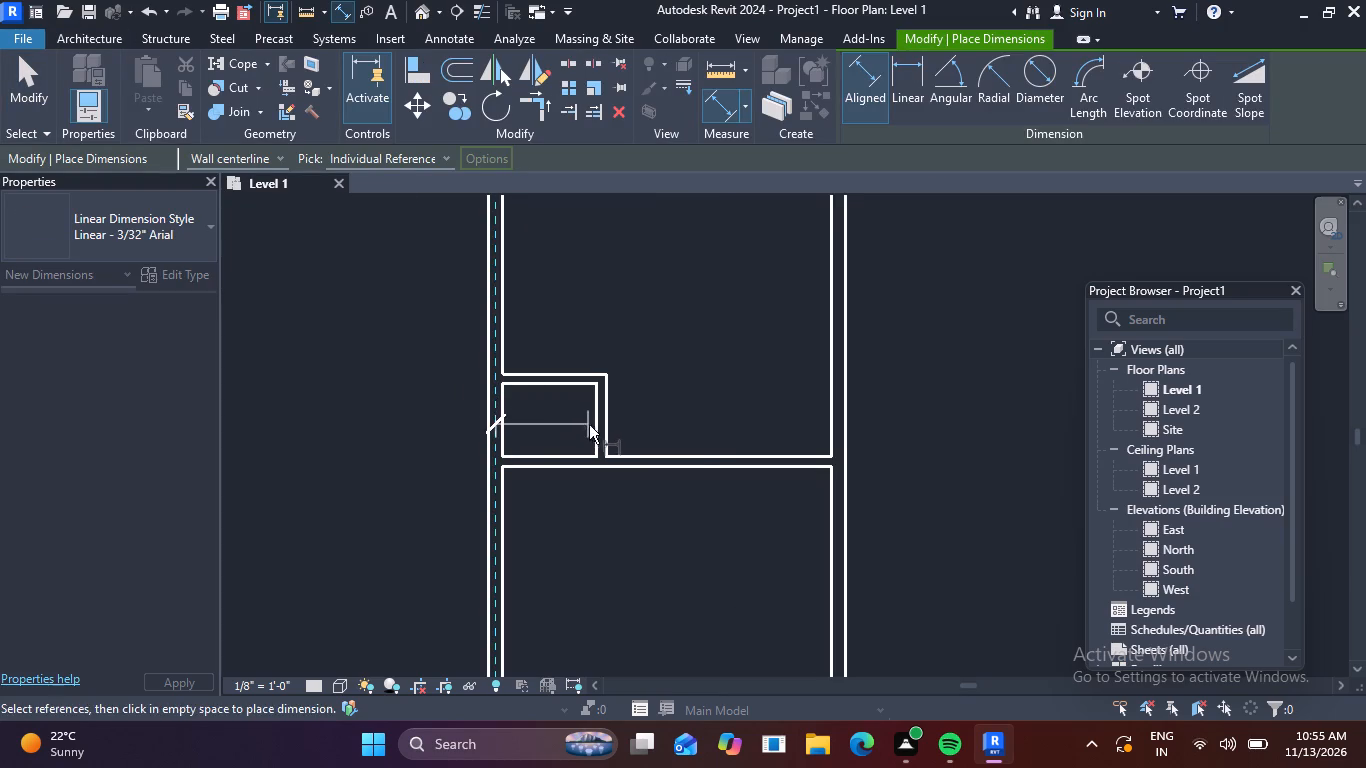
pyautogui.click(604, 426)
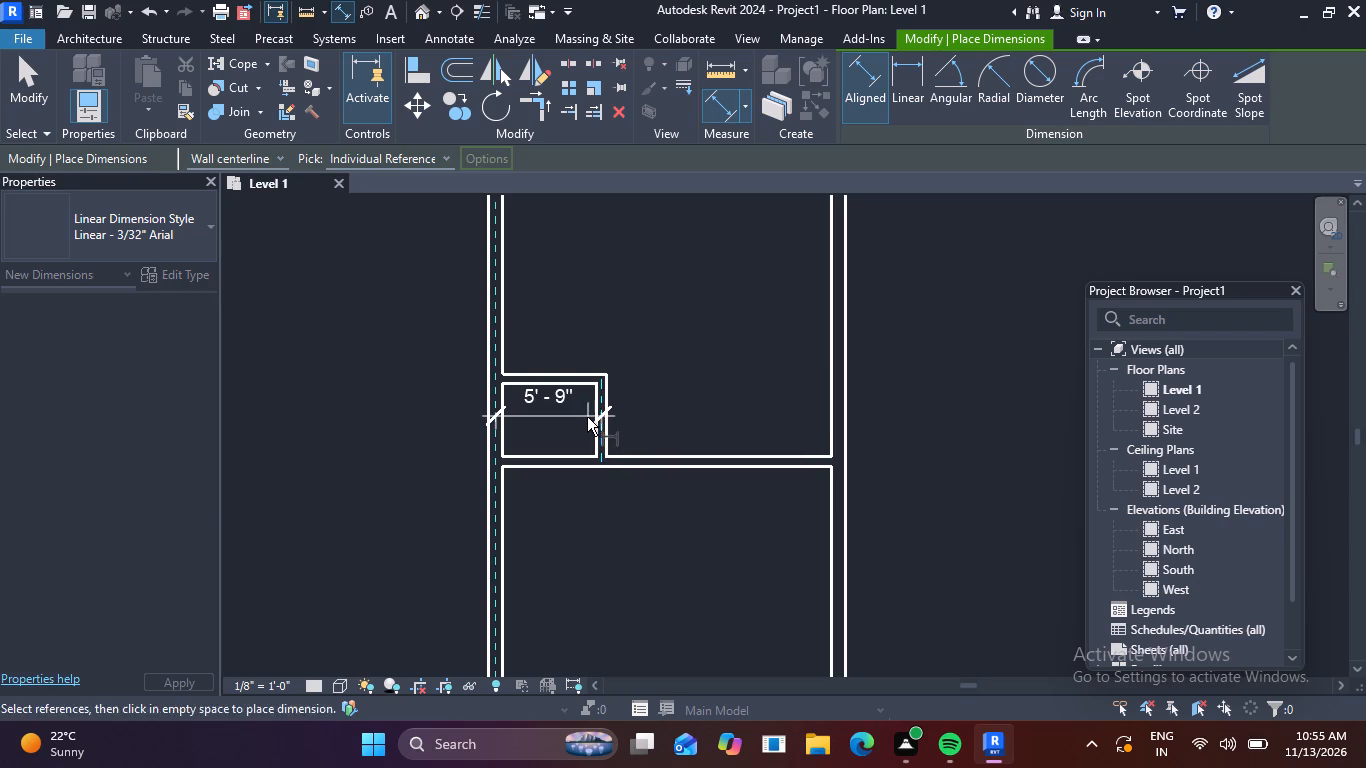
pyautogui.press('Escape')
pyautogui.scroll(-3, 520, 394)
pyautogui.moveTo(618, 399); pyautogui.dragTo(588, 380, button='middle')
pyautogui.scroll(1, 583, 377)
pyautogui.press('Escape')
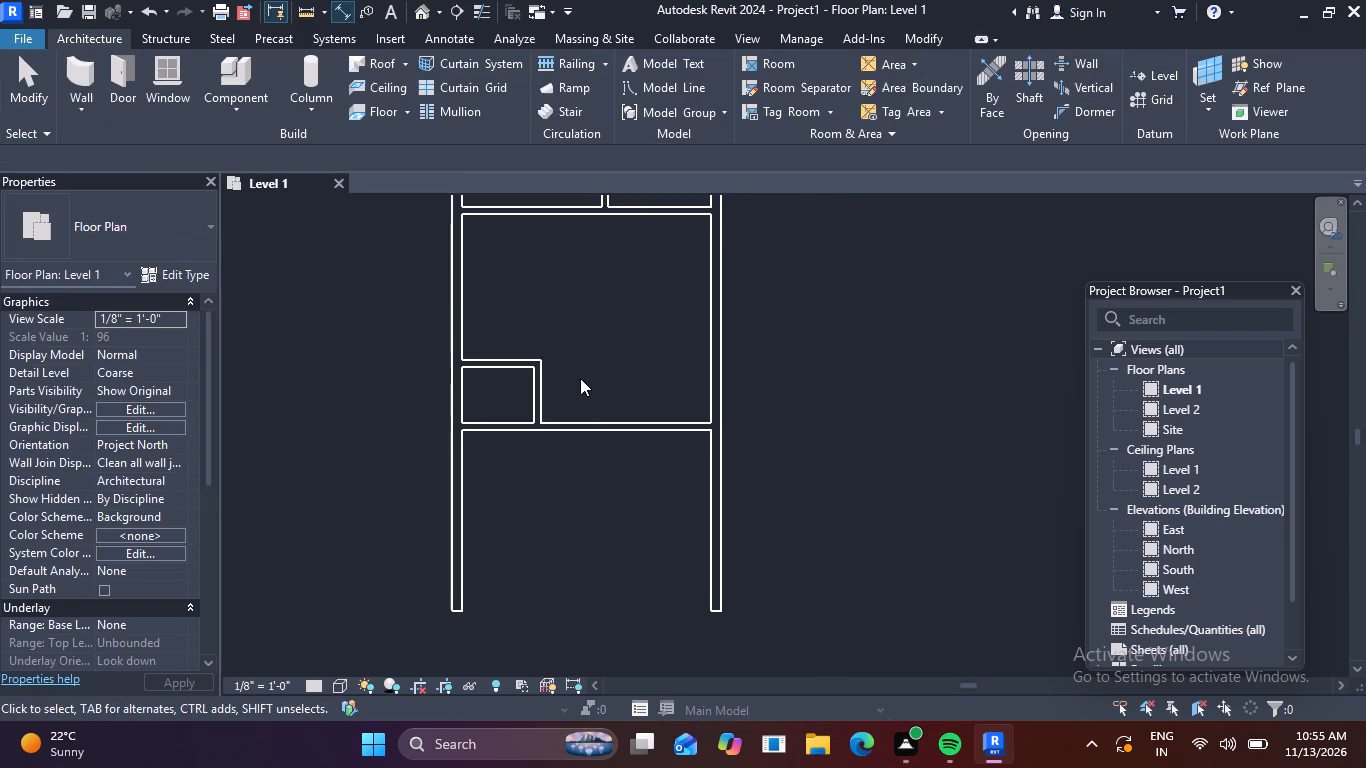
pyautogui.press('Escape')
# Place a Single-Flush 36" x 84" door in the large room's bottom wall, 2'-0" from the small room's wall, swinging into the large room.
pyautogui.click(126, 68)
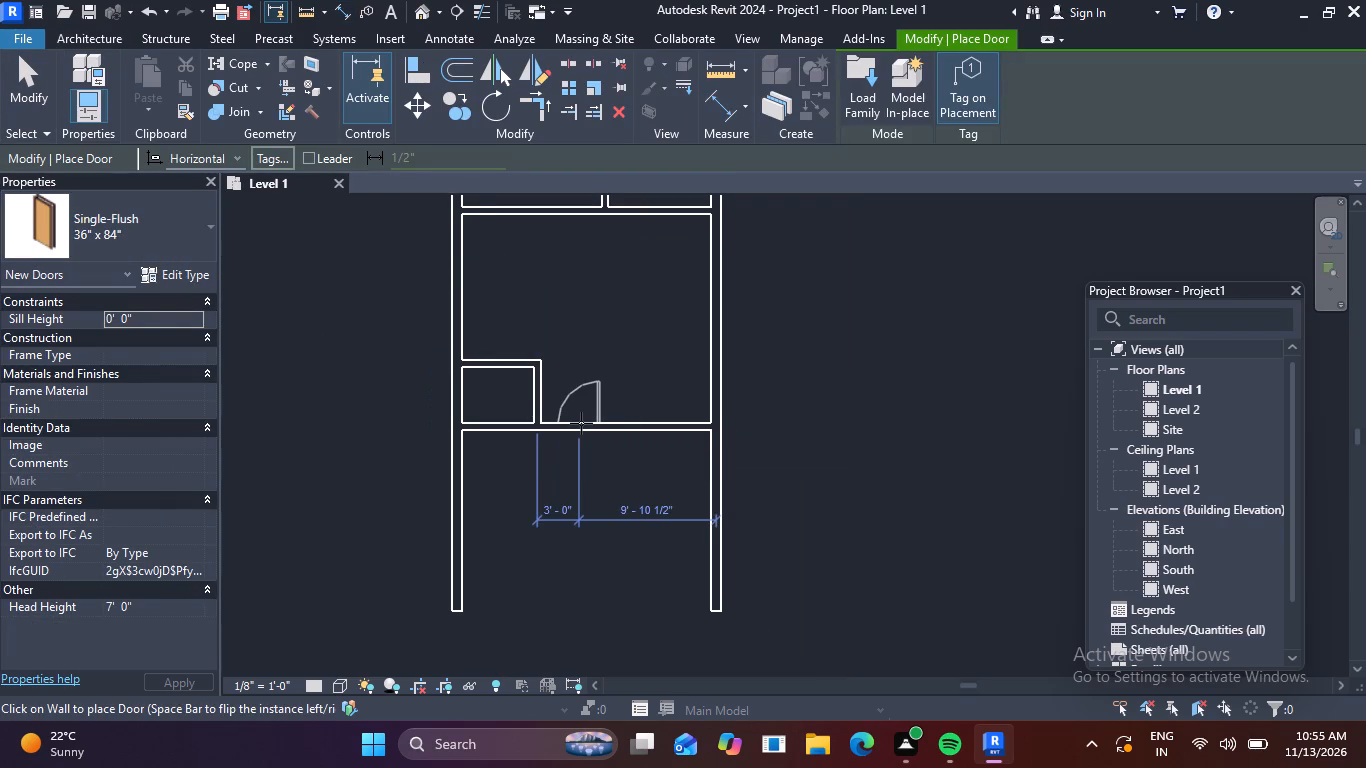
pyautogui.press('space')
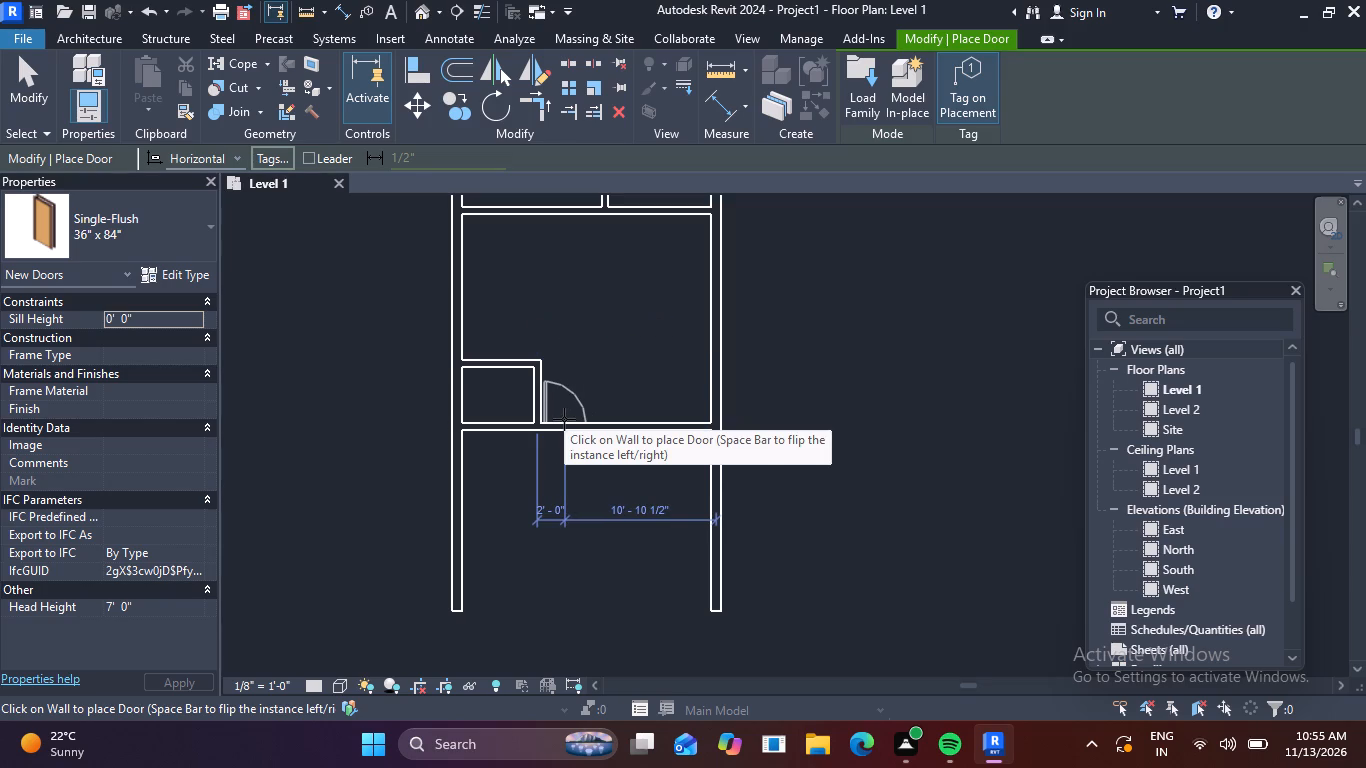
pyautogui.click(206, 229)
pyautogui.scroll(-4, 159, 343)
pyautogui.scroll(3, 158, 345)
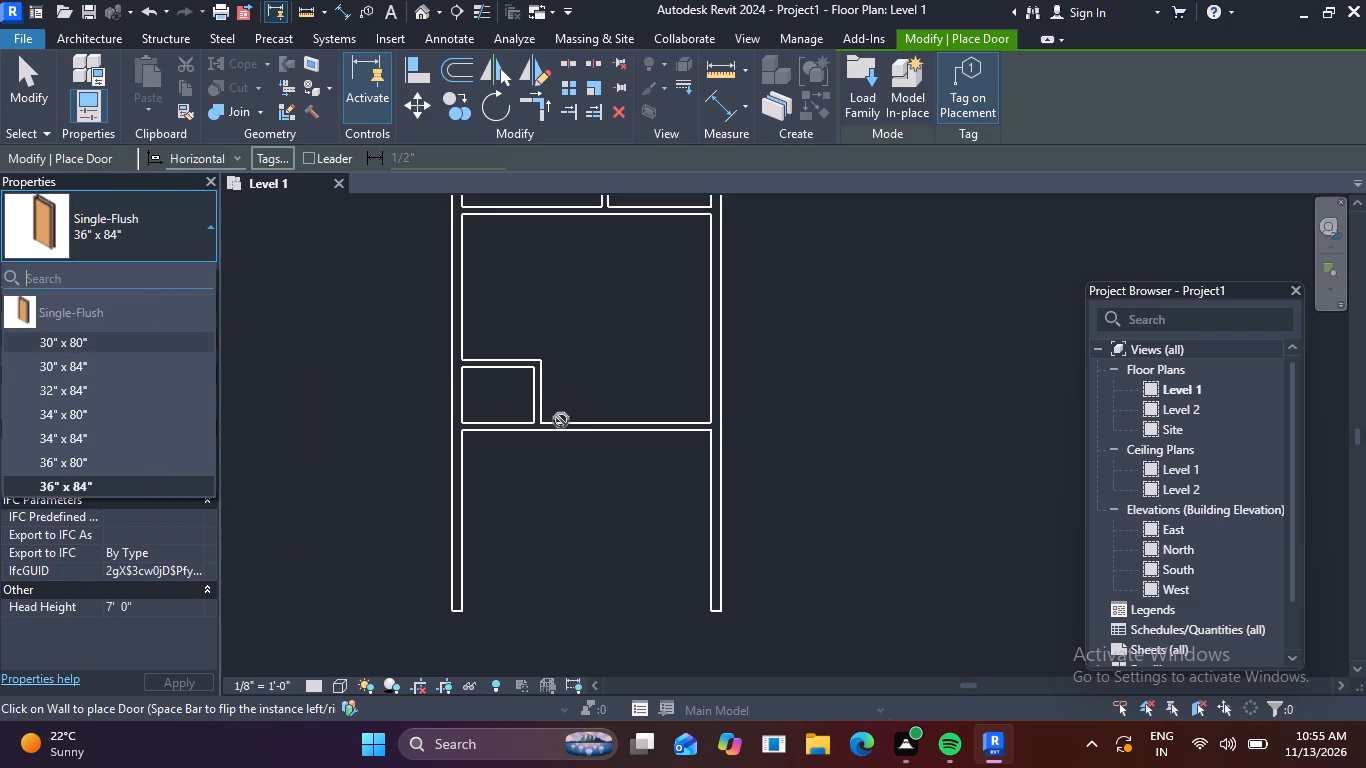
pyautogui.press('Escape')
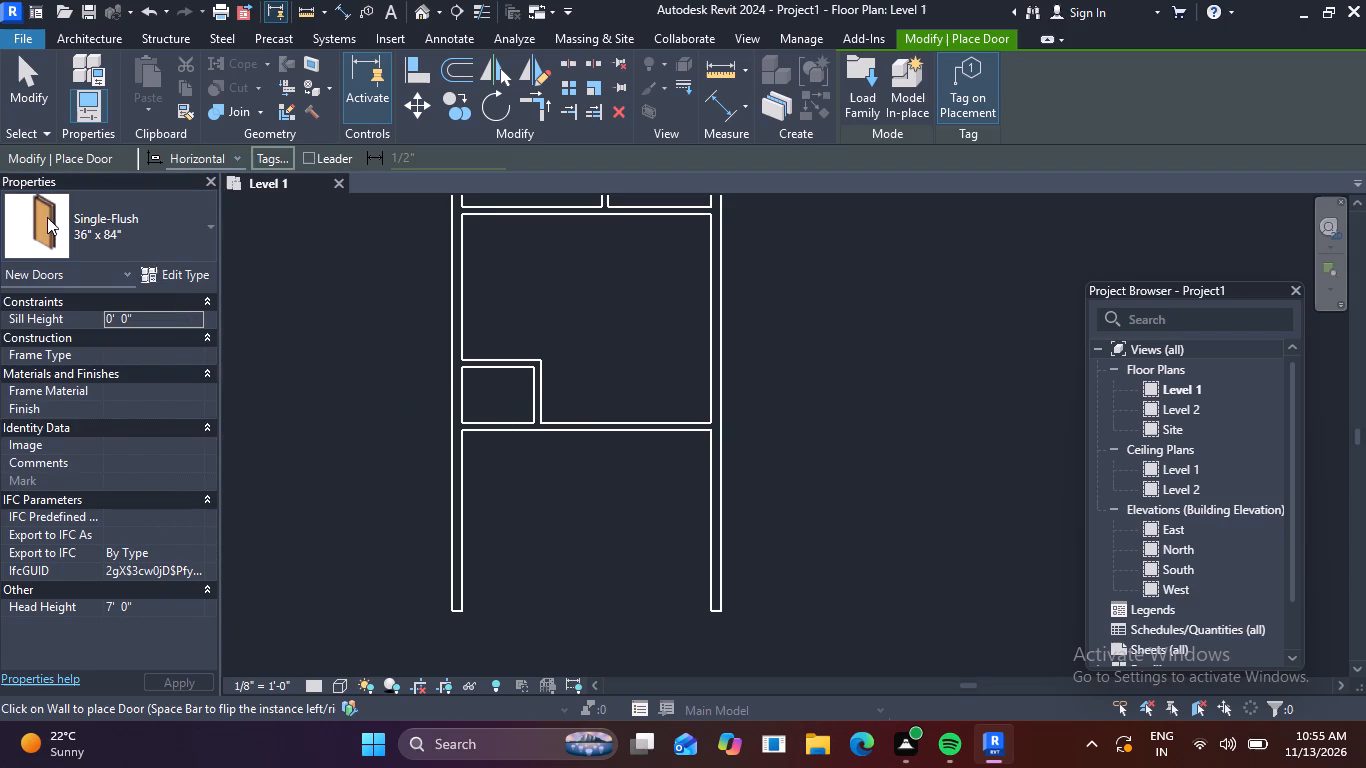
pyautogui.click(47, 217)
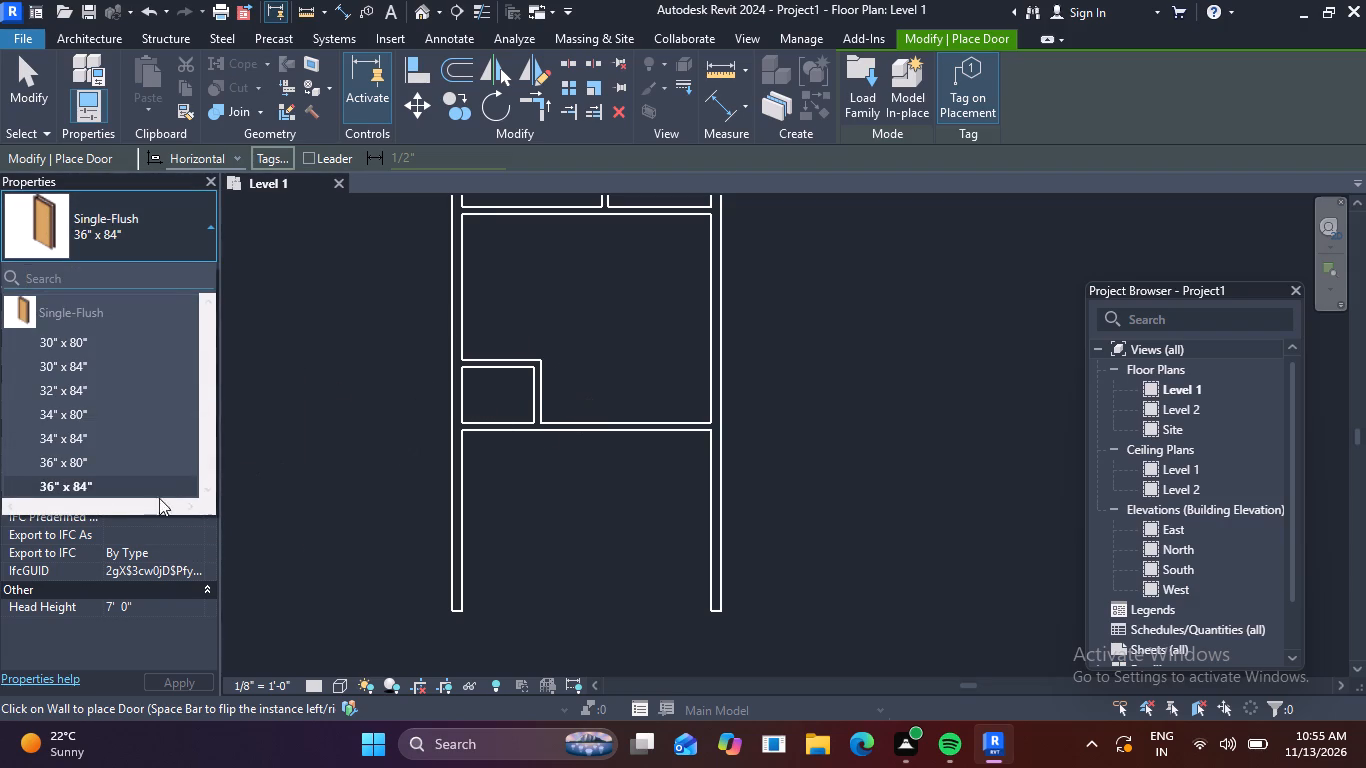
pyautogui.click(58, 484)
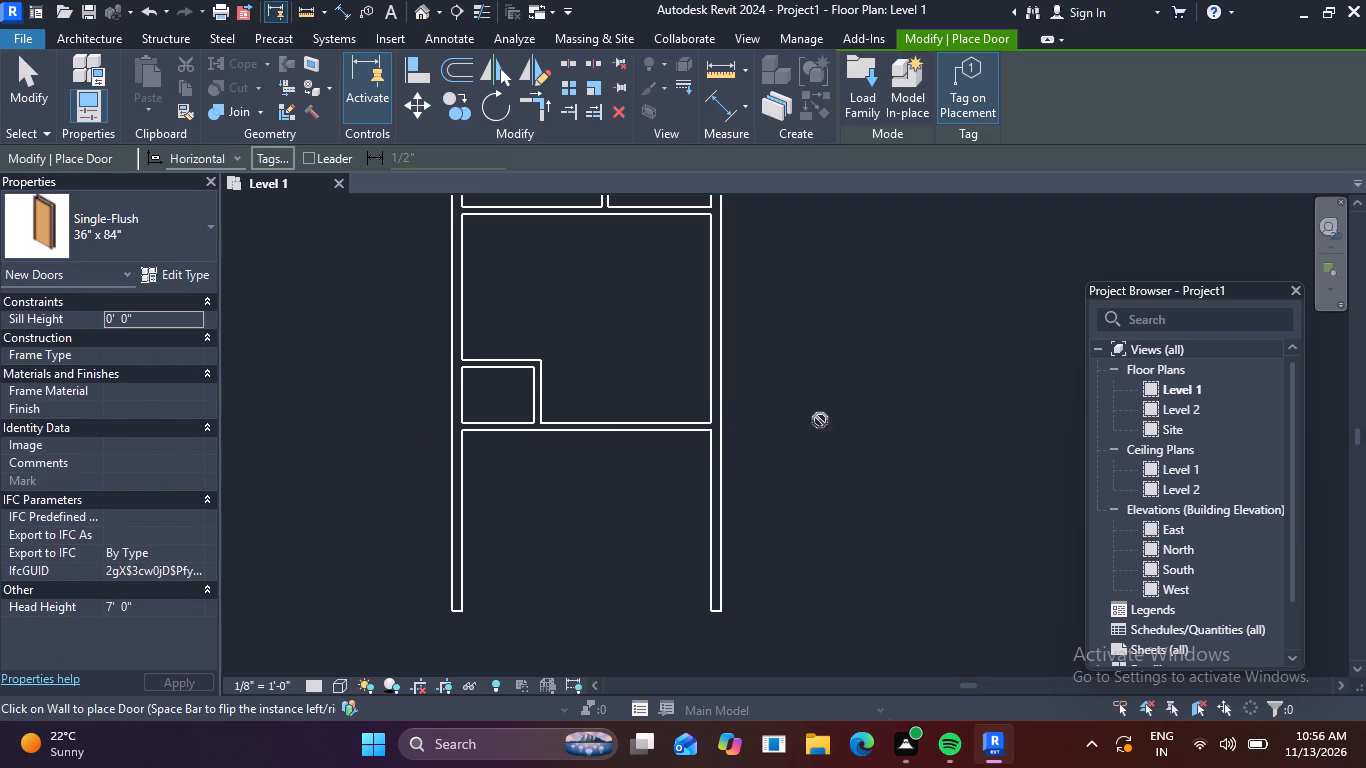
pyautogui.click(563, 418)
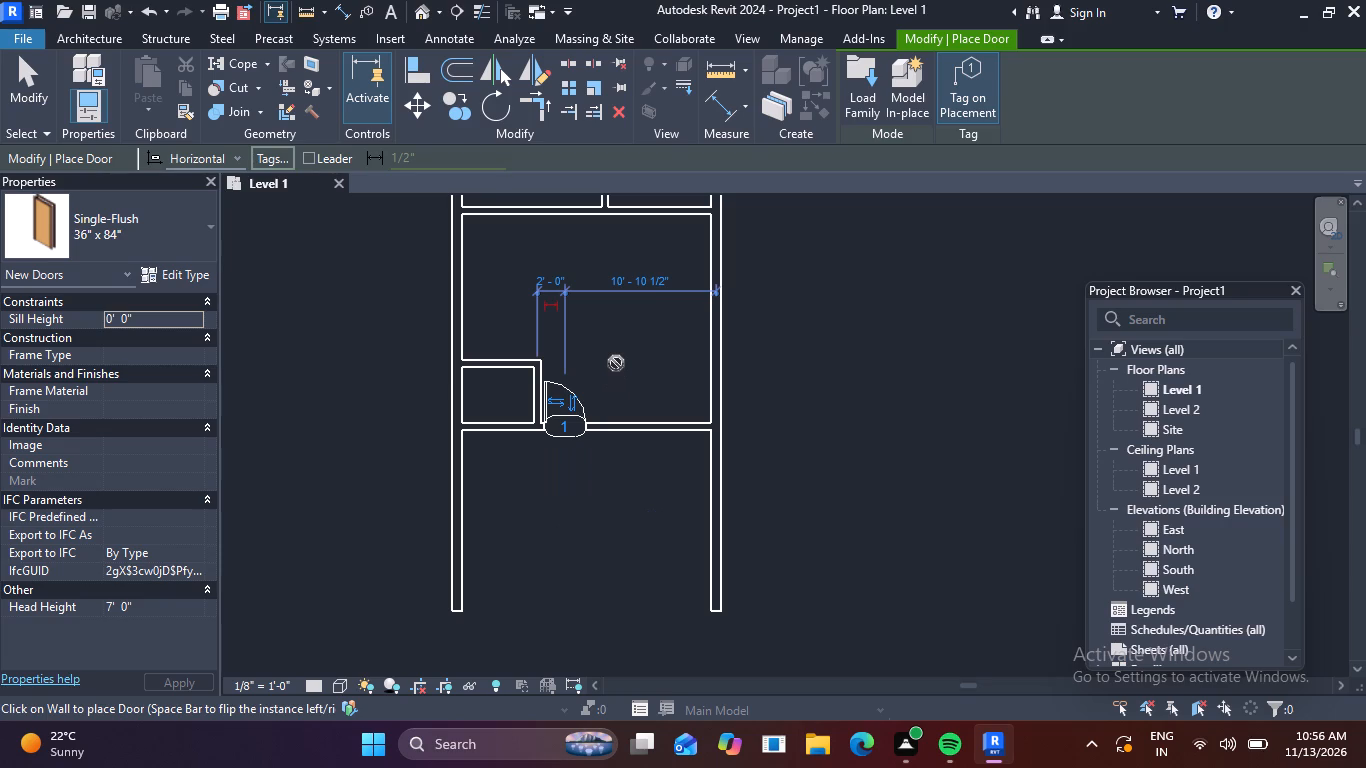
# Place mirrored Single-Flush 36" x 84" doors in the large room's top wall, 2'-0" either side of the partition, swinging into the upper rooms.
pyautogui.moveTo(618, 326); pyautogui.dragTo(596, 515, button='middle')
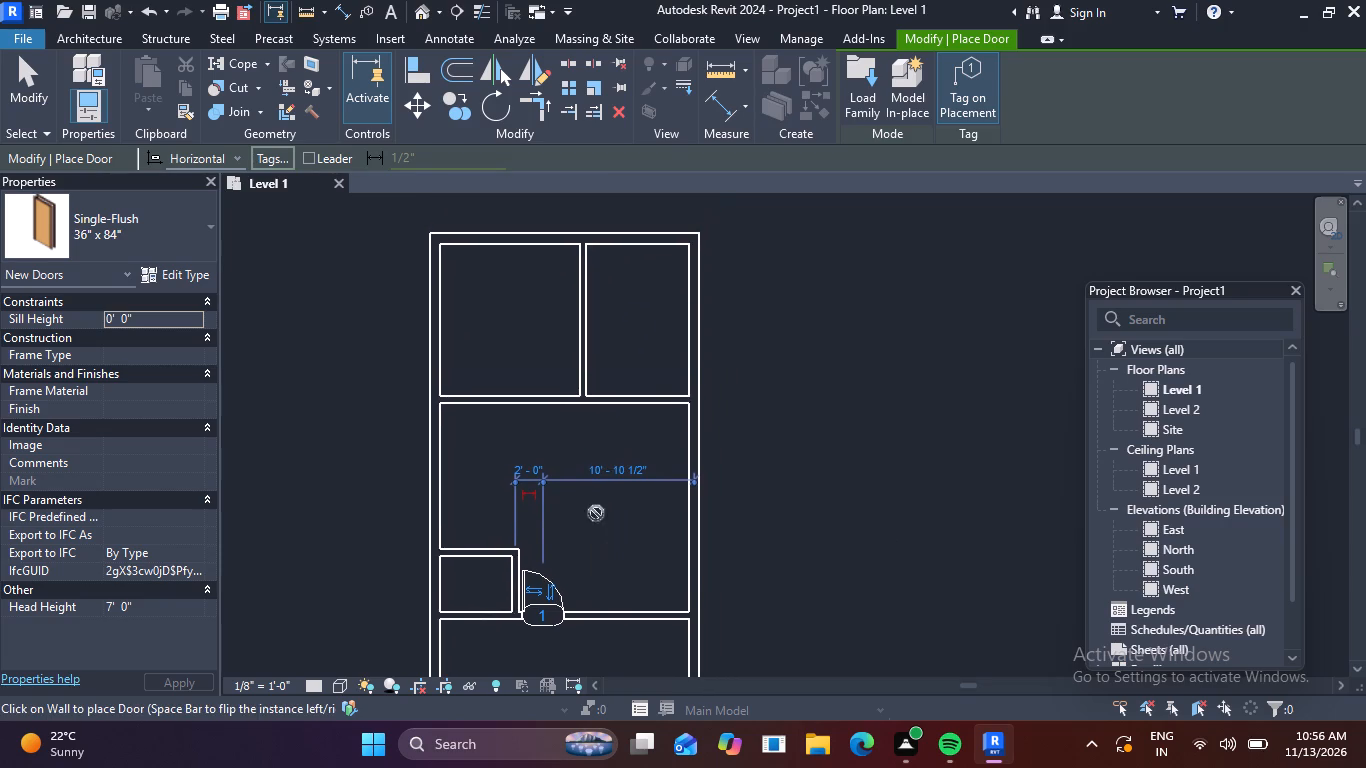
pyautogui.click(610, 395)
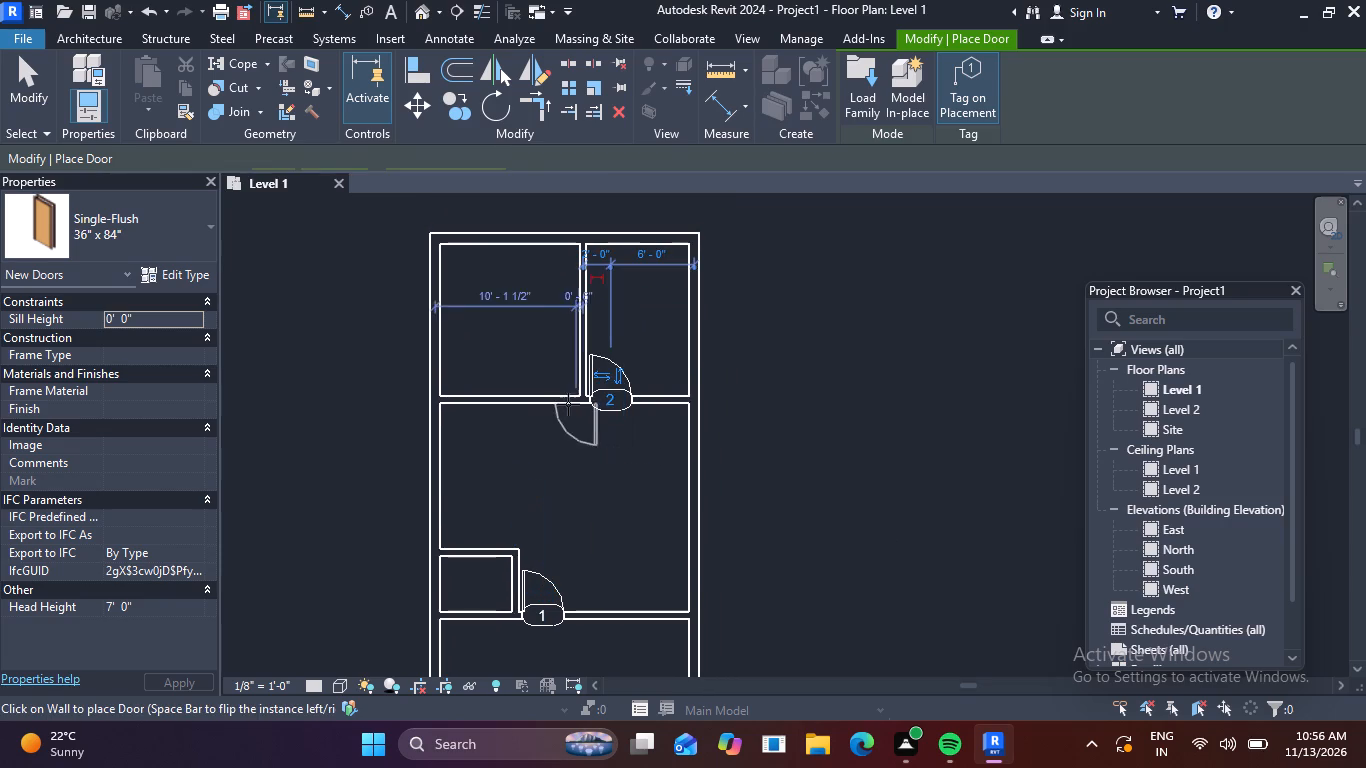
pyautogui.press('space')
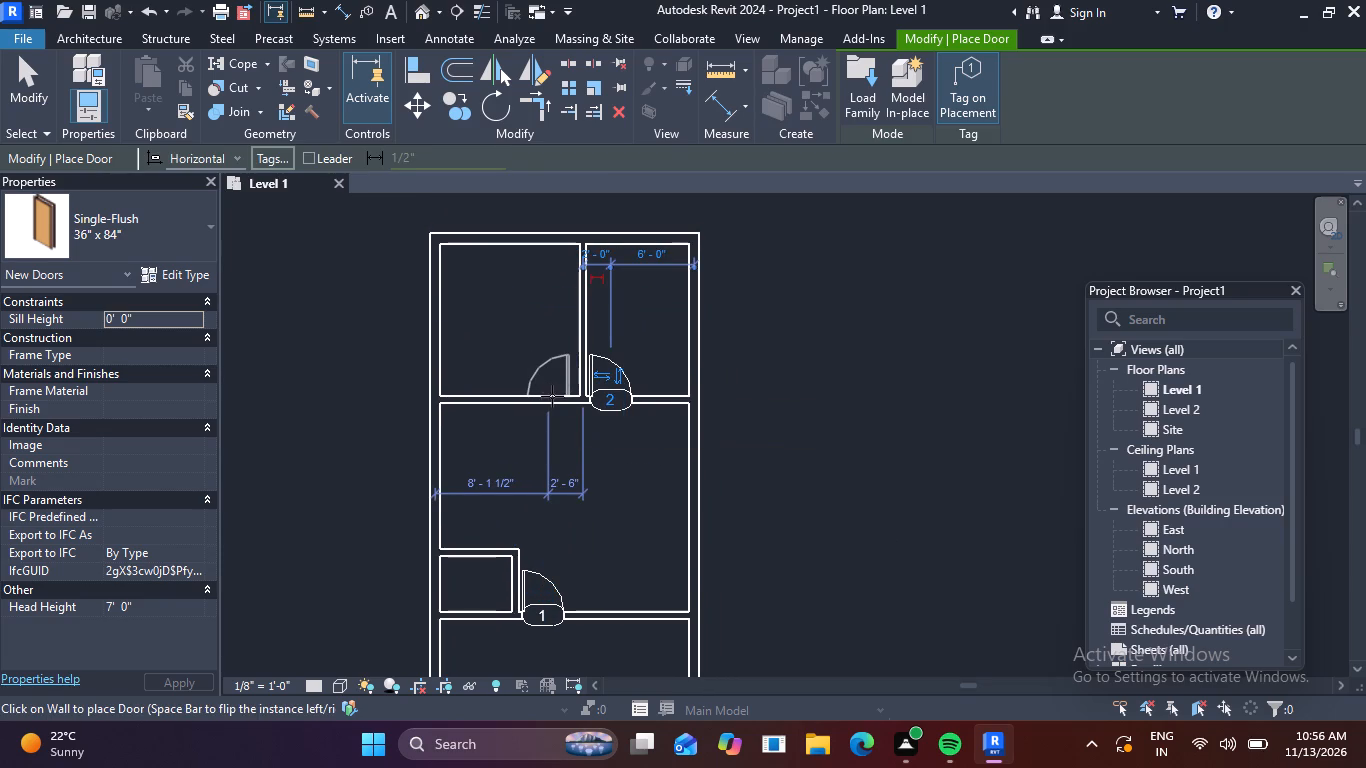
pyautogui.click(558, 394)
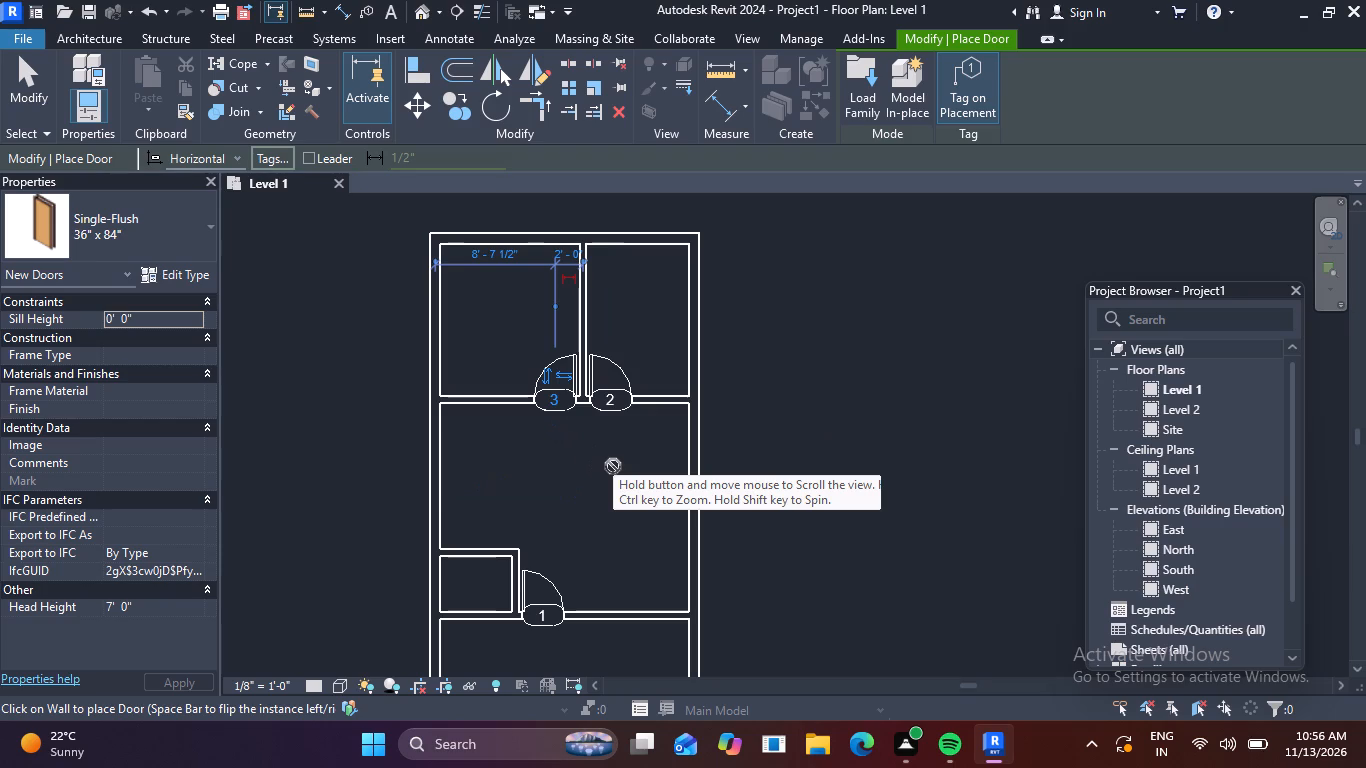
pyautogui.press('Escape')
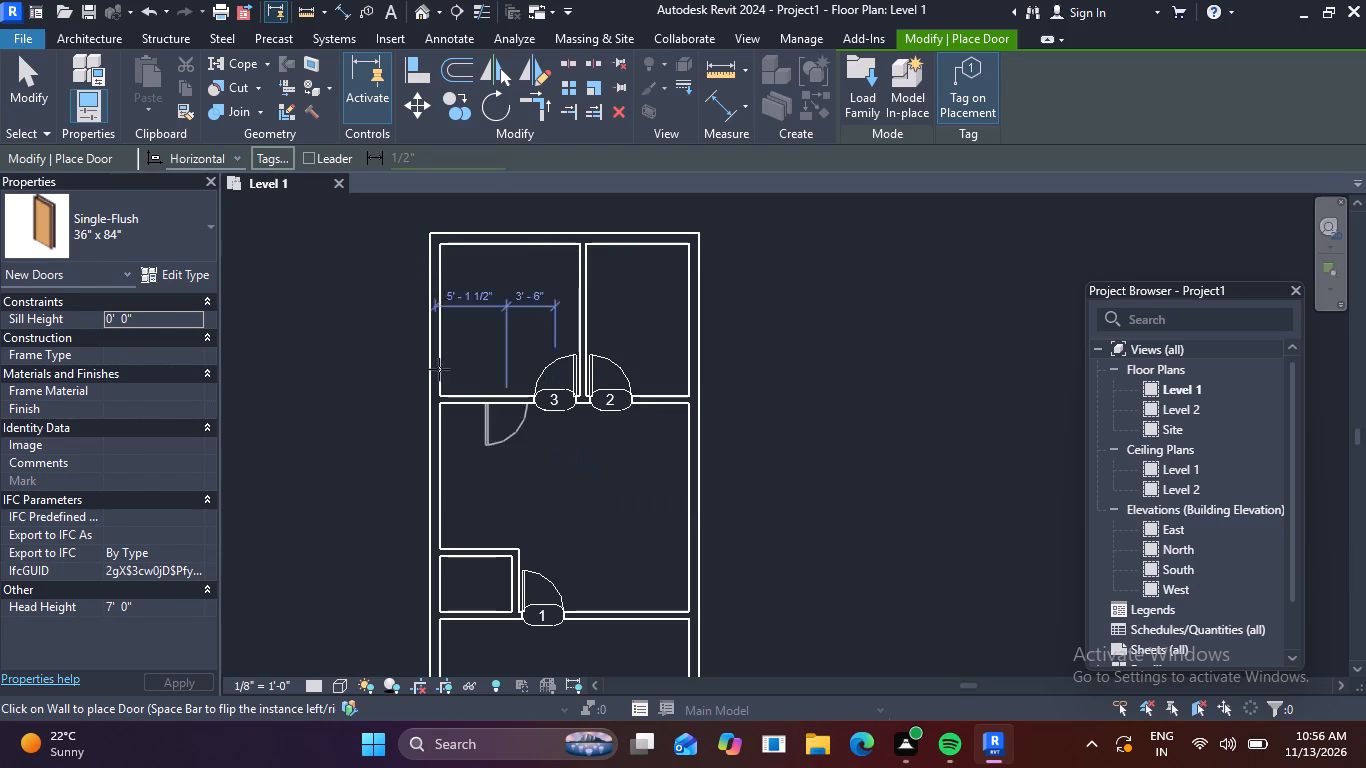
pyautogui.press('Escape')
# Place Fixed 36" x 48" windows near the right end of the large room's bottom wall and in its right wall, 7'-0" below the top wall.
pyautogui.click(171, 82)
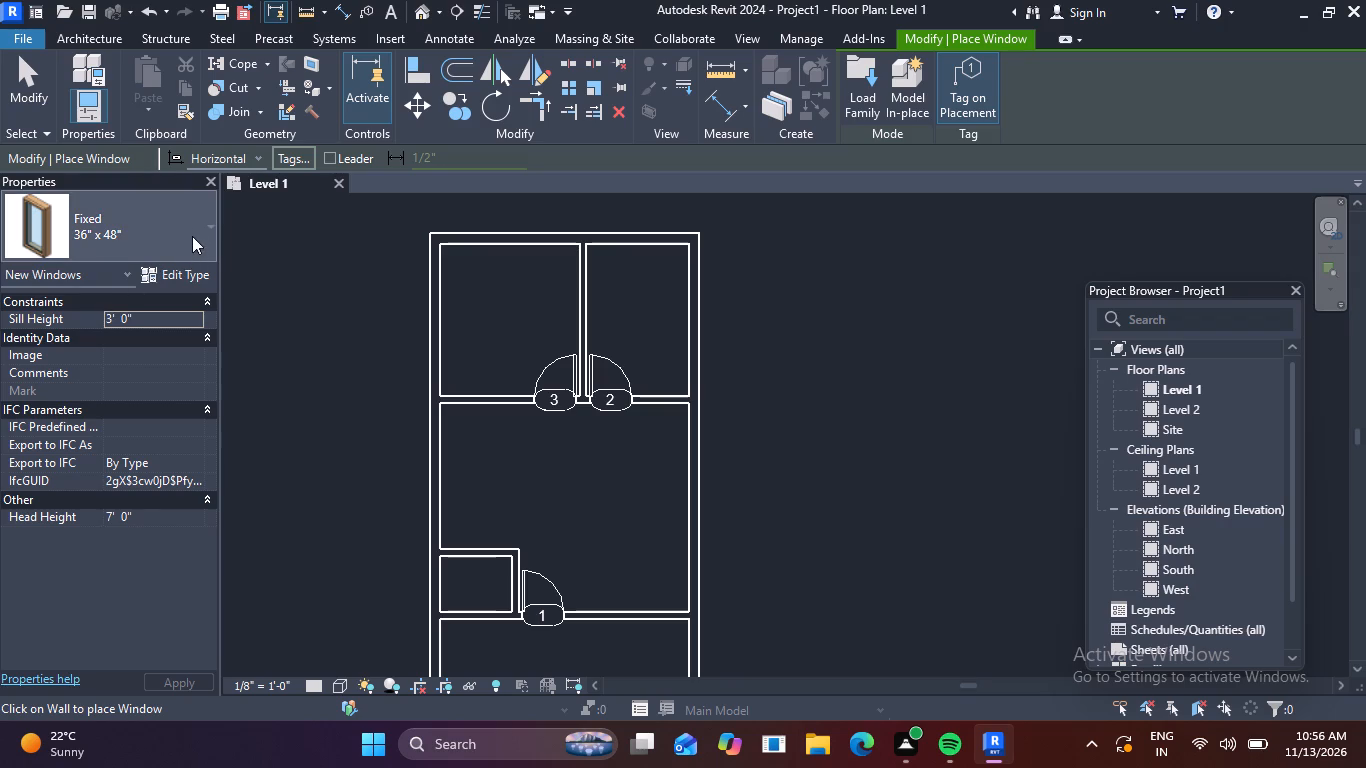
pyautogui.click(668, 619)
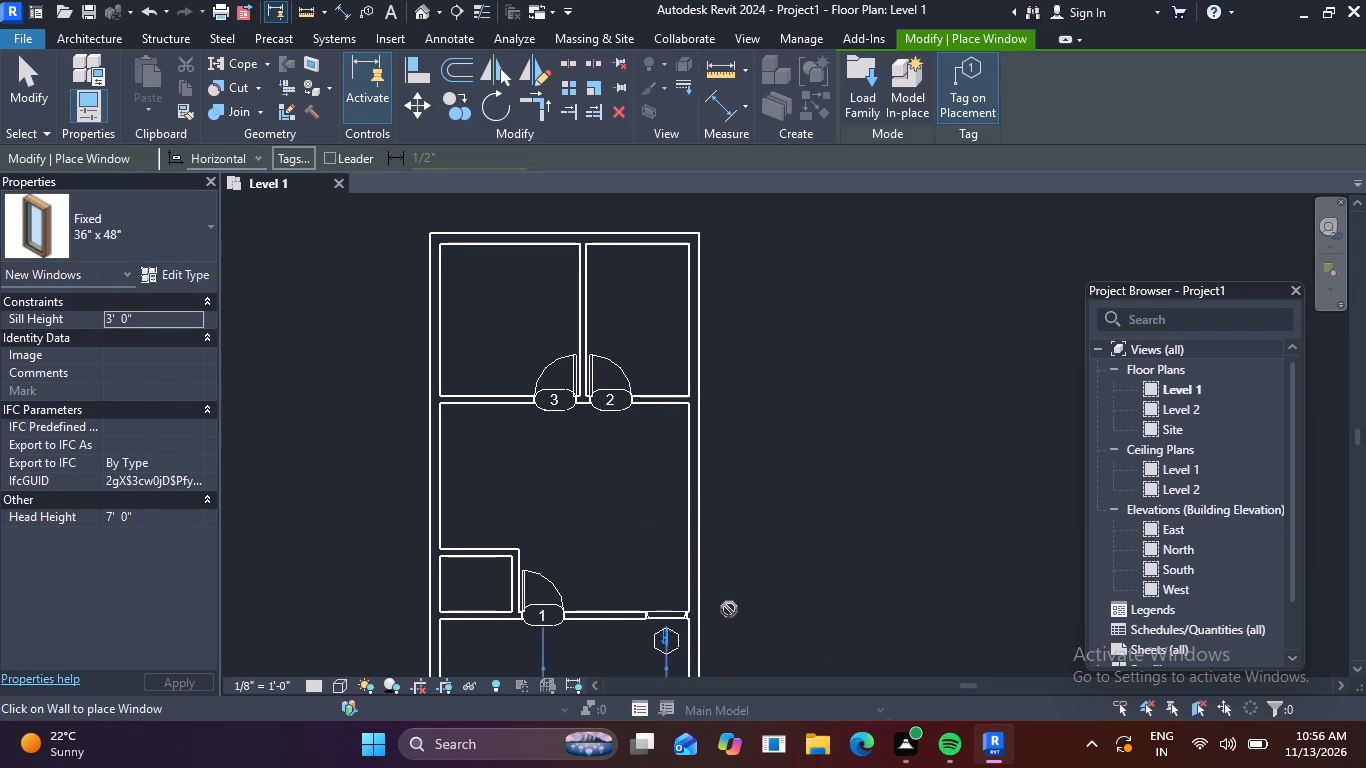
pyautogui.click(702, 496)
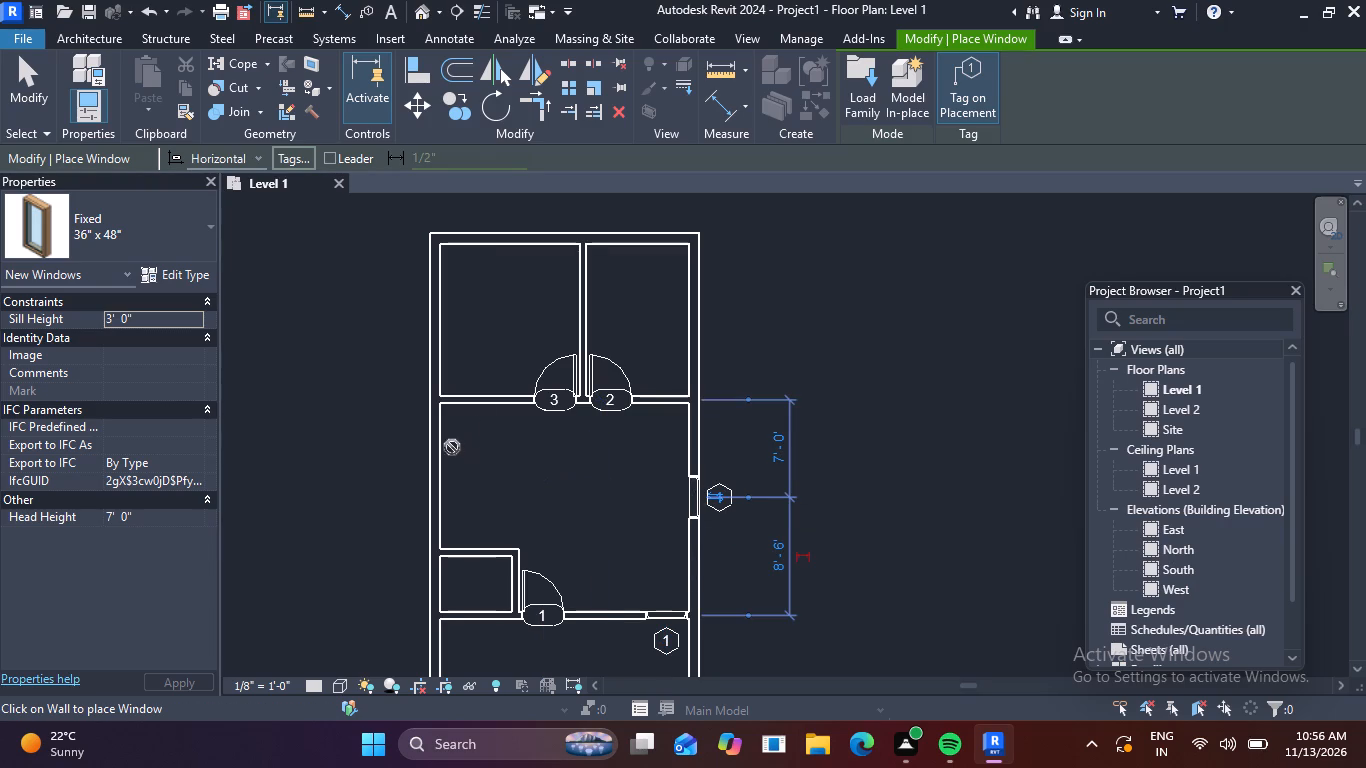
# Place Fixed 36" x 48" windows in the upper-right room's top wall, 2'-0" from the partition, and upper-left room's left wall, 2'-6" above its bottom wall.
pyautogui.click(610, 231)
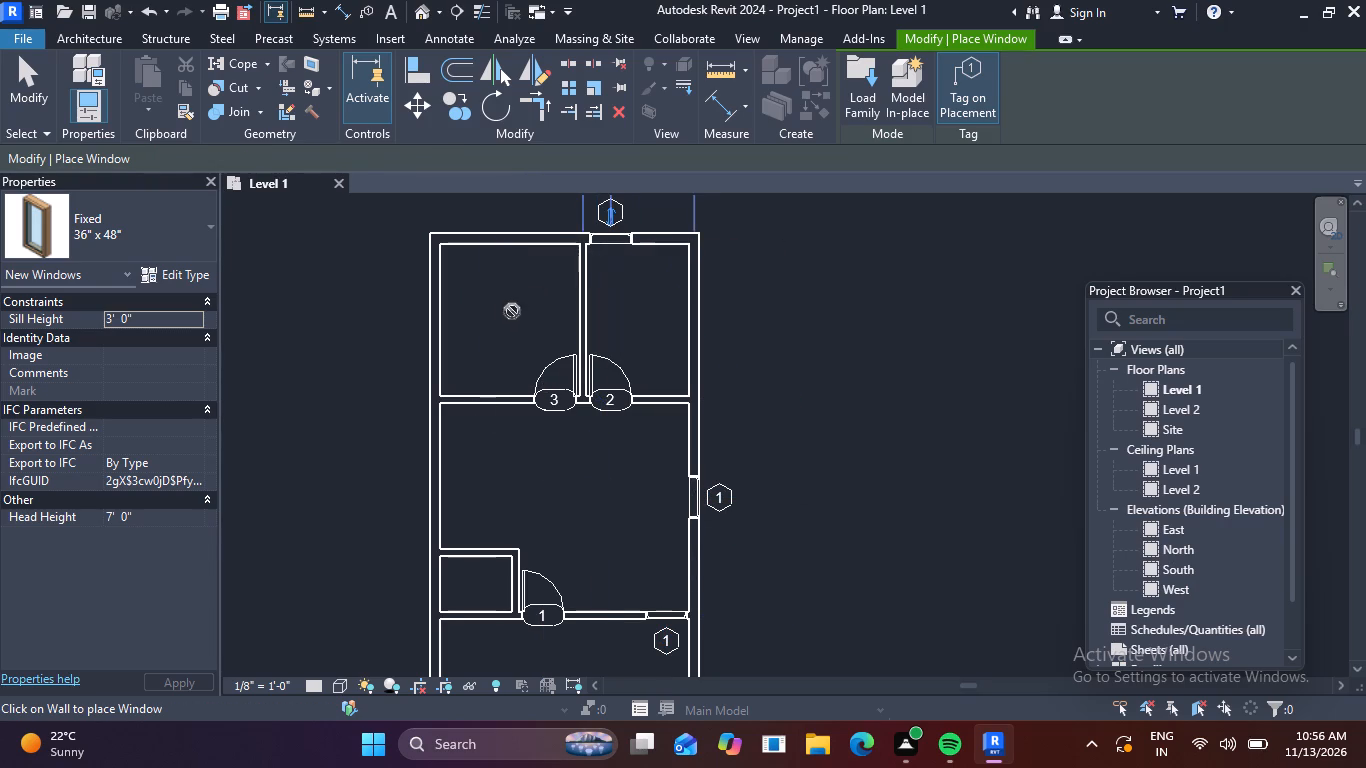
pyautogui.click(428, 362)
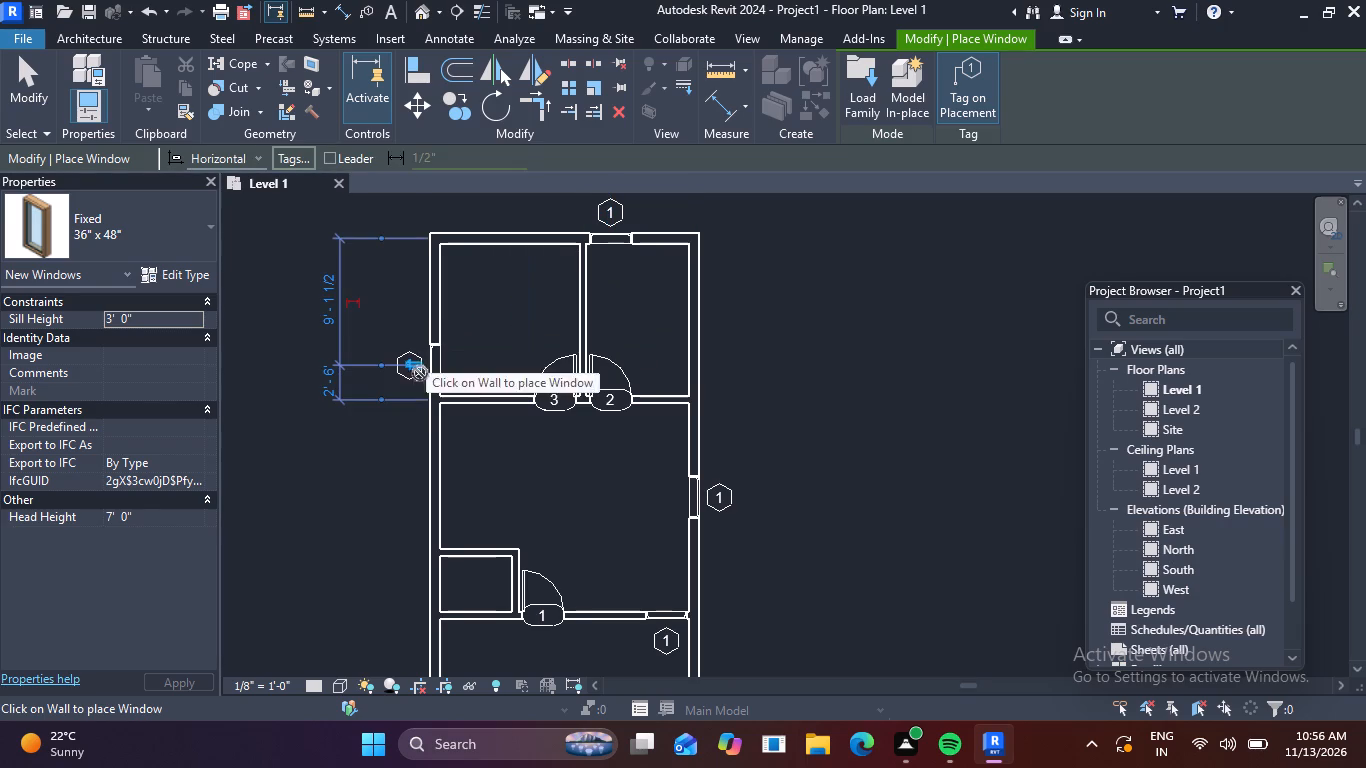
pyautogui.press('Escape')
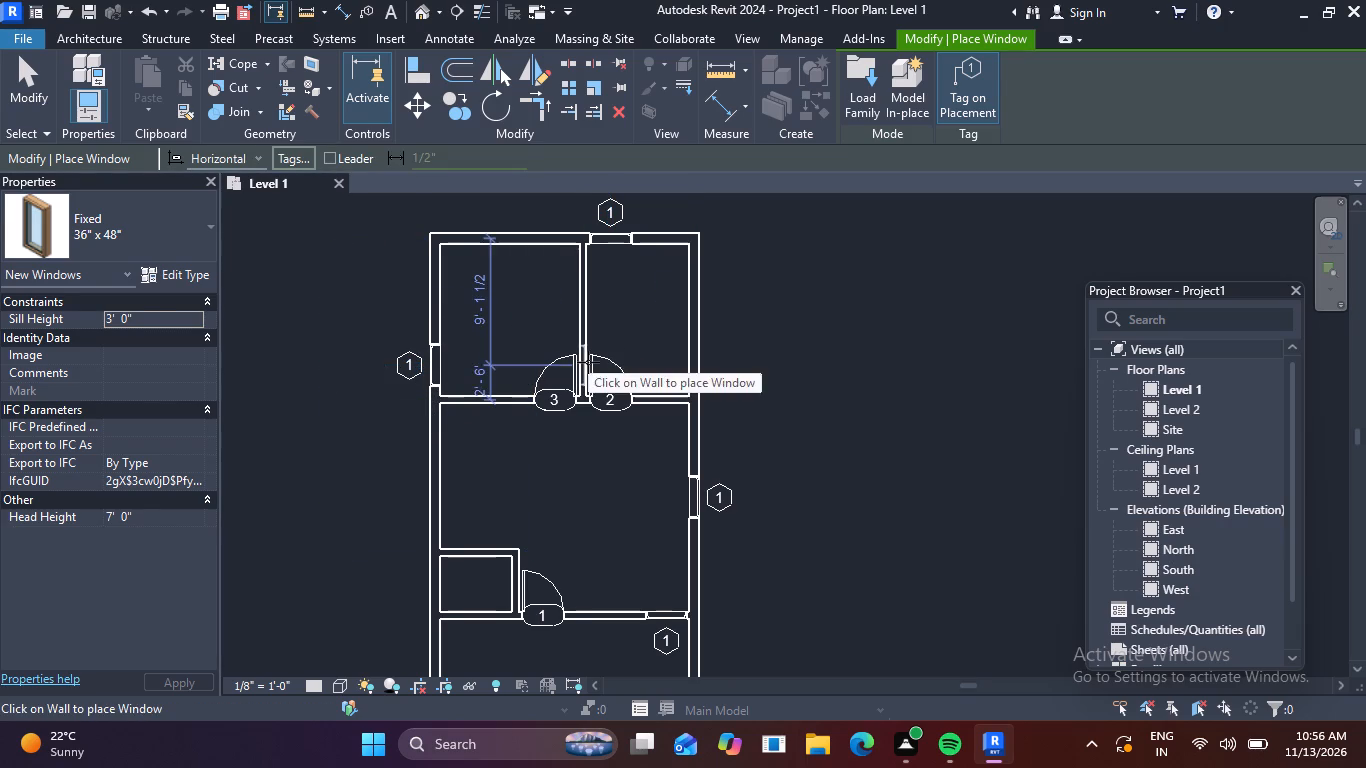
pyautogui.press('Escape')
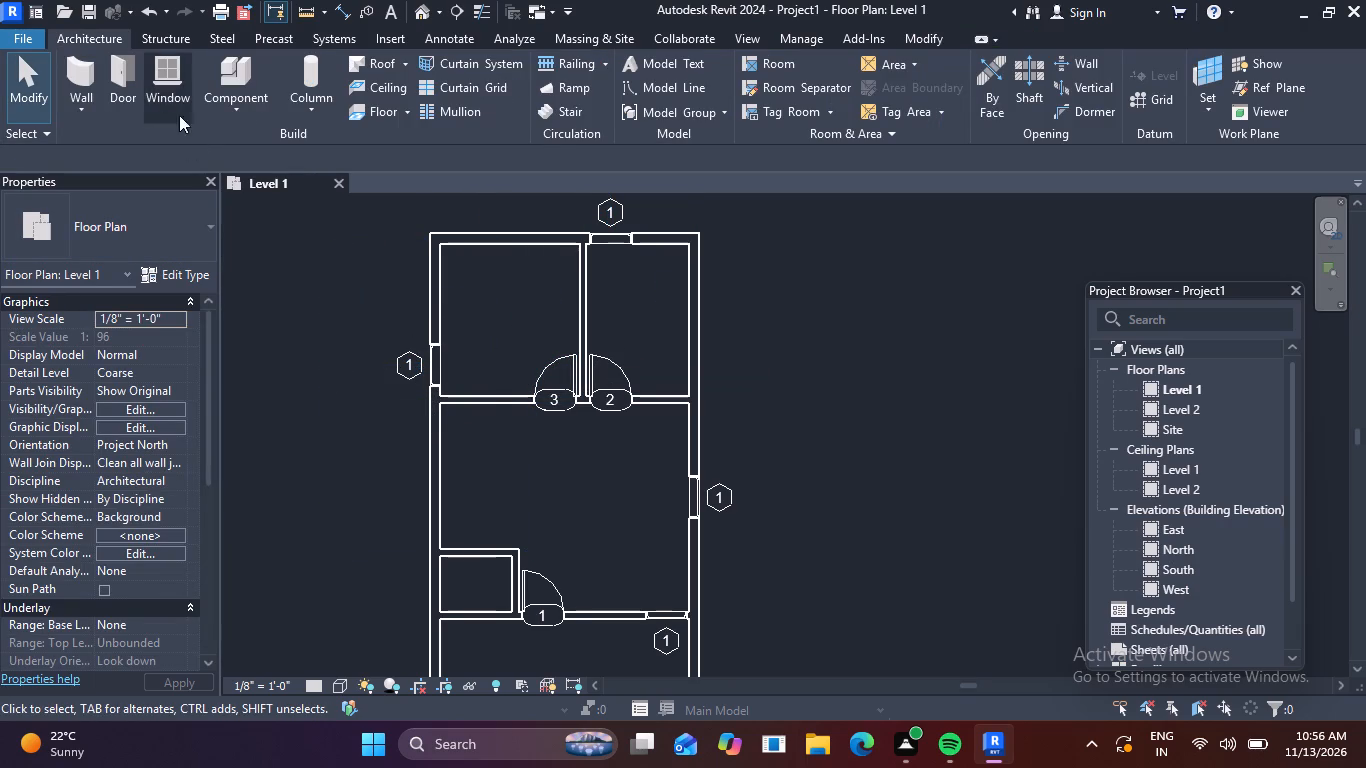
# Place a Fixed 24" x 48" window in the upper-right room's top wall, 2'-0" from the right outer wall.
pyautogui.click(160, 57)
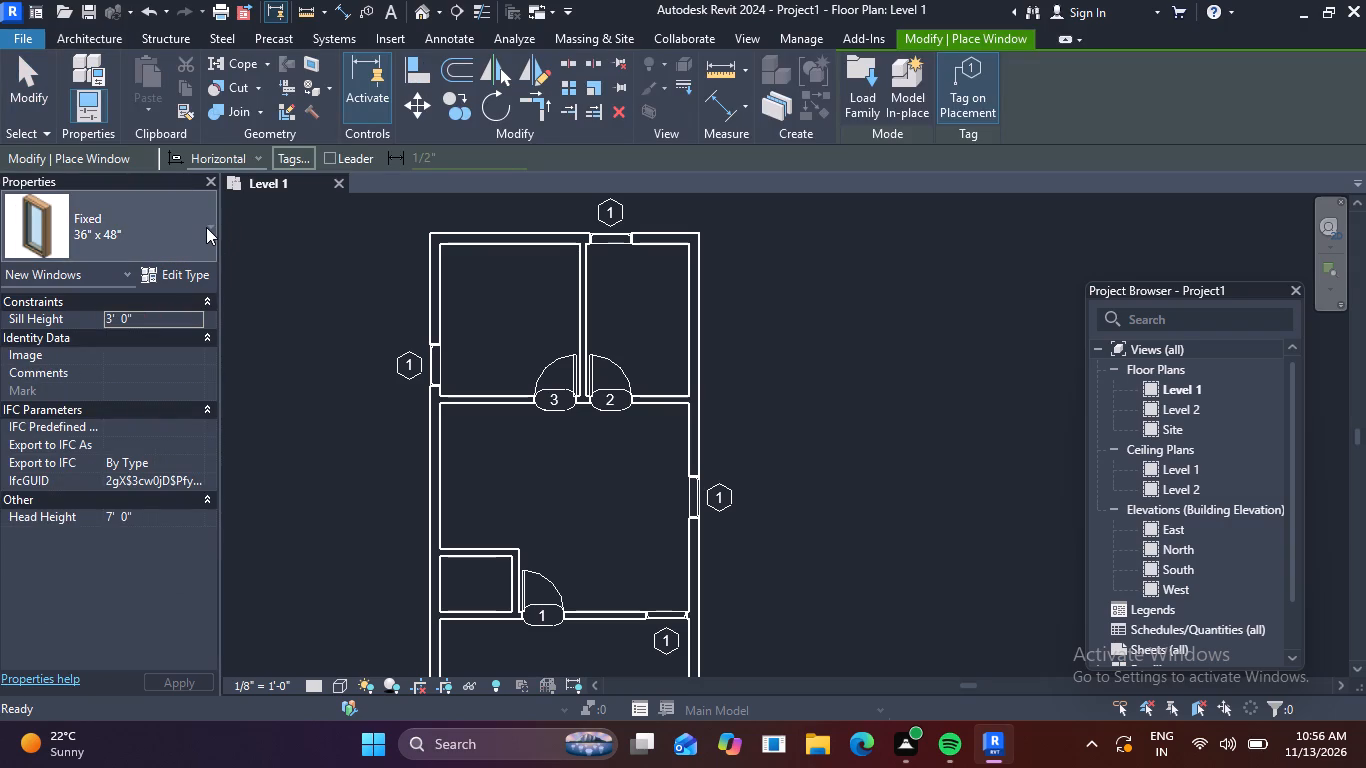
pyautogui.click(206, 227)
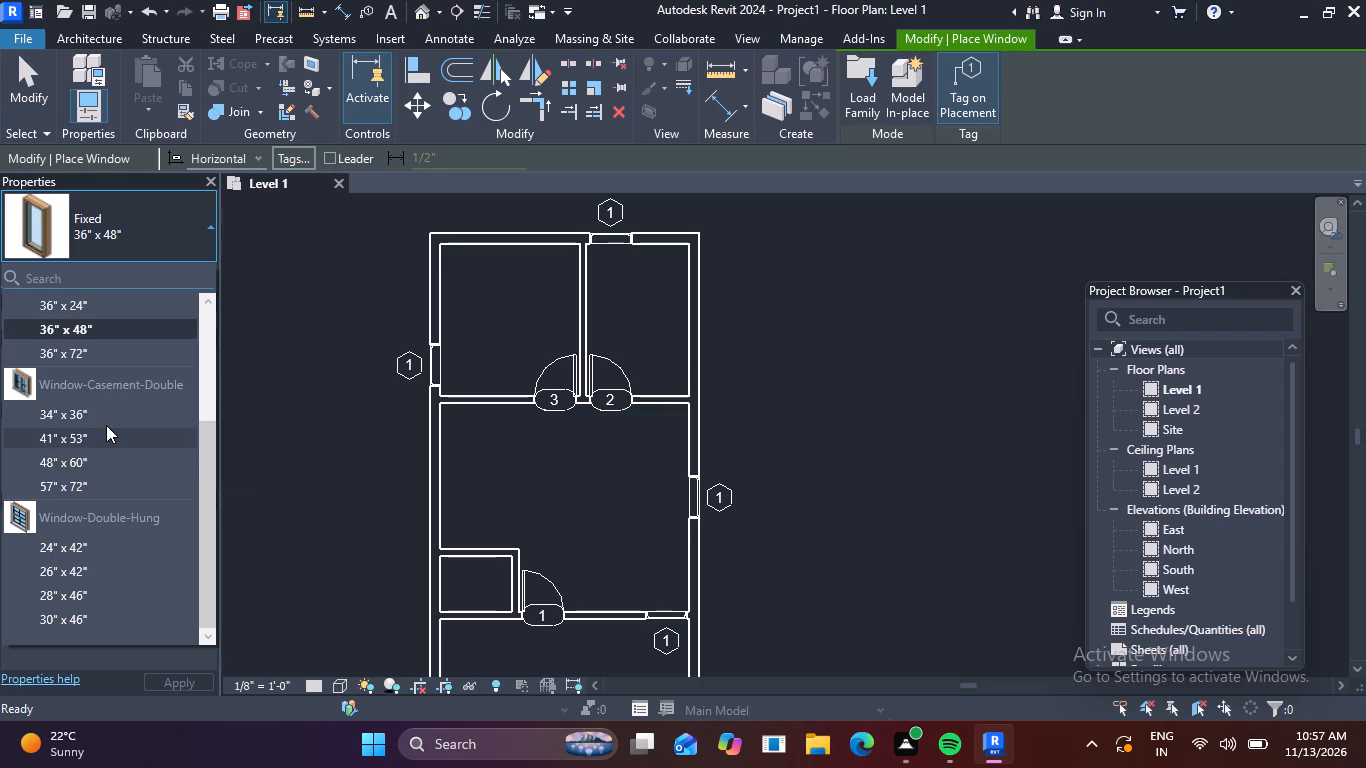
pyautogui.scroll(3, 106, 425)
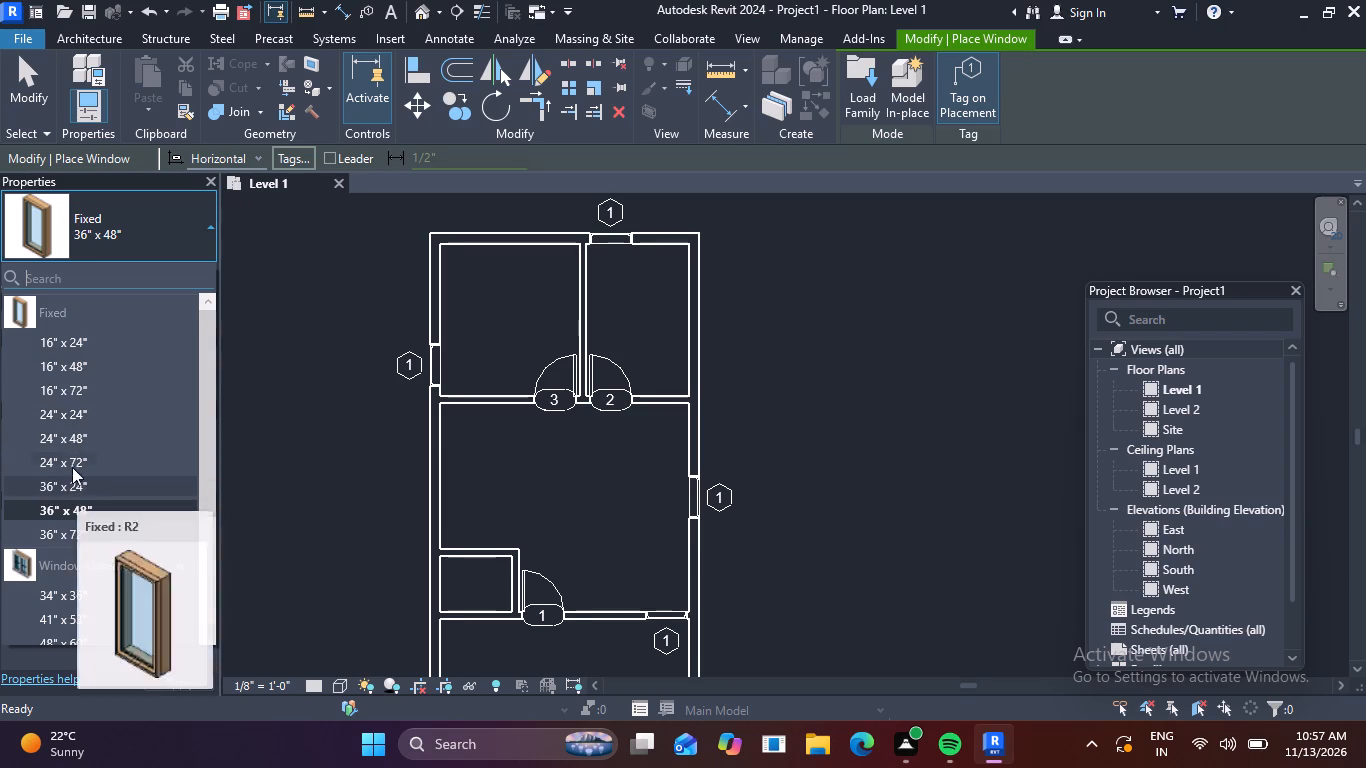
pyautogui.click(78, 440)
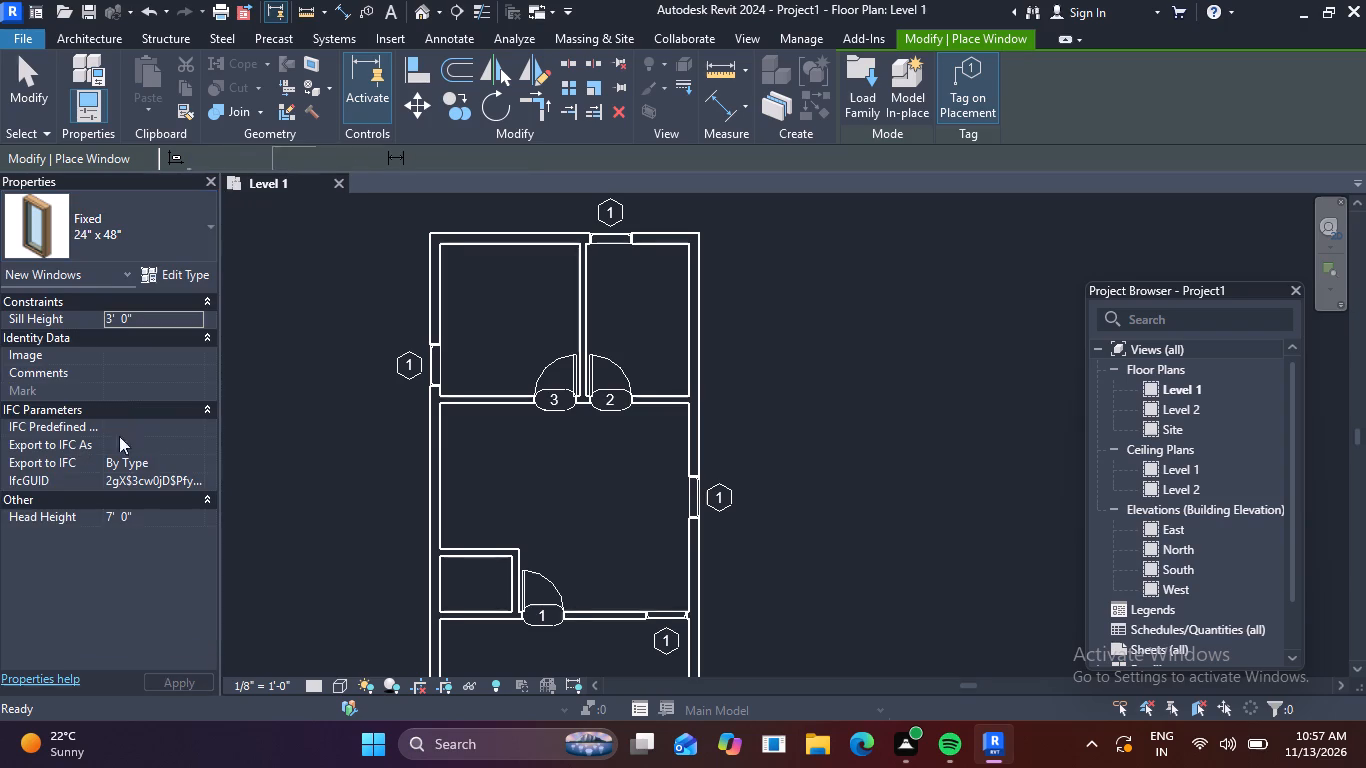
pyautogui.click(664, 237)
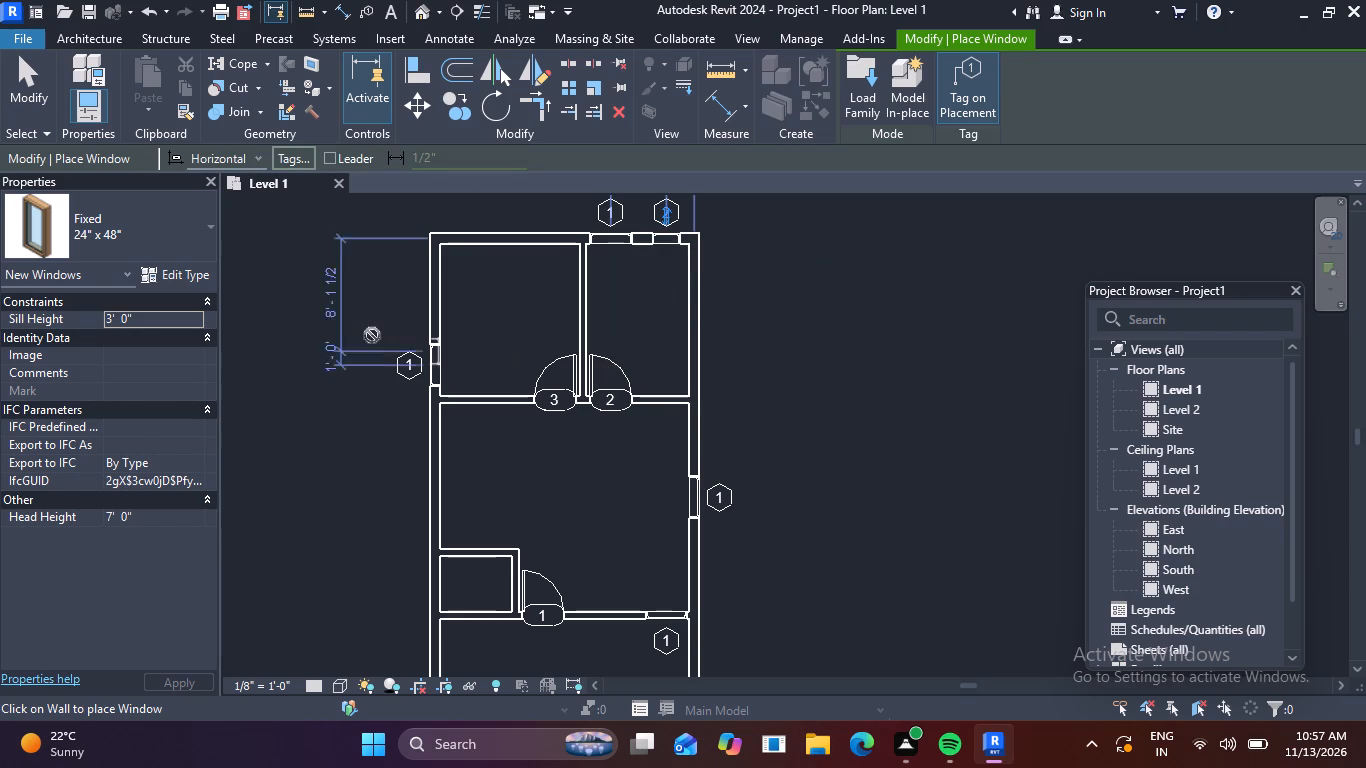
# Duplicate the Fixed 36" x 48" window type under the name 60"48.
pyautogui.click(205, 222)
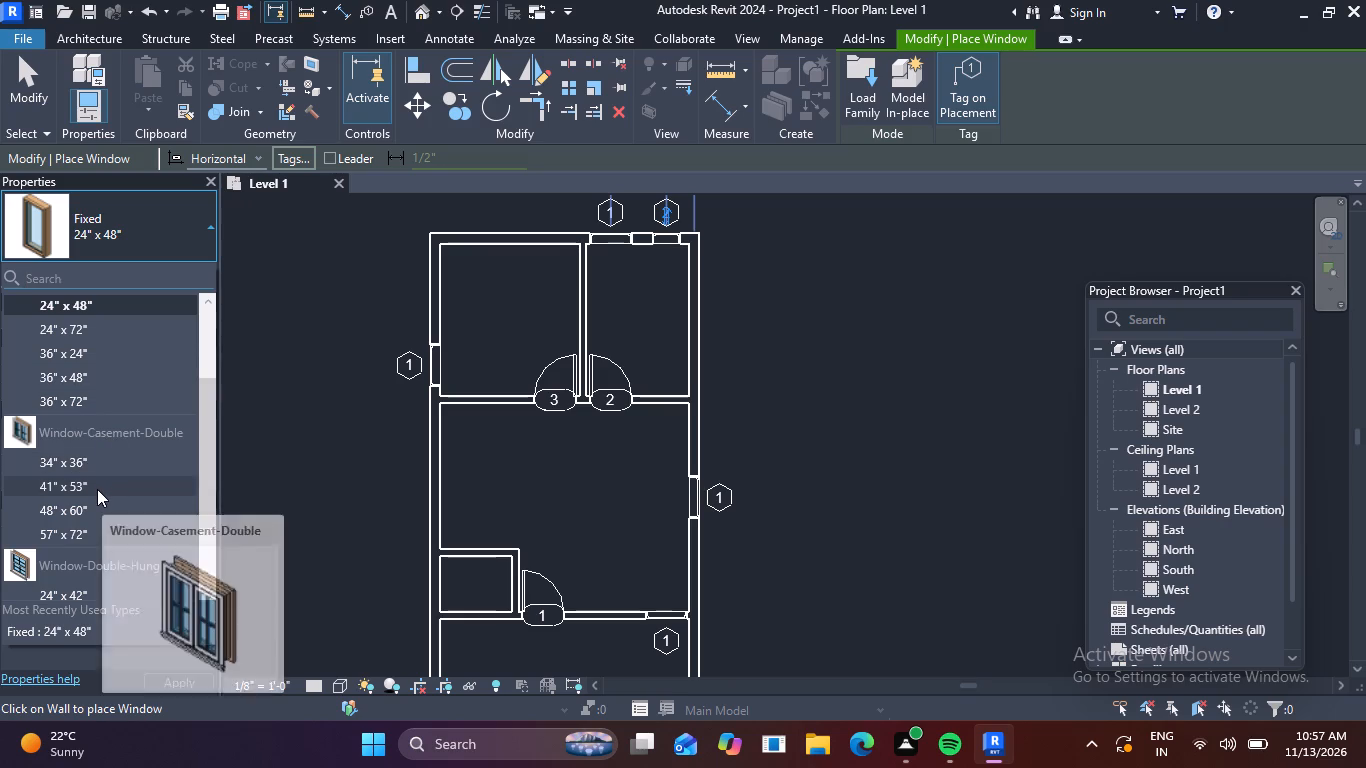
pyautogui.scroll(-5, 97, 489)
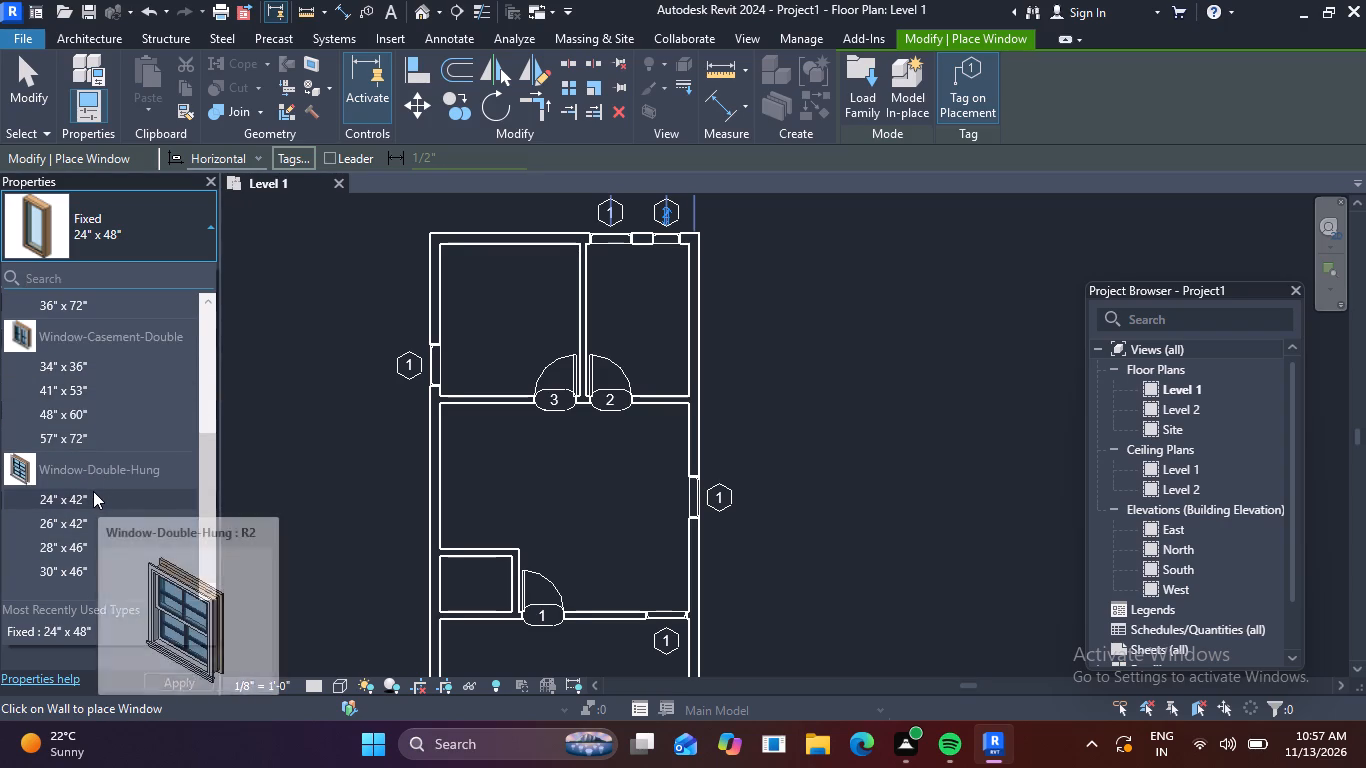
pyautogui.scroll(1, 93, 491)
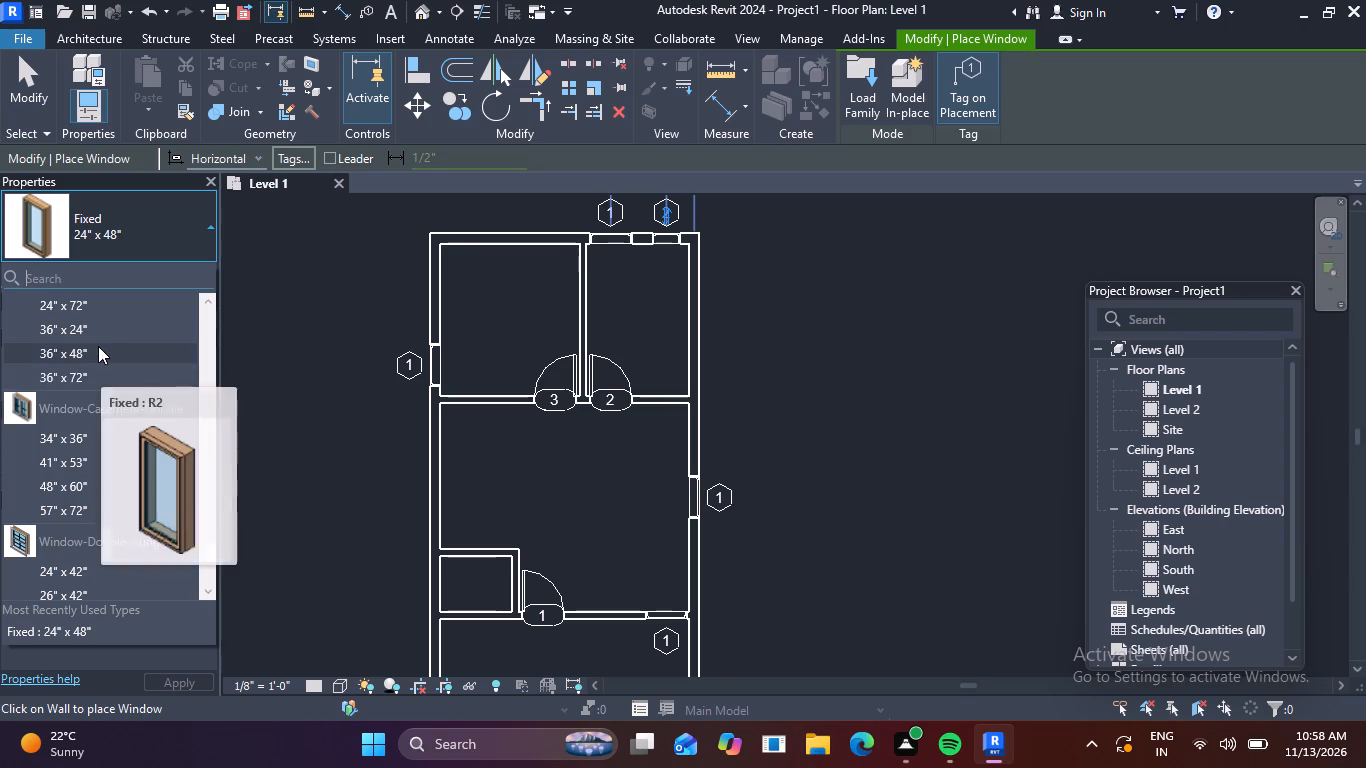
pyautogui.click(107, 347)
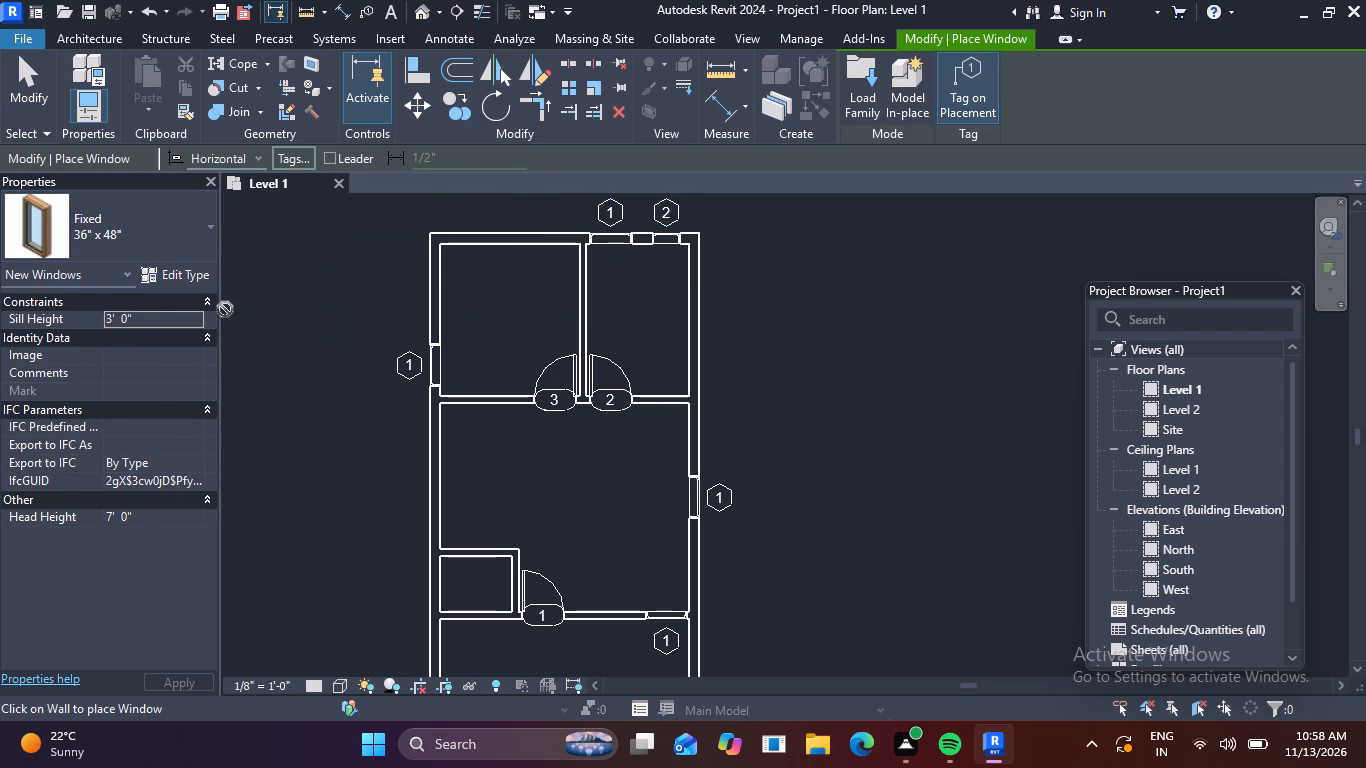
pyautogui.click(201, 273)
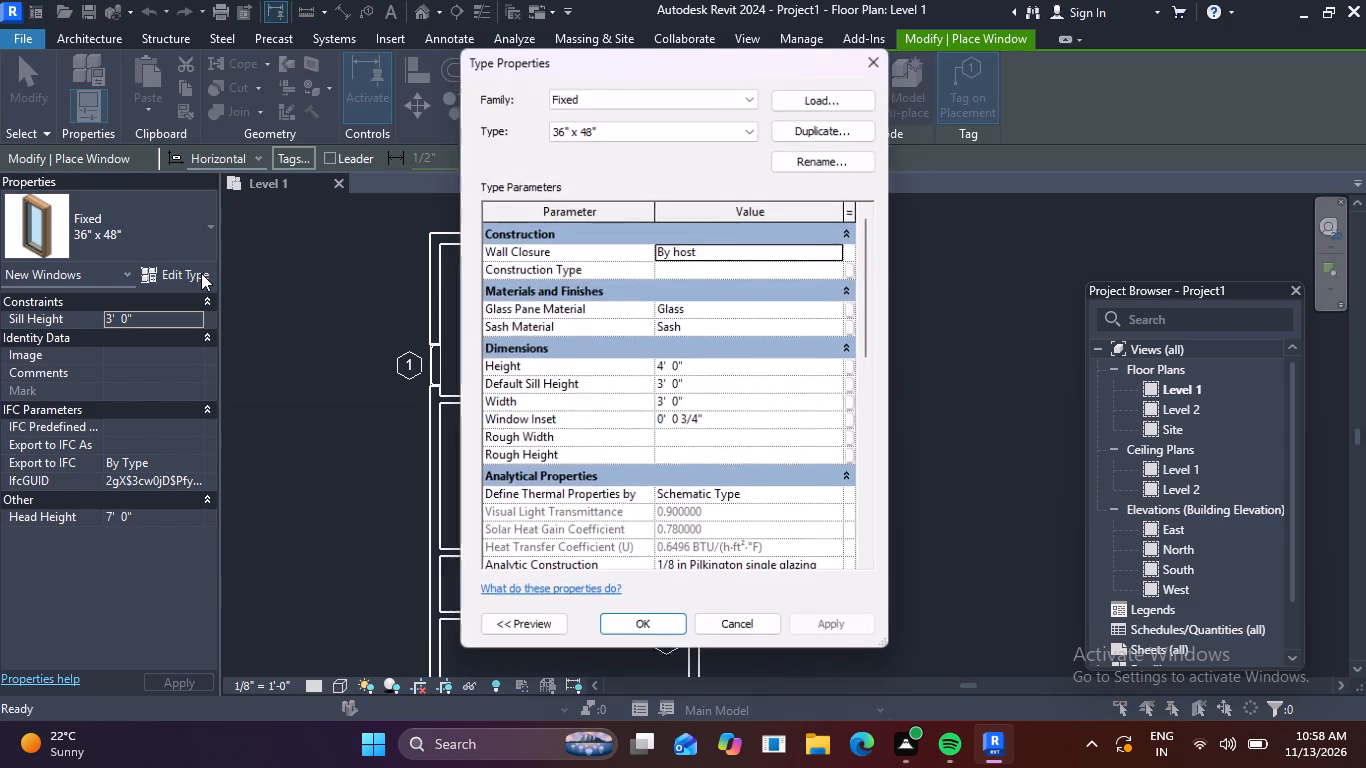
pyautogui.click(827, 130)
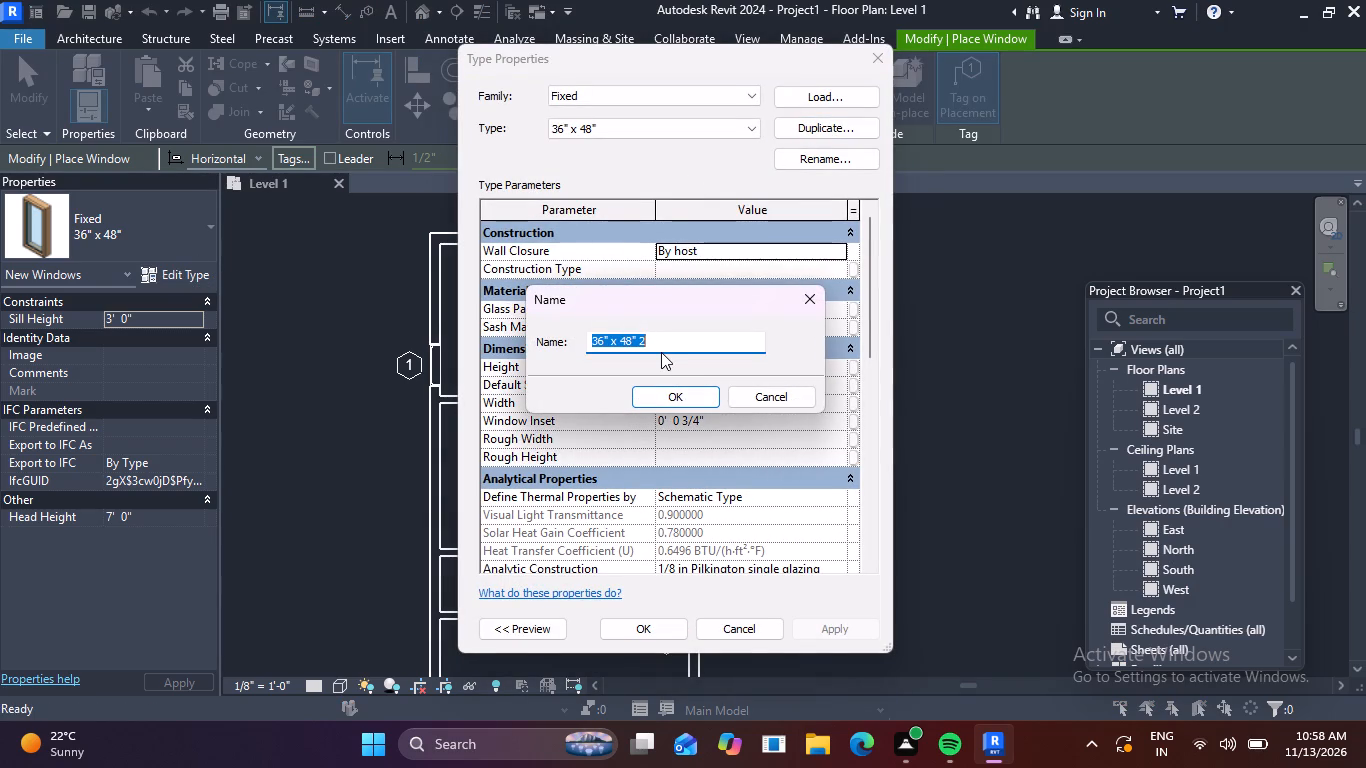
pyautogui.press('BackSpace')
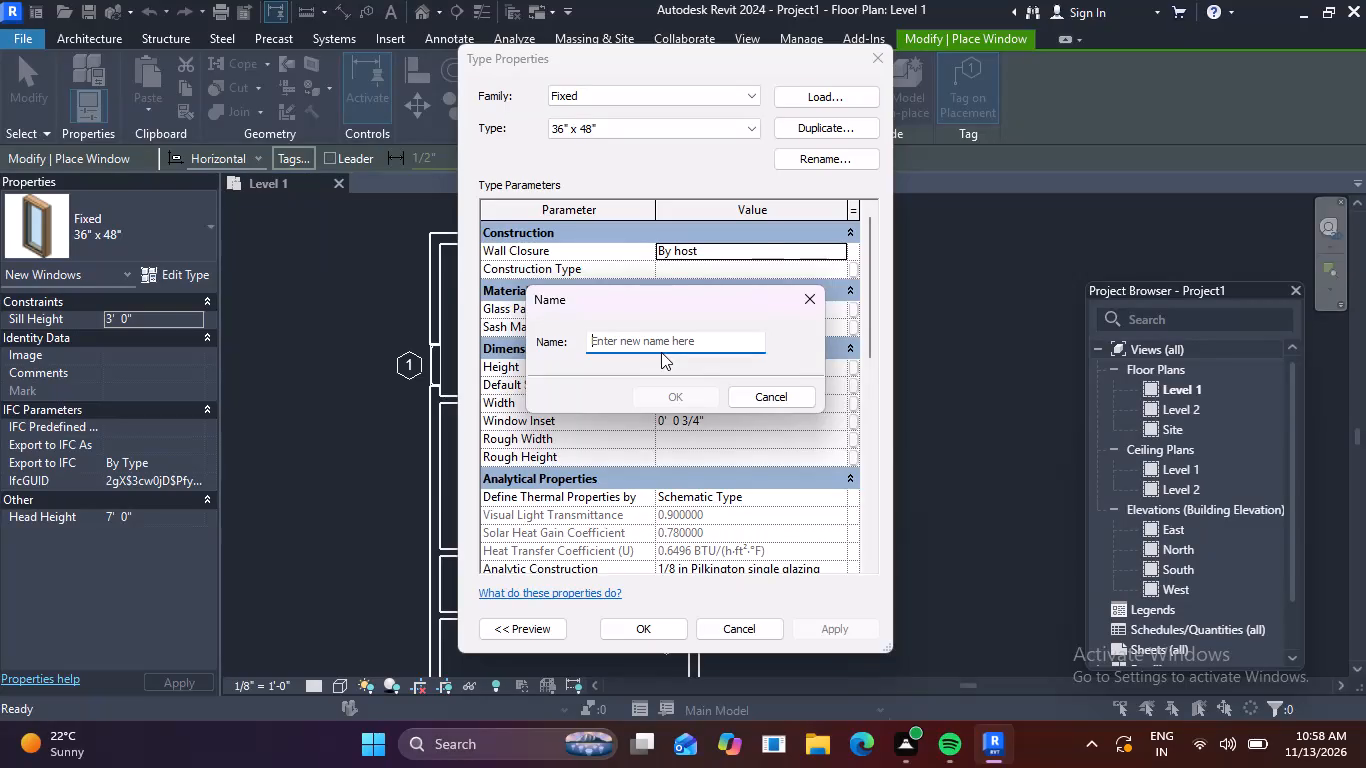
pyautogui.press('2')
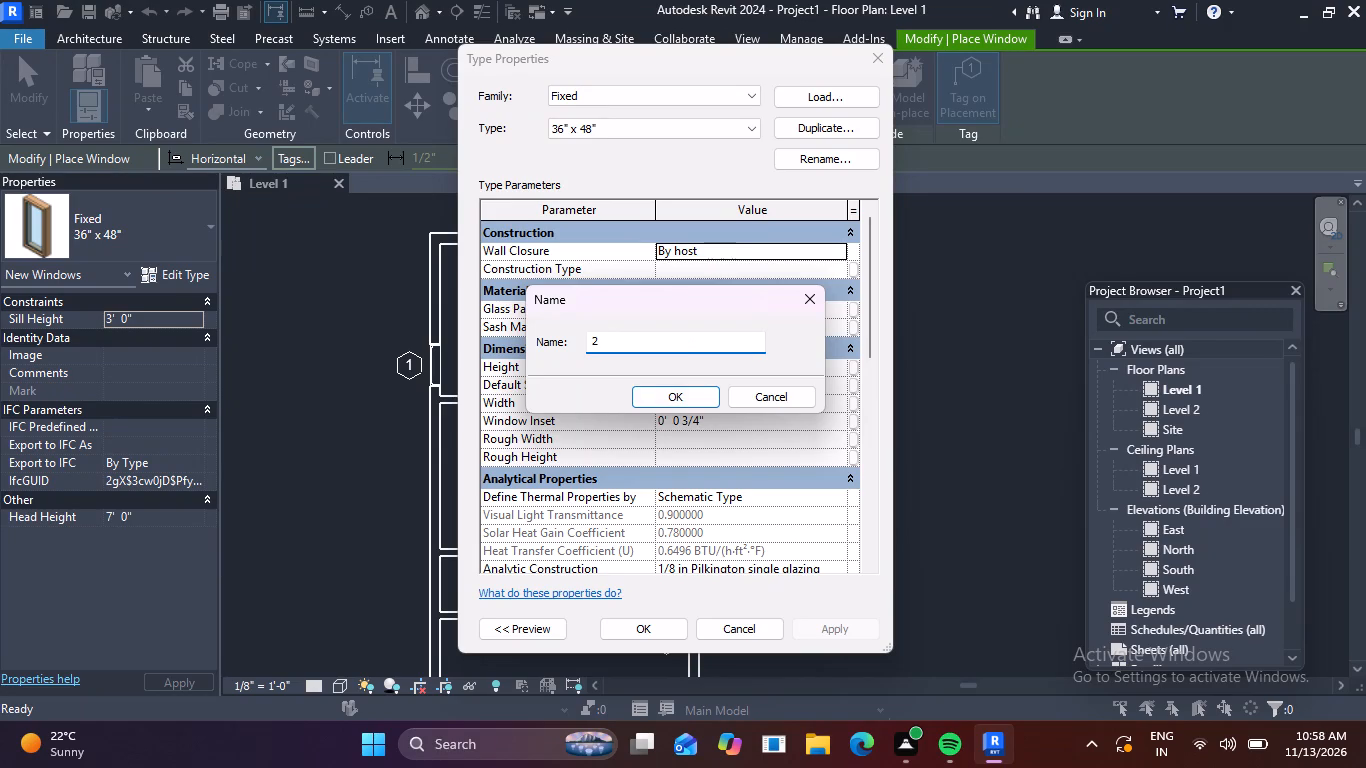
pyautogui.press('BackSpace')
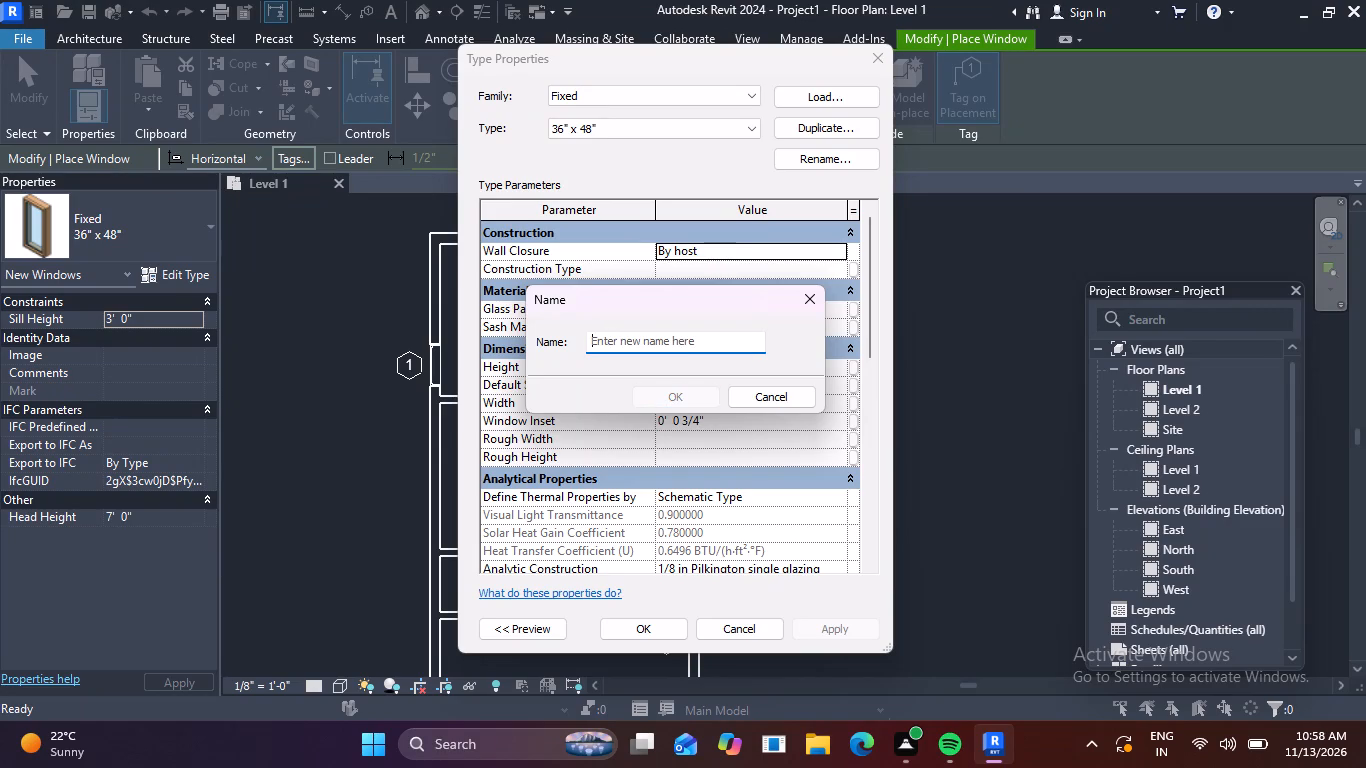
pyautogui.write('60"')
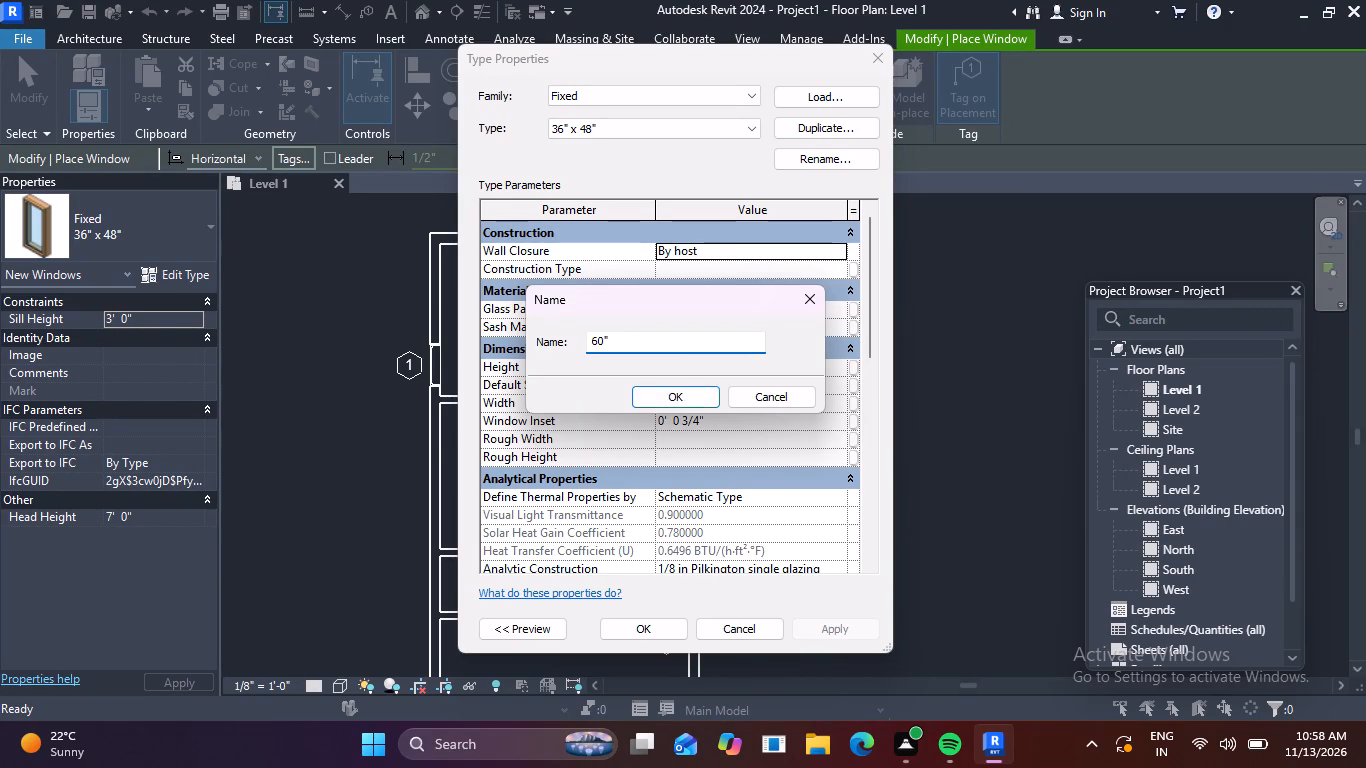
pyautogui.write('48')
pyautogui.click(669, 394)
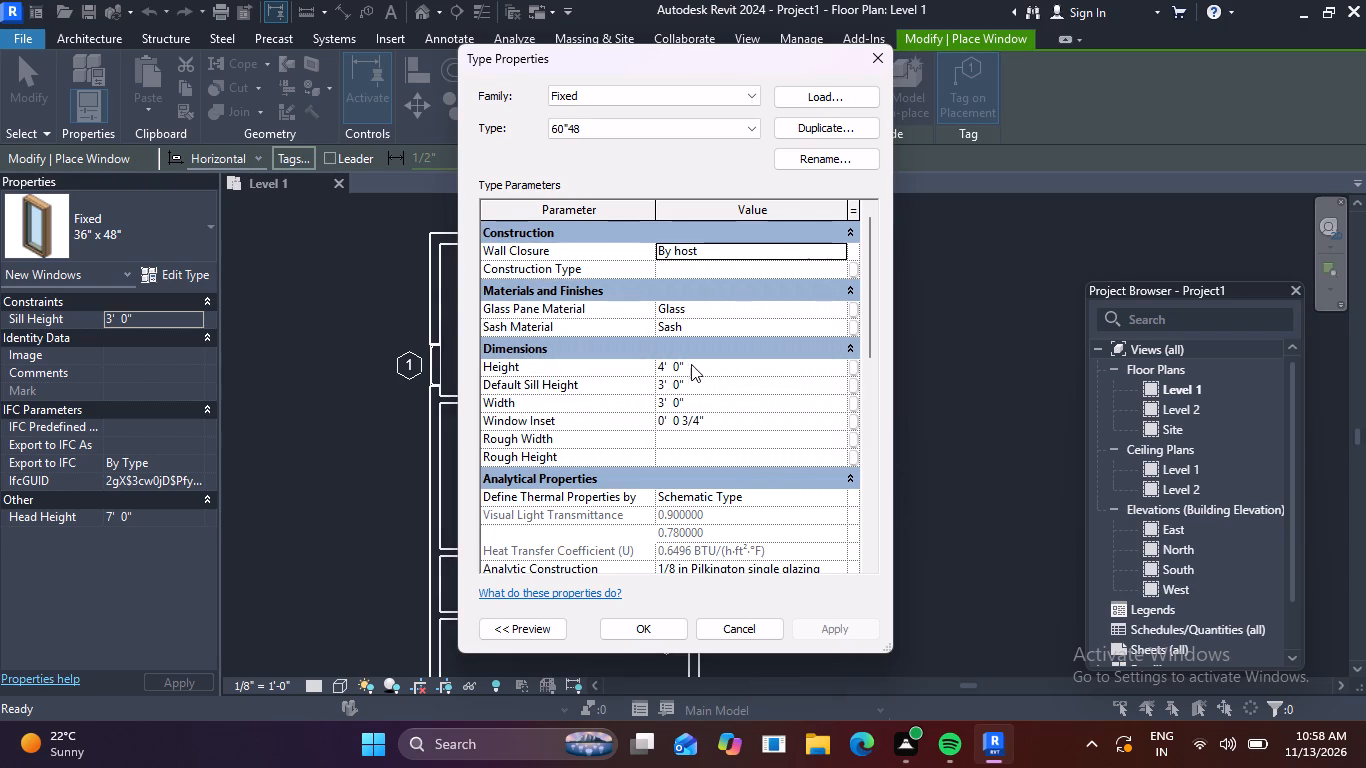
# Set the 60"48 window type's width to 5'.
pyautogui.click(701, 365)
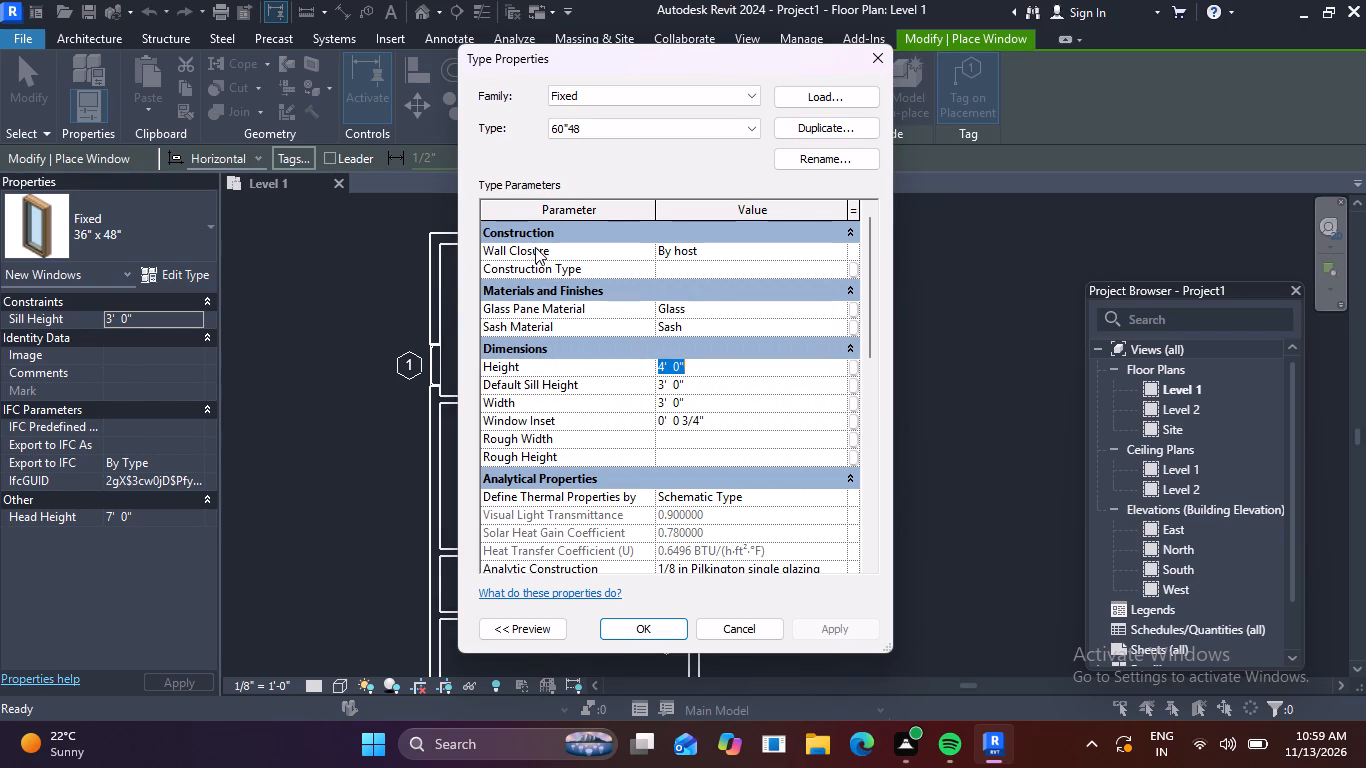
pyautogui.click(690, 399)
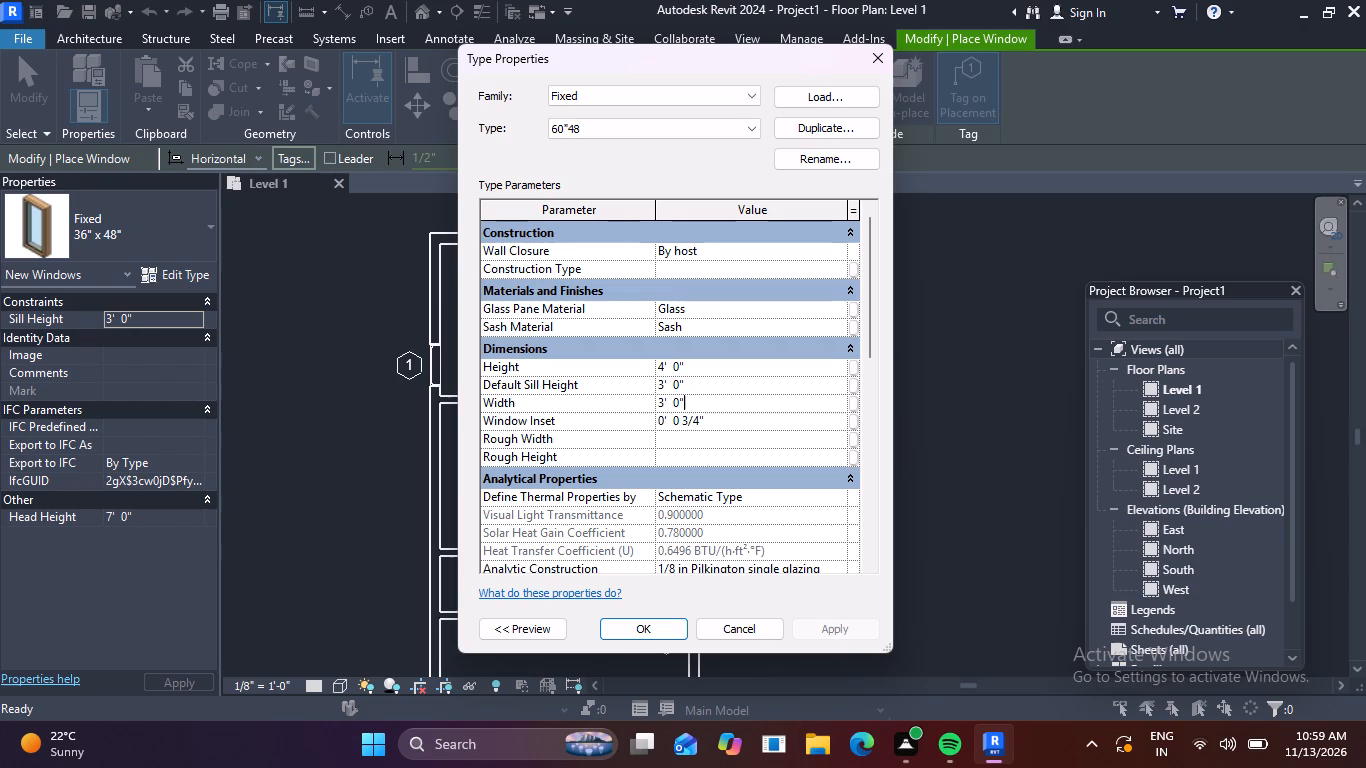
pyautogui.press('BackSpace')
pyautogui.press('BackSpace')
pyautogui.press('BackSpace')
pyautogui.press('BackSpace')
pyautogui.press('BackSpace')
pyautogui.press('BackSpace')
pyautogui.press('BackSpace')
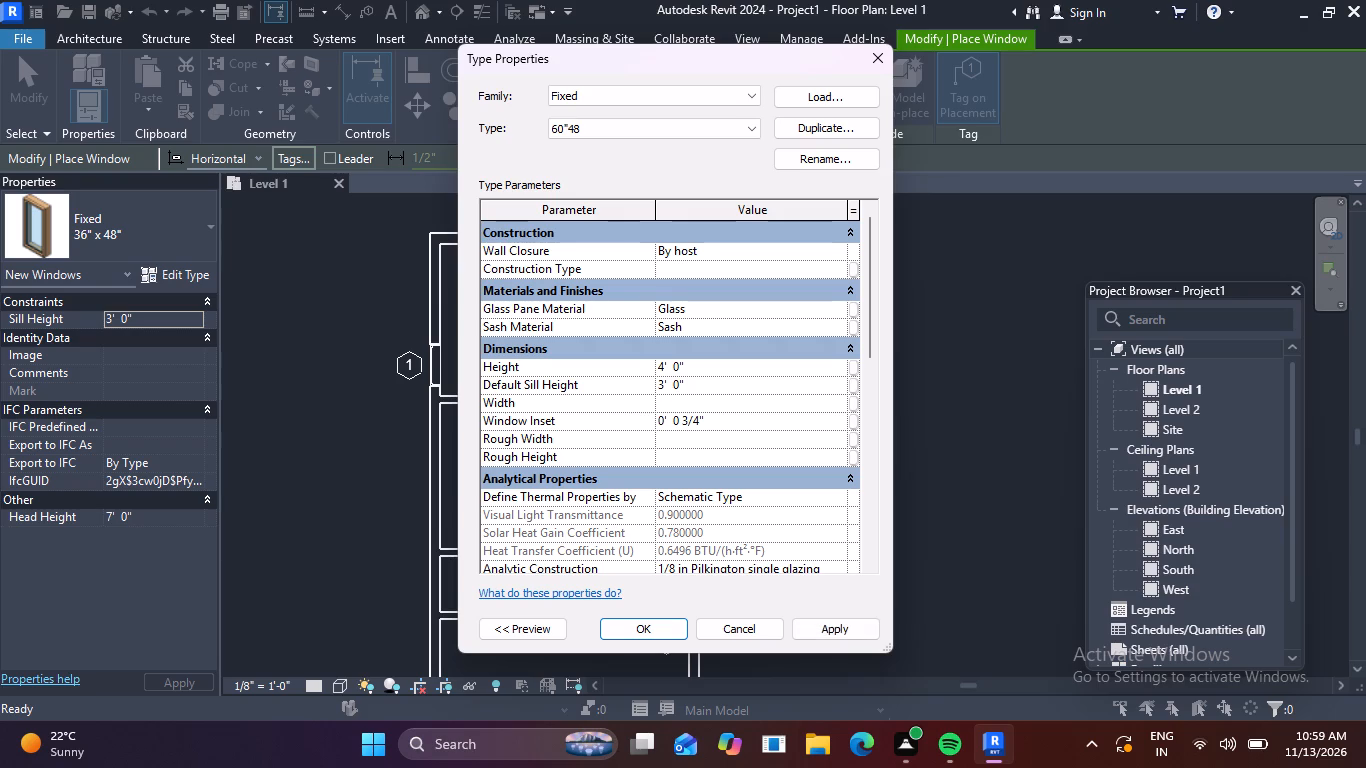
pyautogui.write("5'")
pyautogui.press('Return')
pyautogui.click(656, 626)
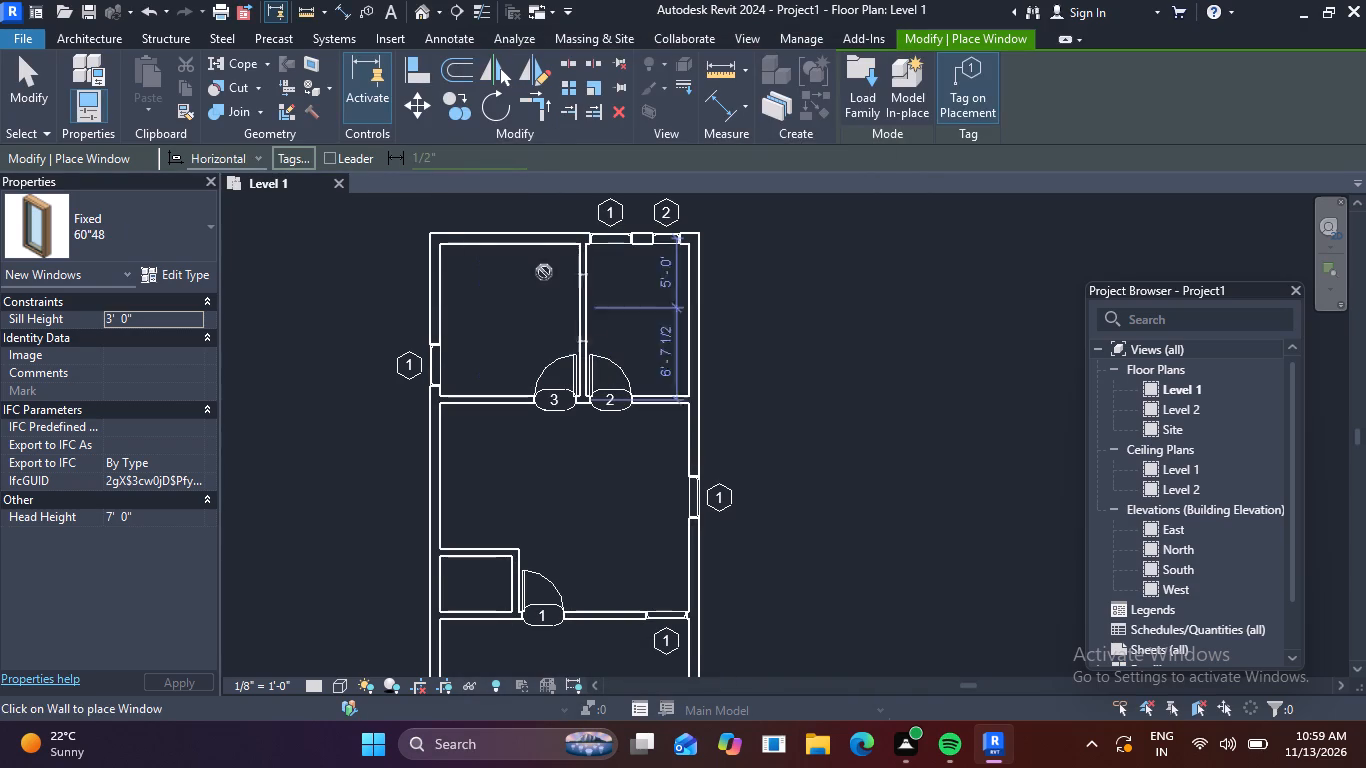
# Place a 60"48 window in the upper-left room's top wall, centred at 5'-3 3/4" from the left wall and the partition.
pyautogui.click(512, 226)
pyautogui.press('Escape')
pyautogui.scroll(-3, 908, 342)
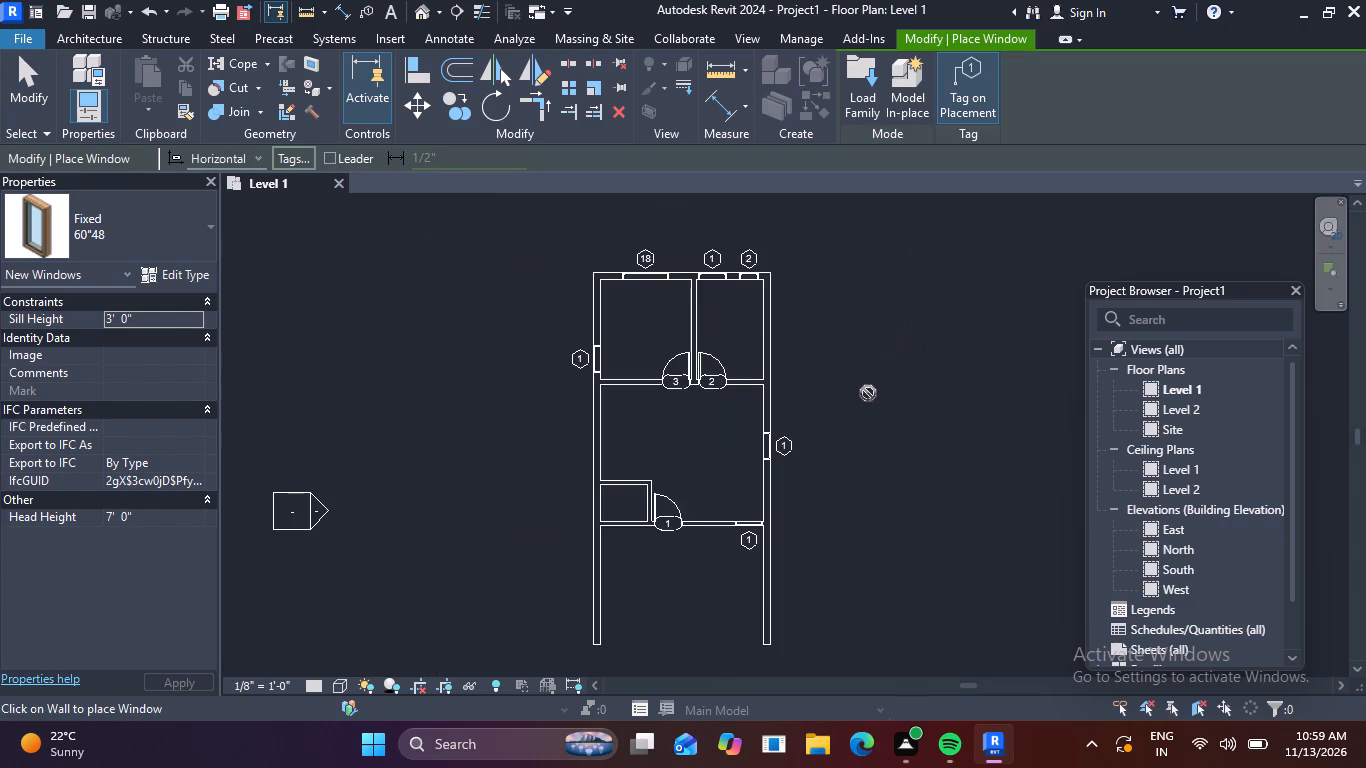
pyautogui.scroll(-1, 847, 427)
pyautogui.moveTo(846, 427); pyautogui.dragTo(834, 351, button='middle')
pyautogui.press('Escape')
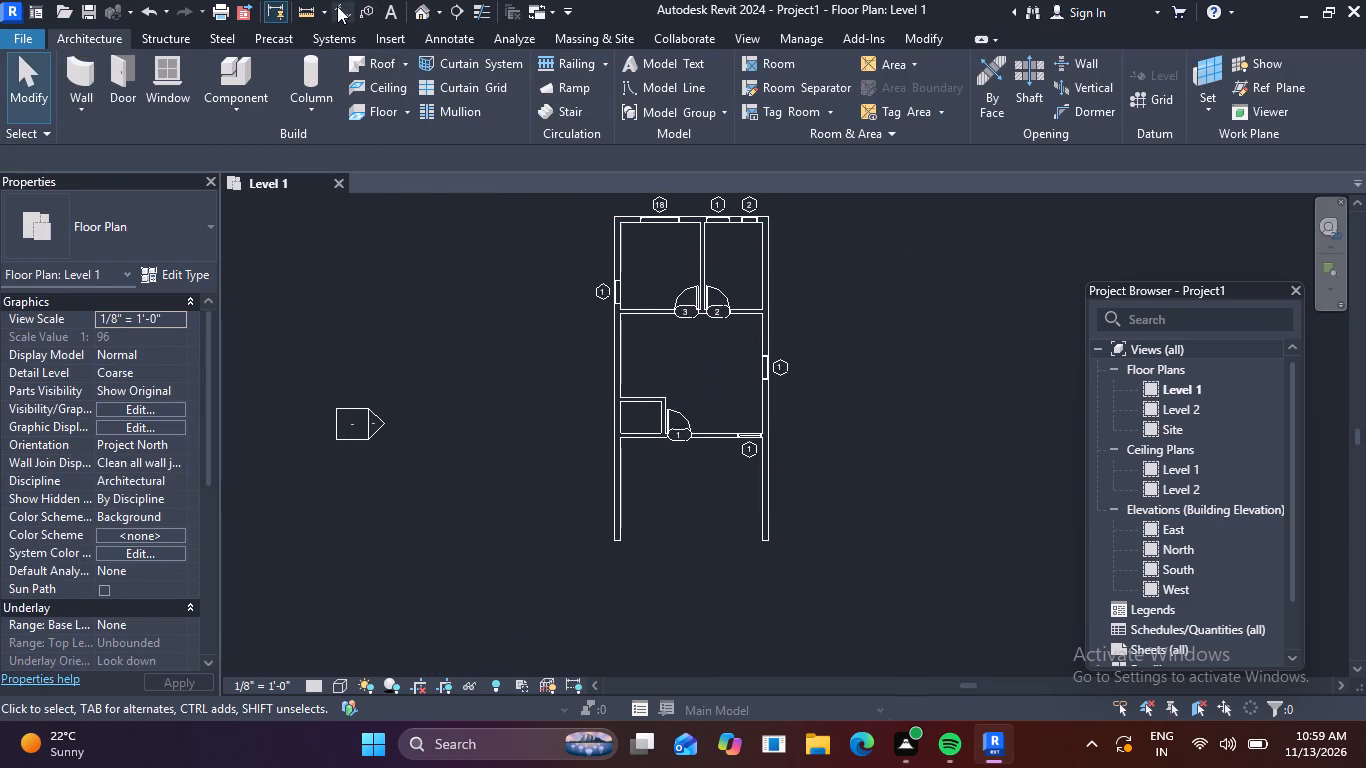
# Open the default 3D view and set its visual style to Consistent Colors.
pyautogui.click(423, 12)
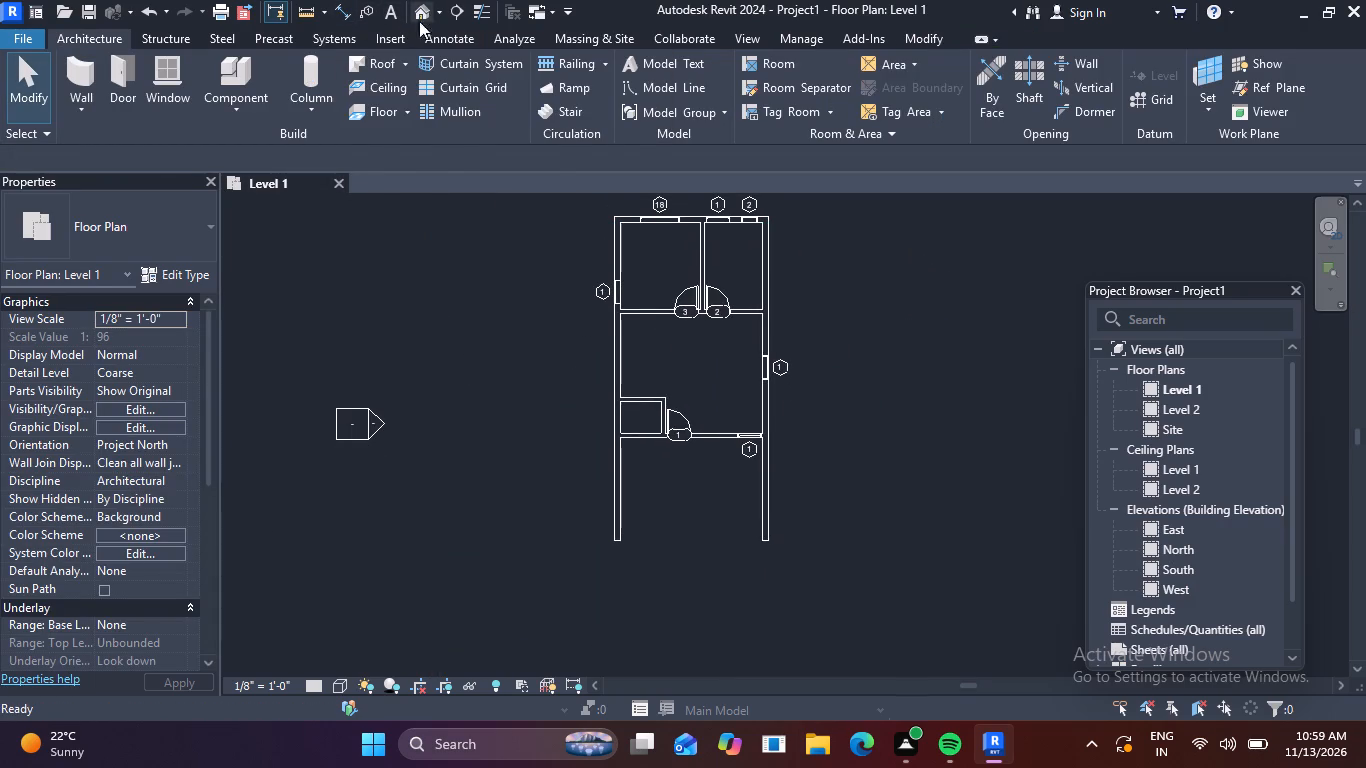
pyautogui.scroll(-1, 626, 312)
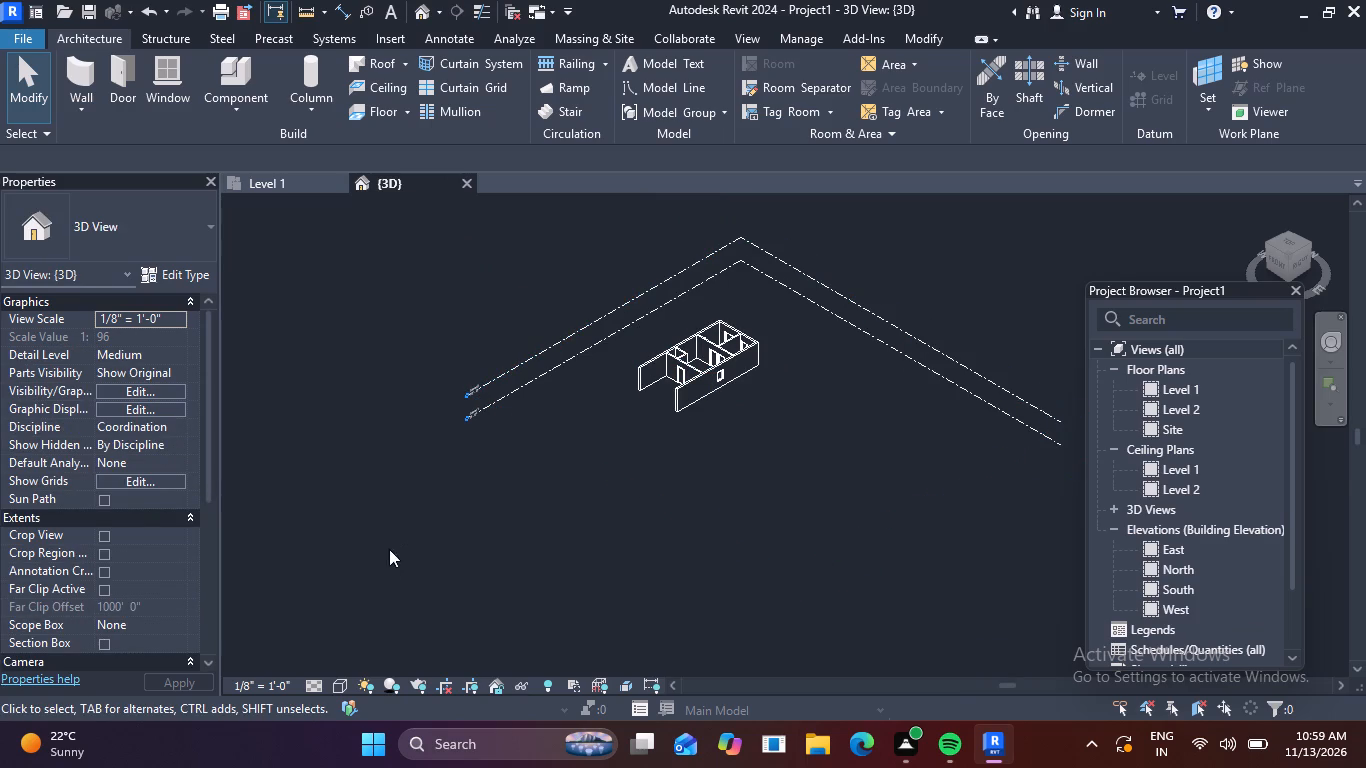
pyautogui.click(332, 690)
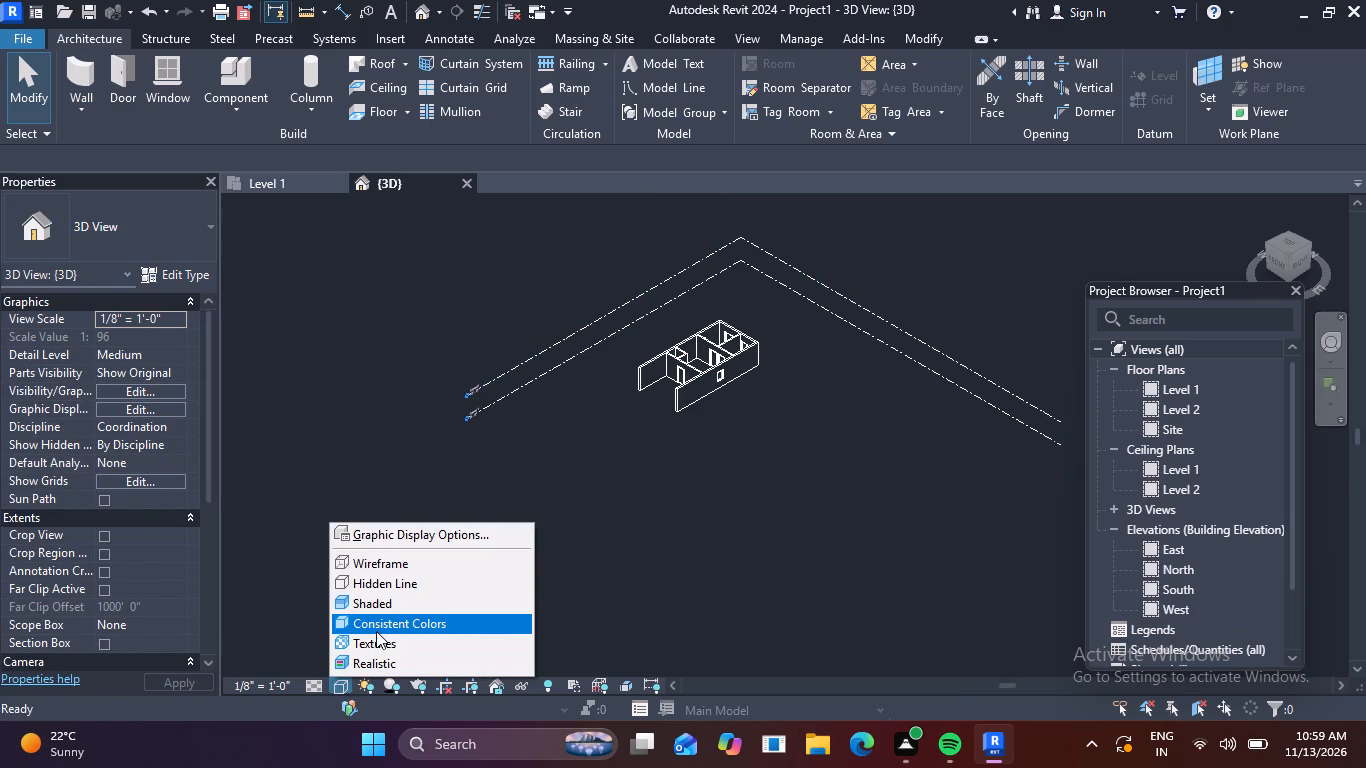
pyautogui.click(382, 623)
# Examine the exterior walls and windows of the 3D model from the long side and the rear.
pyautogui.scroll(4, 780, 334)
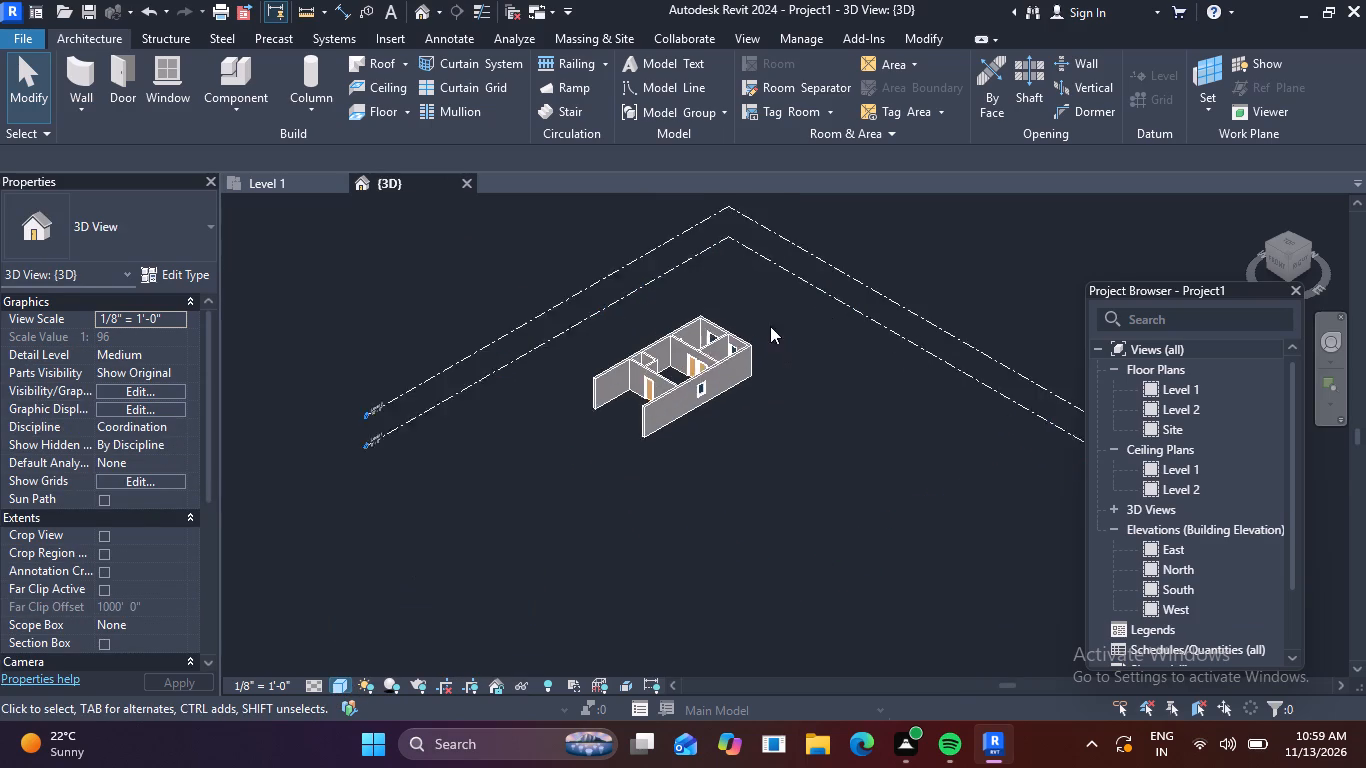
pyautogui.scroll(4, 694, 355)
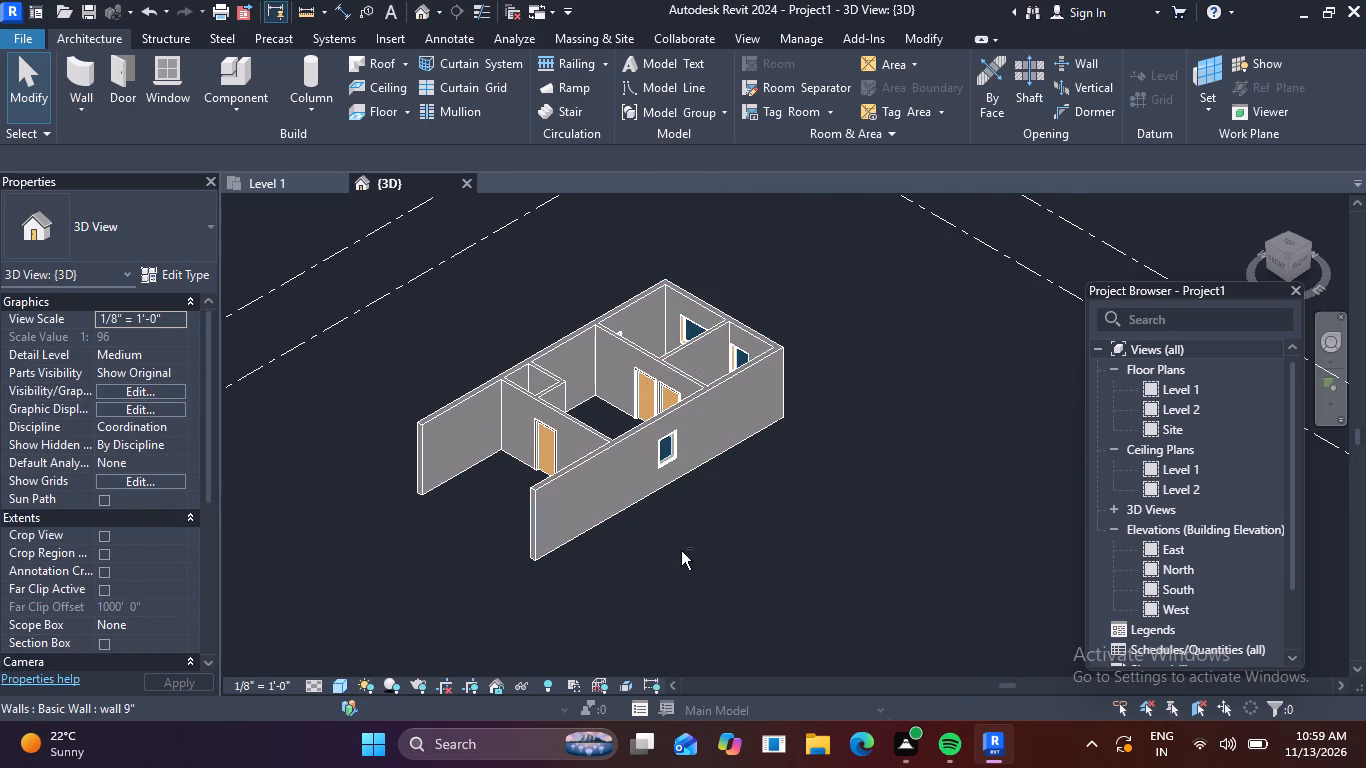
pyautogui.keyDown('shift'); pyautogui.moveTo(651, 557); pyautogui.dragTo(533, 545, button='middle'); pyautogui.keyUp('shift')
pyautogui.scroll(2, 884, 437)
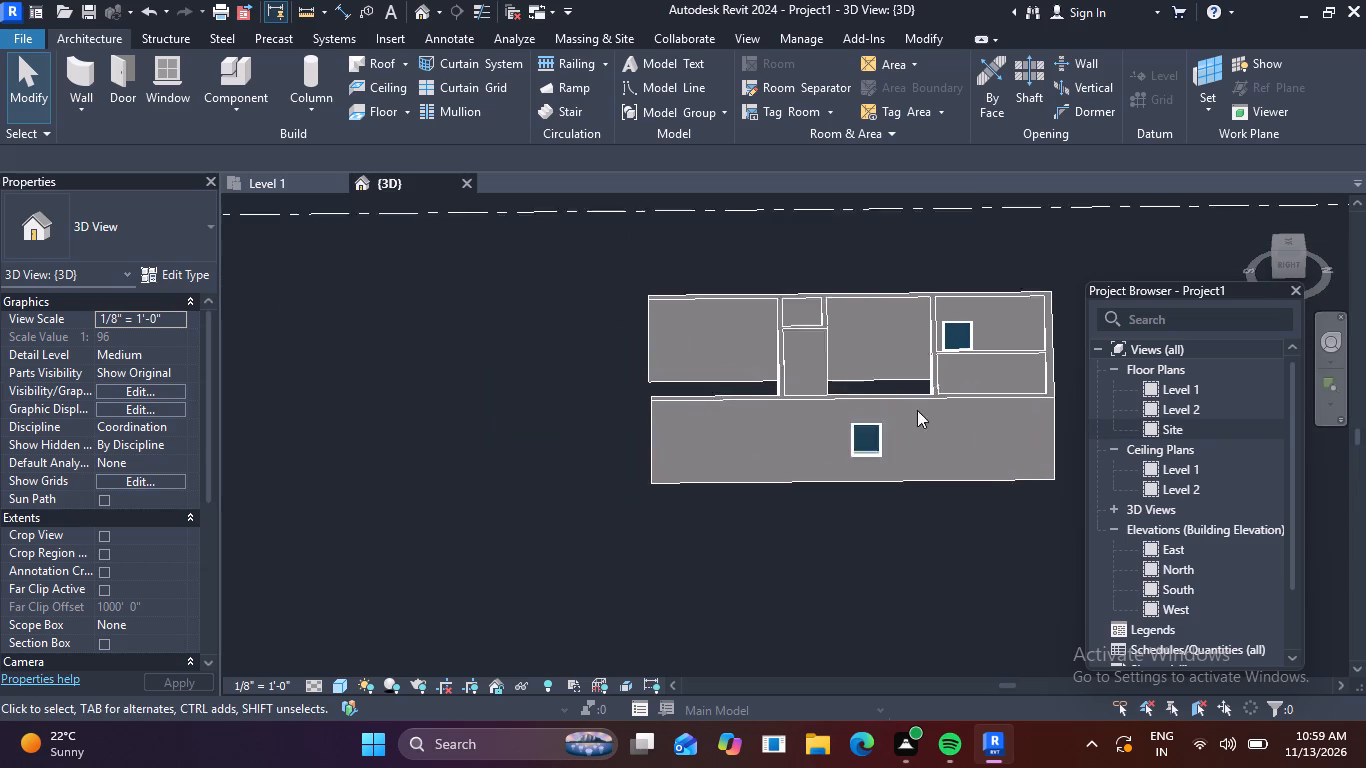
pyautogui.scroll(8, 917, 410)
pyautogui.keyDown('shift'); pyautogui.moveTo(887, 430); pyautogui.dragTo(886, 366, button='middle'); pyautogui.keyUp('shift')
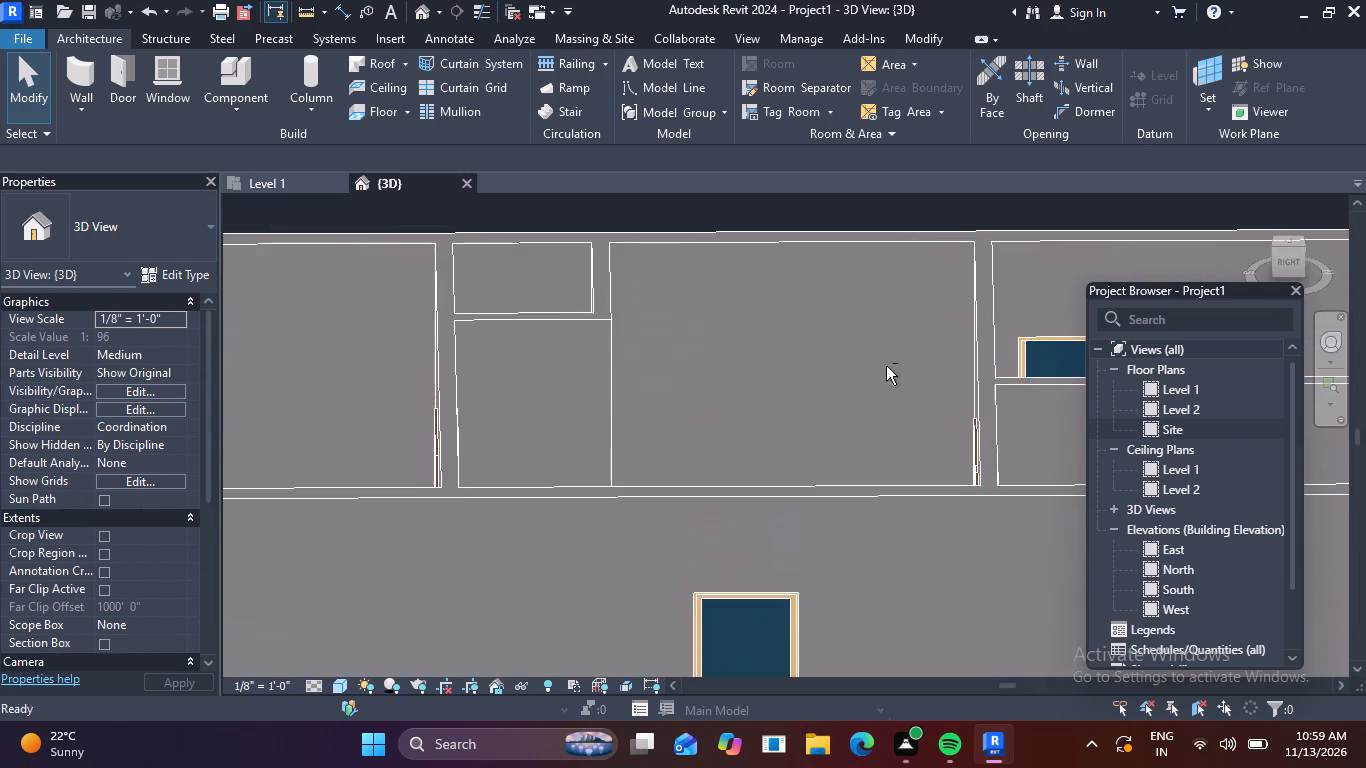
pyautogui.scroll(-4, 871, 404)
pyautogui.keyDown('shift'); pyautogui.moveTo(852, 518); pyautogui.dragTo(765, 512, button='middle'); pyautogui.keyUp('shift')
pyautogui.scroll(-4, 767, 512)
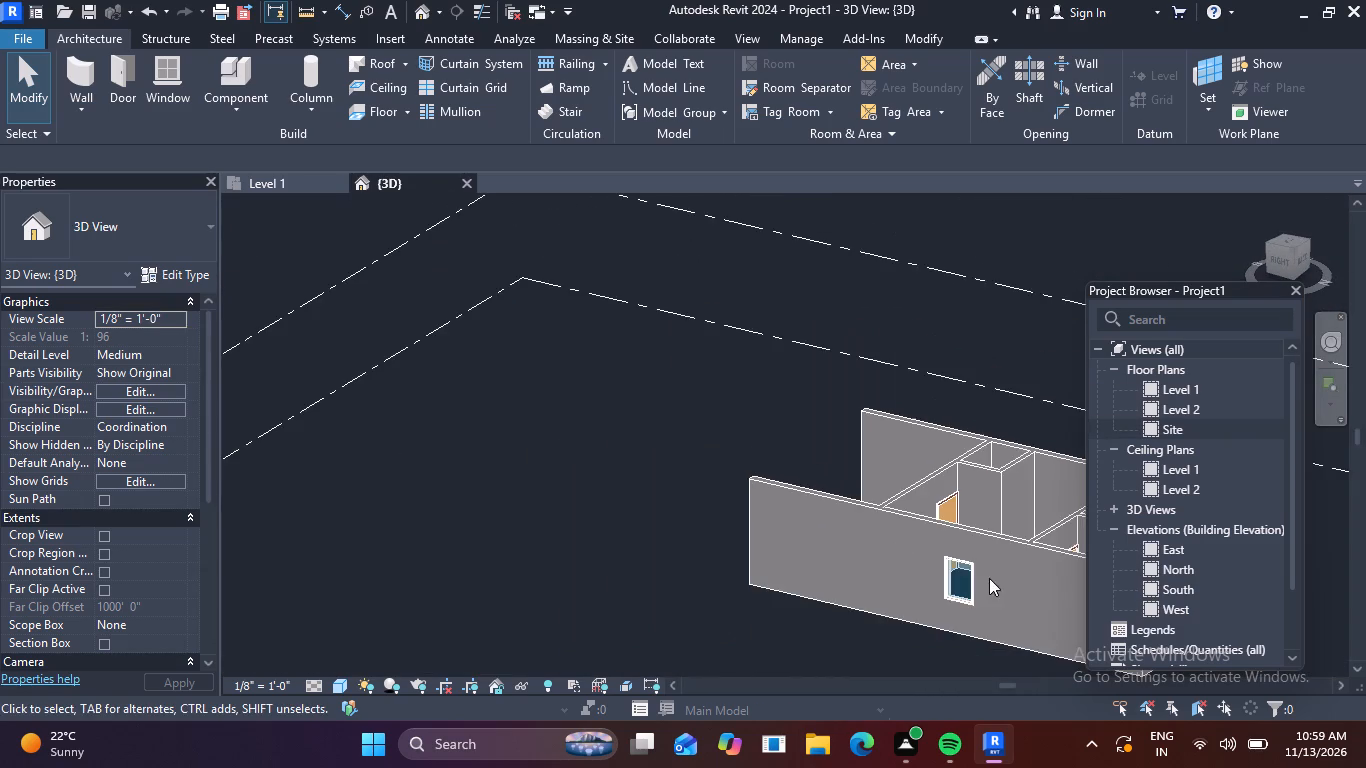
pyautogui.moveTo(988, 578); pyautogui.dragTo(565, 401, button='middle')
pyautogui.scroll(-1, 984, 578)
pyautogui.keyDown('shift'); pyautogui.moveTo(1041, 398); pyautogui.dragTo(1030, 399, button='middle'); pyautogui.keyUp('shift')
pyautogui.keyDown('shift'); pyautogui.moveTo(914, 405); pyautogui.dragTo(785, 450, button='middle'); pyautogui.keyUp('shift')
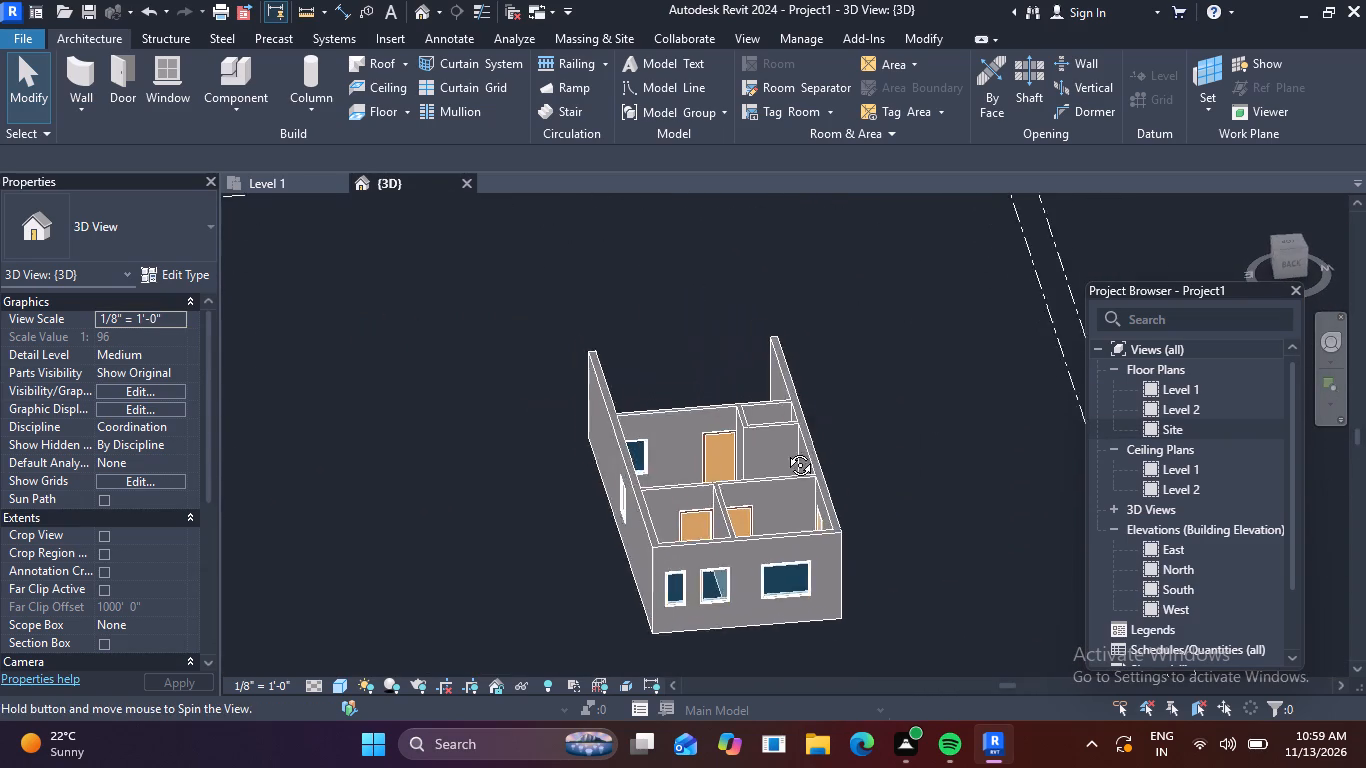
pyautogui.keyDown('shift'); pyautogui.moveTo(785, 450); pyautogui.dragTo(770, 450, button='middle'); pyautogui.keyUp('shift')
pyautogui.moveTo(811, 434); pyautogui.dragTo(815, 325, button='middle')
pyautogui.keyDown('shift'); pyautogui.moveTo(771, 407); pyautogui.dragTo(782, 329, button='middle'); pyautogui.keyUp('shift')
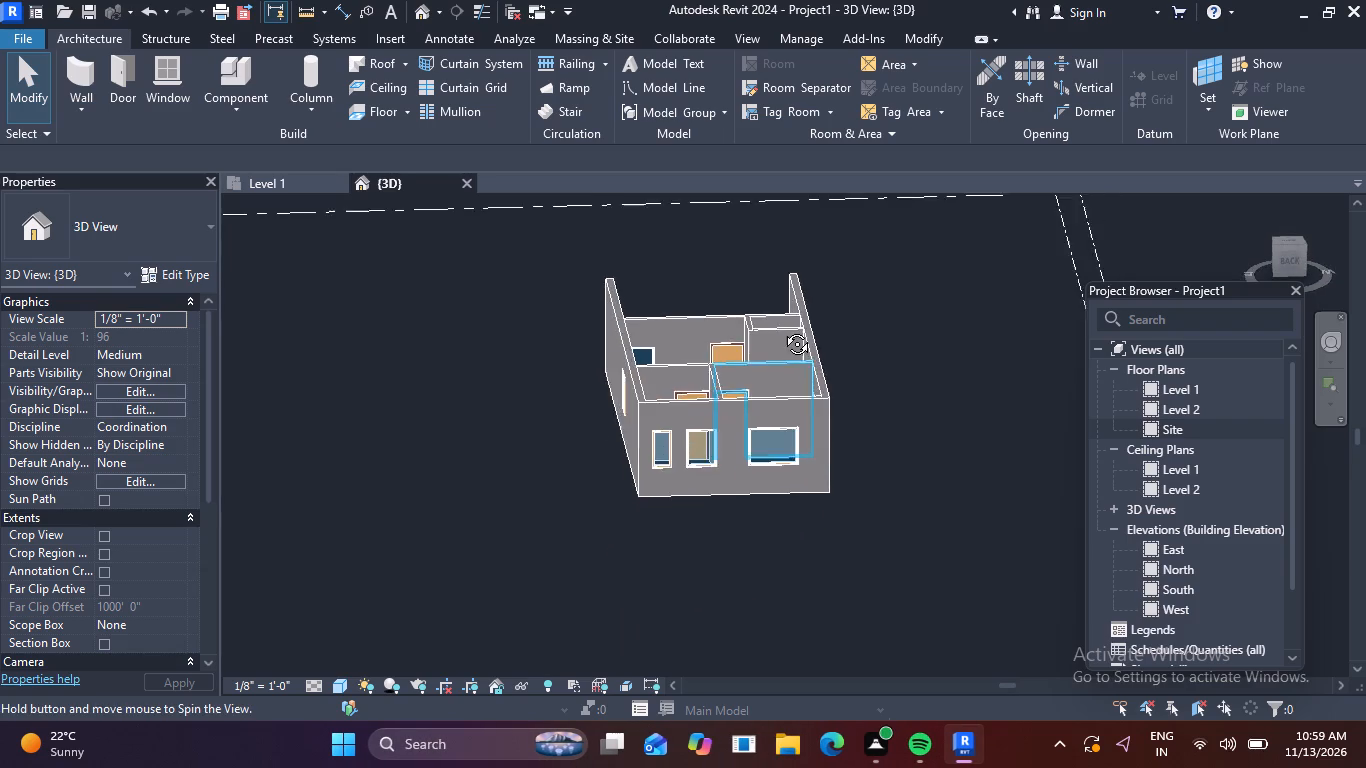
pyautogui.keyDown('shift'); pyautogui.moveTo(782, 329); pyautogui.dragTo(767, 311, button='middle'); pyautogui.keyUp('shift')
pyautogui.scroll(6, 621, 516)
pyautogui.keyDown('shift'); pyautogui.moveTo(688, 503); pyautogui.dragTo(693, 506, button='middle'); pyautogui.keyUp('shift')
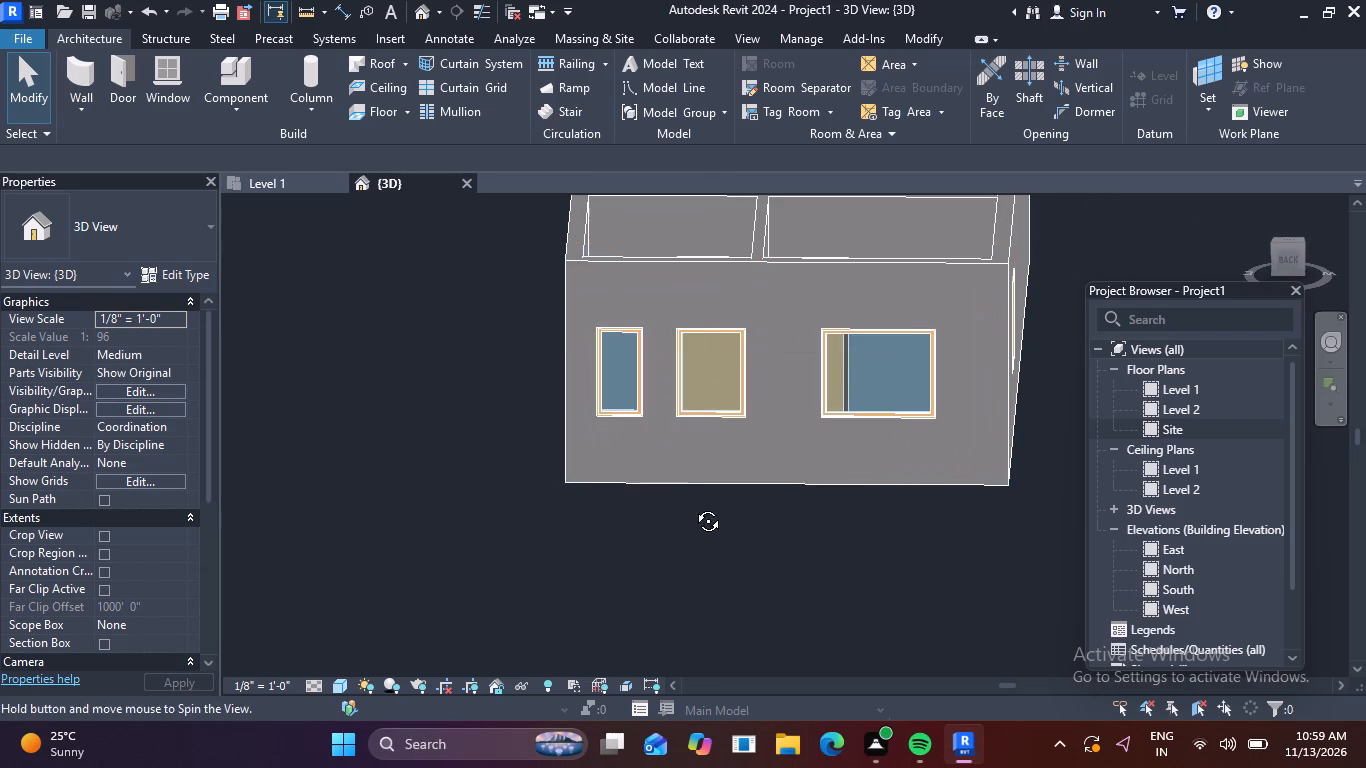
pyautogui.keyDown('shift'); pyautogui.moveTo(693, 506); pyautogui.dragTo(625, 496, button='middle'); pyautogui.keyUp('shift')
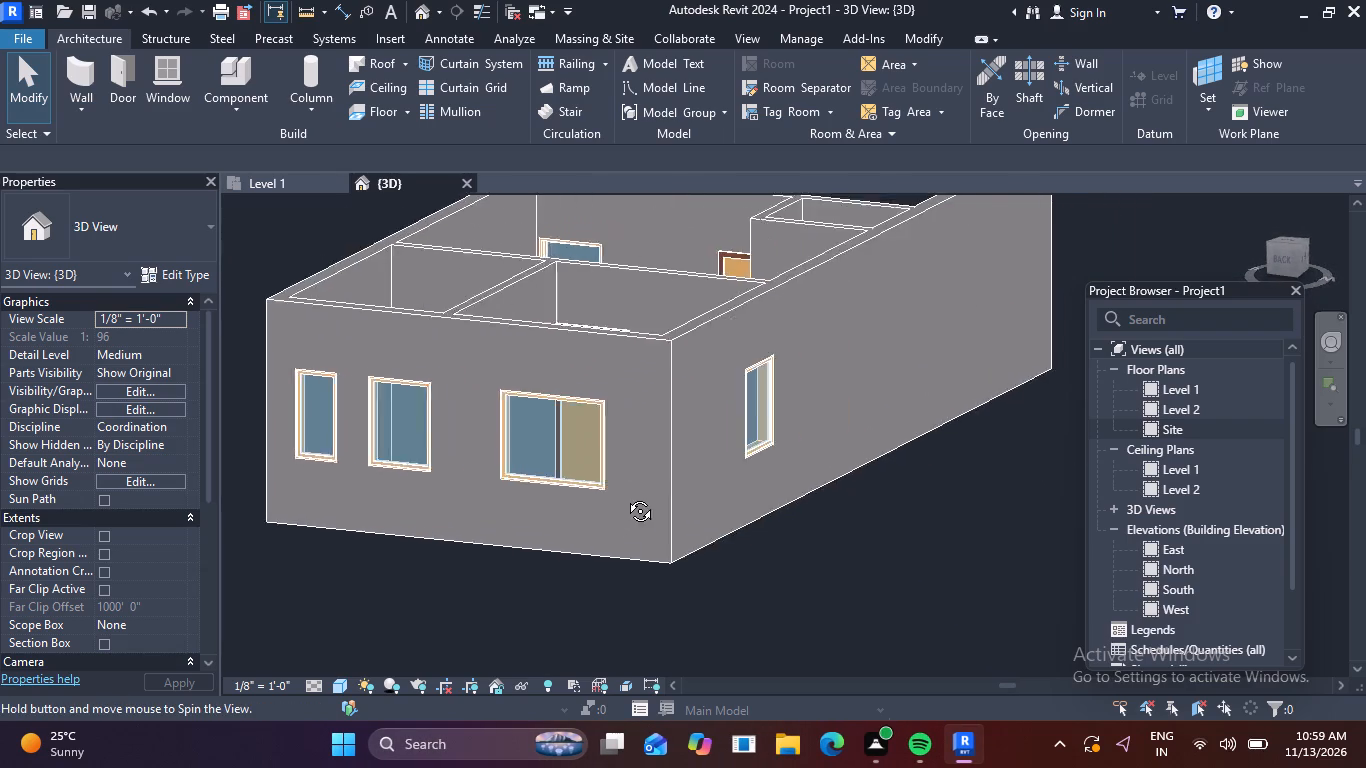
pyautogui.keyDown('shift'); pyautogui.moveTo(625, 496); pyautogui.dragTo(564, 479, button='middle'); pyautogui.keyUp('shift')
# Examine the open front end, interior partitions, doors and windows of the 3D model from the front.
pyautogui.moveTo(743, 458); pyautogui.dragTo(667, 483, button='middle')
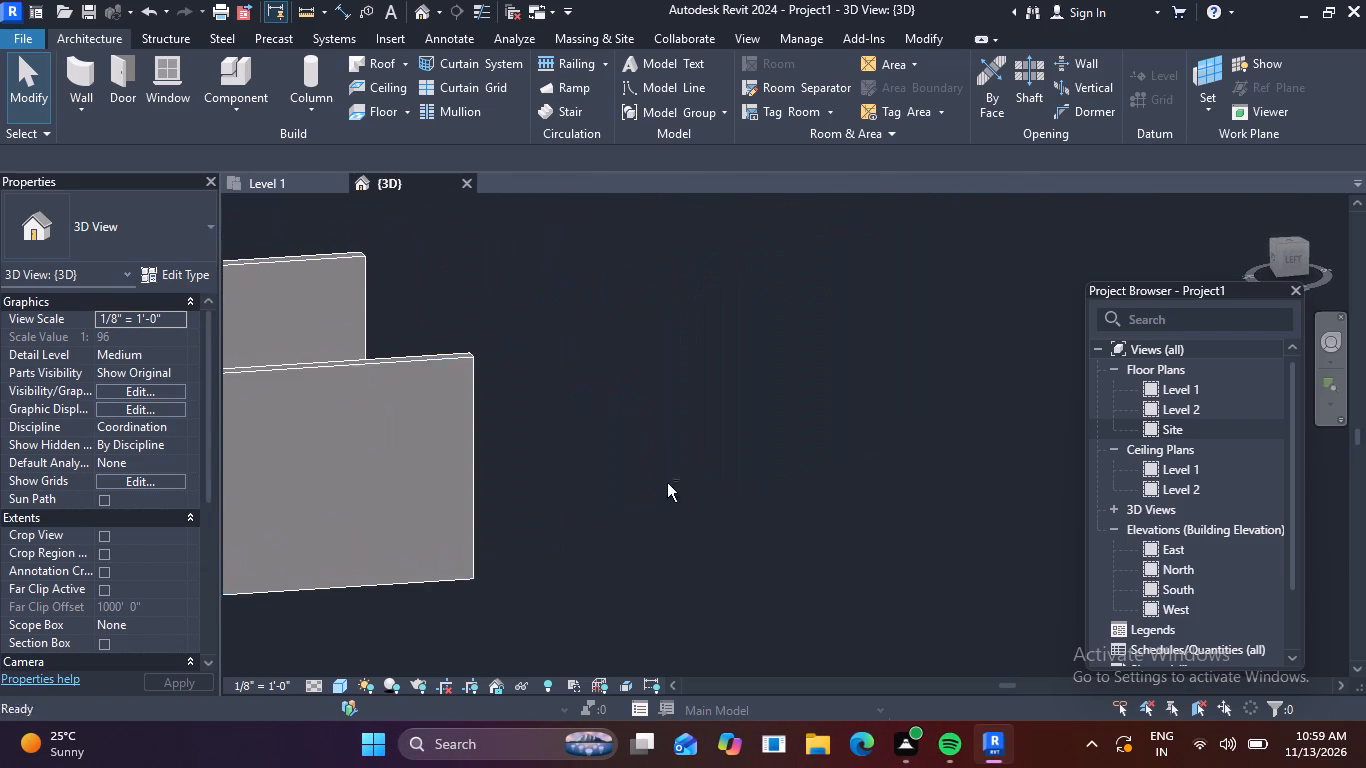
pyautogui.scroll(-4, 699, 396)
pyautogui.moveTo(1205, 315); pyautogui.dragTo(1284, 315, button='middle')
pyautogui.moveTo(935, 359); pyautogui.dragTo(1254, 298, button='middle')
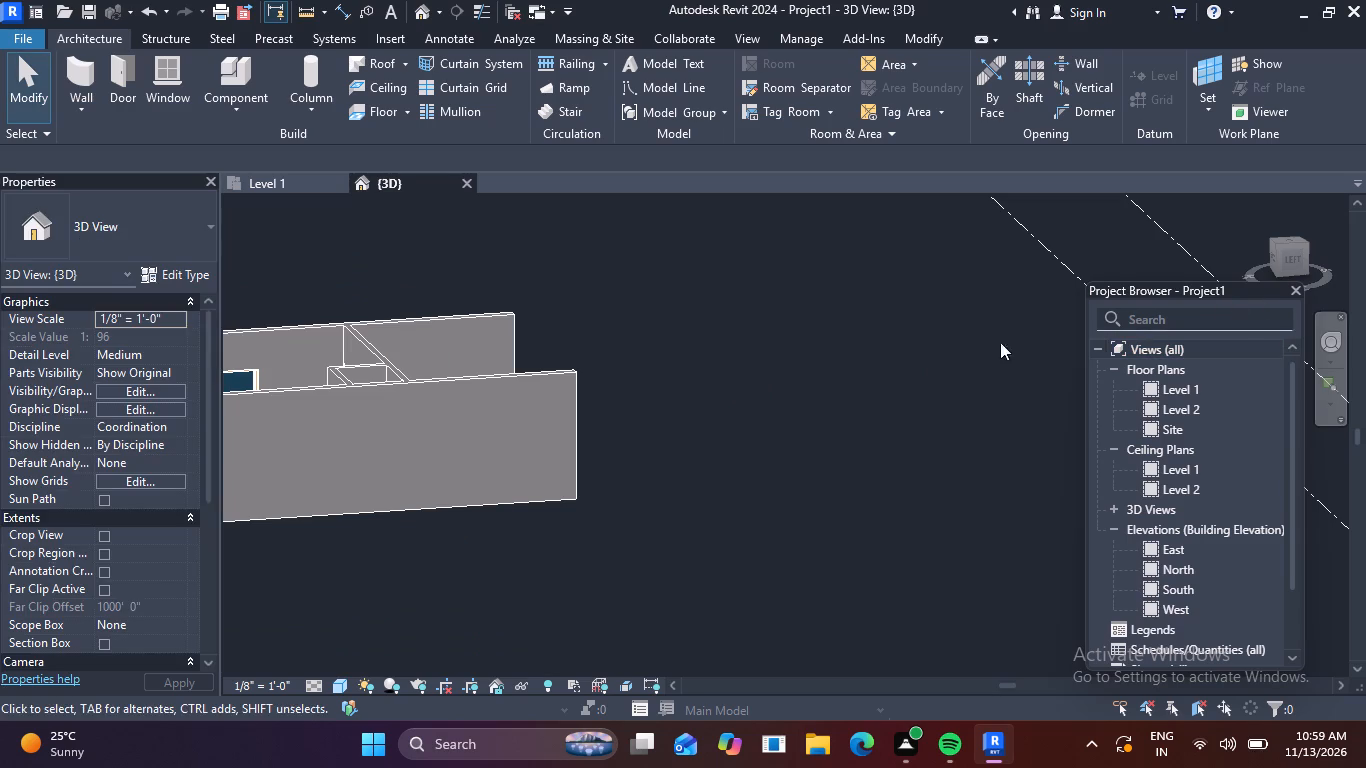
pyautogui.moveTo(649, 309); pyautogui.dragTo(968, 319, button='middle')
pyautogui.keyDown('shift'); pyautogui.moveTo(968, 316); pyautogui.dragTo(797, 460, button='middle'); pyautogui.keyUp('shift')
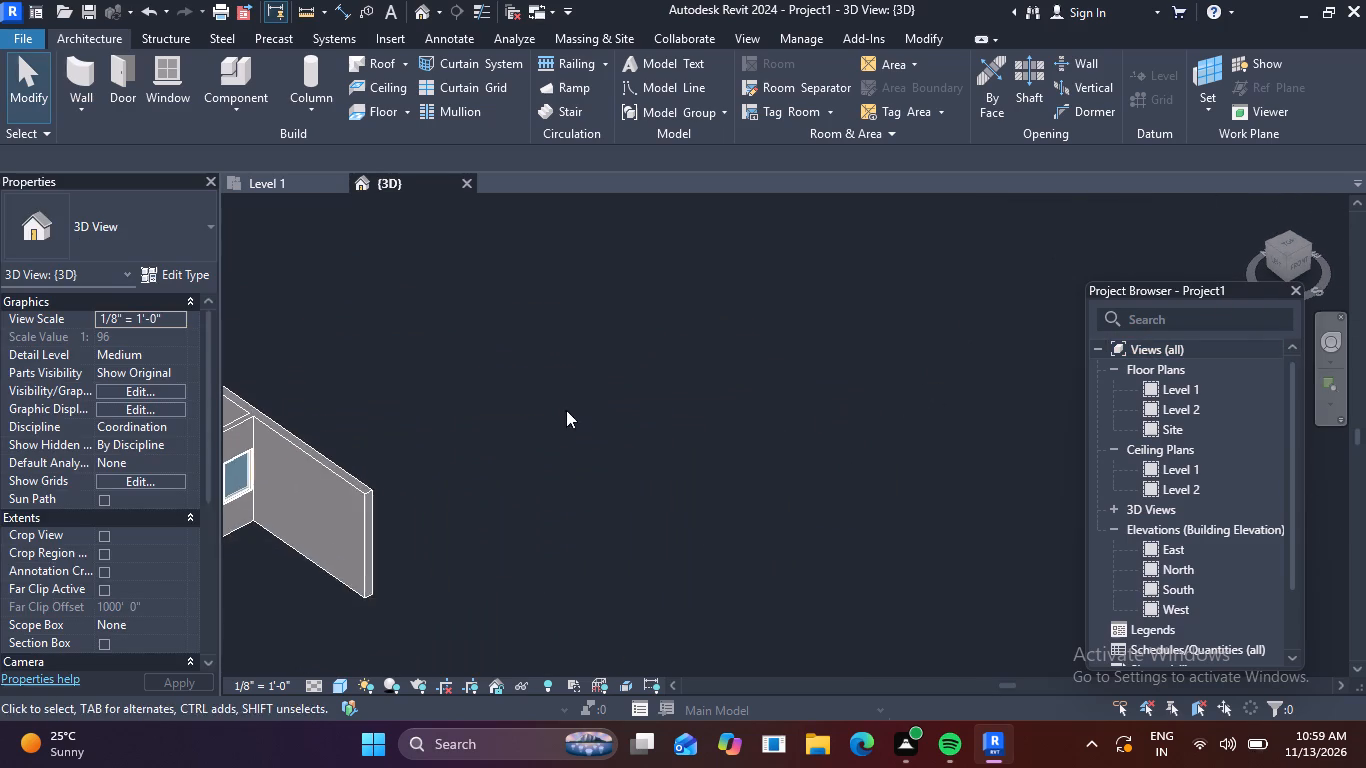
pyautogui.scroll(1, 563, 406)
pyautogui.moveTo(563, 406); pyautogui.dragTo(968, 318, button='middle')
pyautogui.keyDown('shift'); pyautogui.moveTo(940, 340); pyautogui.dragTo(822, 426, button='middle'); pyautogui.keyUp('shift')
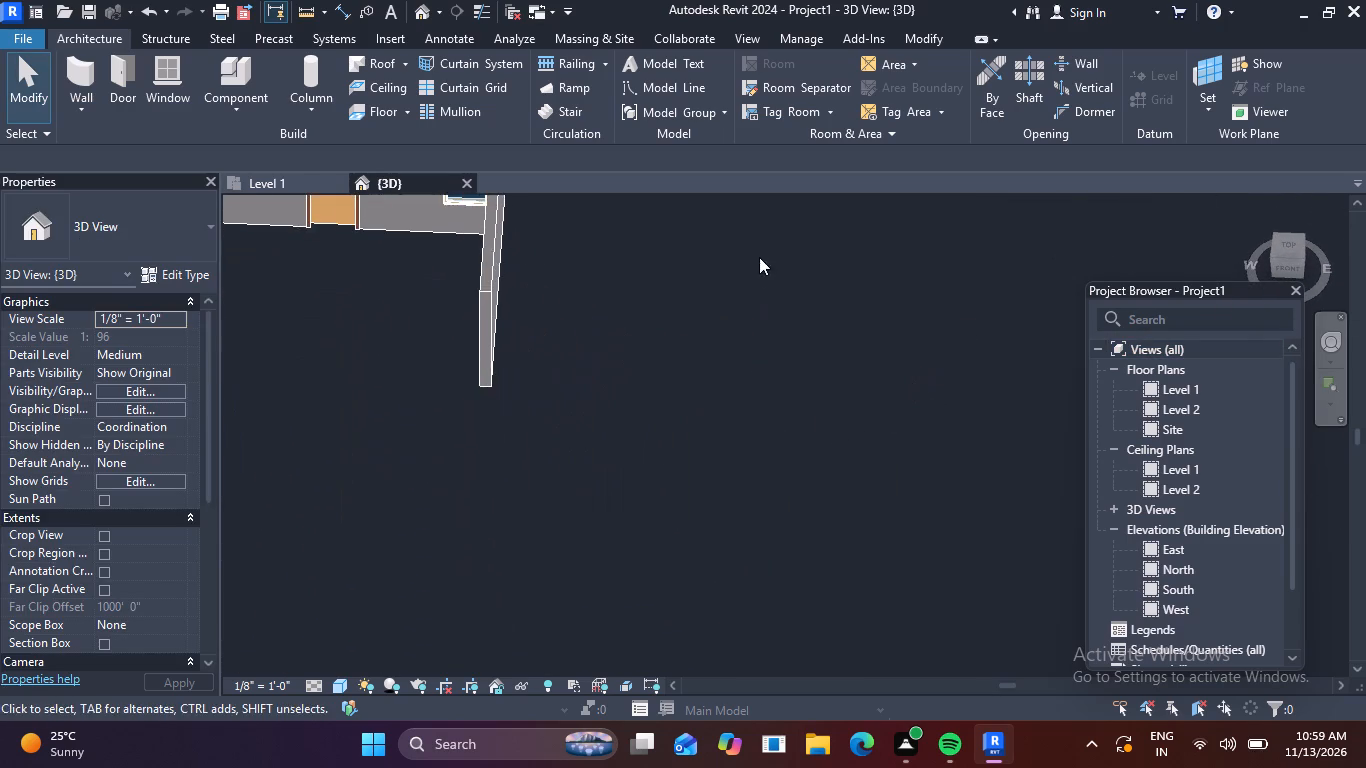
pyautogui.moveTo(760, 257); pyautogui.dragTo(845, 612, button='middle')
pyautogui.keyDown('shift'); pyautogui.moveTo(794, 510); pyautogui.dragTo(799, 388, button='middle'); pyautogui.keyUp('shift')
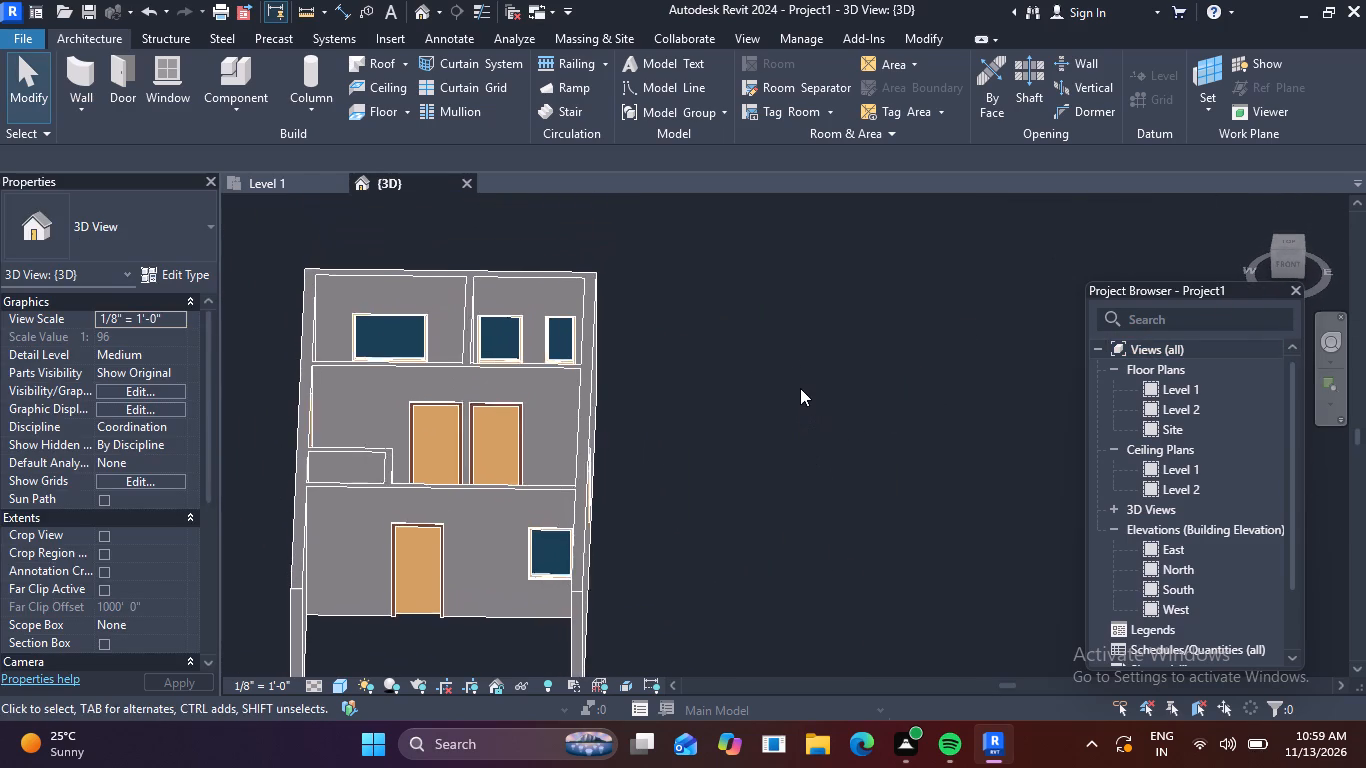
pyautogui.scroll(1, 800, 388)
pyautogui.scroll(-3, 793, 395)
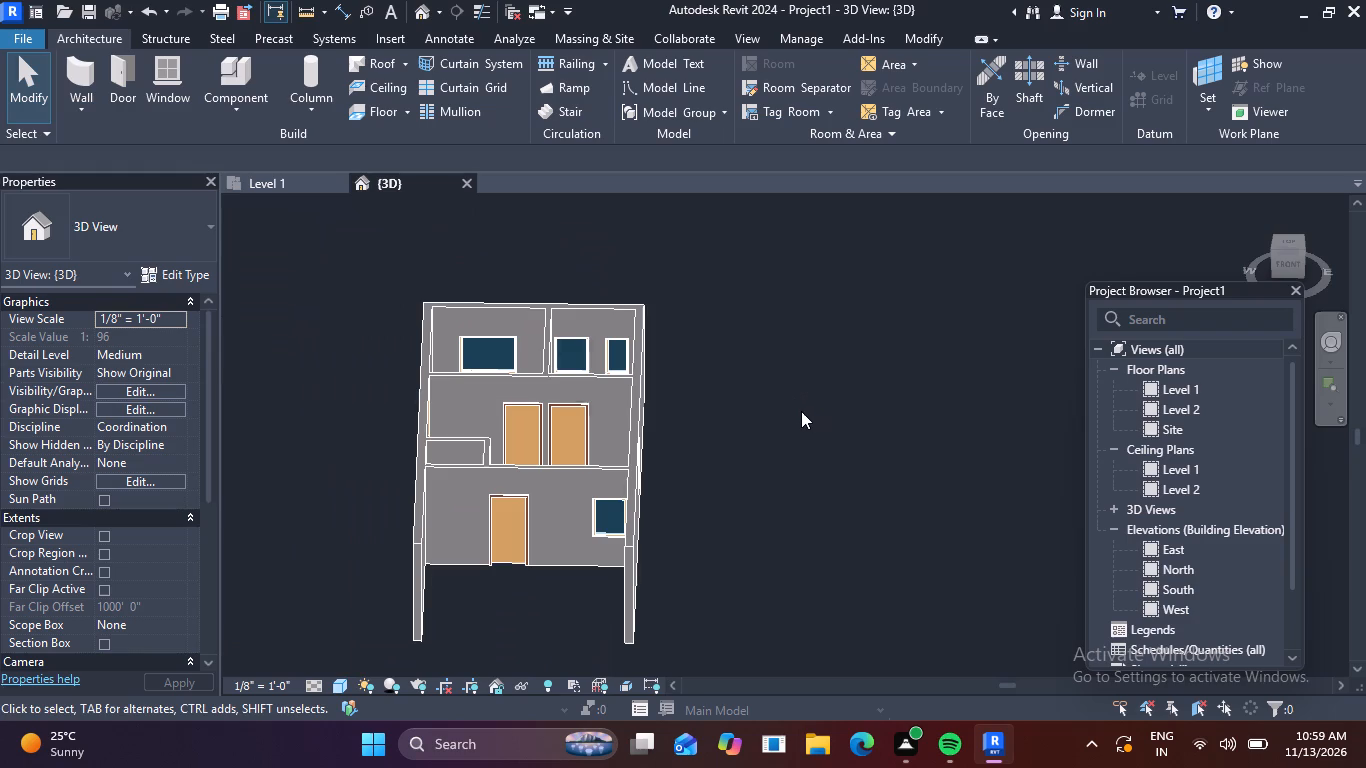
pyautogui.scroll(3, 524, 561)
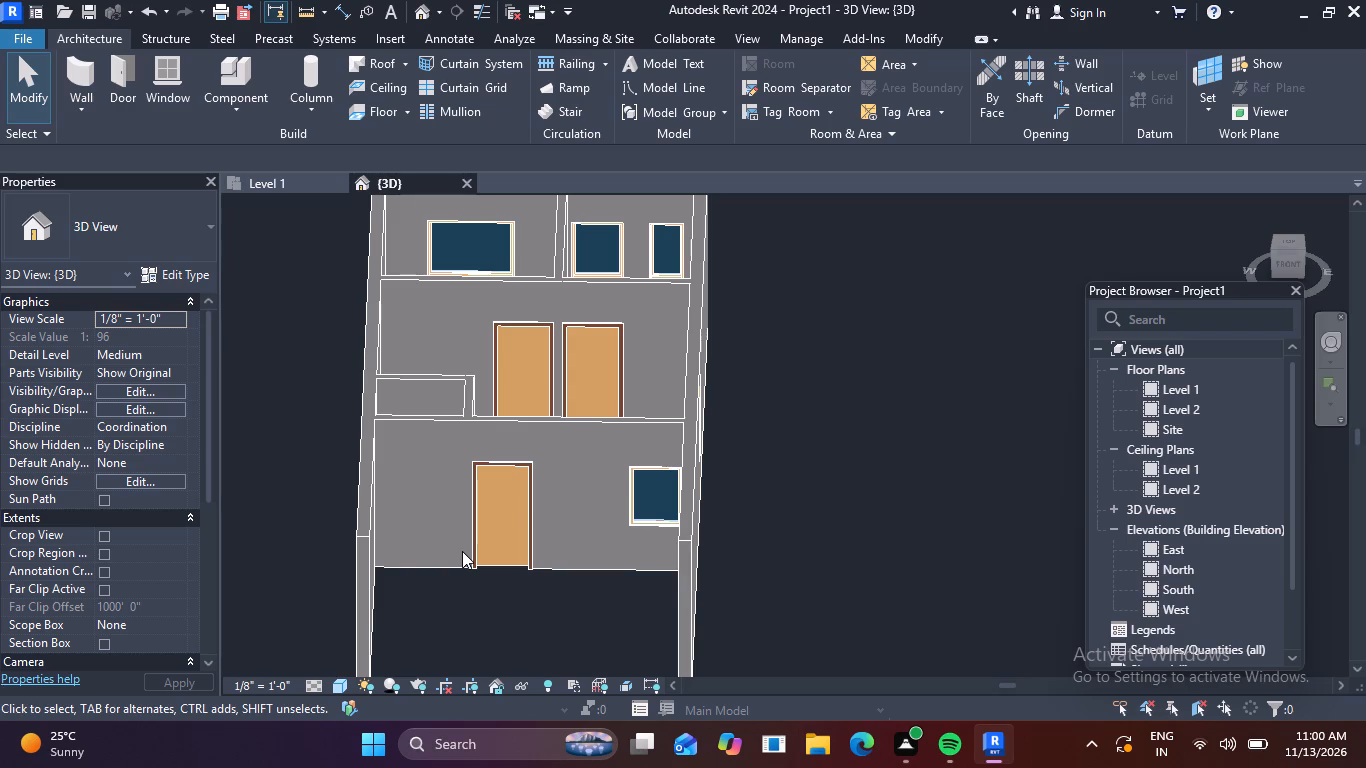
pyautogui.scroll(-3, 462, 551)
pyautogui.scroll(-1, 891, 503)
pyautogui.moveTo(883, 516); pyautogui.dragTo(870, 522, button='middle')
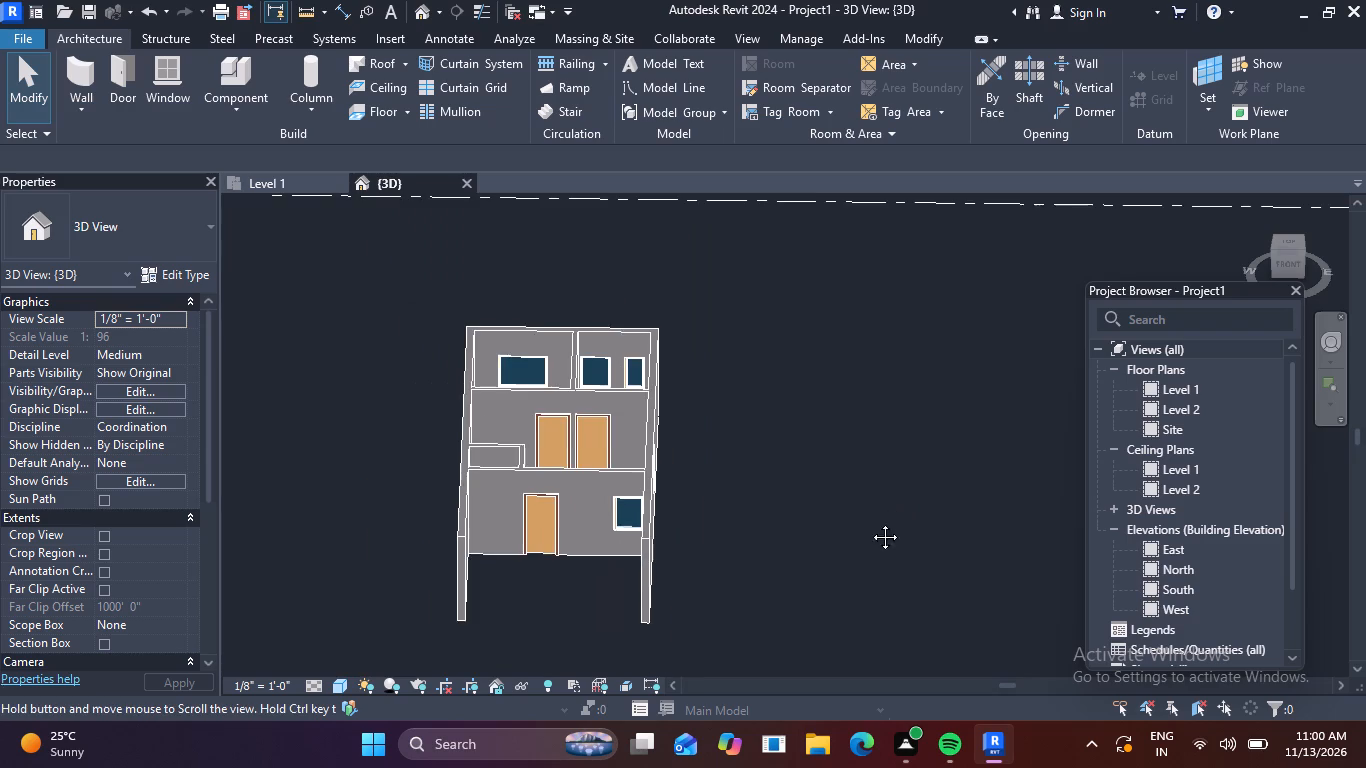
pyautogui.moveTo(870, 522); pyautogui.dragTo(731, 482, button='middle')
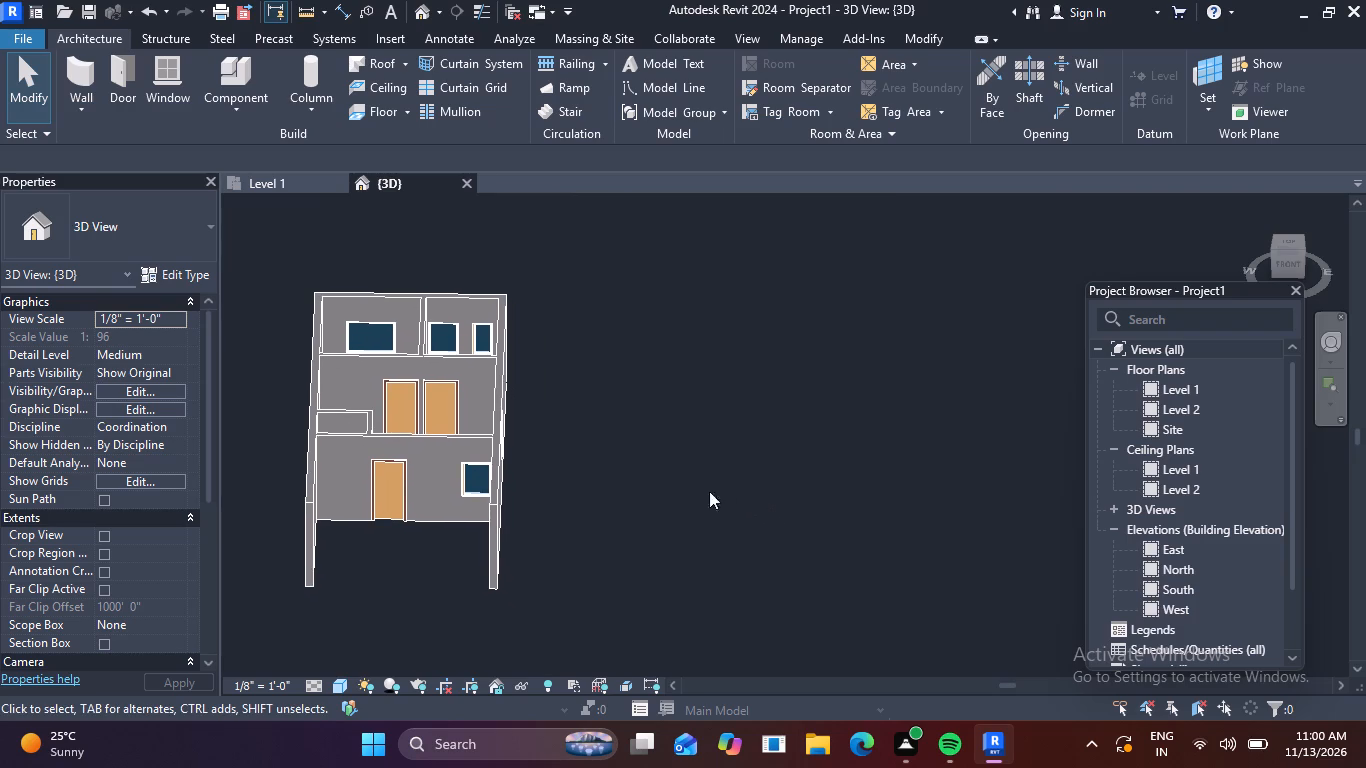
pyautogui.scroll(-2, 395, 535)
pyautogui.moveTo(483, 551); pyautogui.dragTo(564, 543, button='middle')
pyautogui.keyDown('shift'); pyautogui.moveTo(635, 522); pyautogui.dragTo(602, 540, button='middle'); pyautogui.keyUp('shift')
pyautogui.scroll(2, 442, 479)
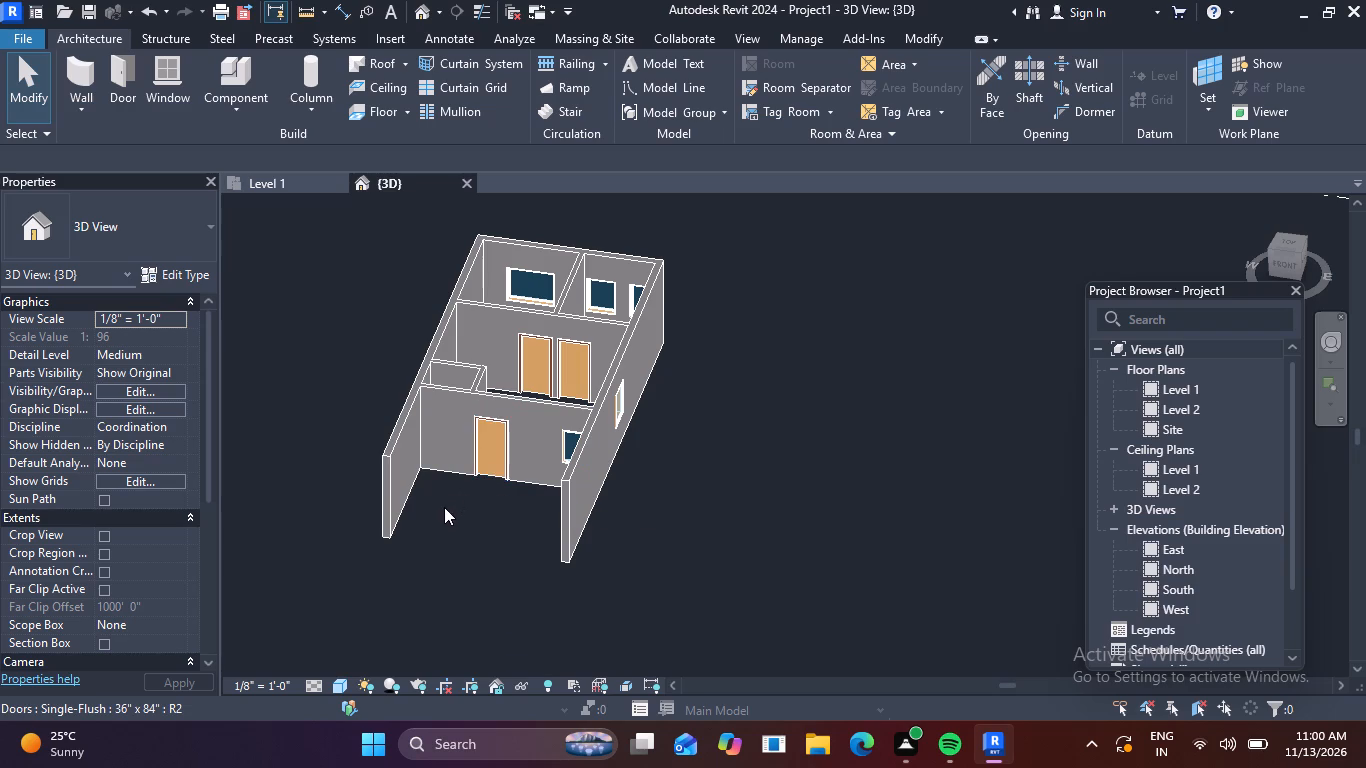
pyautogui.scroll(5, 426, 521)
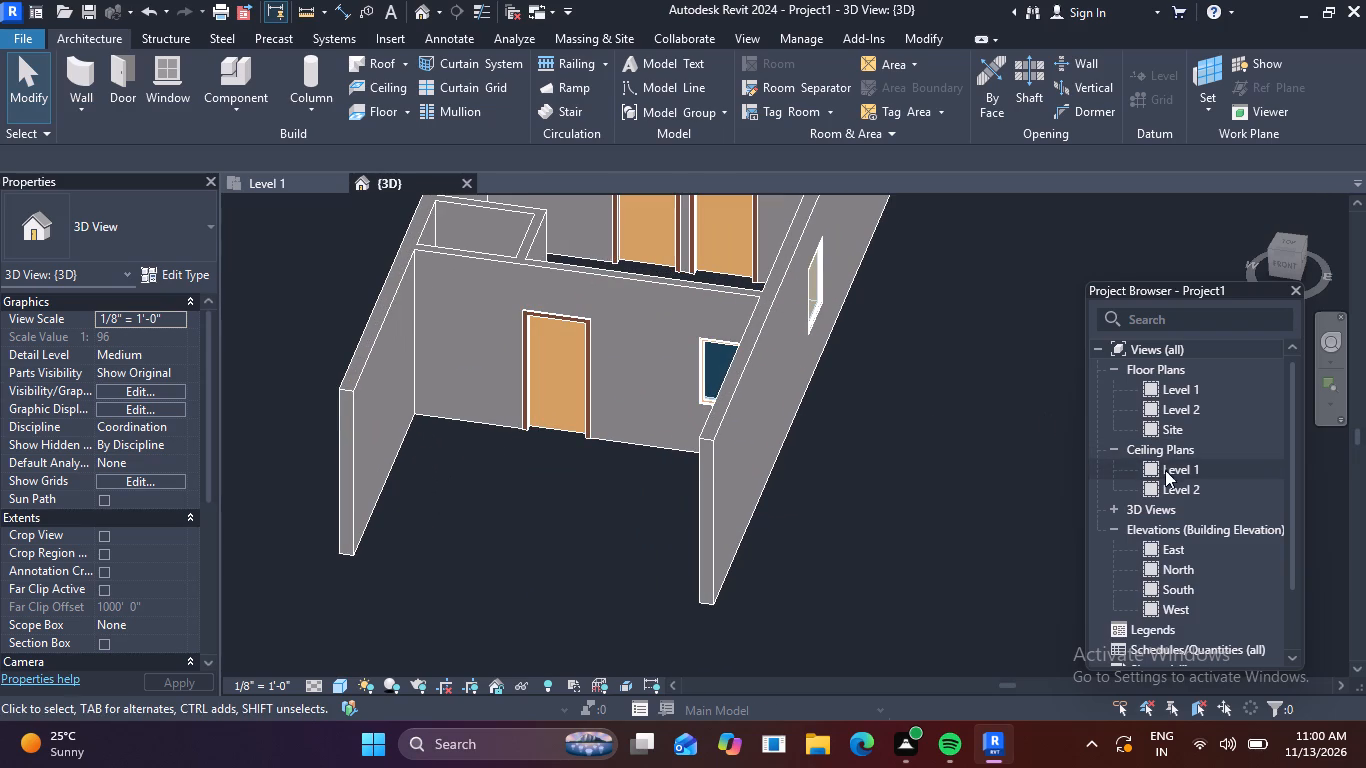
# Collapse the ceiling plans group and view the building in the South elevation.
pyautogui.click(1121, 446)
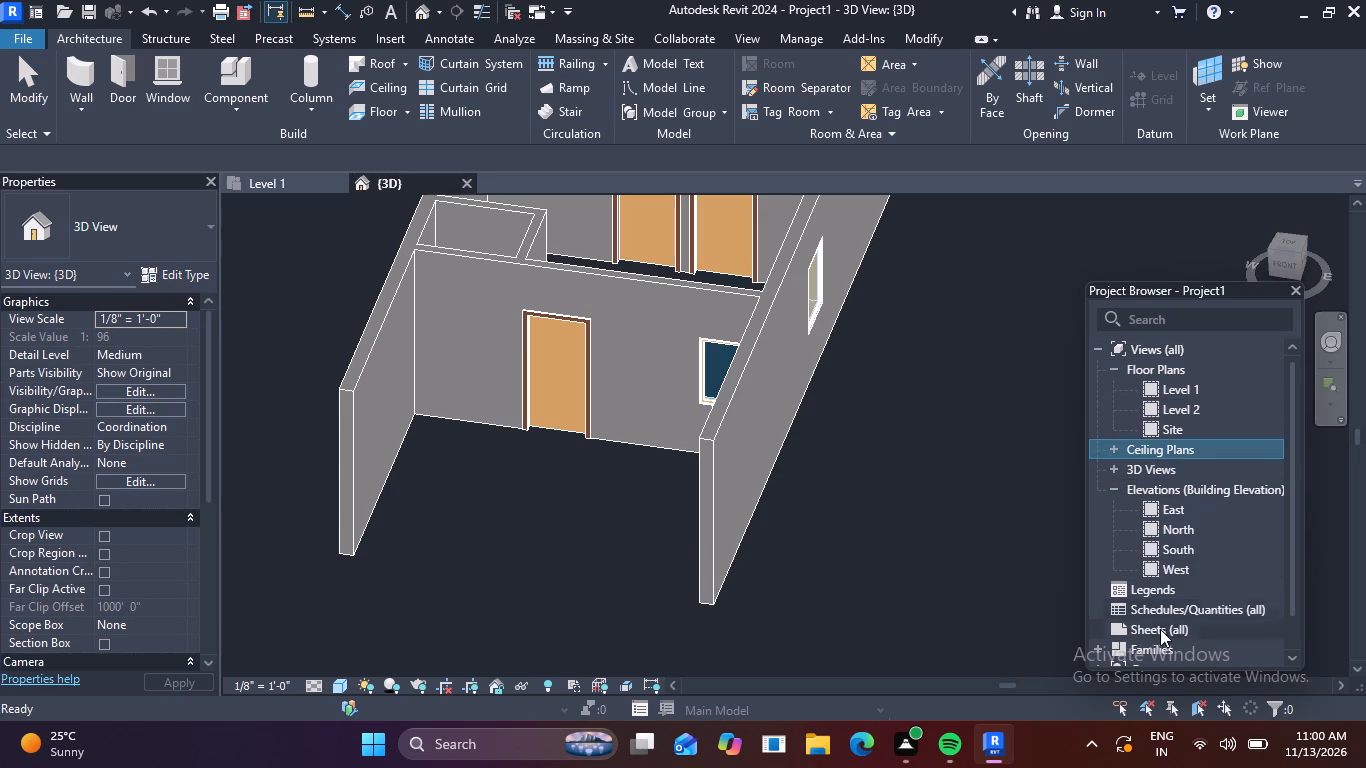
pyautogui.doubleClick(1152, 543)
pyautogui.scroll(-3, 913, 522)
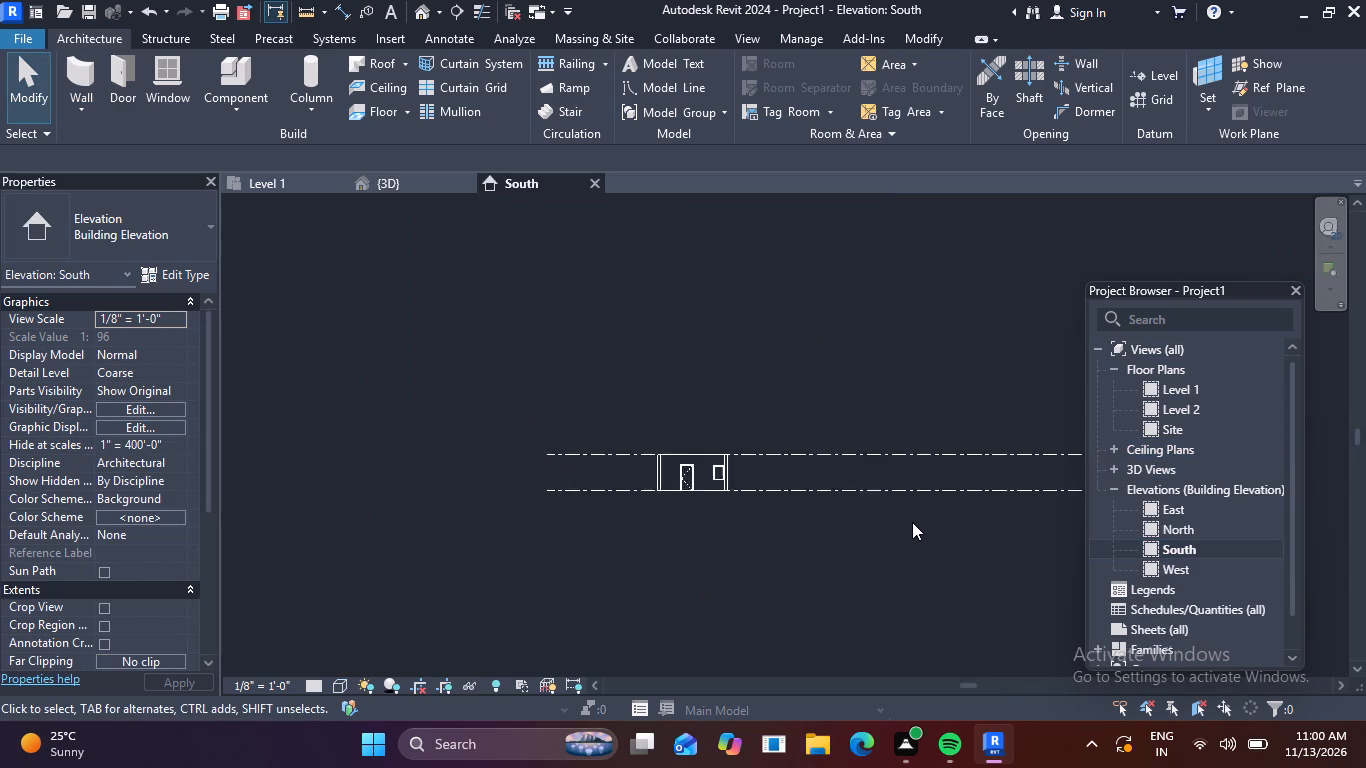
pyautogui.scroll(-2, 912, 522)
pyautogui.moveTo(892, 523); pyautogui.dragTo(728, 509, button='middle')
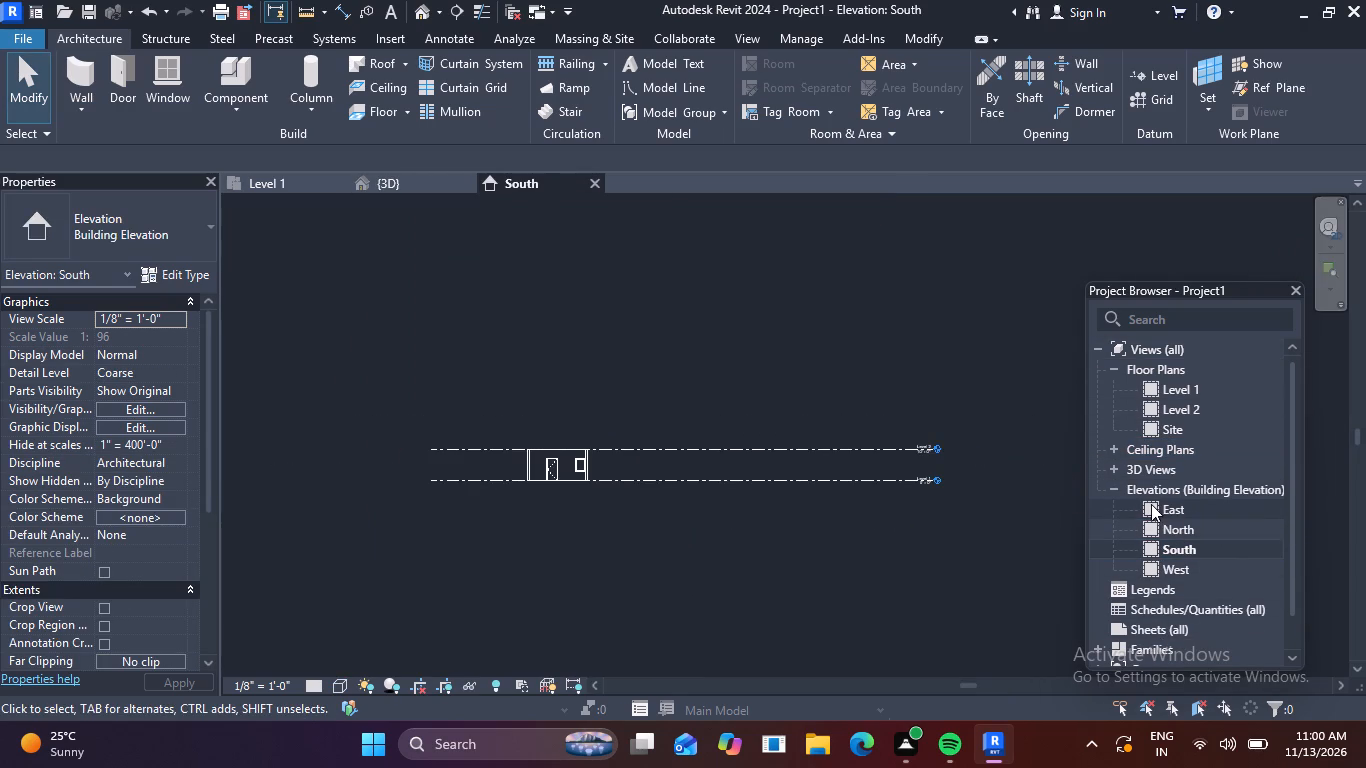
# Open the East elevation with the space above the Level 2 line in view.
pyautogui.tripleClick(1151, 503)
pyautogui.scroll(-7, 911, 461)
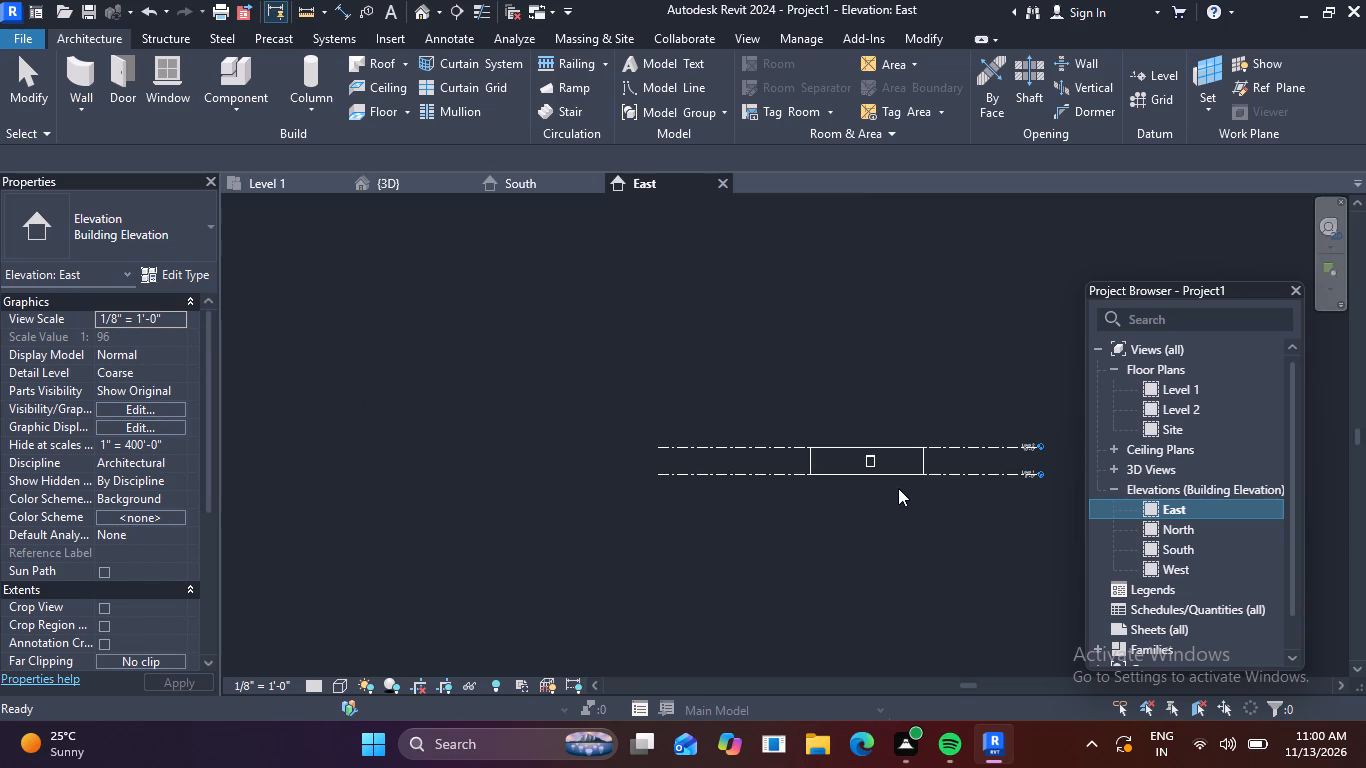
pyautogui.scroll(8, 983, 440)
pyautogui.scroll(-2, 682, 462)
pyautogui.moveTo(708, 462); pyautogui.dragTo(884, 477, button='middle')
pyautogui.moveTo(893, 478); pyautogui.dragTo(915, 479, button='middle')
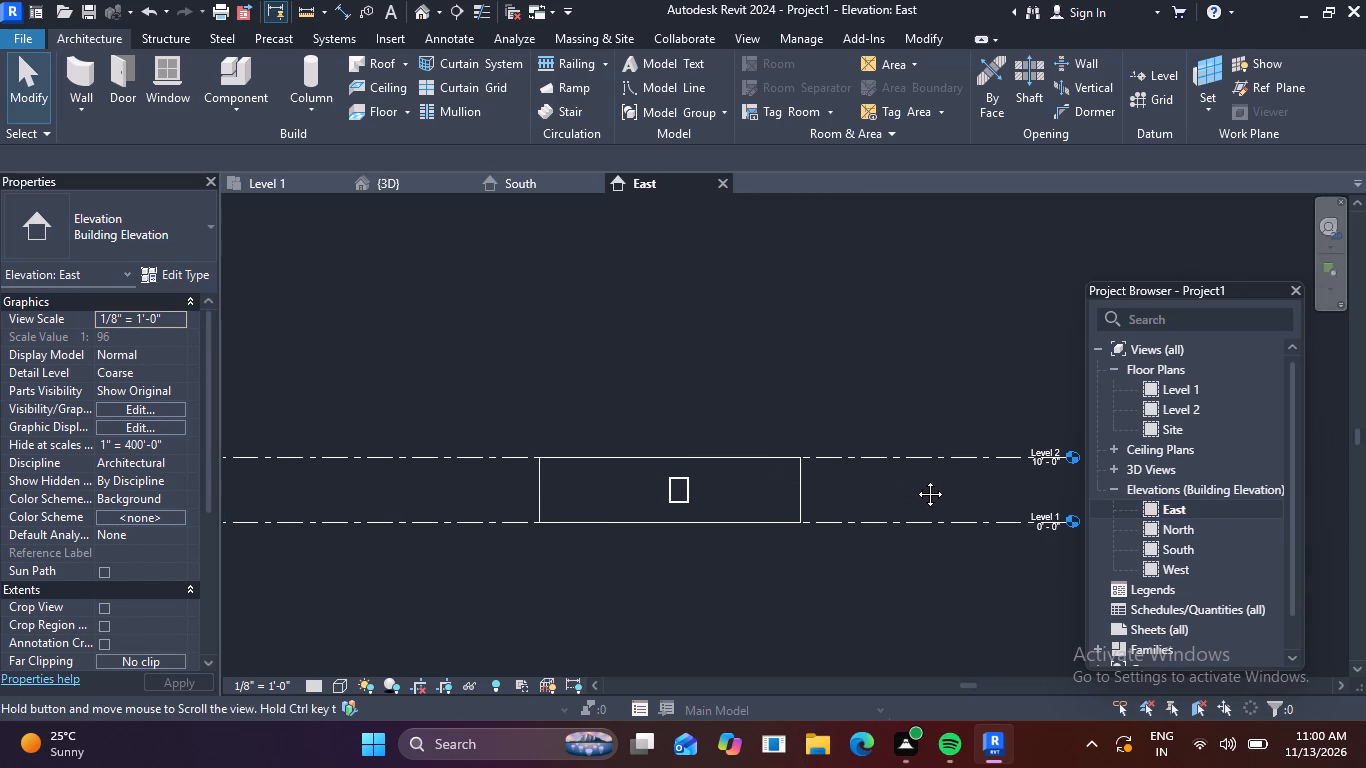
pyautogui.moveTo(915, 479); pyautogui.dragTo(1060, 536, button='middle')
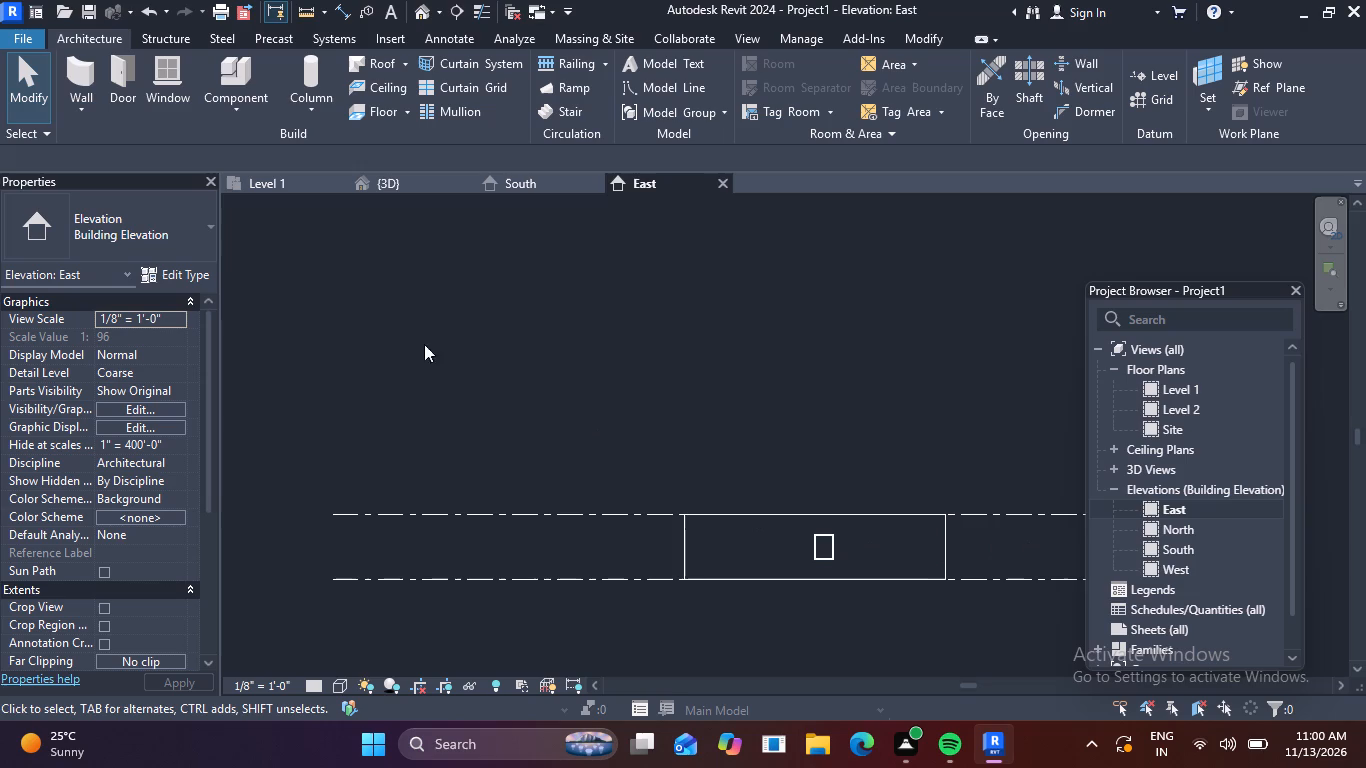
# Draw a new level line 10'-0" above Level 2, with both ends aligned to the existing level lines.
pyautogui.click(1152, 71)
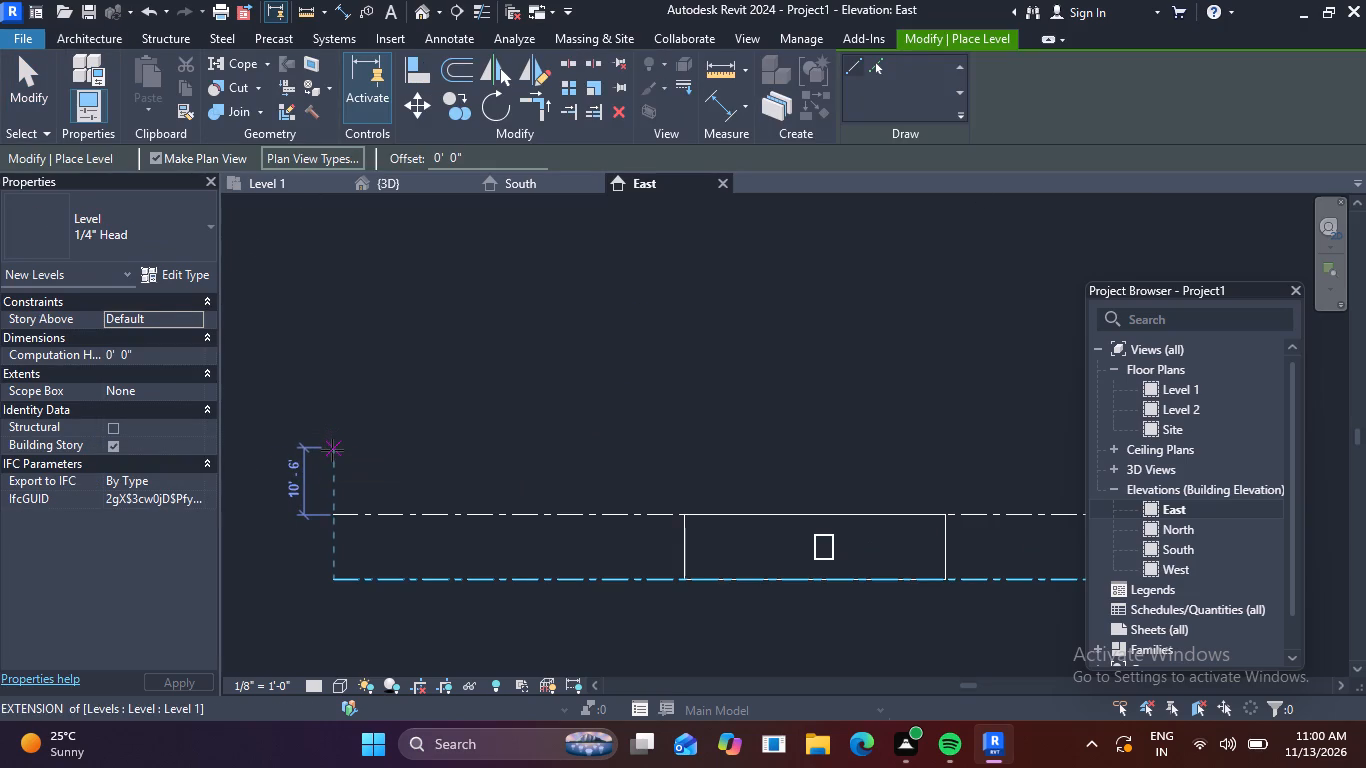
pyautogui.click(332, 450)
pyautogui.scroll(-3, 621, 461)
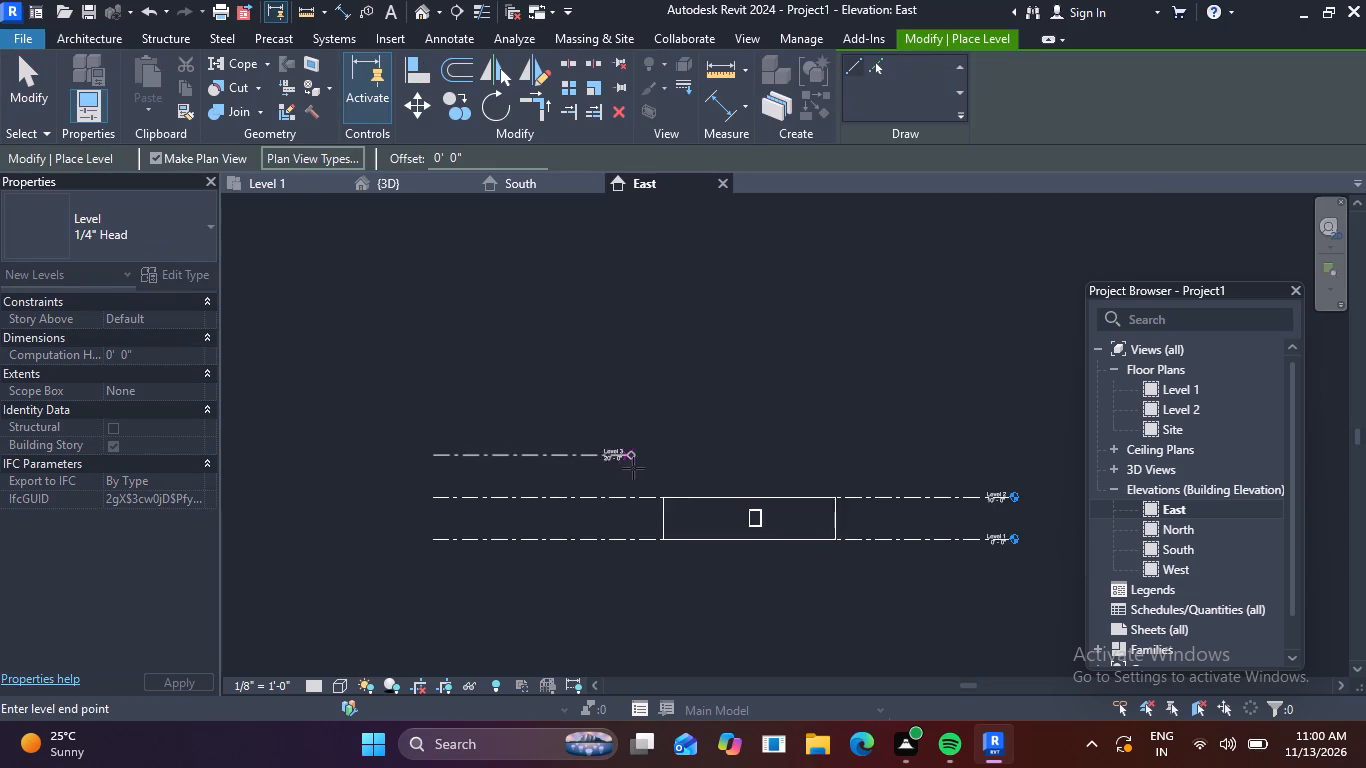
pyautogui.moveTo(636, 468); pyautogui.dragTo(431, 459, button='middle')
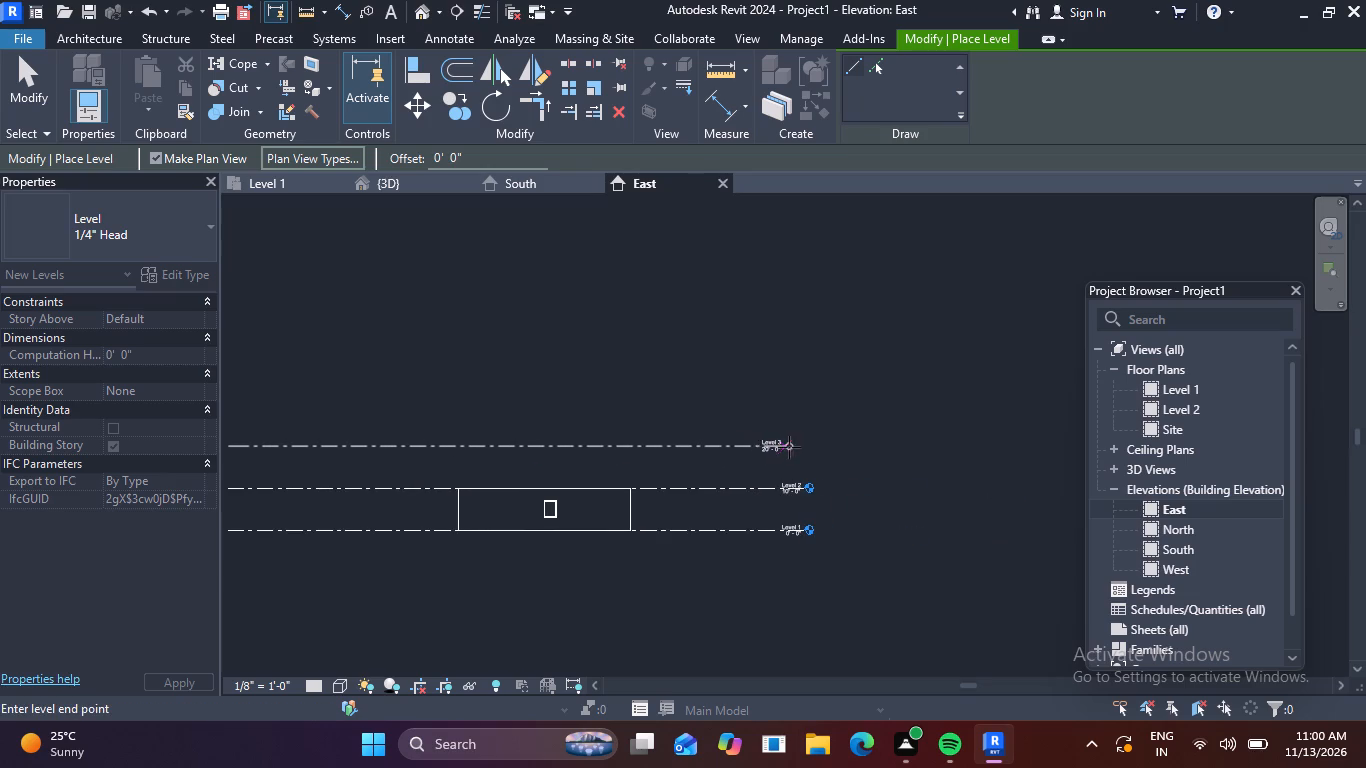
pyautogui.click(805, 450)
pyautogui.press('Escape')
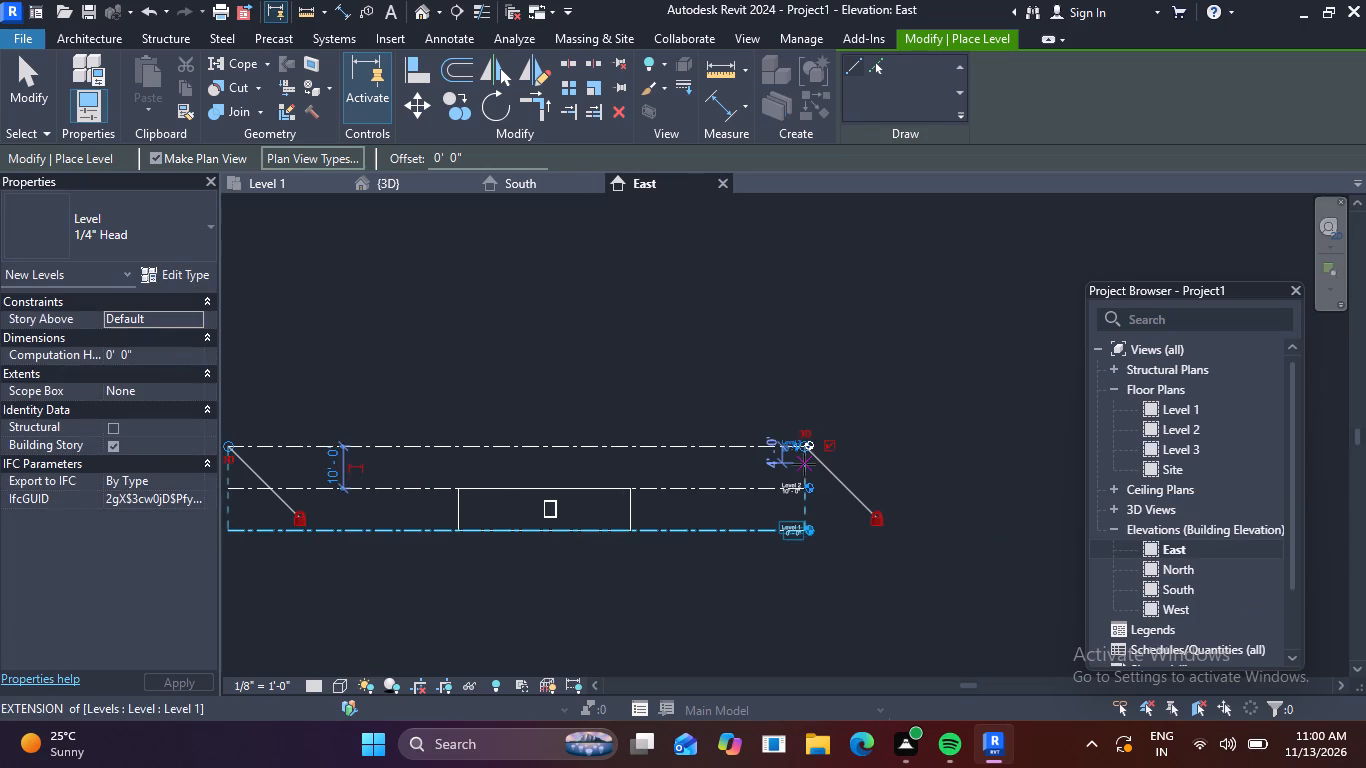
pyautogui.press('Escape')
# Check the names and elevations shown on the level heads in the East elevation.
pyautogui.scroll(10, 793, 443)
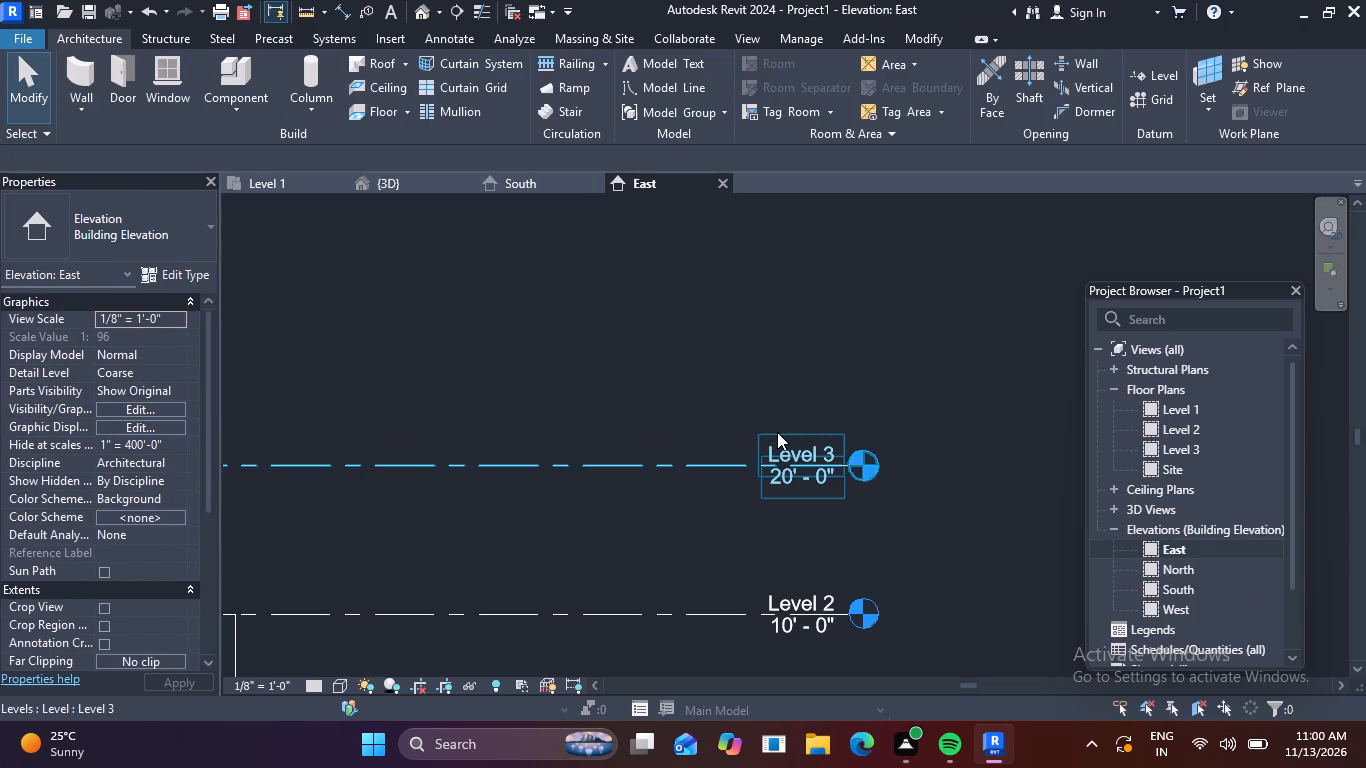
pyautogui.scroll(4, 779, 437)
pyautogui.scroll(-1, 780, 437)
pyautogui.moveTo(782, 419); pyautogui.dragTo(764, 291, button='middle')
pyautogui.scroll(1, 764, 291)
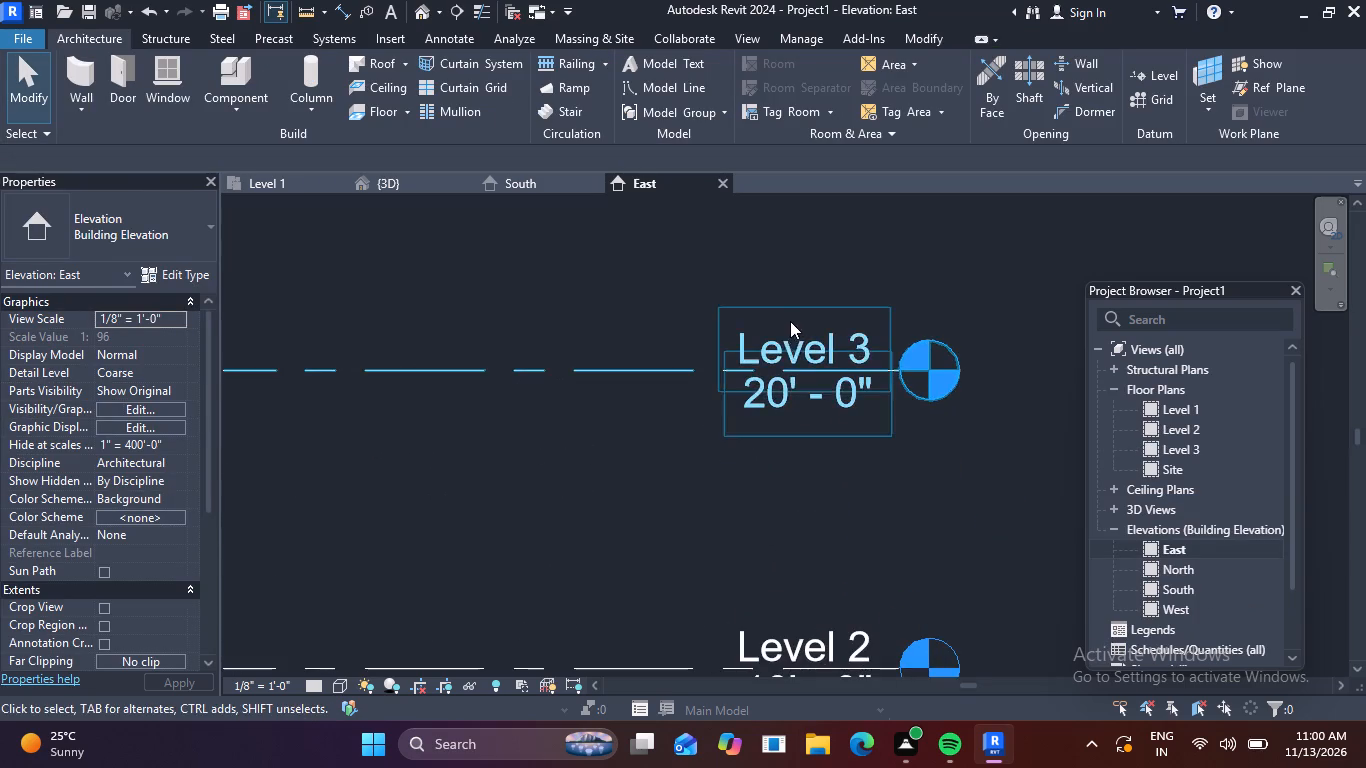
pyautogui.scroll(-4, 824, 404)
pyautogui.press('Escape')
pyautogui.press('Escape')
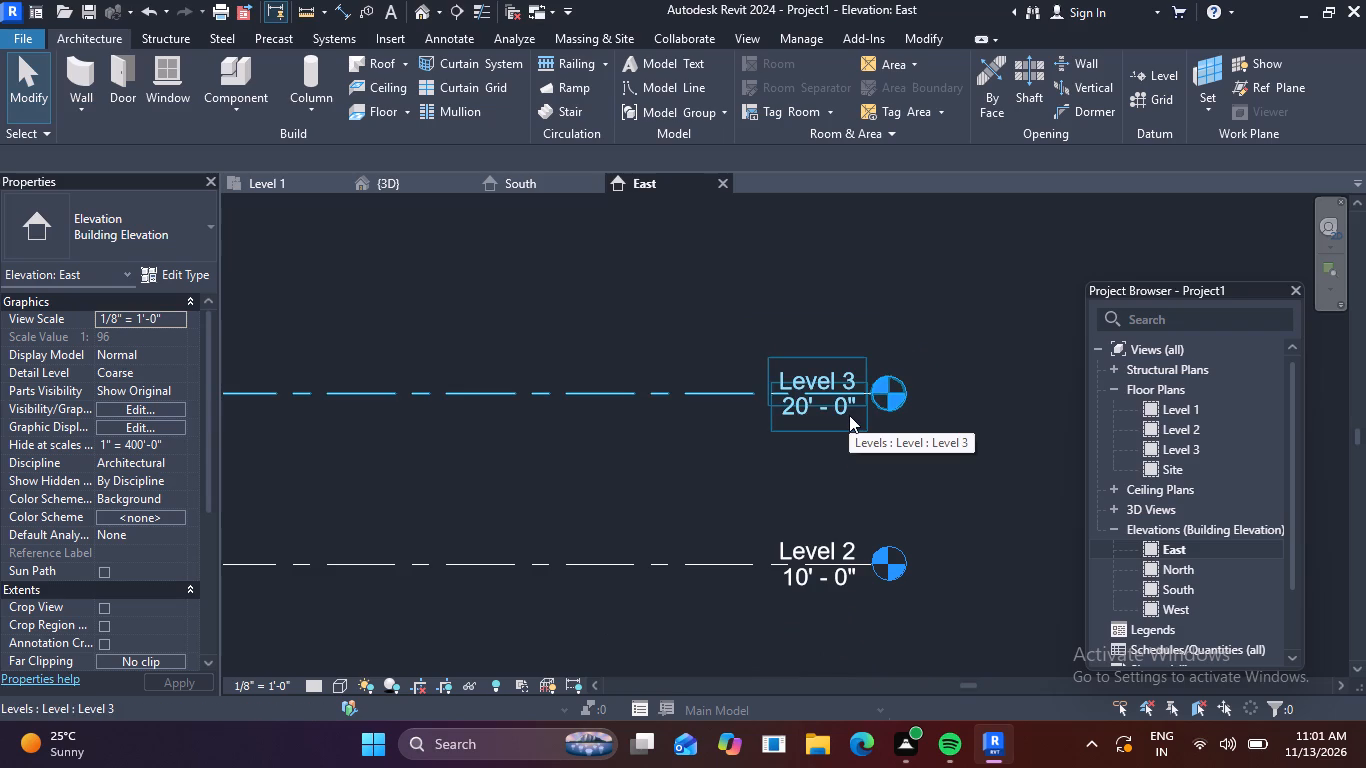
pyautogui.scroll(-7, 808, 451)
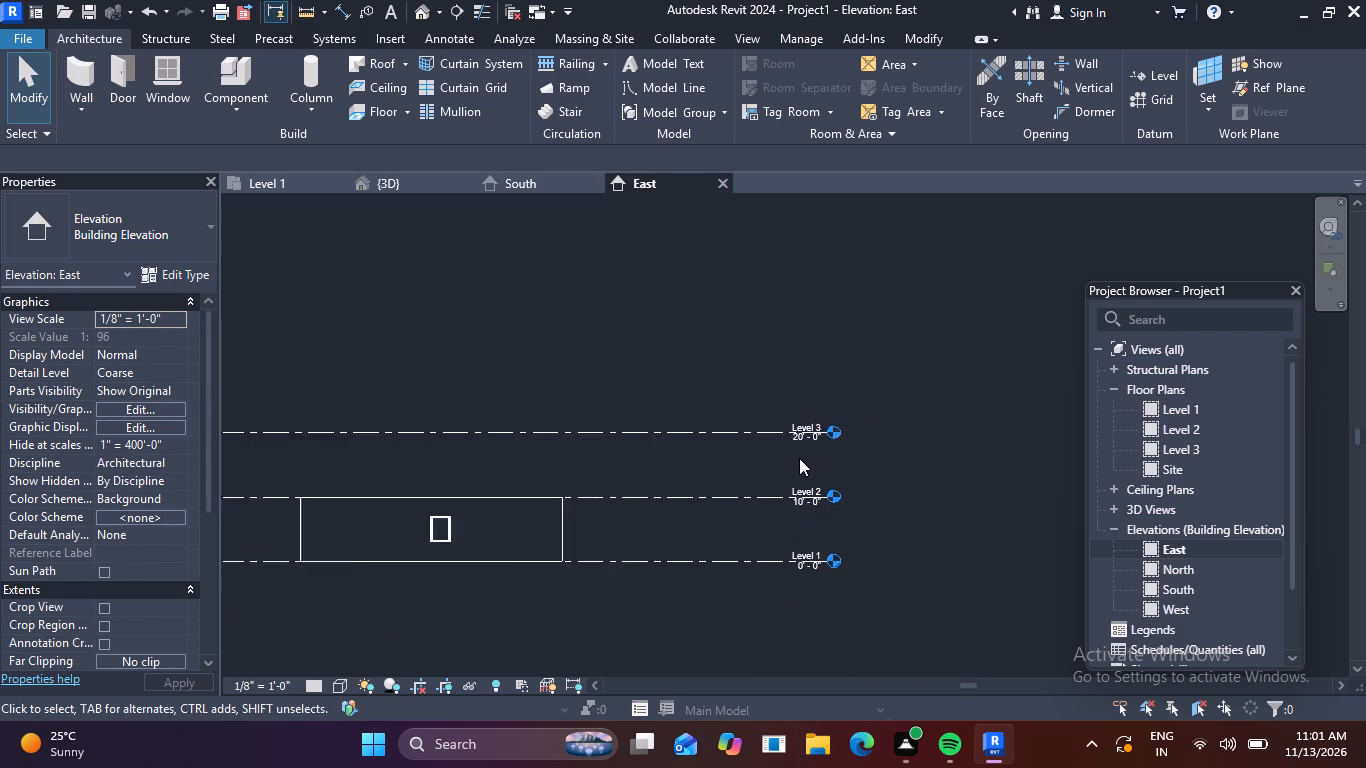
# Open the Level 3 floor plan and look over its contents.
pyautogui.scroll(-1, 799, 458)
pyautogui.moveTo(810, 466); pyautogui.dragTo(871, 476, button='middle')
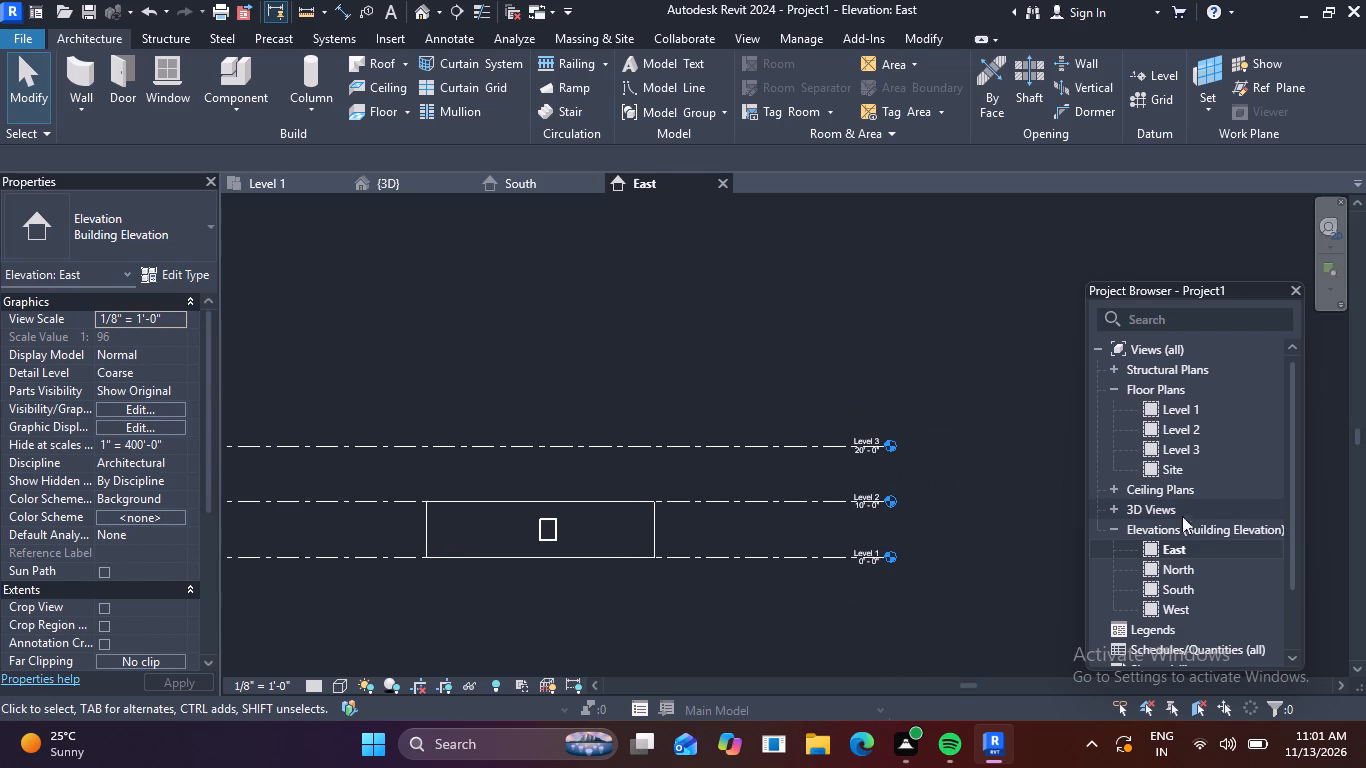
pyautogui.doubleClick(1152, 451)
pyautogui.scroll(-4, 837, 490)
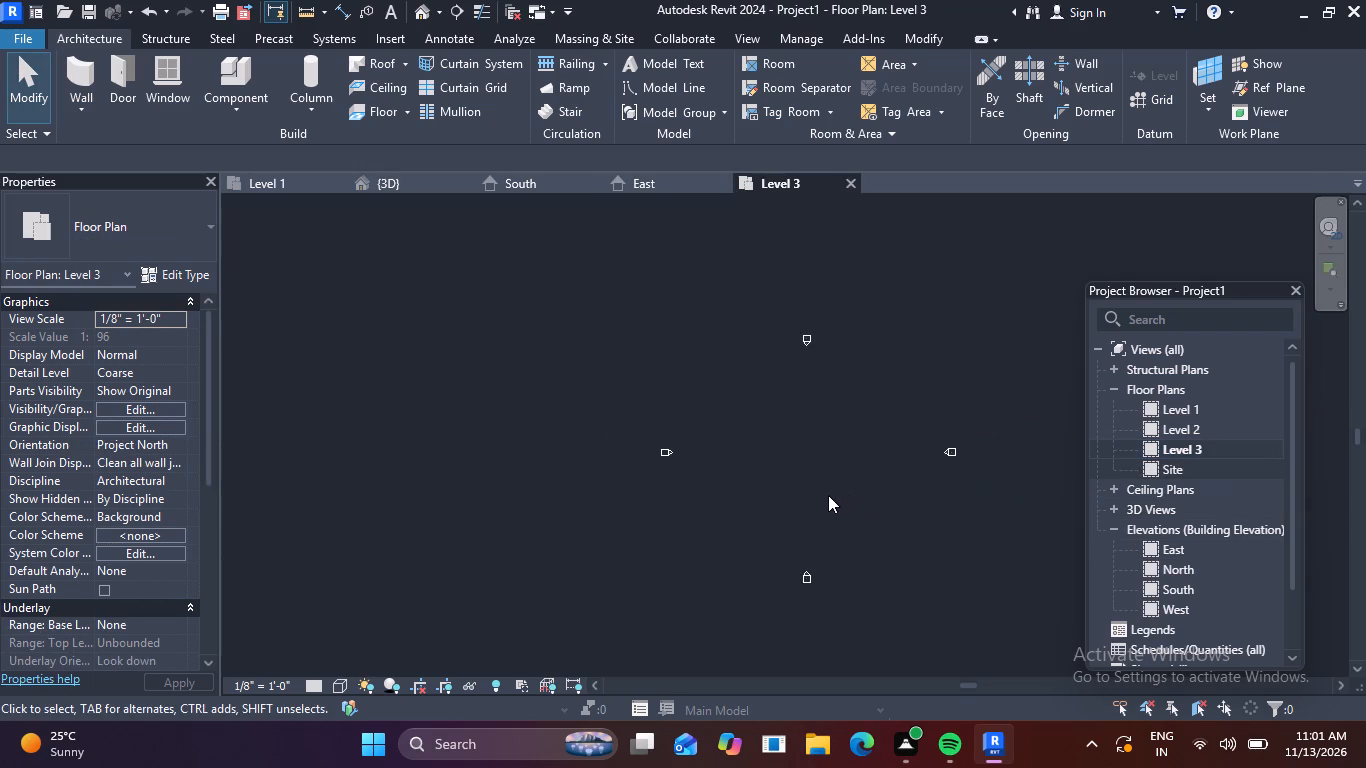
pyautogui.scroll(3, 825, 494)
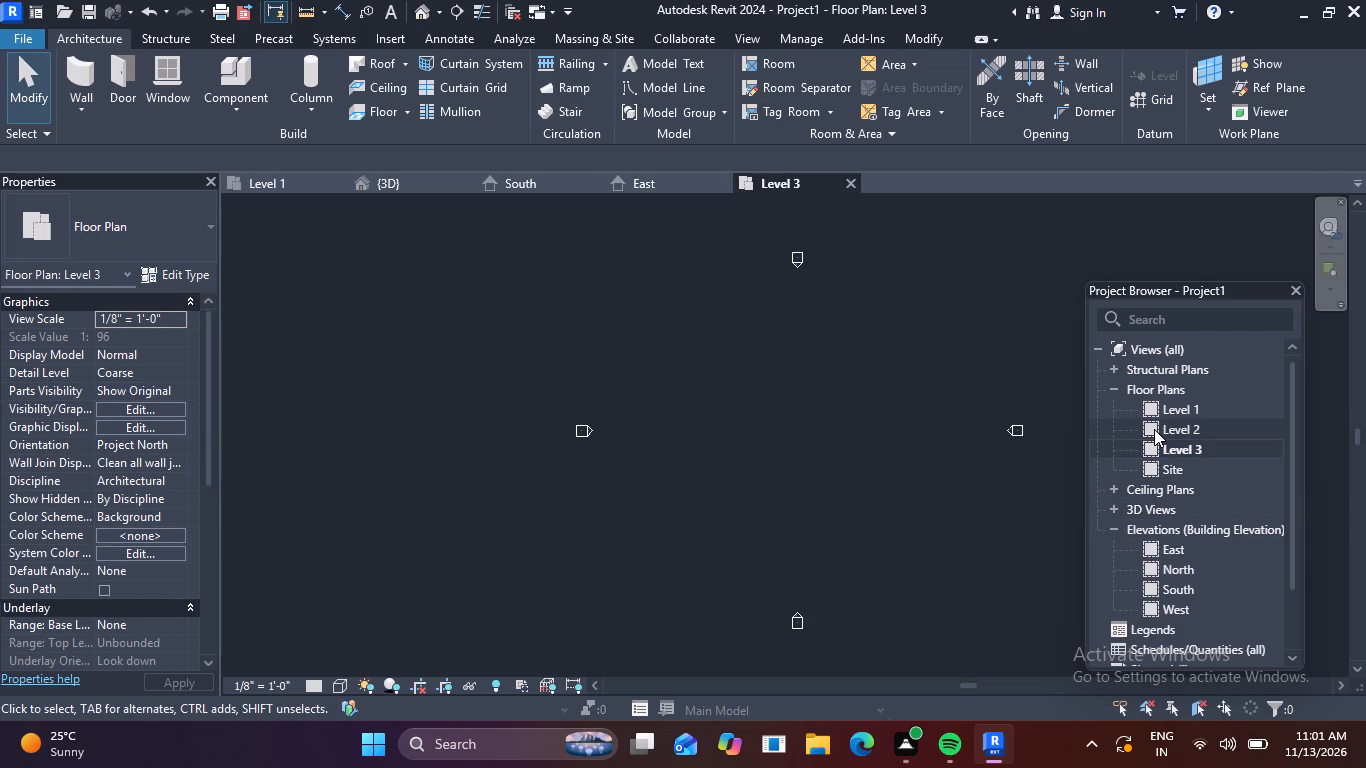
# Open the Level 2 floor plan with the whole house outline in view.
pyautogui.doubleClick(1154, 429)
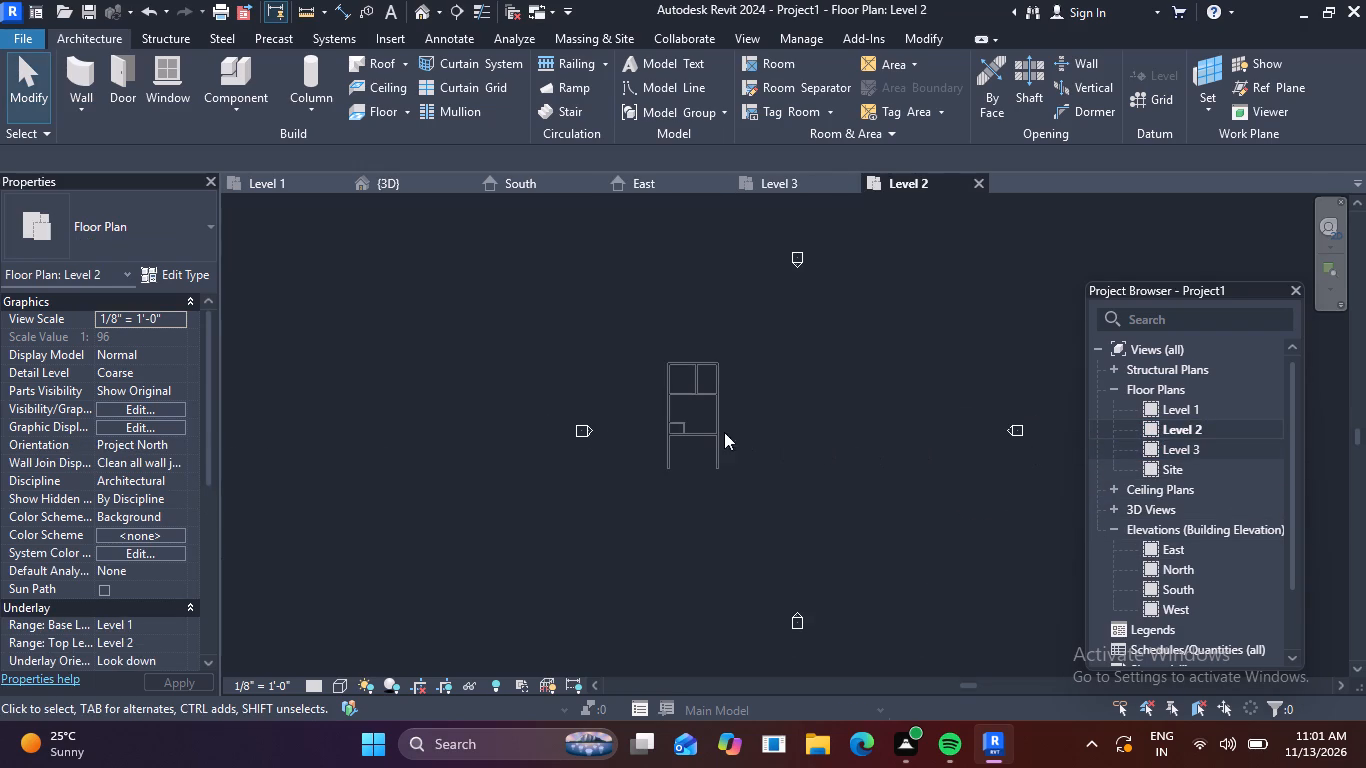
pyautogui.scroll(5, 675, 369)
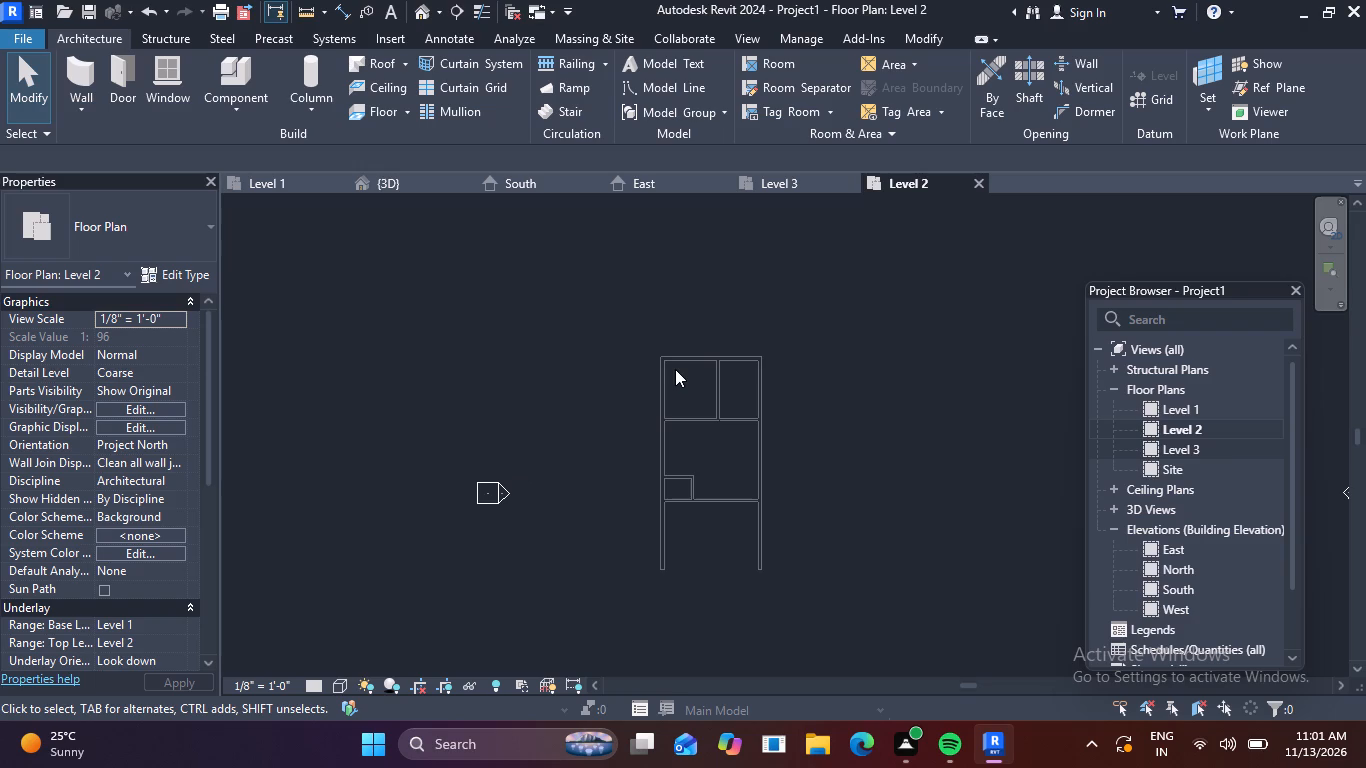
pyautogui.scroll(3, 679, 366)
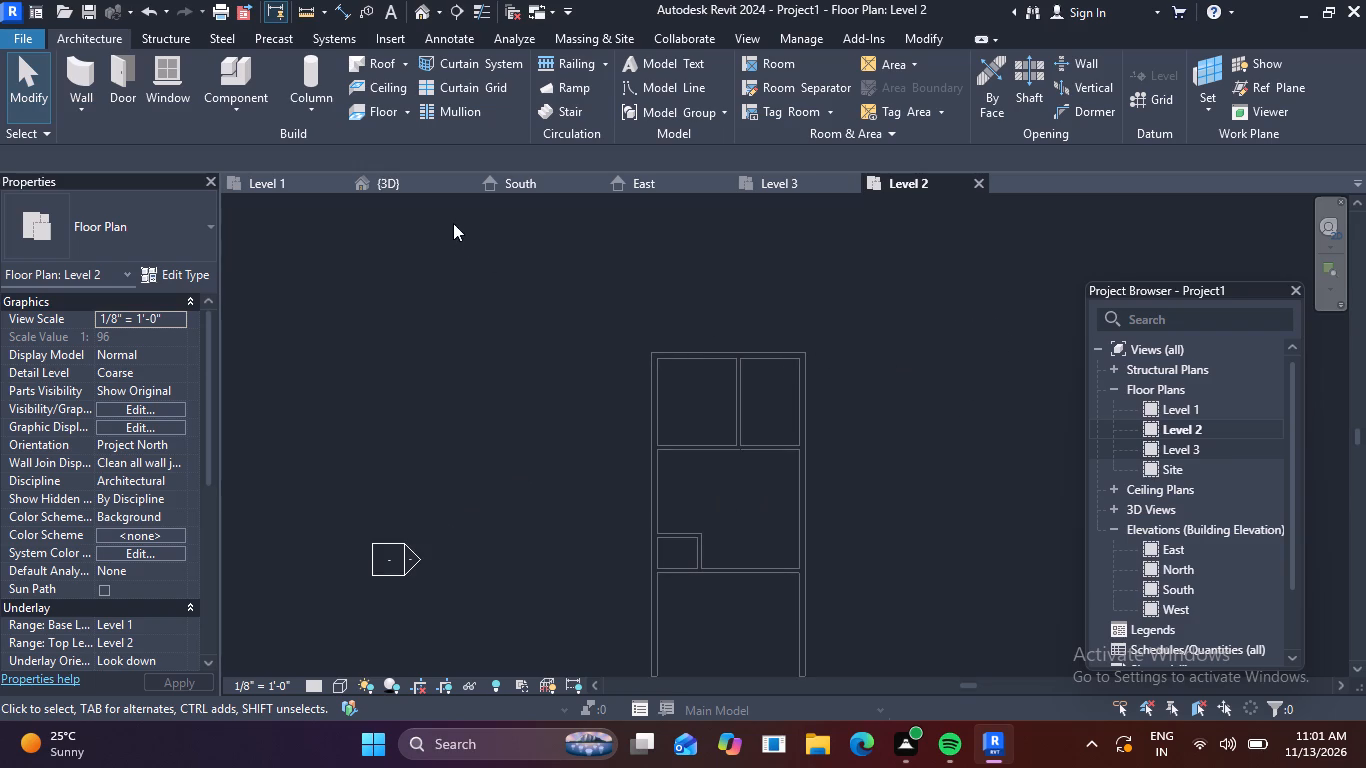
pyautogui.scroll(-2, 457, 243)
pyautogui.moveTo(520, 307); pyautogui.dragTo(457, 252, button='middle')
pyautogui.scroll(2, 583, 383)
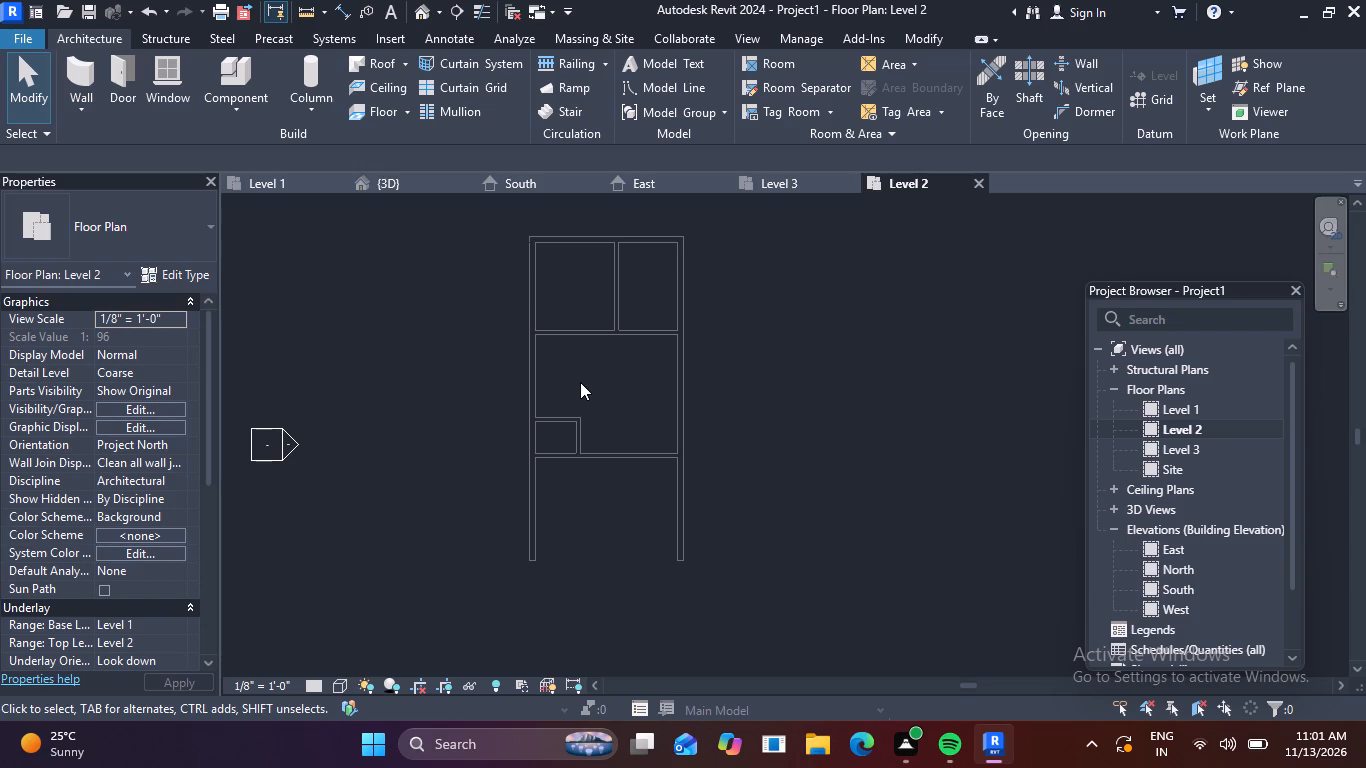
pyautogui.scroll(-1, 580, 381)
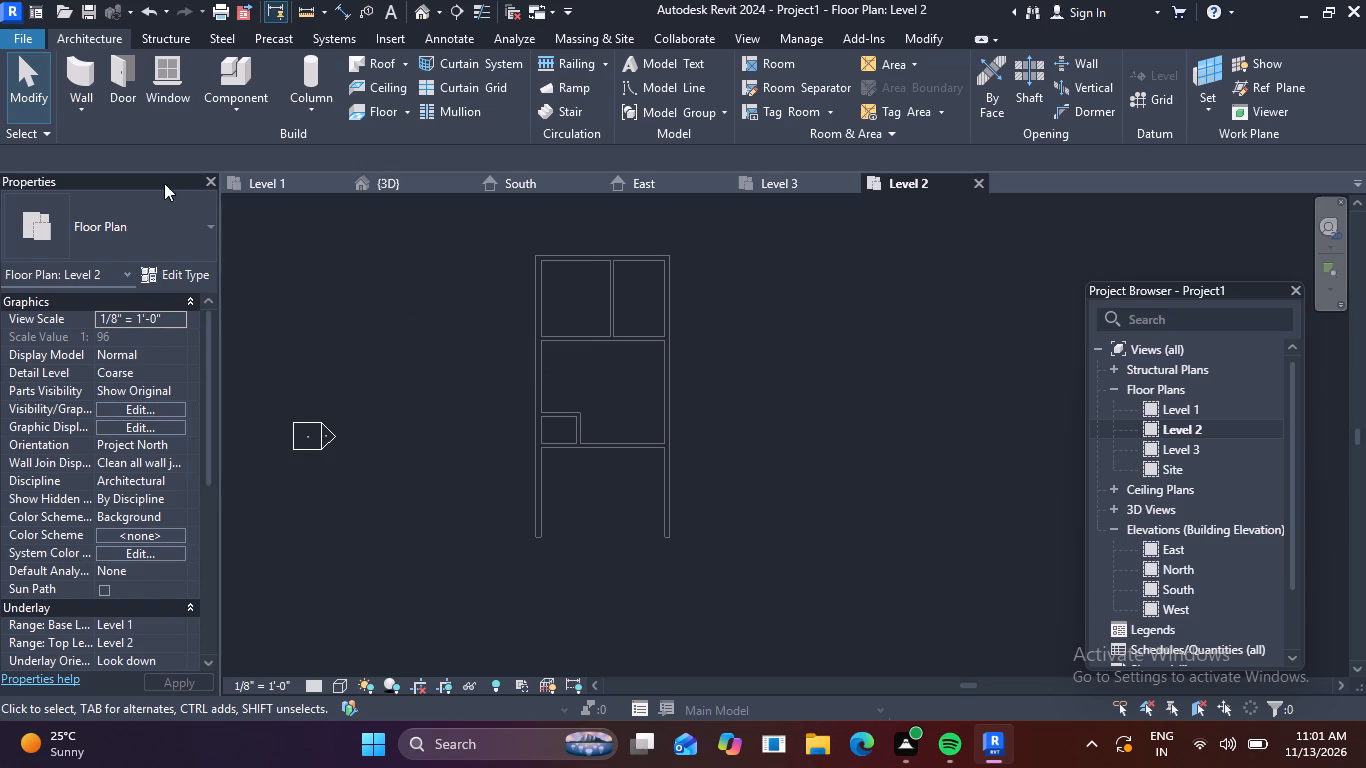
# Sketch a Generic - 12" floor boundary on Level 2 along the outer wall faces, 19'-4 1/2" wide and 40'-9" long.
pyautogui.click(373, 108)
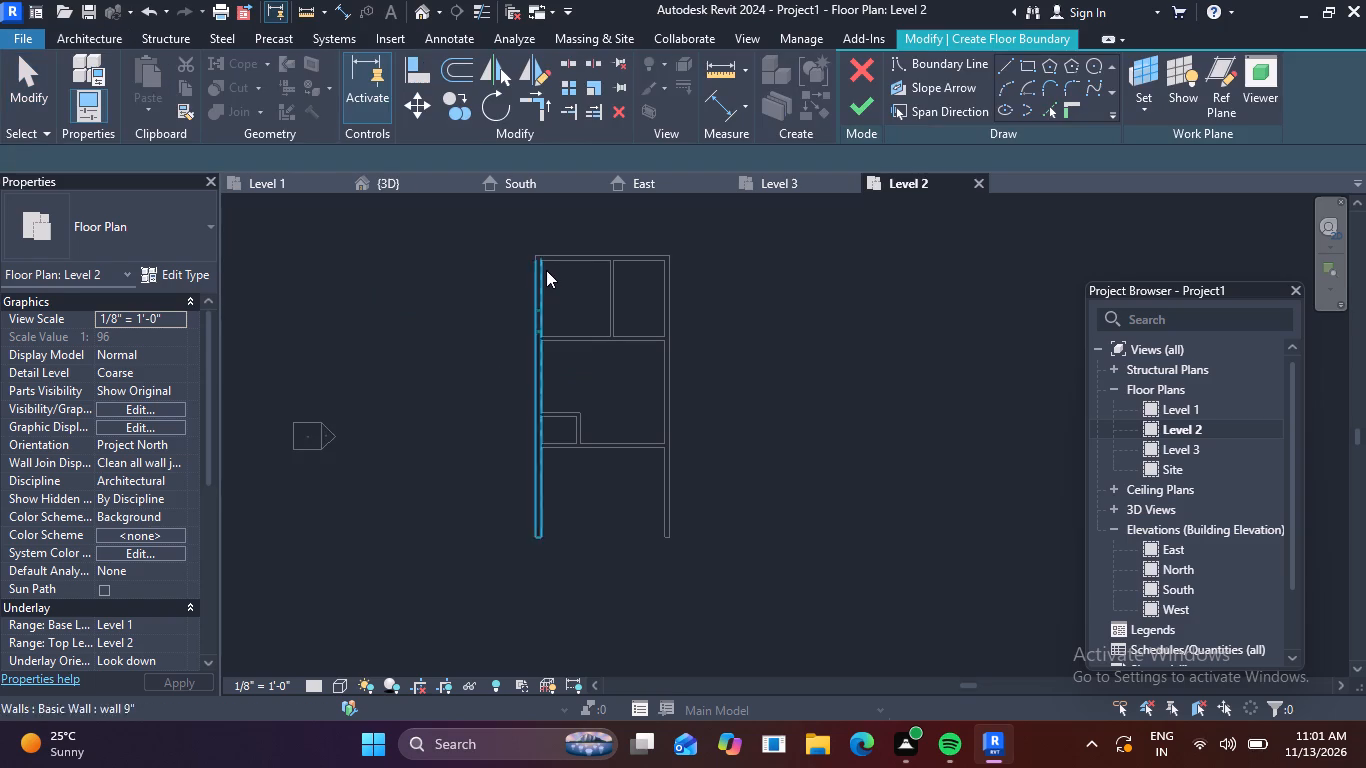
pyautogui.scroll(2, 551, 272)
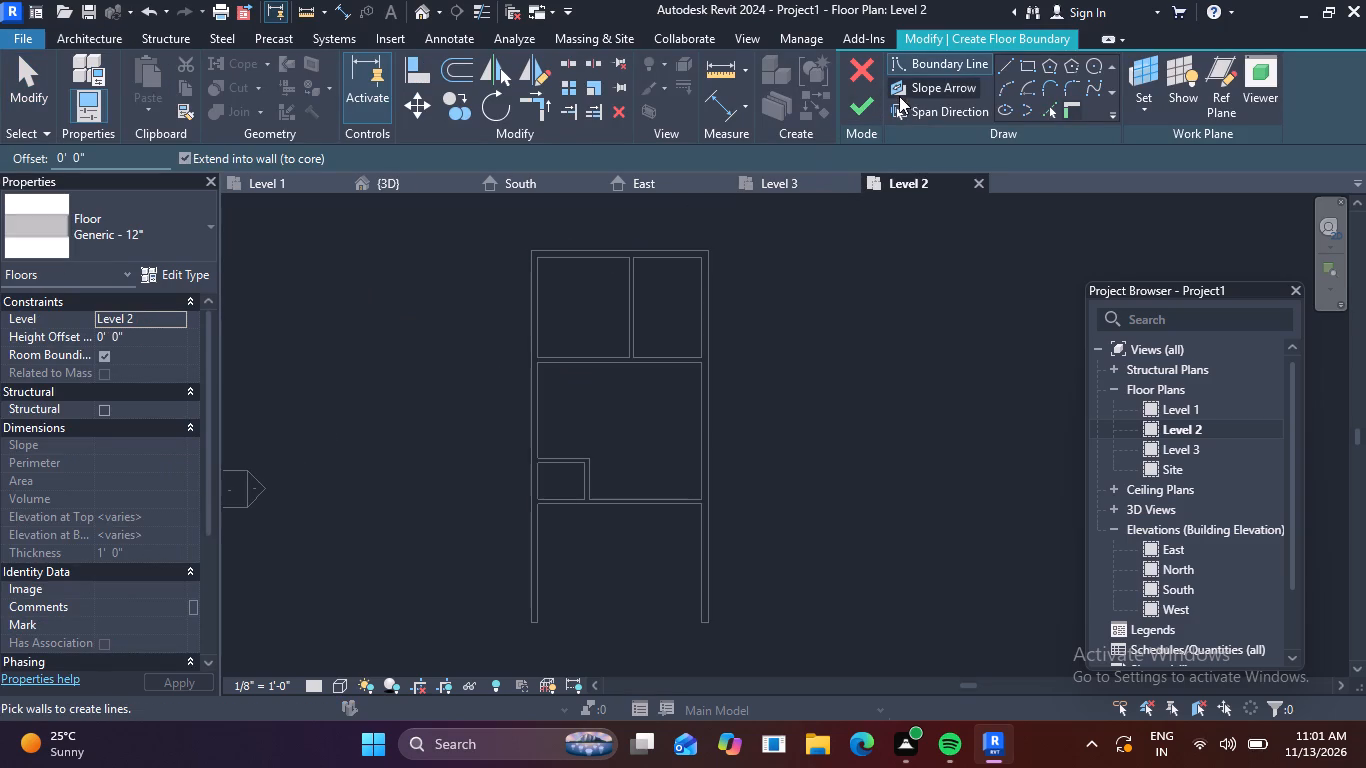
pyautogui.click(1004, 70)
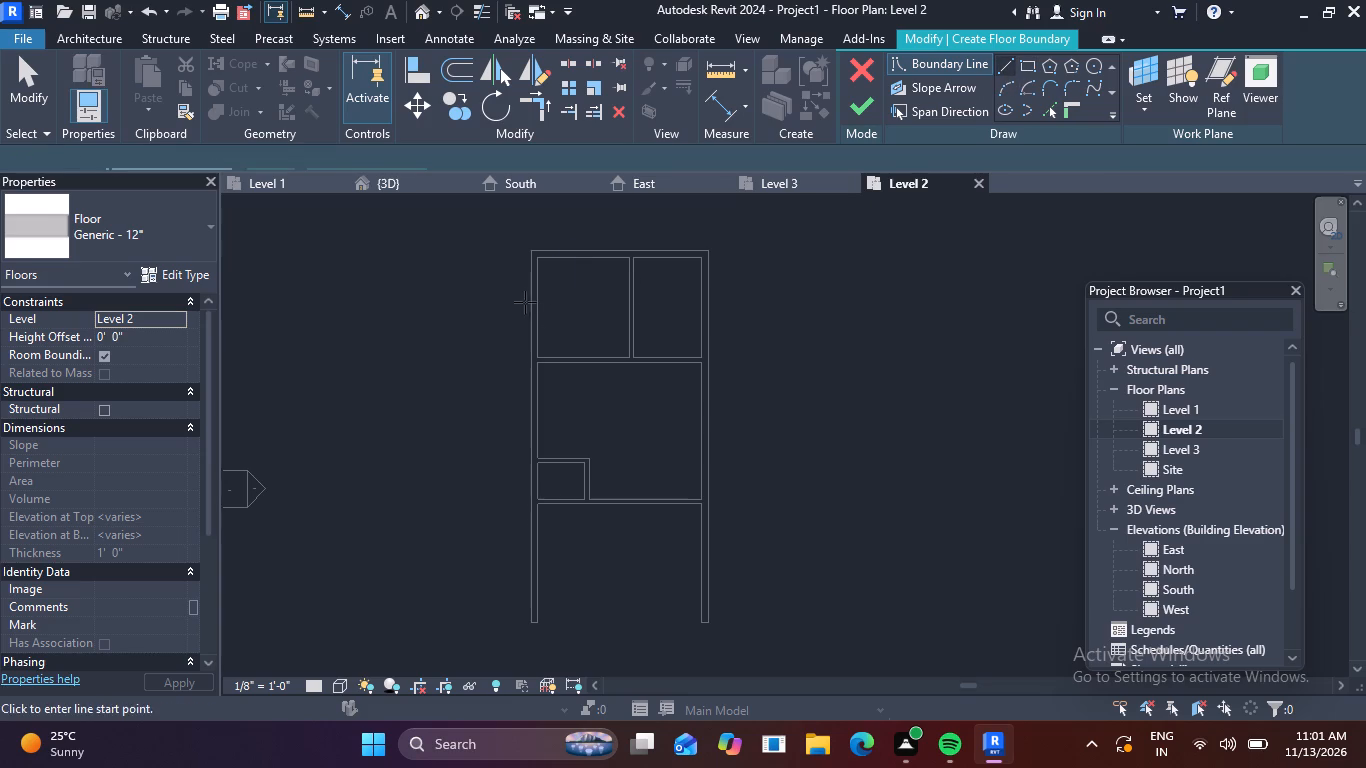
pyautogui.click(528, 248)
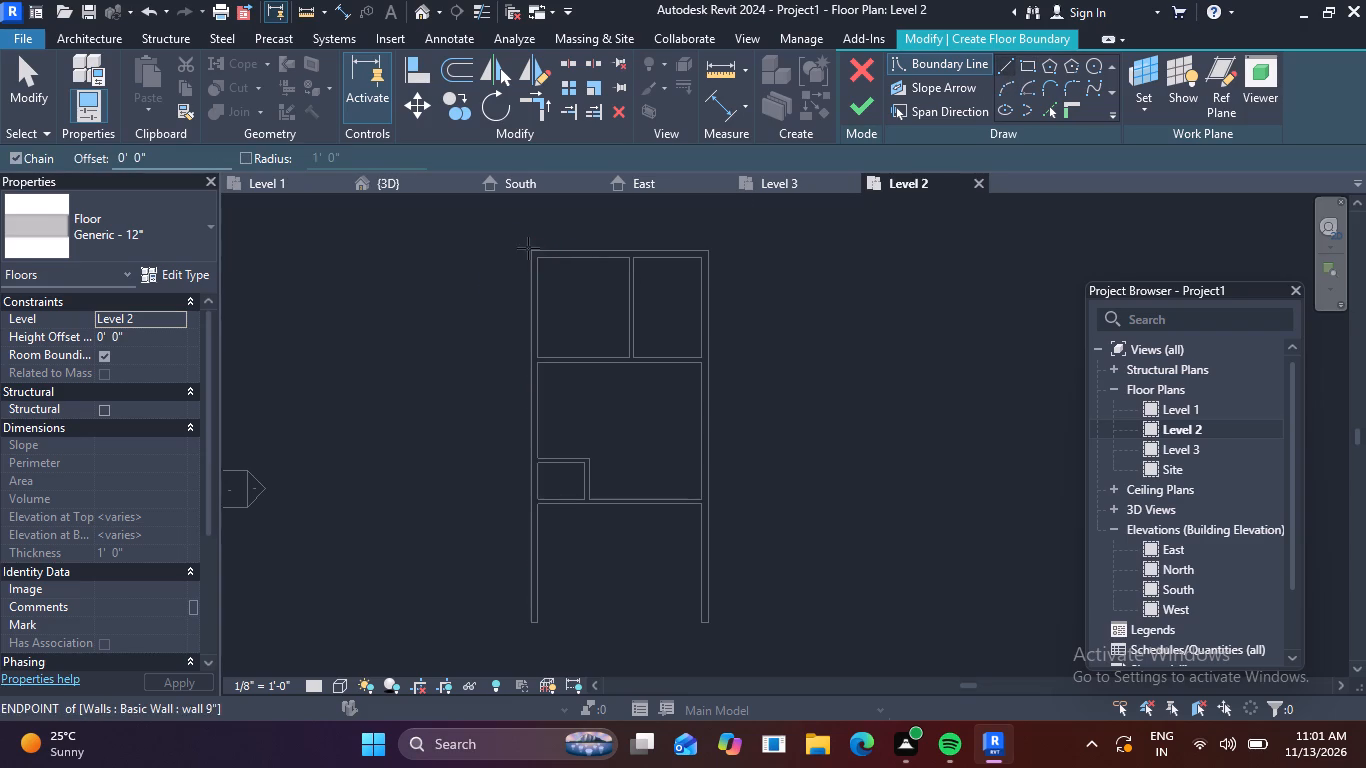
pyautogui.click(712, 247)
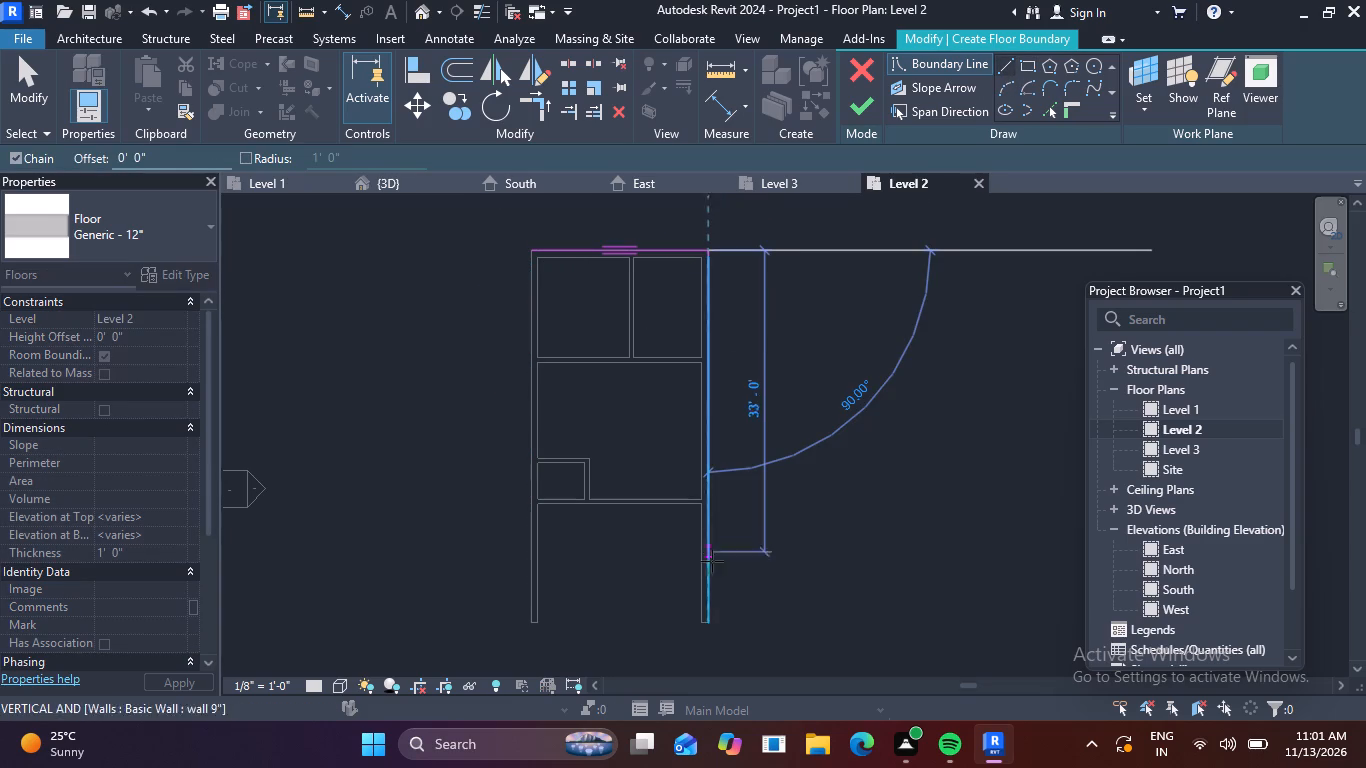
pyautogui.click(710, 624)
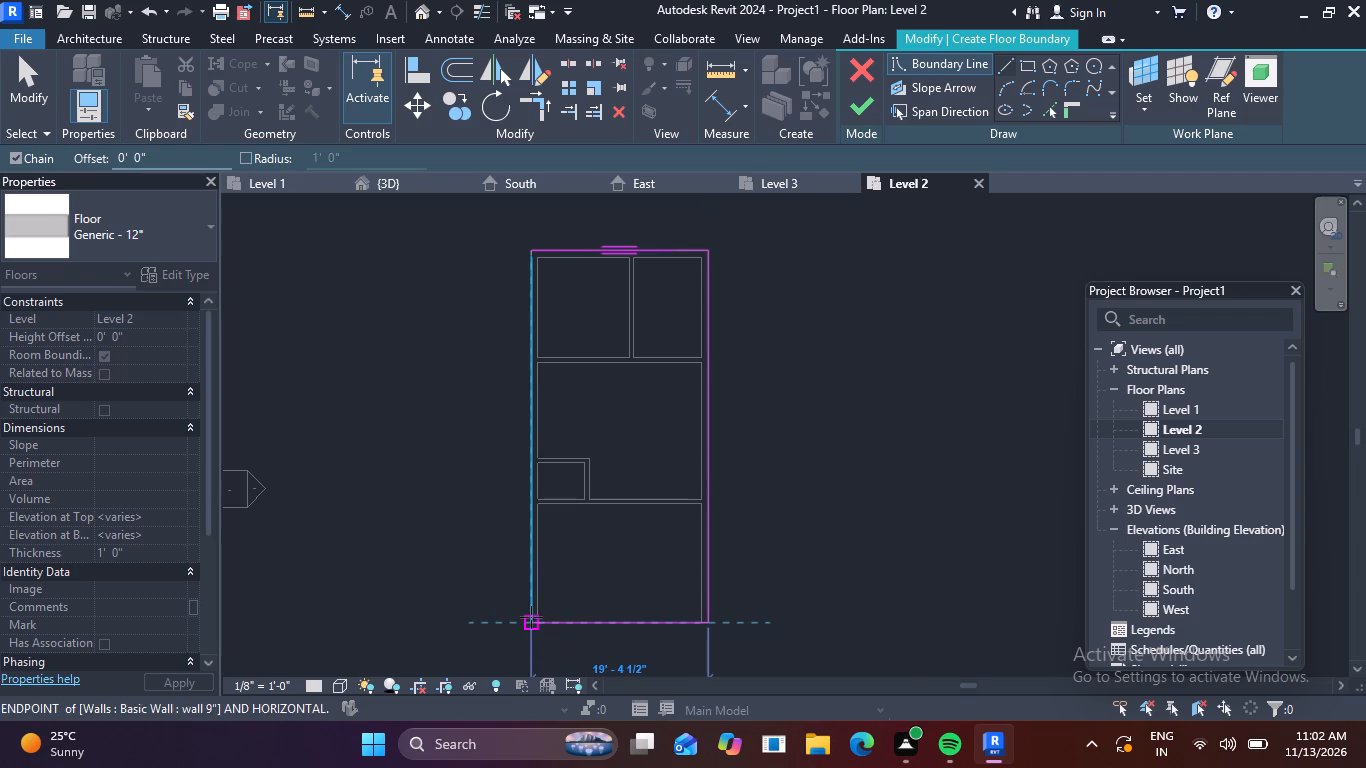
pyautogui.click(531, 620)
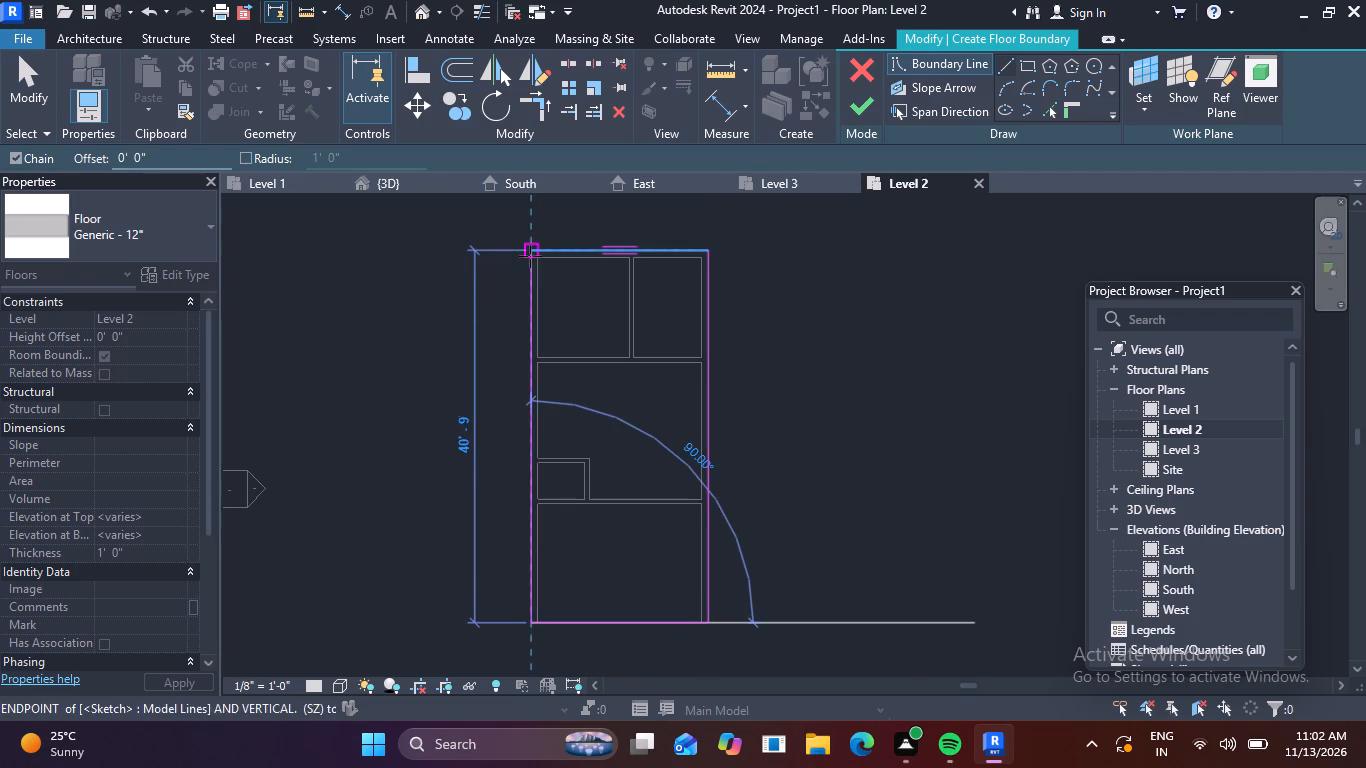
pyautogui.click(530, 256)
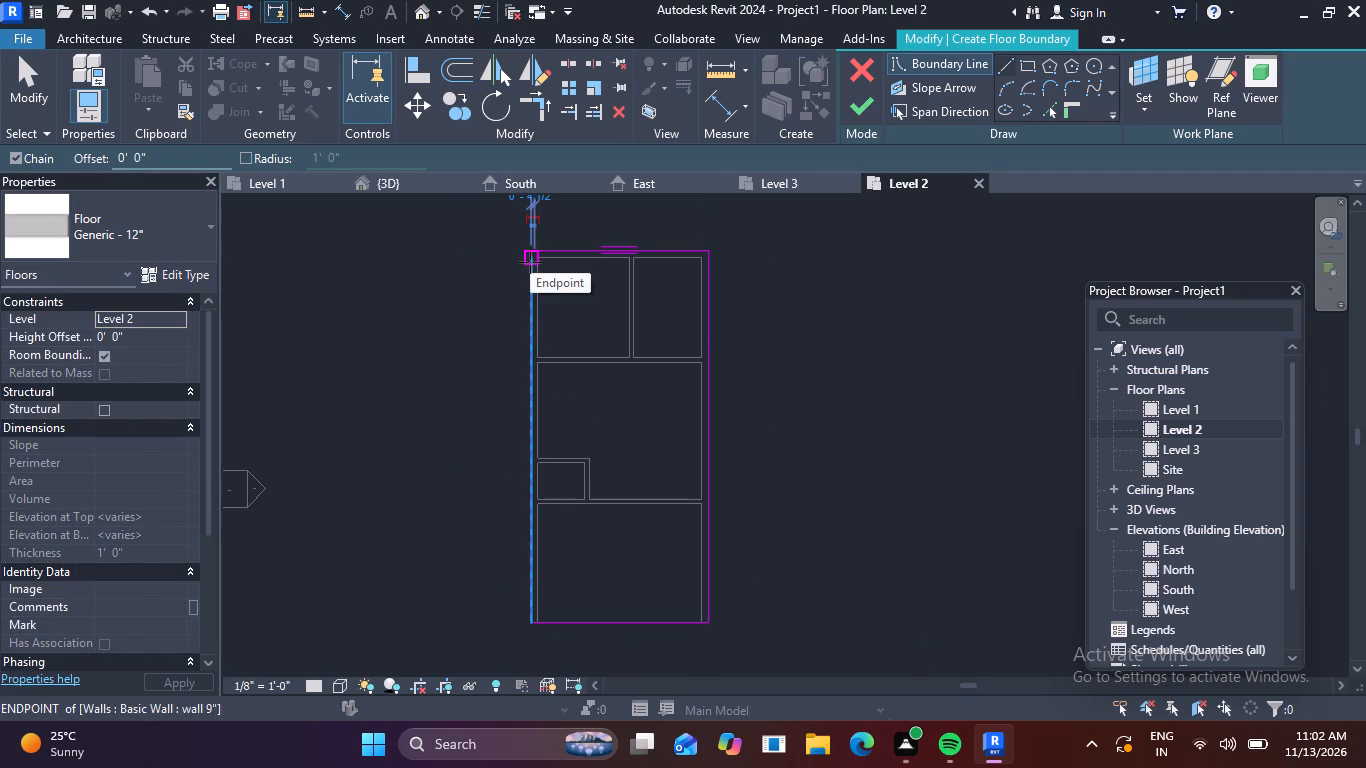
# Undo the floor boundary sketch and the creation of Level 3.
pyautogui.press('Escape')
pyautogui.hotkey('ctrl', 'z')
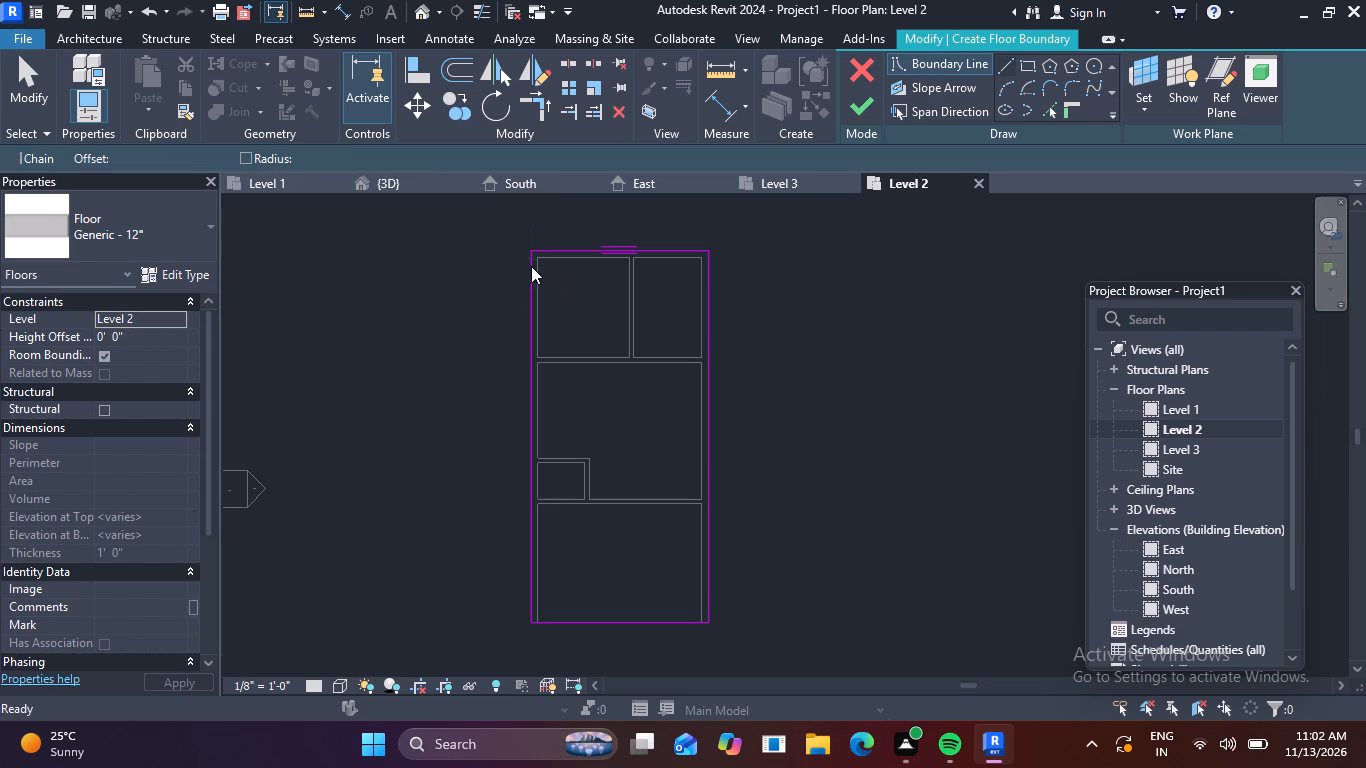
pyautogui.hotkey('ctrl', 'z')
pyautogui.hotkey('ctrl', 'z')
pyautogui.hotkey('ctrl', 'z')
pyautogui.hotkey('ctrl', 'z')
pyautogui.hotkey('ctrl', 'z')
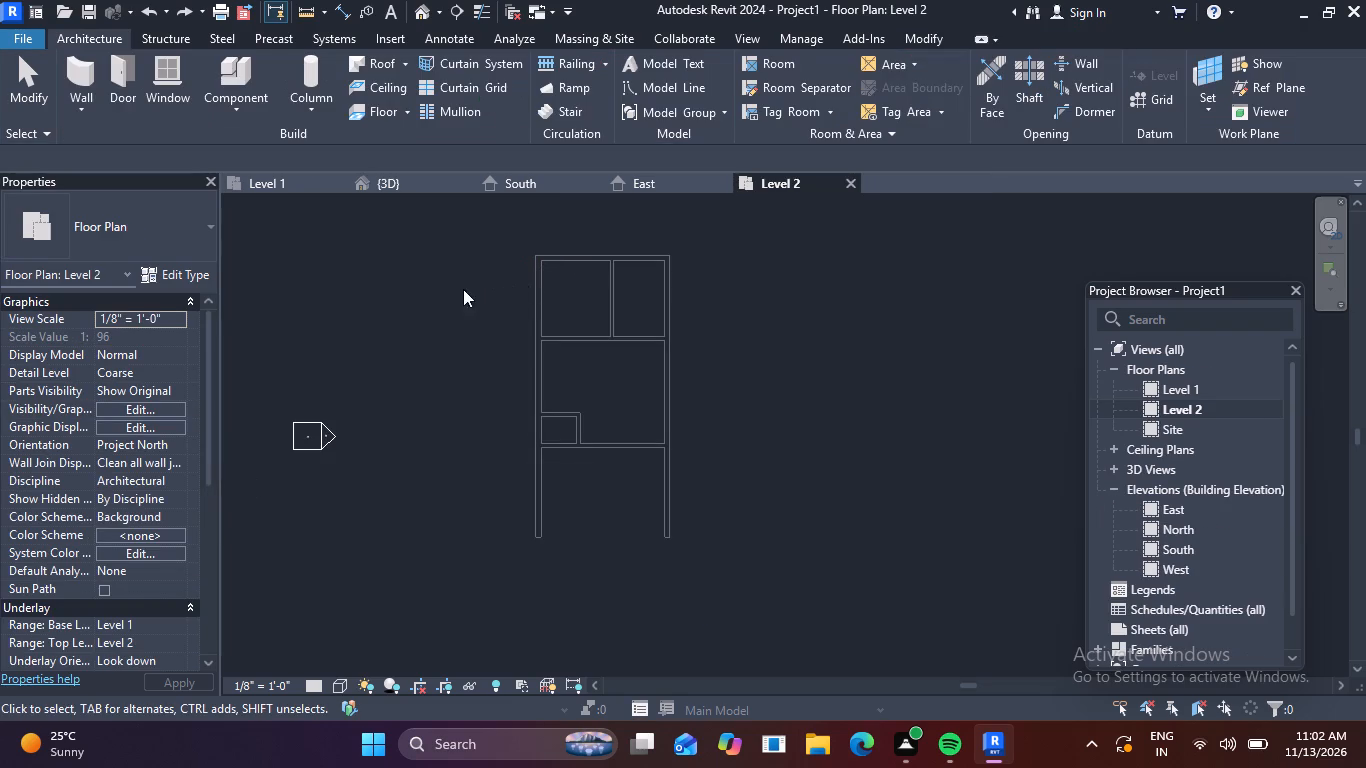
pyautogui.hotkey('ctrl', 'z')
# Start a new floor on Level 2 and duplicate the Generic - 12" floor type as slab 6".
pyautogui.click(375, 103)
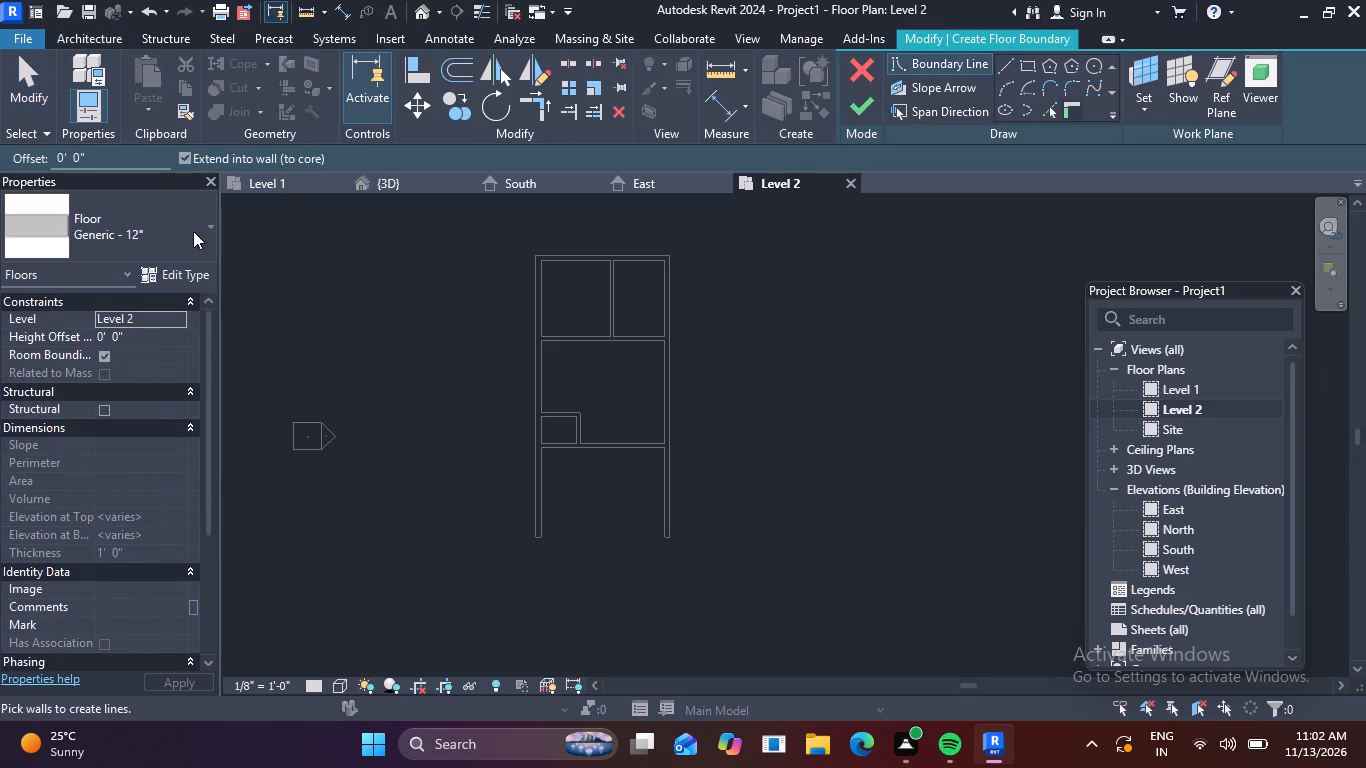
pyautogui.click(210, 230)
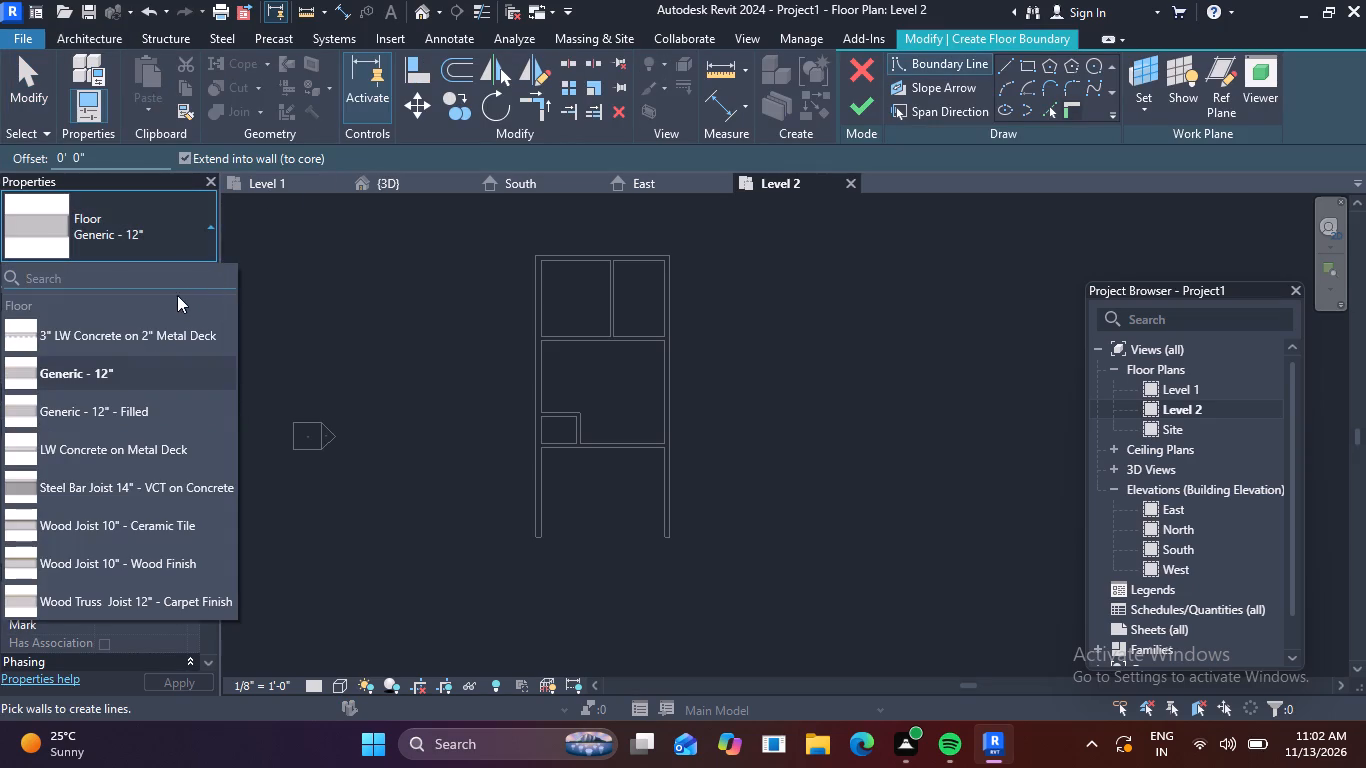
pyautogui.click(201, 227)
pyautogui.click(270, 232)
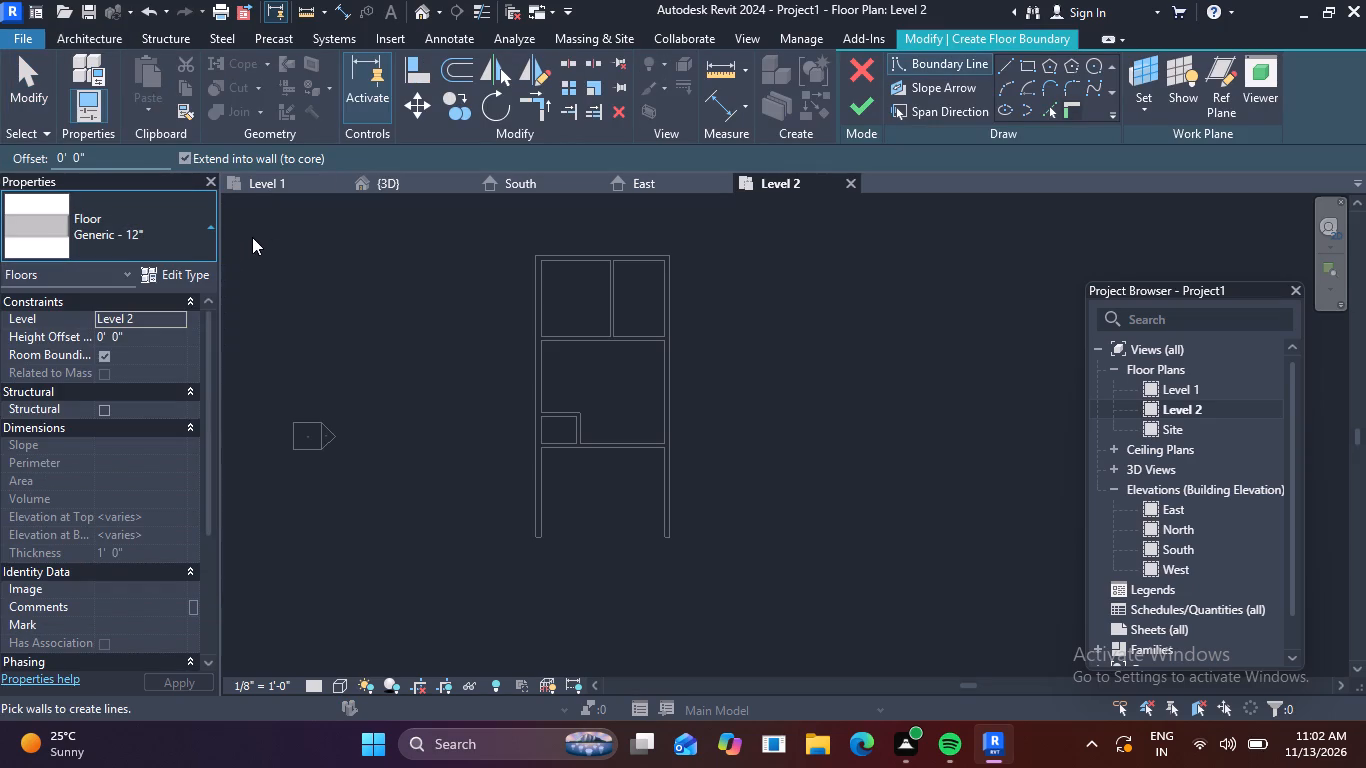
pyautogui.click(186, 266)
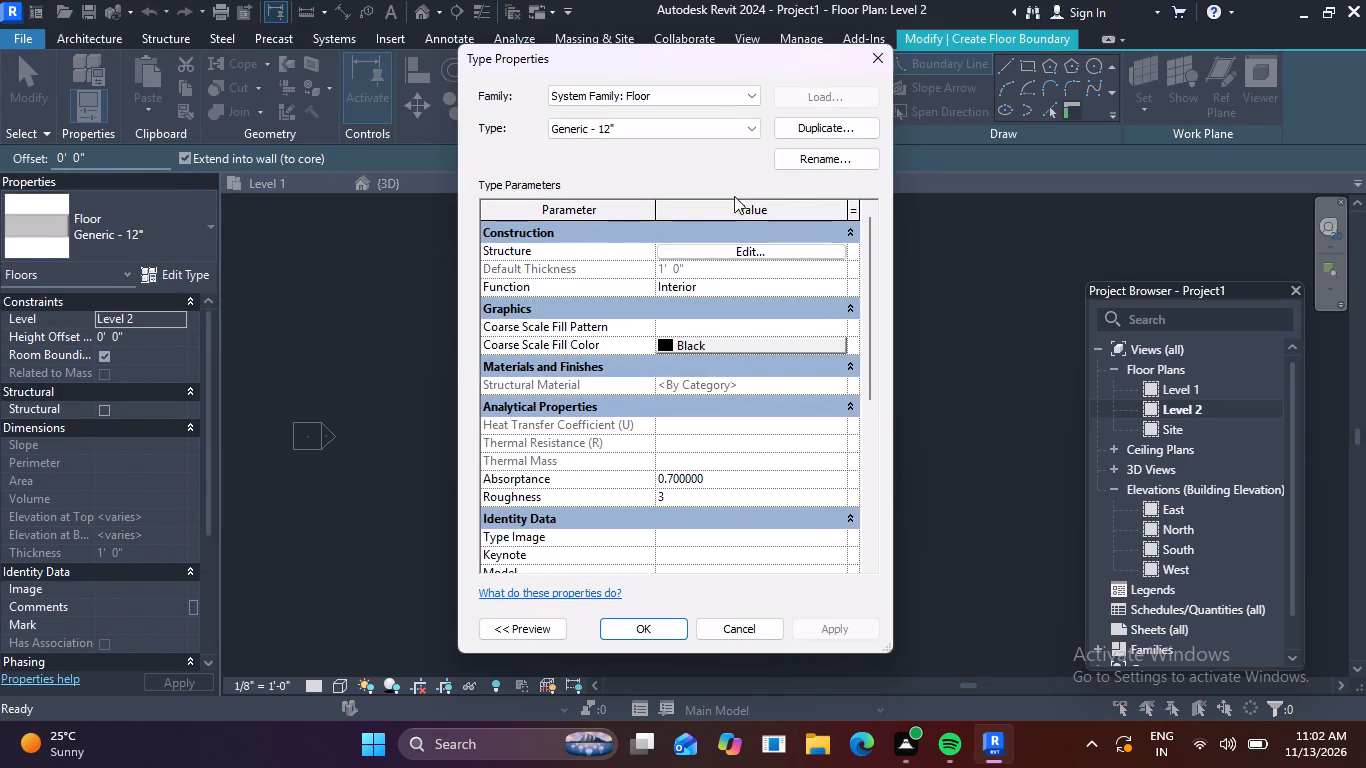
pyautogui.click(828, 133)
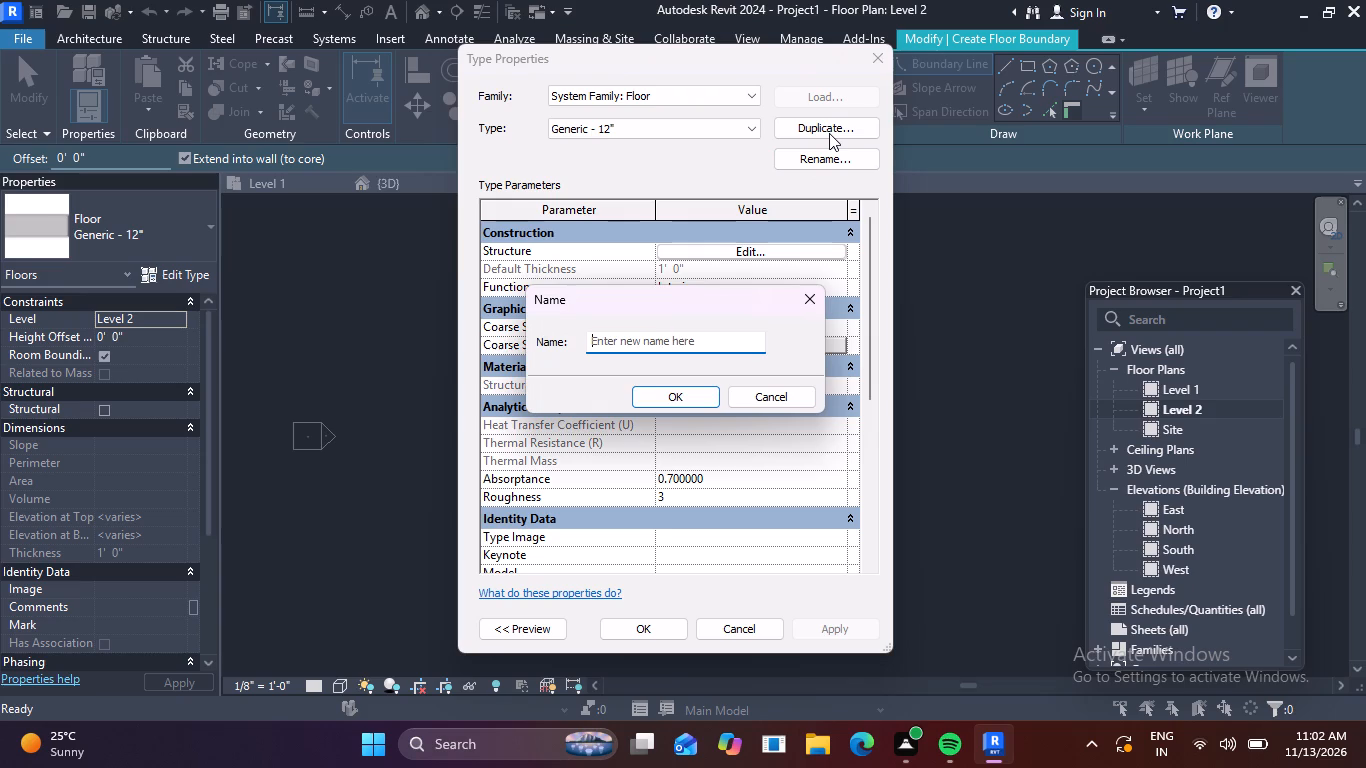
pyautogui.press('BackSpace')
pyautogui.write('sla')
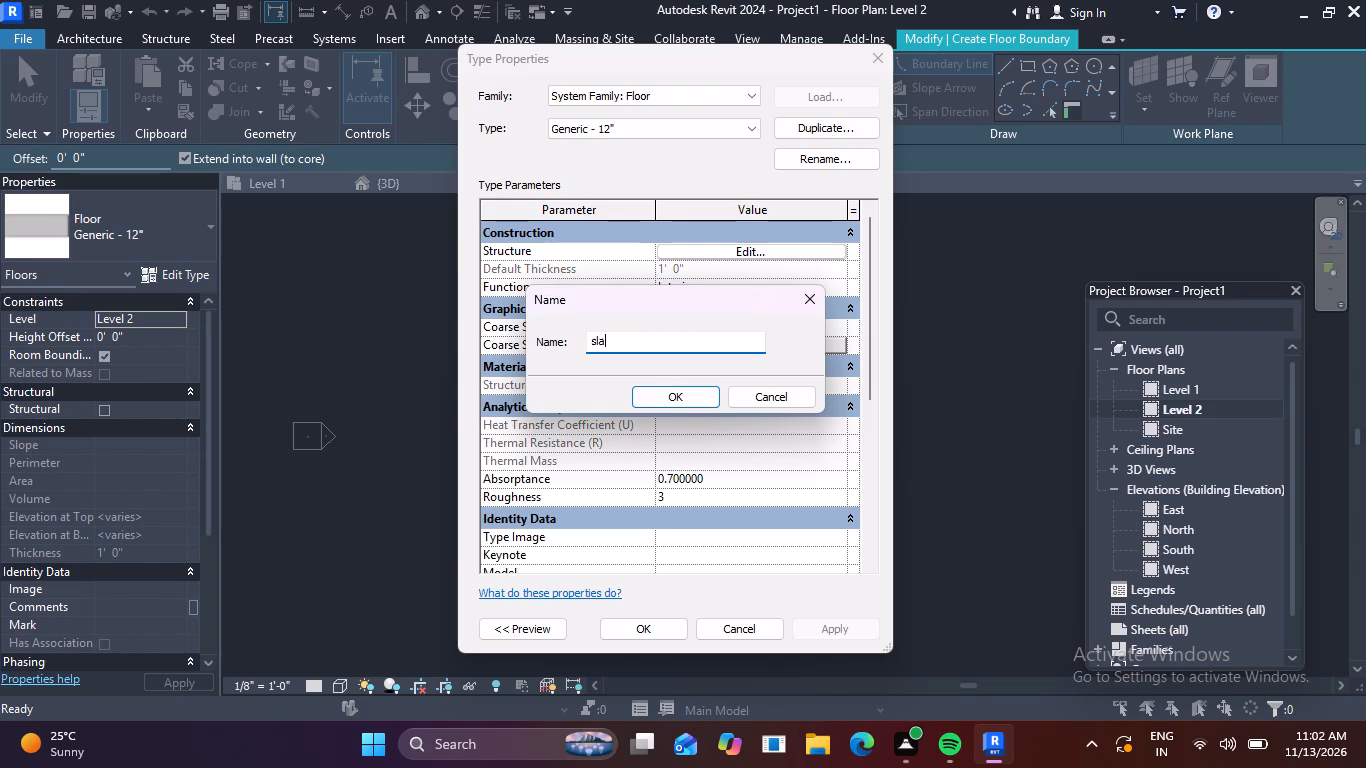
pyautogui.press('BackSpace')
pyautogui.press('BackSpace')
pyautogui.press('BackSpace')
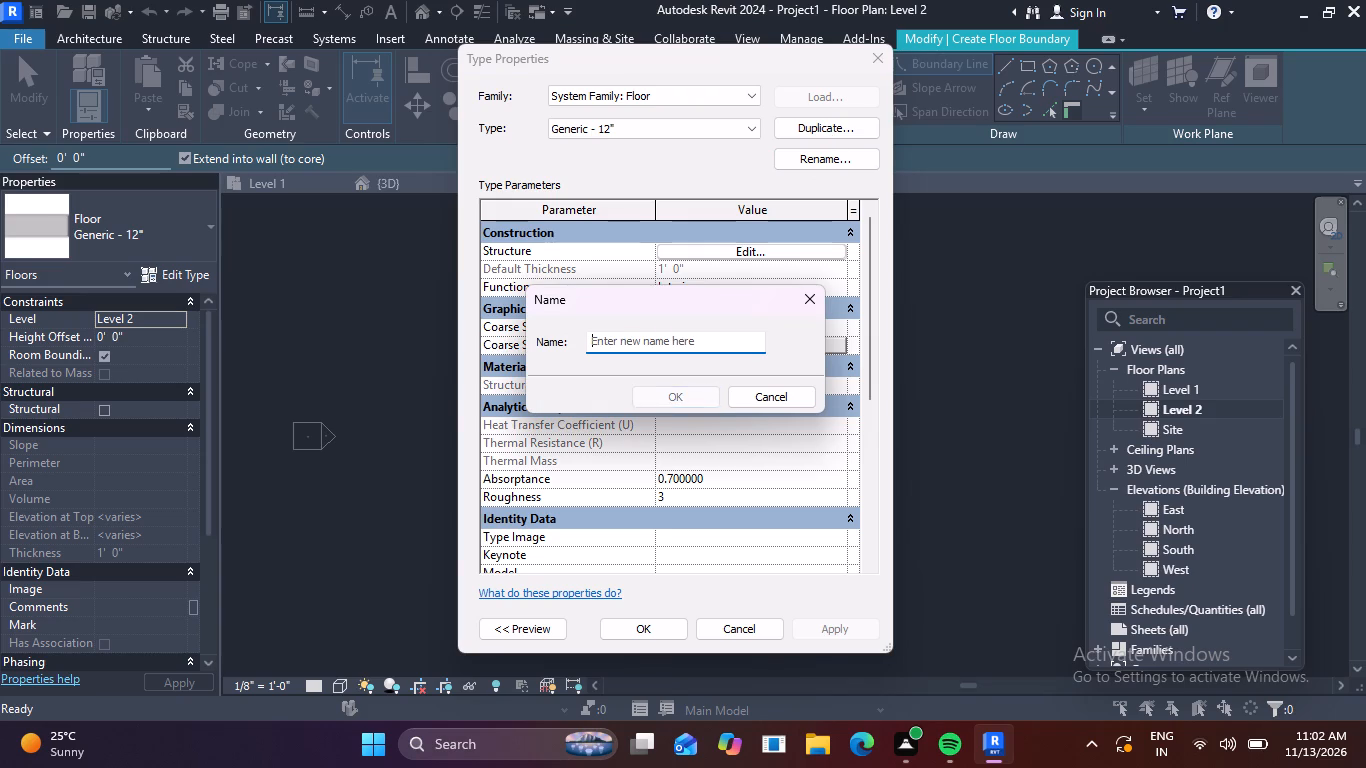
pyautogui.write('sla')
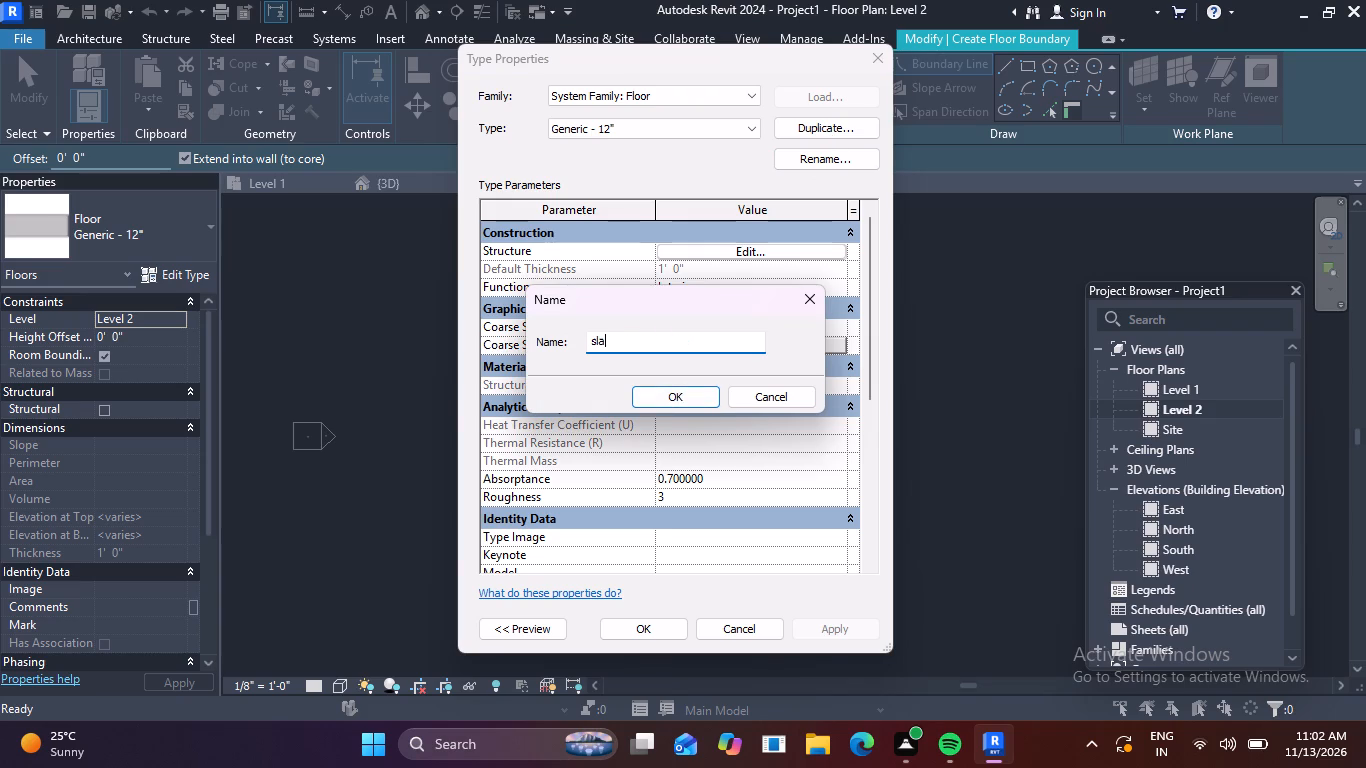
pyautogui.write('b')
pyautogui.press('space')
pyautogui.write('6"')
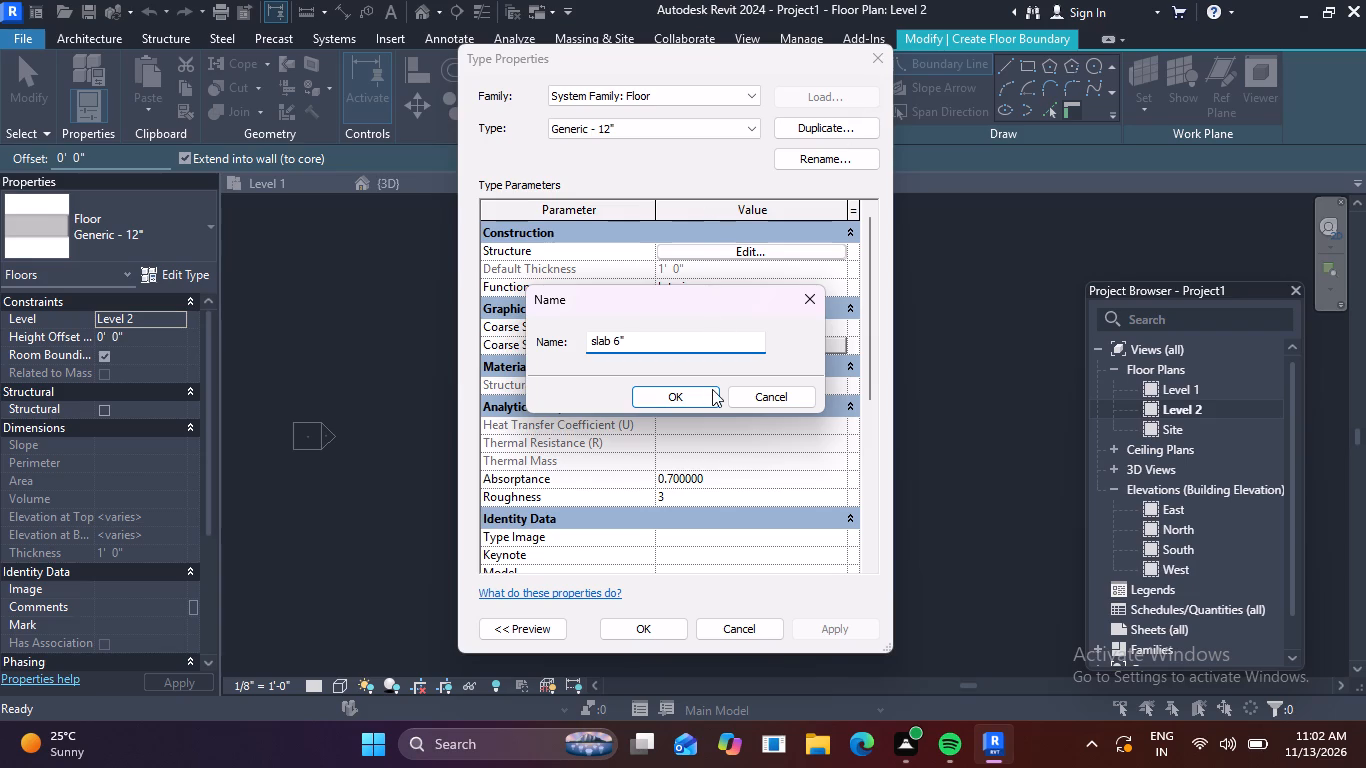
pyautogui.click(701, 403)
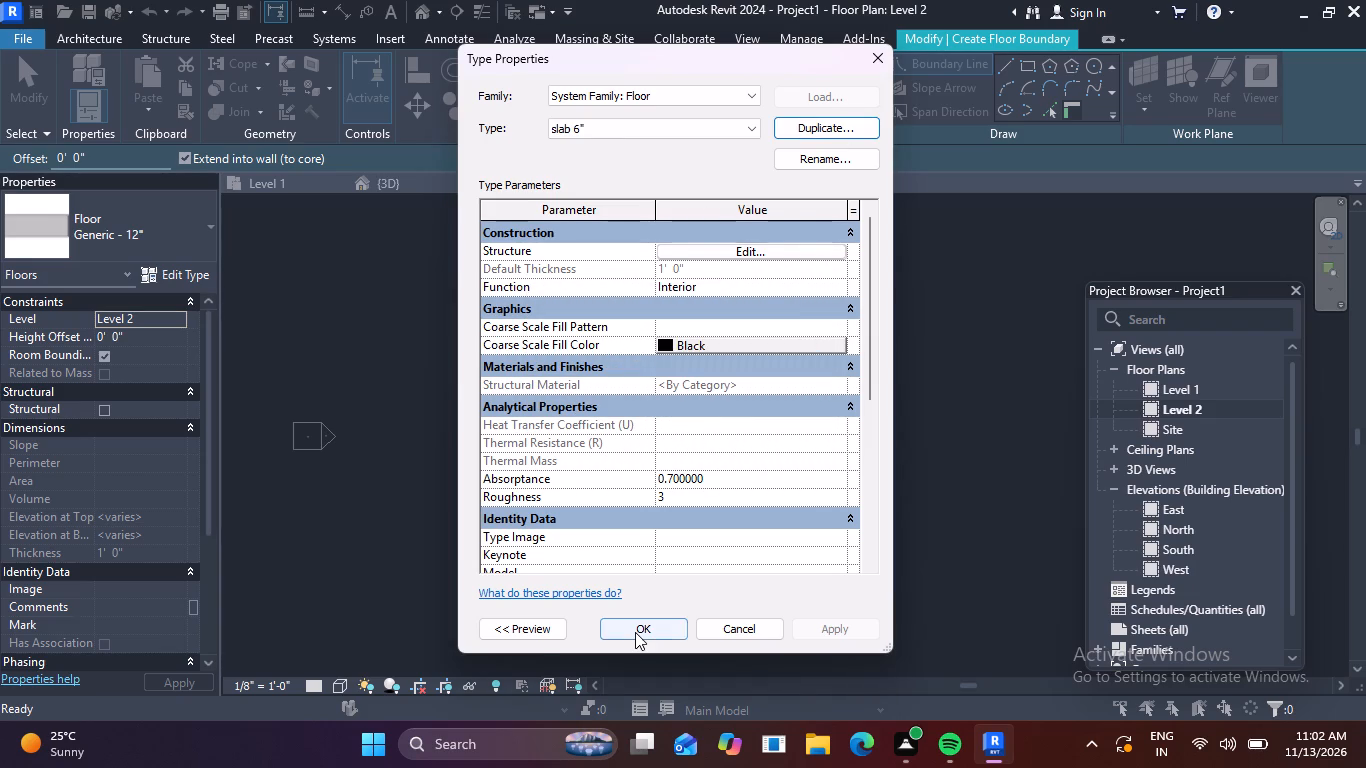
pyautogui.click(635, 632)
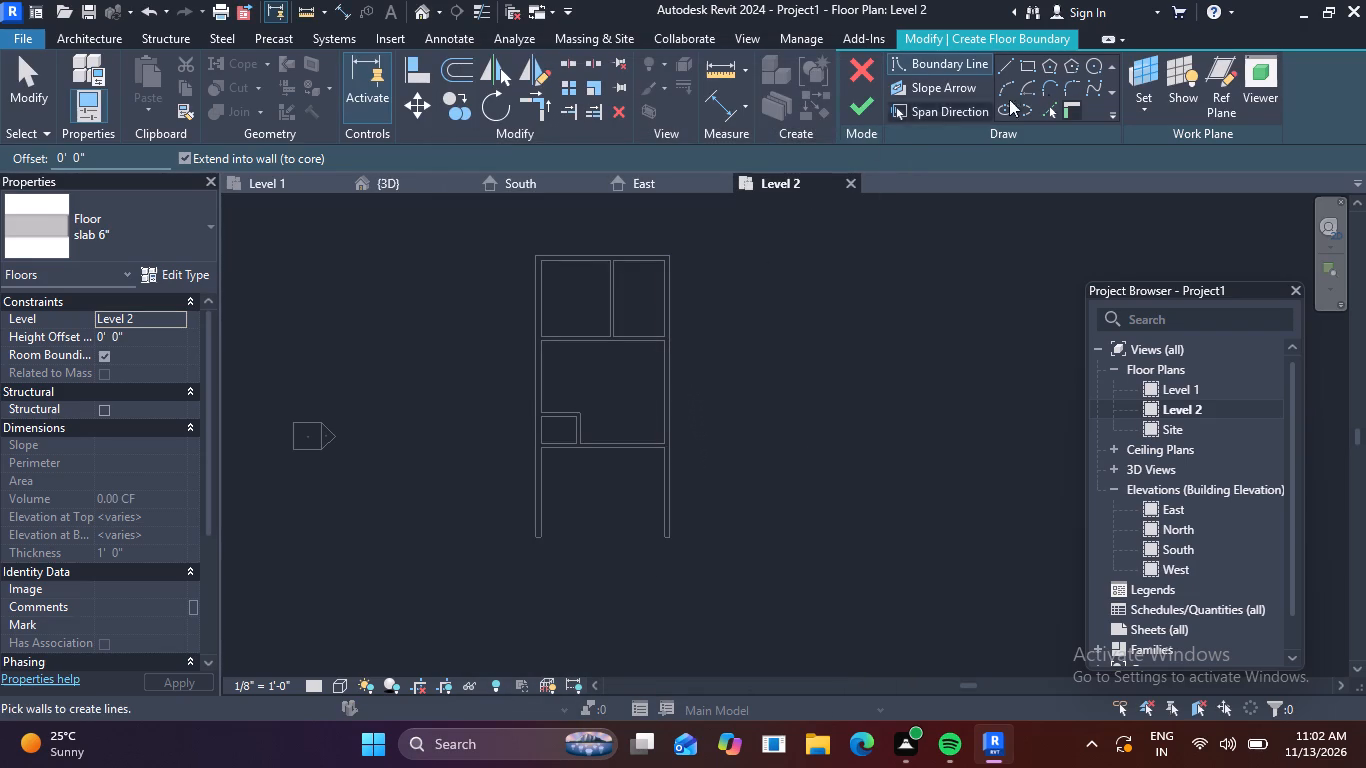
# Sketch a closed slab 6" floor boundary on Level 2 along the outer wall faces, 19'-4 1/2" wide and 40'-9" long.
pyautogui.click(1008, 64)
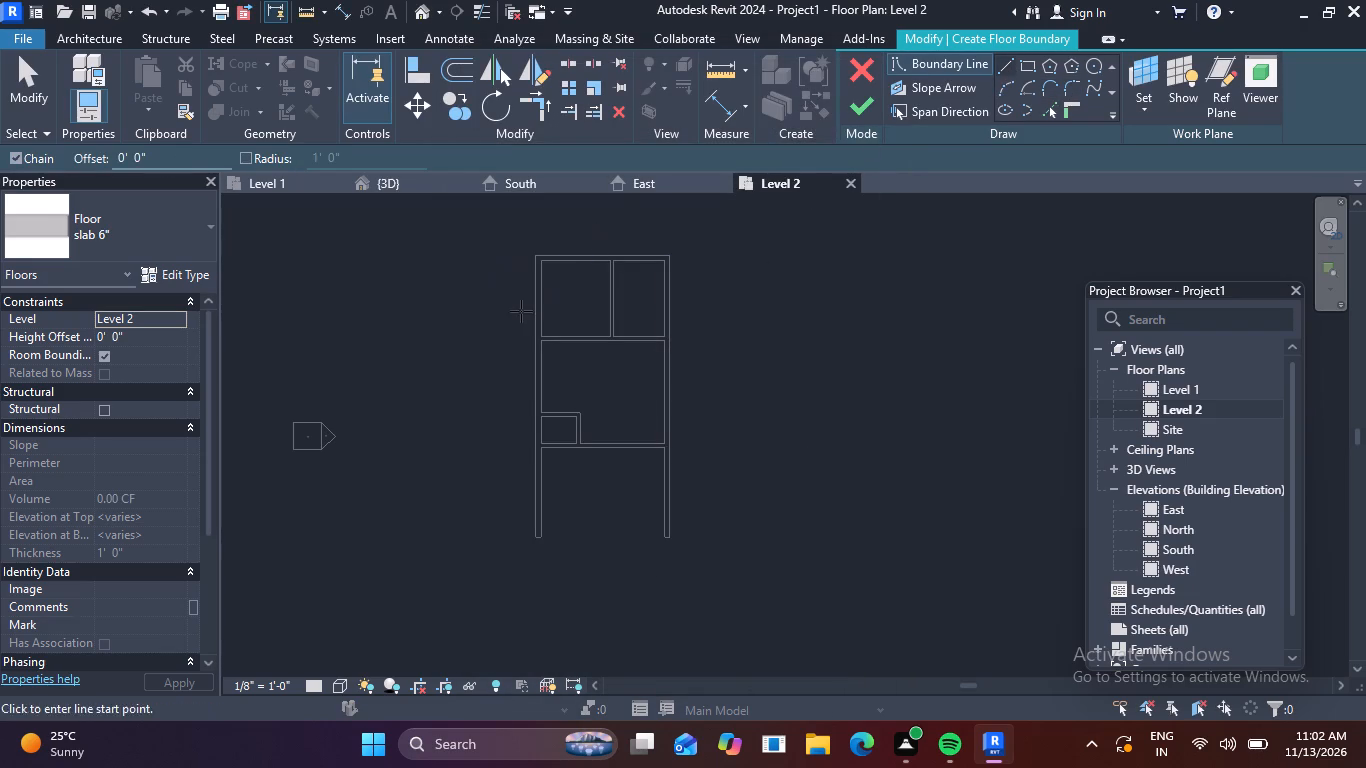
pyautogui.scroll(4, 544, 271)
pyautogui.click(529, 249)
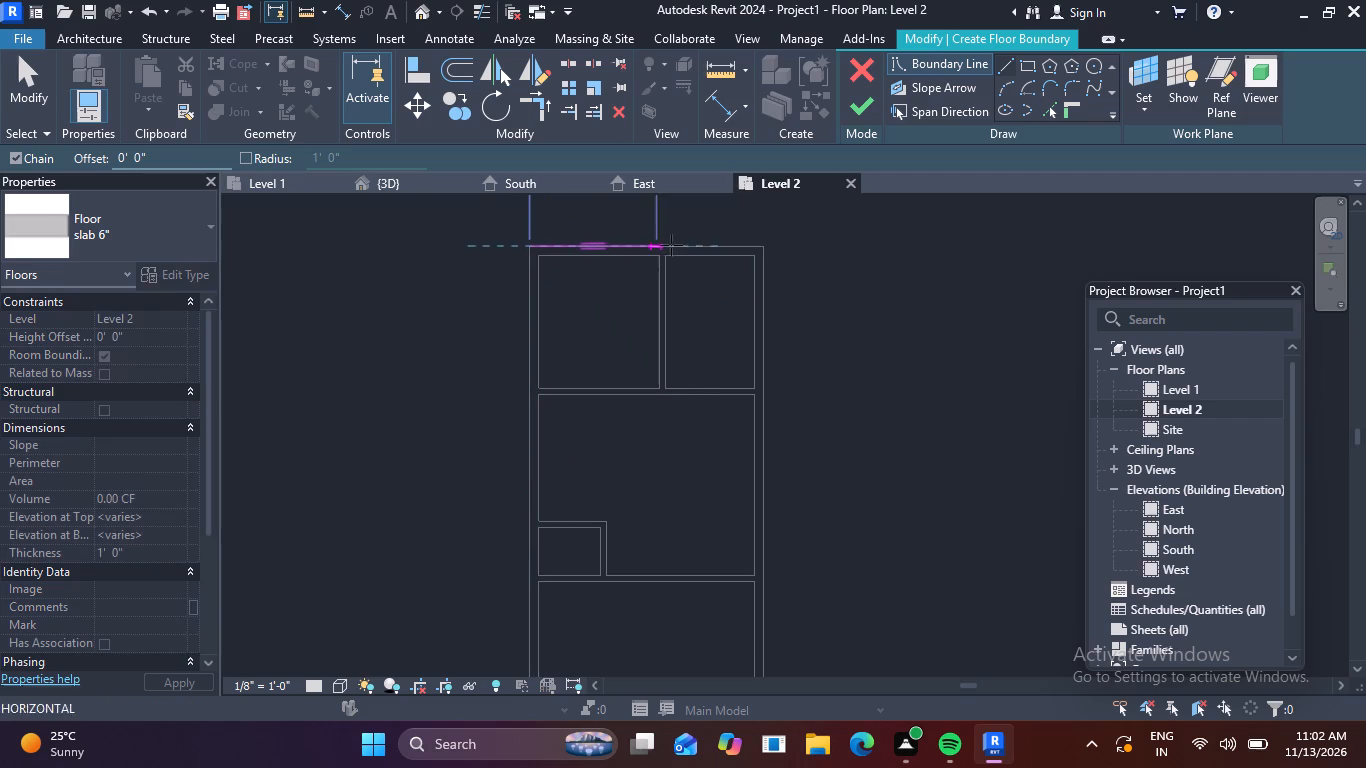
pyautogui.click(763, 246)
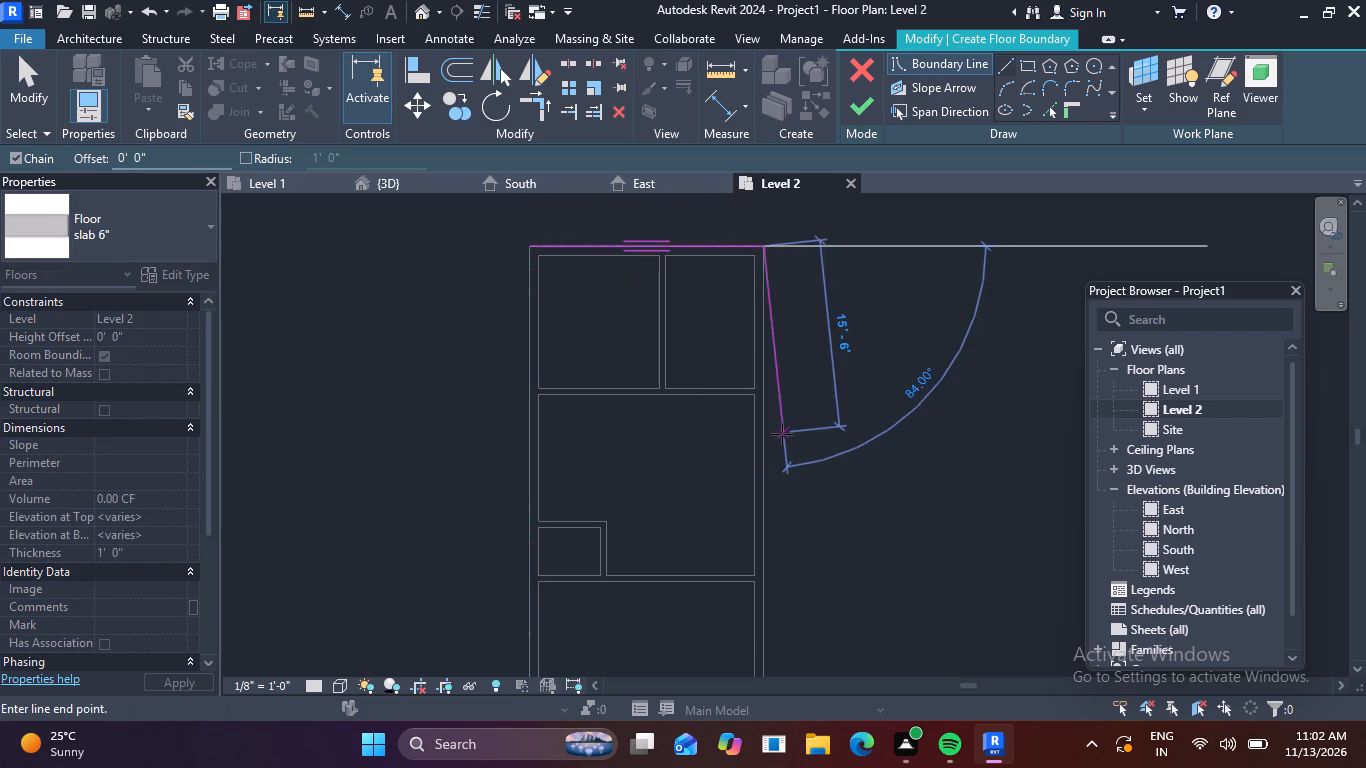
pyautogui.moveTo(789, 434); pyautogui.dragTo(804, 245, button='middle')
pyautogui.scroll(1, 801, 246)
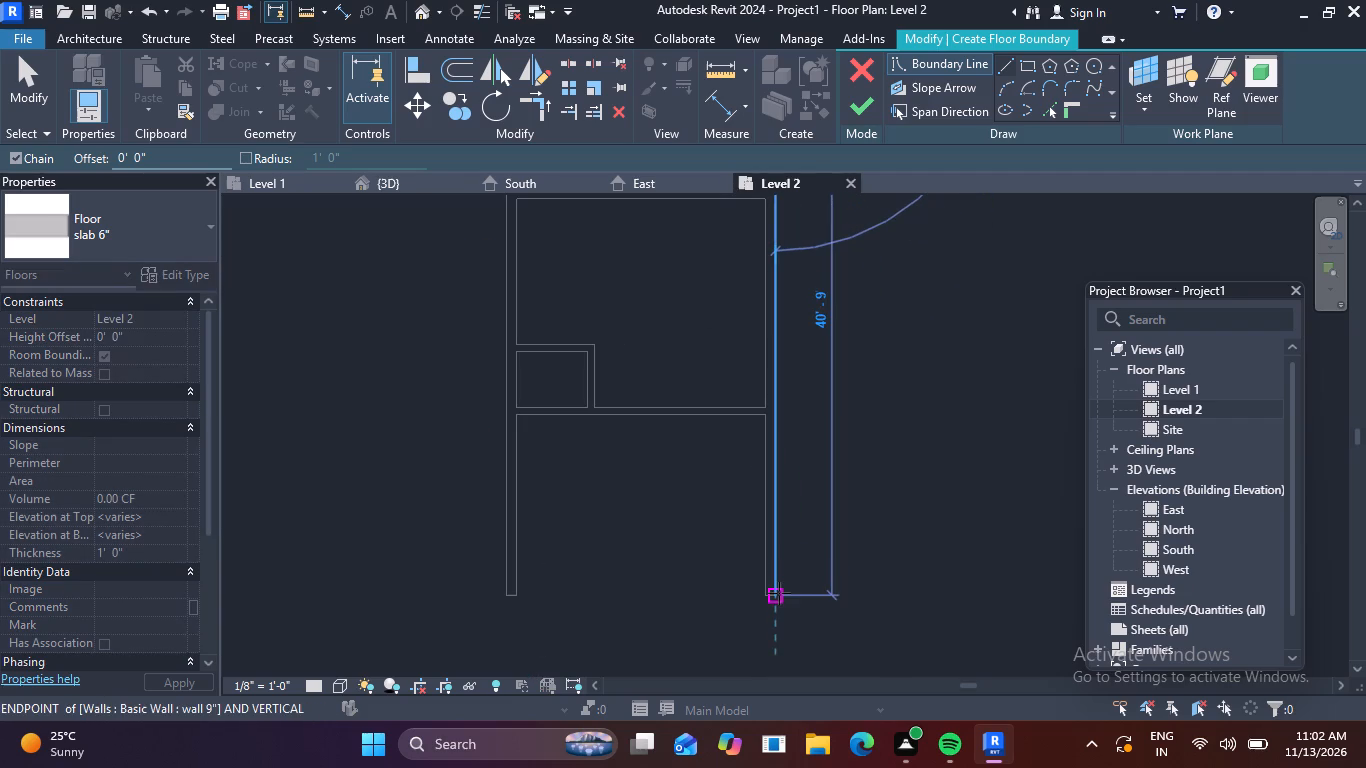
pyautogui.click(779, 593)
pyautogui.click(509, 588)
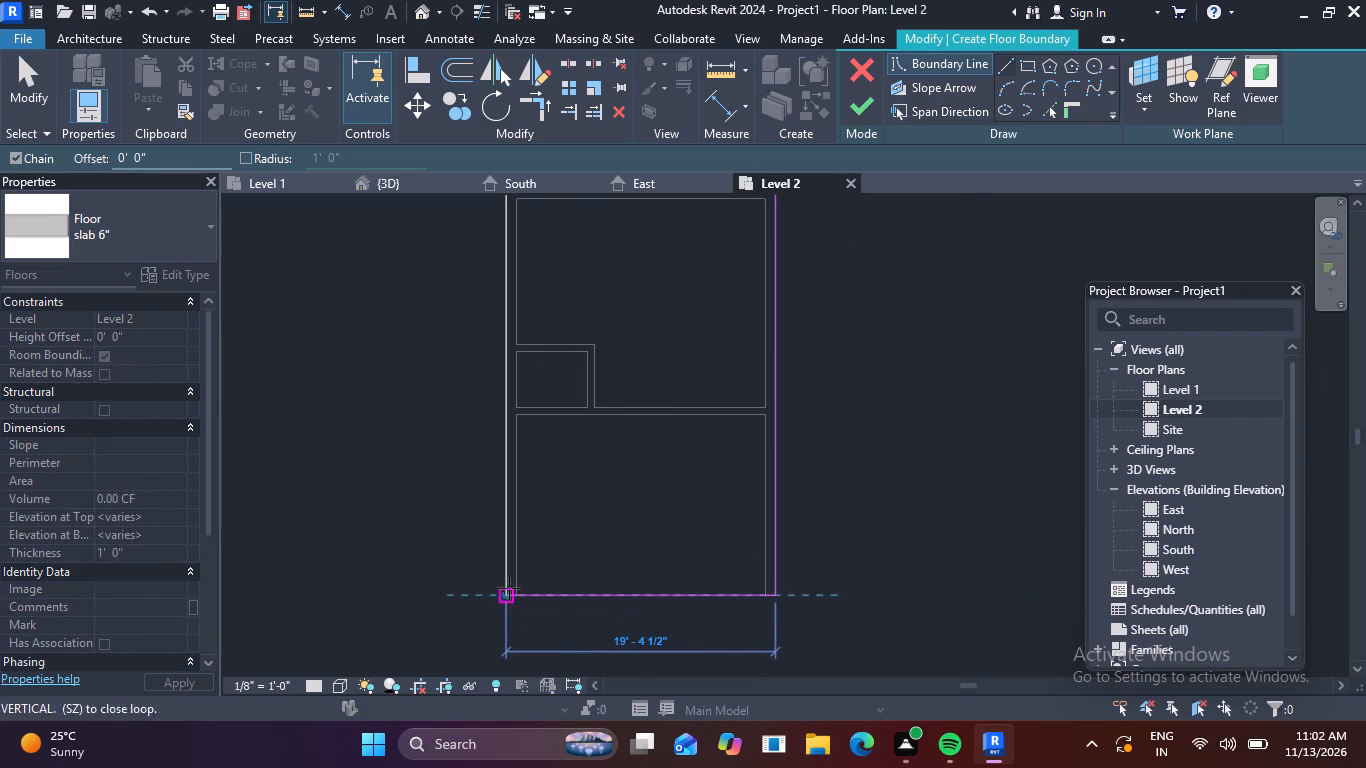
pyautogui.moveTo(470, 503); pyautogui.dragTo(469, 724, button='middle')
pyautogui.scroll(1, 469, 724)
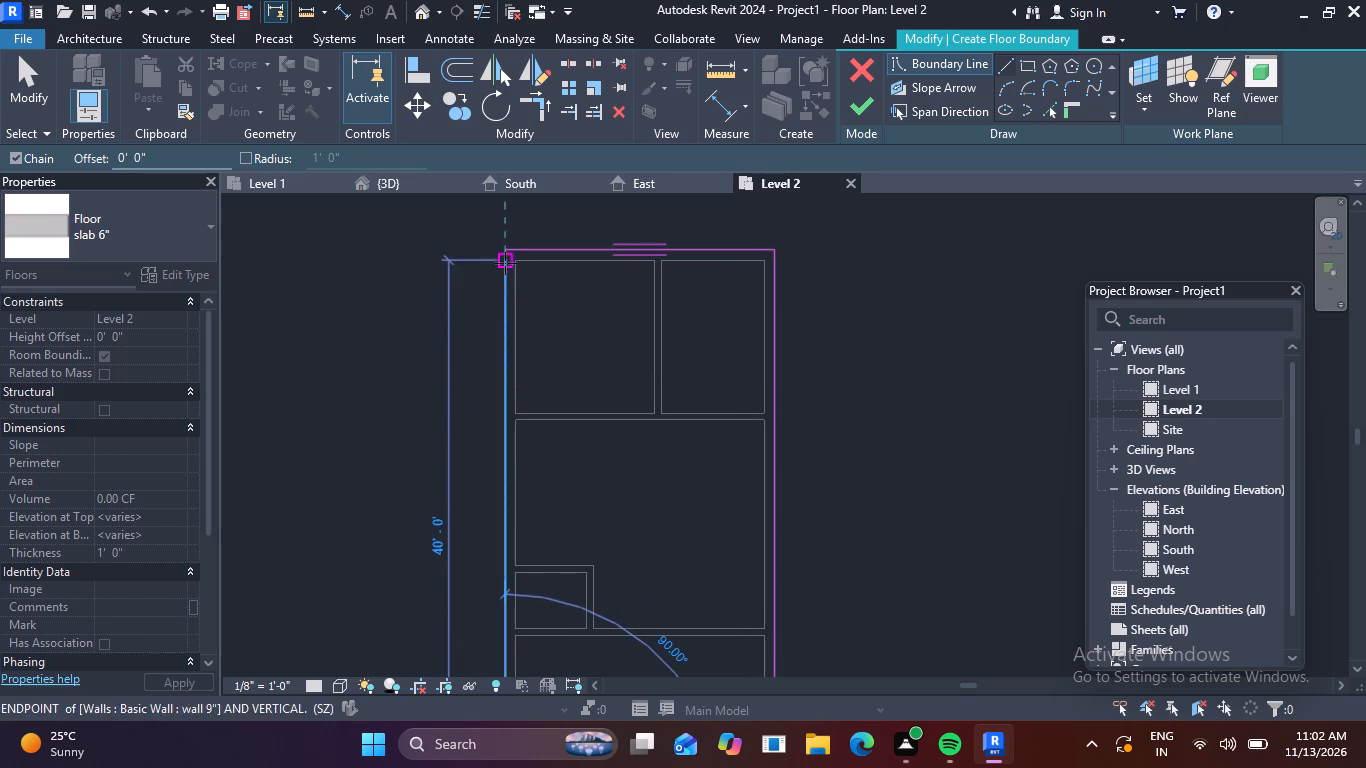
pyautogui.click(507, 256)
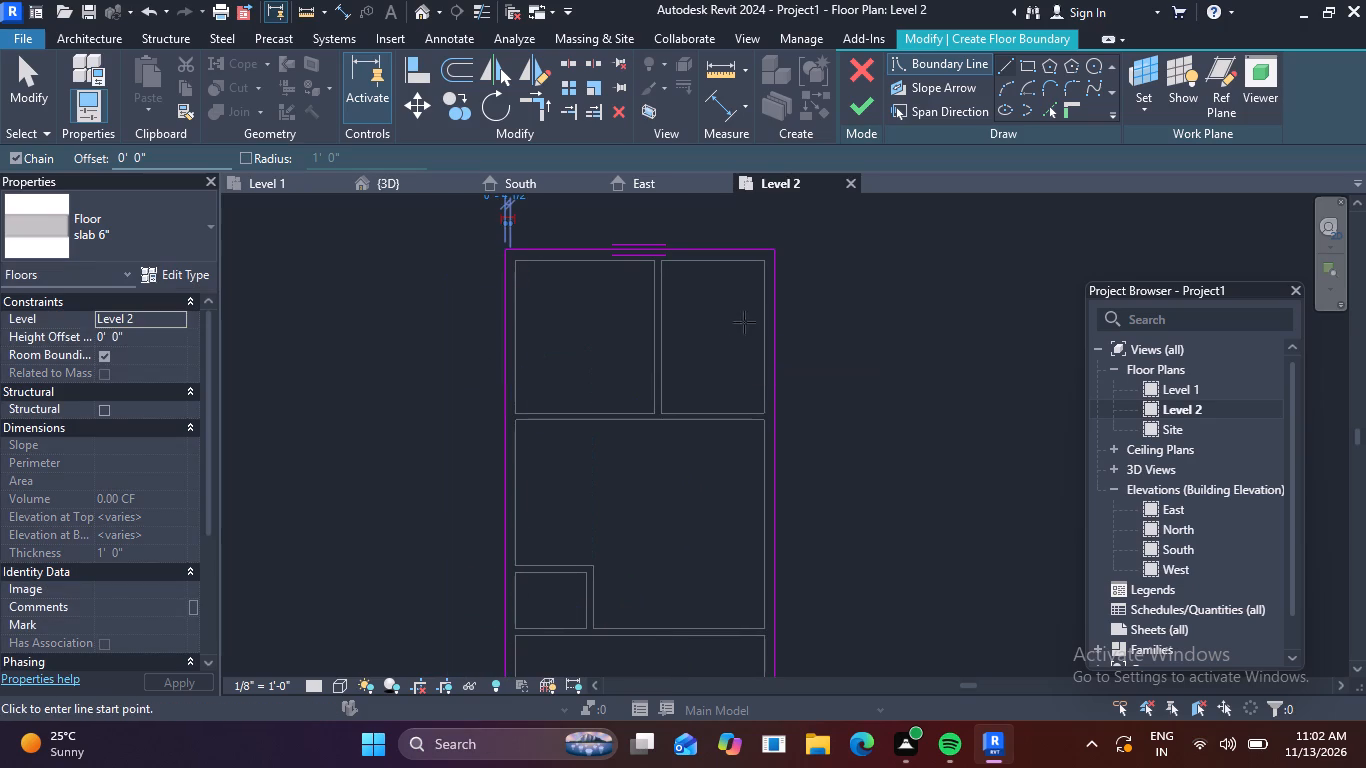
# Finish the Level 2 slab boundary and attach the walls that reach this level to the floor's bottom.
pyautogui.click(854, 110)
pyautogui.scroll(-1, 726, 299)
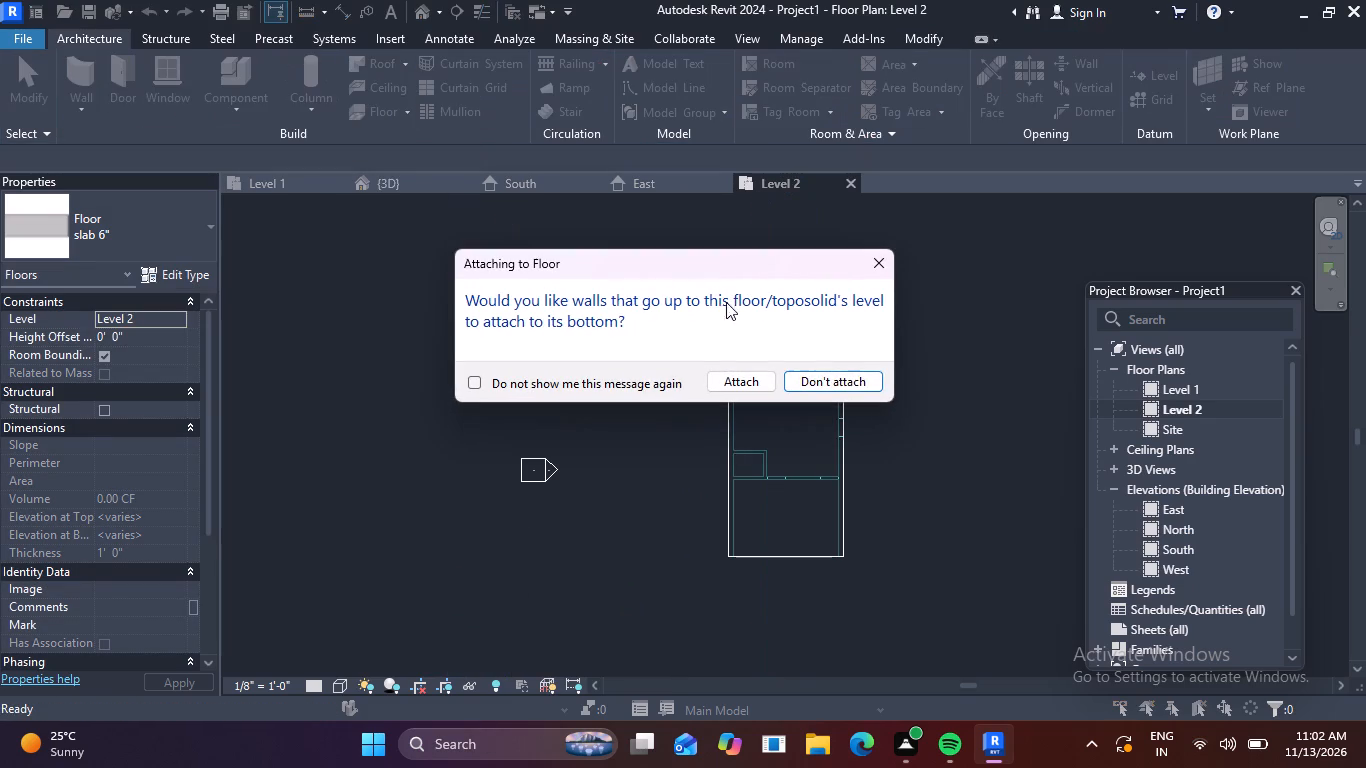
pyautogui.scroll(-1, 726, 302)
pyautogui.click(749, 381)
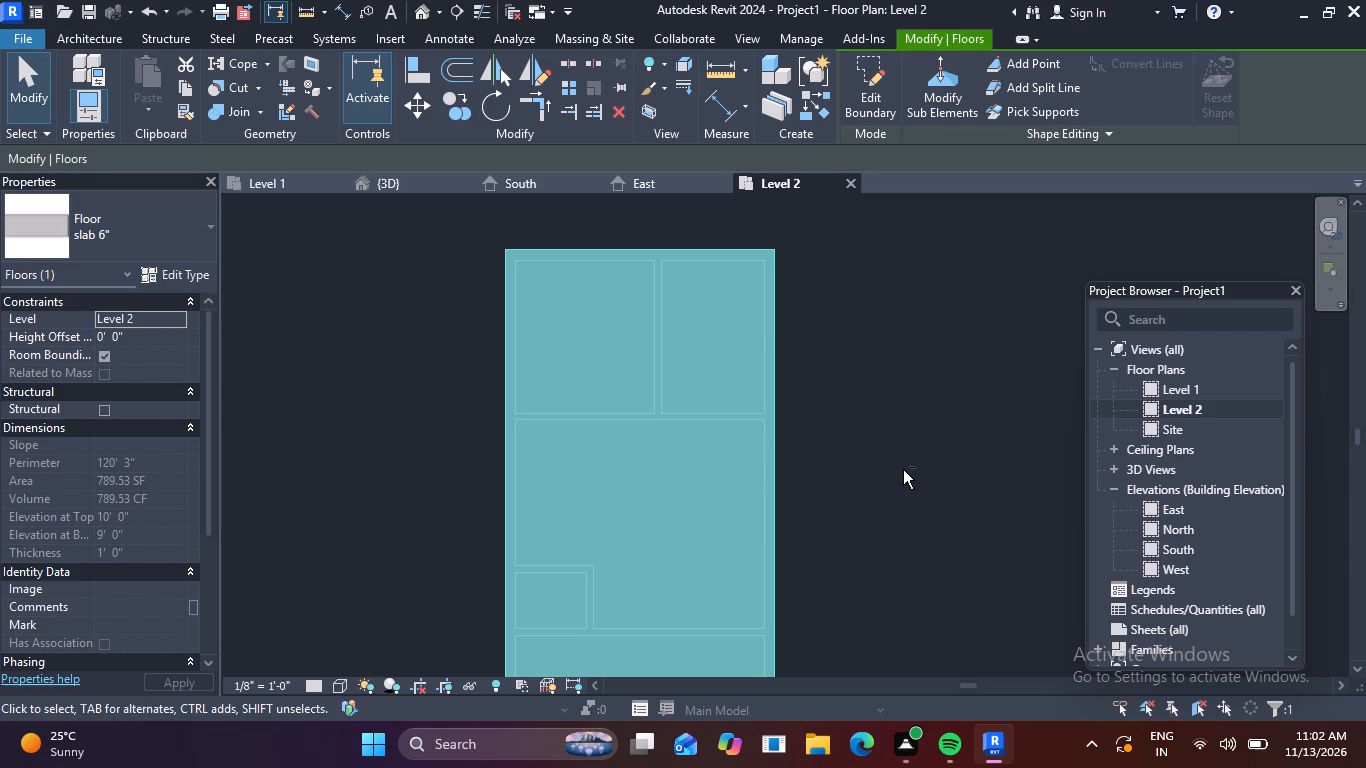
# Open the 3D view, deselect the new floor, and change the visual style to show the model's faces filled with colour.
pyautogui.click(377, 181)
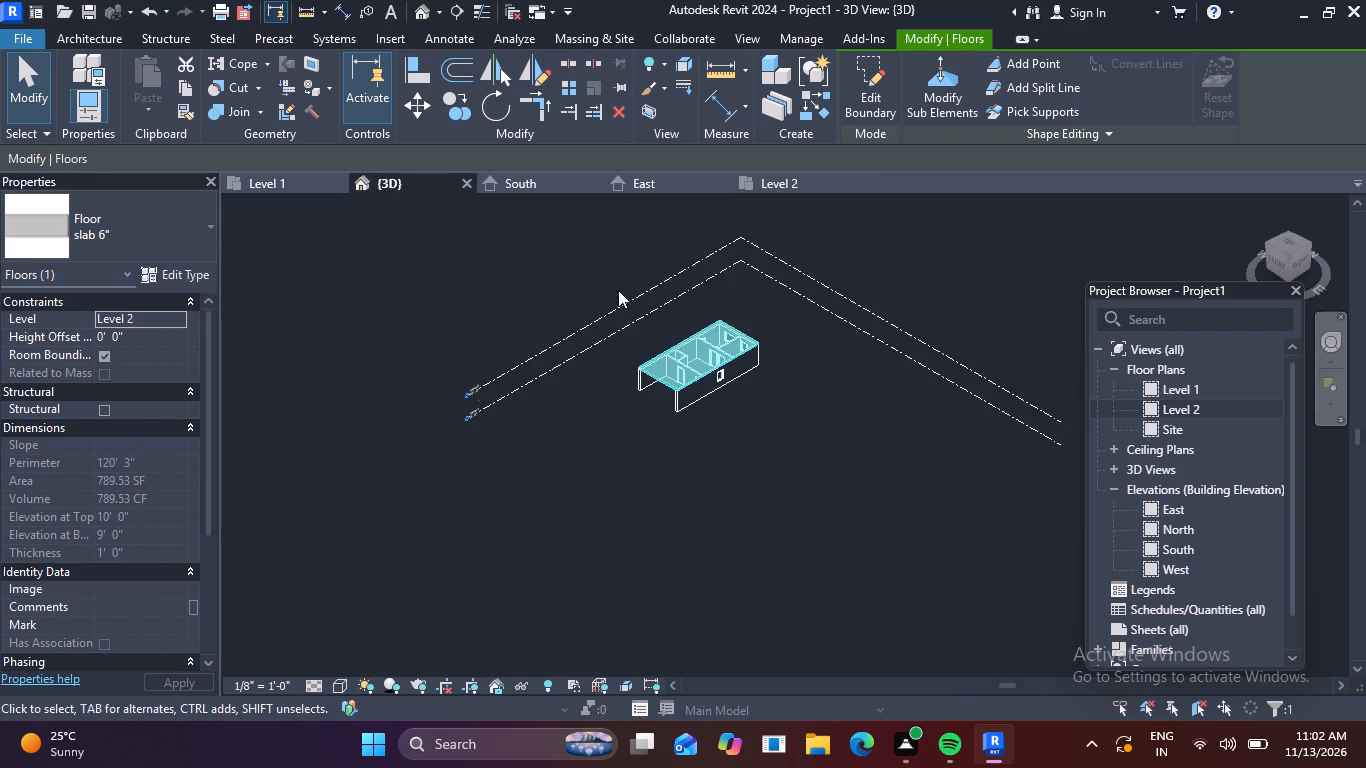
pyautogui.scroll(3, 694, 402)
pyautogui.press('Escape')
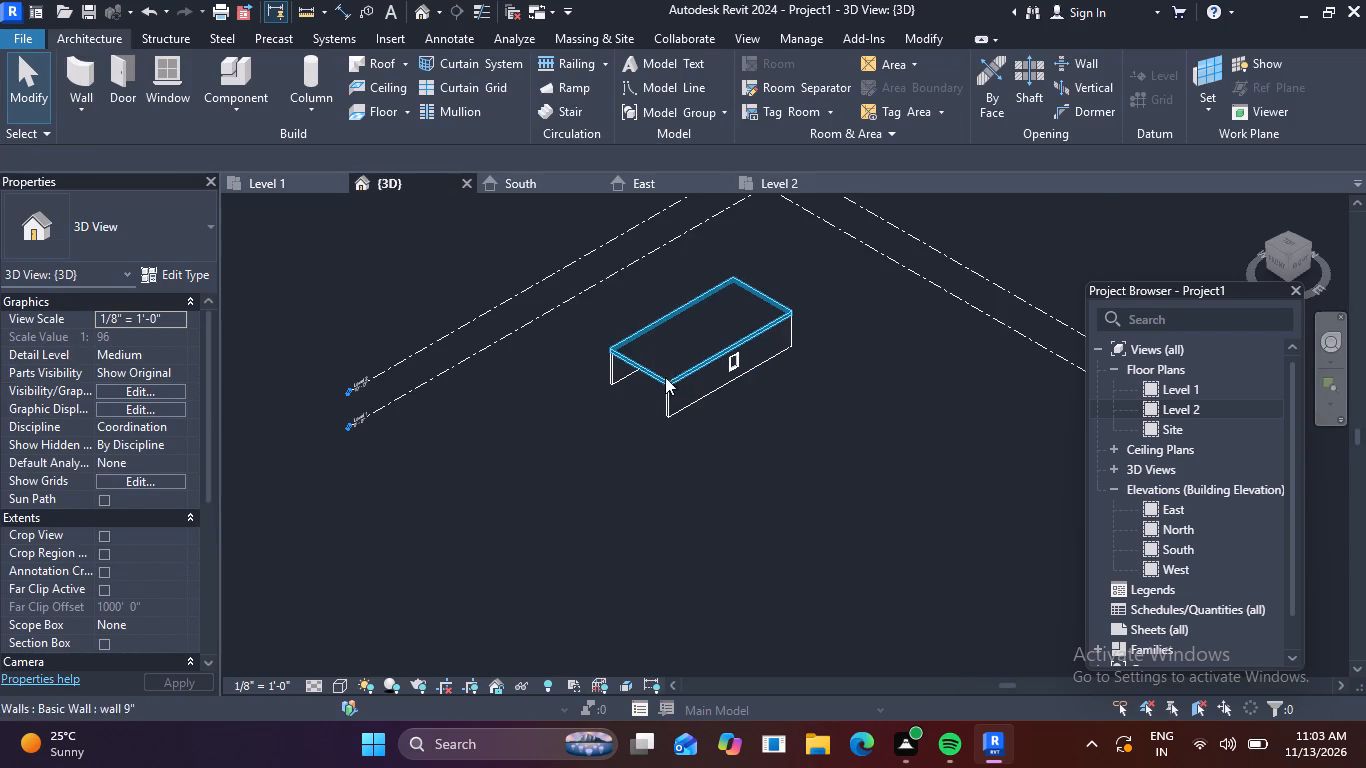
pyautogui.scroll(3, 672, 370)
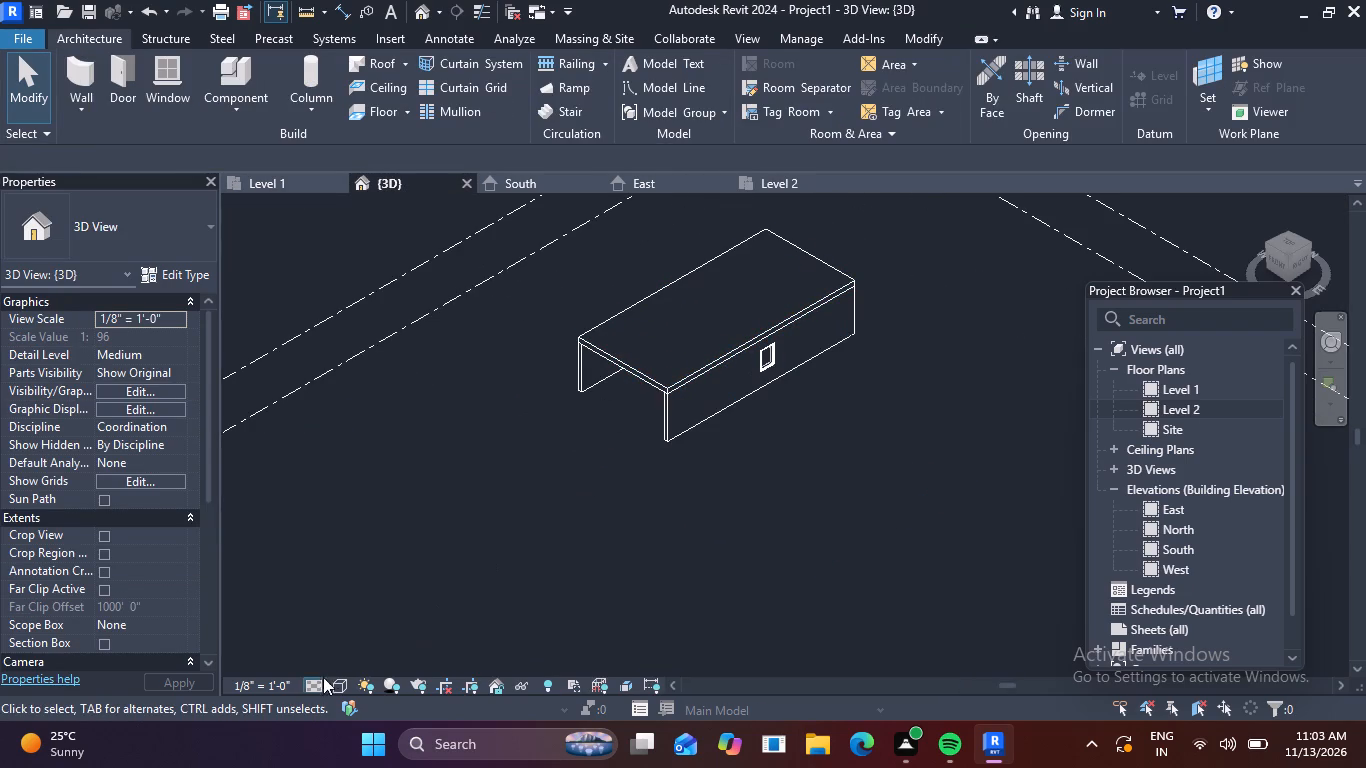
pyautogui.click(339, 684)
pyautogui.click(421, 619)
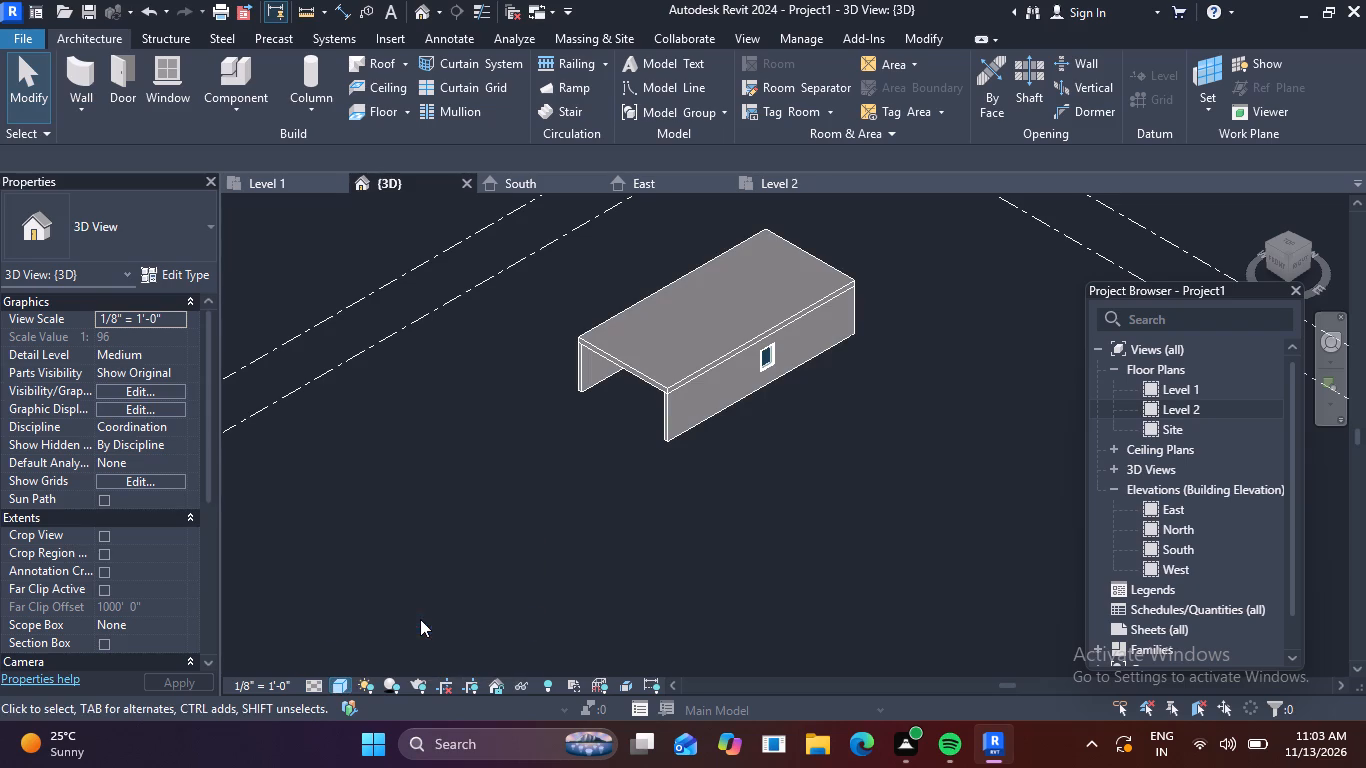
# Examine the house in 3D from several angles, including the slab edges, the open front and the side wall with its window.
pyautogui.keyDown('shift'); pyautogui.moveTo(469, 511); pyautogui.dragTo(614, 441, button='middle'); pyautogui.keyUp('shift')
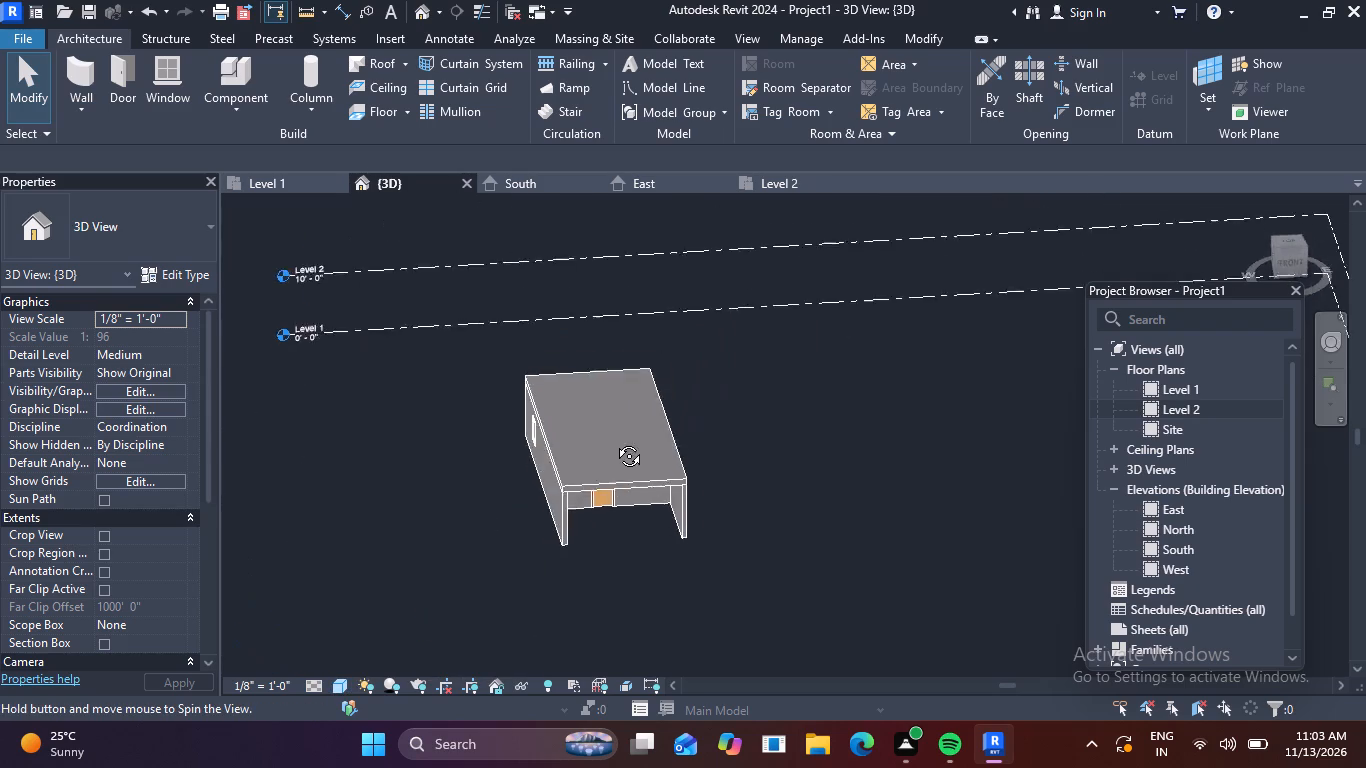
pyautogui.keyDown('shift'); pyautogui.moveTo(614, 441); pyautogui.dragTo(541, 369, button='middle'); pyautogui.keyUp('shift')
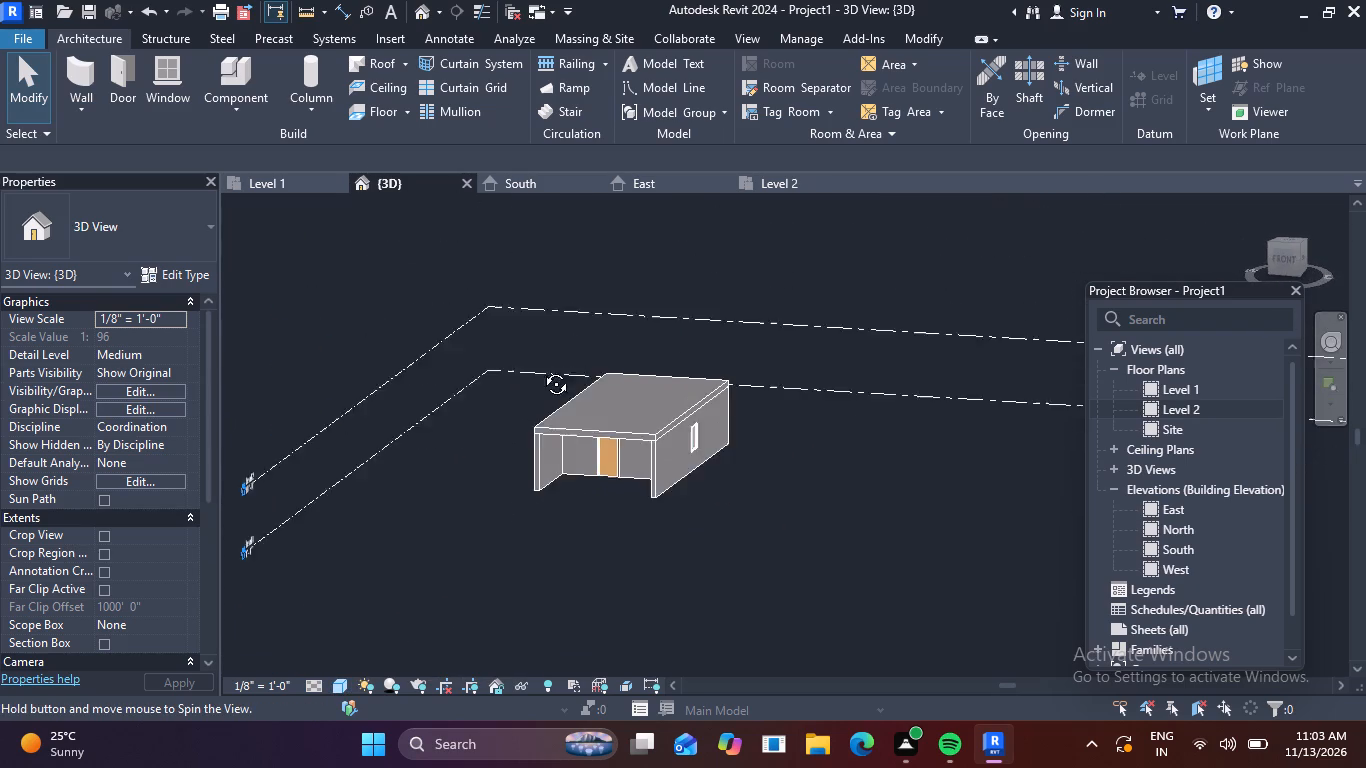
pyautogui.keyDown('shift'); pyautogui.moveTo(541, 369); pyautogui.dragTo(508, 376, button='middle'); pyautogui.keyUp('shift')
pyautogui.scroll(6, 626, 448)
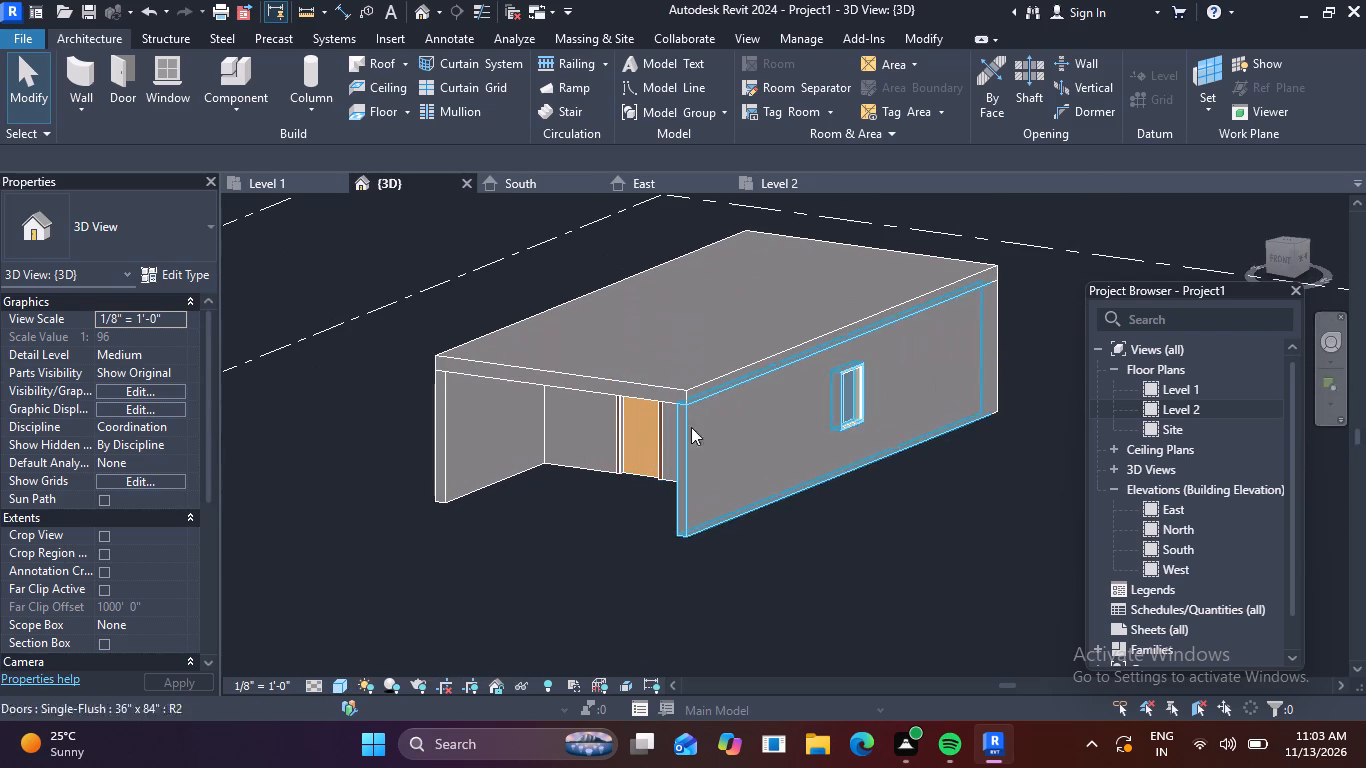
pyautogui.scroll(-3, 573, 442)
pyautogui.keyDown('shift'); pyautogui.moveTo(578, 424); pyautogui.dragTo(584, 548, button='middle'); pyautogui.keyUp('shift')
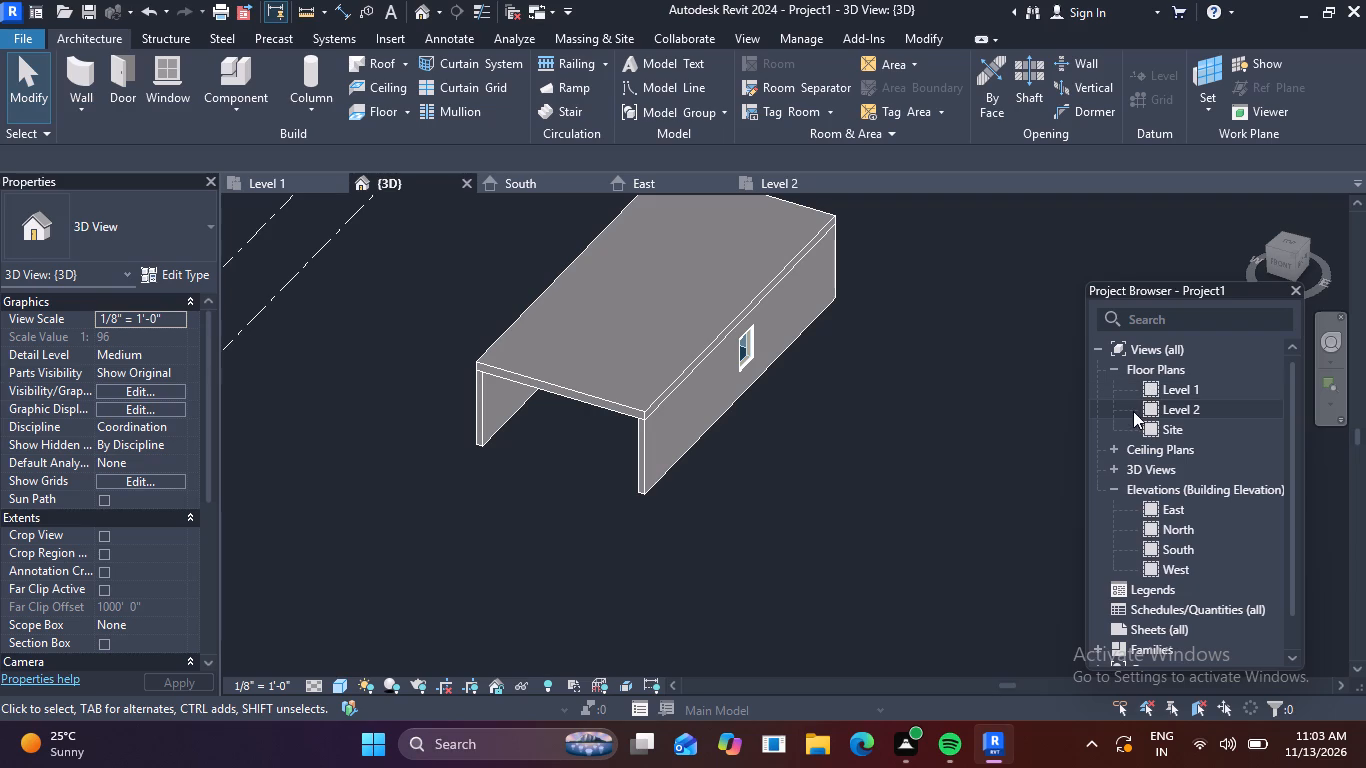
pyautogui.press('Escape')
pyautogui.scroll(-2, 690, 428)
pyautogui.scroll(4, 620, 384)
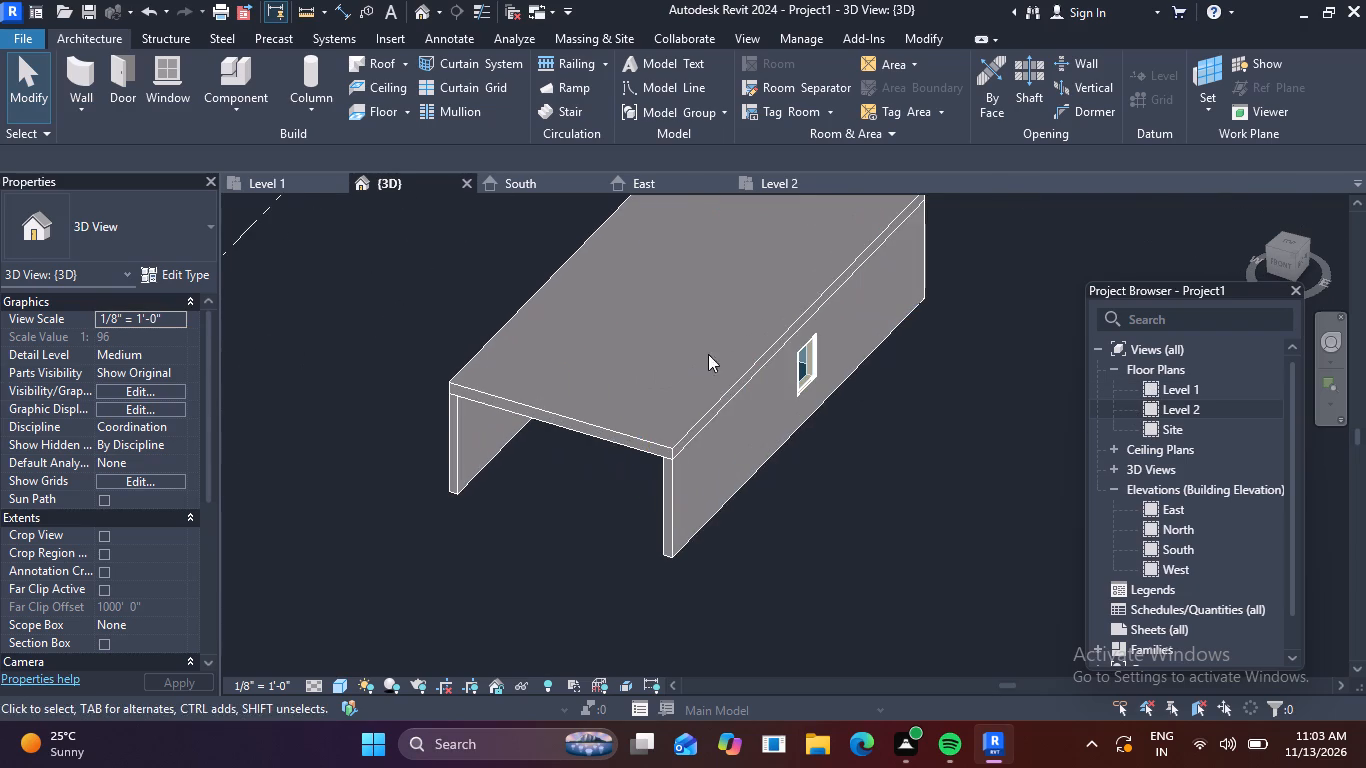
pyautogui.scroll(-2, 794, 329)
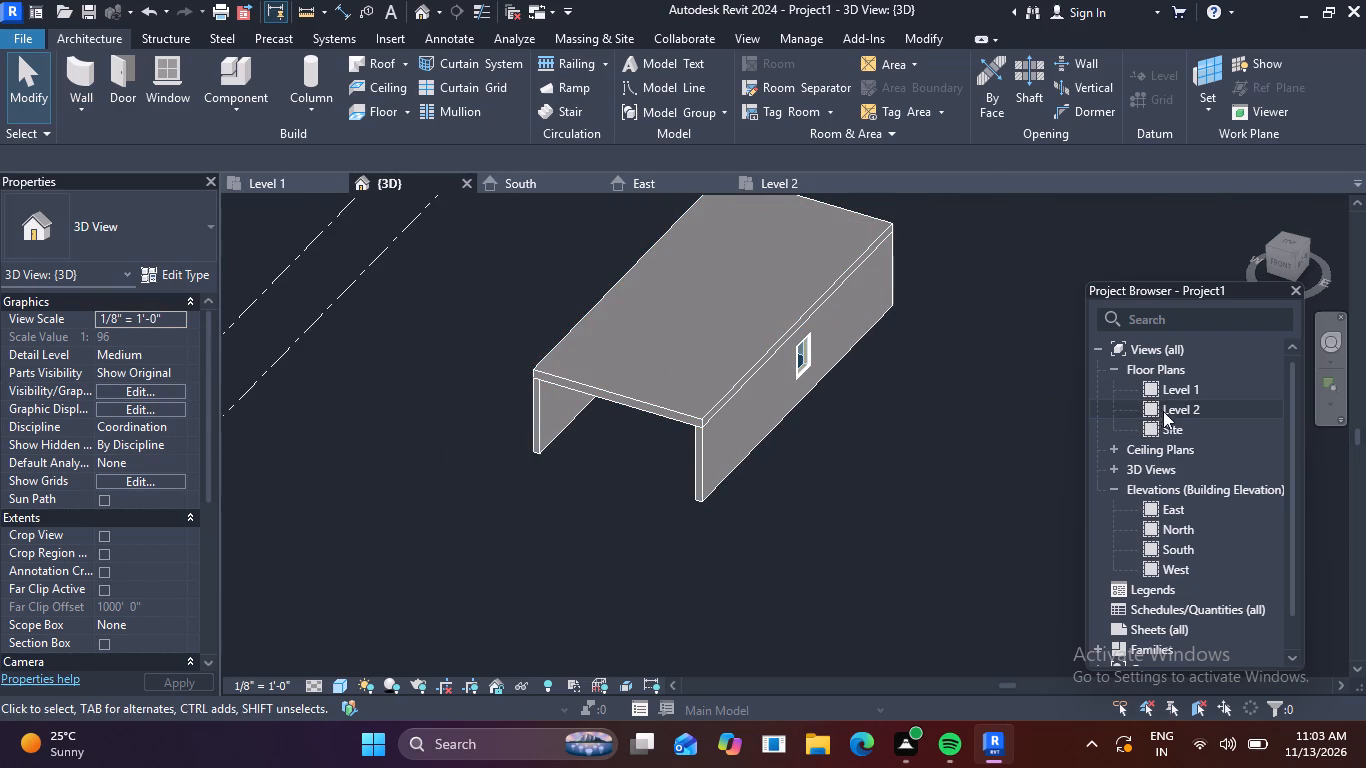
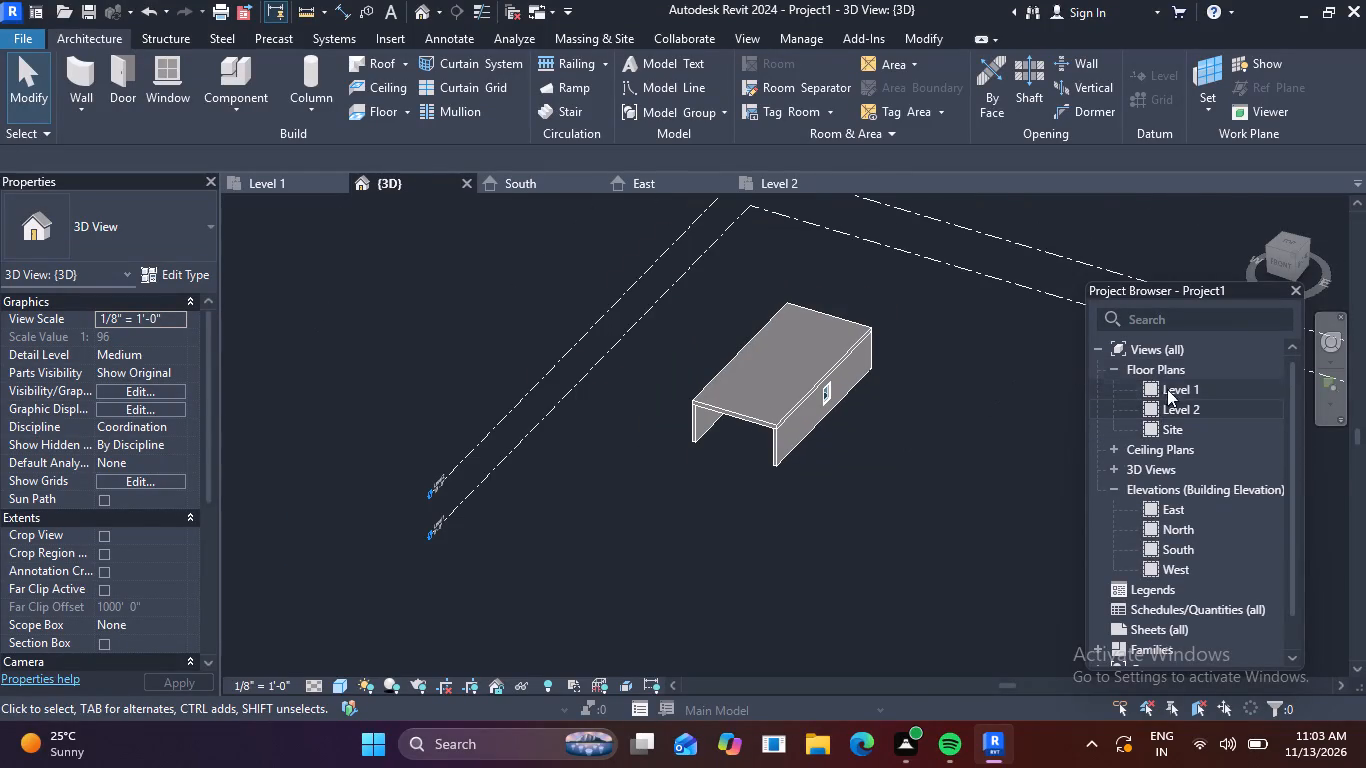
# In the North elevation, add a new level at 20'-0", 10'-0" above Level 2 and matching the existing levels' length.
pyautogui.doubleClick(1155, 524)
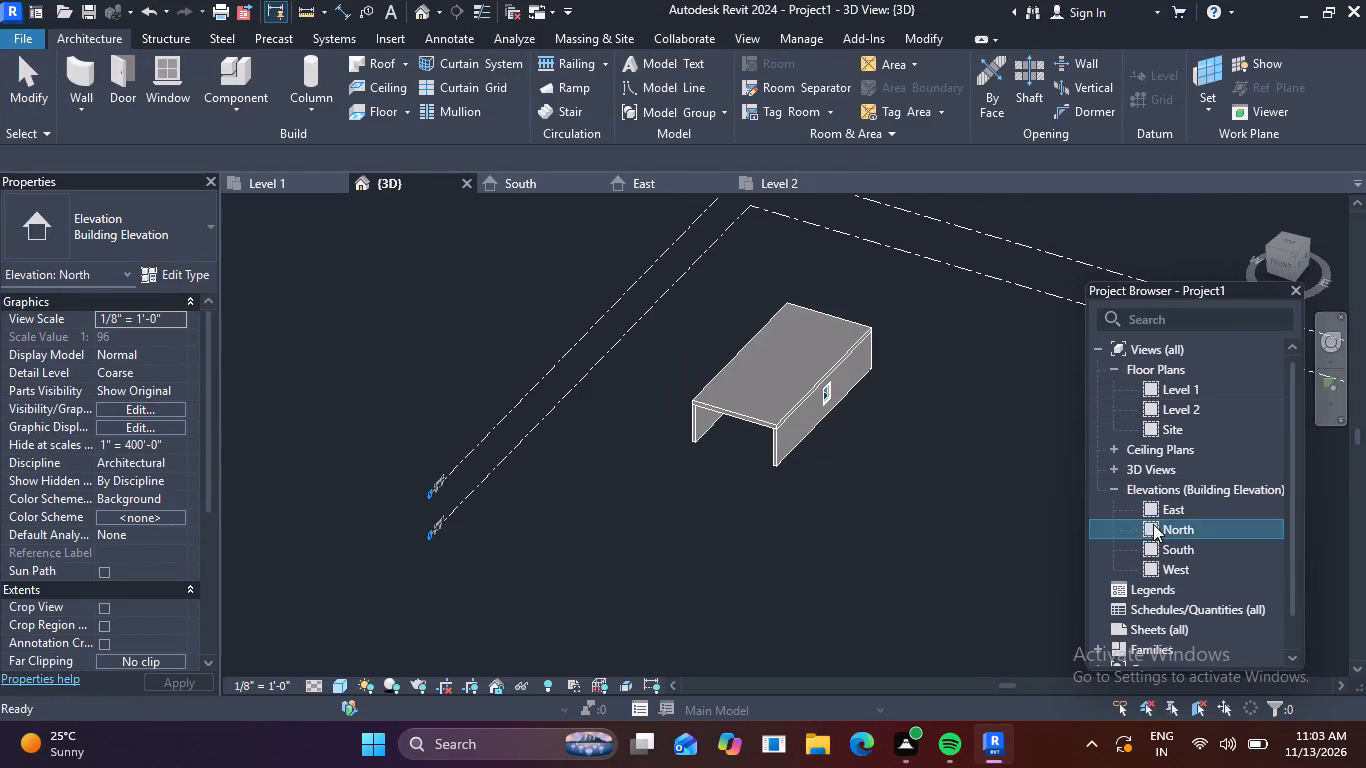
pyautogui.scroll(-8, 920, 437)
pyautogui.moveTo(963, 448); pyautogui.dragTo(775, 444, button='middle')
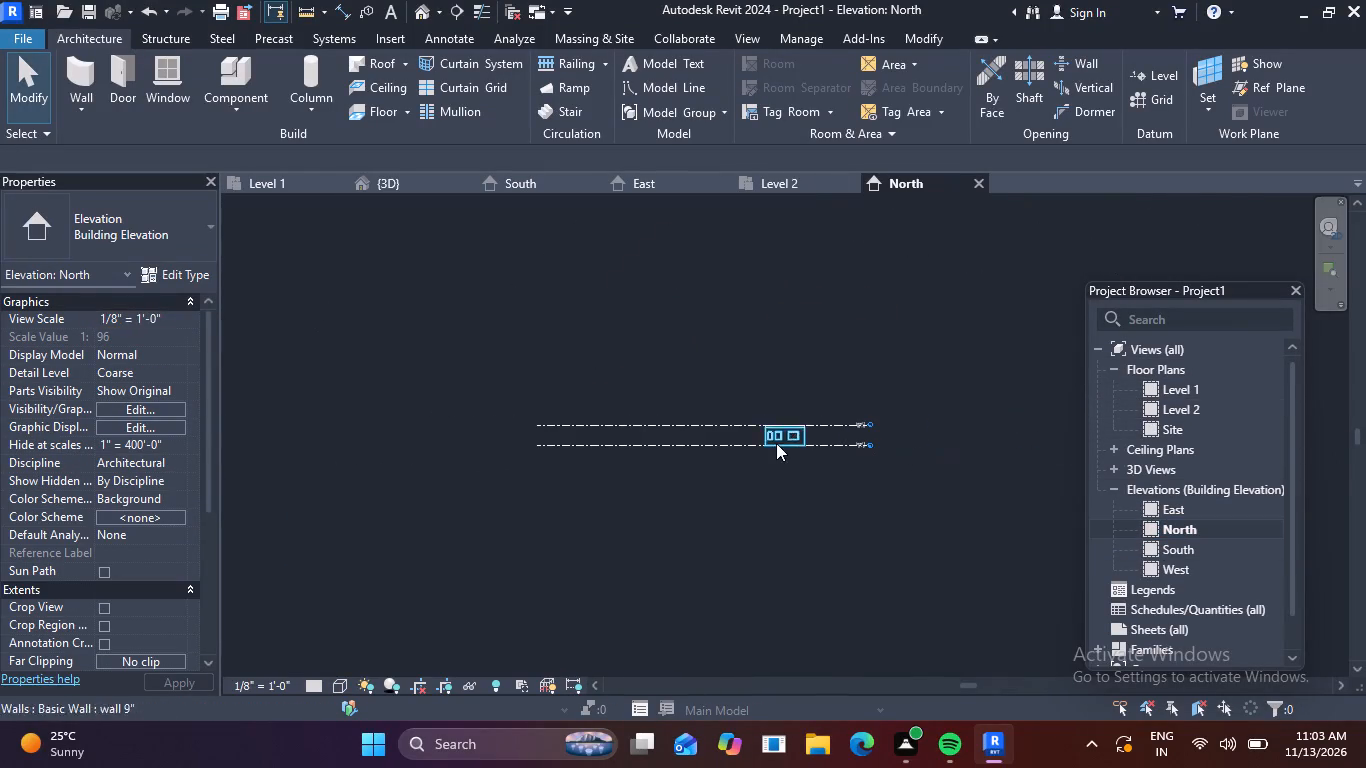
pyautogui.scroll(6, 853, 406)
pyautogui.moveTo(752, 420); pyautogui.dragTo(908, 417, button='middle')
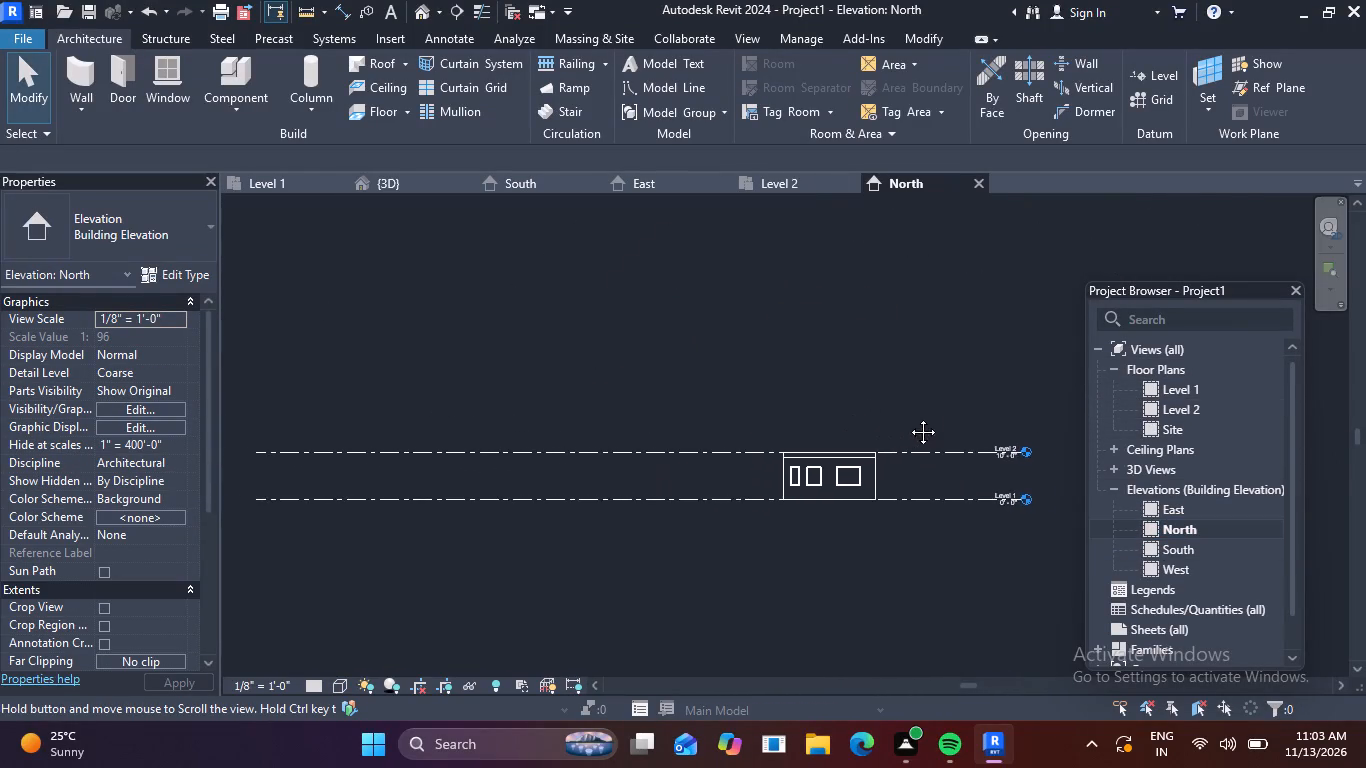
pyautogui.moveTo(908, 417); pyautogui.dragTo(923, 410, button='middle')
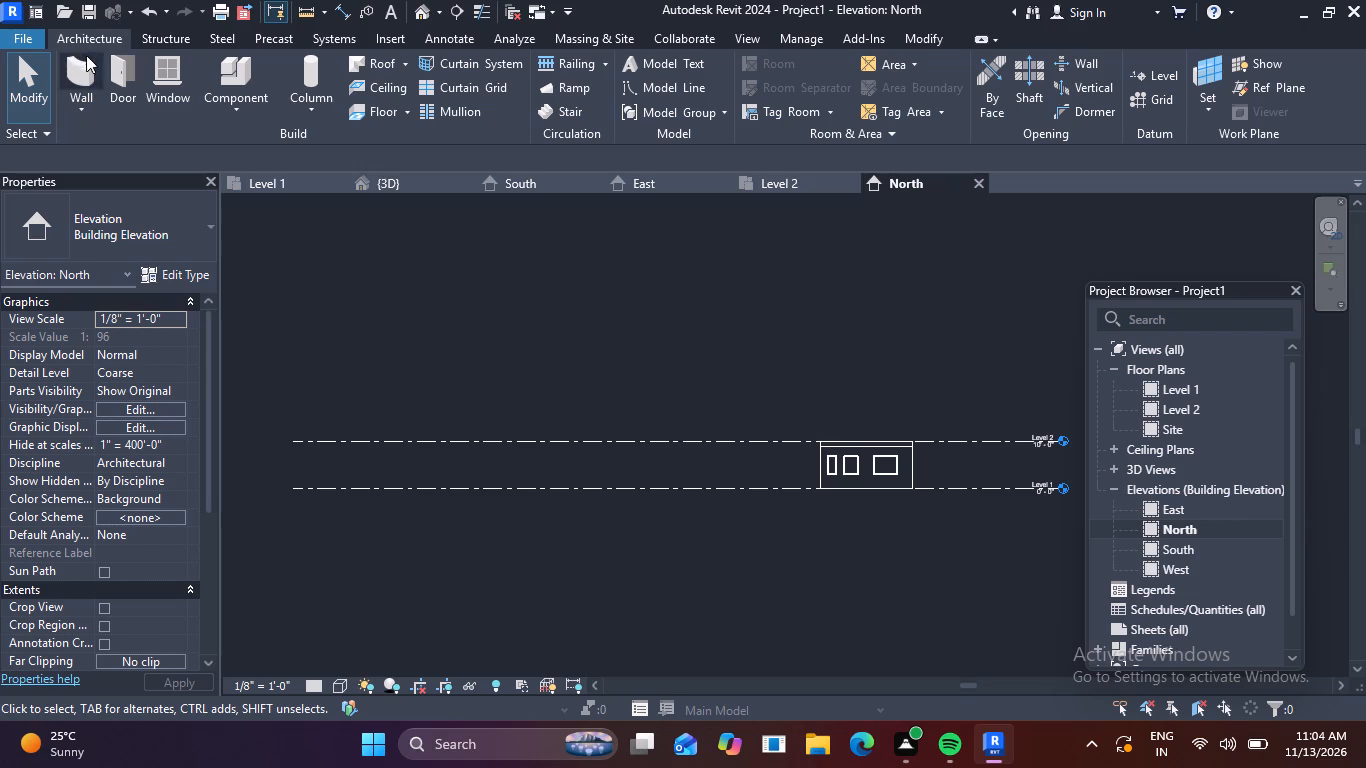
pyautogui.click(1153, 77)
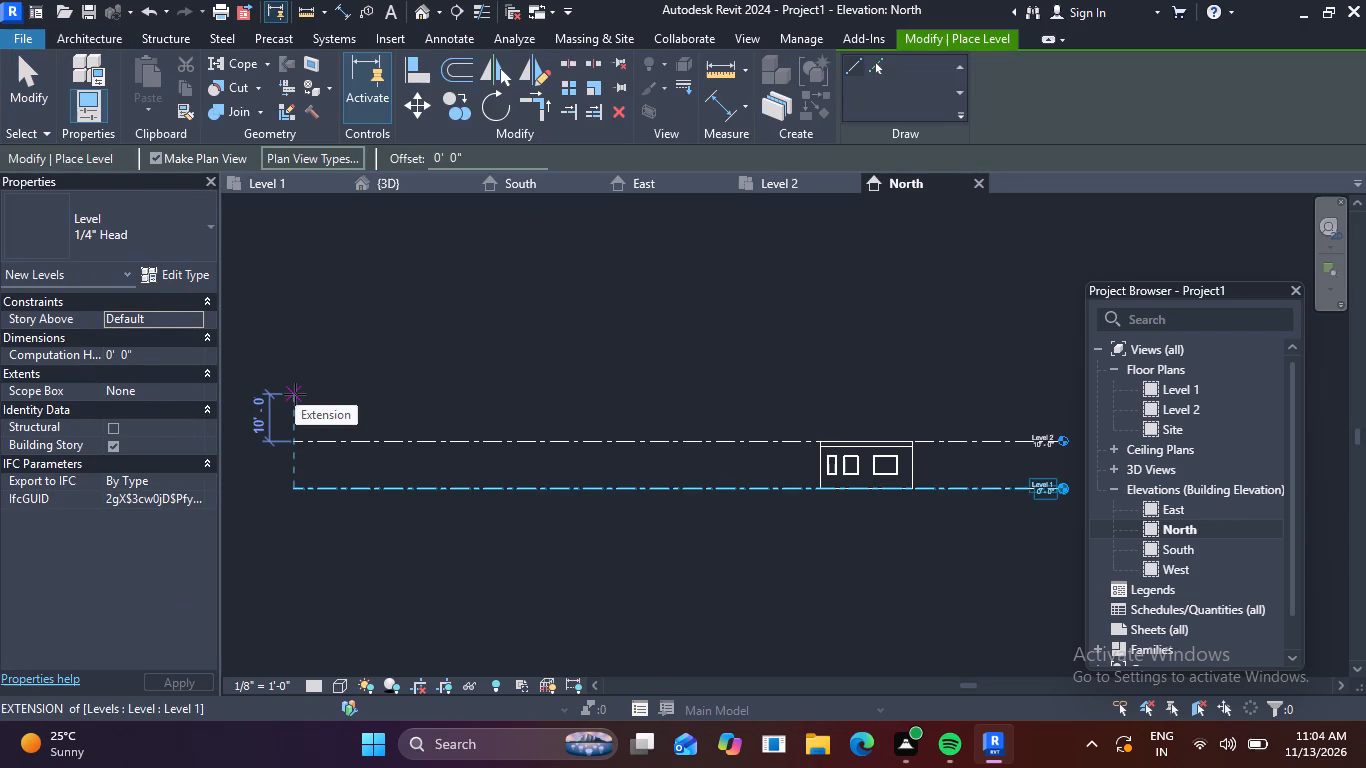
pyautogui.click(295, 394)
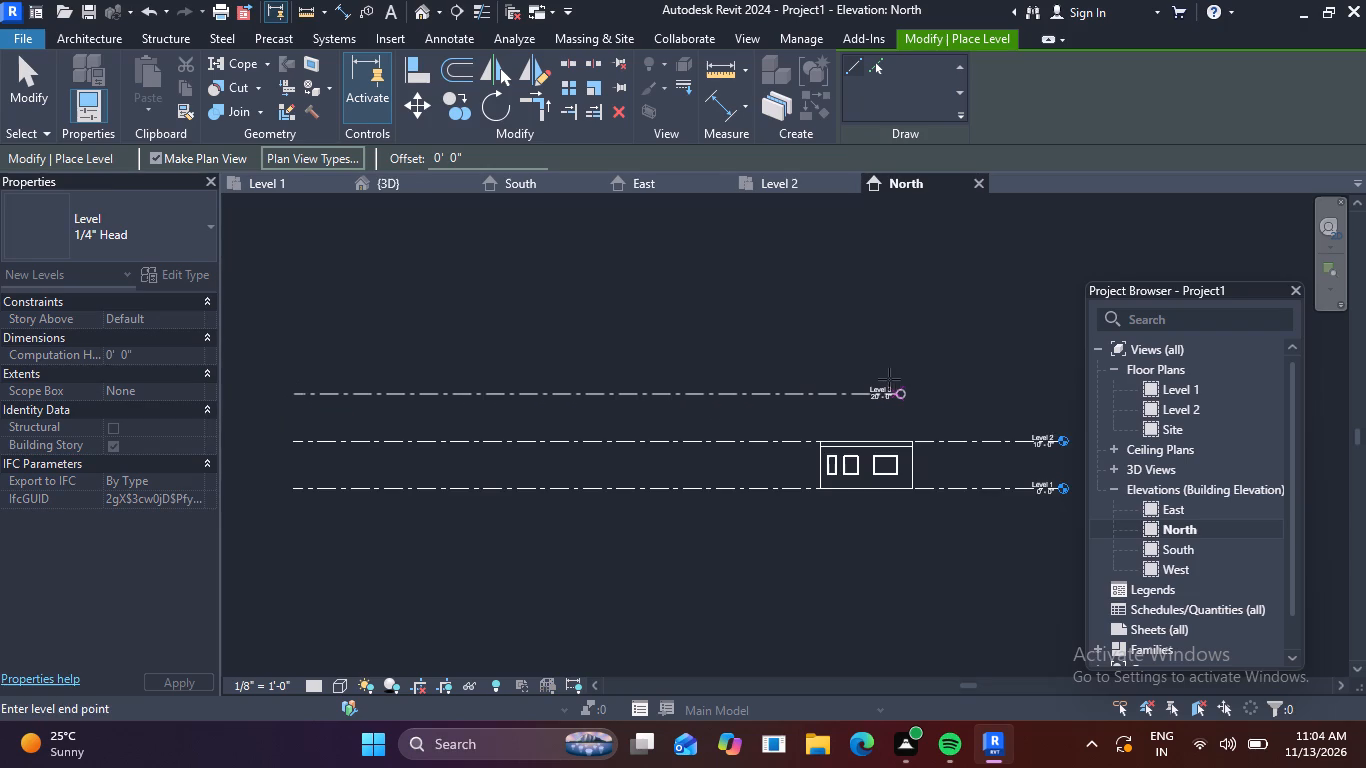
pyautogui.moveTo(885, 378); pyautogui.dragTo(527, 317, button='middle')
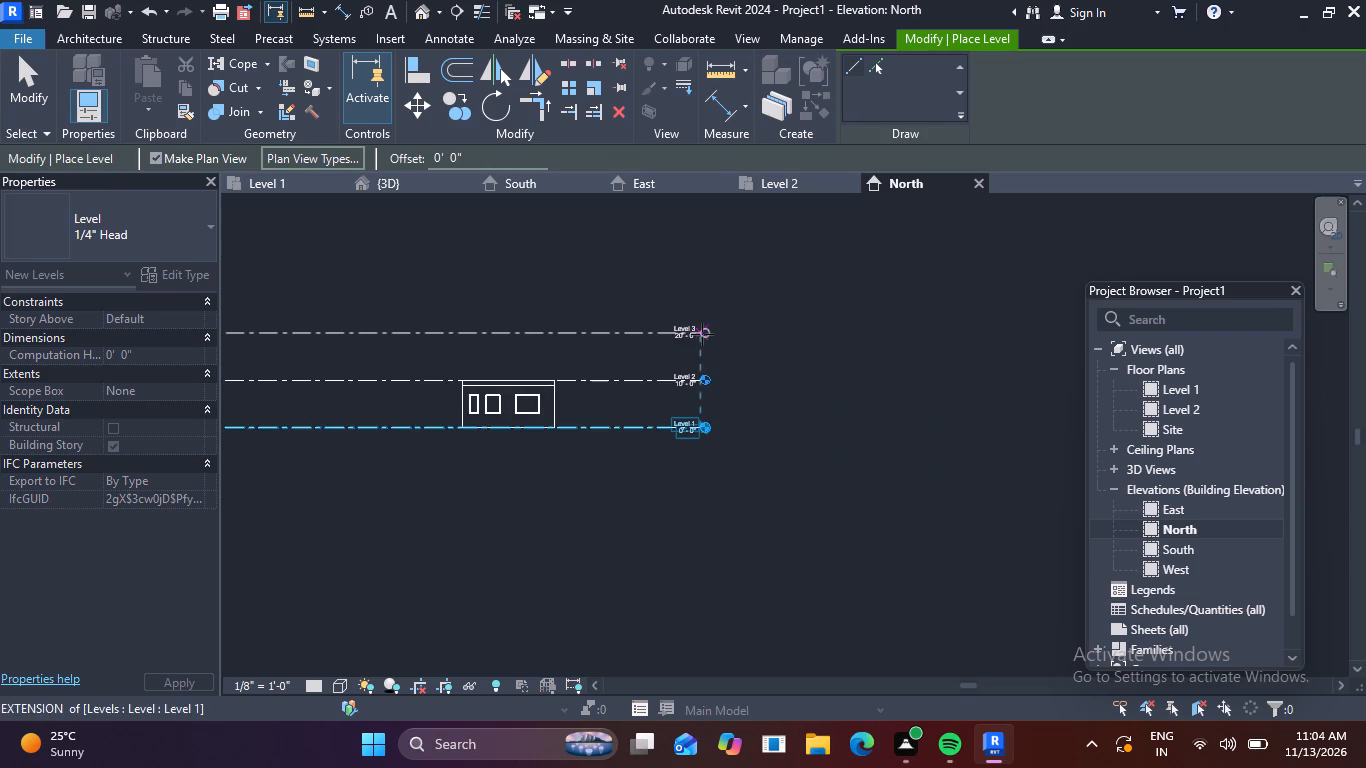
pyautogui.click(702, 334)
pyautogui.press('Escape')
pyautogui.press('Escape')
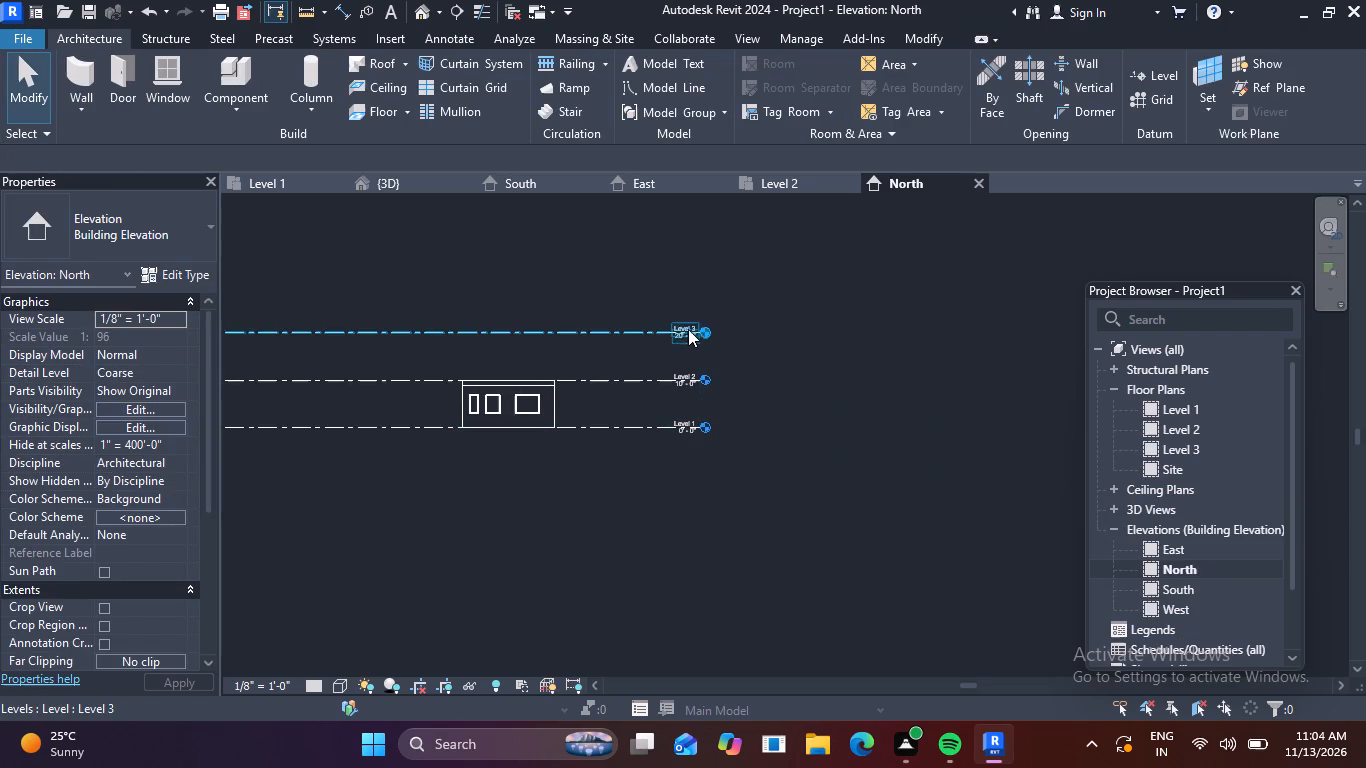
pyautogui.scroll(9, 688, 329)
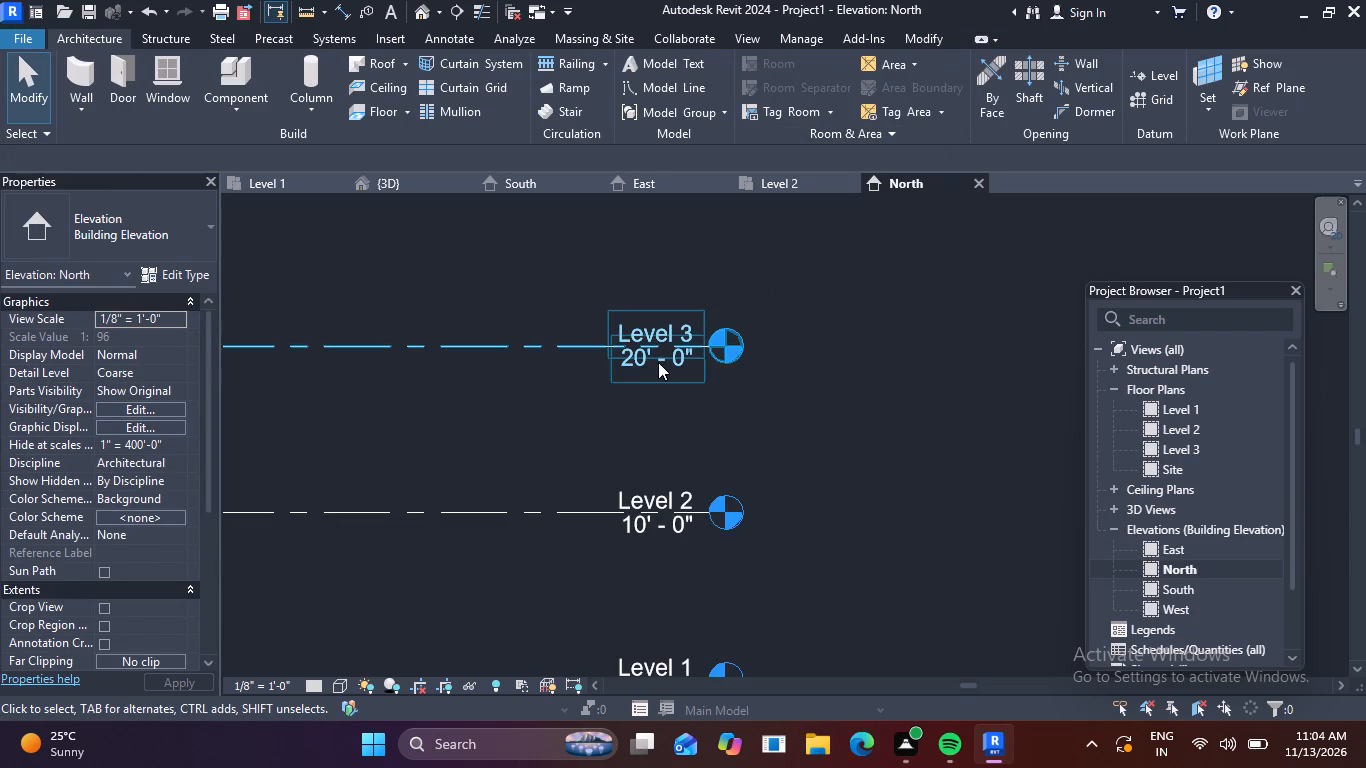
pyautogui.scroll(-3, 809, 316)
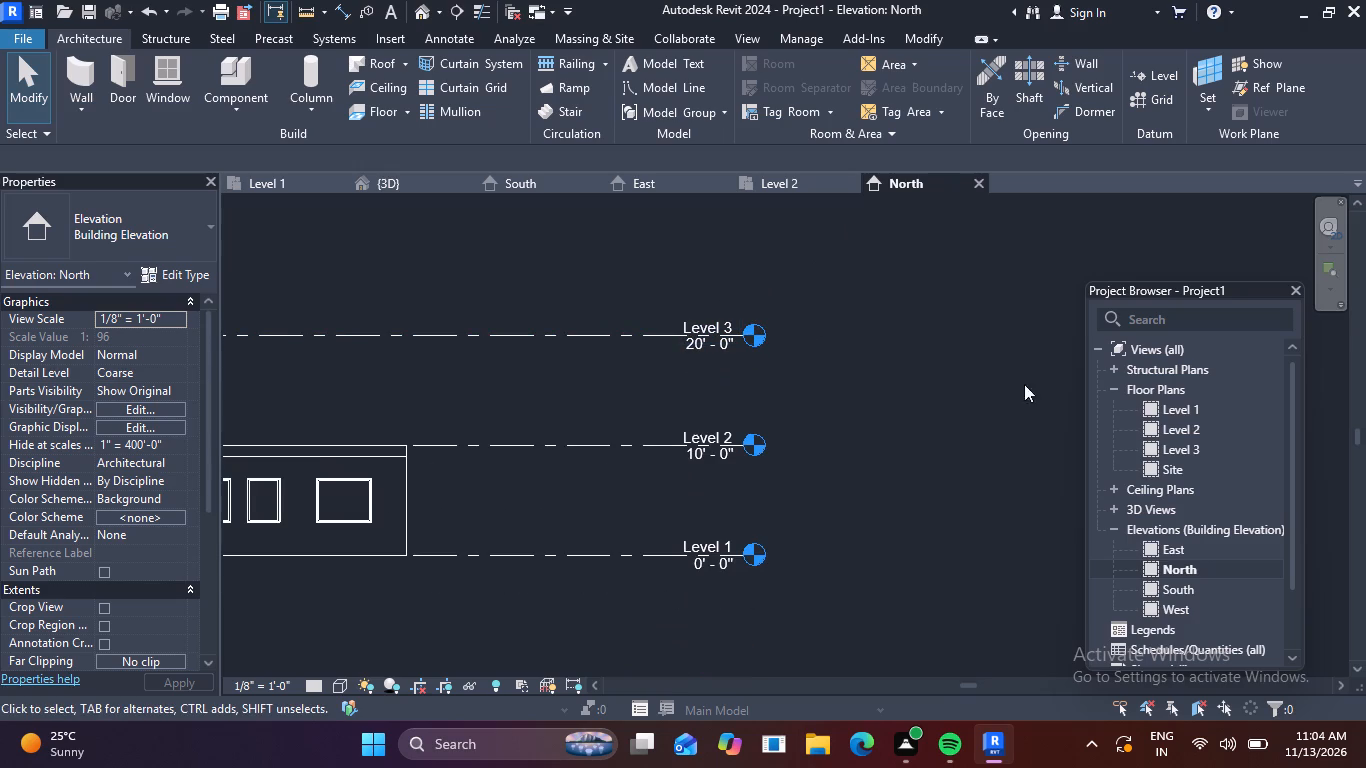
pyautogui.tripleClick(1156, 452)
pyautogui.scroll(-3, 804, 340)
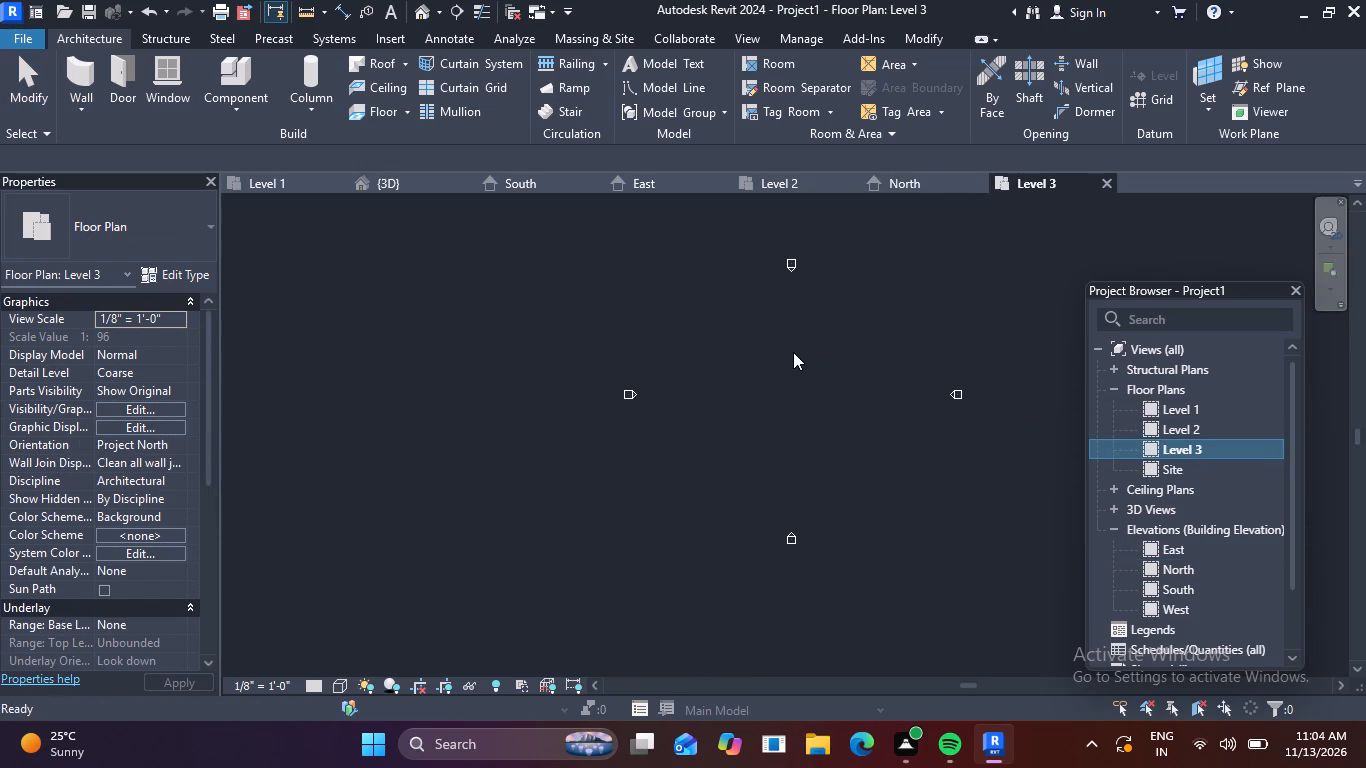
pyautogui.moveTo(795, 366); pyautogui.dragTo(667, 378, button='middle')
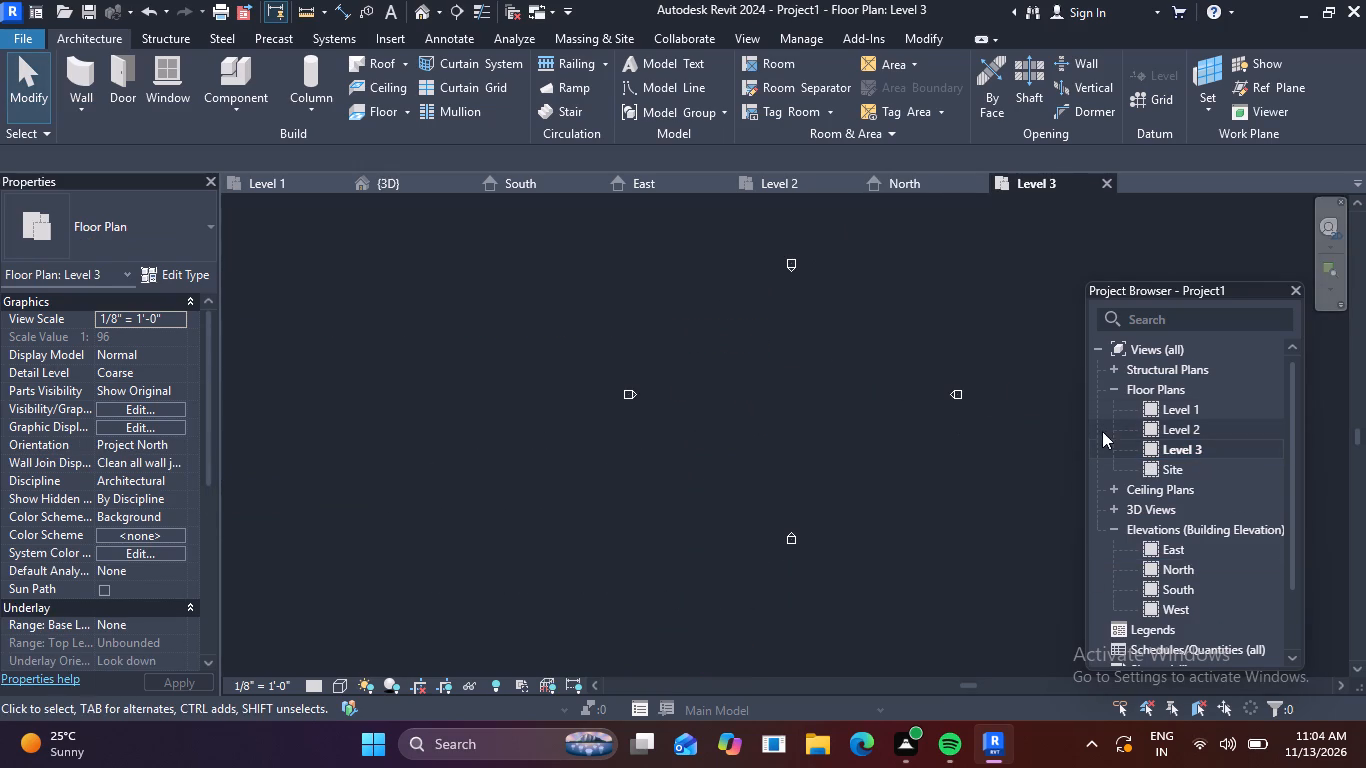
# On the Level 2 plan, draw a wall 9" inside the slab's north edge from the northwest corner, about 10'-9" long, up to Level 3.
pyautogui.doubleClick(1153, 429)
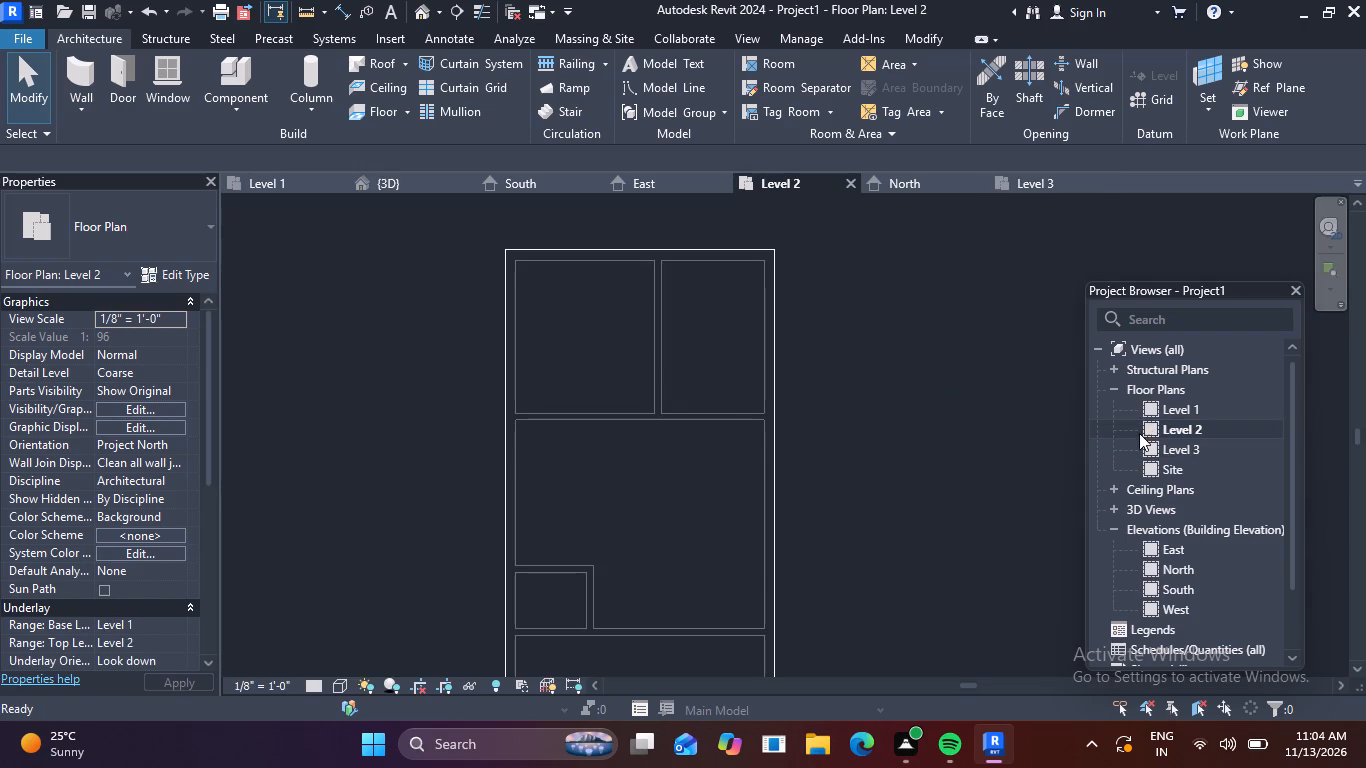
pyautogui.scroll(-2, 628, 352)
pyautogui.moveTo(604, 331); pyautogui.dragTo(605, 316, button='middle')
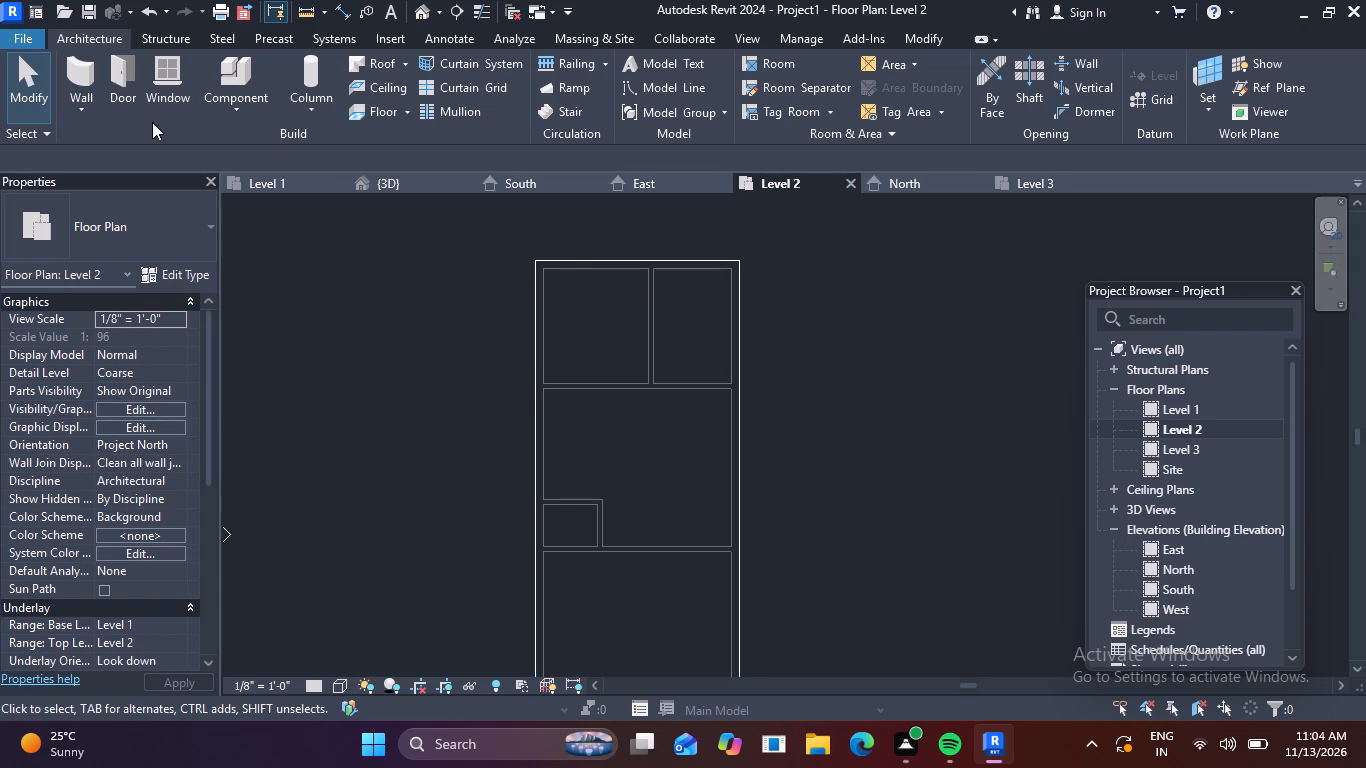
pyautogui.click(85, 79)
pyautogui.click(532, 257)
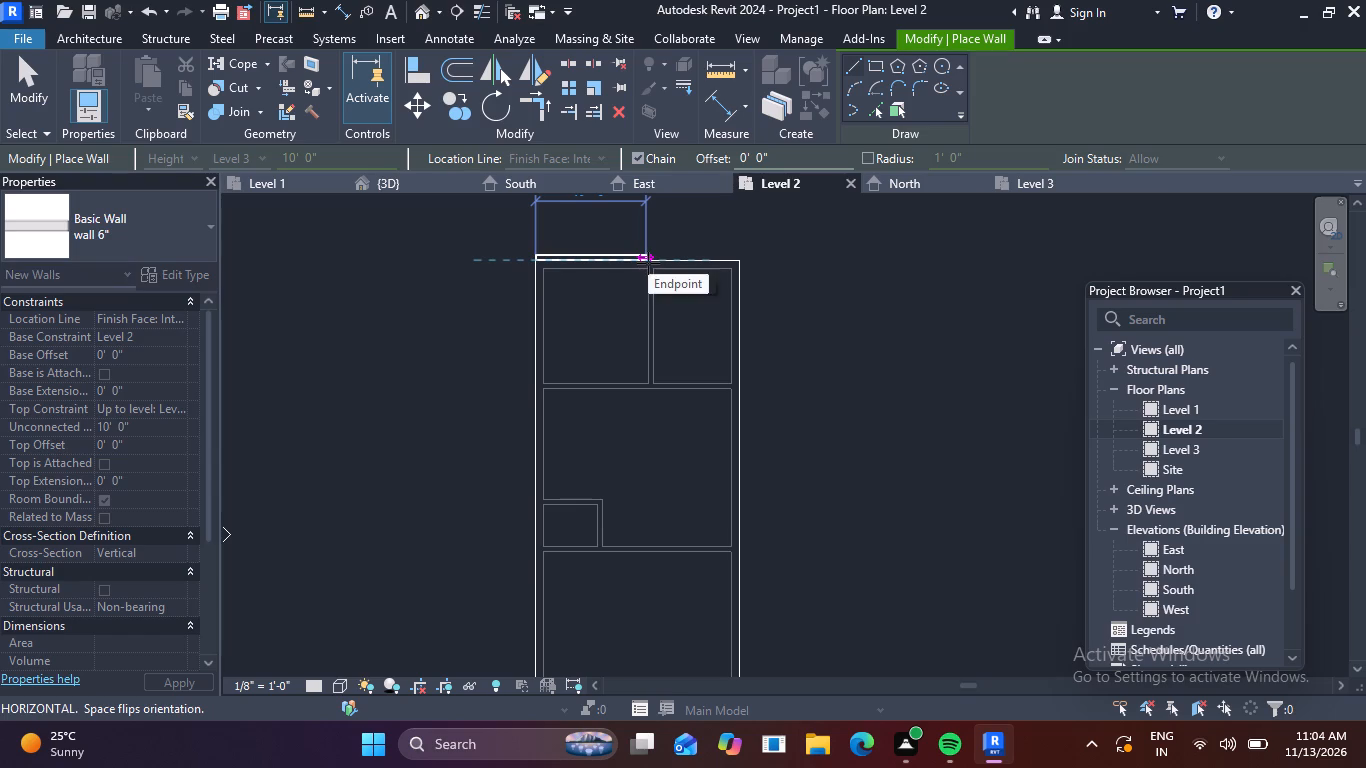
pyautogui.press('Escape')
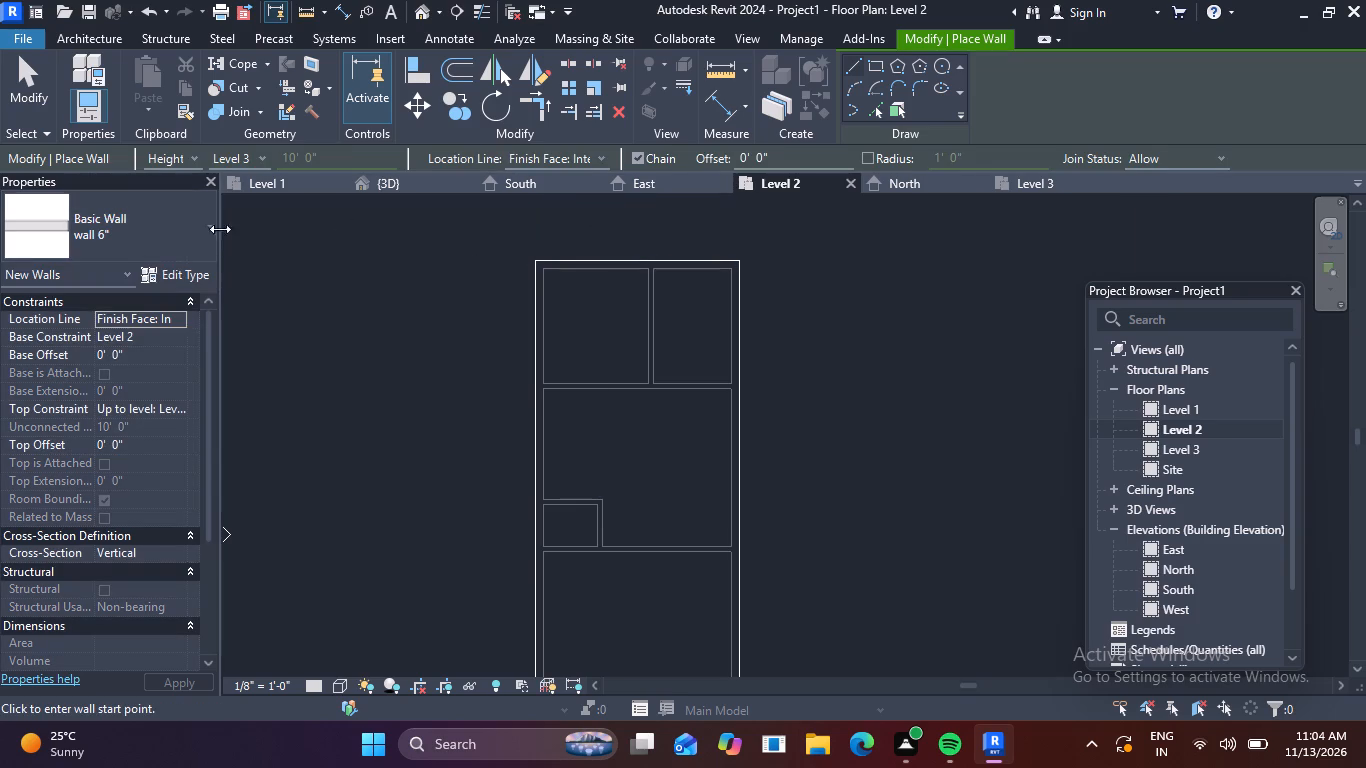
pyautogui.click(204, 221)
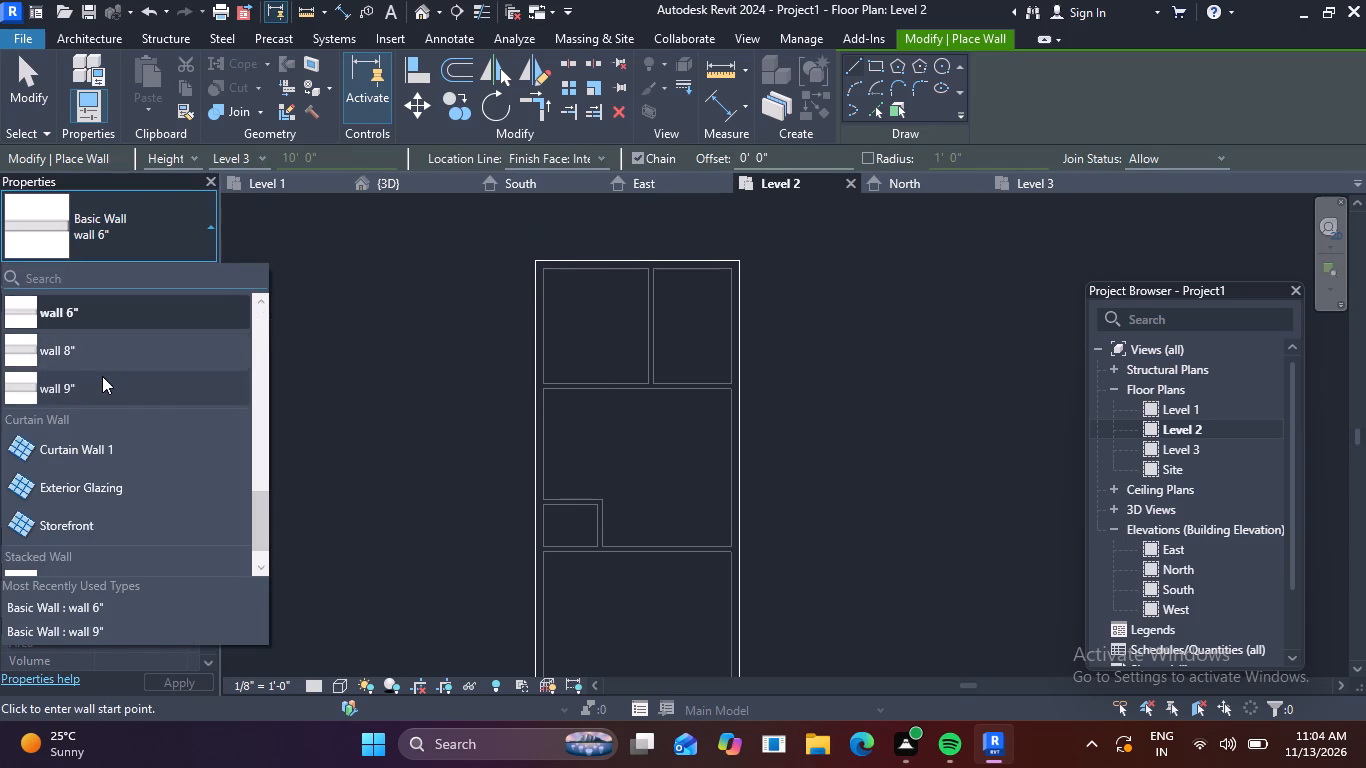
pyautogui.click(104, 378)
pyautogui.click(537, 262)
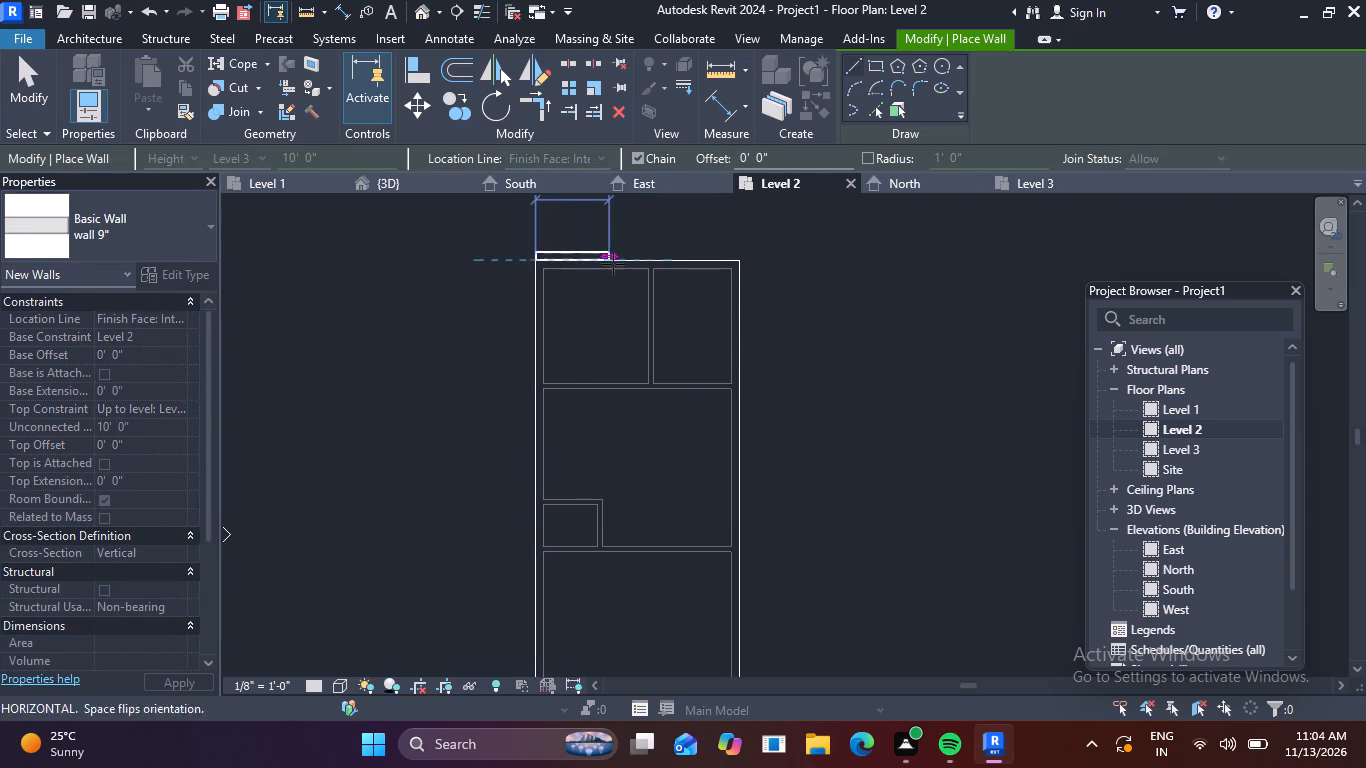
pyautogui.press('space')
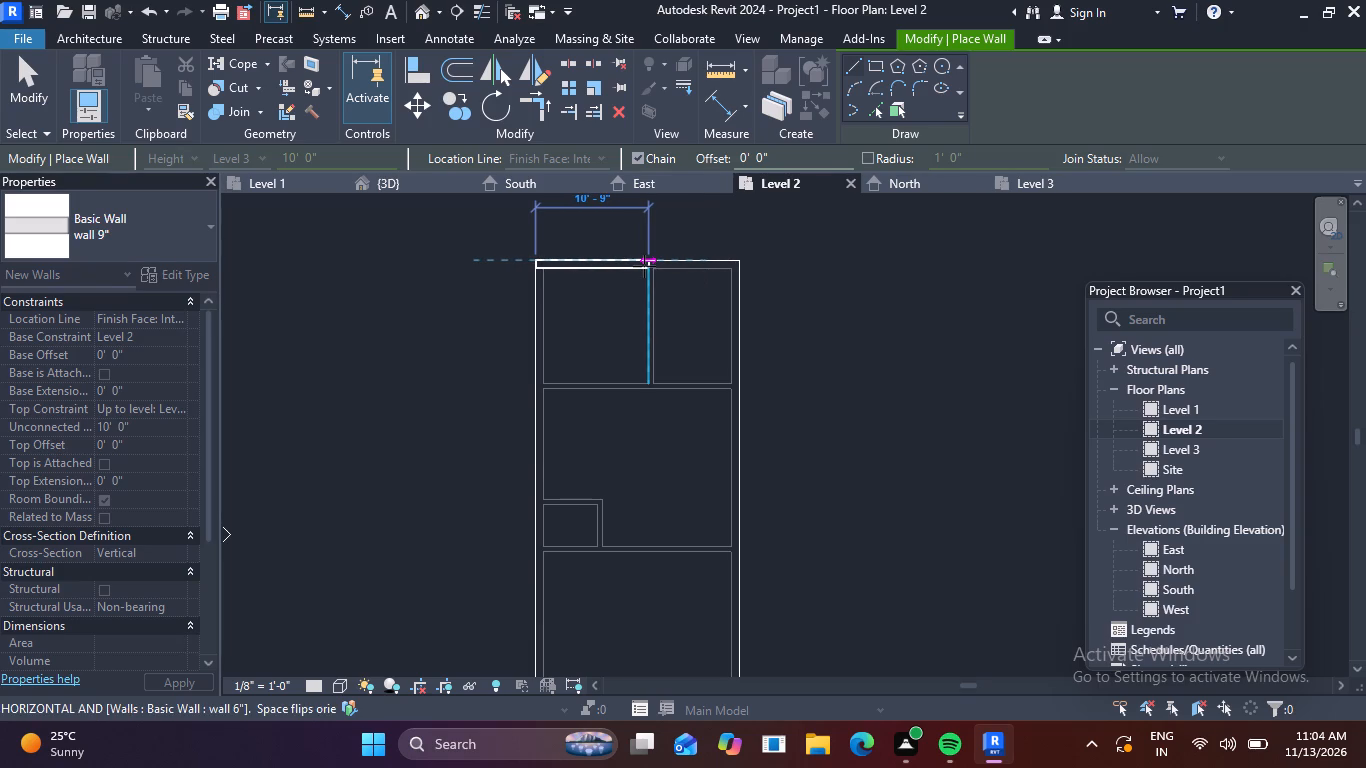
pyautogui.click(644, 266)
pyautogui.press('Escape')
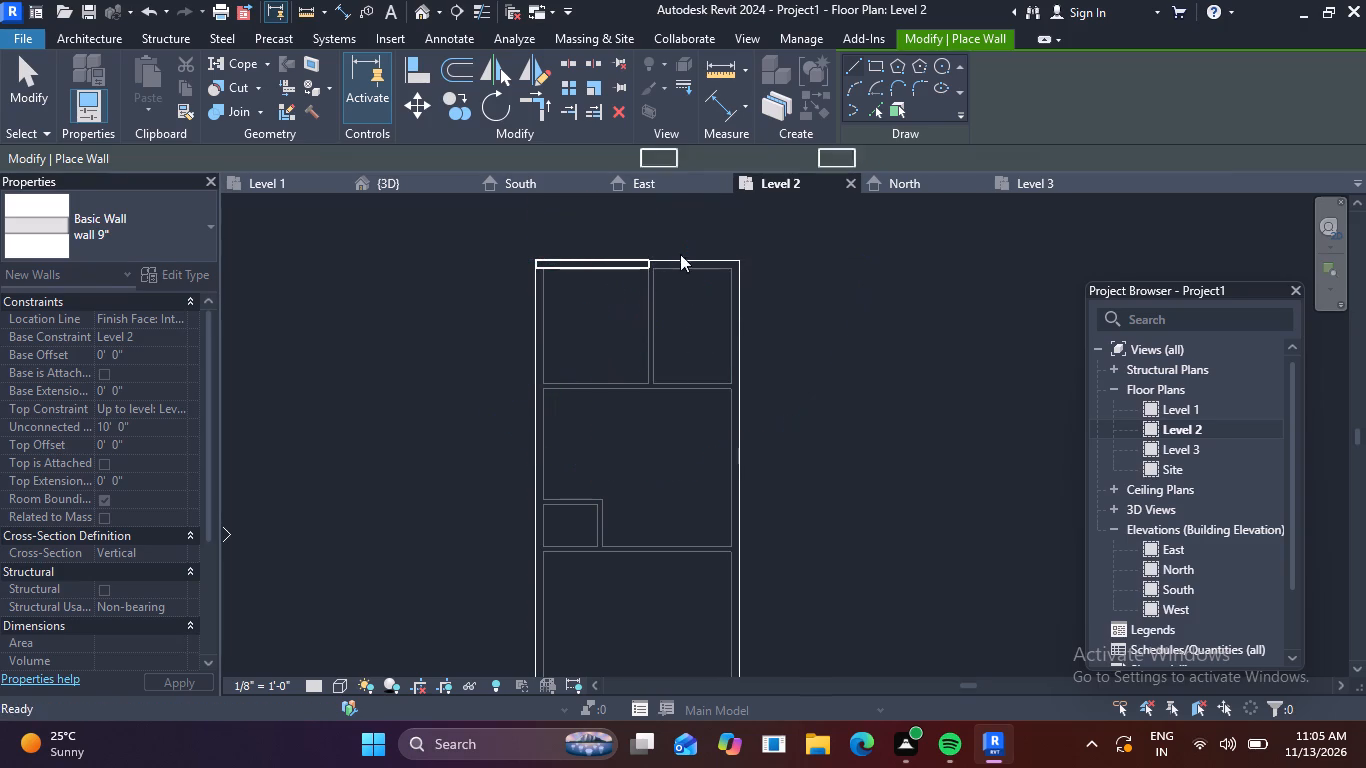
# Draw a wall 6" south from the east end of the new north wall, over the partition below to the room's far side.
pyautogui.click(208, 230)
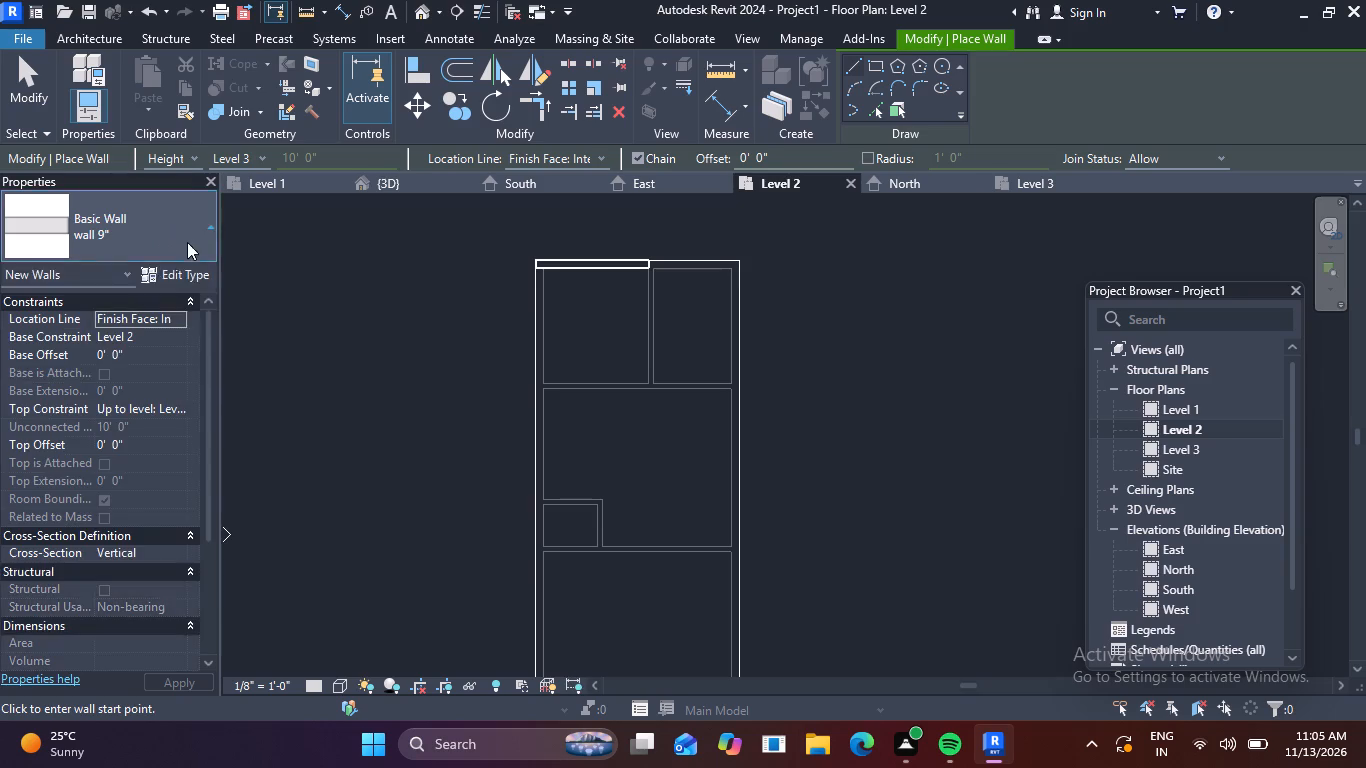
pyautogui.scroll(1, 117, 306)
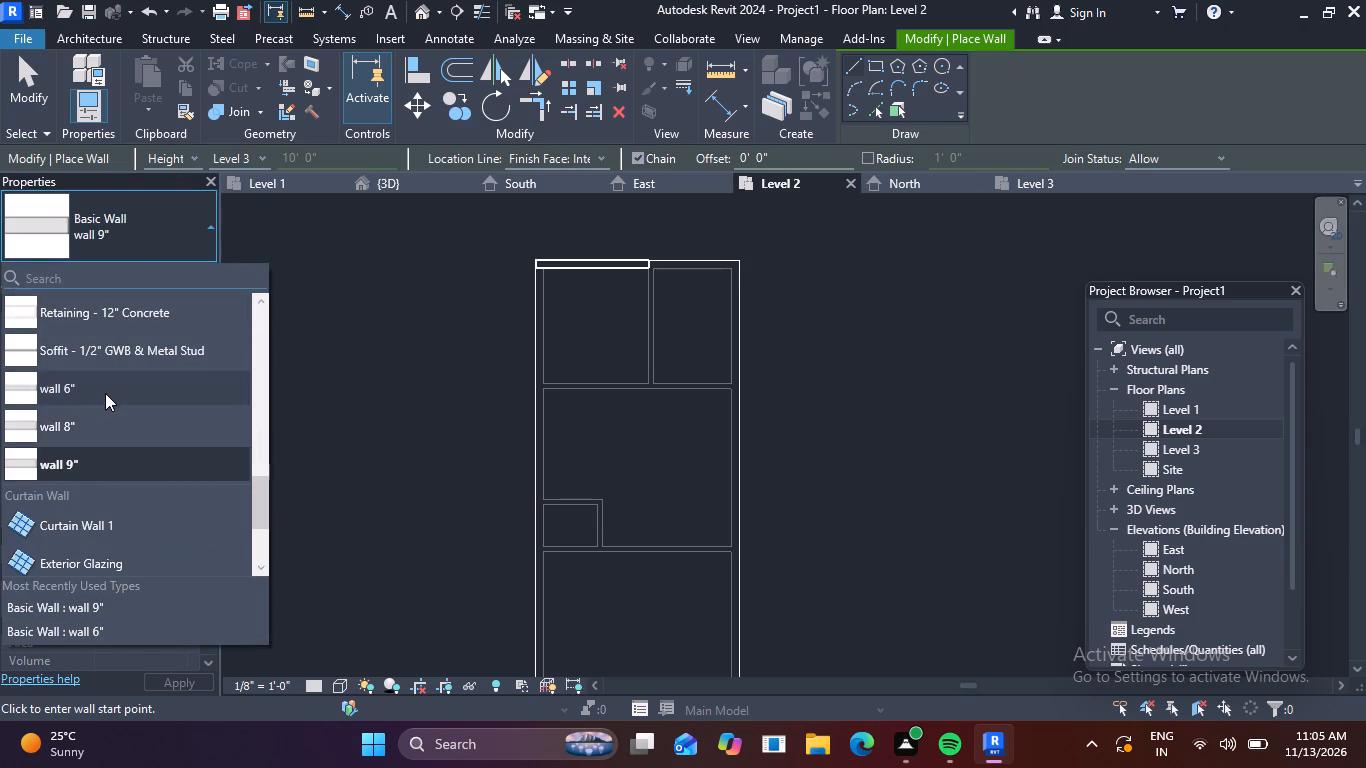
pyautogui.click(105, 391)
pyautogui.scroll(4, 679, 259)
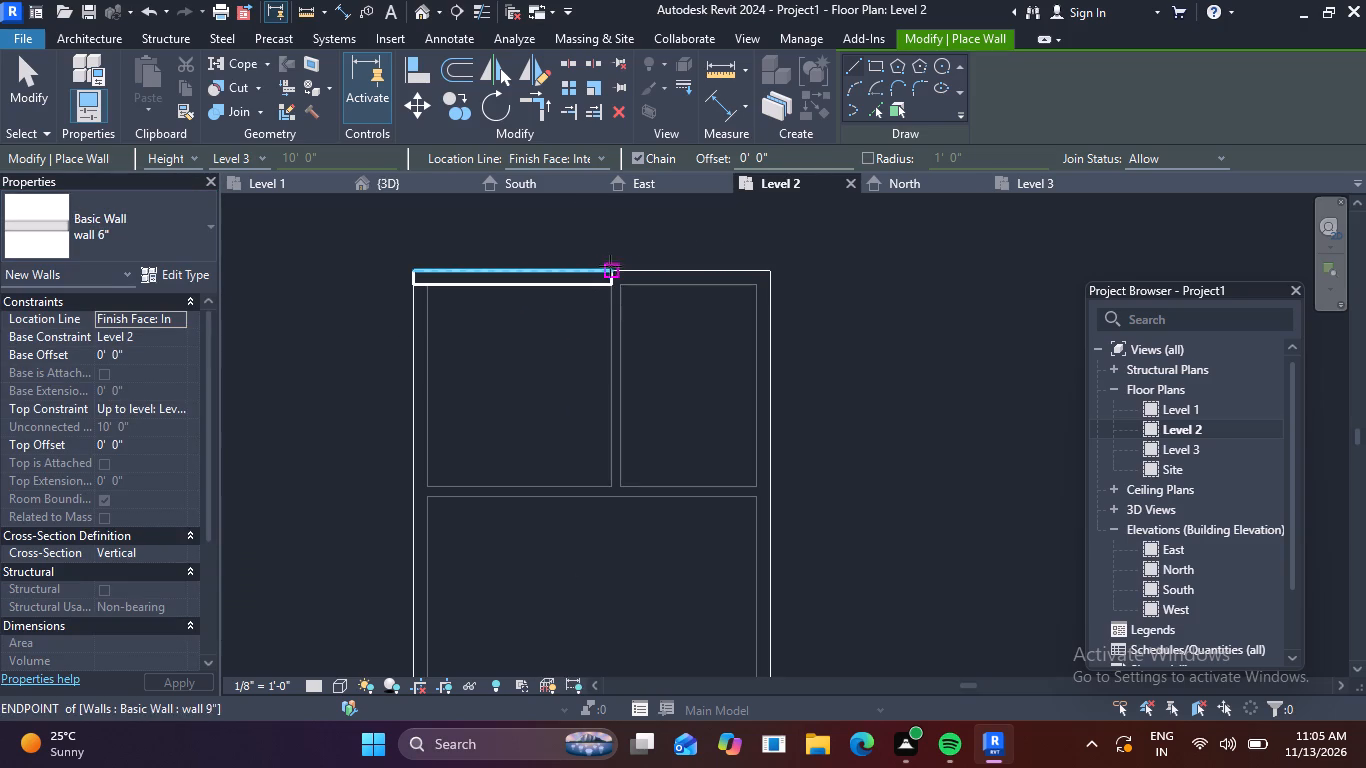
pyautogui.click(611, 269)
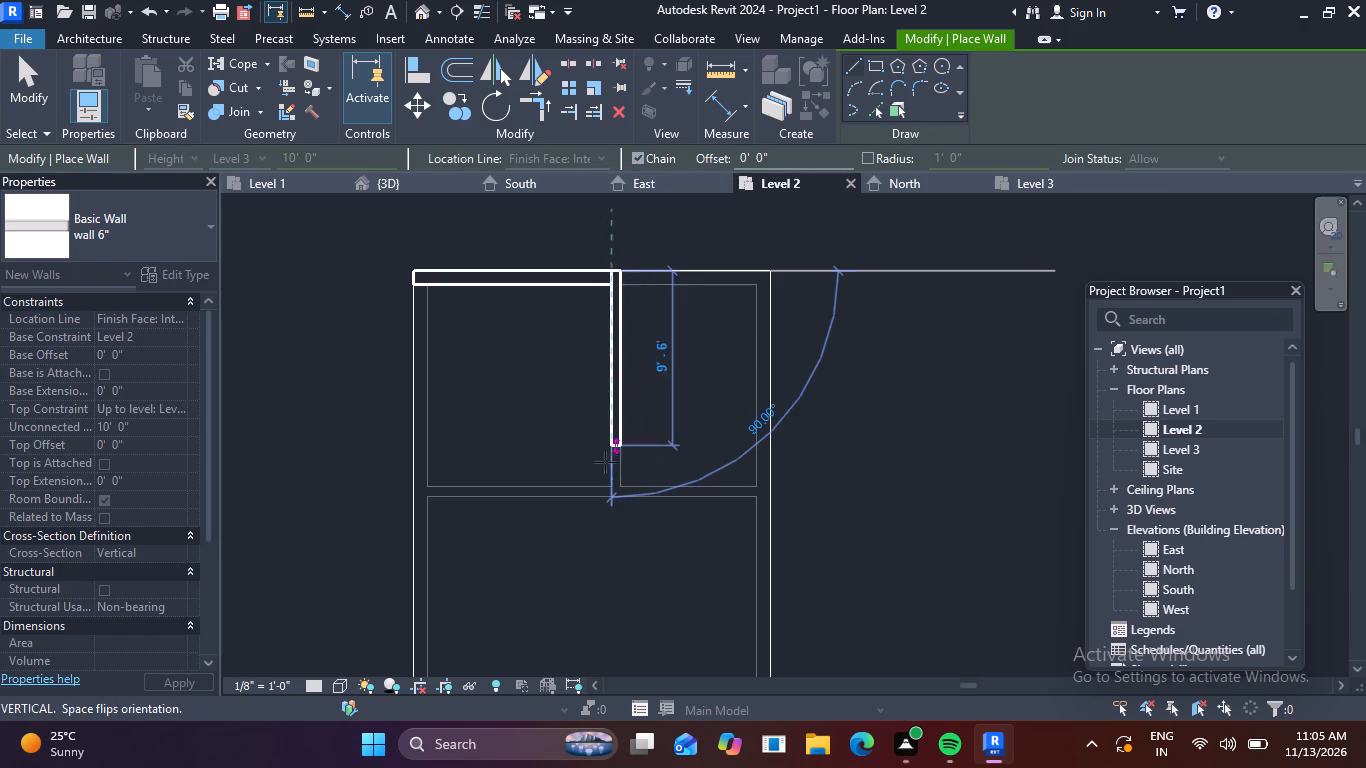
pyautogui.click(615, 499)
pyautogui.press('Escape')
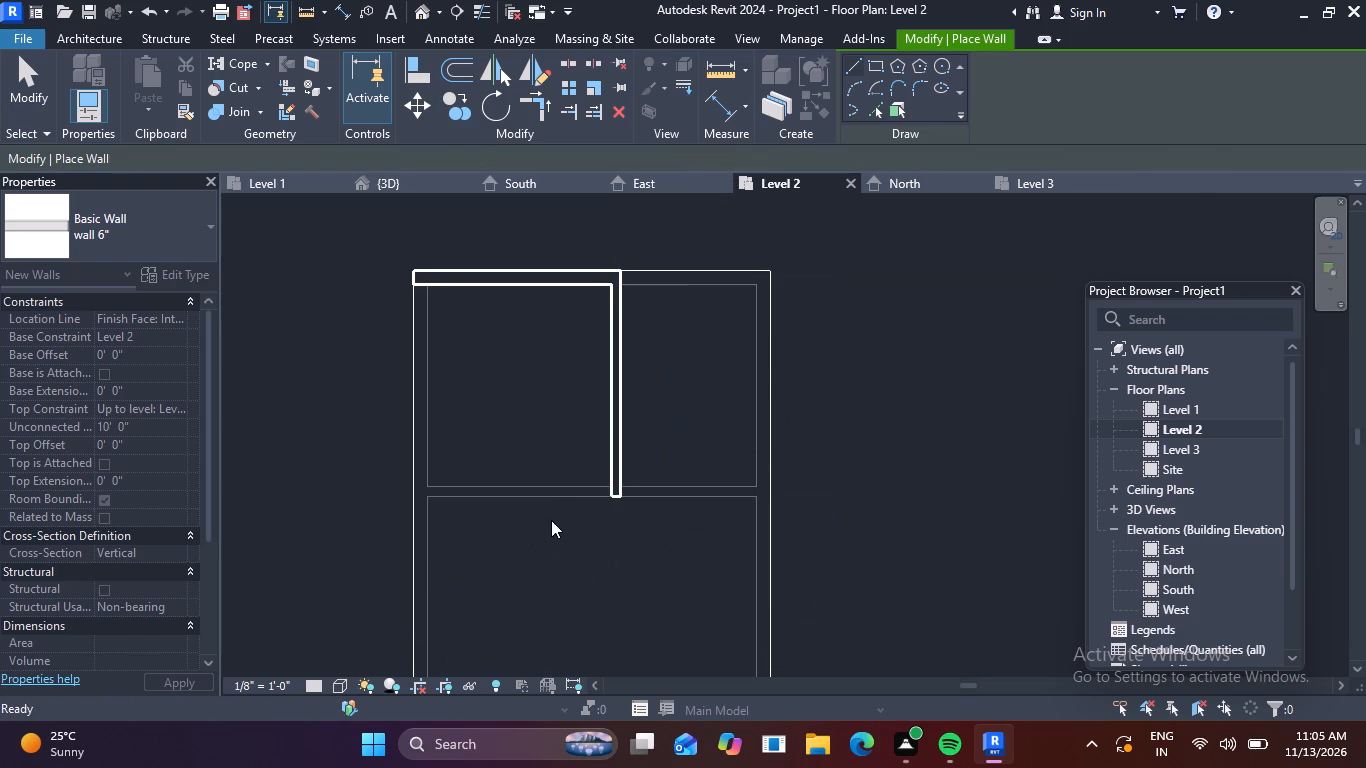
# Draw a wall 9" matching the north wall's type, 11' long southward along the slab's west edge from that wall's inner face.
pyautogui.scroll(-2, 561, 475)
pyautogui.moveTo(550, 465); pyautogui.dragTo(576, 392, button='middle')
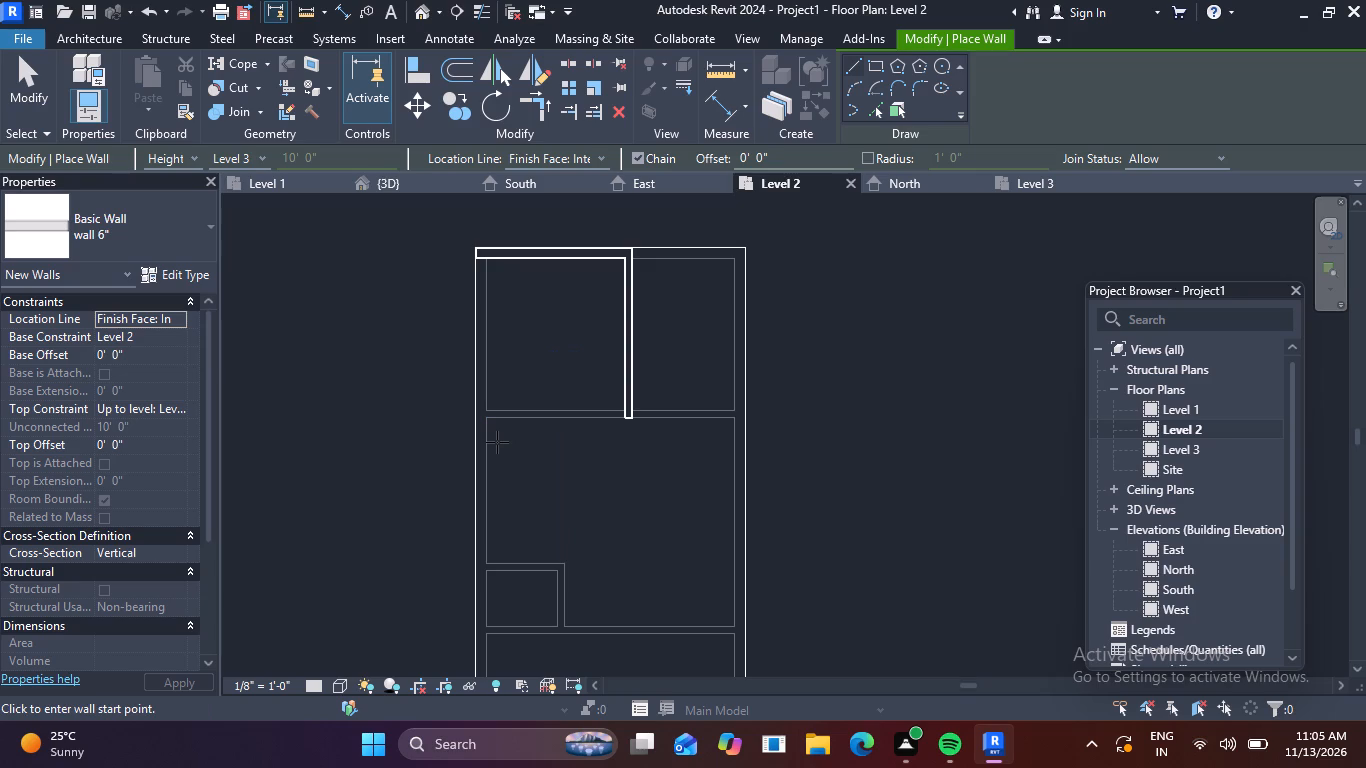
pyautogui.scroll(1, 633, 390)
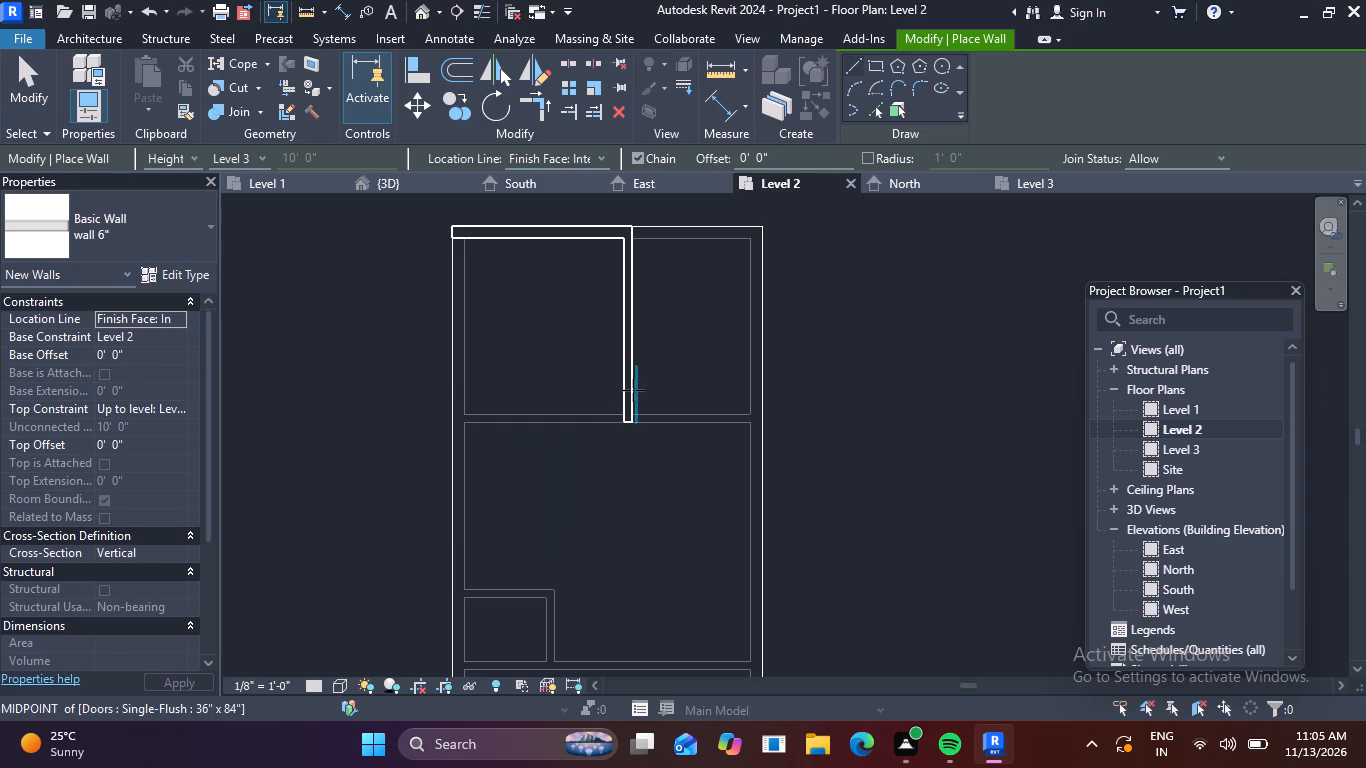
pyautogui.scroll(-1, 648, 386)
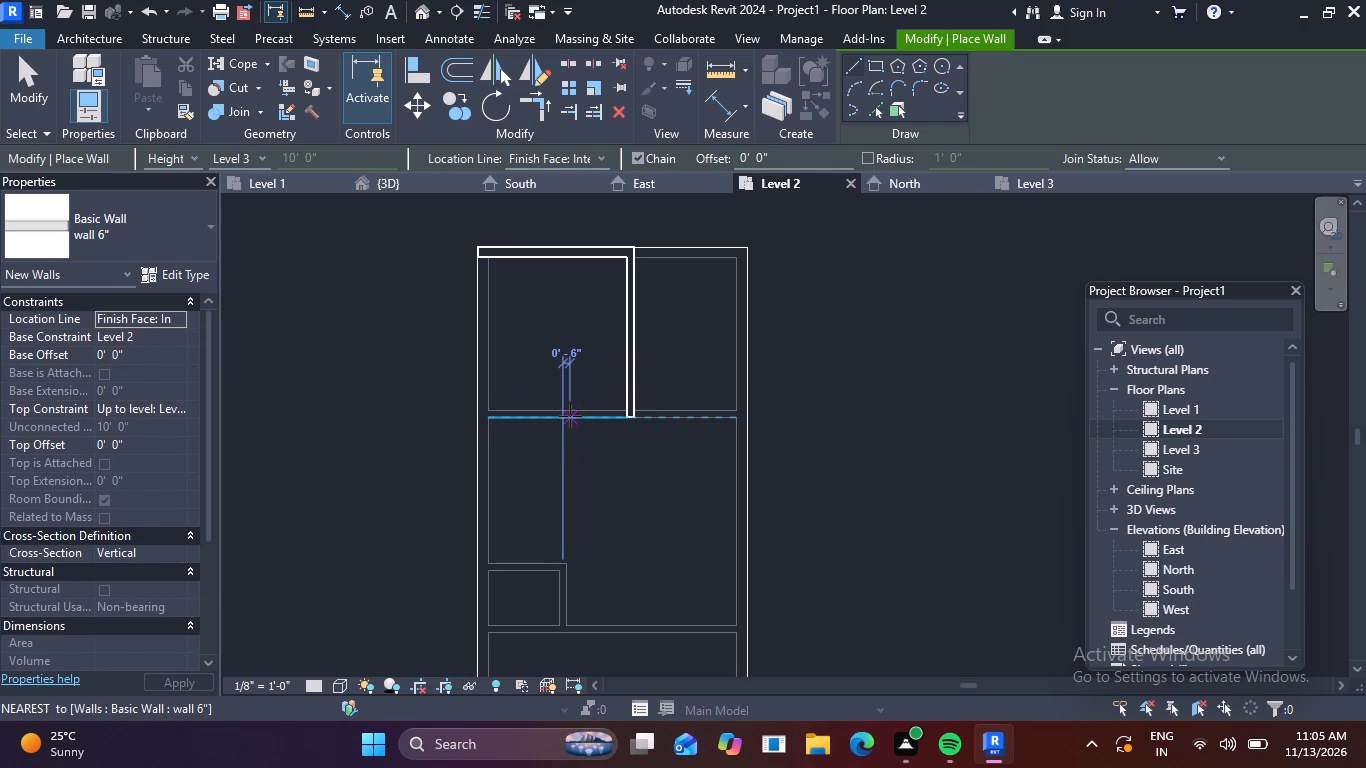
pyautogui.press('Escape')
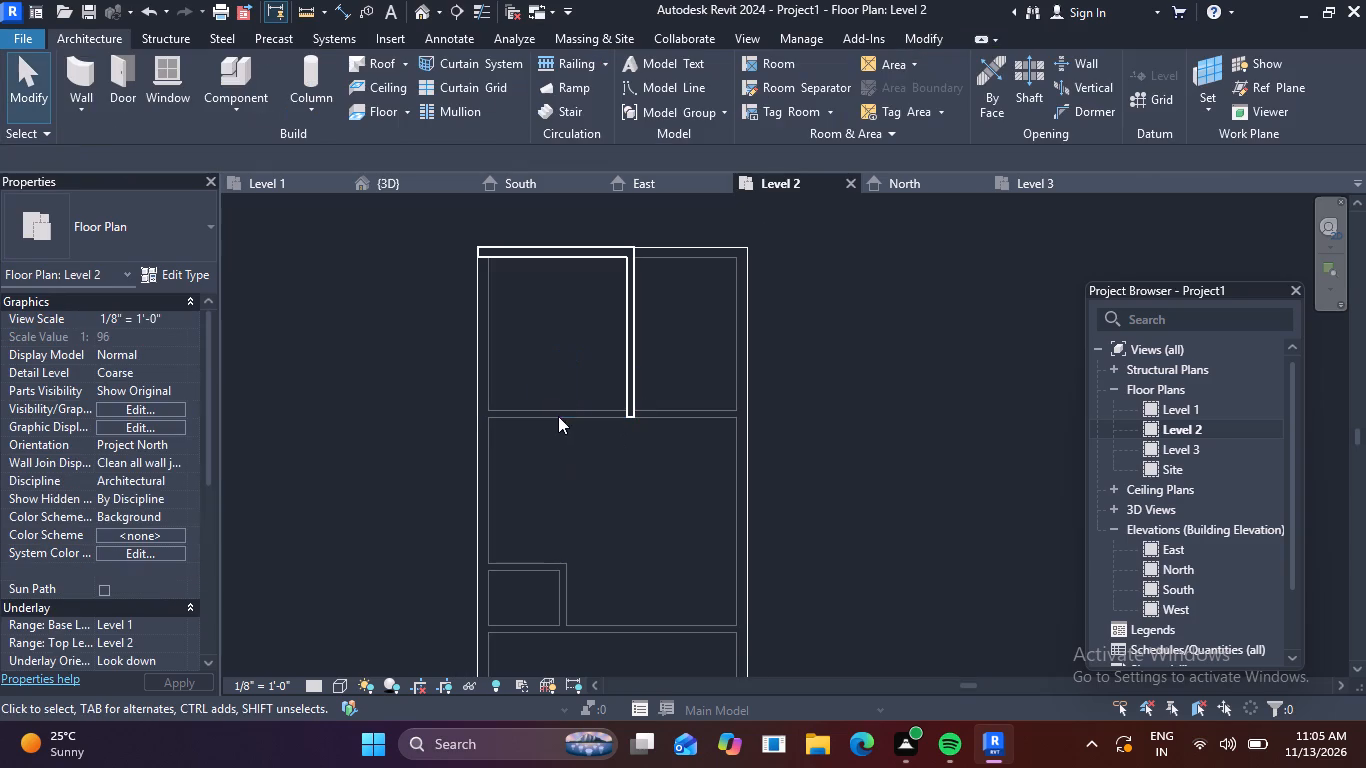
pyautogui.click(538, 250)
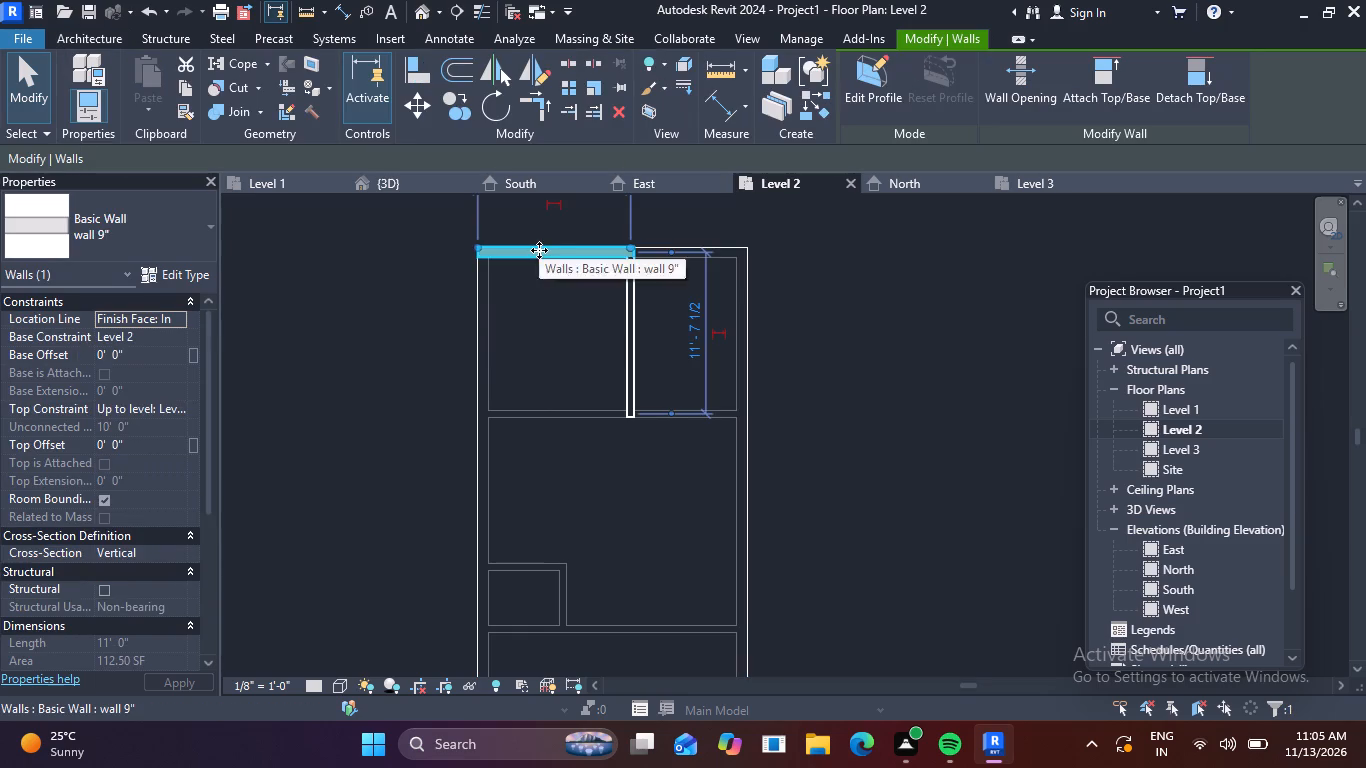
pyautogui.write('cs')
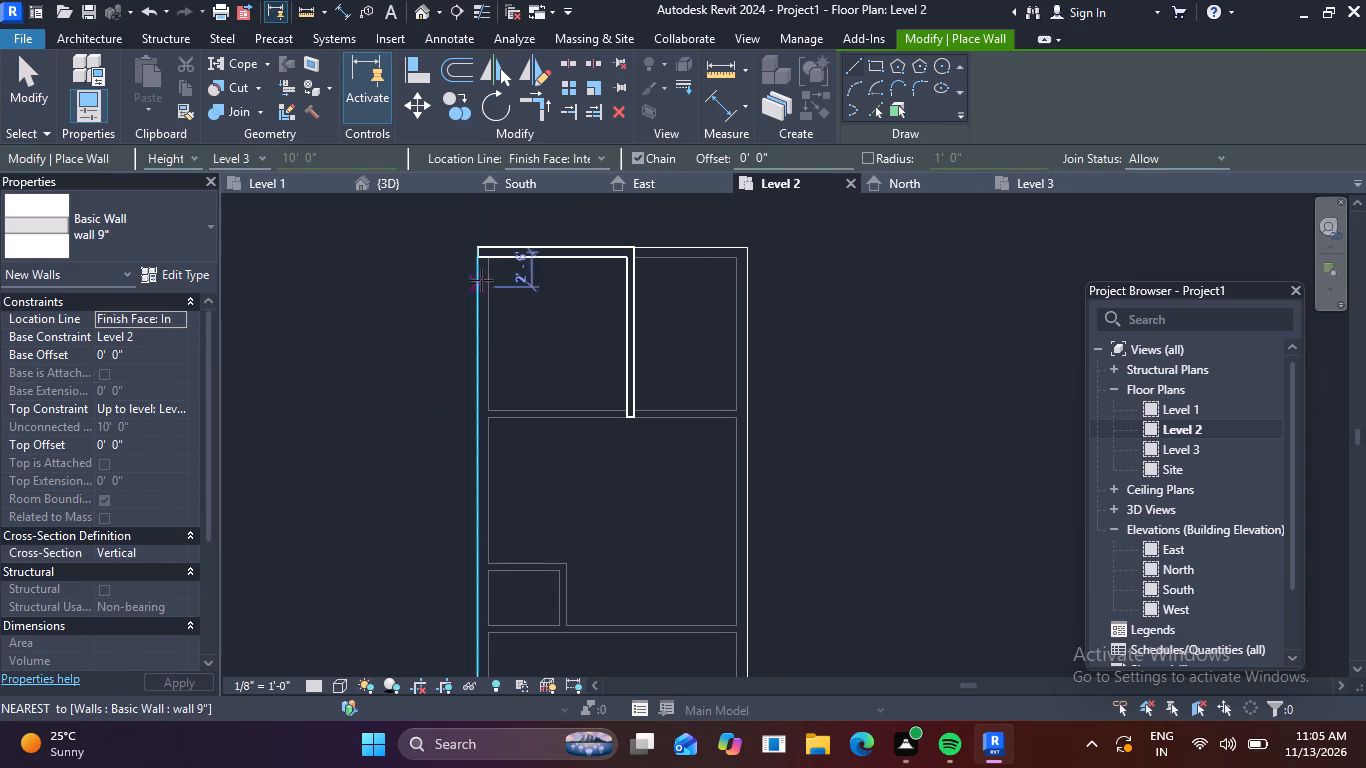
pyautogui.click(476, 260)
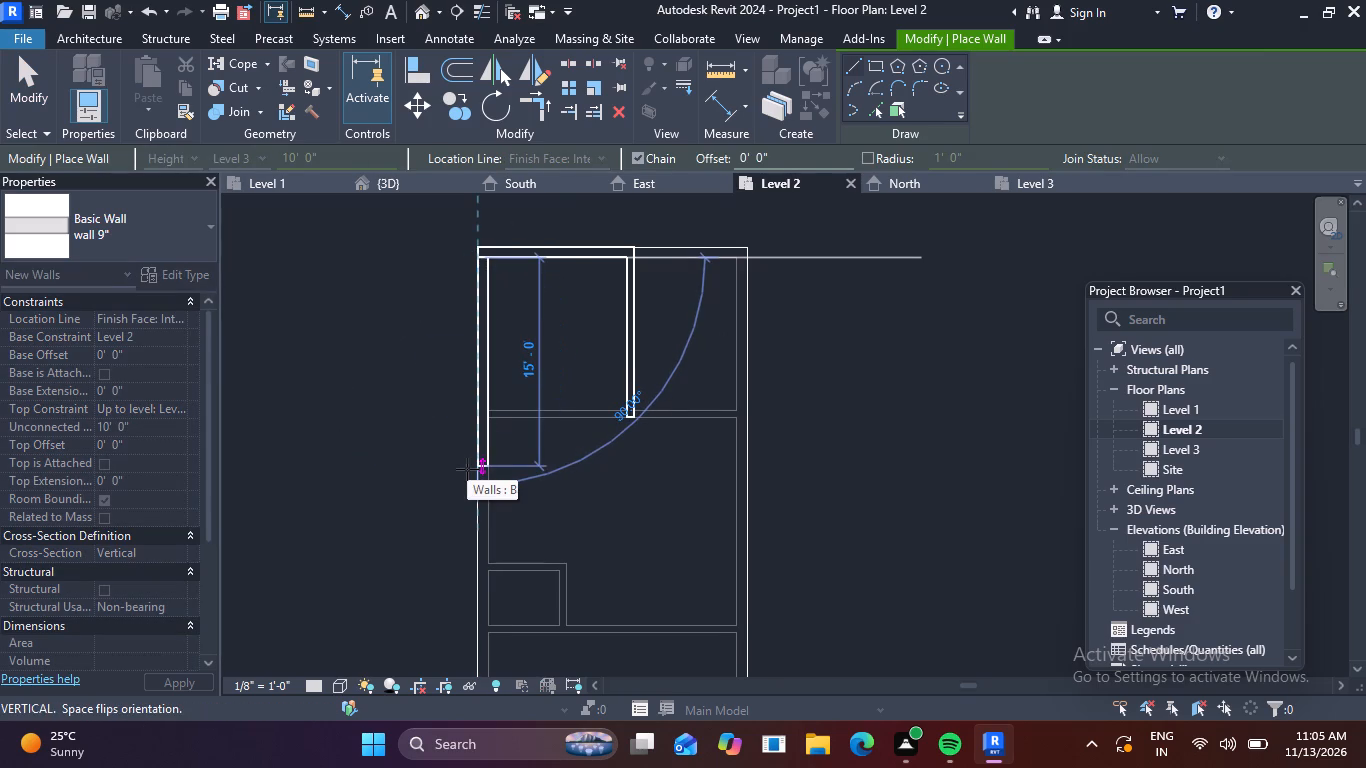
pyautogui.write("11'")
pyautogui.press('Return')
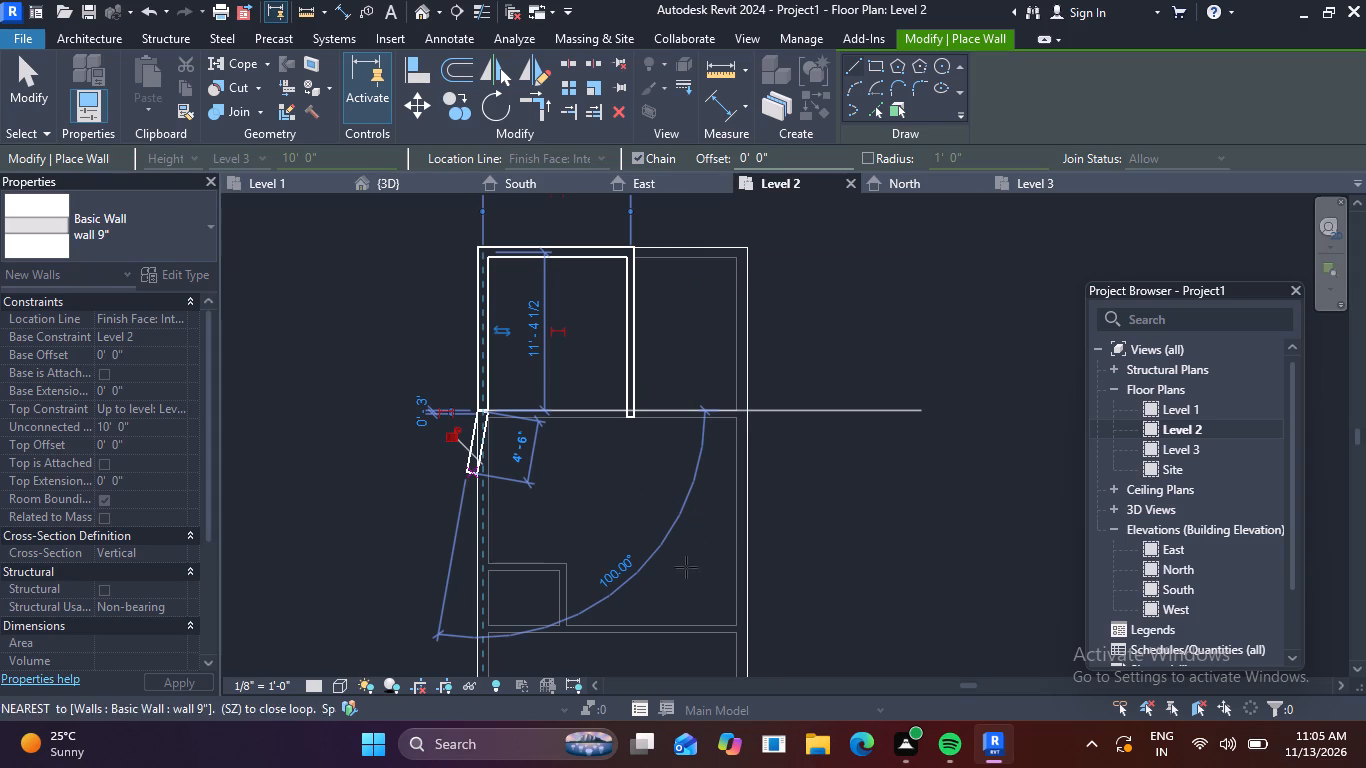
pyautogui.press('Escape')
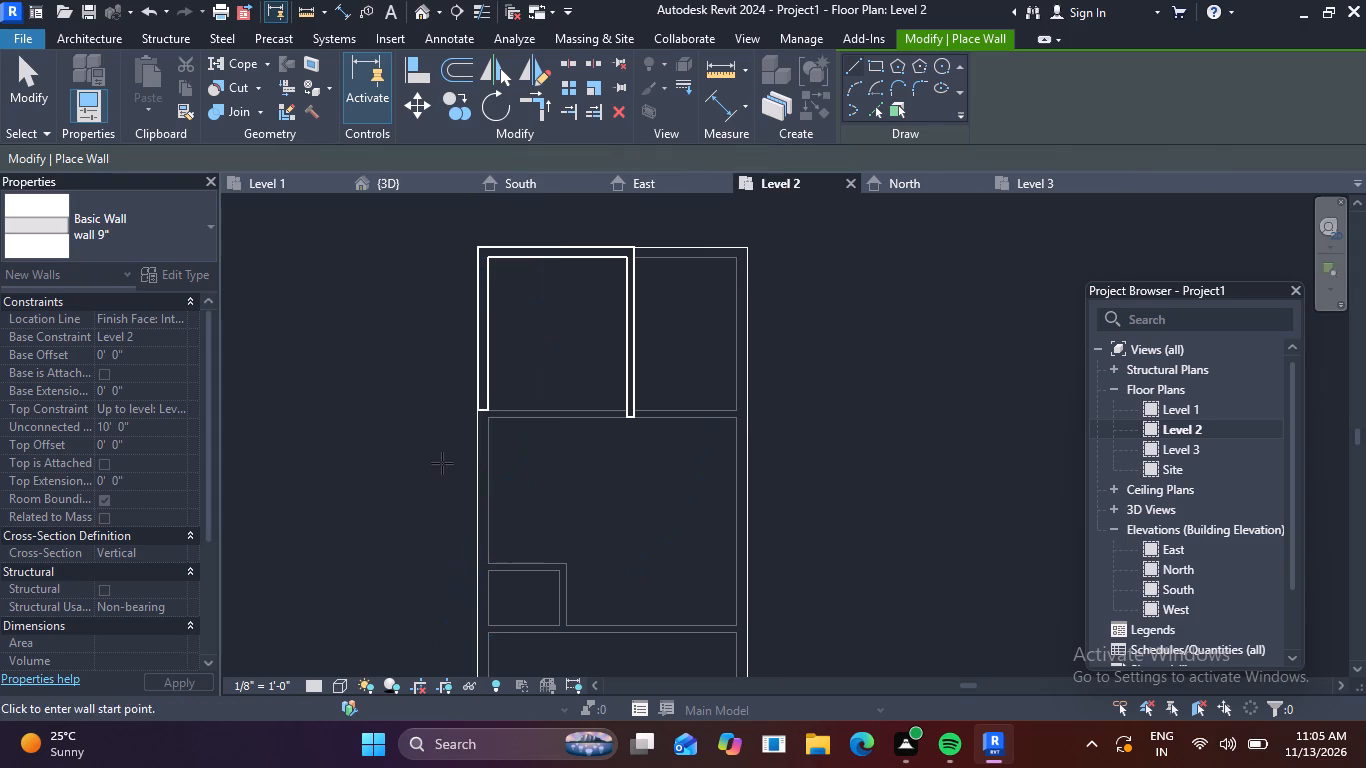
# Draw a wall 6" matching the partition, 10'-0" long, closing the northwest room's south side outside its interior, from west wall to partition.
pyautogui.press('Escape')
pyautogui.click(639, 381)
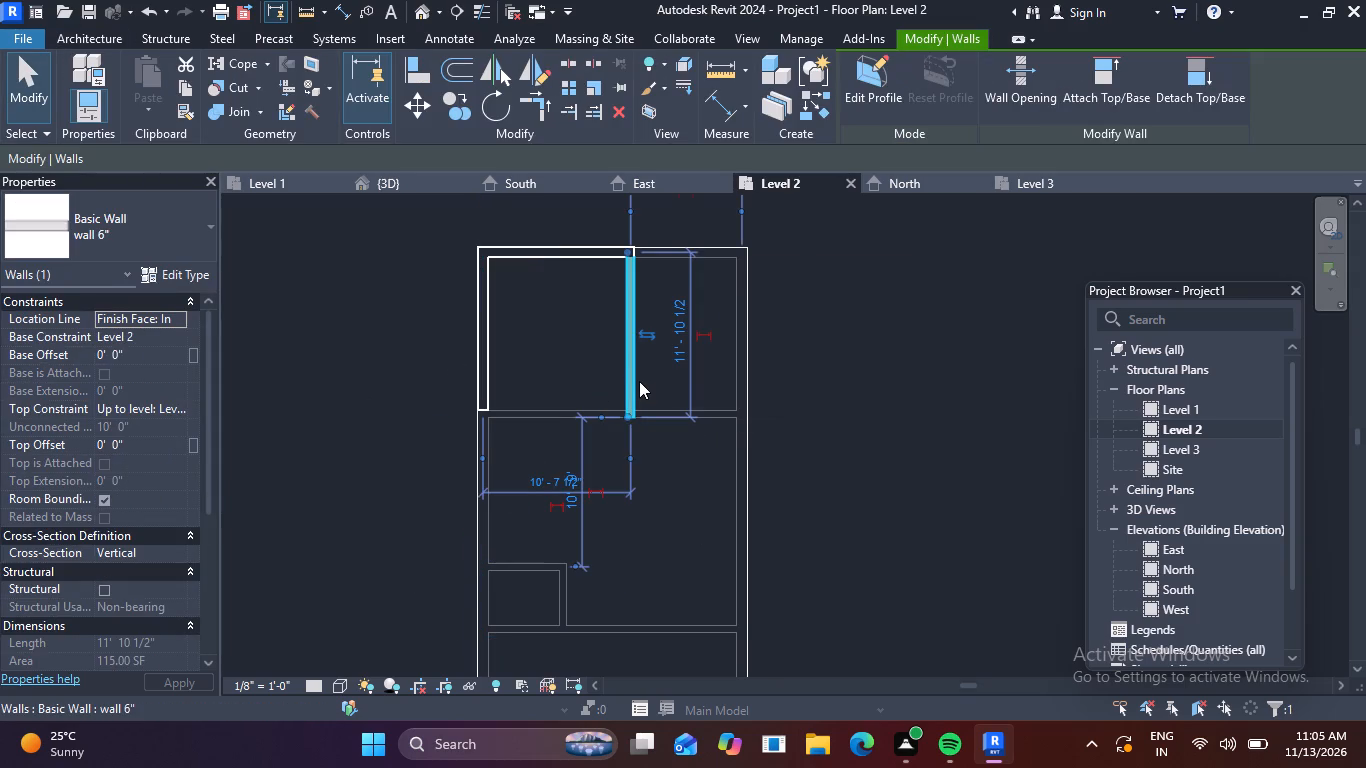
pyautogui.write('cs')
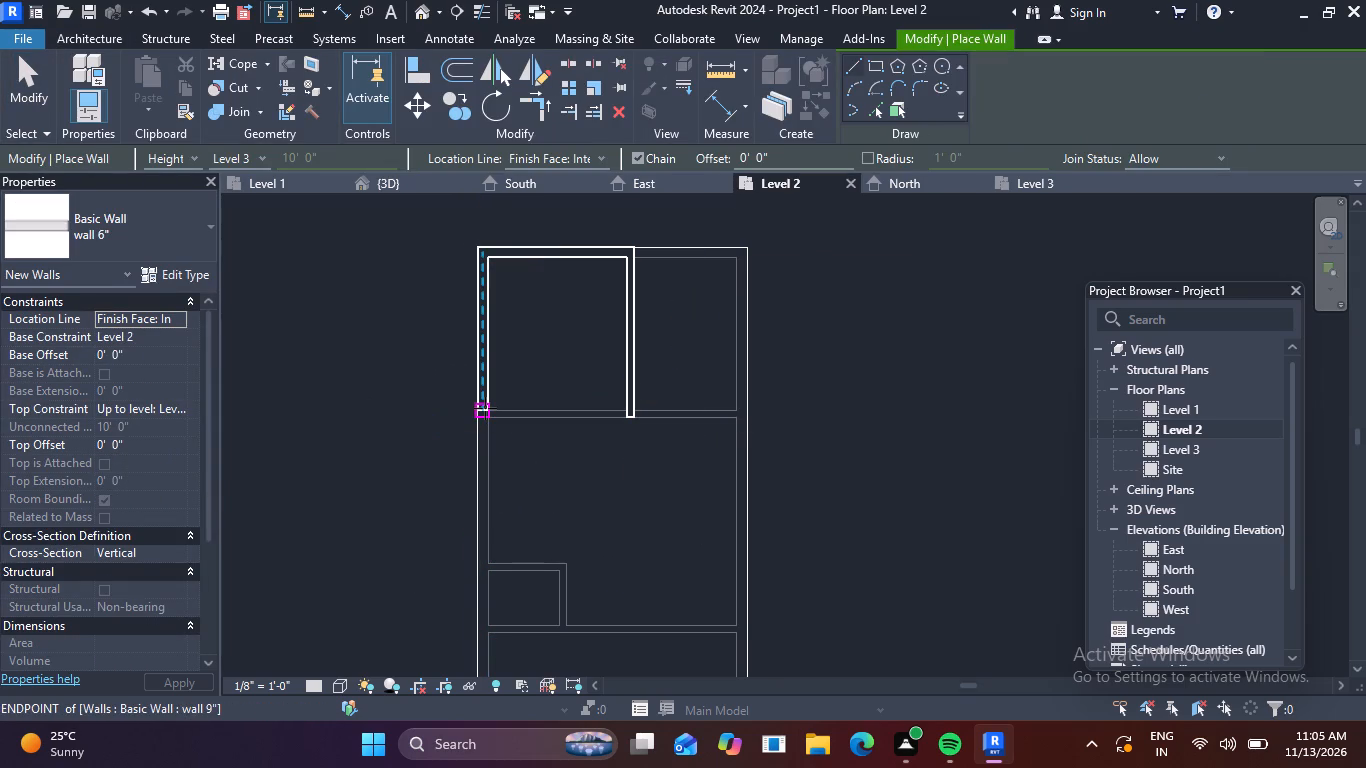
pyautogui.click(488, 409)
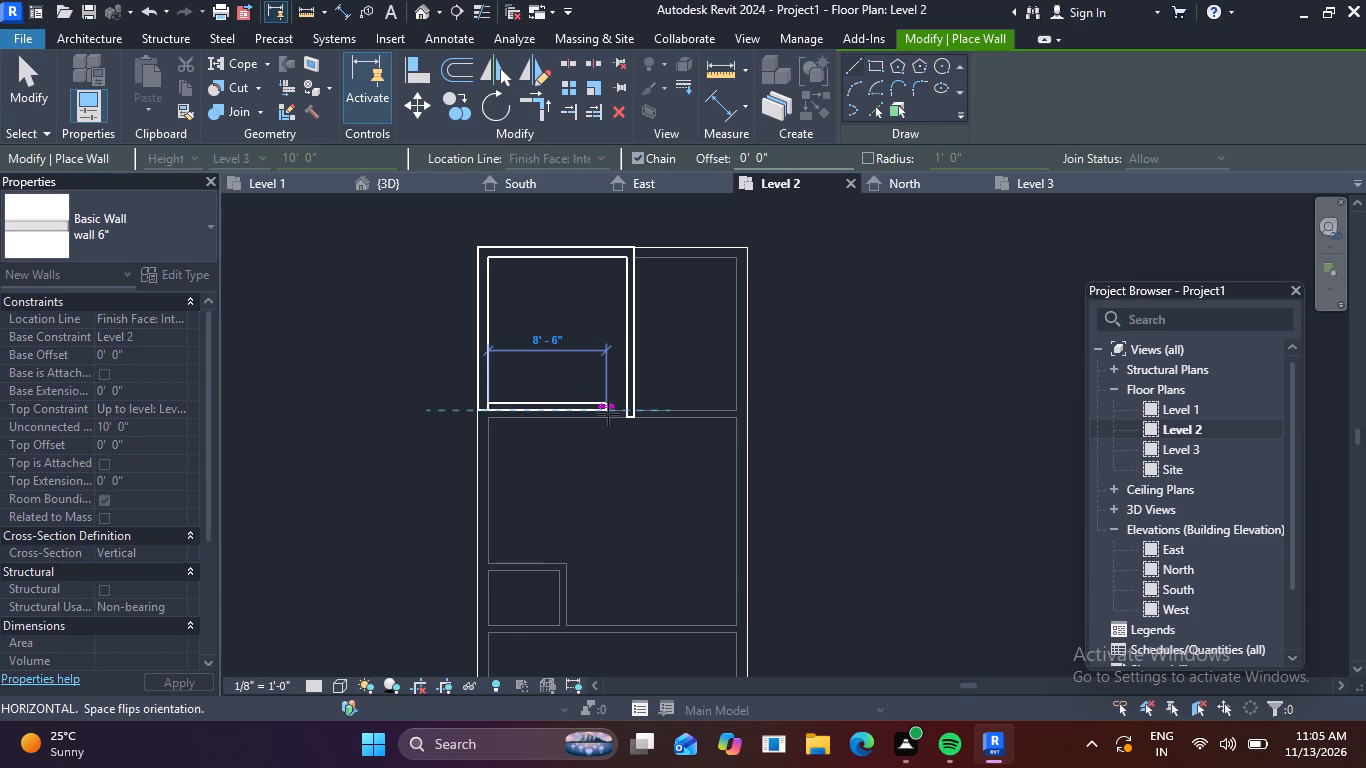
pyautogui.press('space')
pyautogui.click(626, 409)
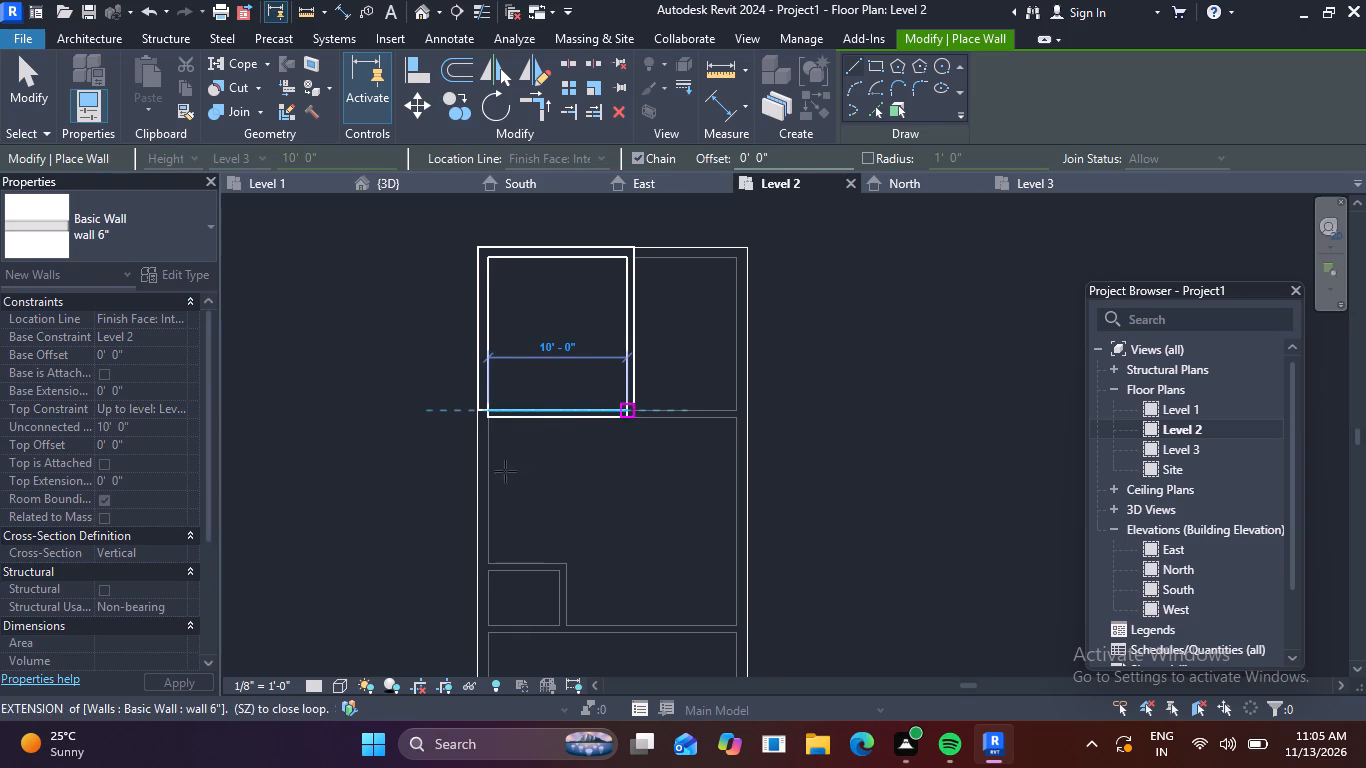
pyautogui.press('Escape')
pyautogui.press('Escape')
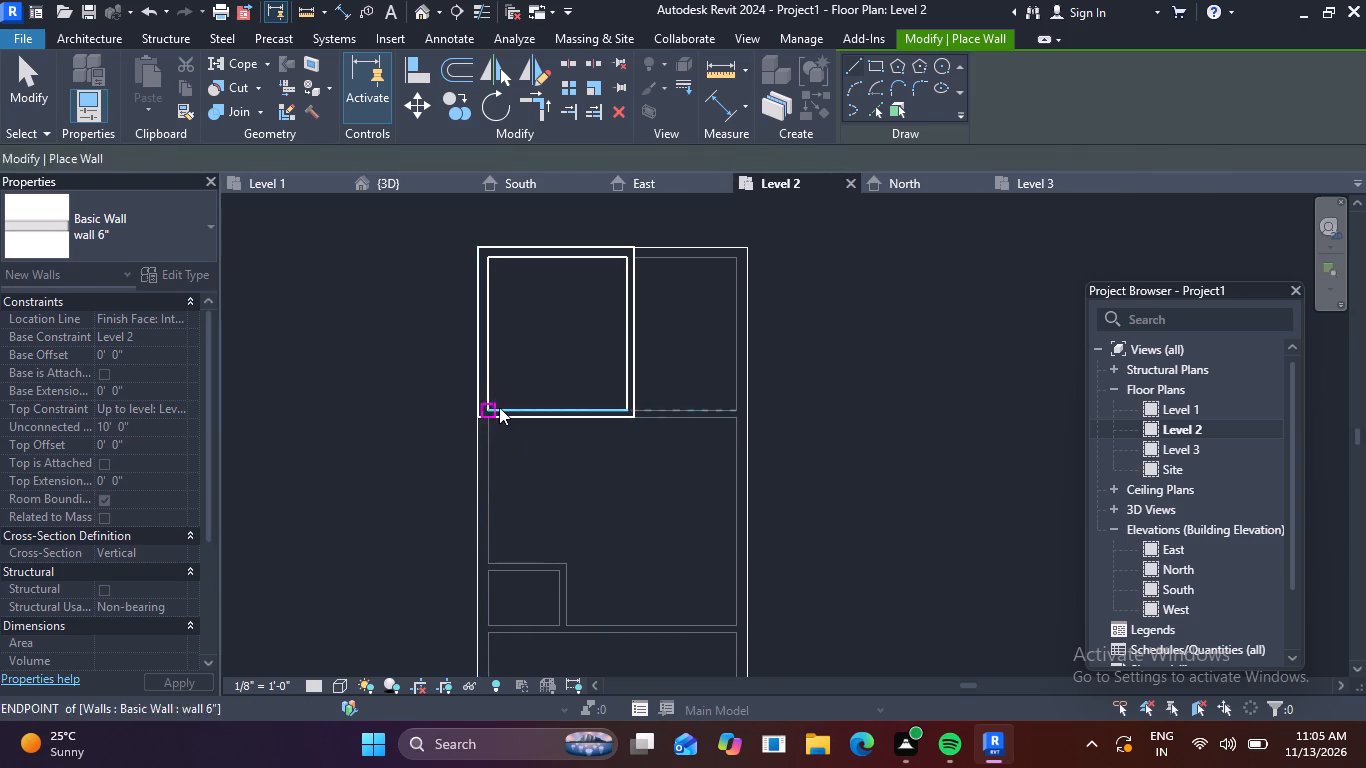
# Draw a wall 9" matching the west wall's type, 10' long southward along the slab's west edge from the room's southwest corner.
pyautogui.click(482, 384)
pyautogui.write('cs')
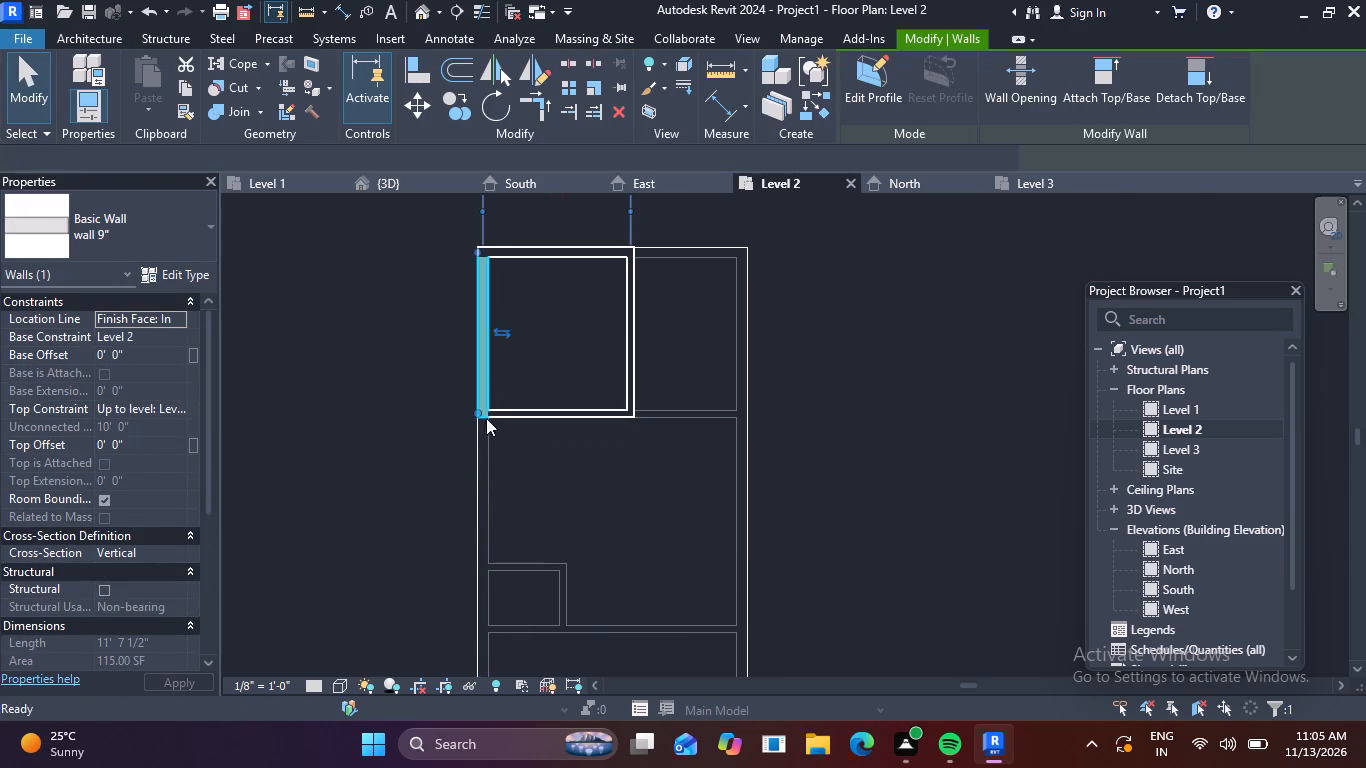
pyautogui.click(487, 422)
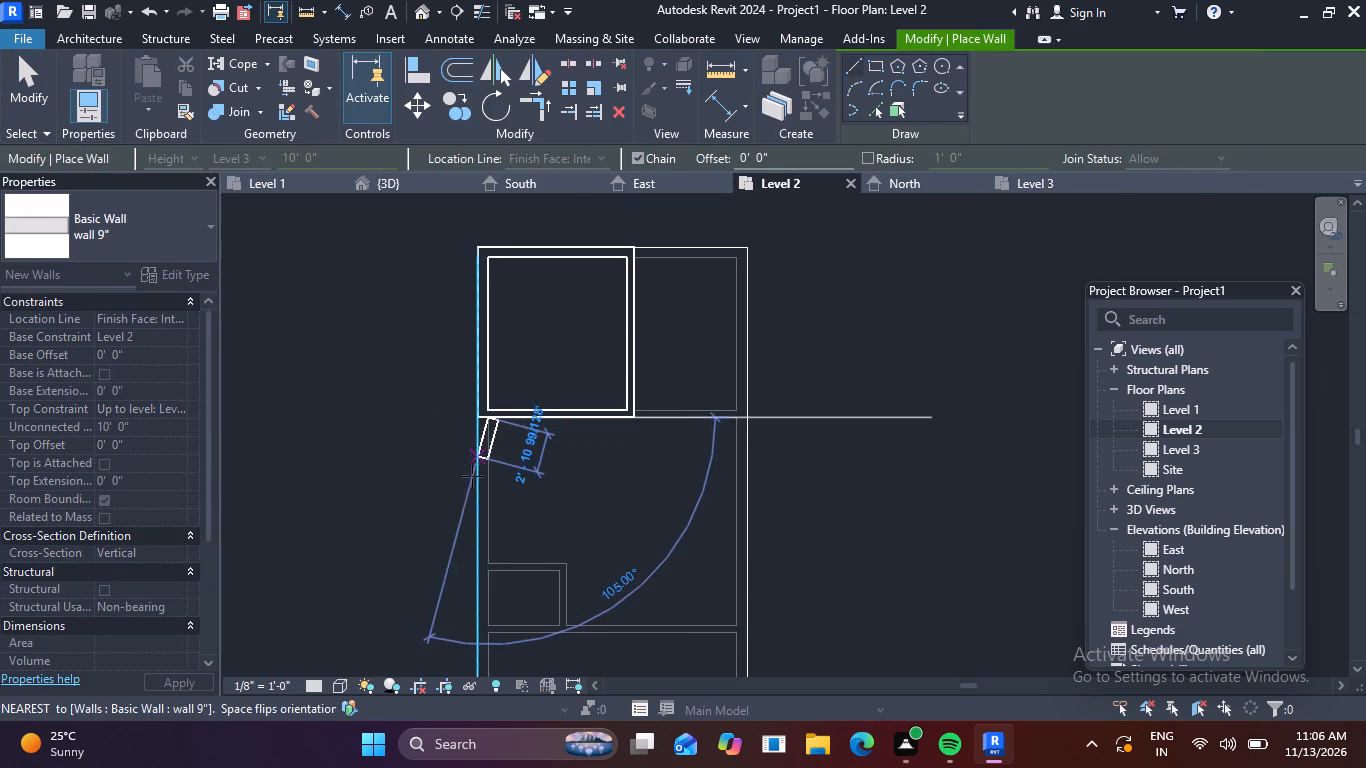
pyautogui.press('space')
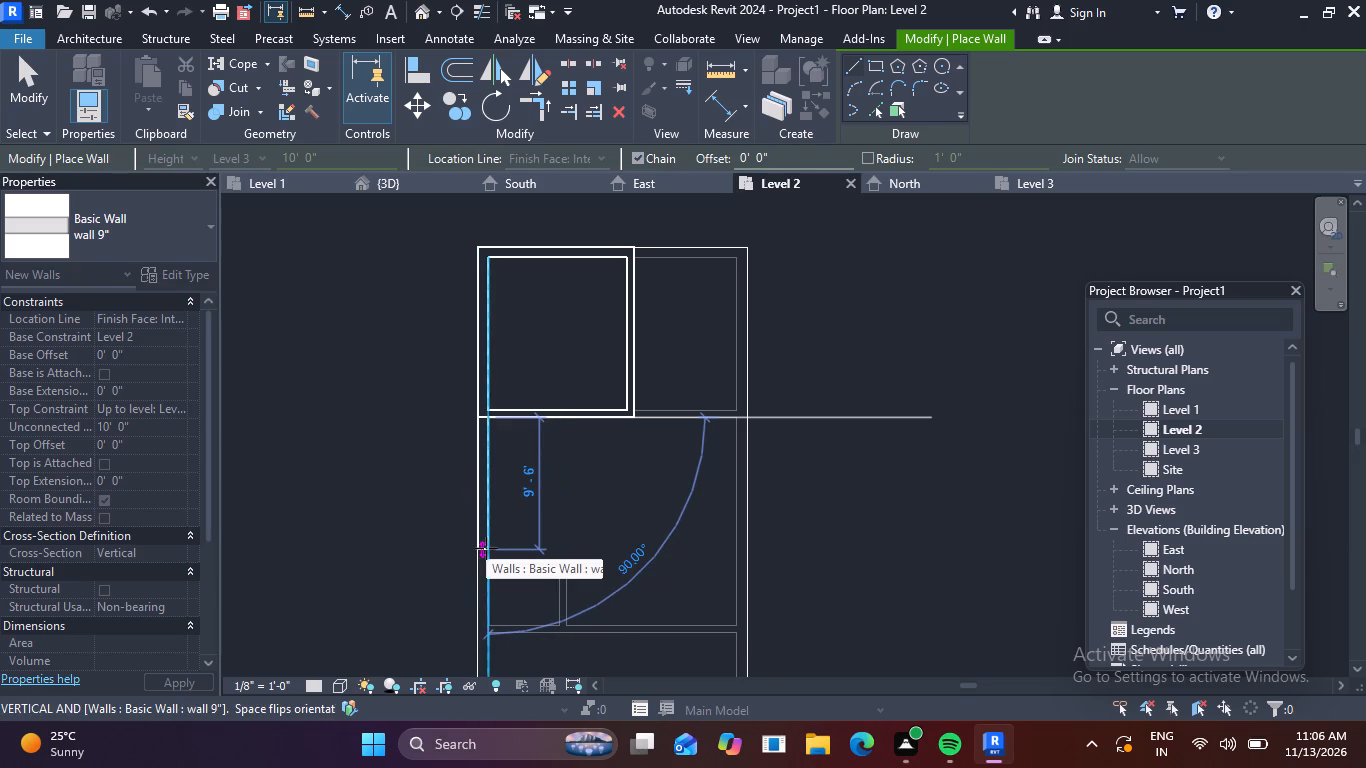
pyautogui.press('1')
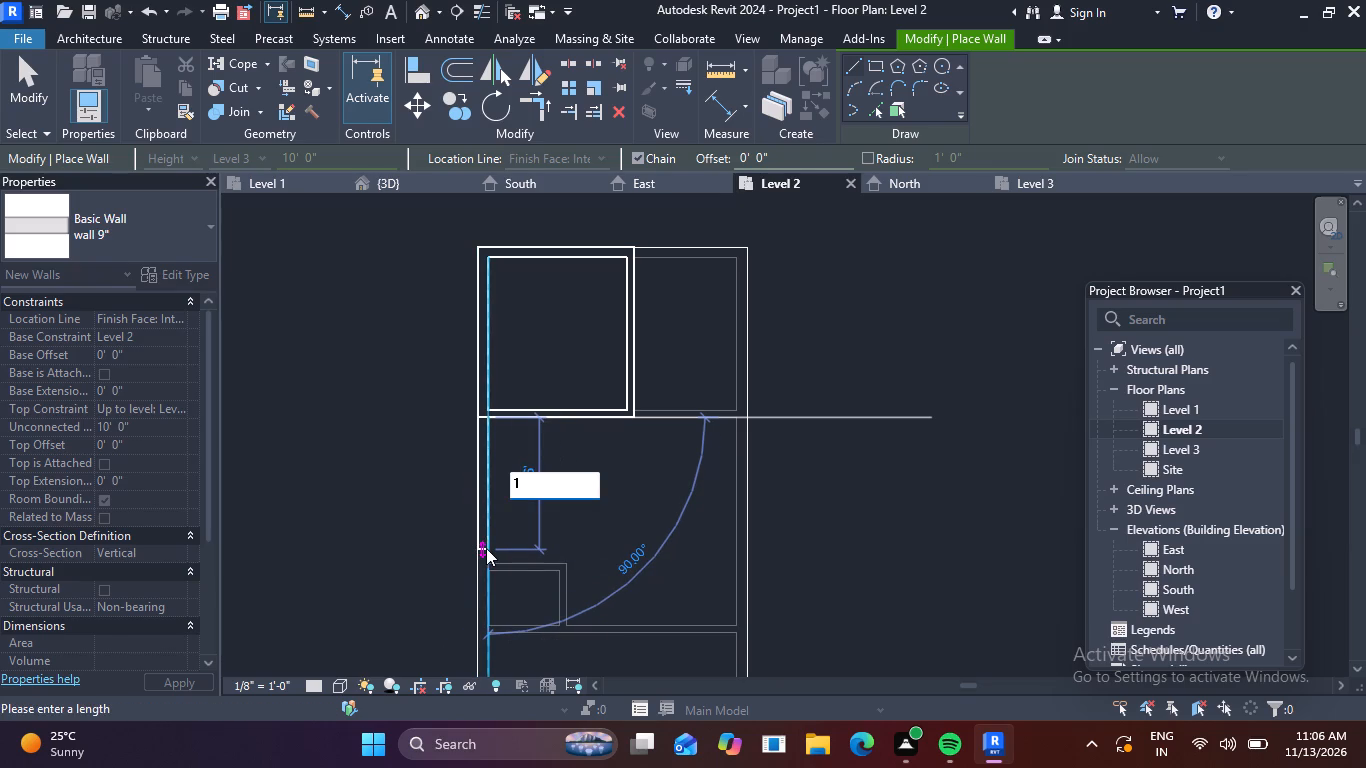
pyautogui.write("0'")
pyautogui.press('Return')
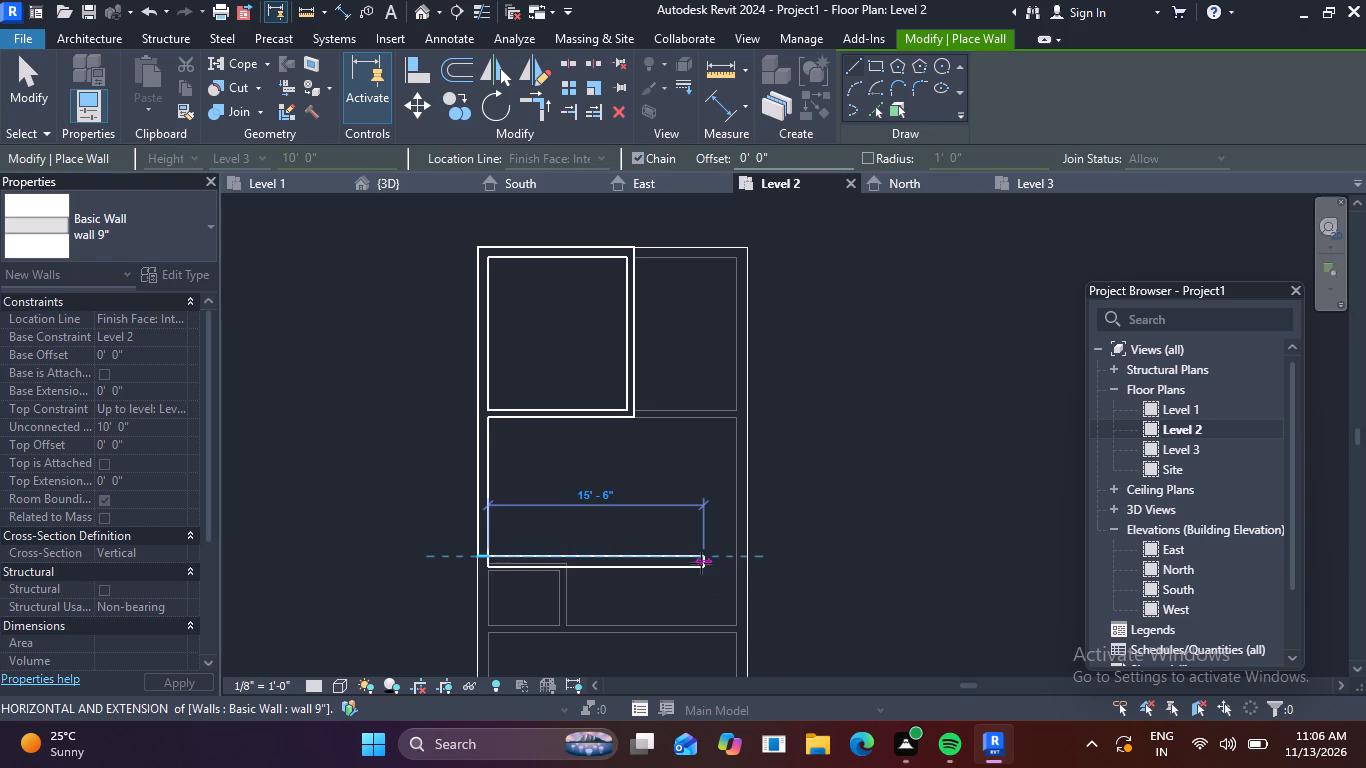
# Continue the wall 9" eastward from the new west wall's south end to the slab's east edge, about 19' long.
pyautogui.click(751, 553)
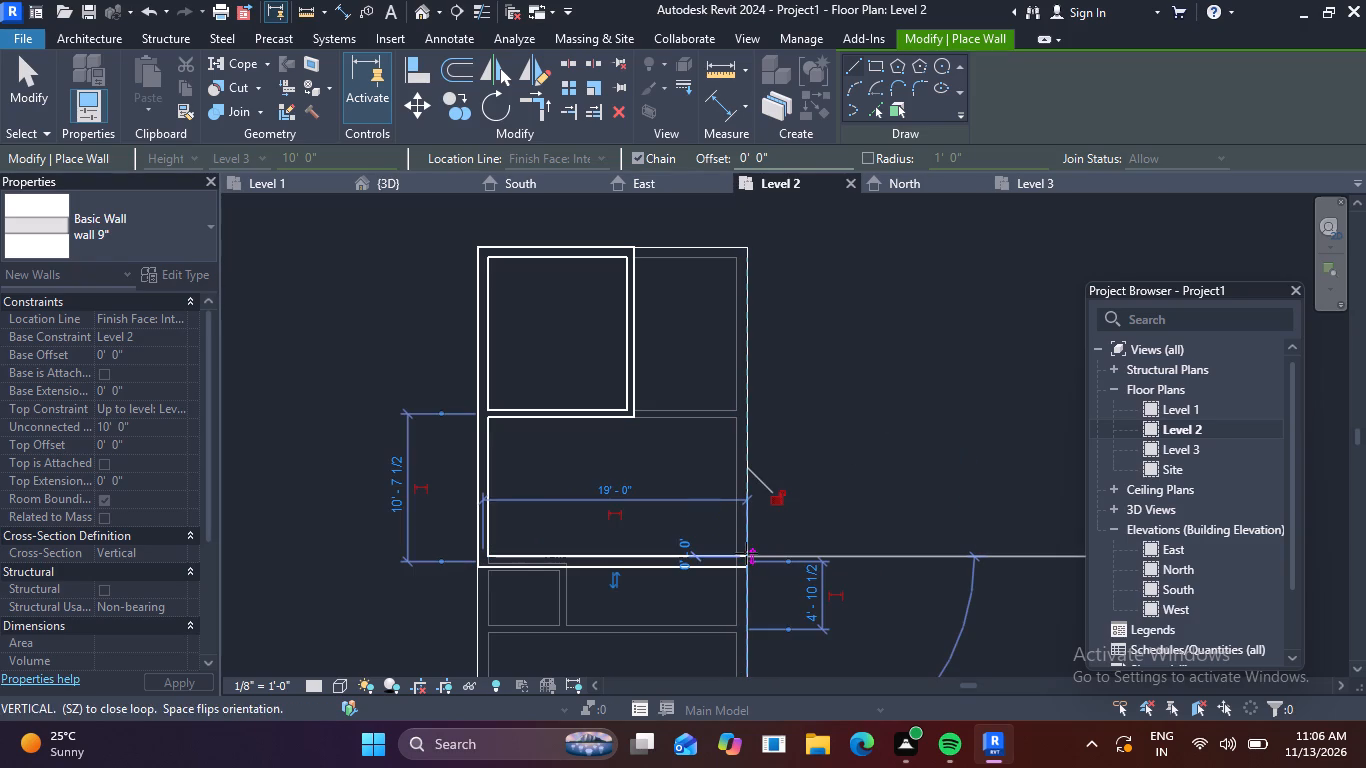
pyautogui.press('Escape')
pyautogui.press('Escape')
pyautogui.press('Escape')
pyautogui.press('Escape')
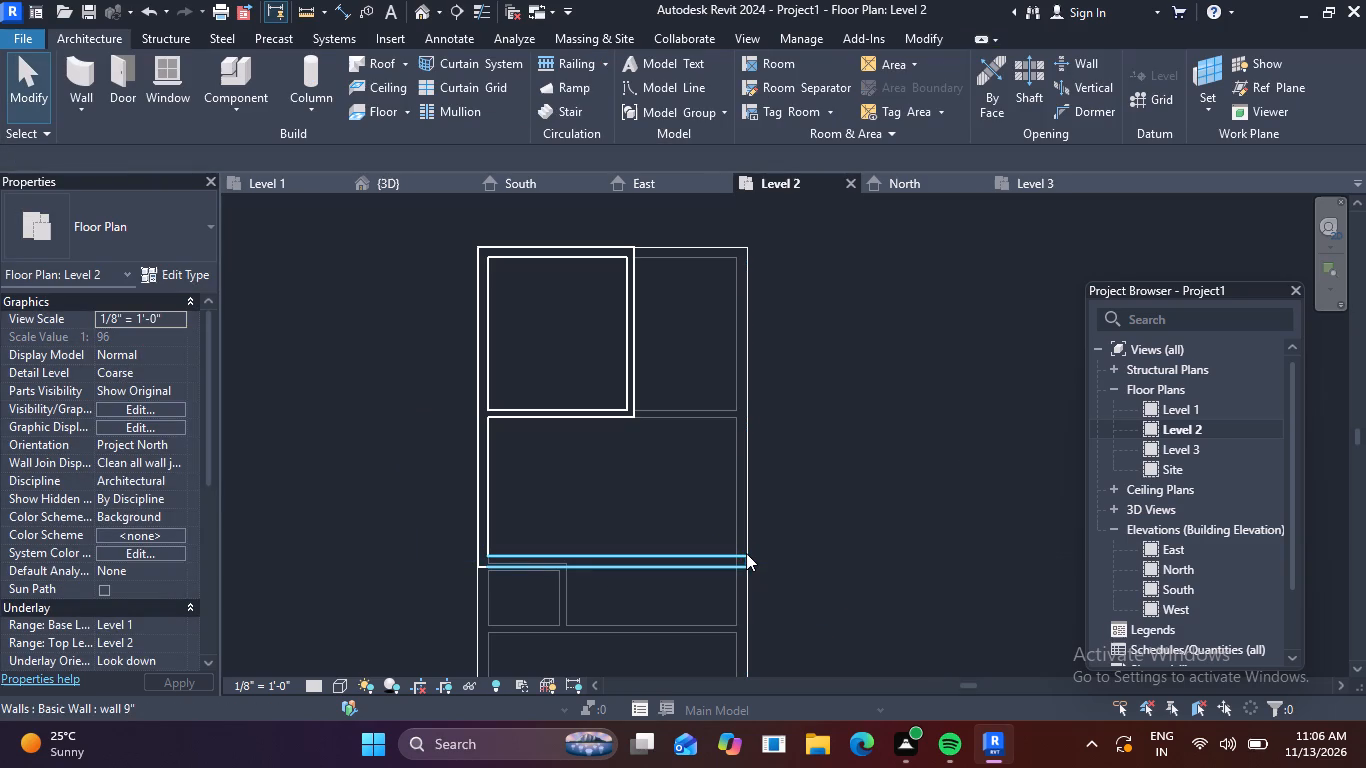
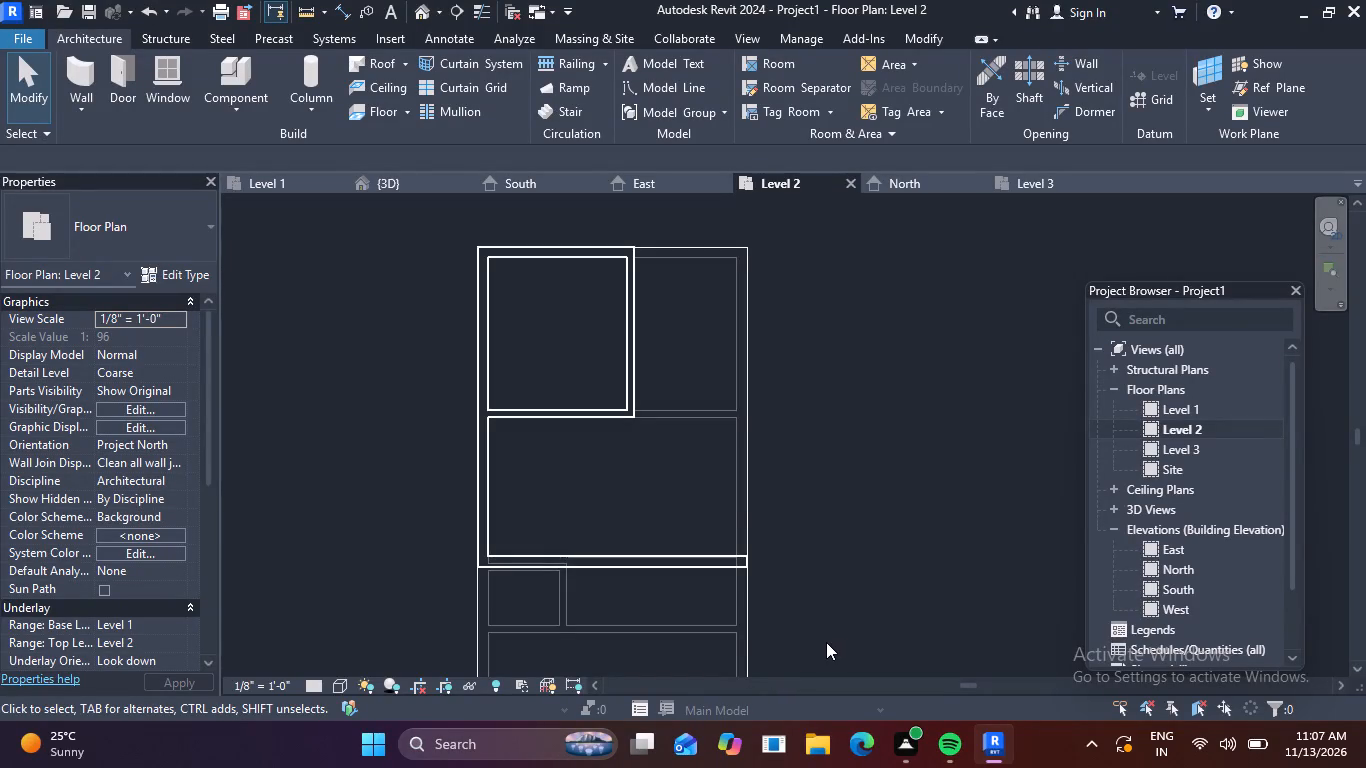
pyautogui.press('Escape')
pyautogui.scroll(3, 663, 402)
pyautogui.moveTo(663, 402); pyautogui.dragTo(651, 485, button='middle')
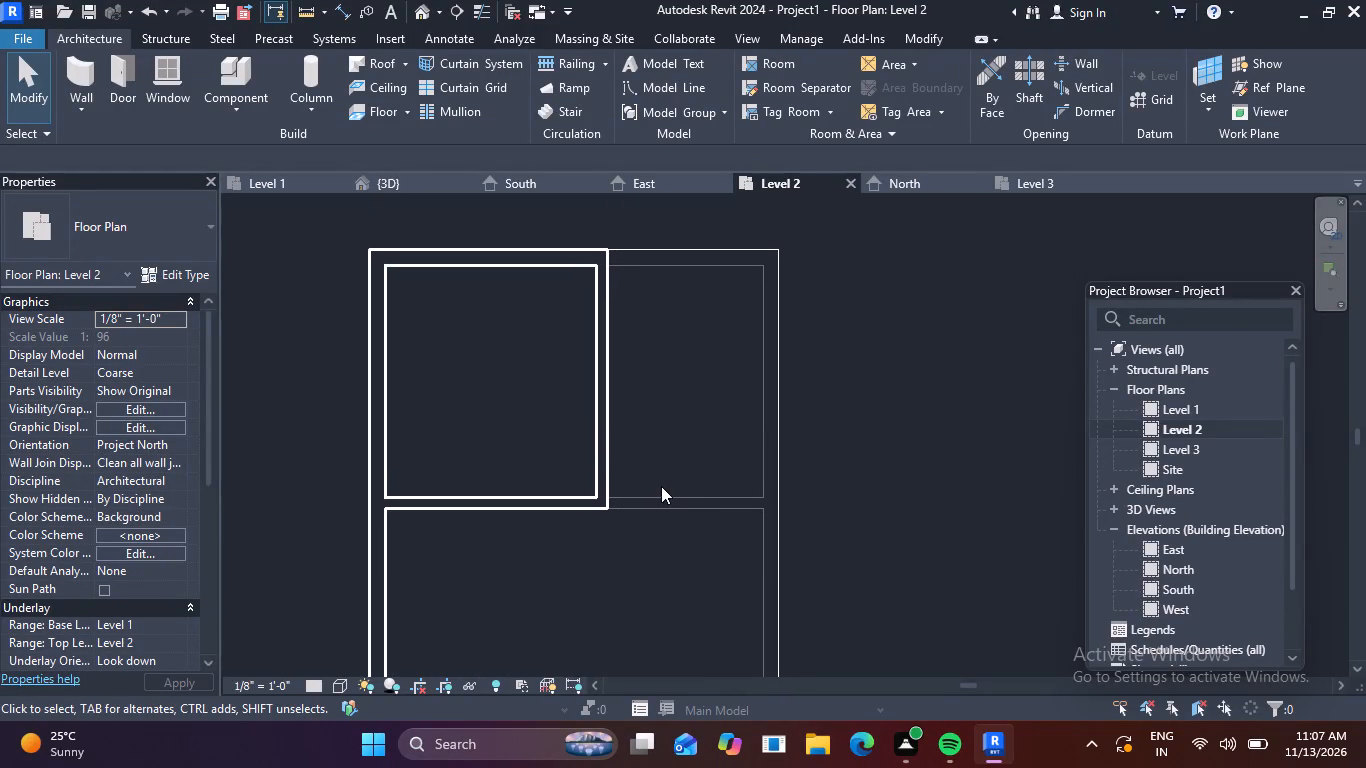
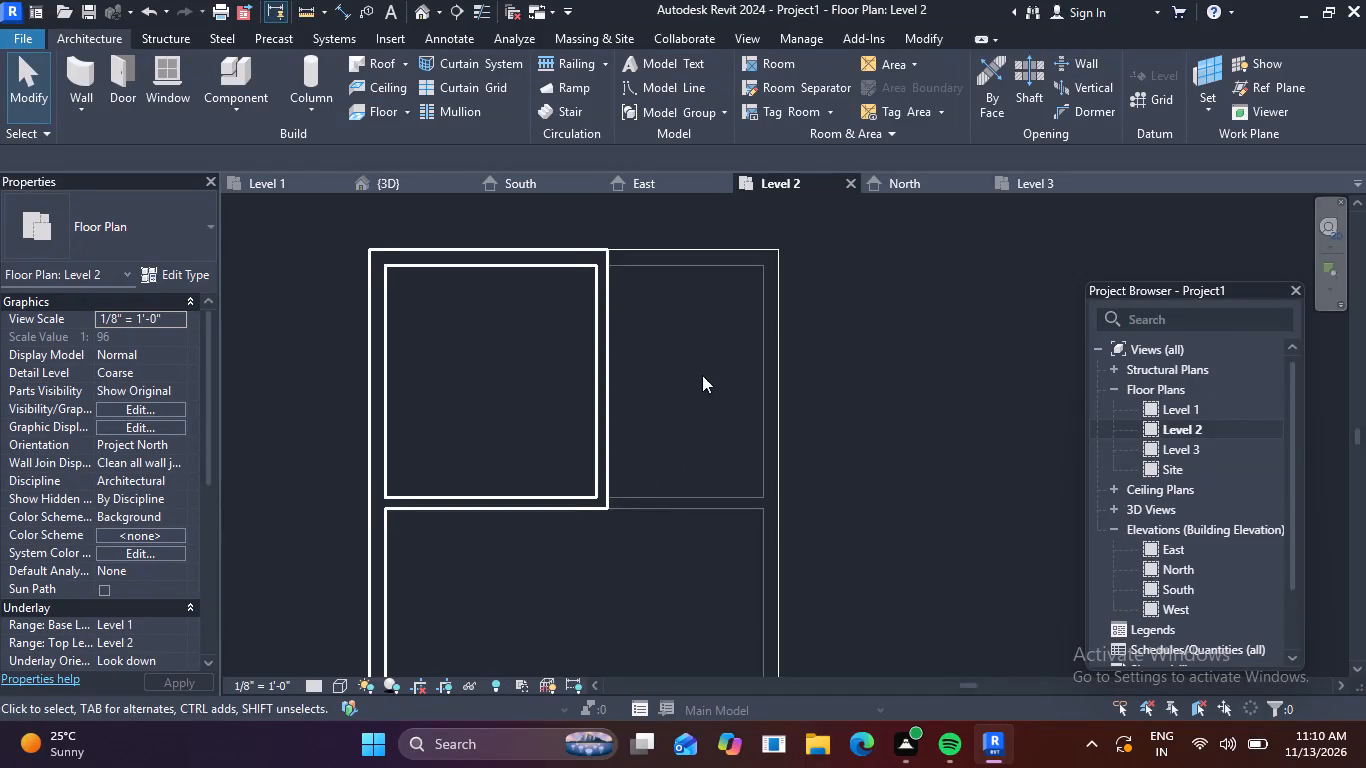
# Draw chained 9" walls from the upper room's northeast corner, 8'-1 1/2" east along the slab edge and about 12'-3" south.
pyautogui.moveTo(702, 375); pyautogui.dragTo(508, 513, button='middle')
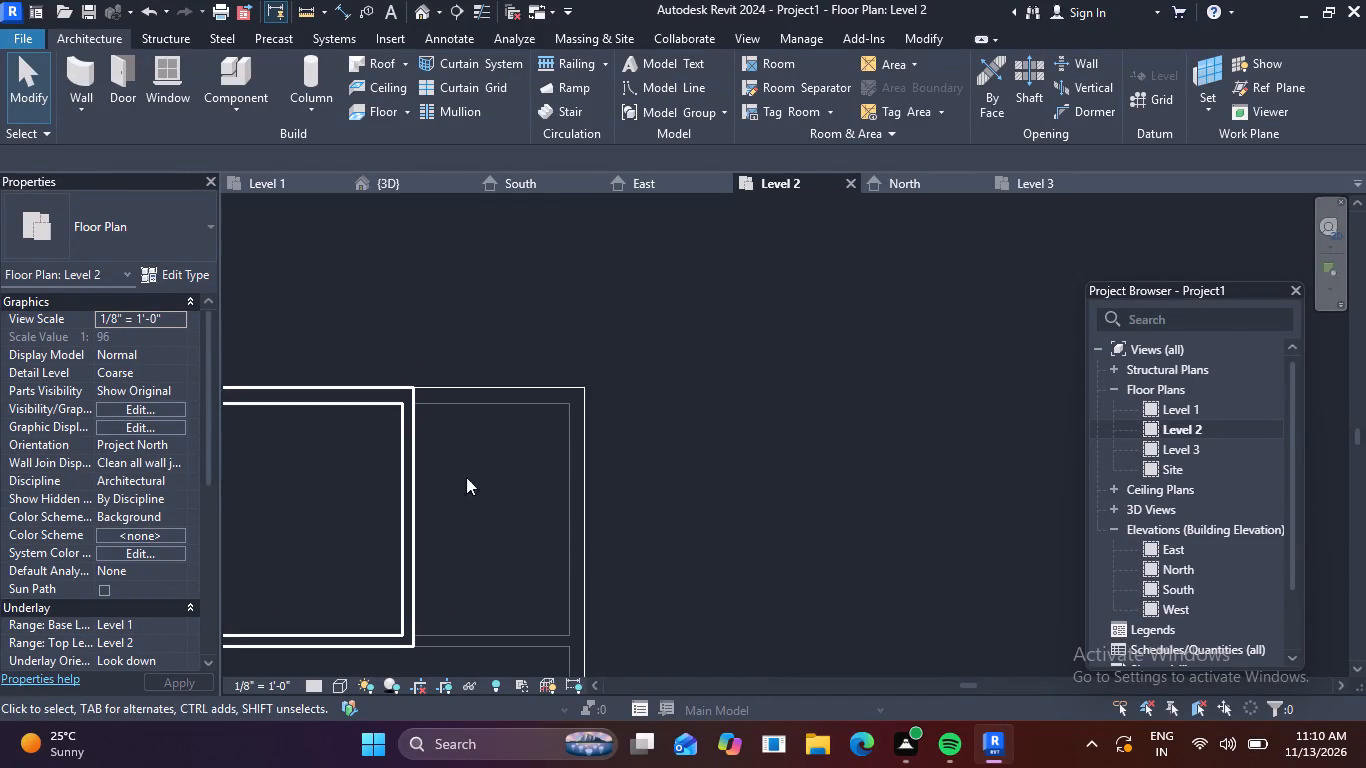
pyautogui.scroll(5, 410, 364)
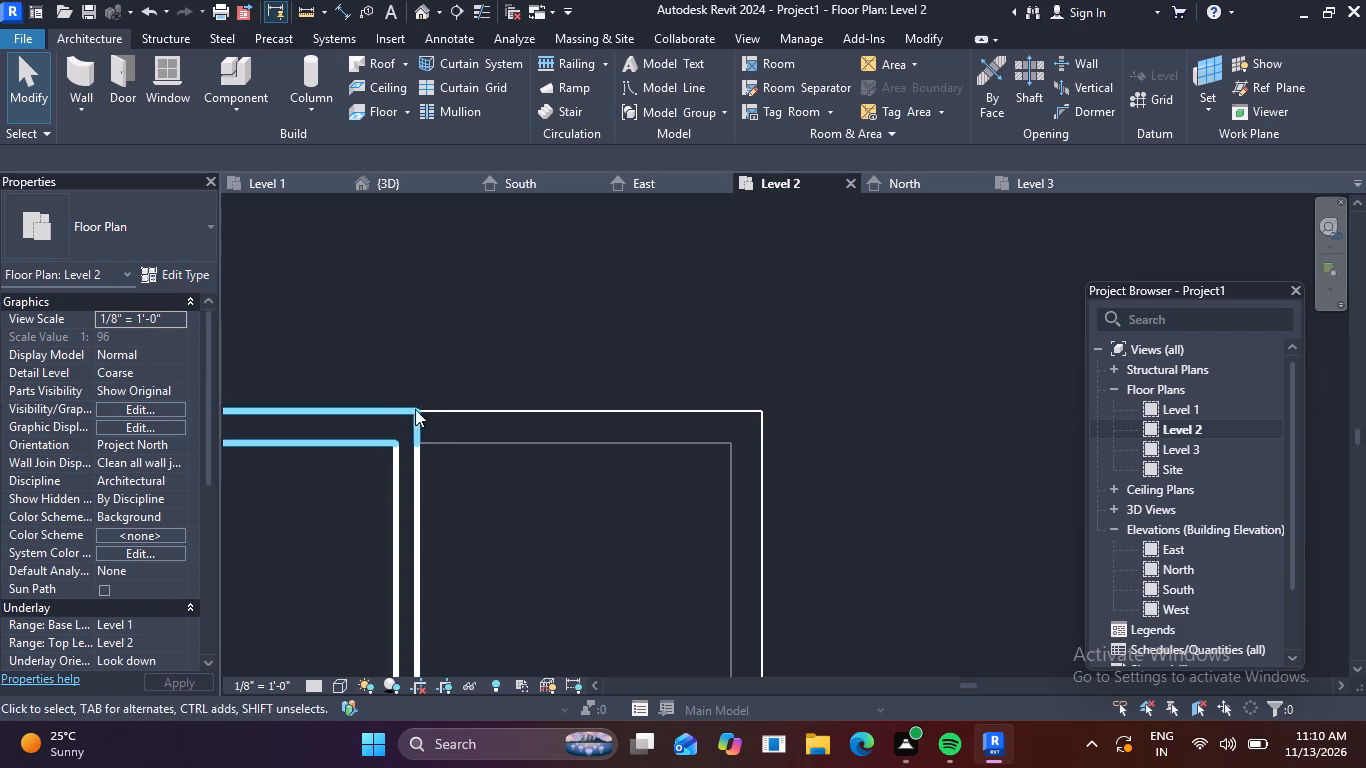
pyautogui.click(92, 78)
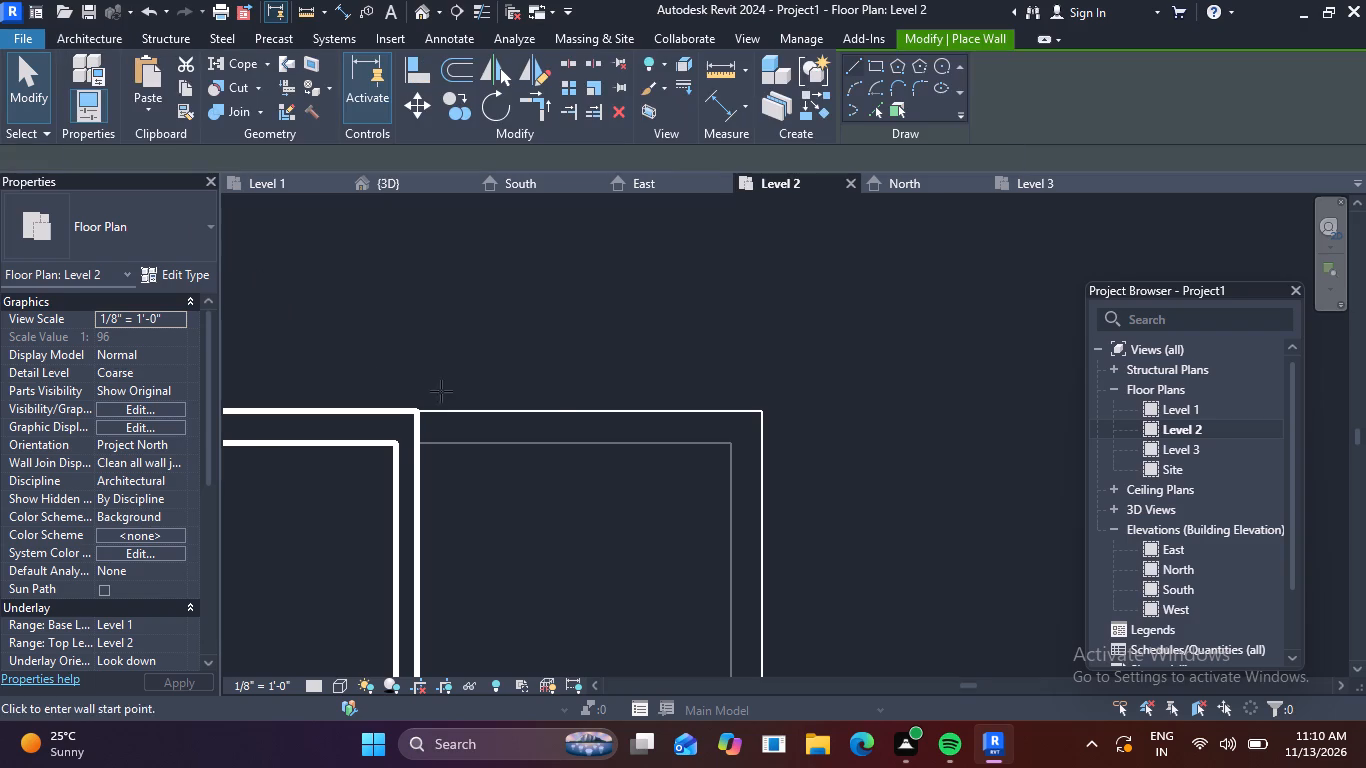
pyautogui.click(420, 412)
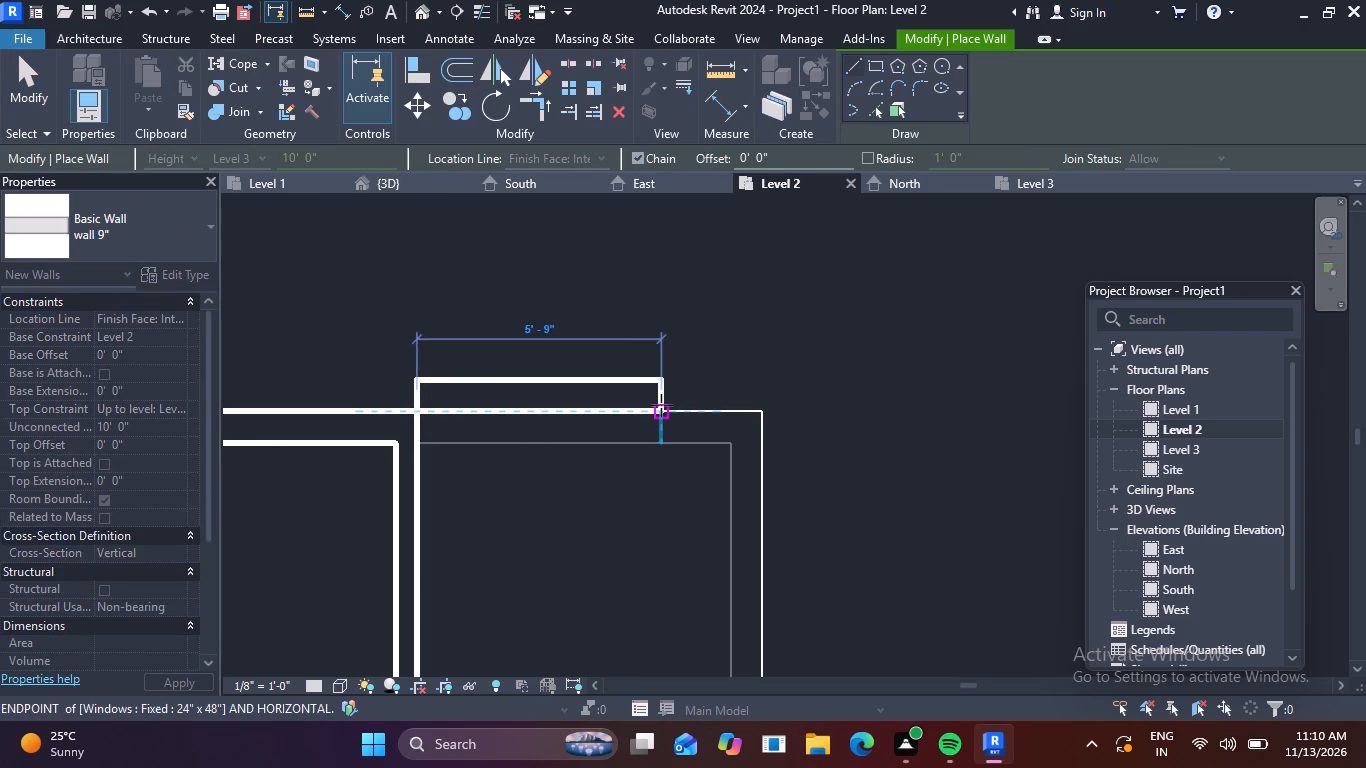
pyautogui.press('space')
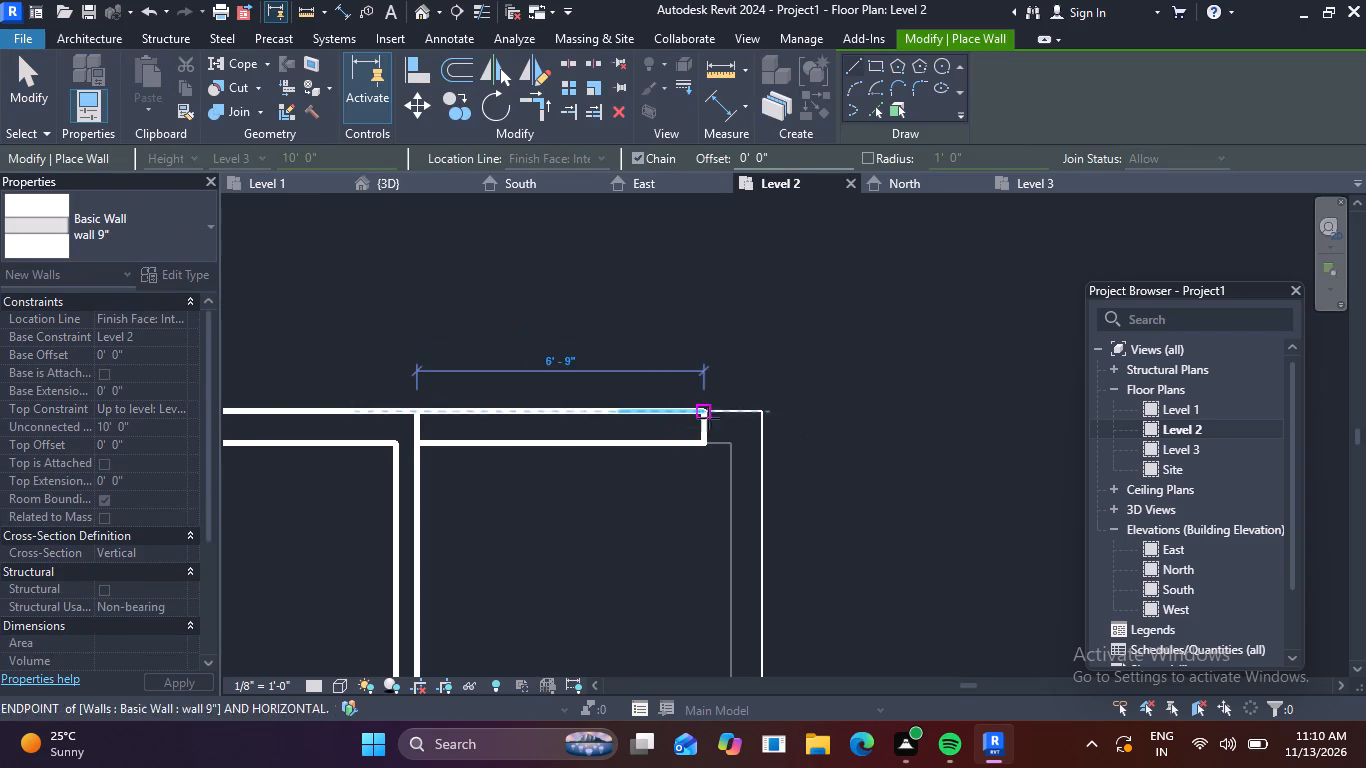
pyautogui.click(761, 421)
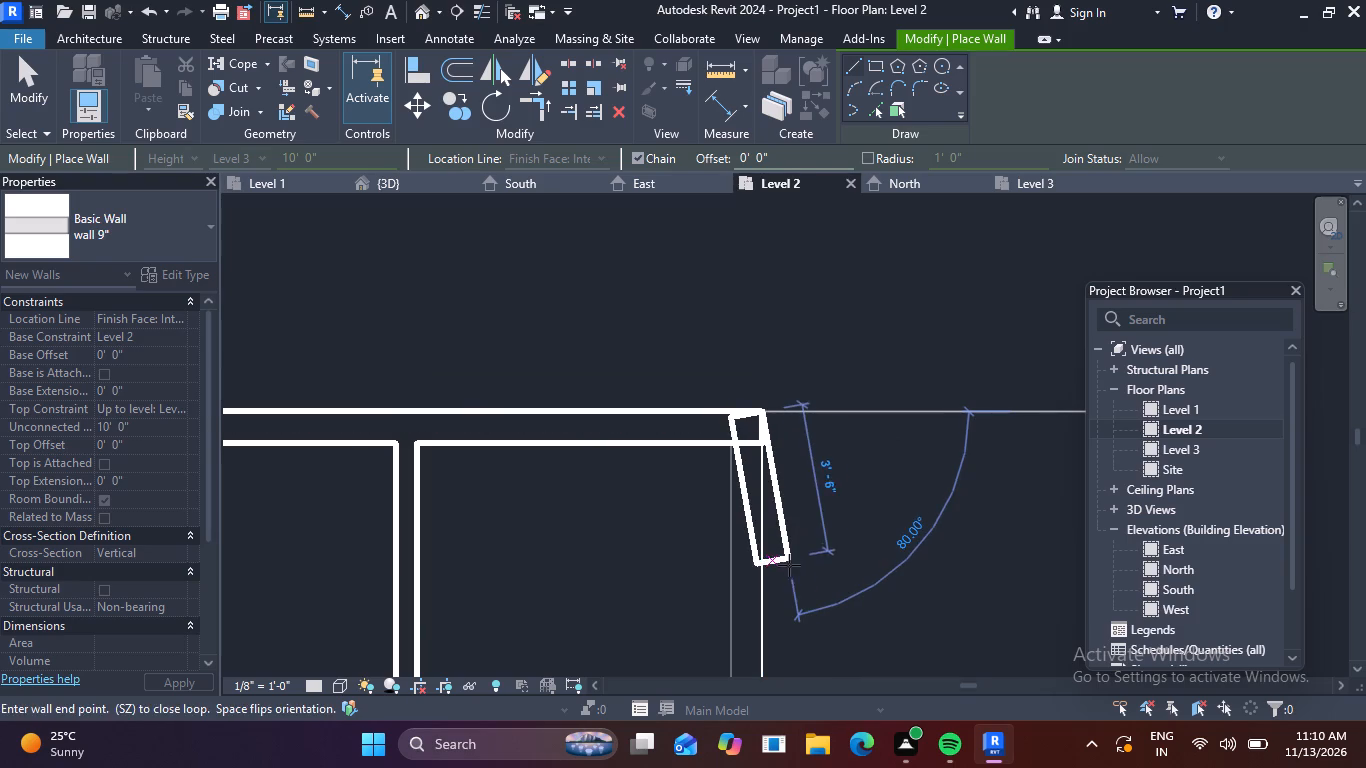
pyautogui.scroll(-1, 789, 574)
pyautogui.moveTo(755, 625); pyautogui.dragTo(840, 291, button='middle')
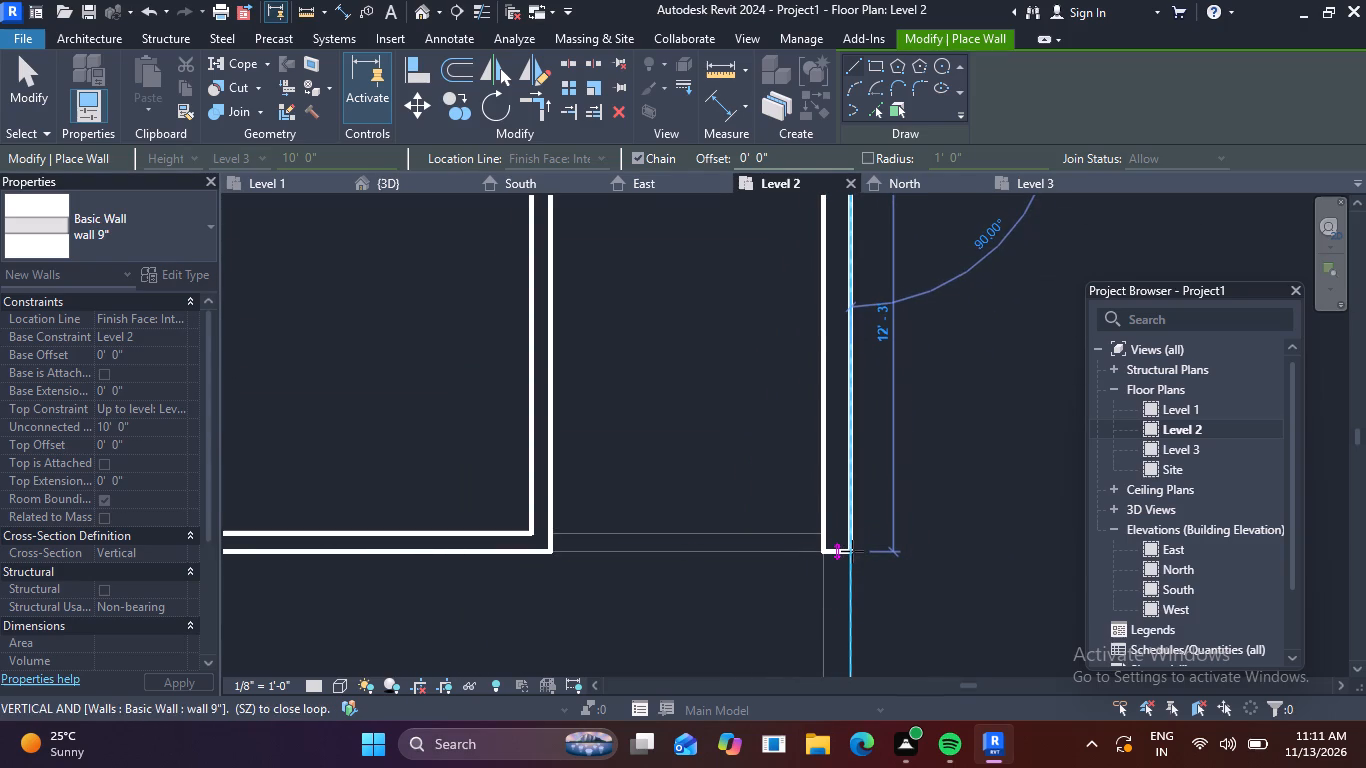
pyautogui.click(852, 551)
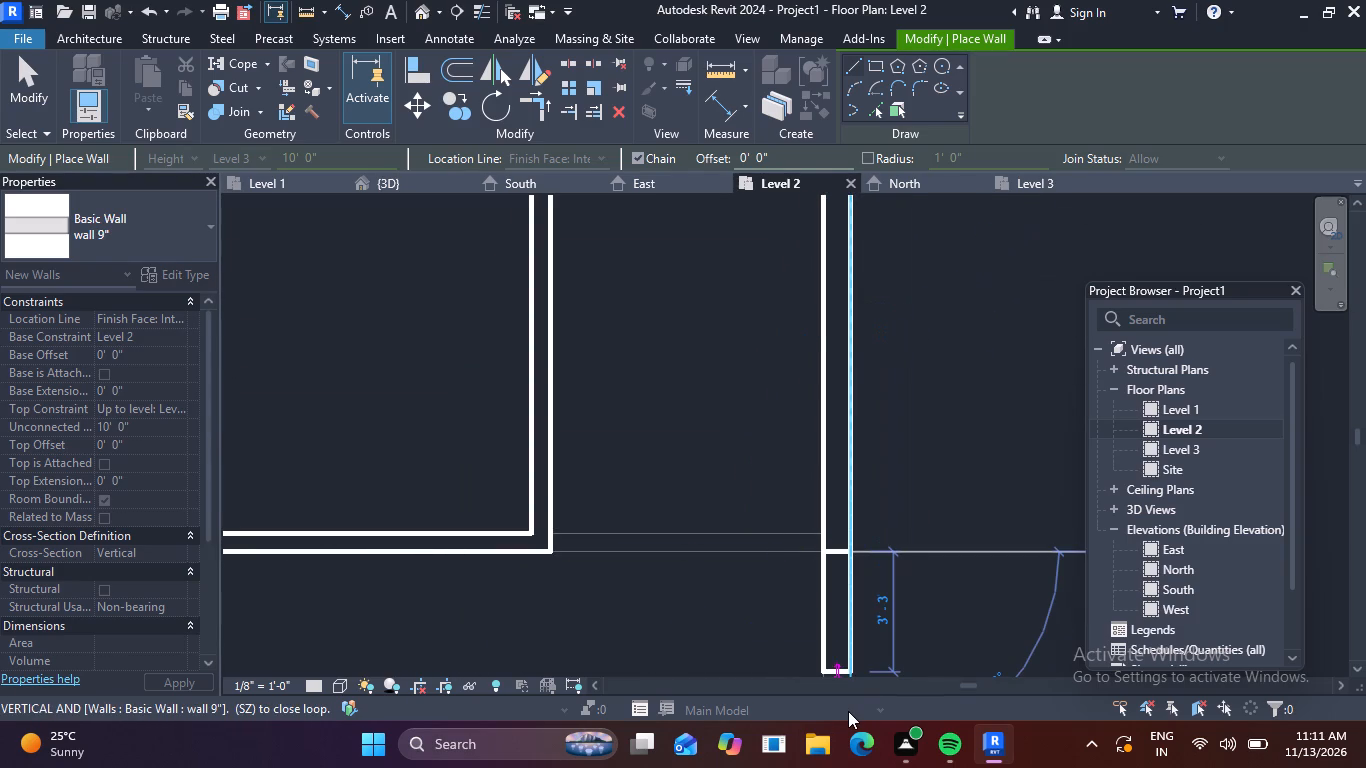
pyautogui.press('Escape')
pyautogui.press('Escape')
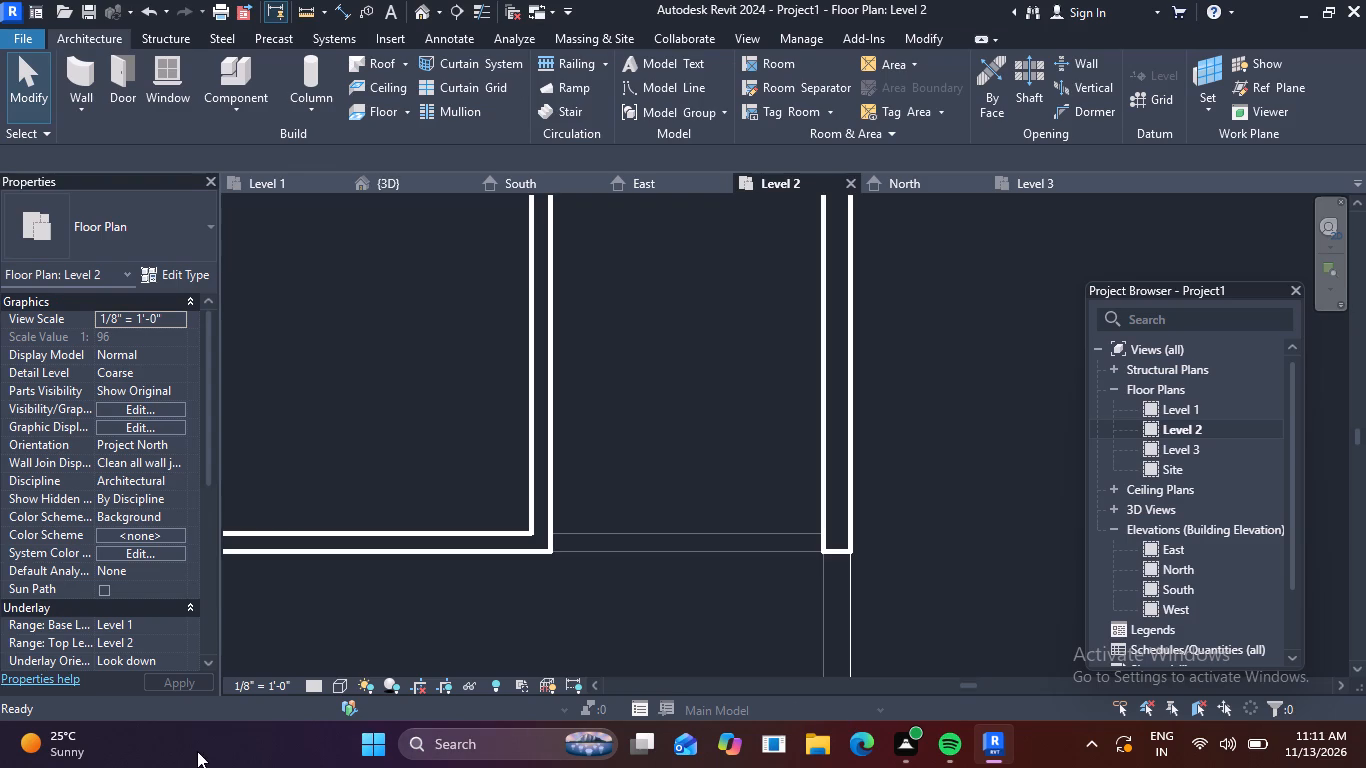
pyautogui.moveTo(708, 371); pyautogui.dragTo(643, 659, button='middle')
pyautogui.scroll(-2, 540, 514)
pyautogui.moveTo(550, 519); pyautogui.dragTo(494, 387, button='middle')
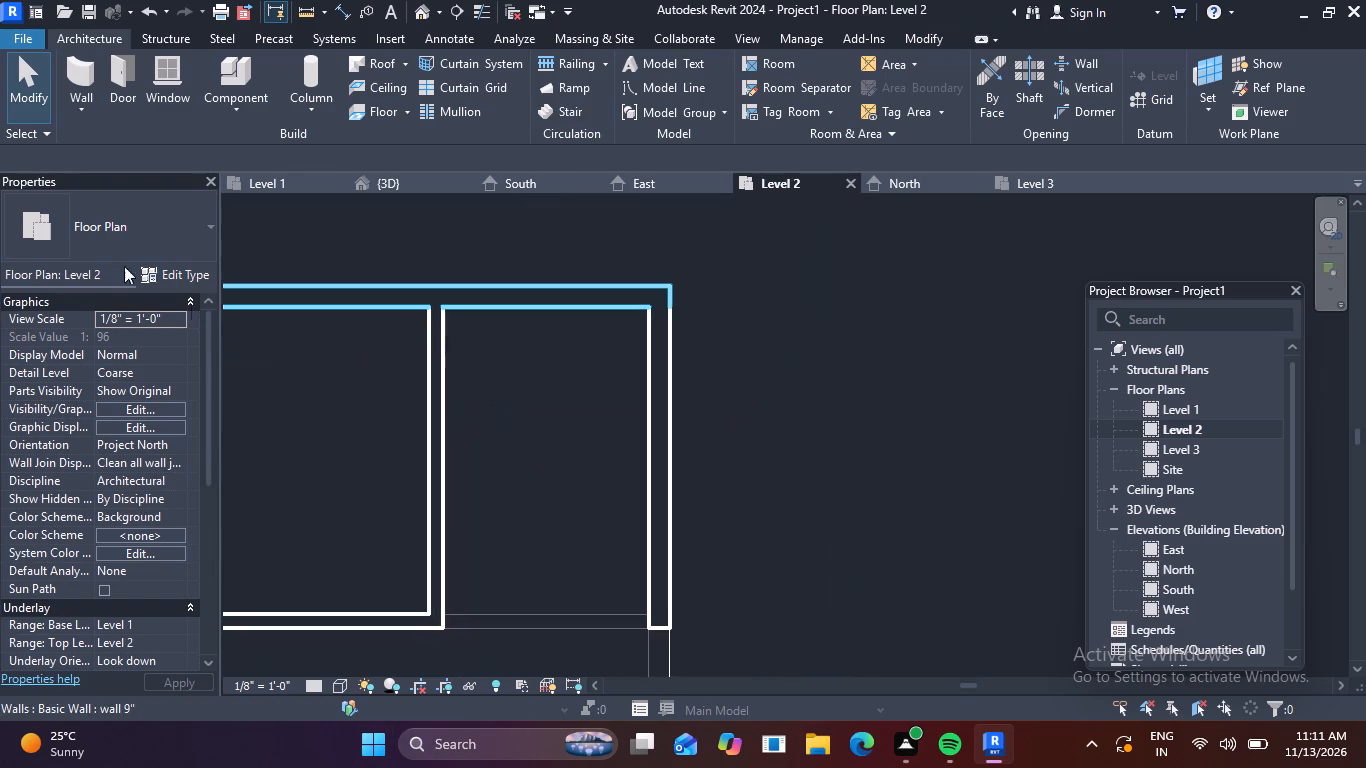
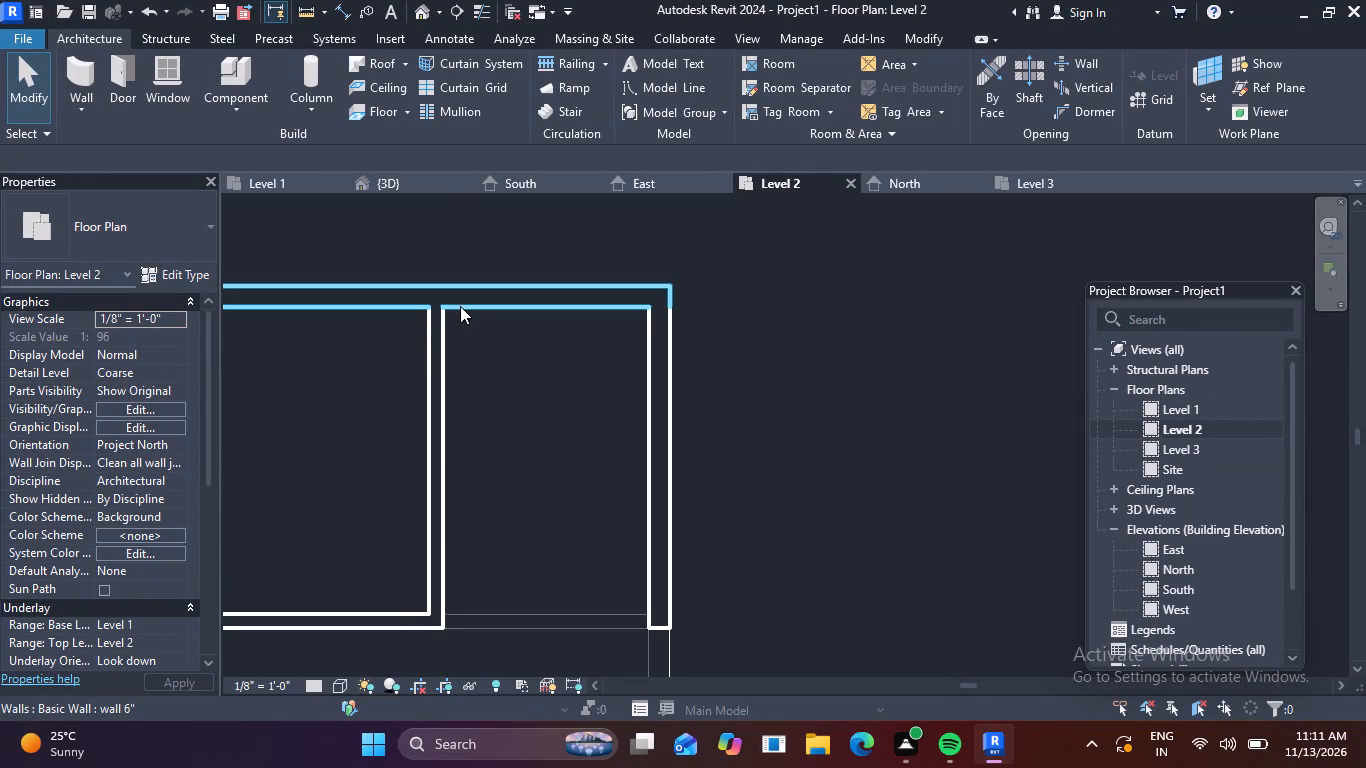
# Draw a 6" wall across the northeast room, from the east wall to the partition, about 5' south of the north wall.
pyautogui.scroll(-2, 443, 314)
pyautogui.moveTo(570, 322); pyautogui.dragTo(656, 311, button='middle')
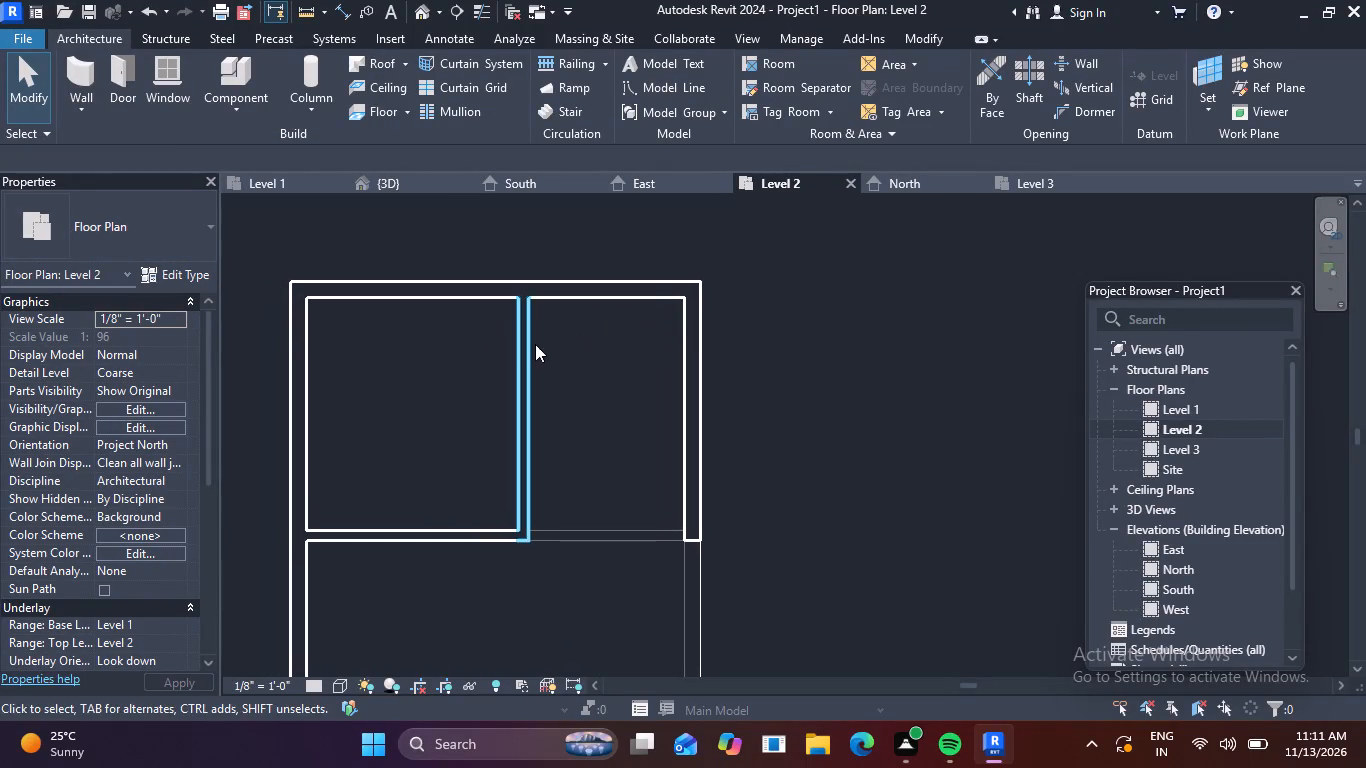
pyautogui.moveTo(534, 344); pyautogui.dragTo(480, 199, button='middle')
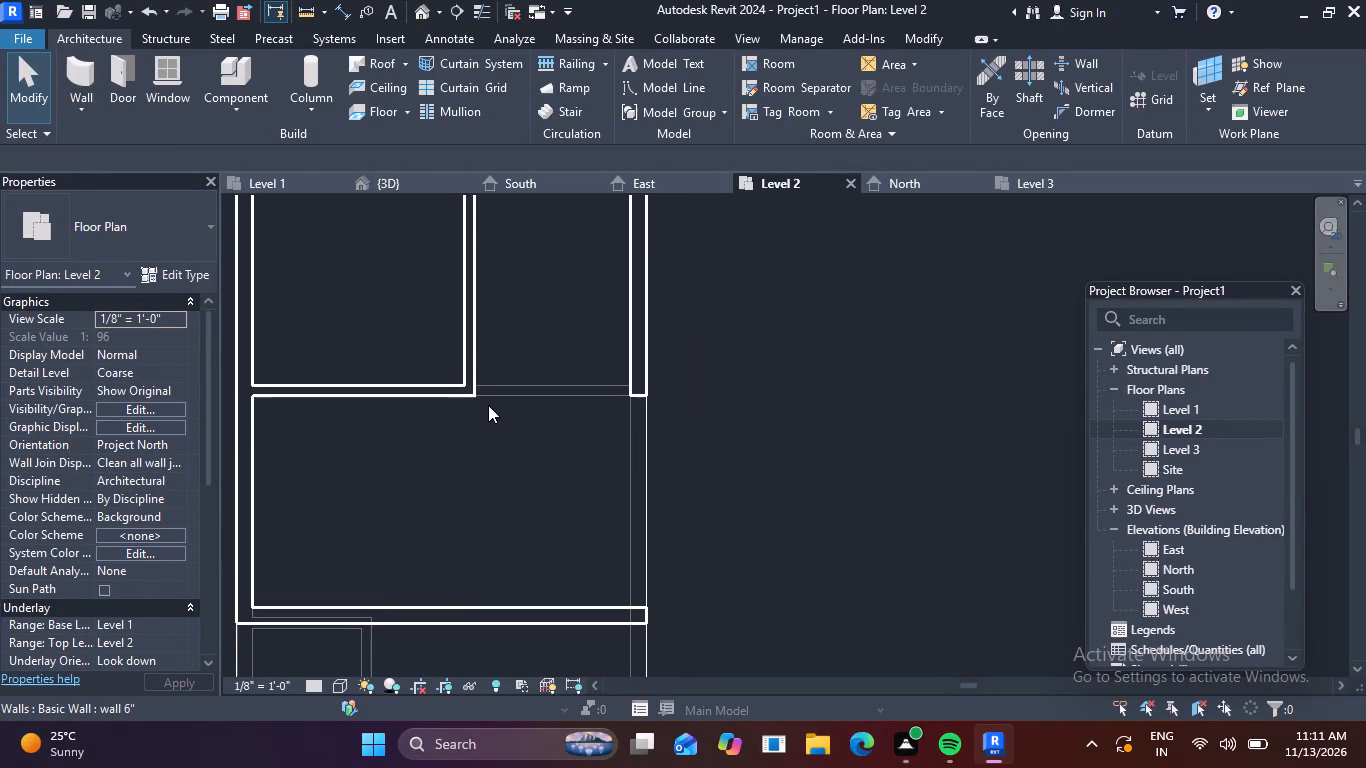
pyautogui.moveTo(523, 350); pyautogui.dragTo(527, 466, button='middle')
pyautogui.scroll(-1, 524, 350)
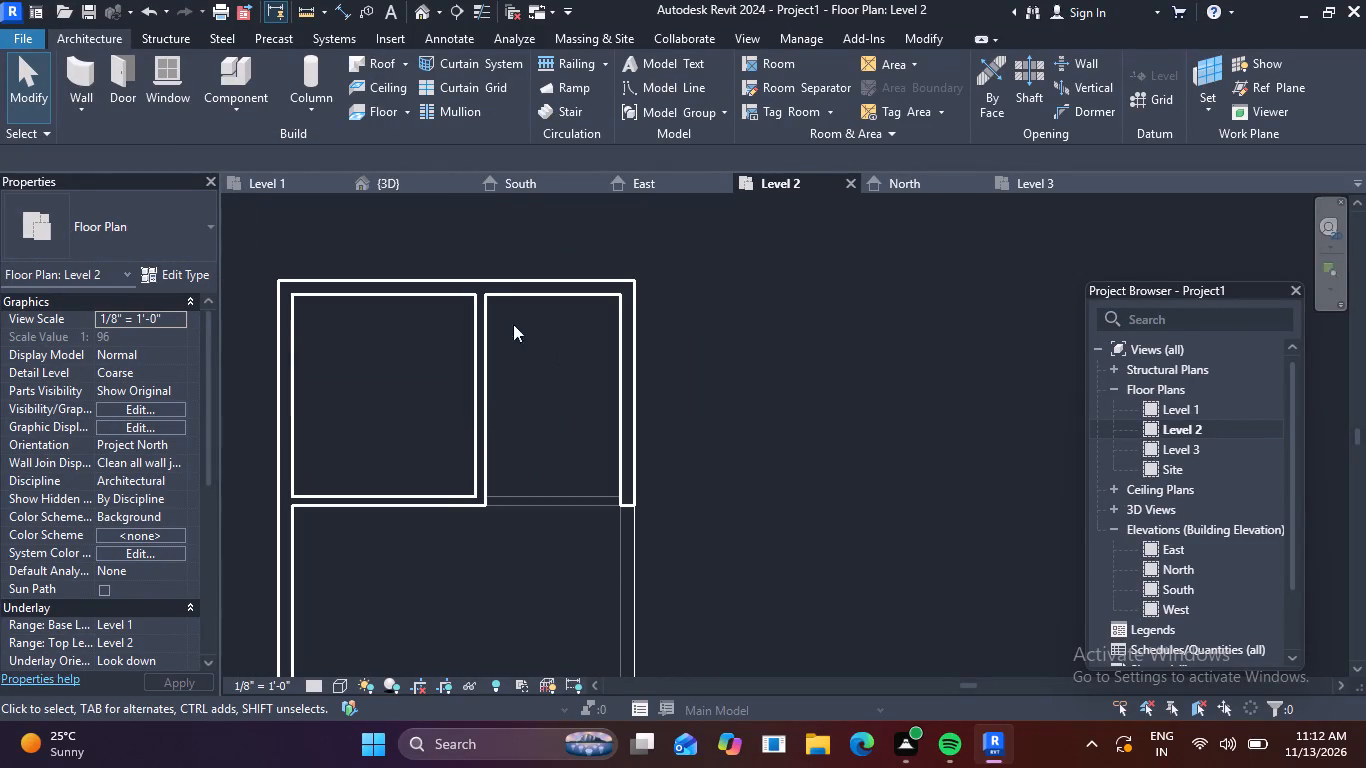
pyautogui.click(485, 374)
pyautogui.write('cs')
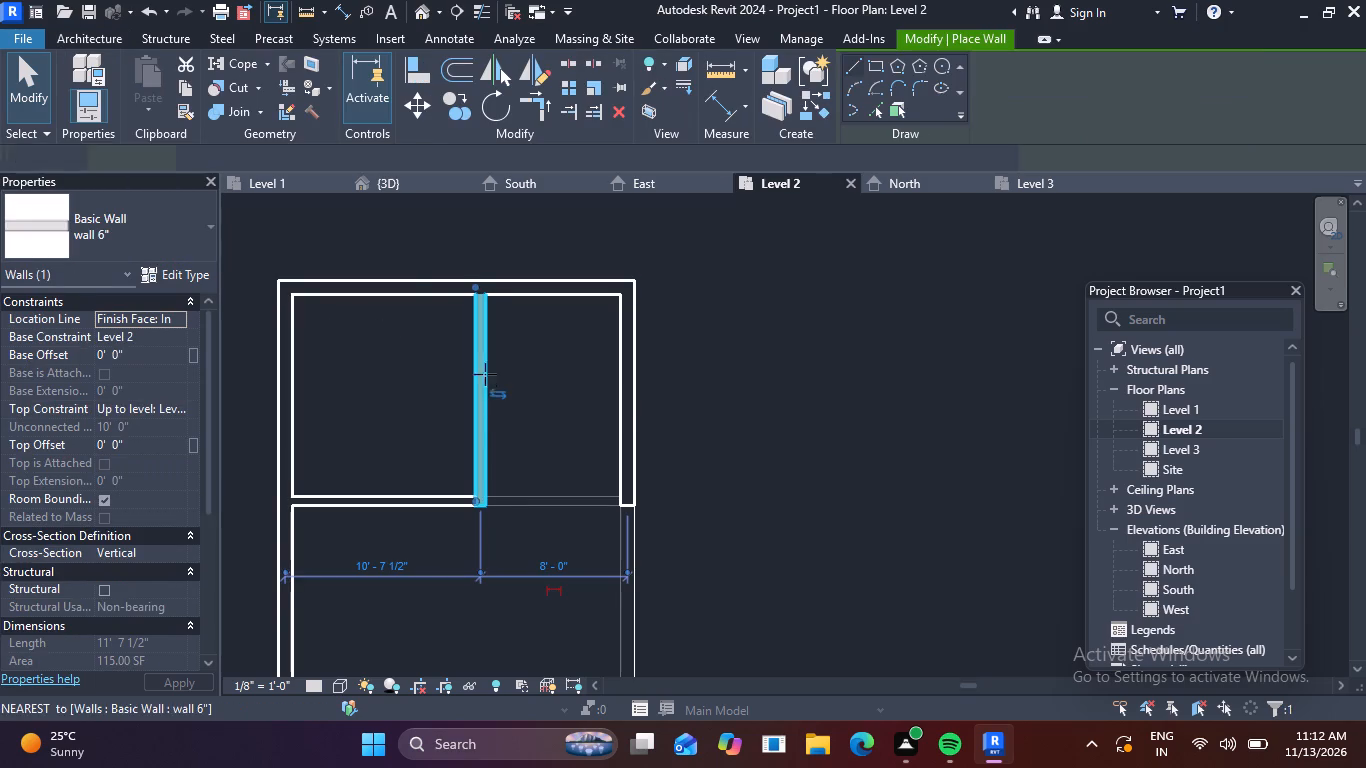
pyautogui.click(620, 376)
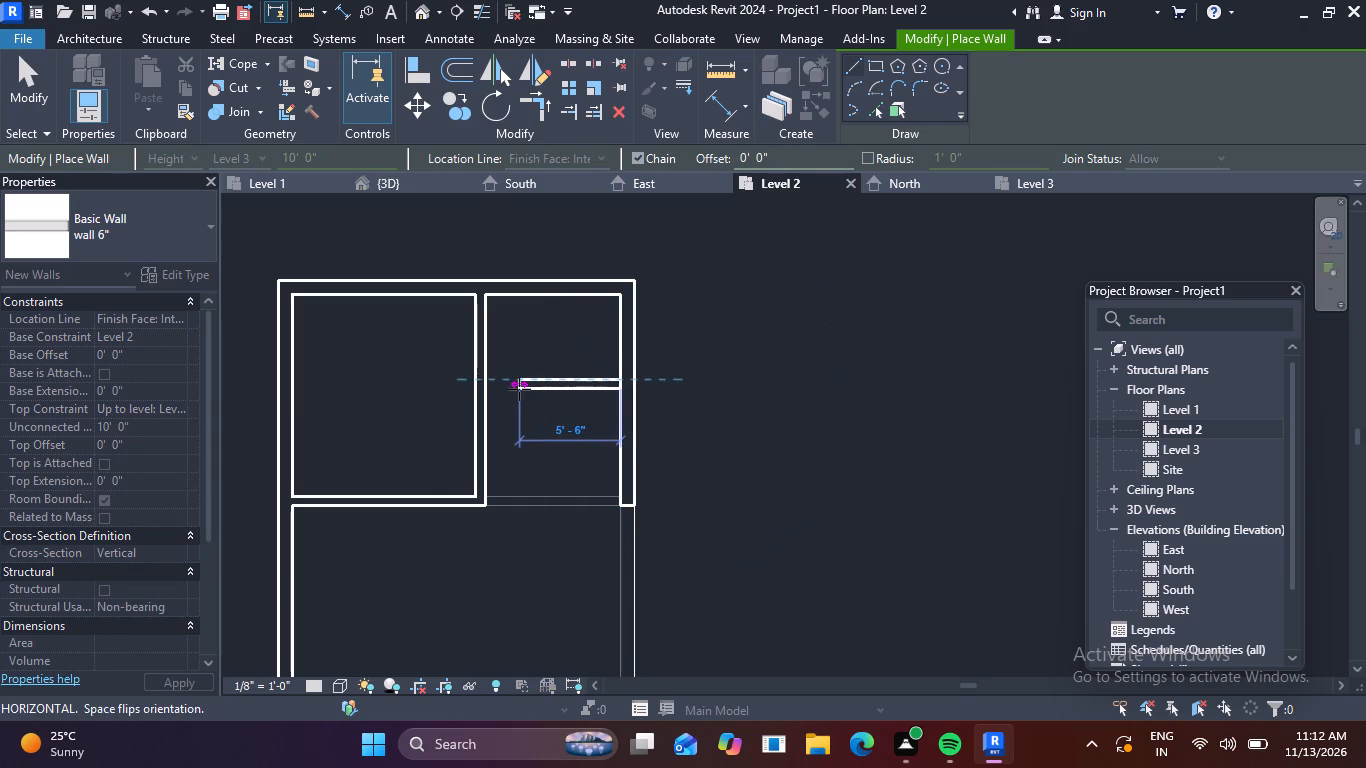
pyautogui.click(485, 382)
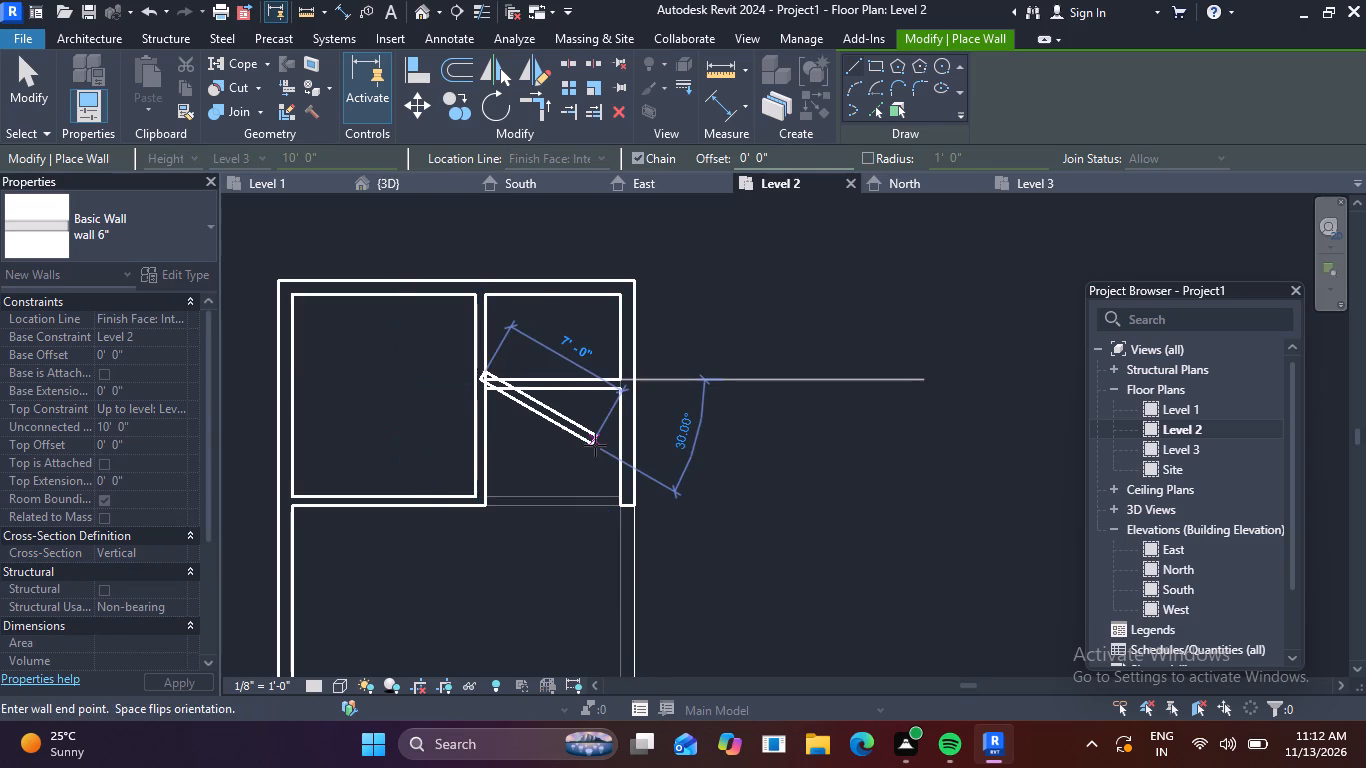
pyautogui.press('Escape')
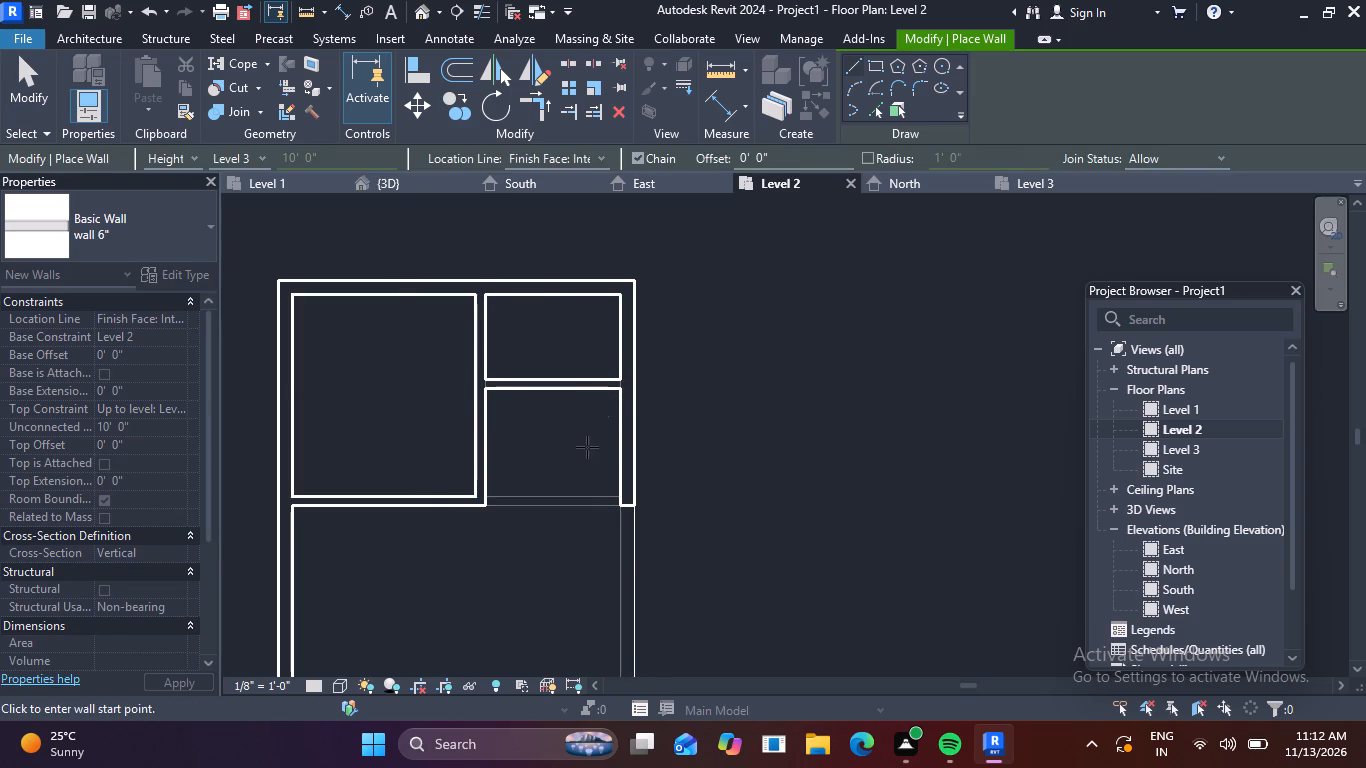
# Start a new wall of the same type as the west 9" exterior wall.
pyautogui.scroll(-2, 556, 441)
pyautogui.moveTo(568, 499); pyautogui.dragTo(562, 448, button='middle')
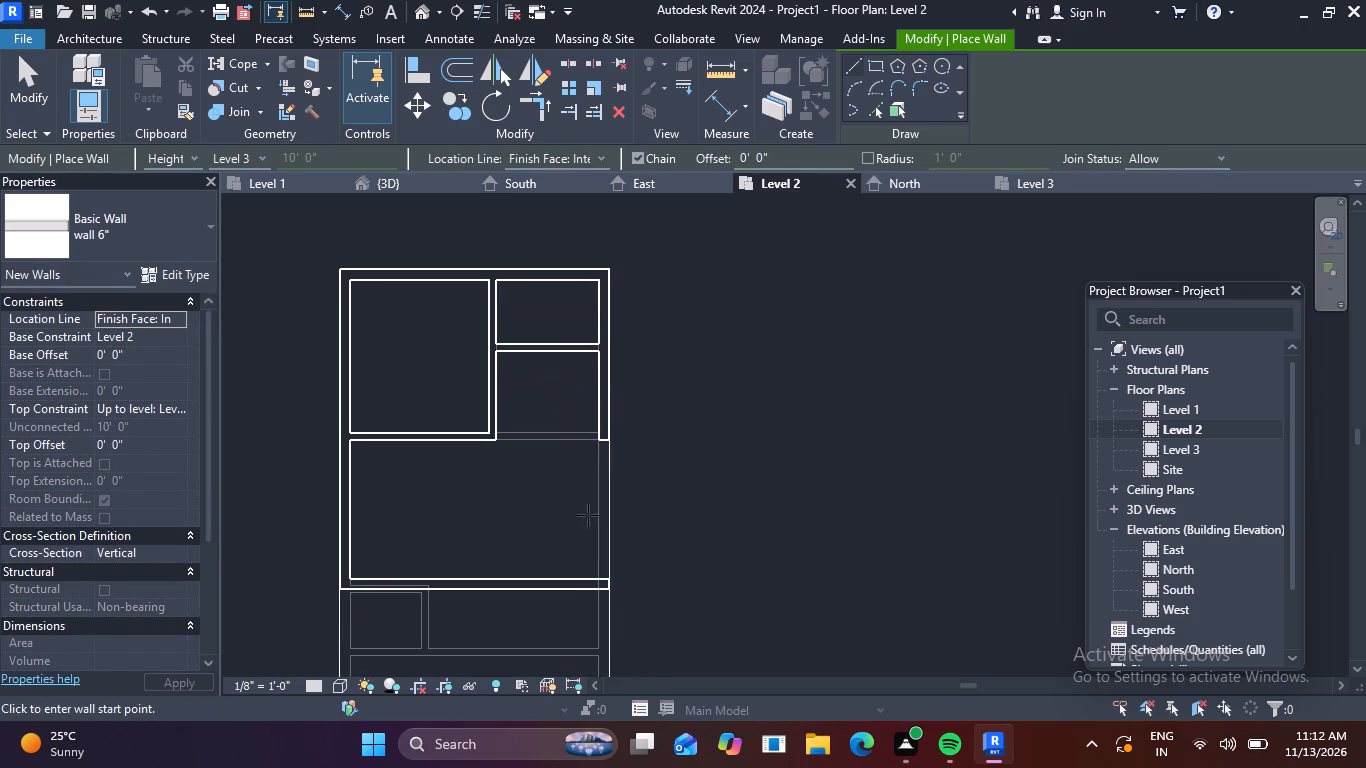
pyautogui.scroll(-1, 564, 571)
pyautogui.moveTo(564, 571); pyautogui.dragTo(571, 443, button='middle')
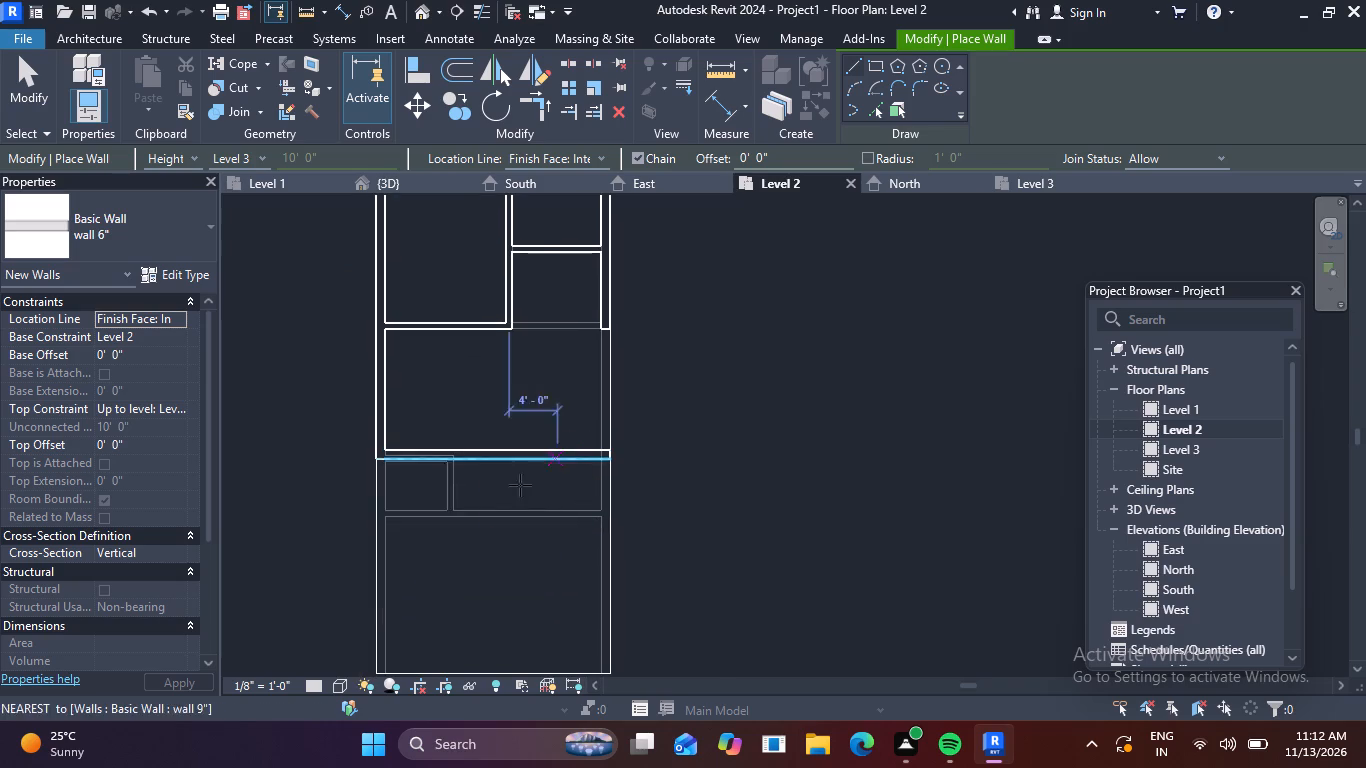
pyautogui.press('Escape')
pyautogui.click(386, 395)
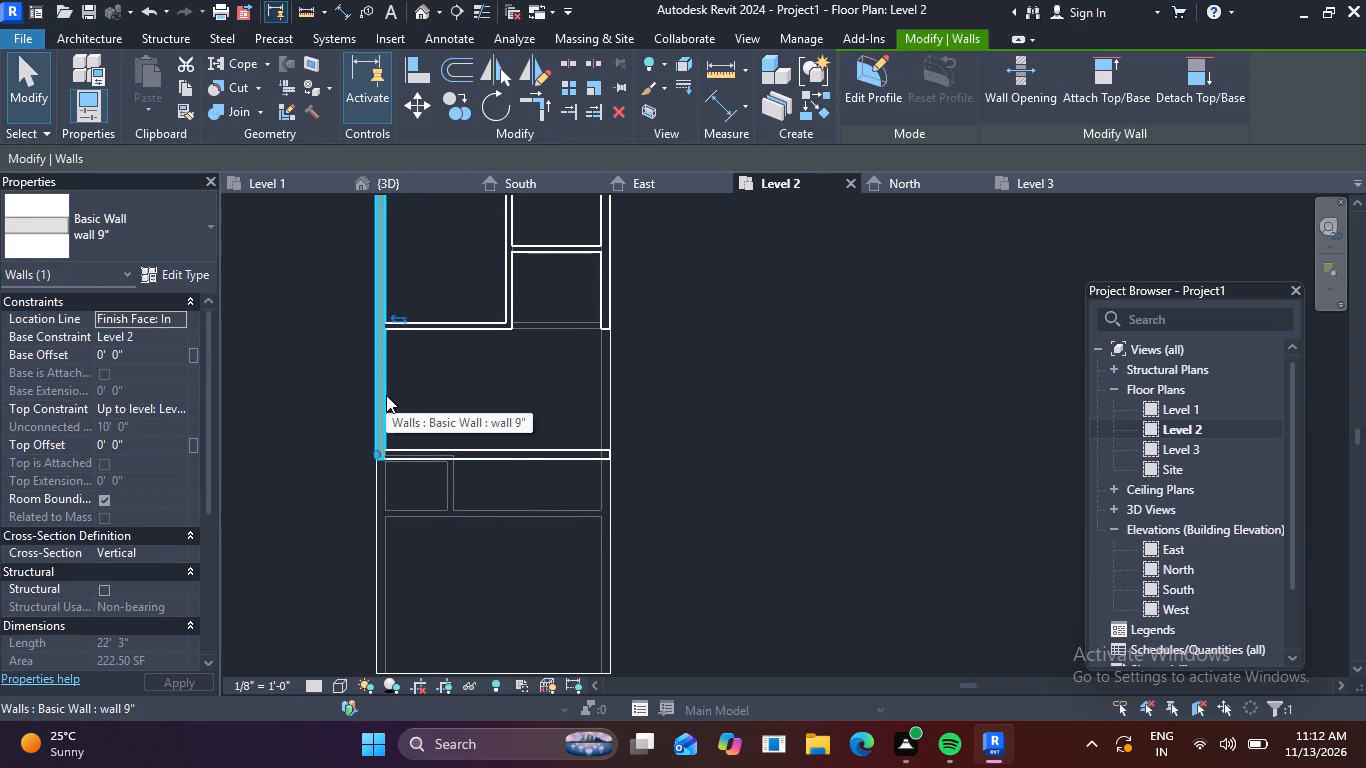
pyautogui.write('cs')
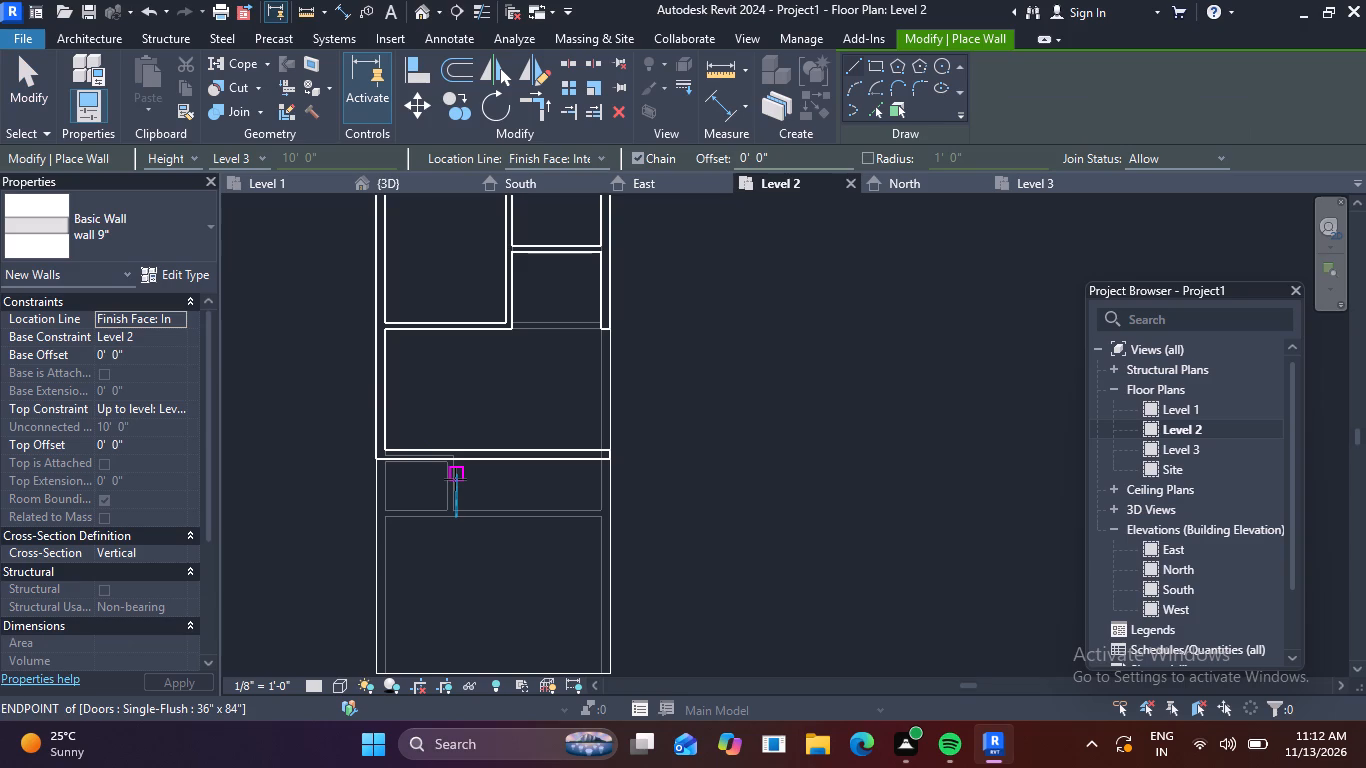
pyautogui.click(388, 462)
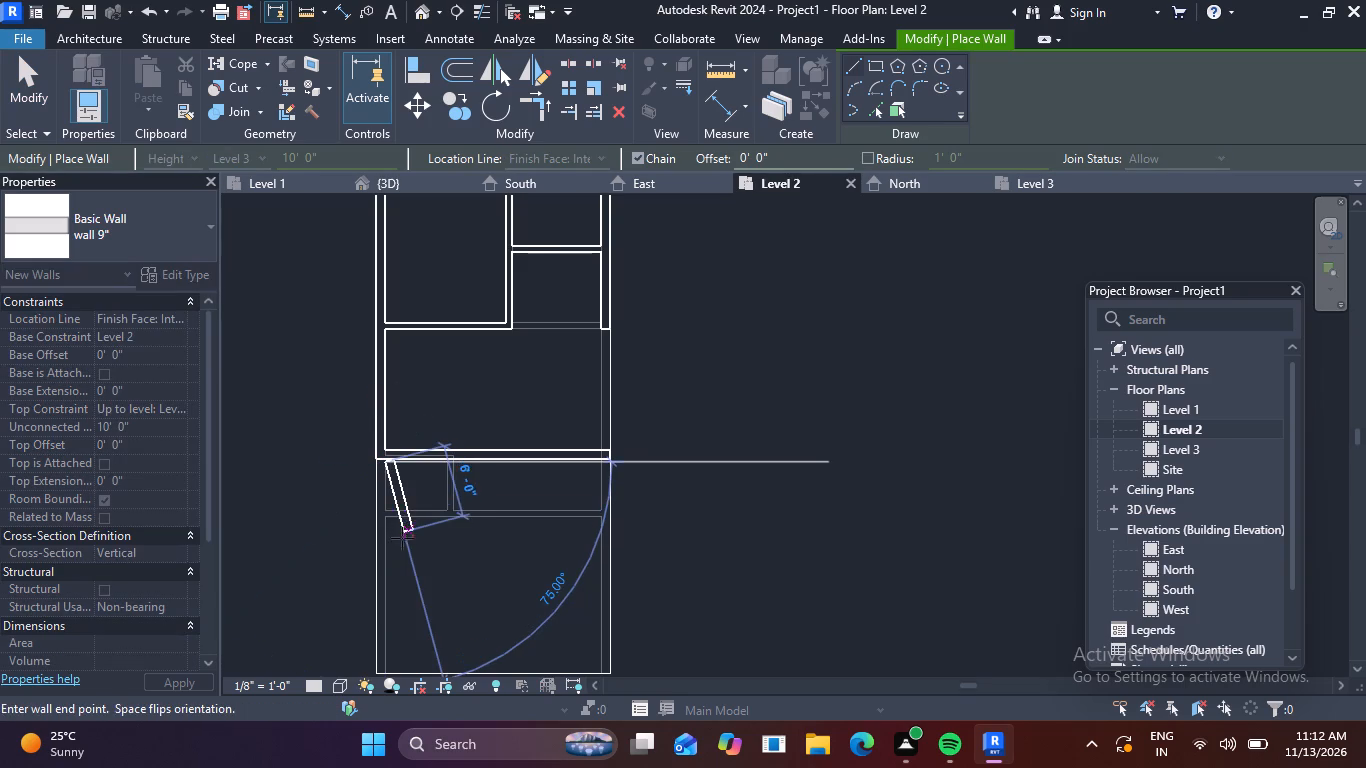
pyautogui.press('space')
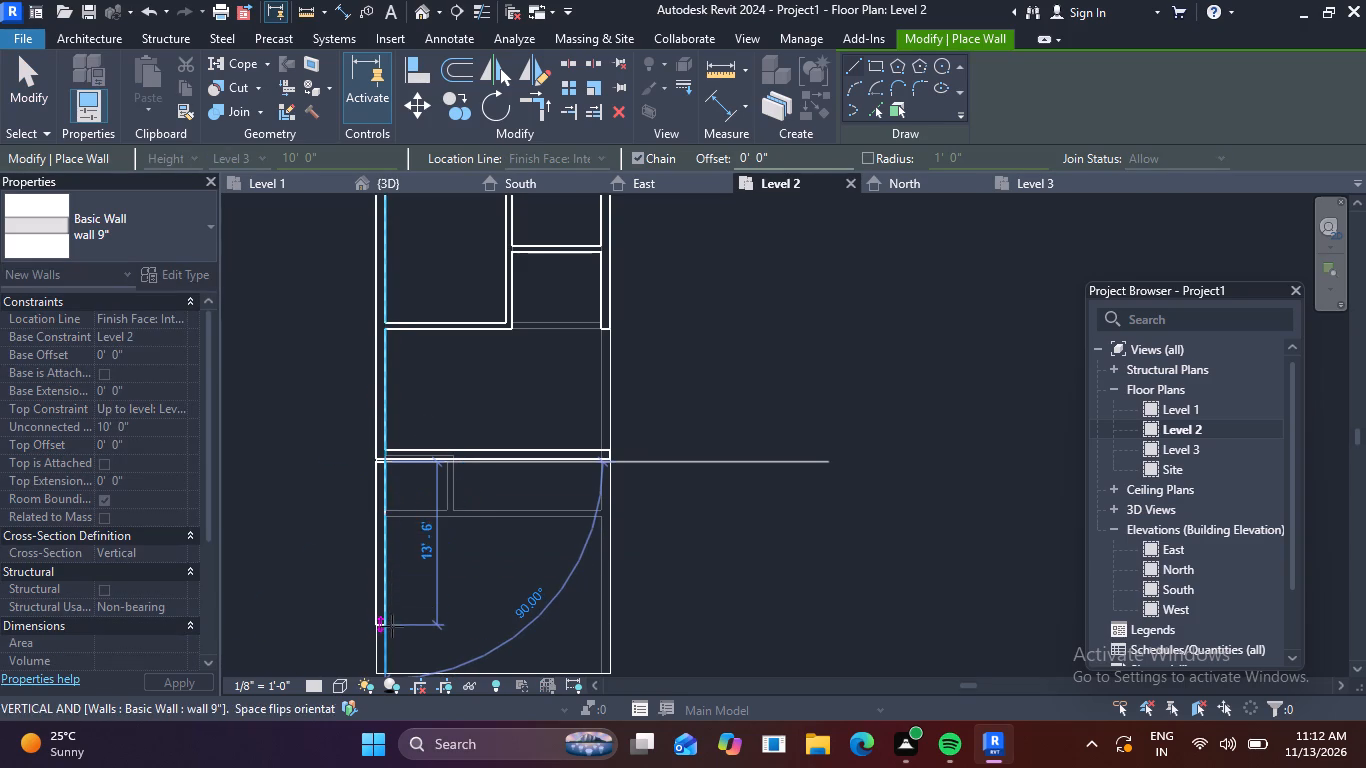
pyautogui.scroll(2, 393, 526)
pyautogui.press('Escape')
# Draw a 9" wall 10' south from the outer southwest corner of the walled area, along the slab's west edge.
pyautogui.scroll(3, 374, 443)
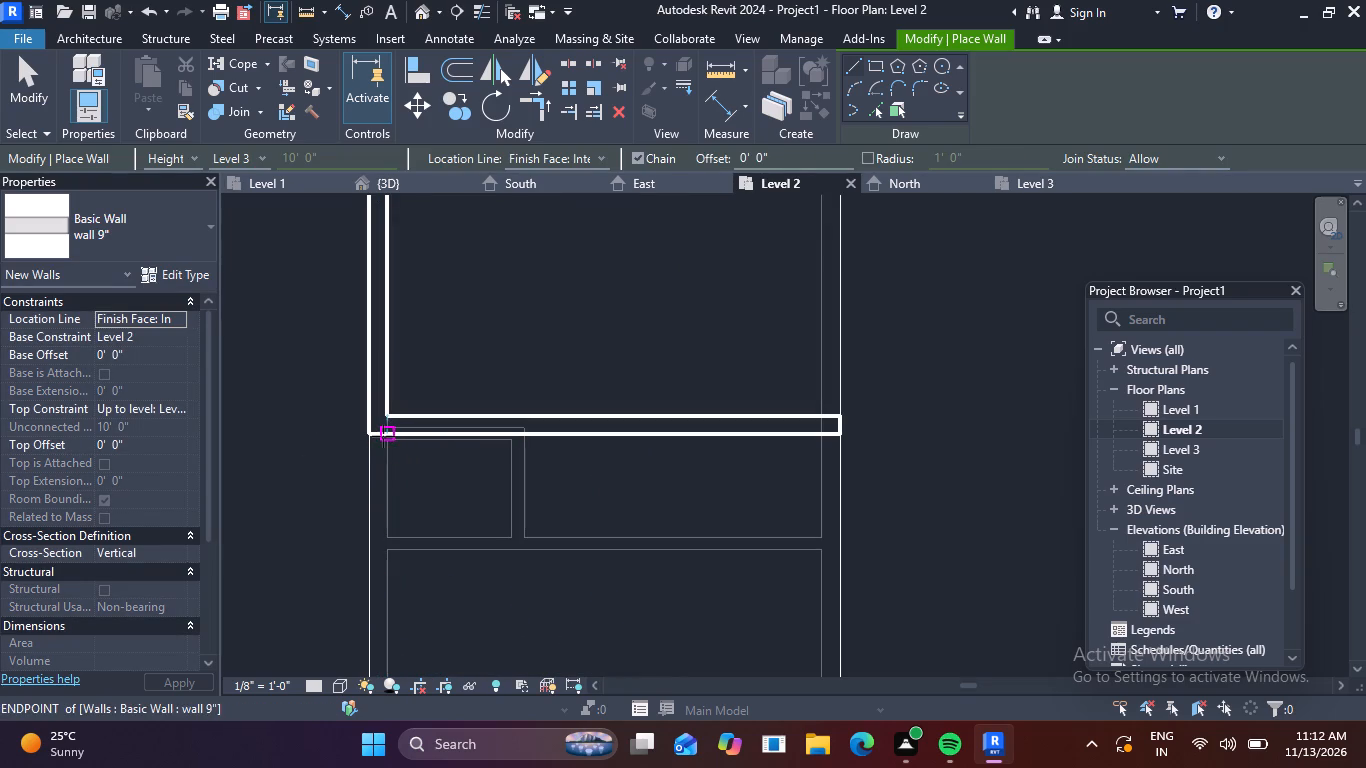
pyautogui.click(368, 434)
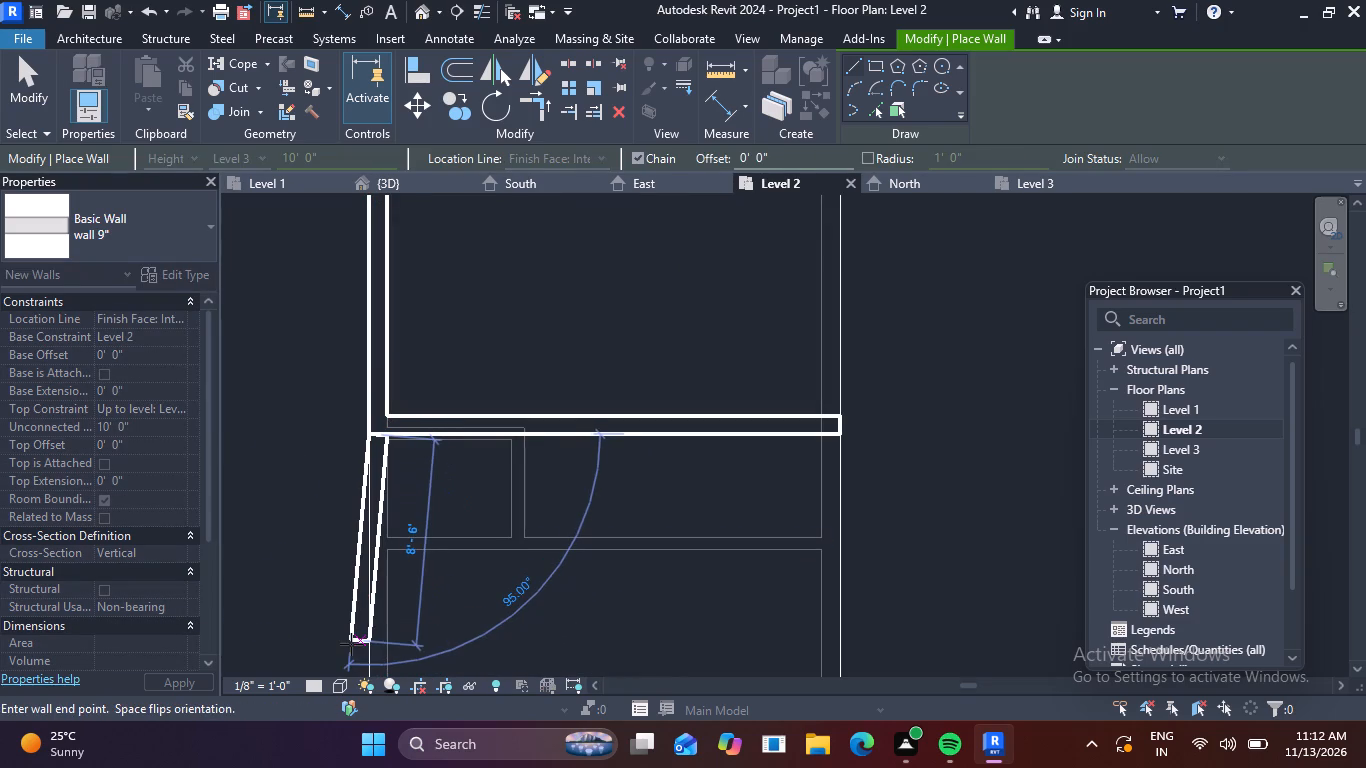
pyautogui.moveTo(351, 644); pyautogui.dragTo(365, 553, button='middle')
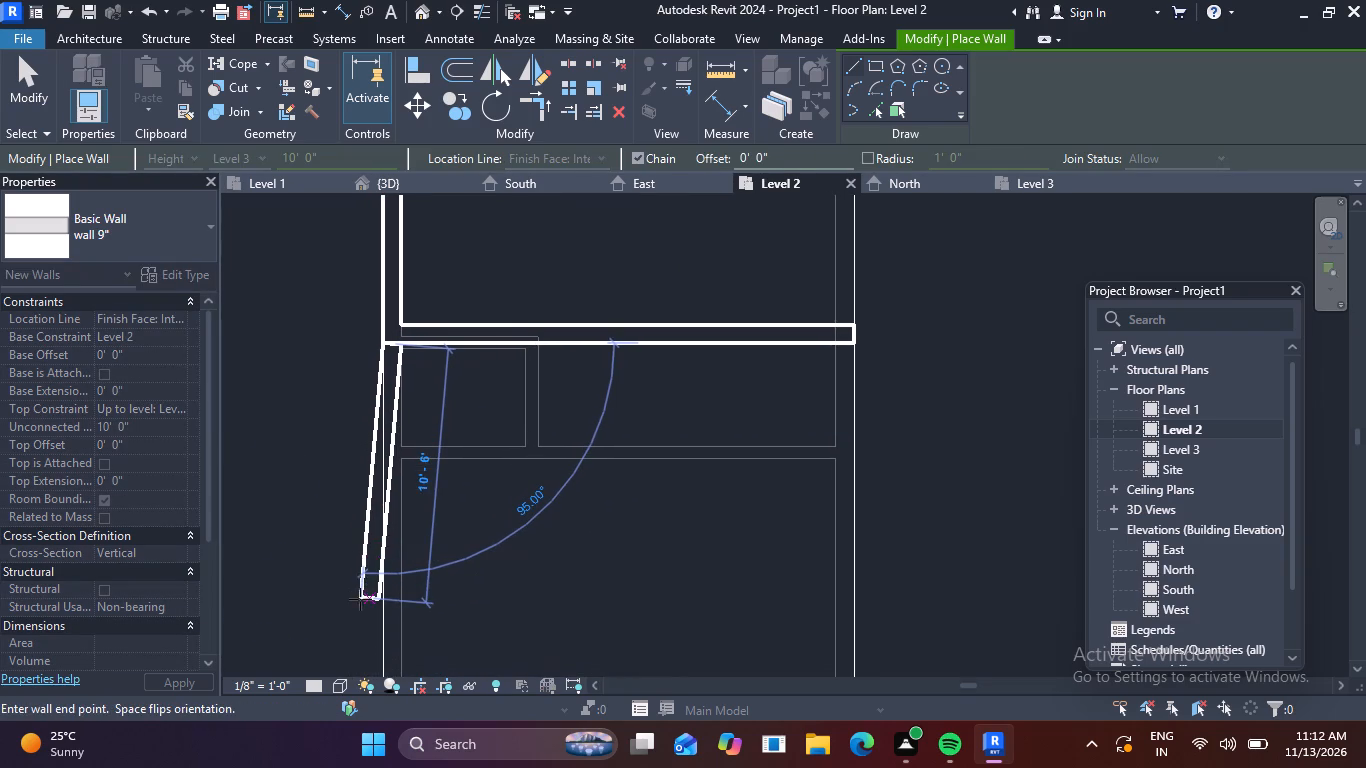
pyautogui.write('10')
pyautogui.press("'")
pyautogui.press('Return')
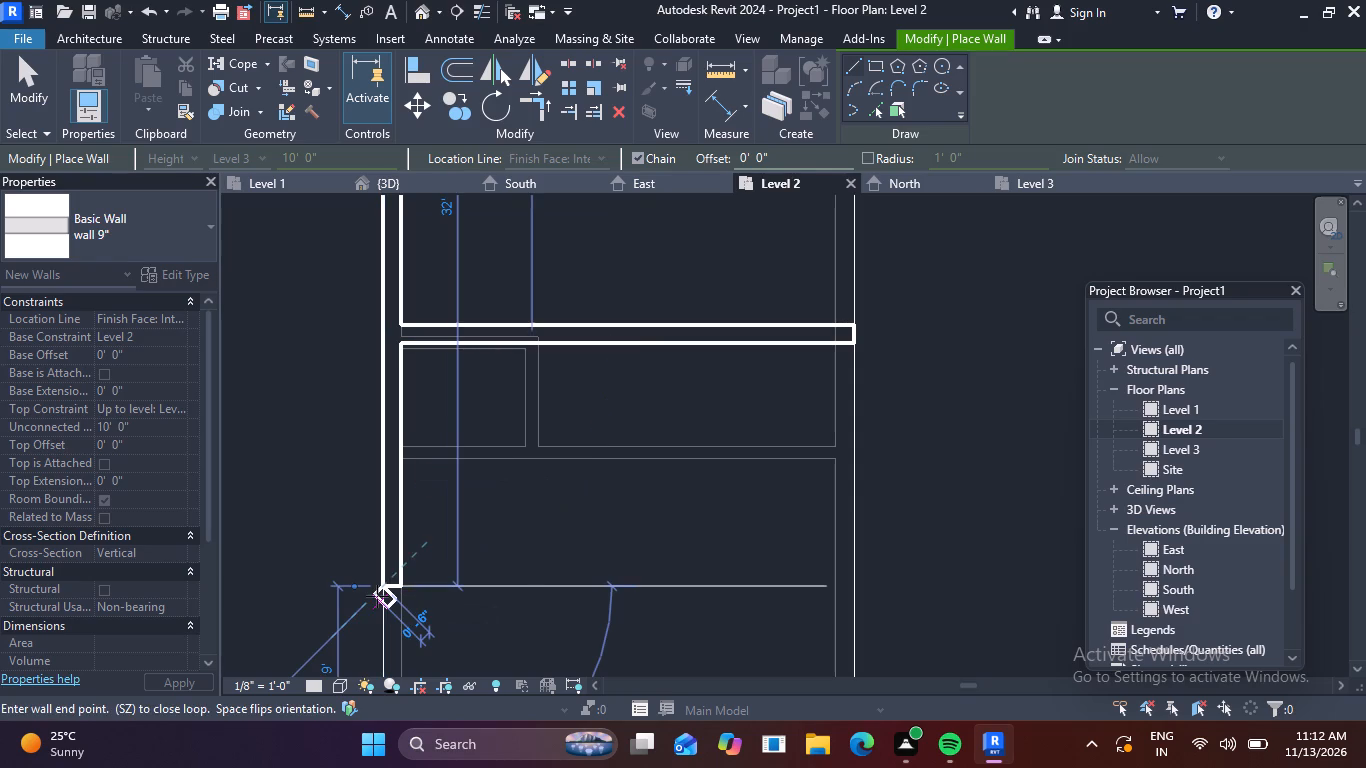
pyautogui.press('Escape')
# Draw chained 9" walls from the west wall's south end east to the slab edge, then north to meet the east end of the cross wall.
pyautogui.scroll(-3, 501, 593)
pyautogui.moveTo(510, 590); pyautogui.dragTo(513, 455, button='middle')
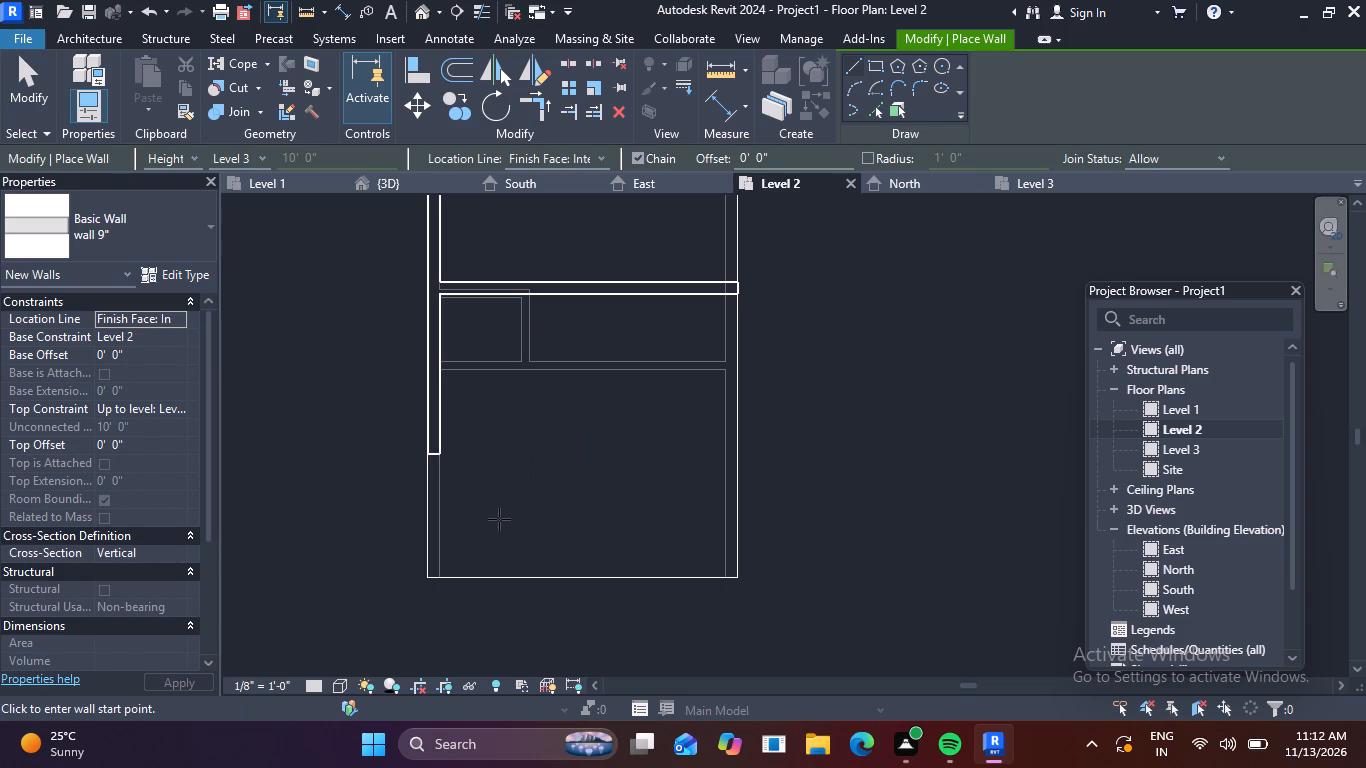
pyautogui.click(439, 455)
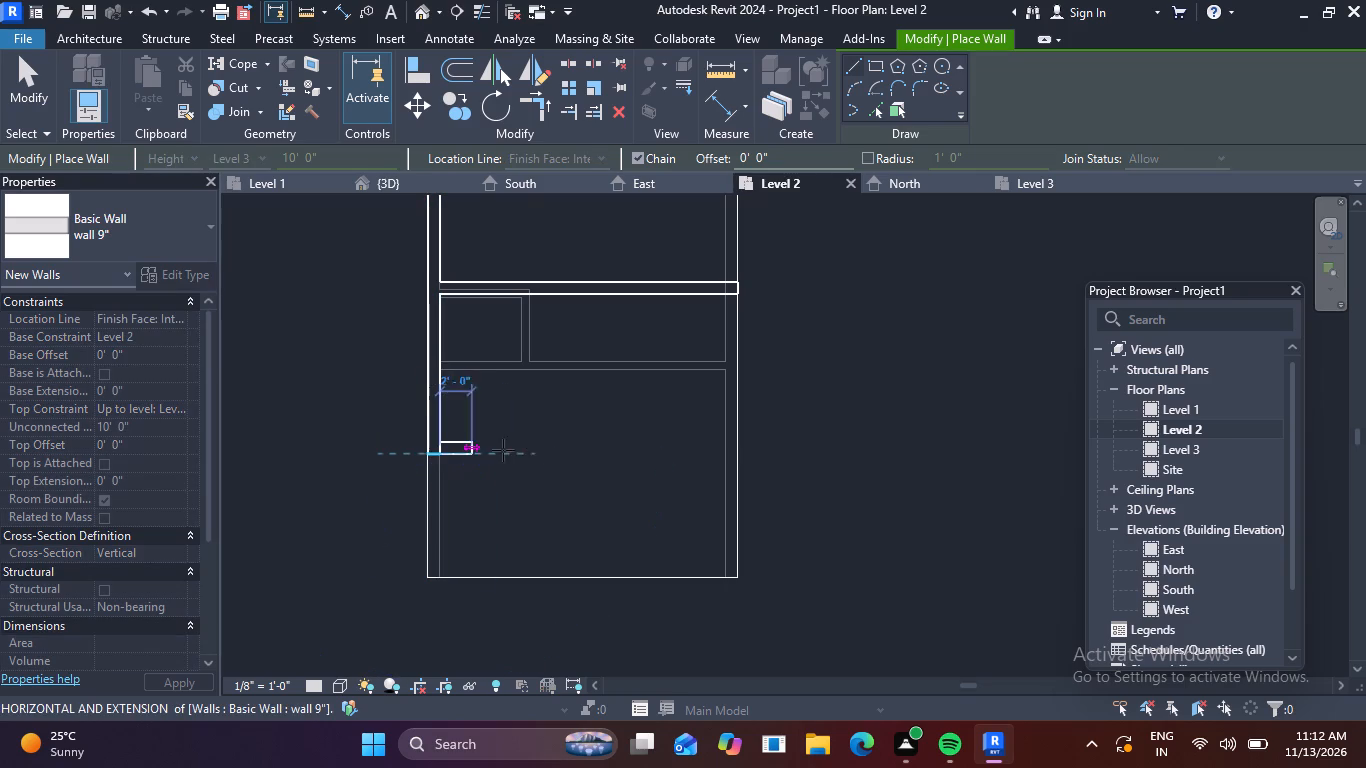
pyautogui.press('space')
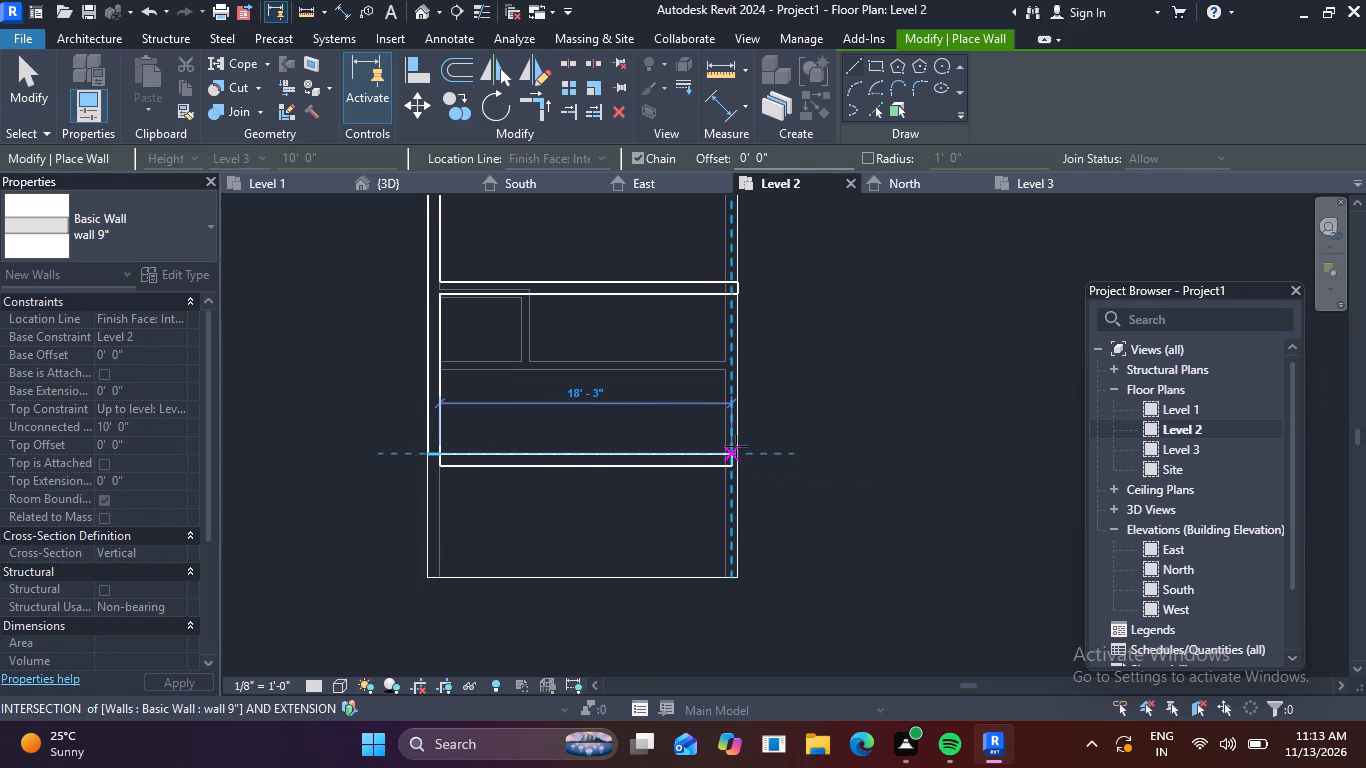
pyautogui.click(736, 446)
pyautogui.press('space')
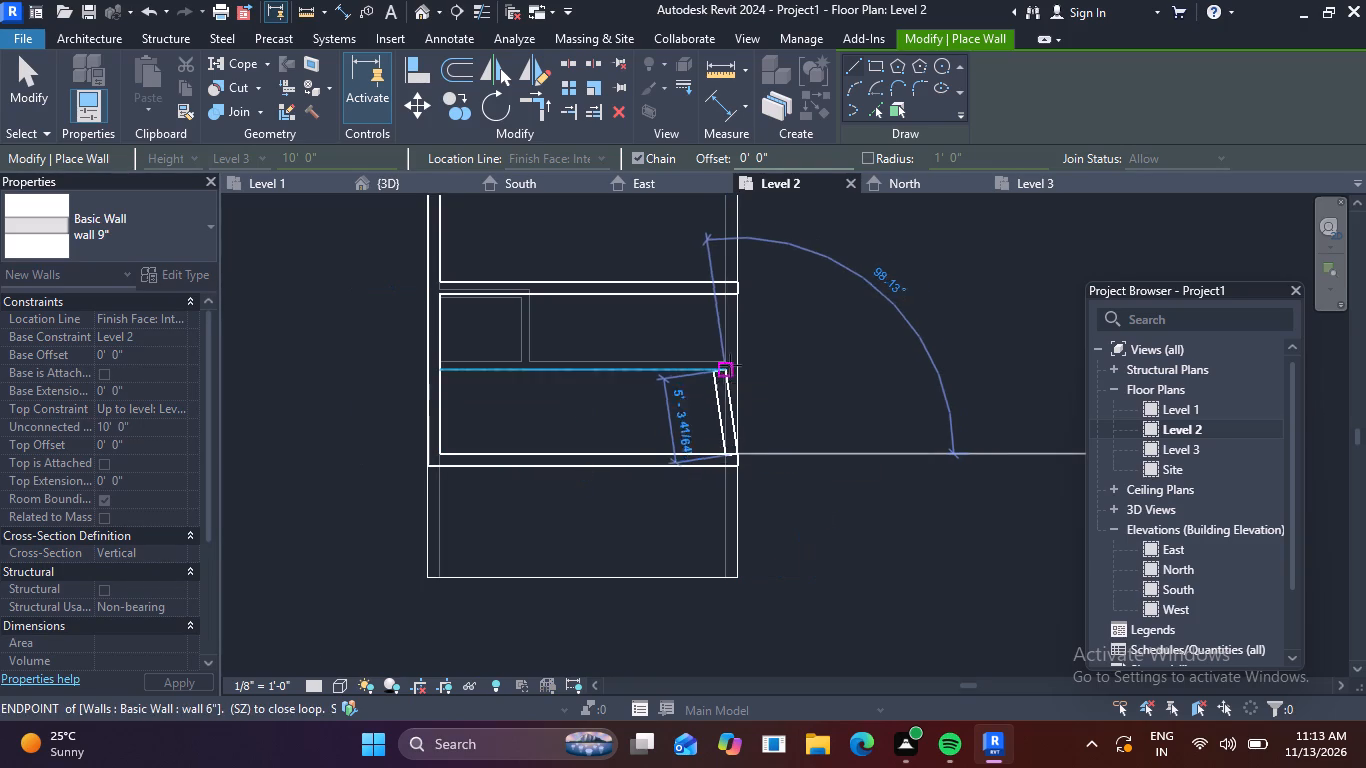
pyautogui.click(735, 303)
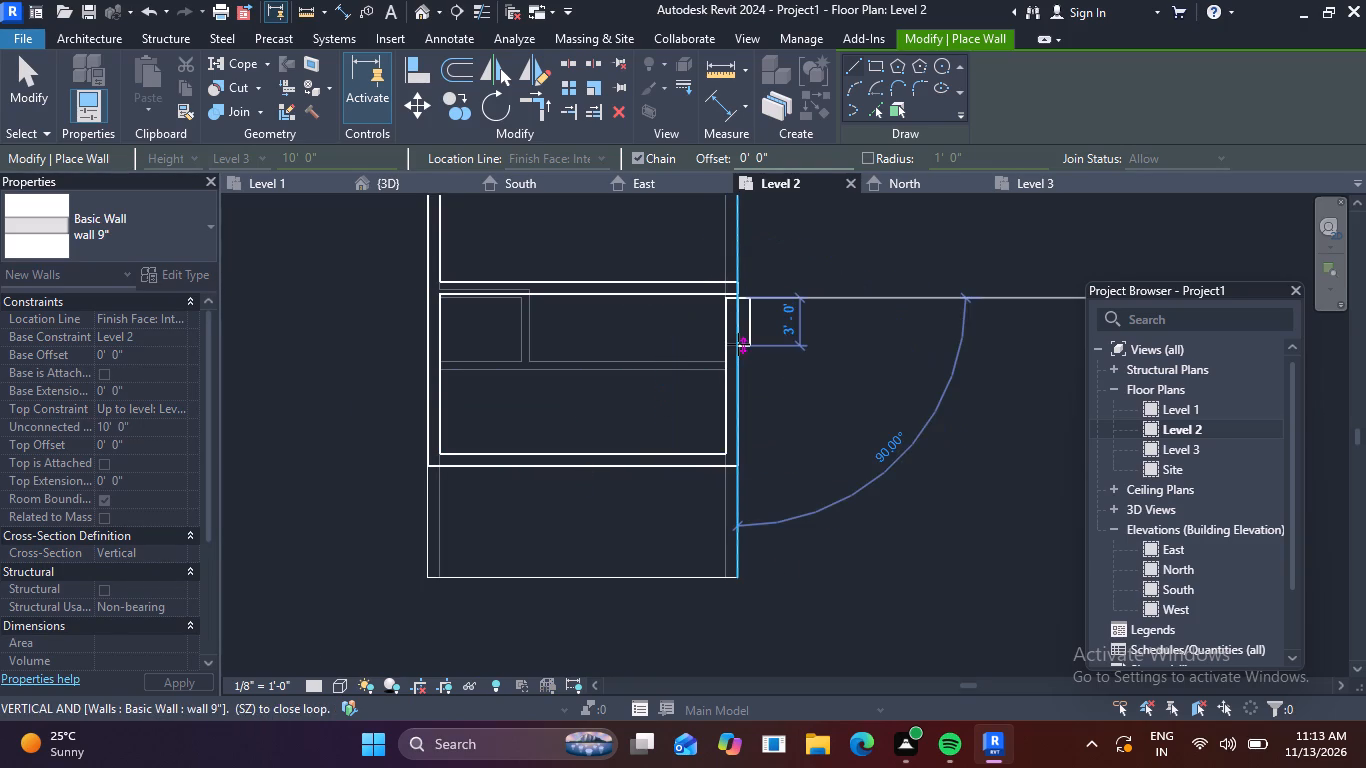
pyautogui.scroll(18, 741, 288)
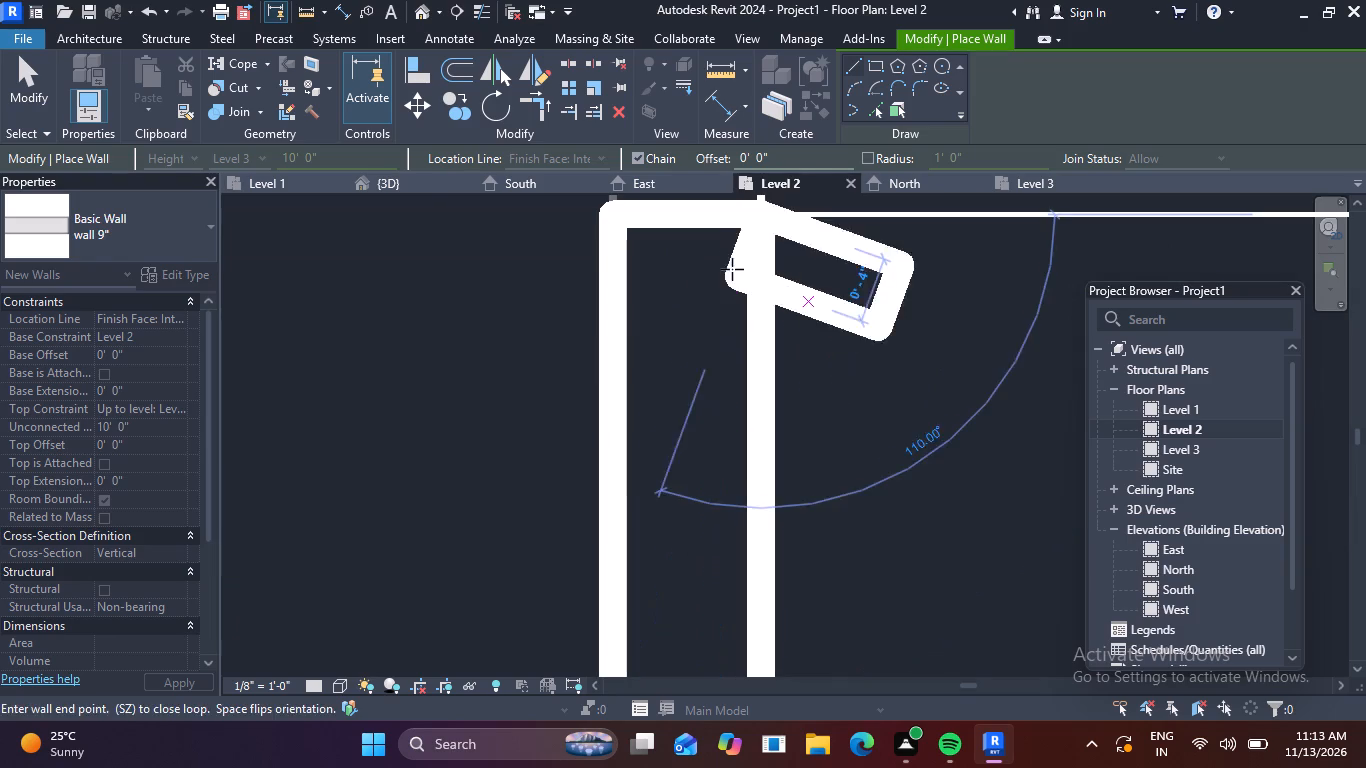
pyautogui.moveTo(713, 242); pyautogui.dragTo(707, 501, button='middle')
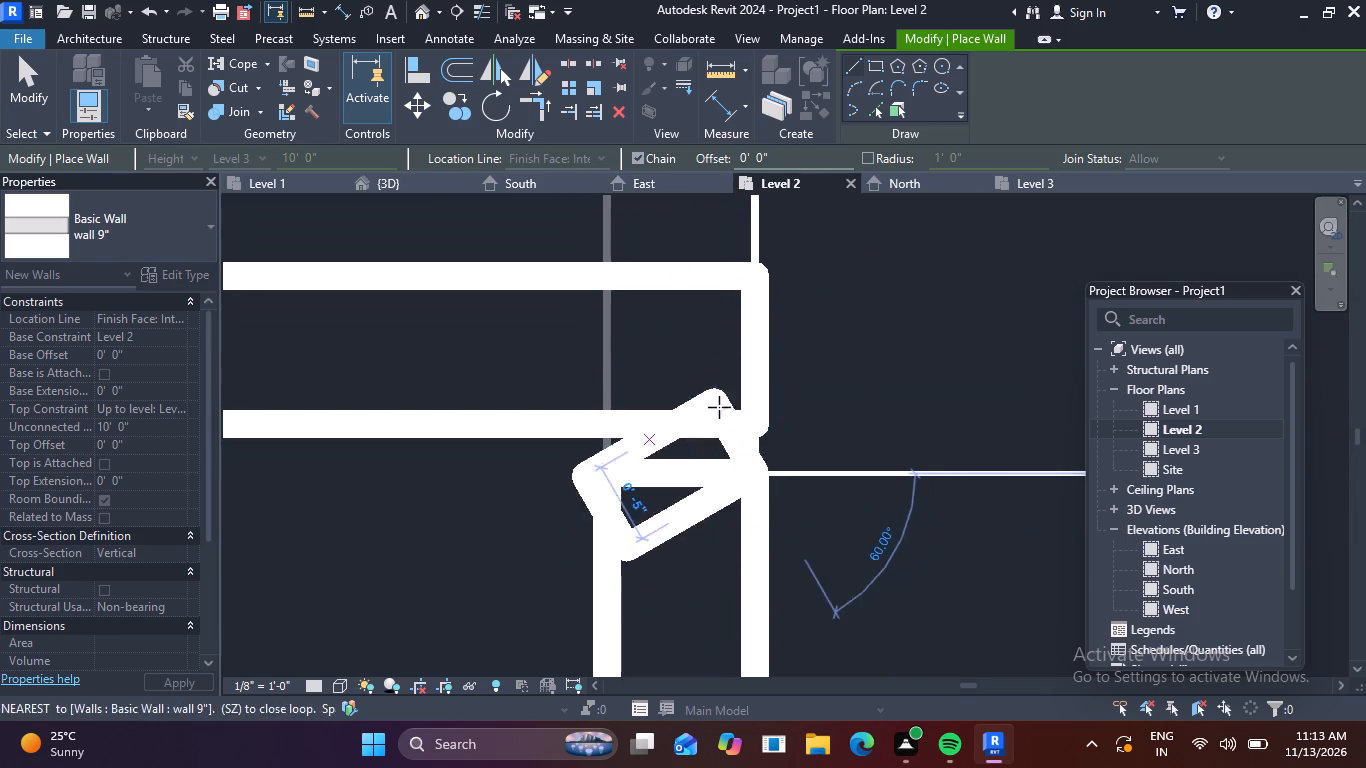
pyautogui.click(751, 415)
pyautogui.press('Escape')
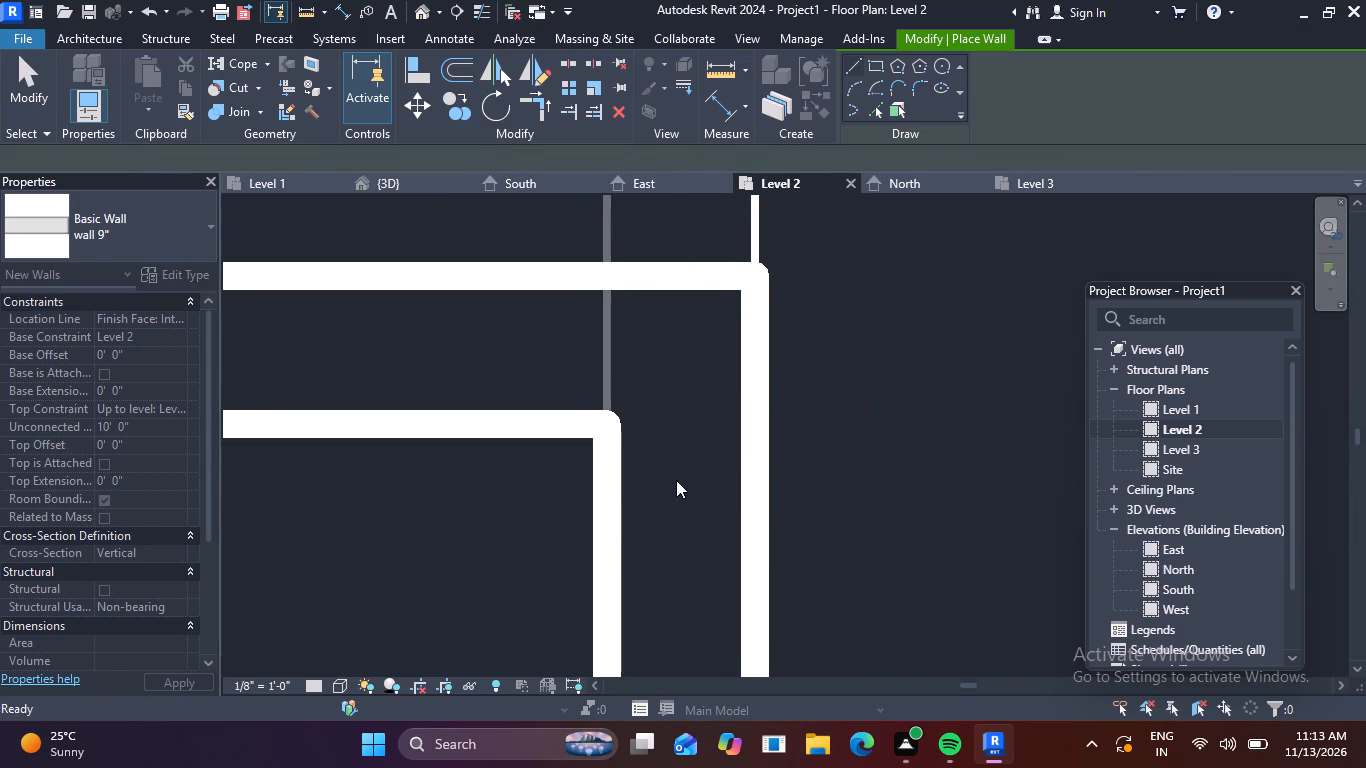
pyautogui.scroll(-20, 667, 485)
pyautogui.moveTo(738, 509); pyautogui.dragTo(742, 355, button='middle')
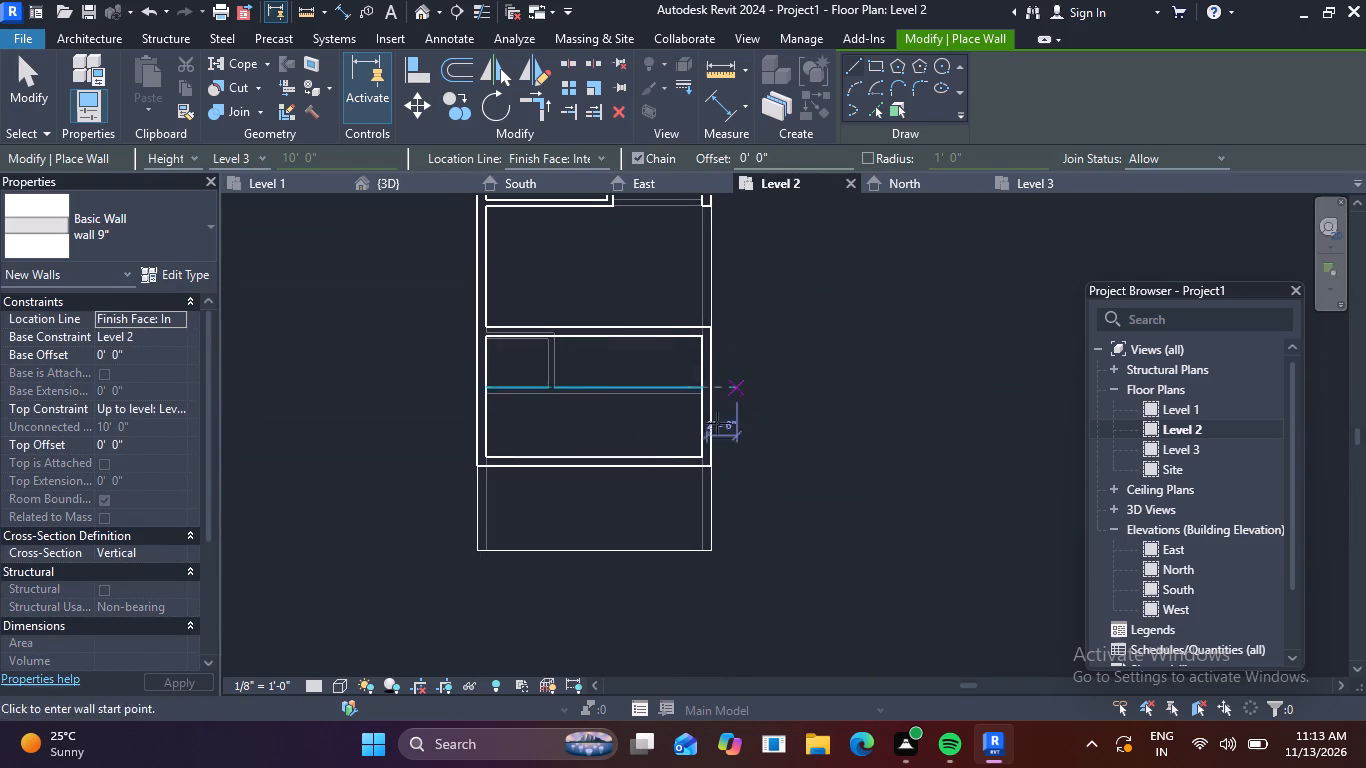
pyautogui.press('Escape')
# Make the type of the north rooms' 6" partition wall current for new walls.
pyautogui.scroll(7, 504, 465)
pyautogui.scroll(-6, 466, 460)
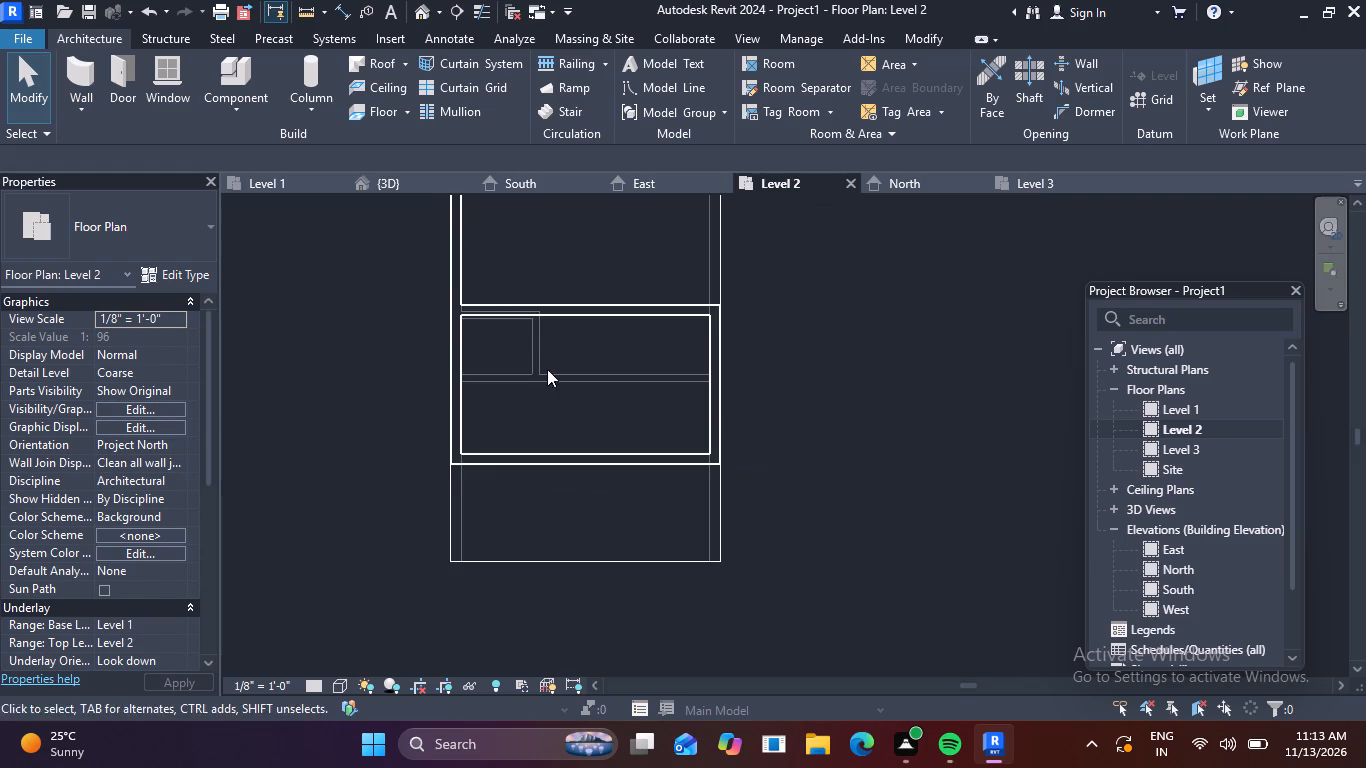
pyautogui.moveTo(561, 381); pyautogui.dragTo(547, 473, button='middle')
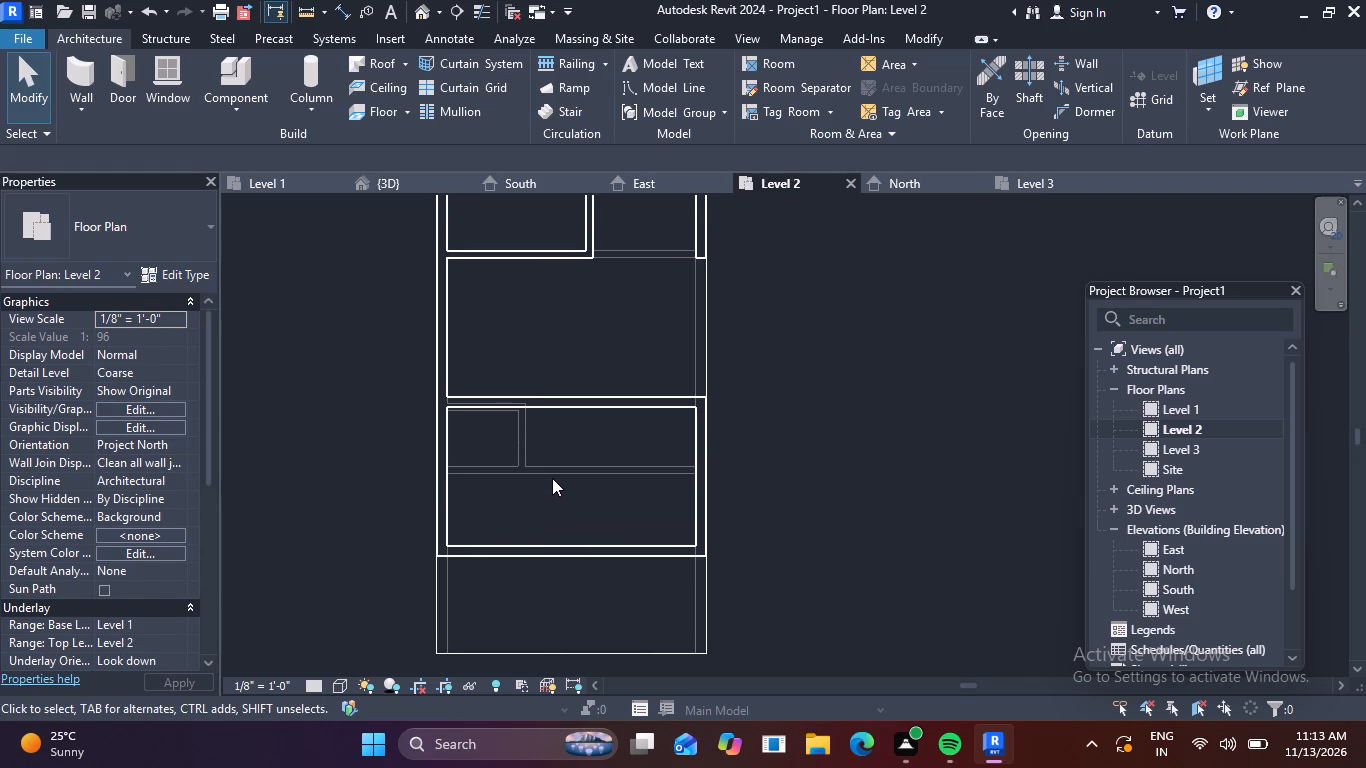
pyautogui.scroll(-2, 552, 478)
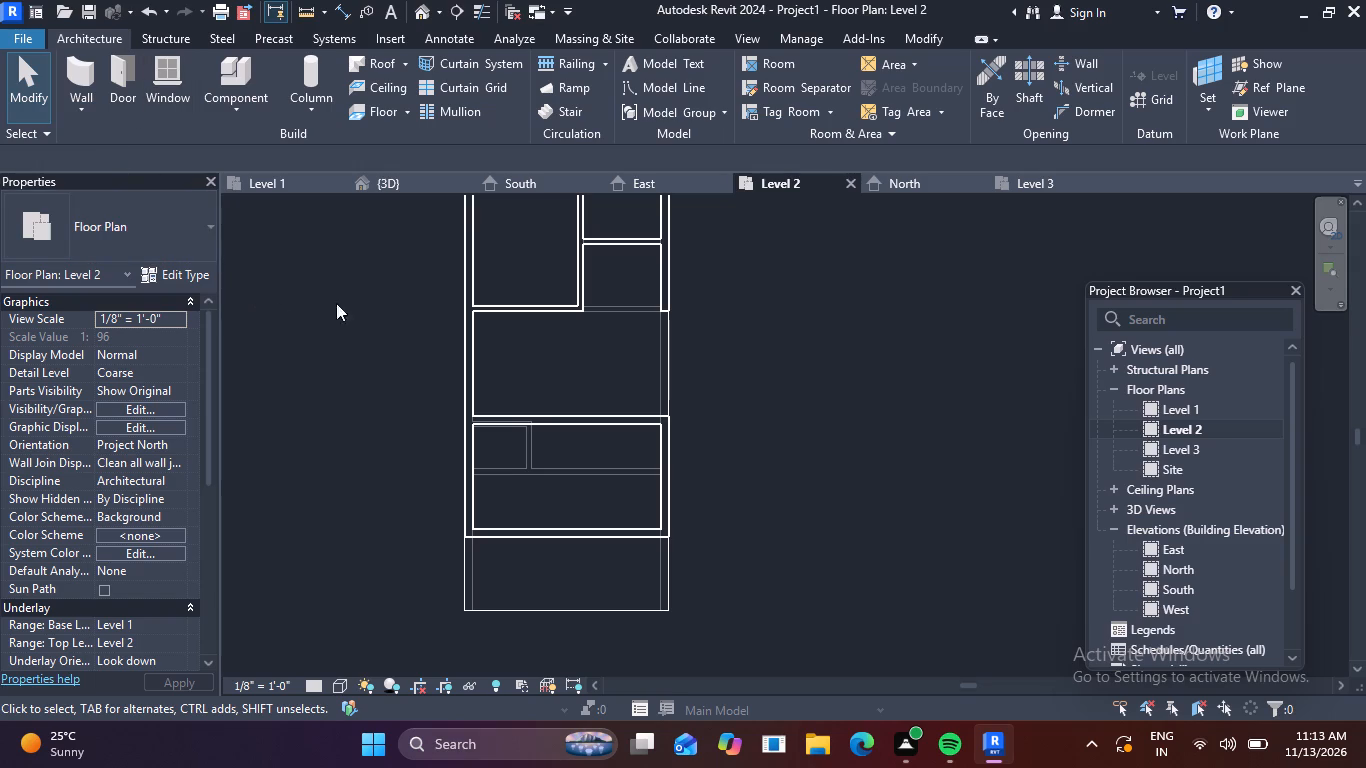
pyautogui.click(580, 276)
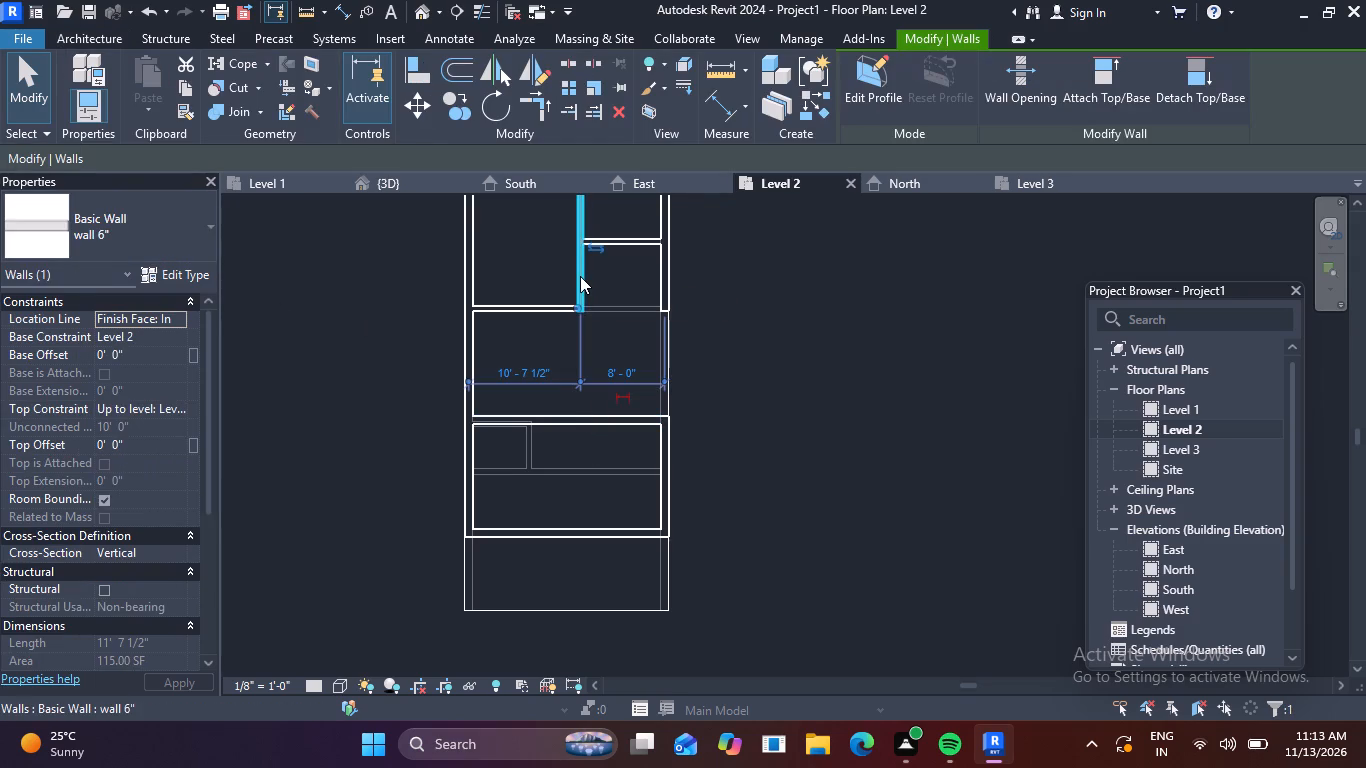
pyautogui.write('cs')
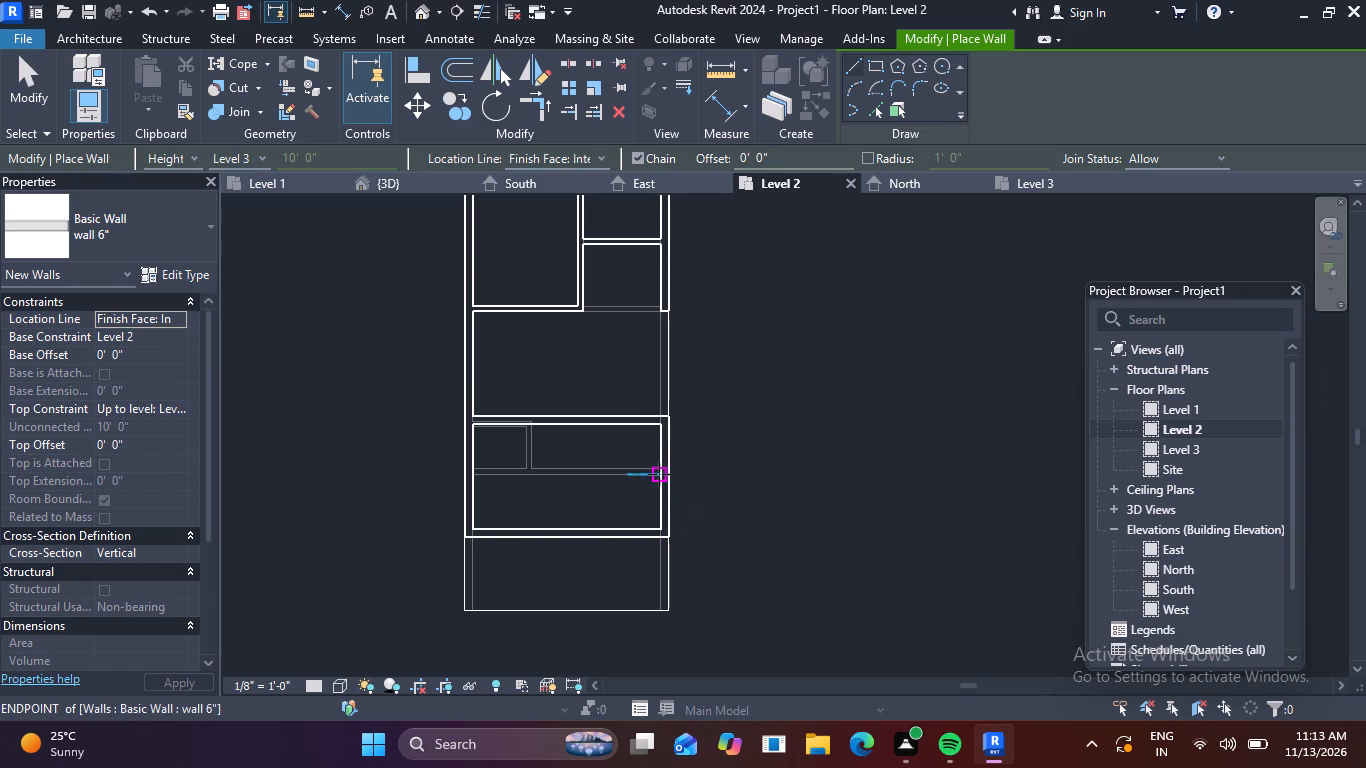
pyautogui.scroll(3, 647, 468)
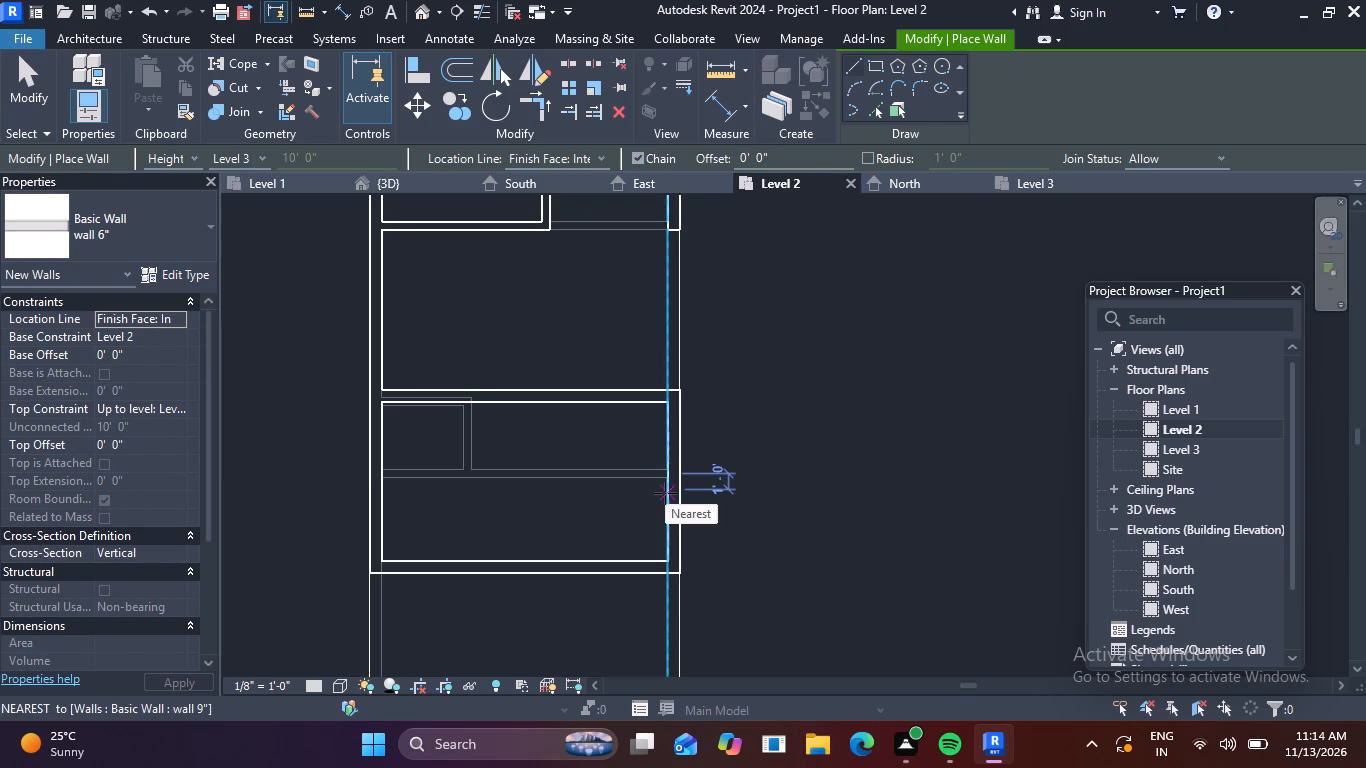
pyautogui.press('Escape')
pyautogui.press('Escape')
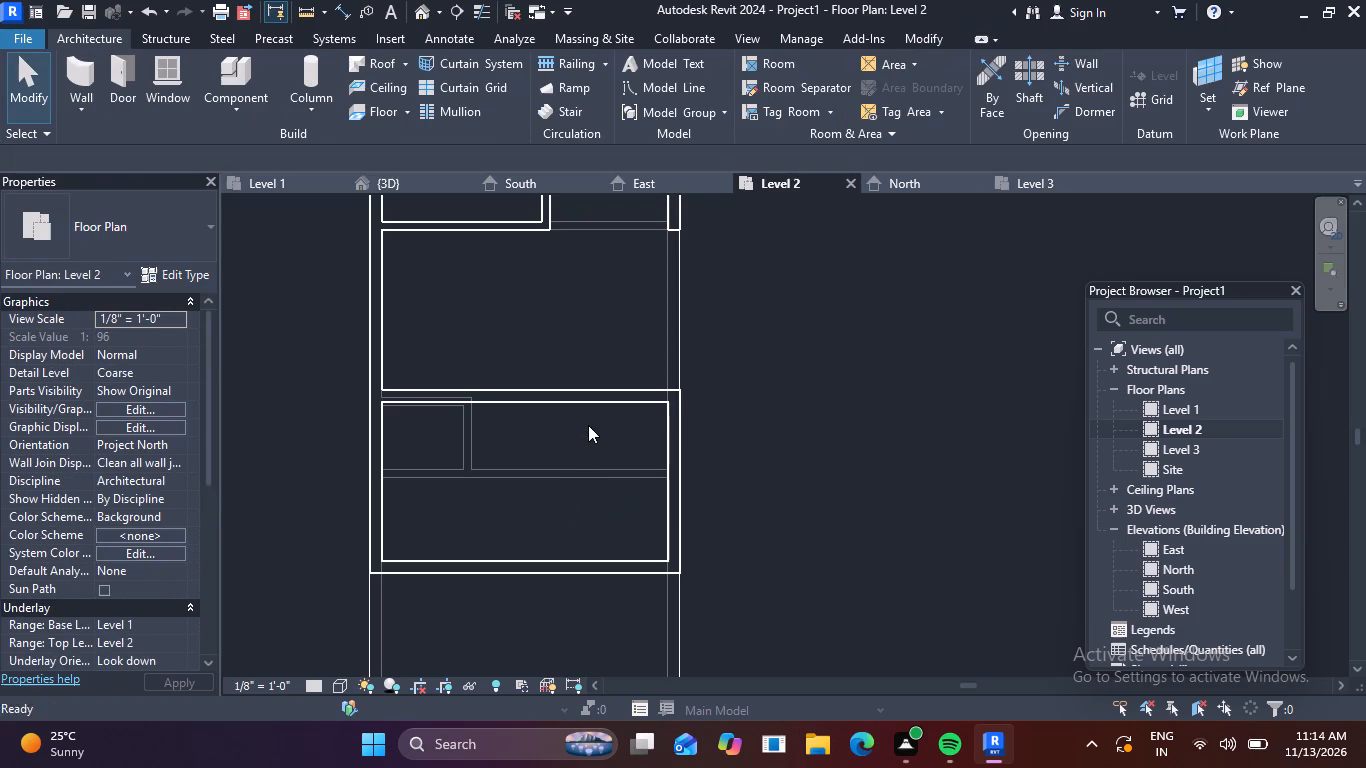
# Draw a 7' long 6" wall westward from the southern room's east wall, using a 5' offset south of its north wall.
pyautogui.click(70, 82)
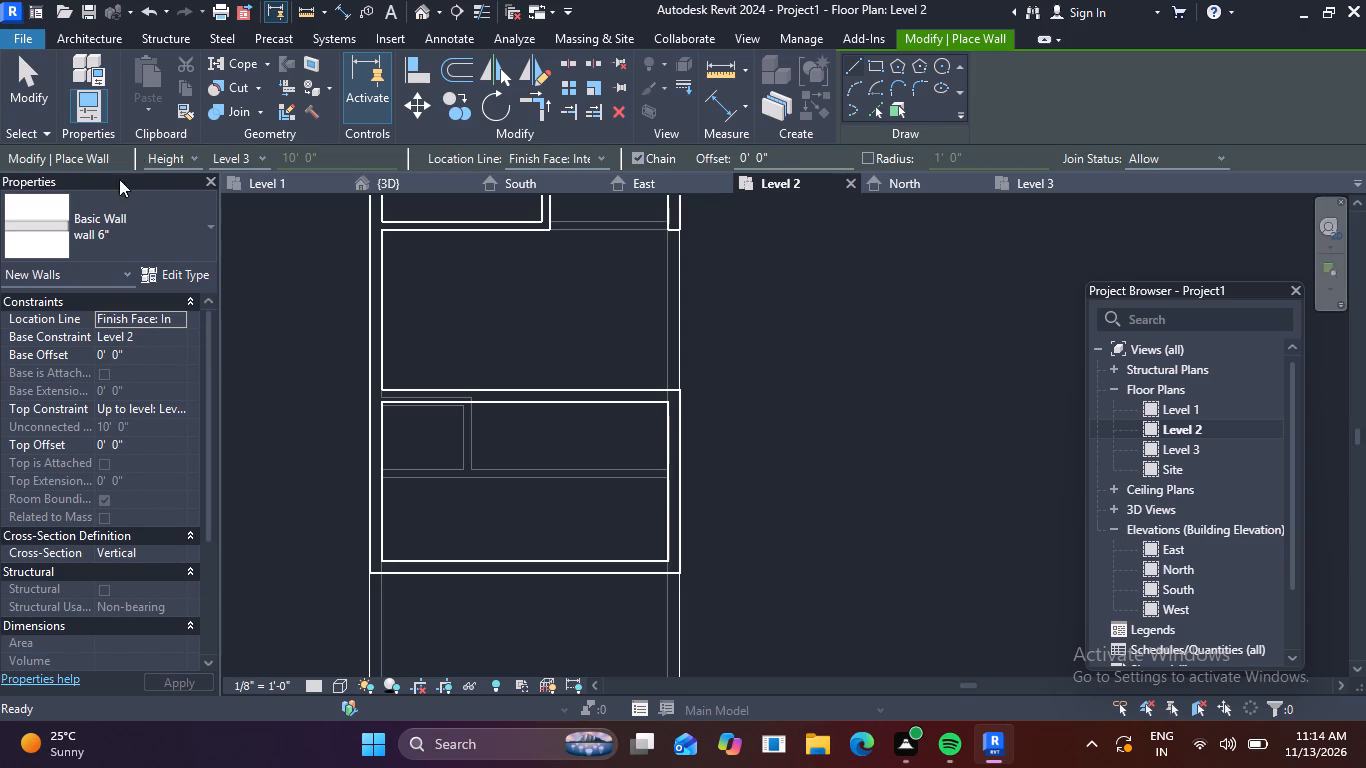
pyautogui.click(782, 162)
pyautogui.press('BackSpace')
pyautogui.press('BackSpace')
pyautogui.press('BackSpace')
pyautogui.press('BackSpace')
pyautogui.press('BackSpace')
pyautogui.press('BackSpace')
pyautogui.press('BackSpace')
pyautogui.write("5'")
pyautogui.press('Return')
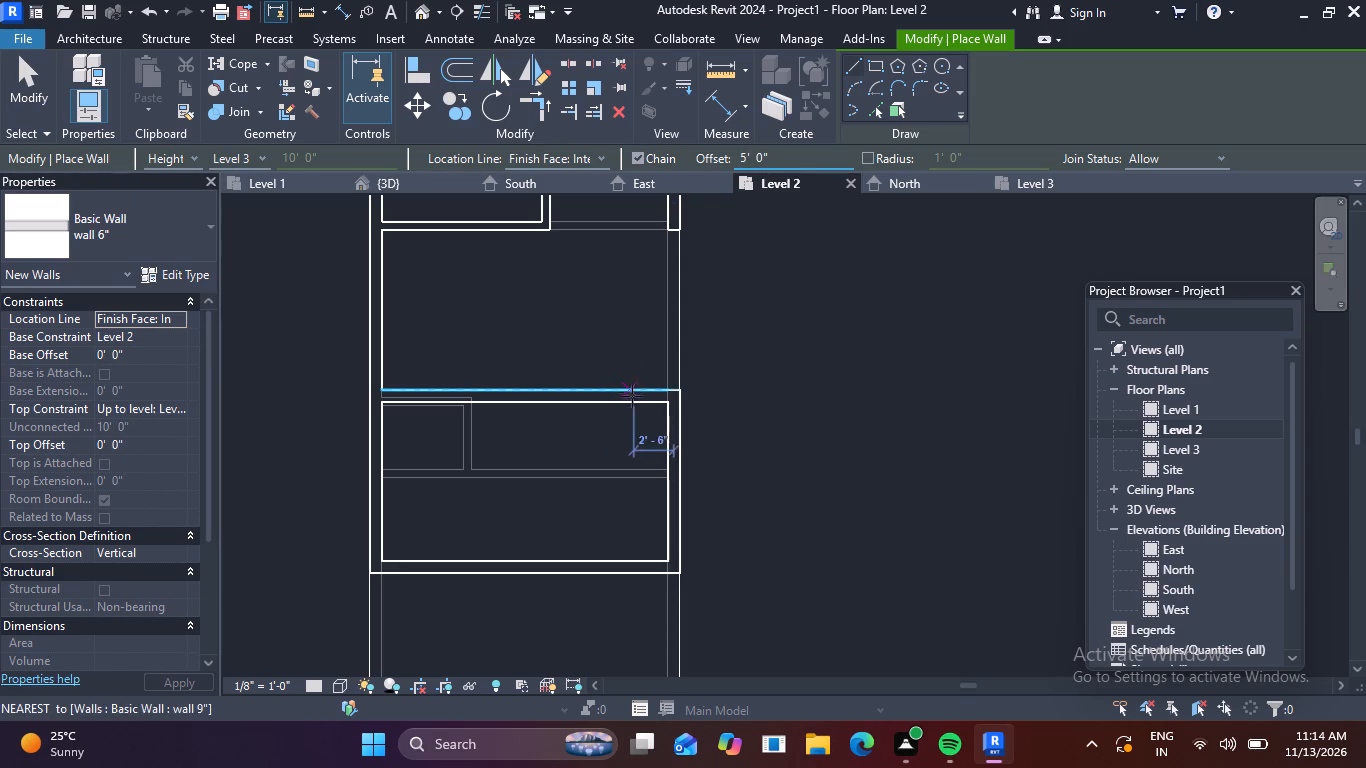
pyautogui.click(671, 401)
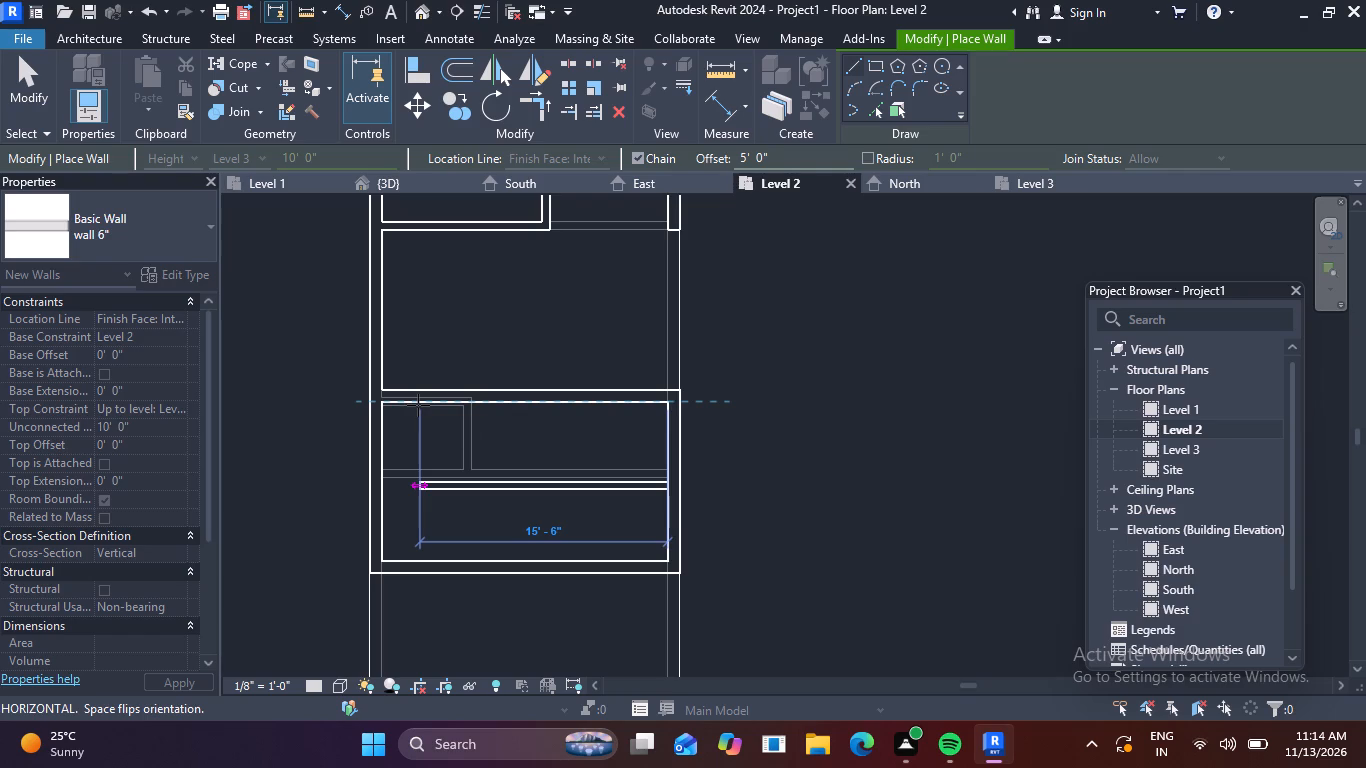
pyautogui.write("7'")
pyautogui.press('Return')
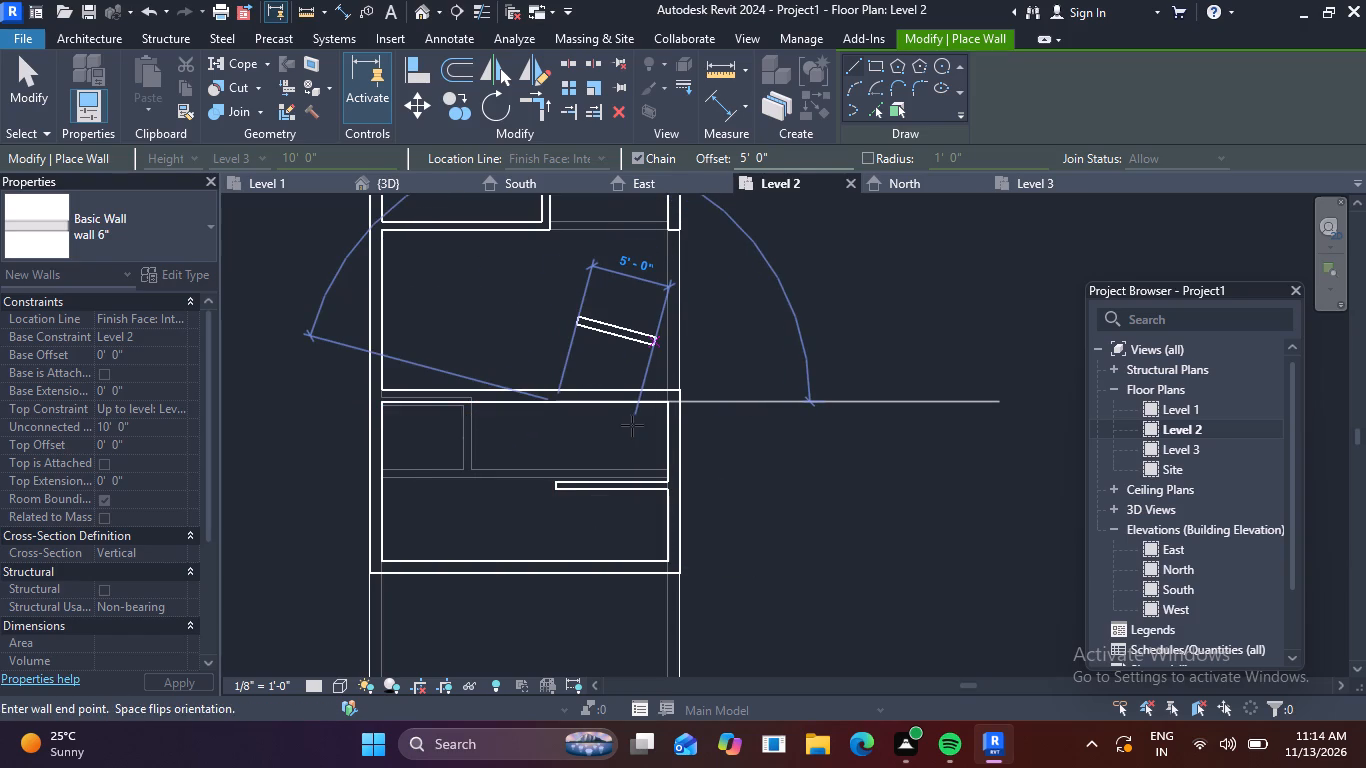
pyautogui.press('Escape')
pyautogui.press('Escape')
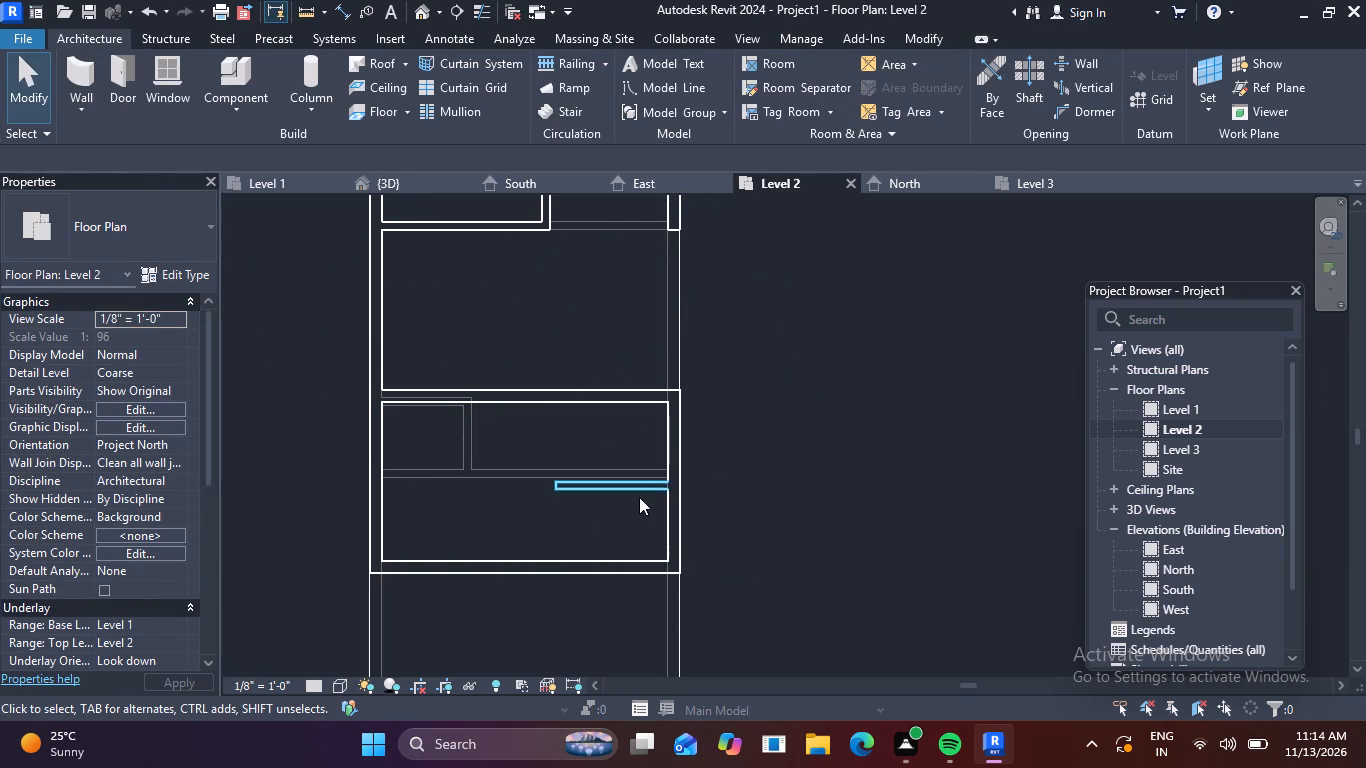
# Draw a 6" wall from the west end of the 7' wall north to the southern room's north wall.
pyautogui.click(614, 492)
pyautogui.press('s')
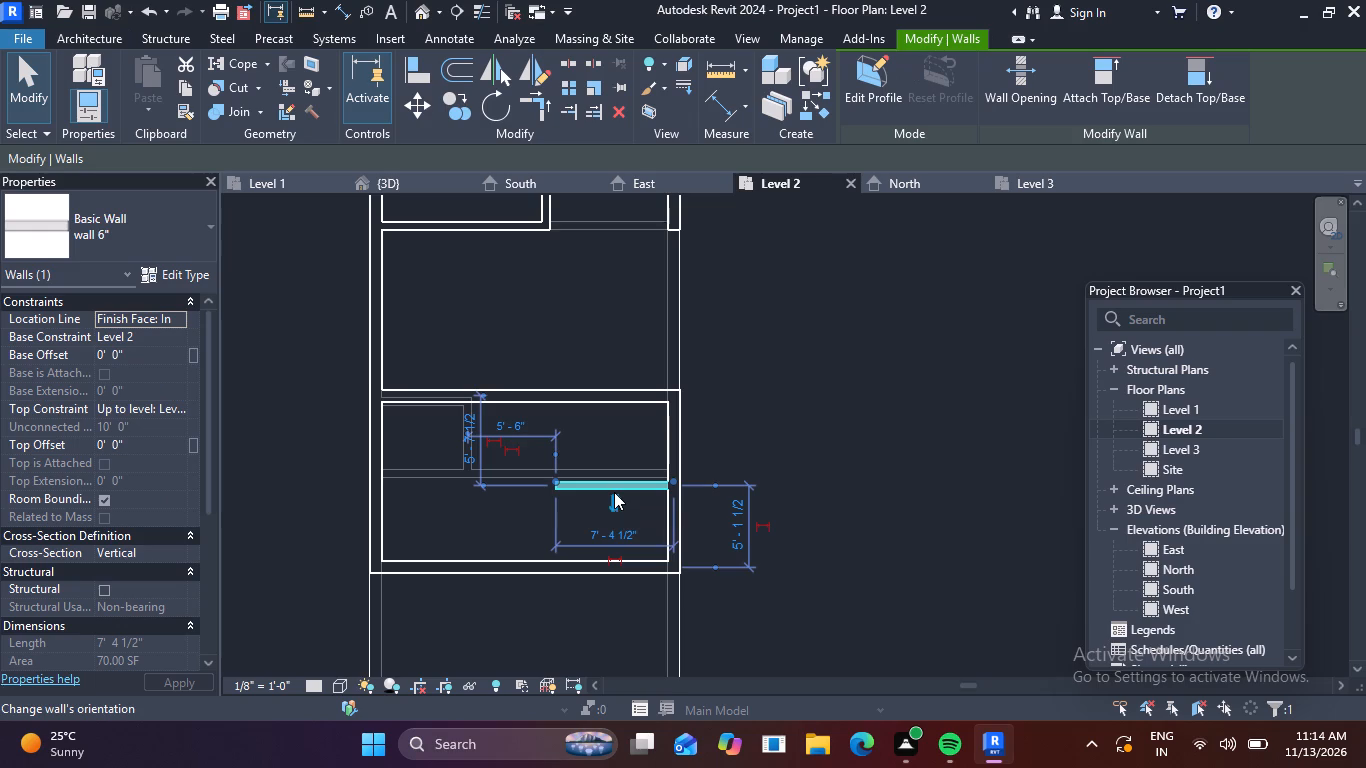
pyautogui.scroll(4, 545, 490)
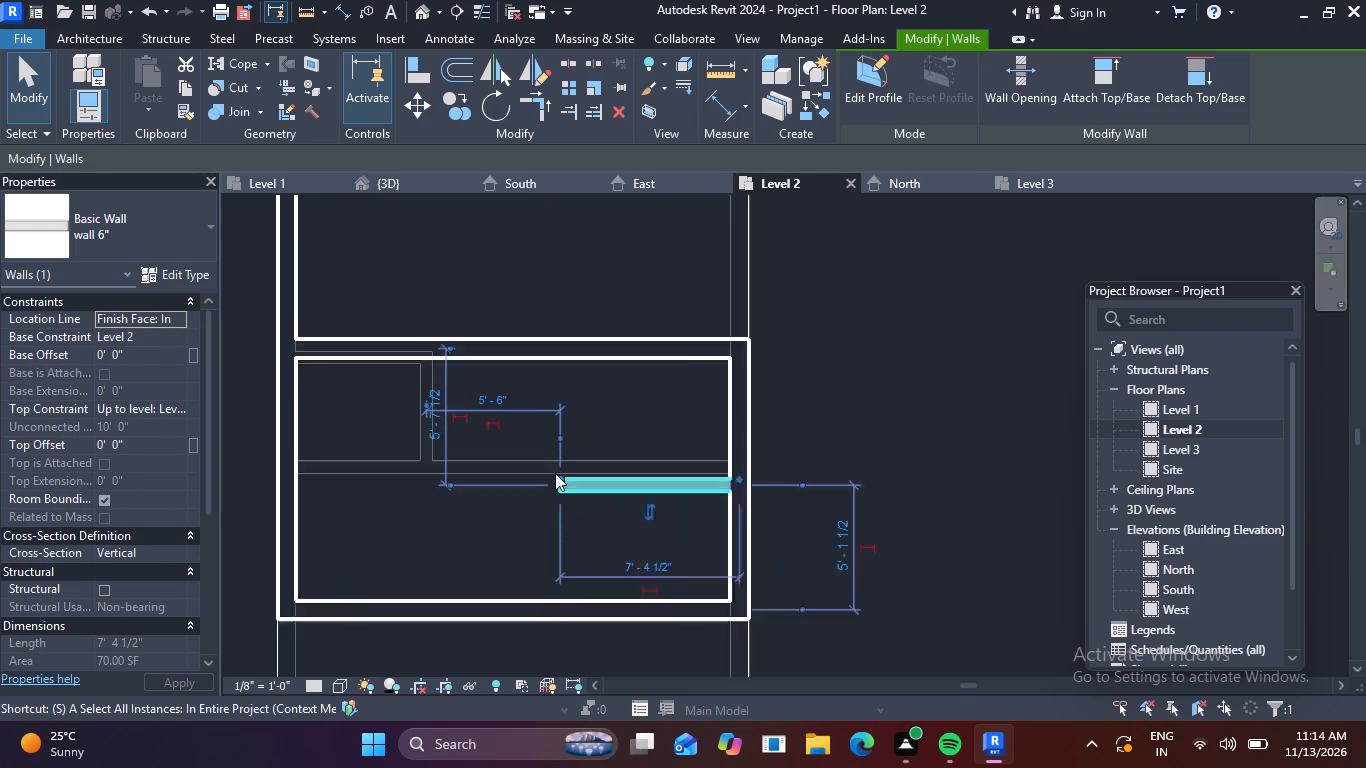
pyautogui.press('Escape')
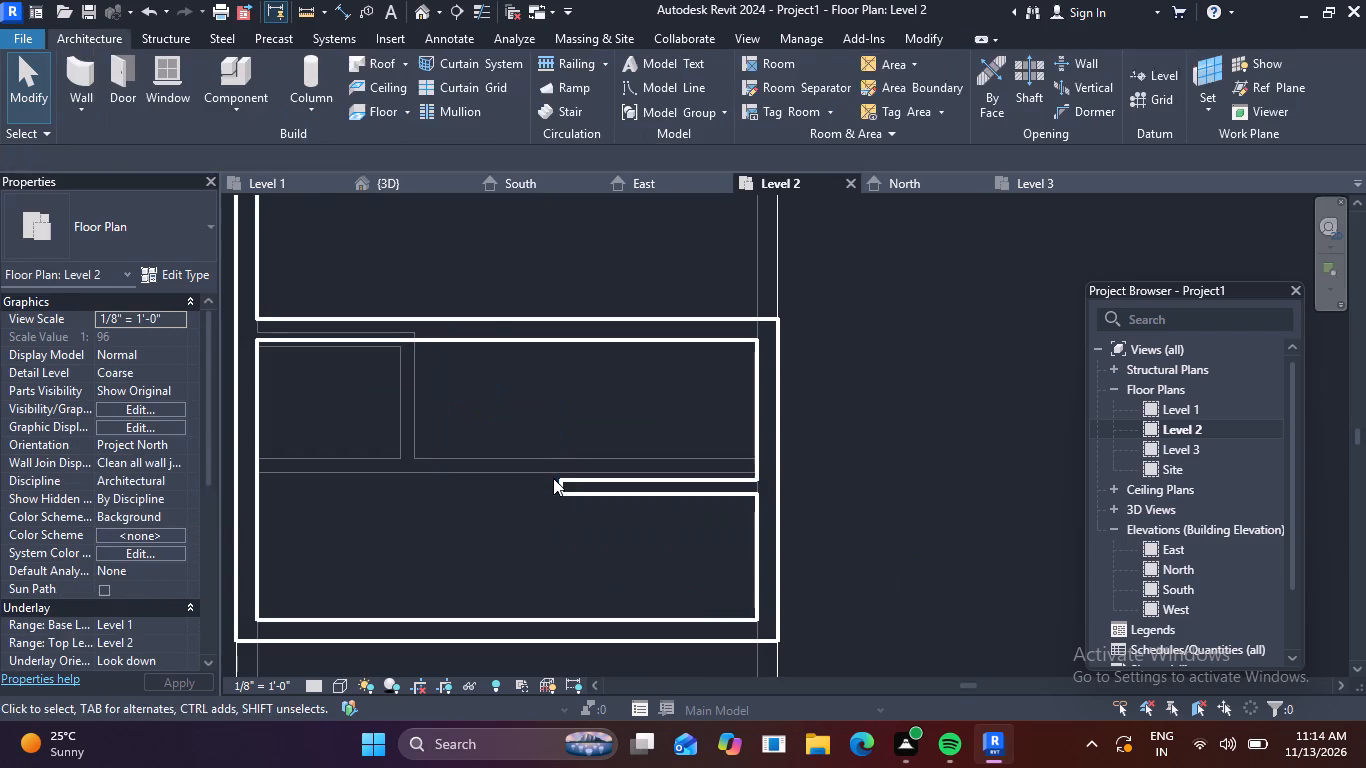
pyautogui.click(578, 479)
pyautogui.write('cs')
pyautogui.click(557, 471)
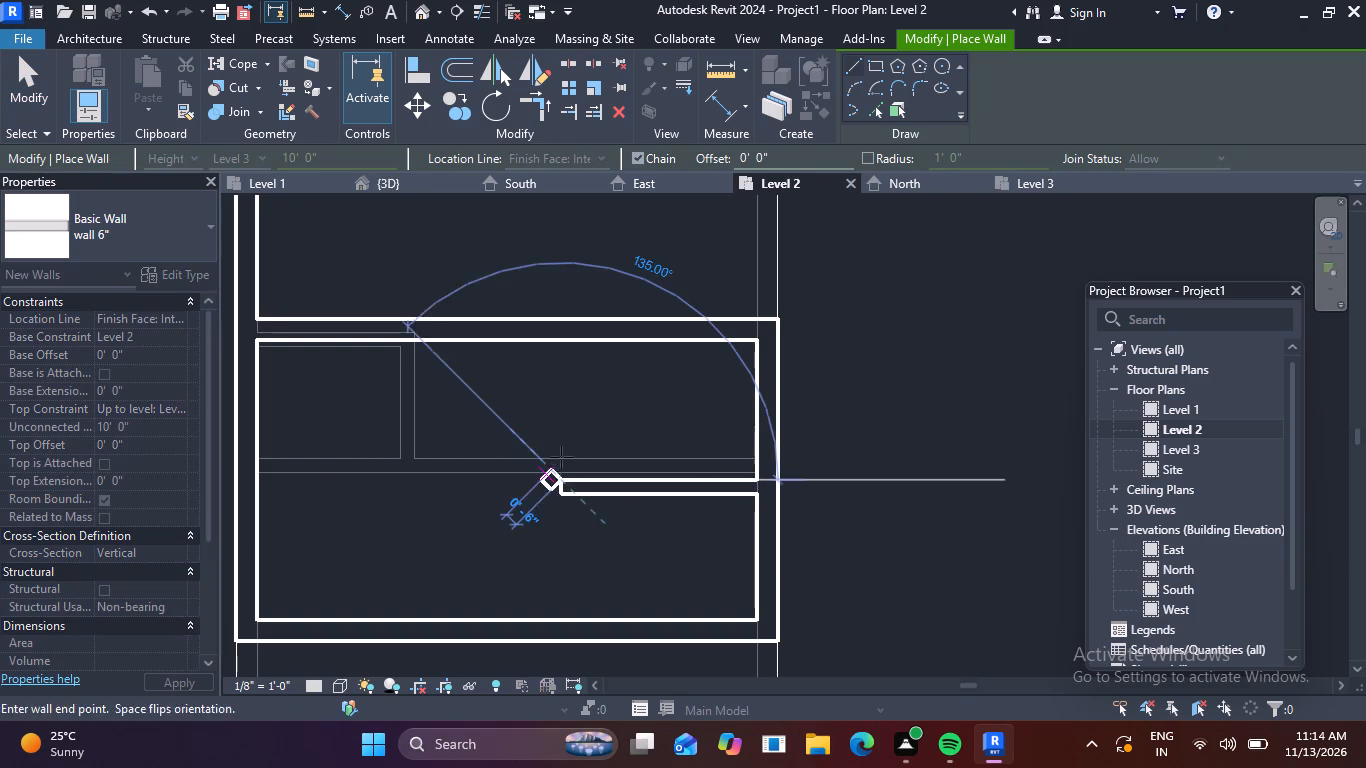
pyautogui.click(568, 341)
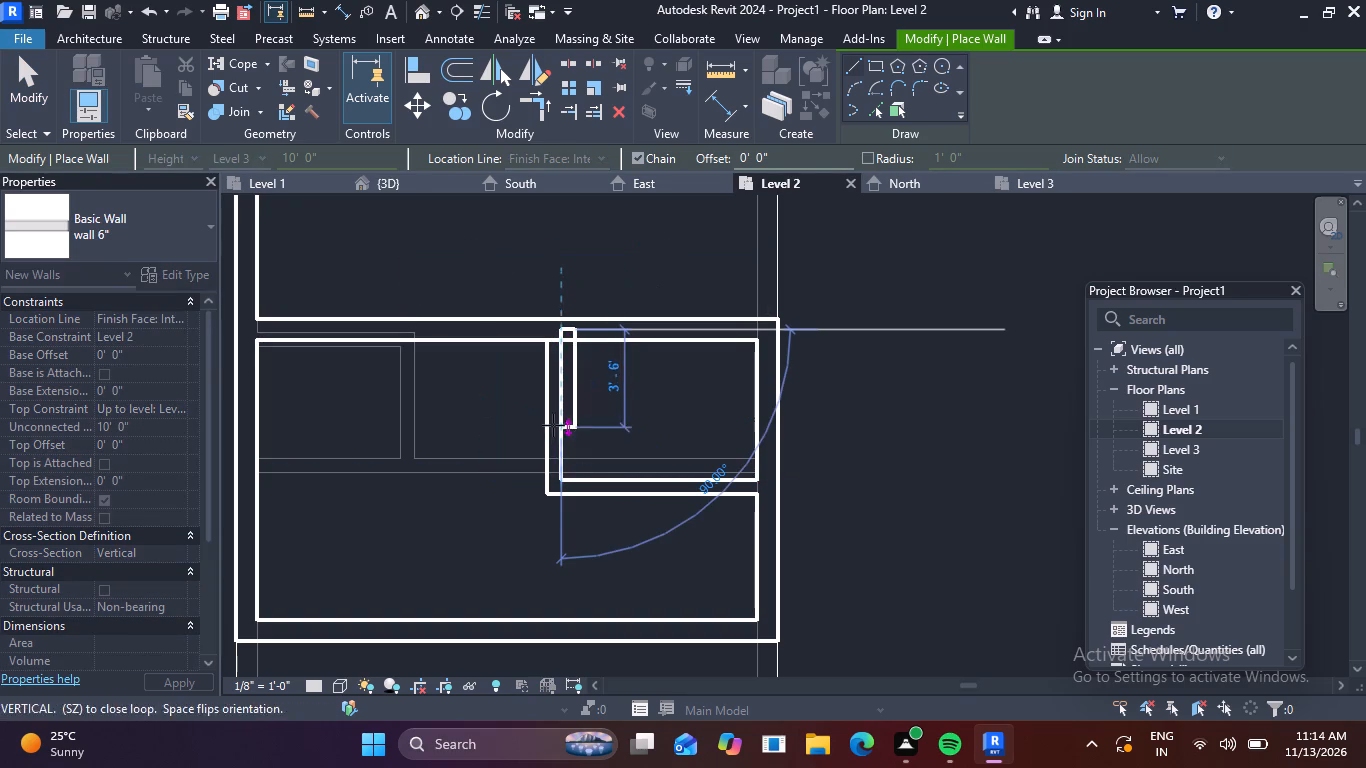
pyautogui.press('Escape')
pyautogui.scroll(-3, 638, 458)
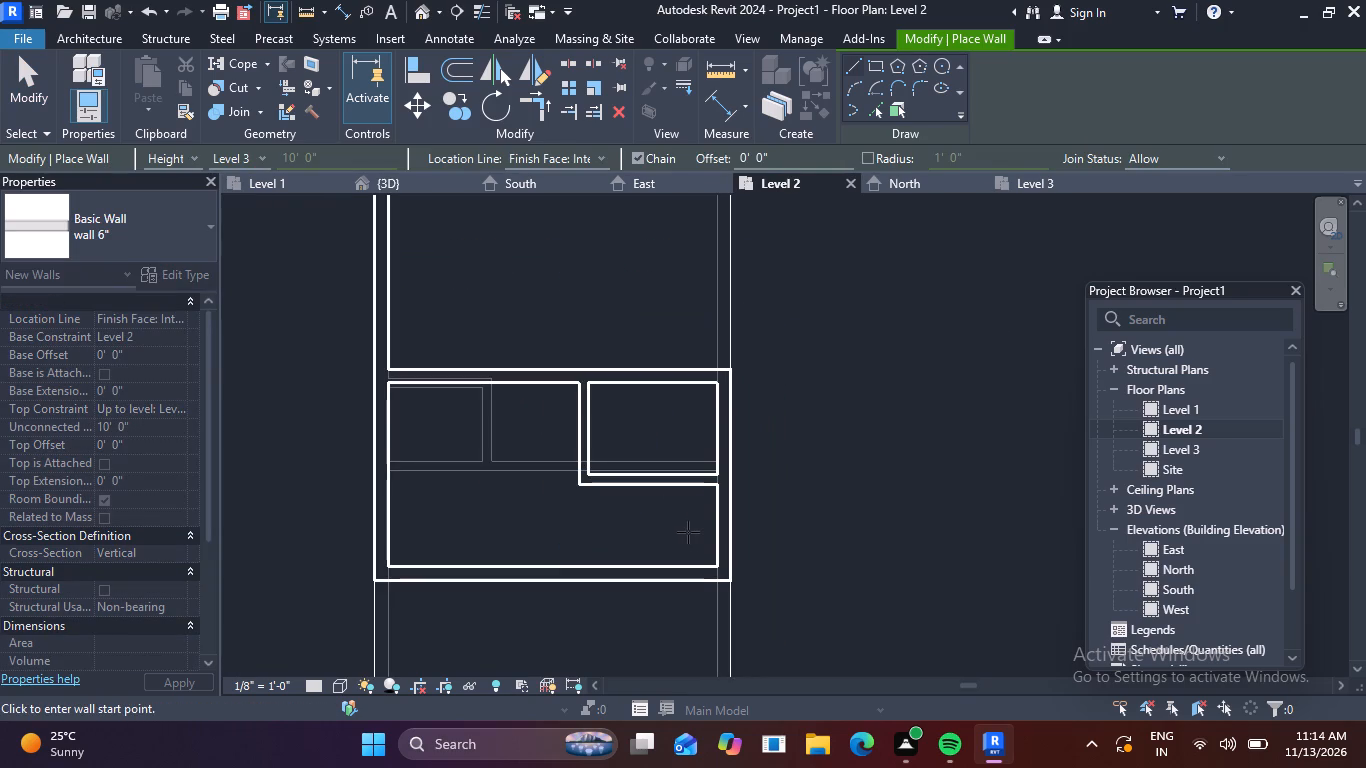
pyautogui.press('Escape')
# Draw a 6" wall about 4'-6" long near the east wall, from the 7' wall south to the exterior wall, flipped to the west side.
pyautogui.scroll(-3, 651, 520)
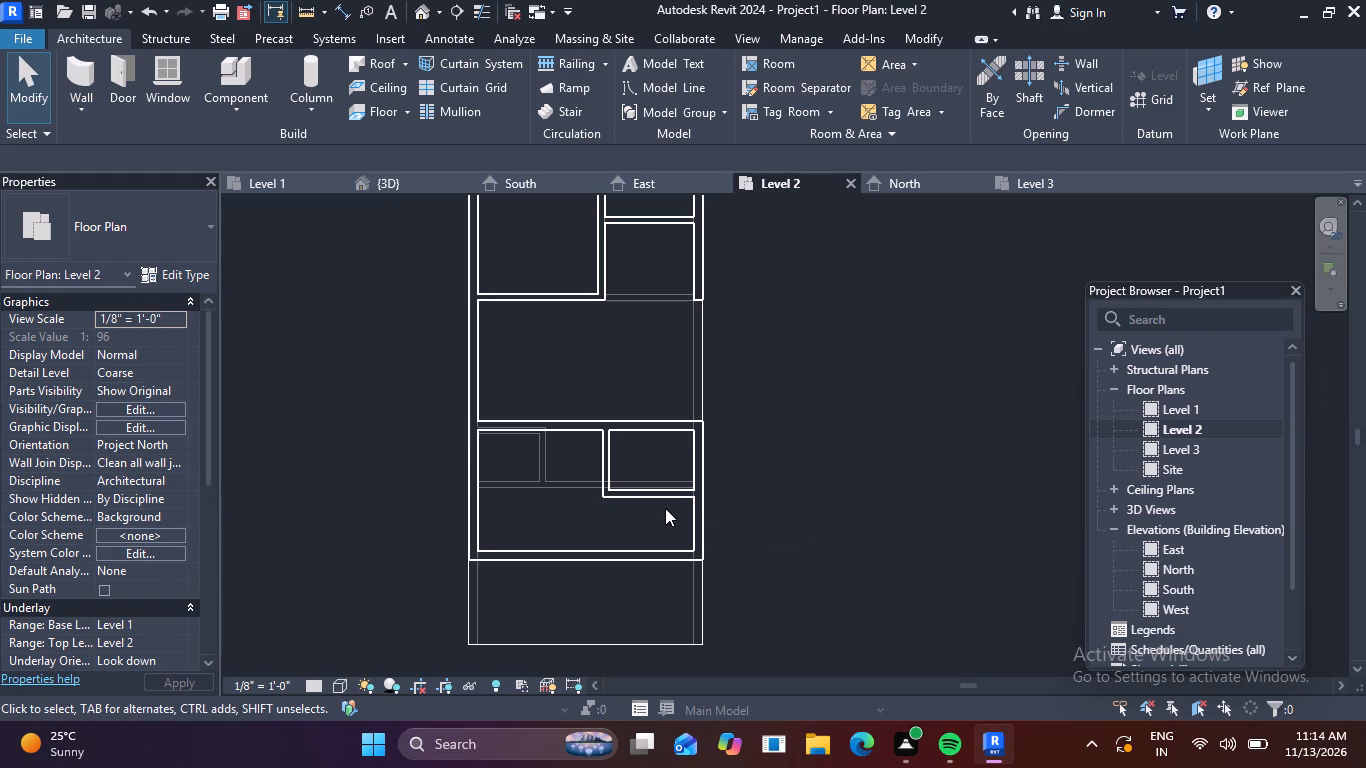
pyautogui.click(82, 71)
pyautogui.scroll(3, 672, 505)
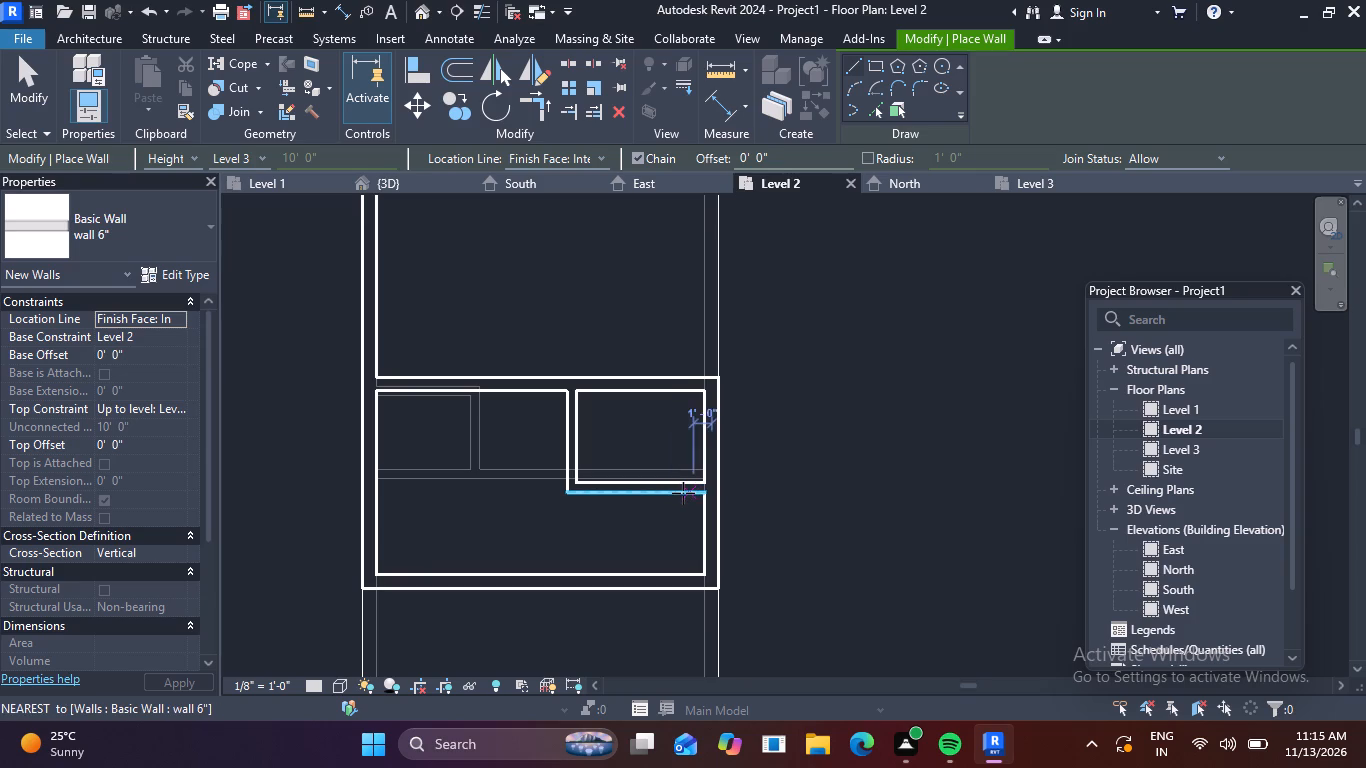
pyautogui.click(674, 493)
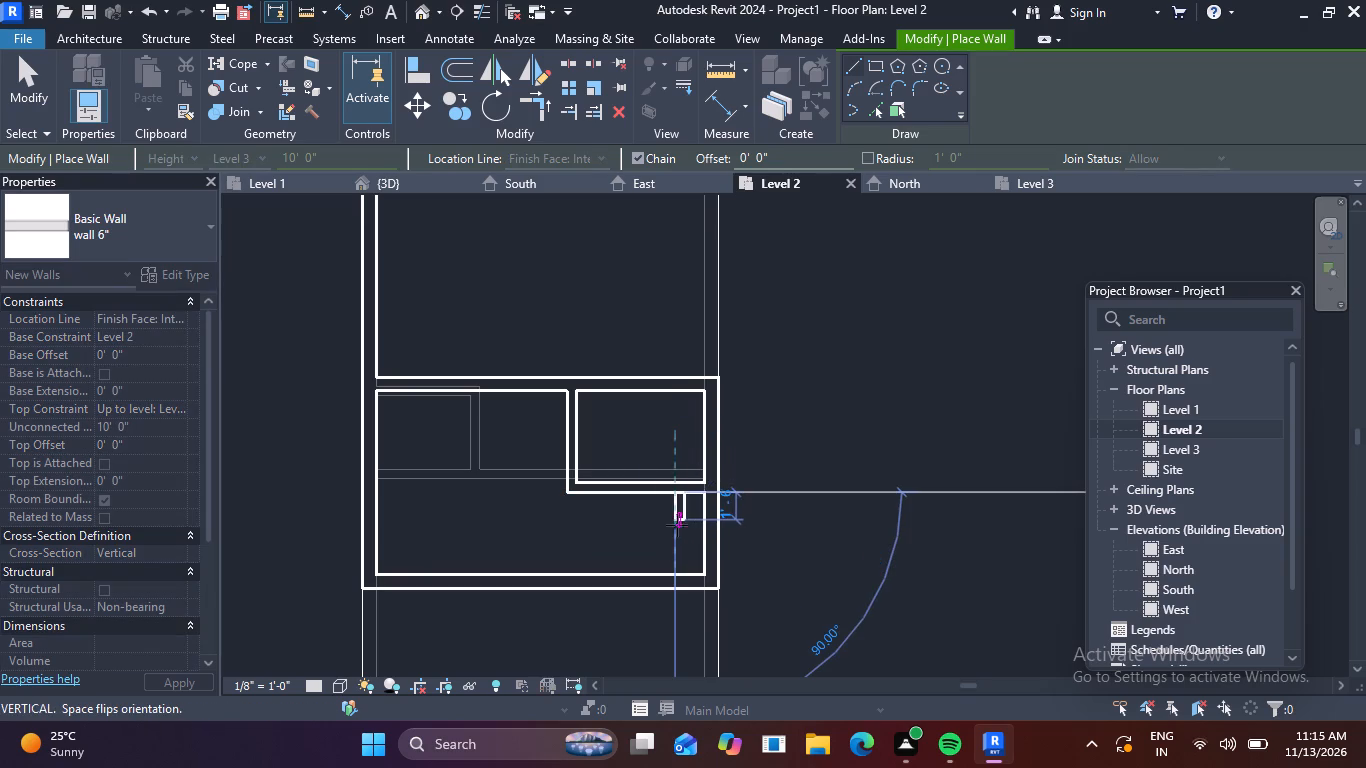
pyautogui.press('space')
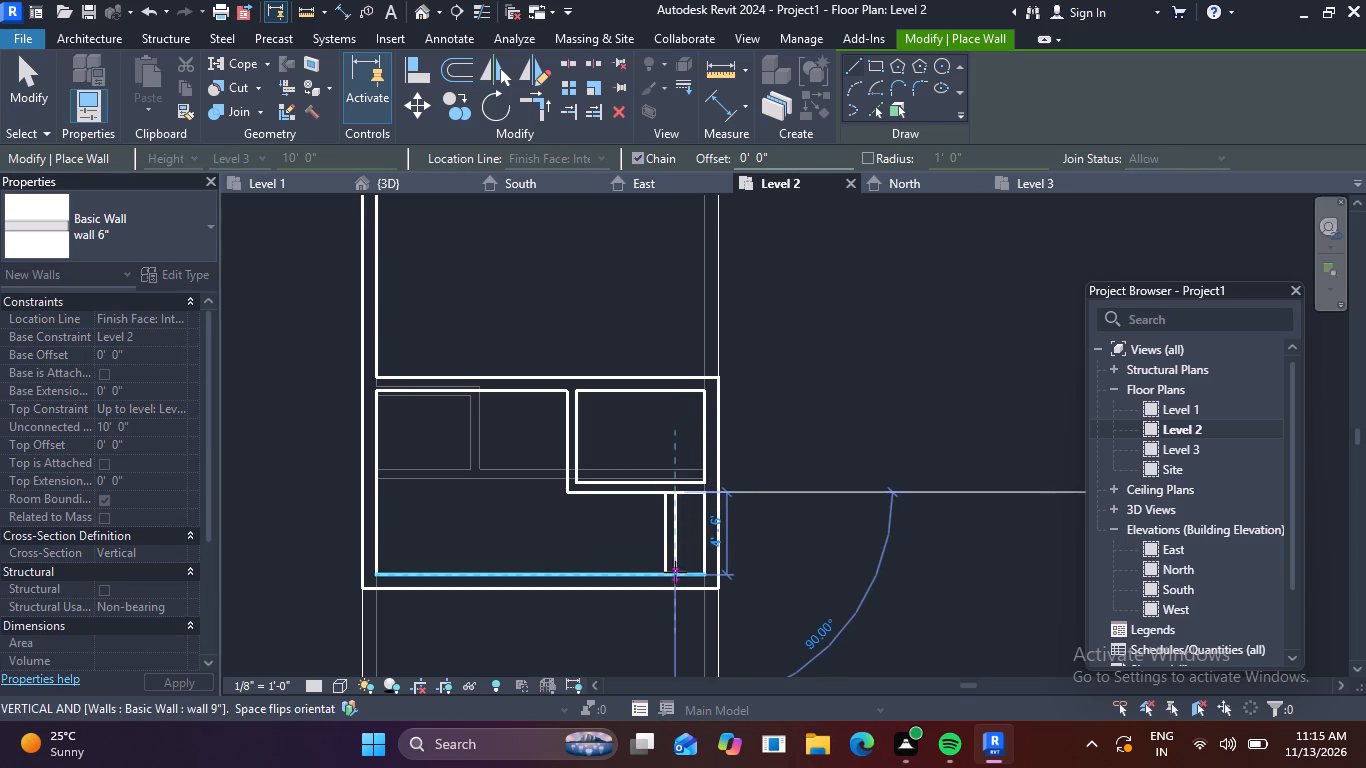
pyautogui.click(673, 576)
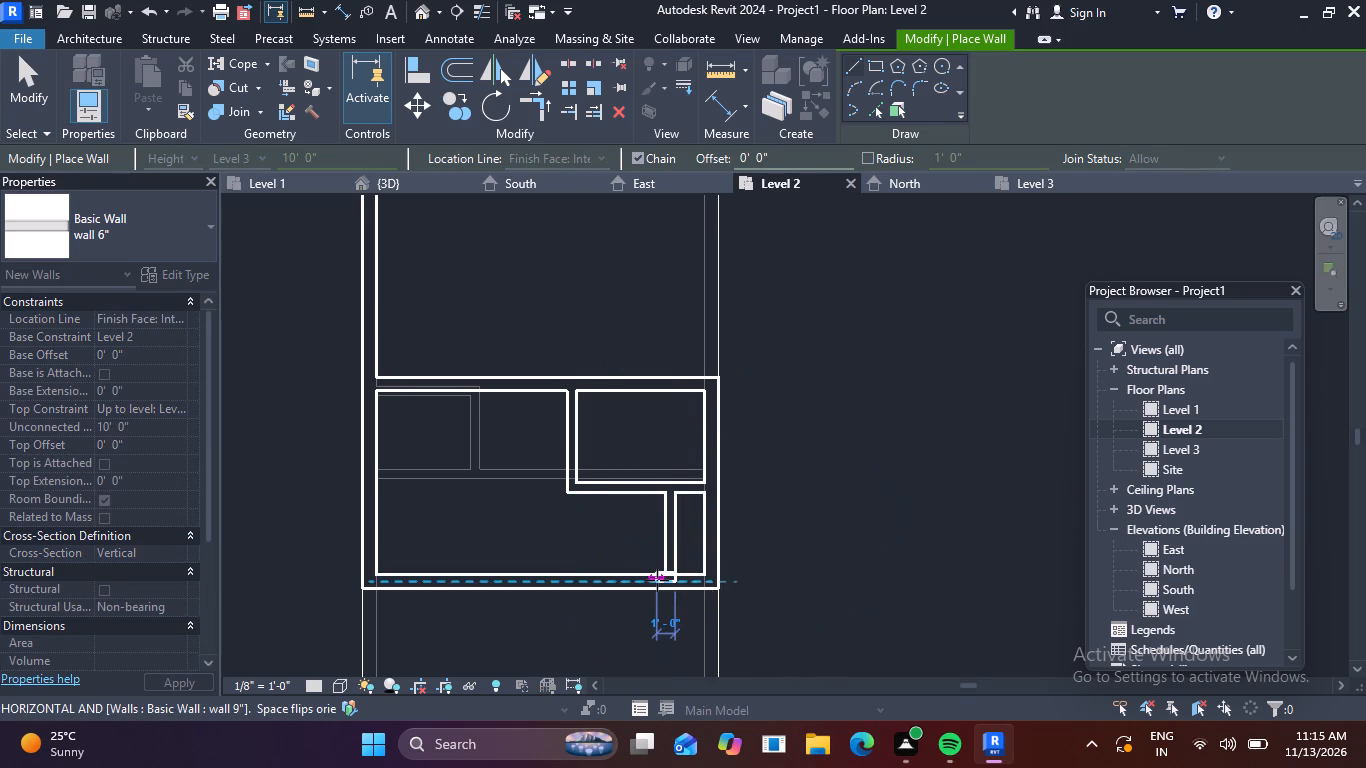
pyautogui.press('Escape')
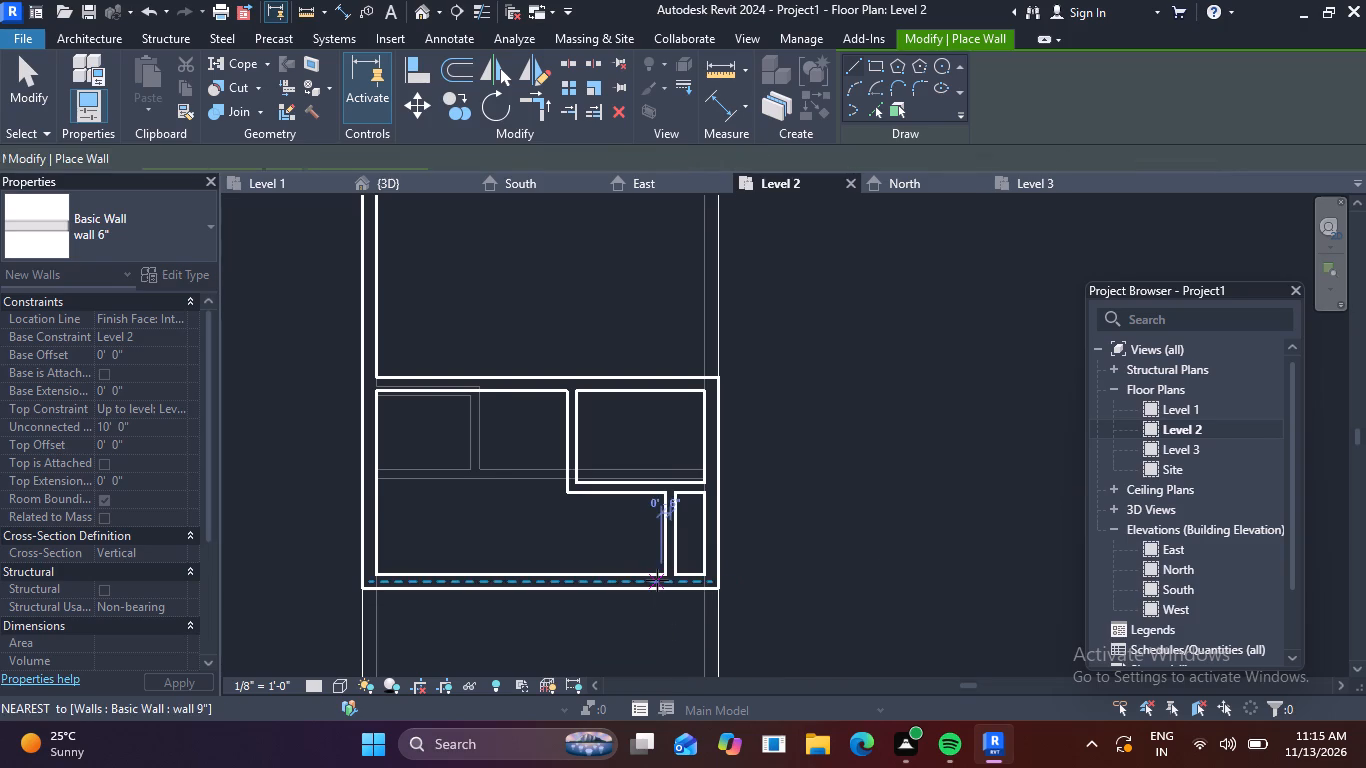
pyautogui.press('Escape')
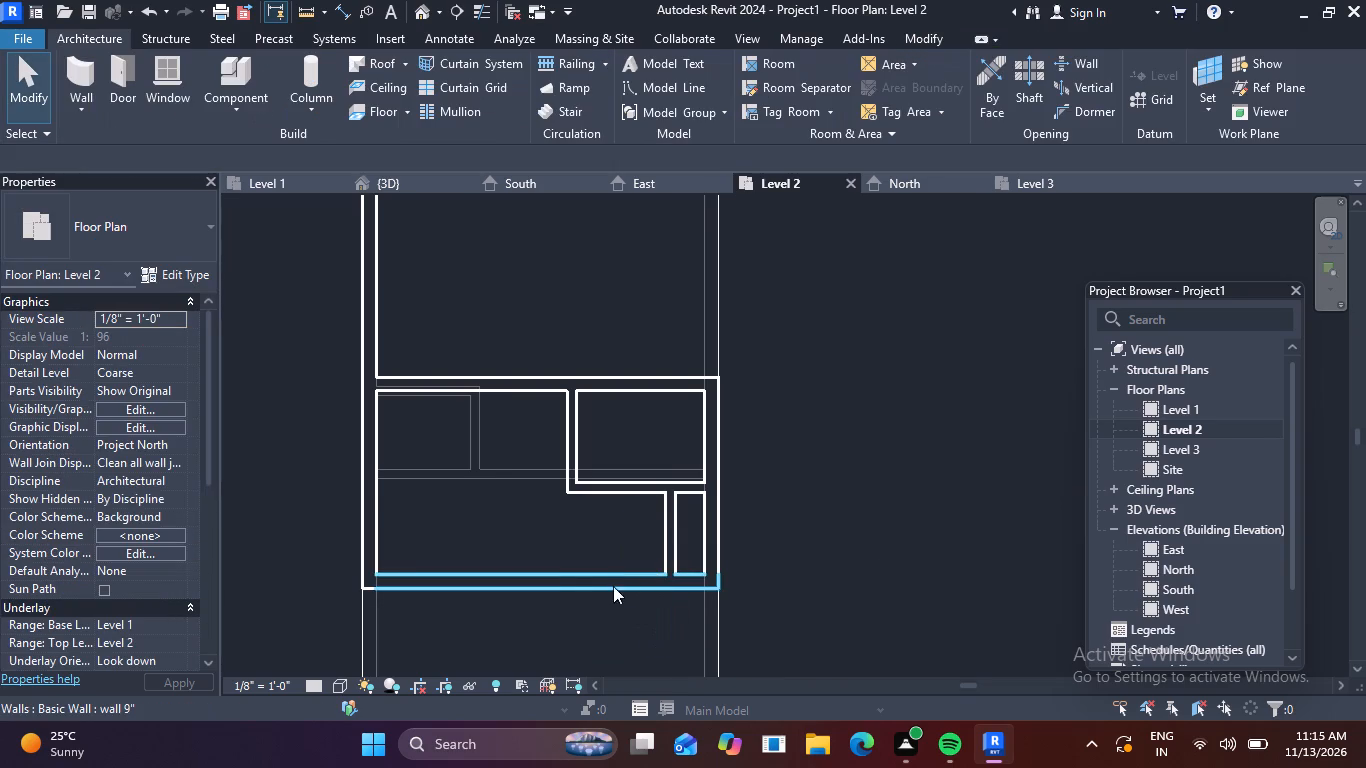
# Draw a 9" wall closing the east side of the middle room, south to the southern room's north wall, flipped to the inside.
pyautogui.moveTo(598, 487); pyautogui.dragTo(605, 379, button='middle')
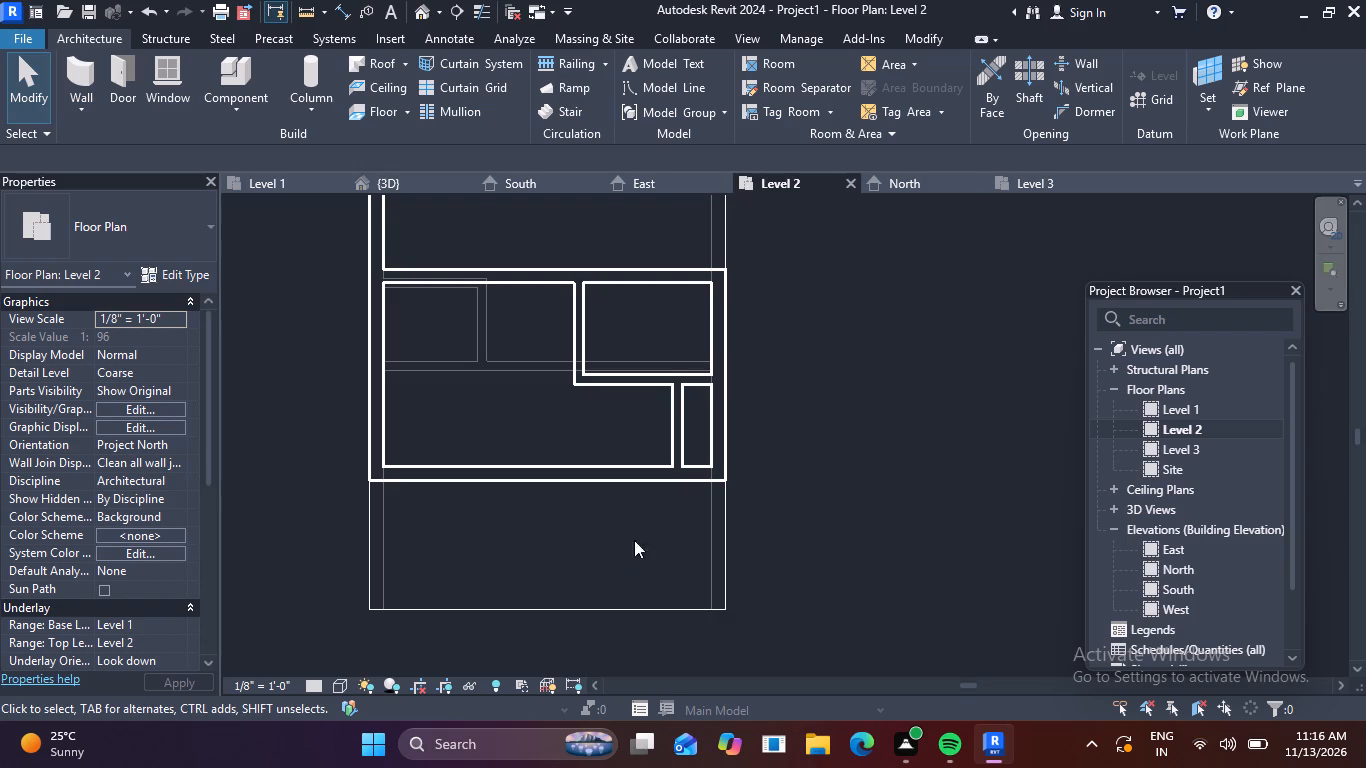
pyautogui.scroll(-4, 641, 483)
pyautogui.moveTo(619, 546); pyautogui.dragTo(618, 606, button='middle')
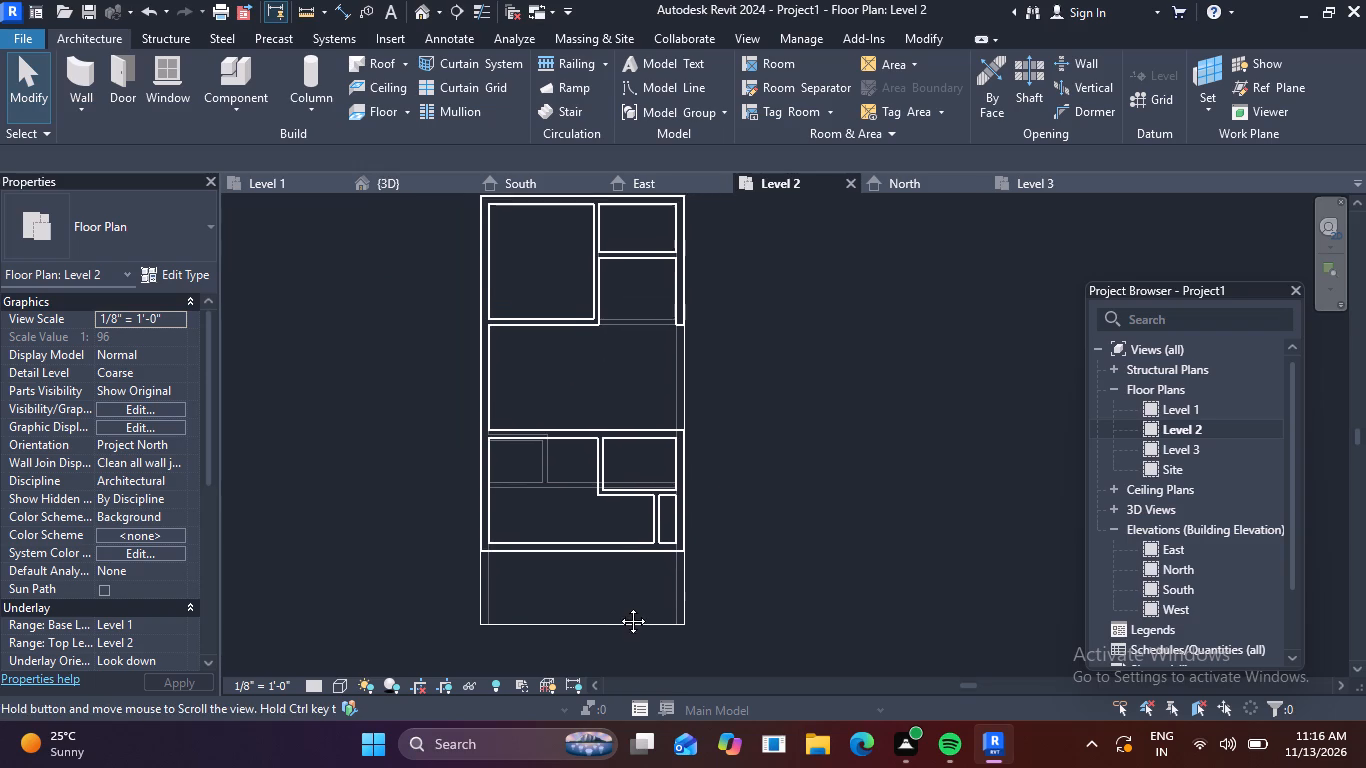
pyautogui.moveTo(618, 606); pyautogui.dragTo(612, 614, button='middle')
pyautogui.scroll(3, 683, 353)
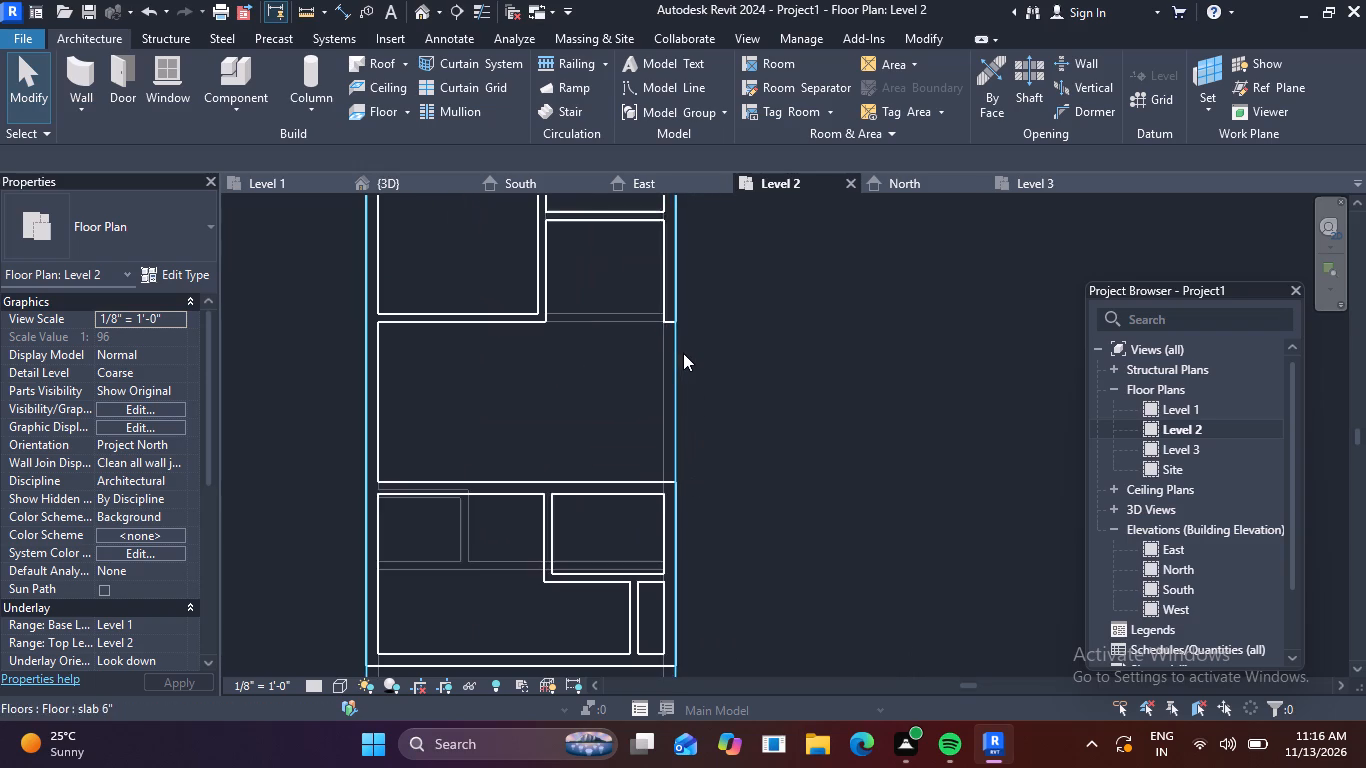
pyautogui.scroll(1, 683, 353)
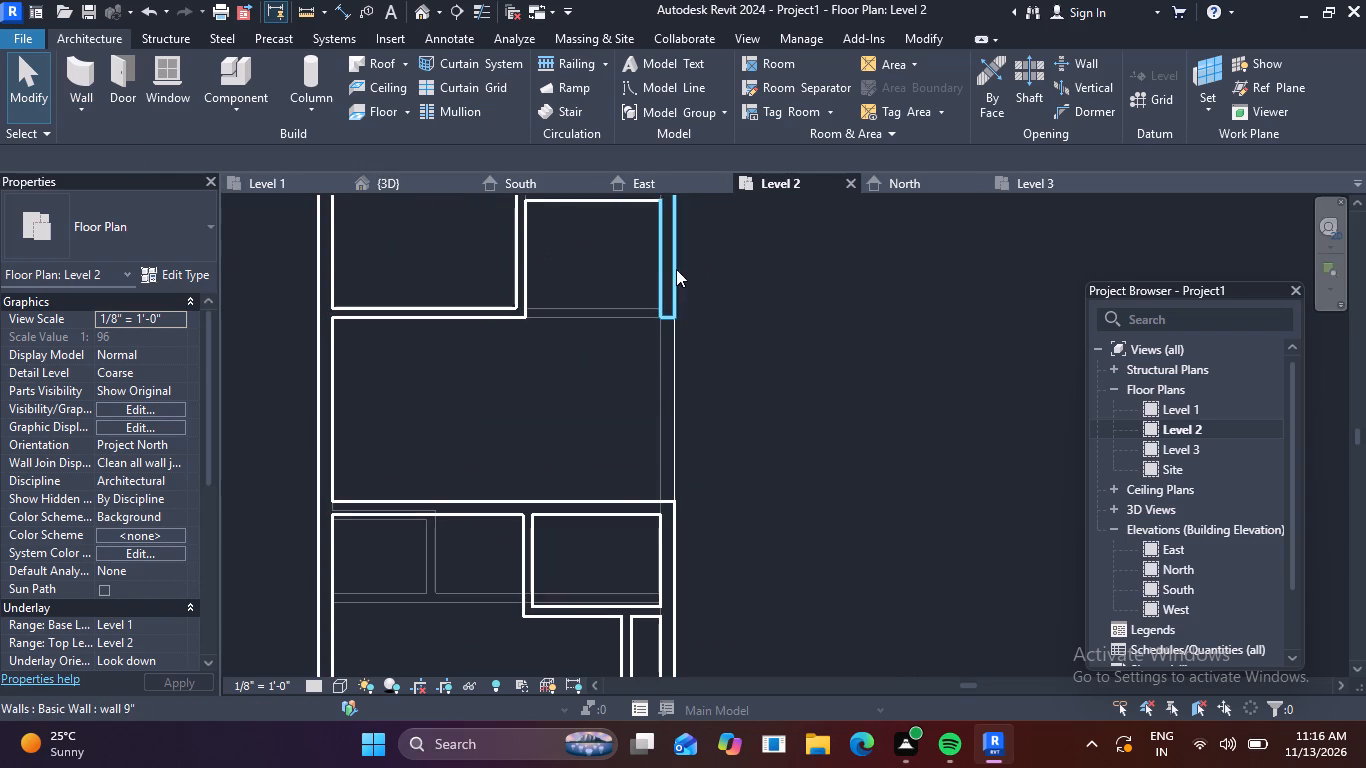
pyautogui.click(674, 269)
pyautogui.write('cs')
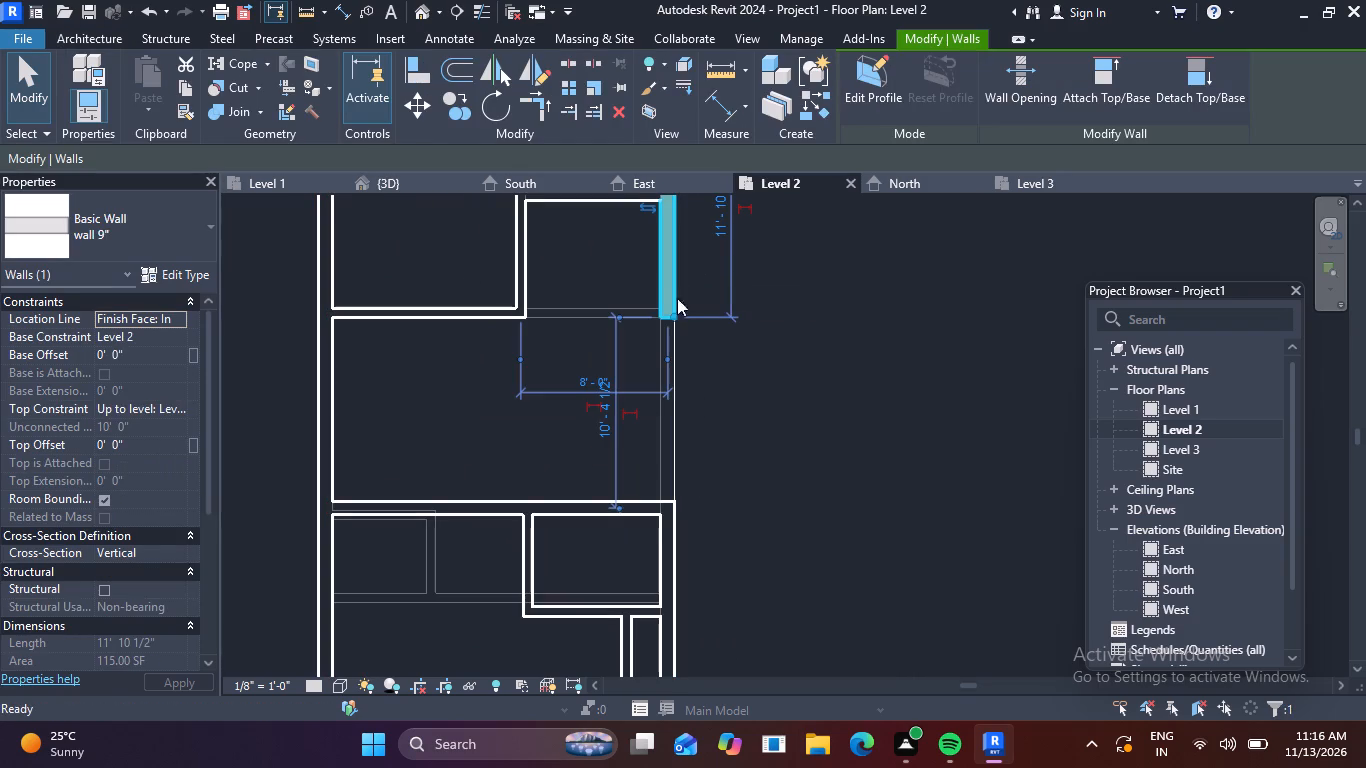
pyautogui.click(670, 320)
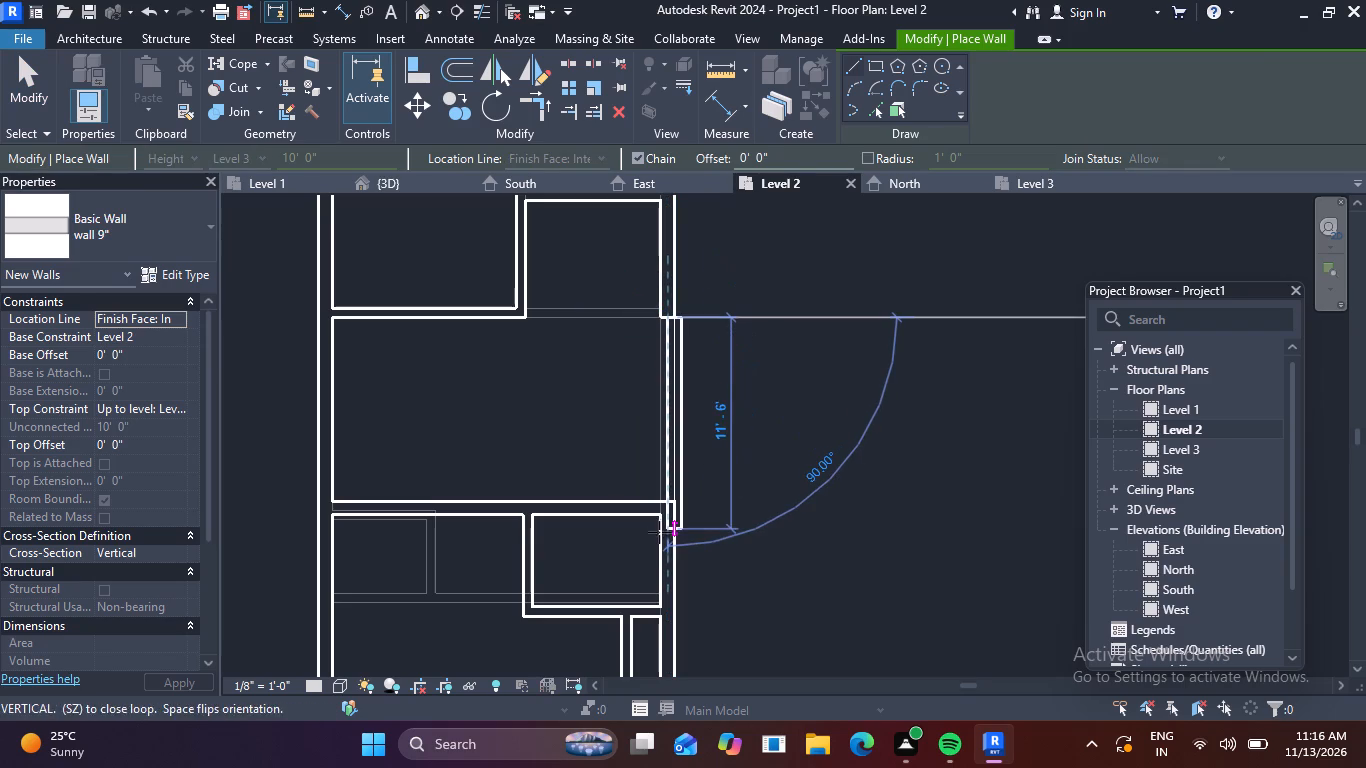
pyautogui.press('Escape')
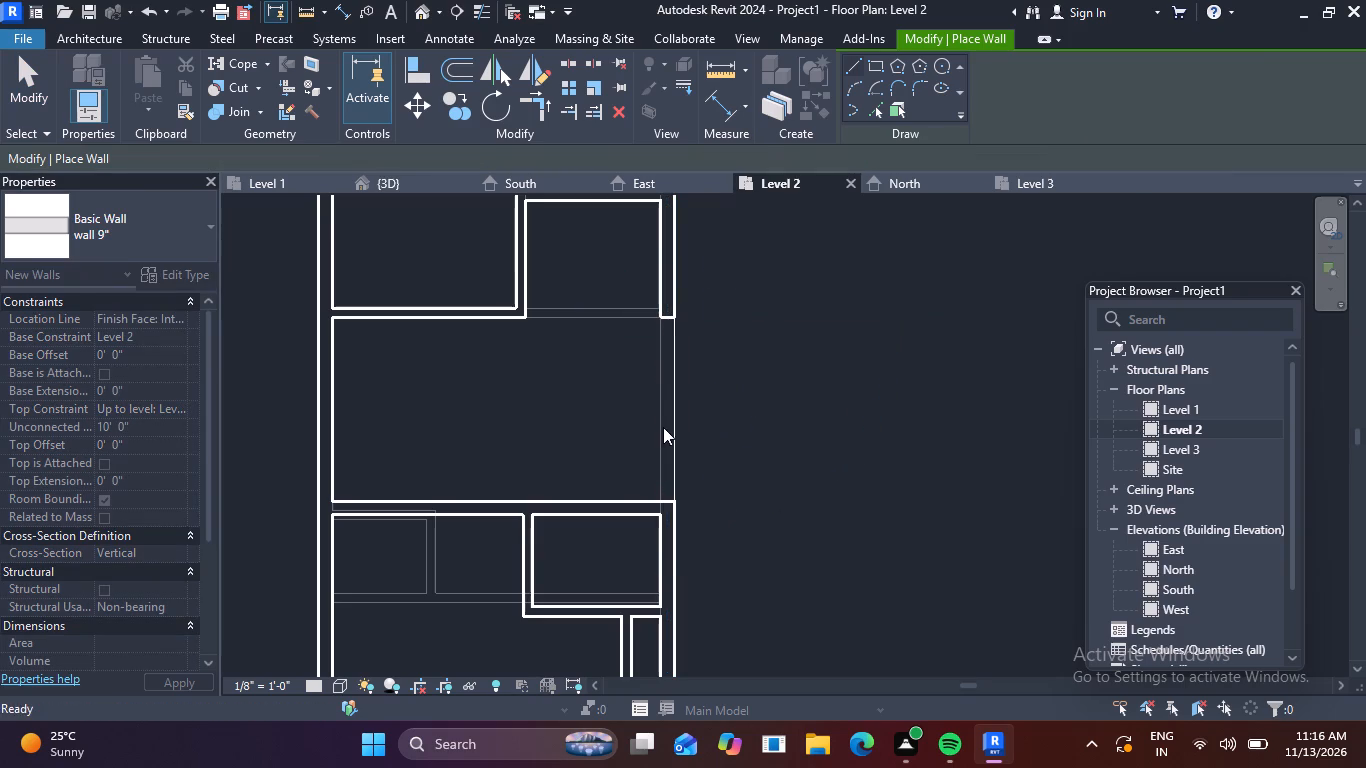
pyautogui.click(676, 321)
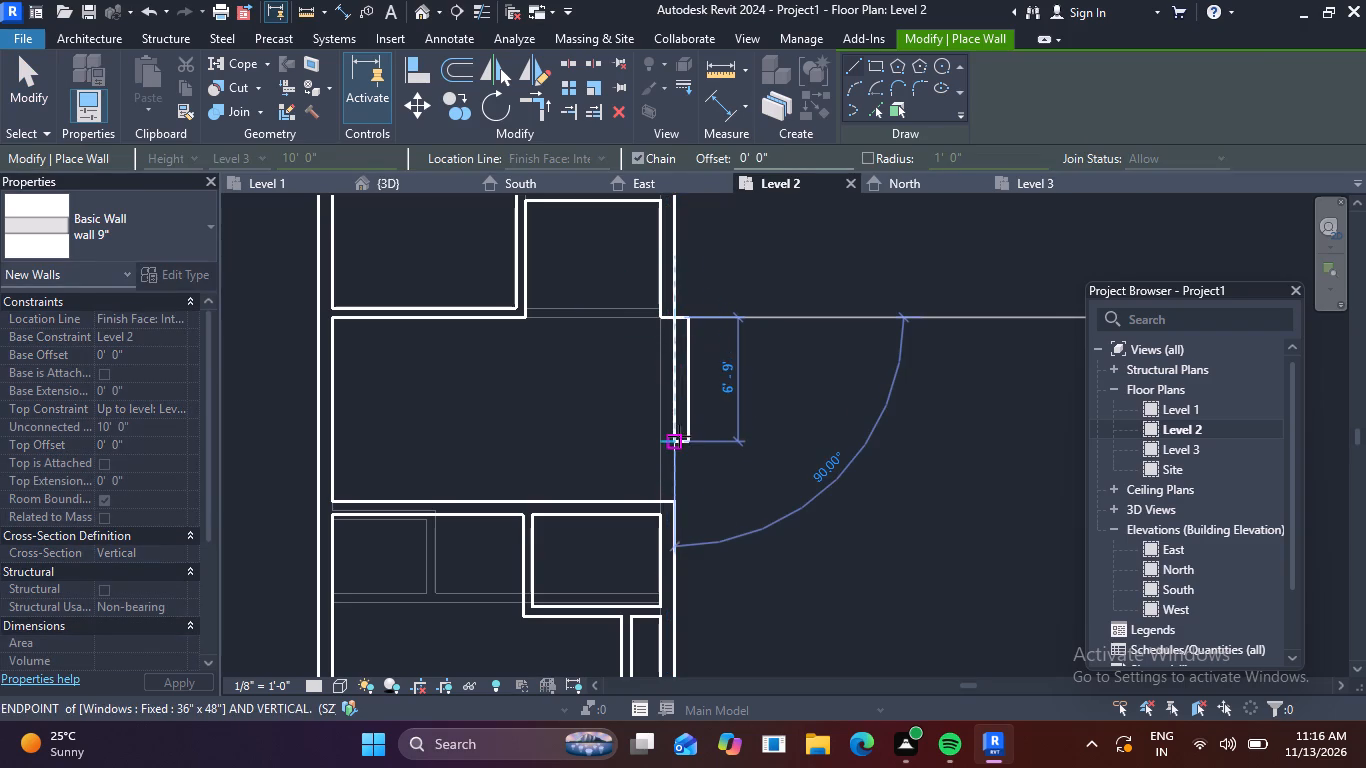
pyautogui.press('space')
pyautogui.click(681, 500)
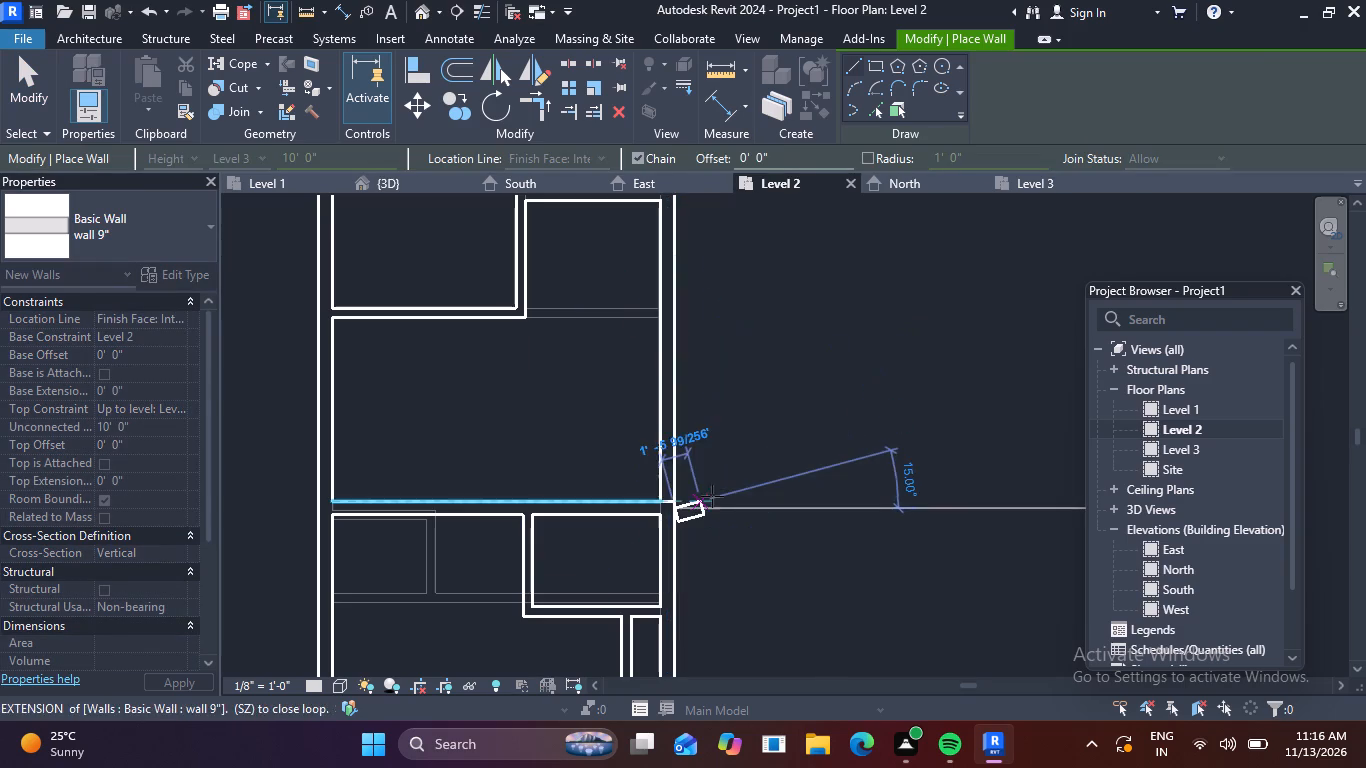
pyautogui.press('Escape')
pyautogui.scroll(-4, 697, 420)
pyautogui.scroll(-1, 766, 463)
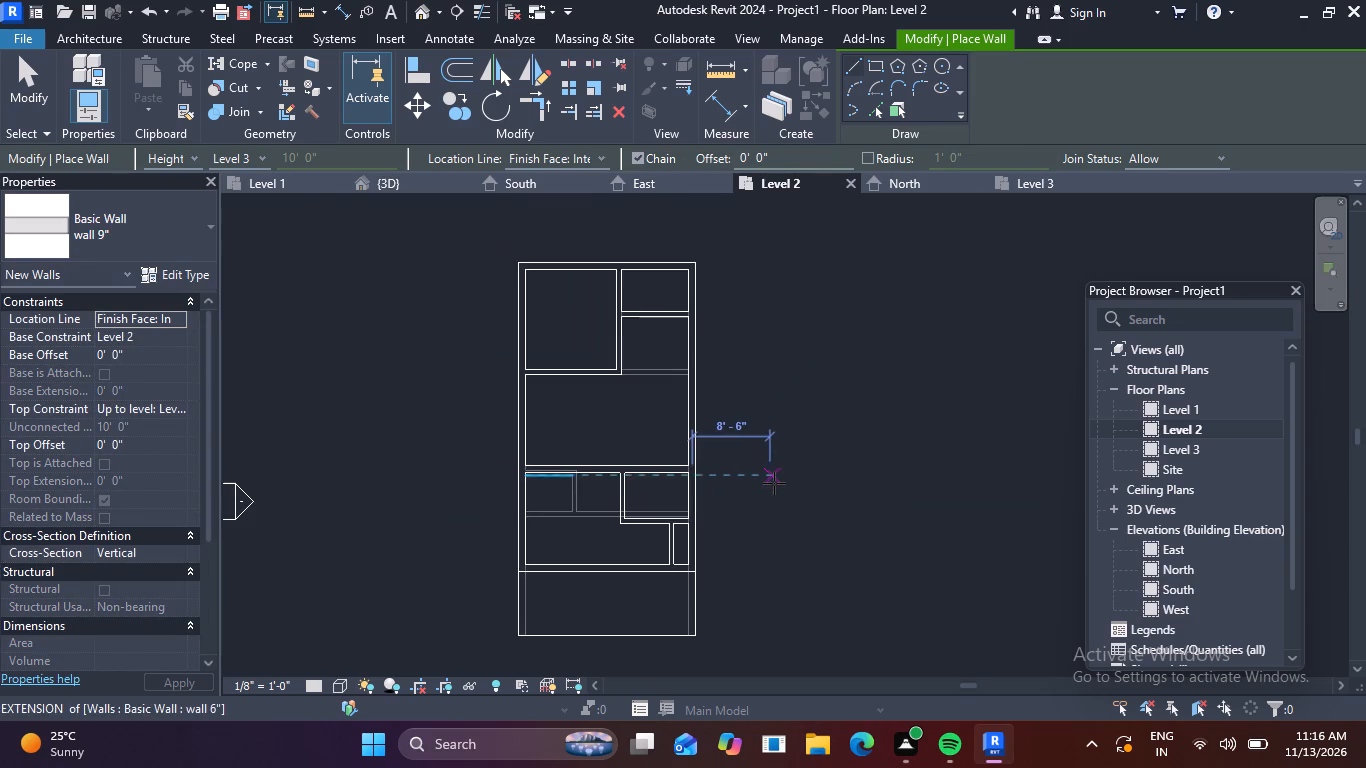
pyautogui.moveTo(773, 479); pyautogui.dragTo(773, 420, button='middle')
pyautogui.scroll(5, 488, 278)
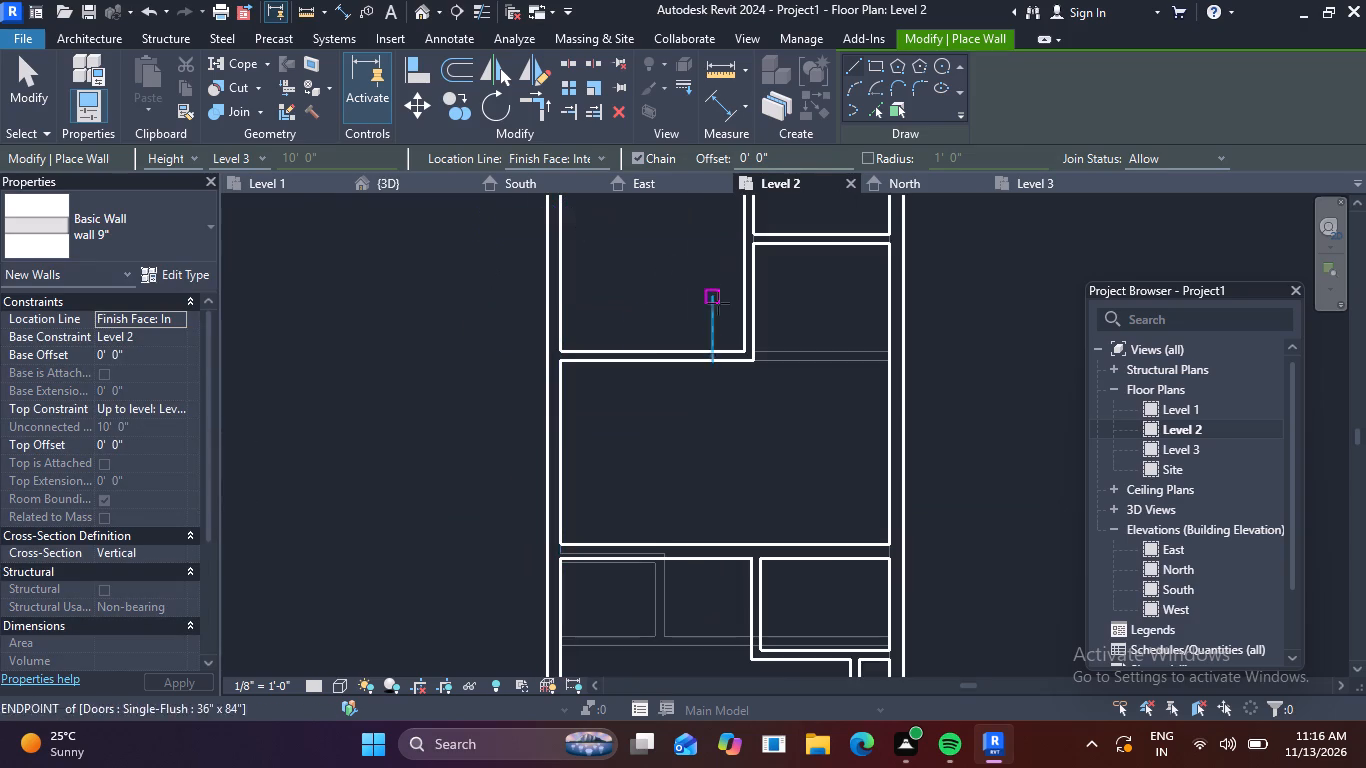
pyautogui.scroll(-4, 722, 327)
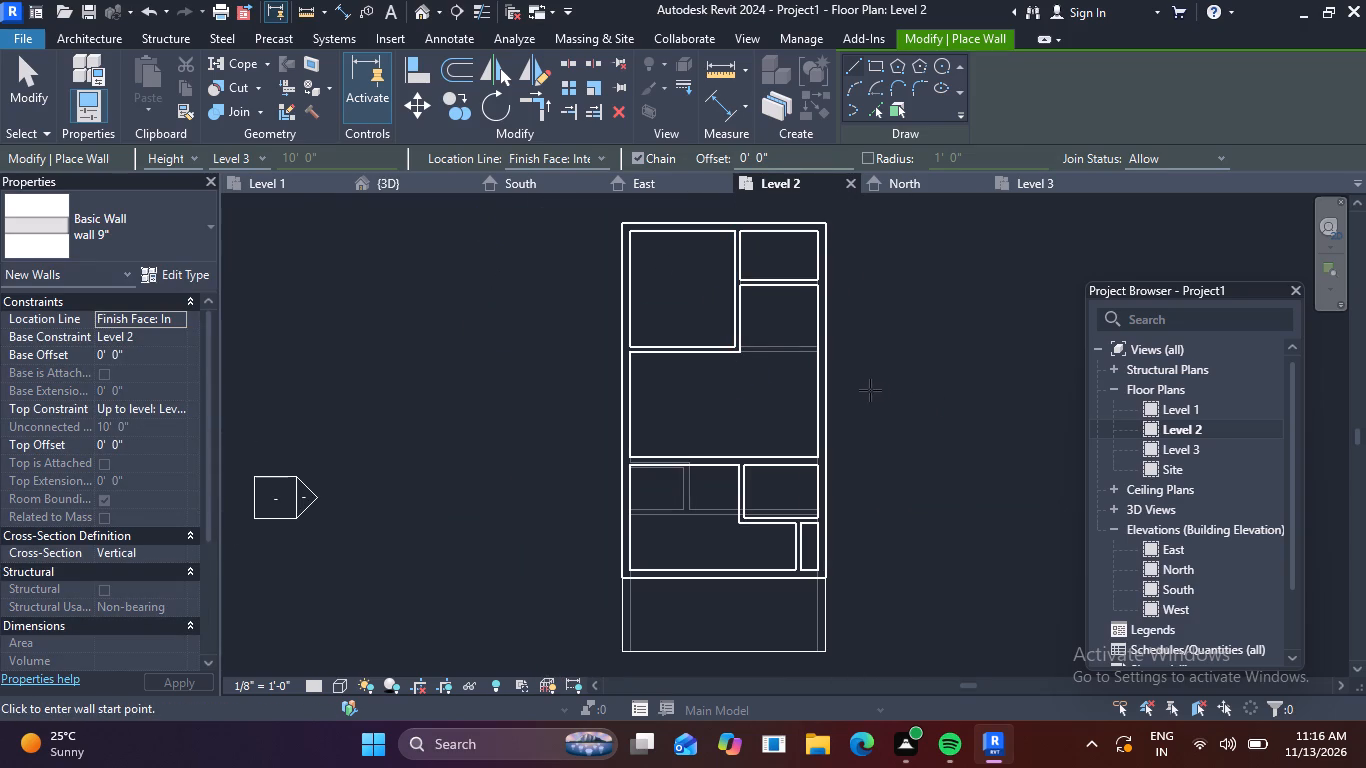
pyautogui.press('Escape')
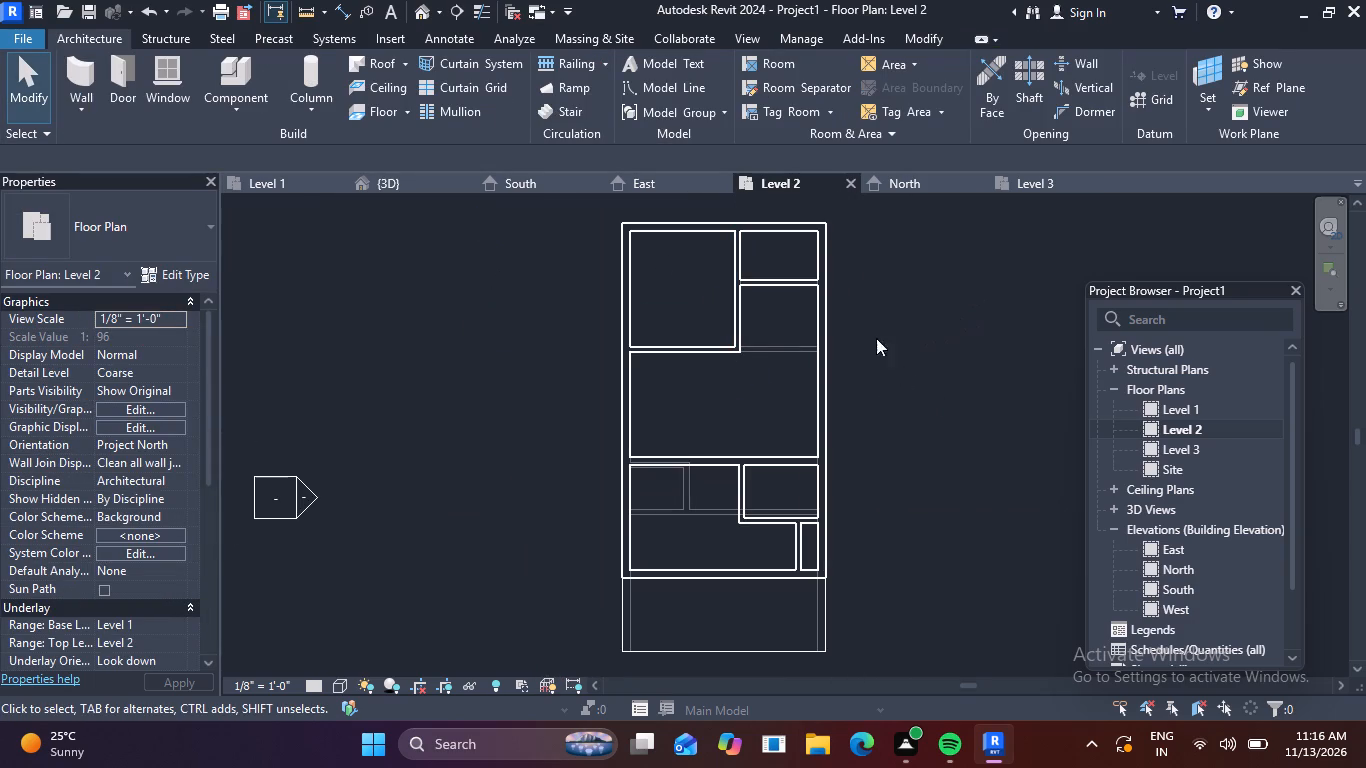
# Examine the upper-floor walls from several angles in the 3D view and return to the Level 2 plan.
pyautogui.click(422, 9)
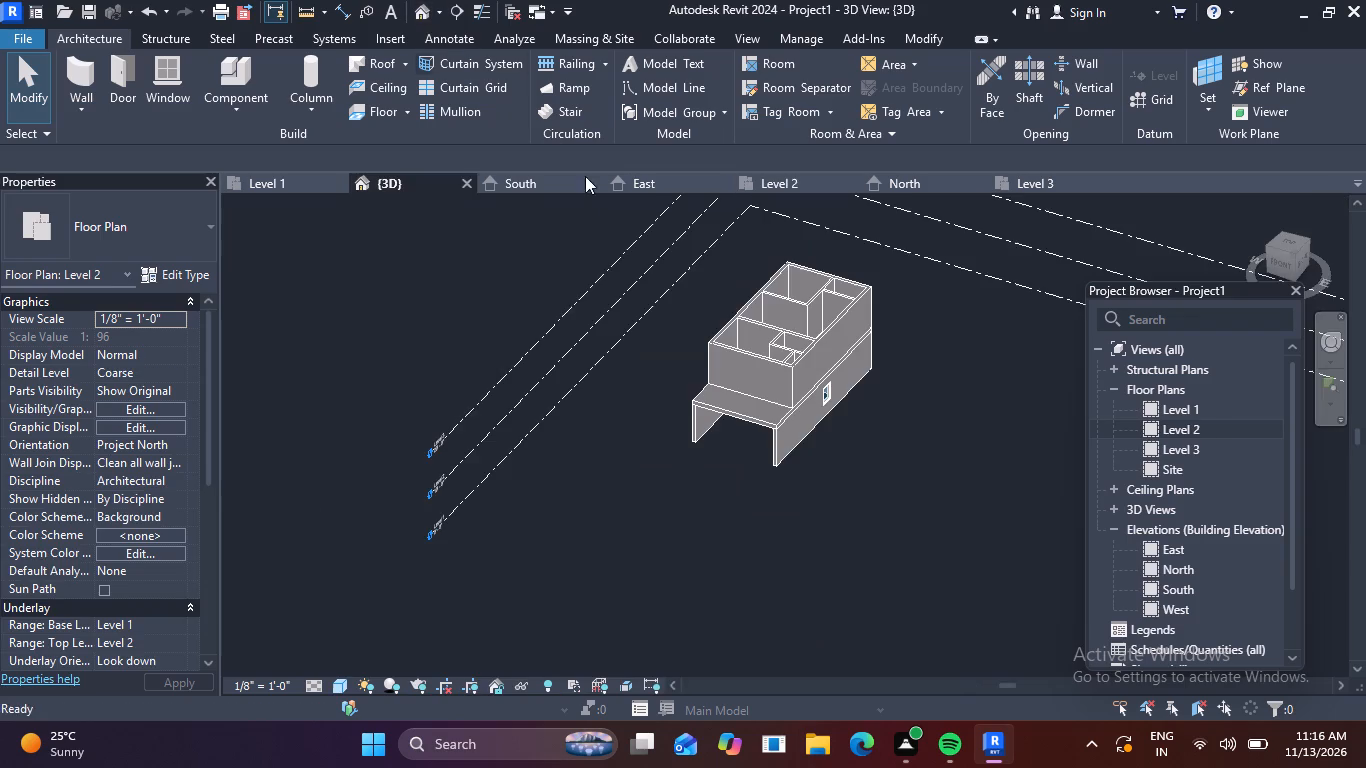
pyautogui.scroll(5, 817, 379)
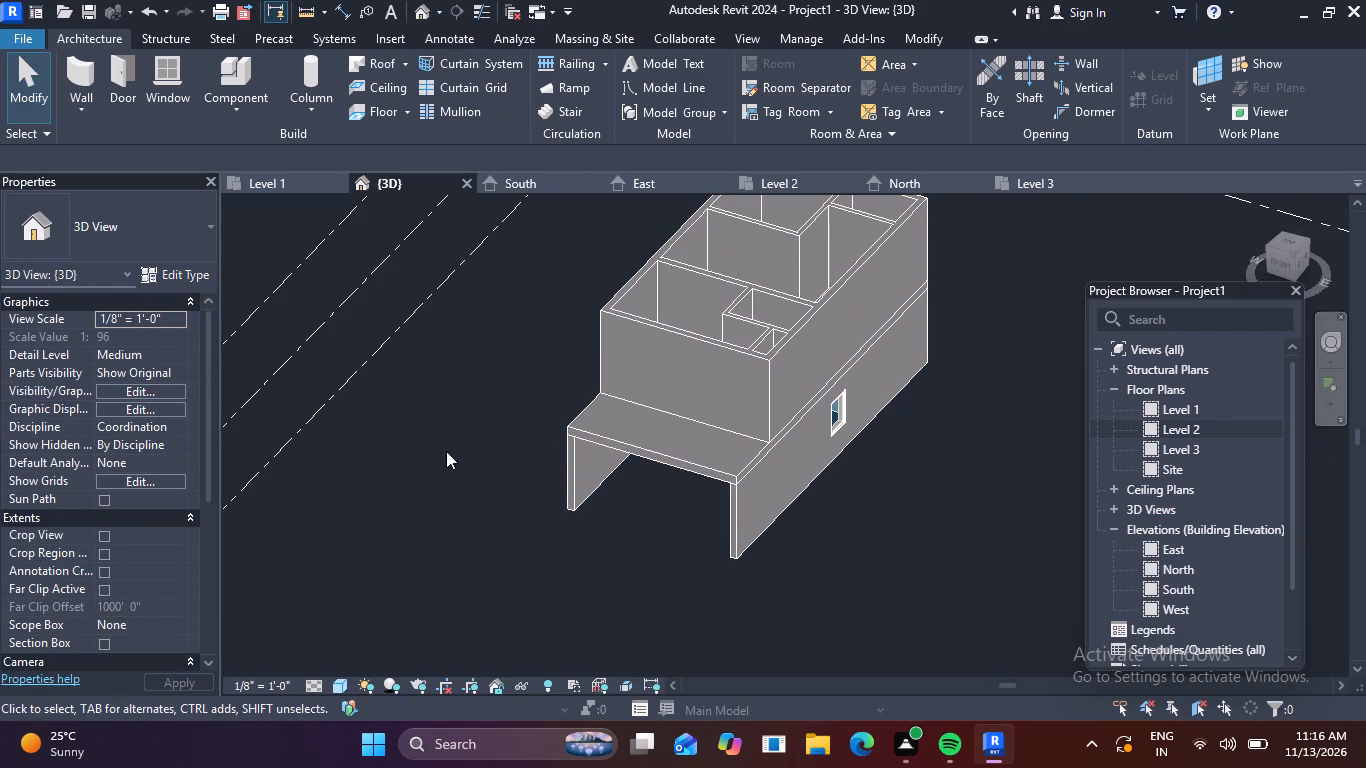
pyautogui.keyDown('shift'); pyautogui.moveTo(375, 424); pyautogui.dragTo(473, 446, button='middle'); pyautogui.keyUp('shift')
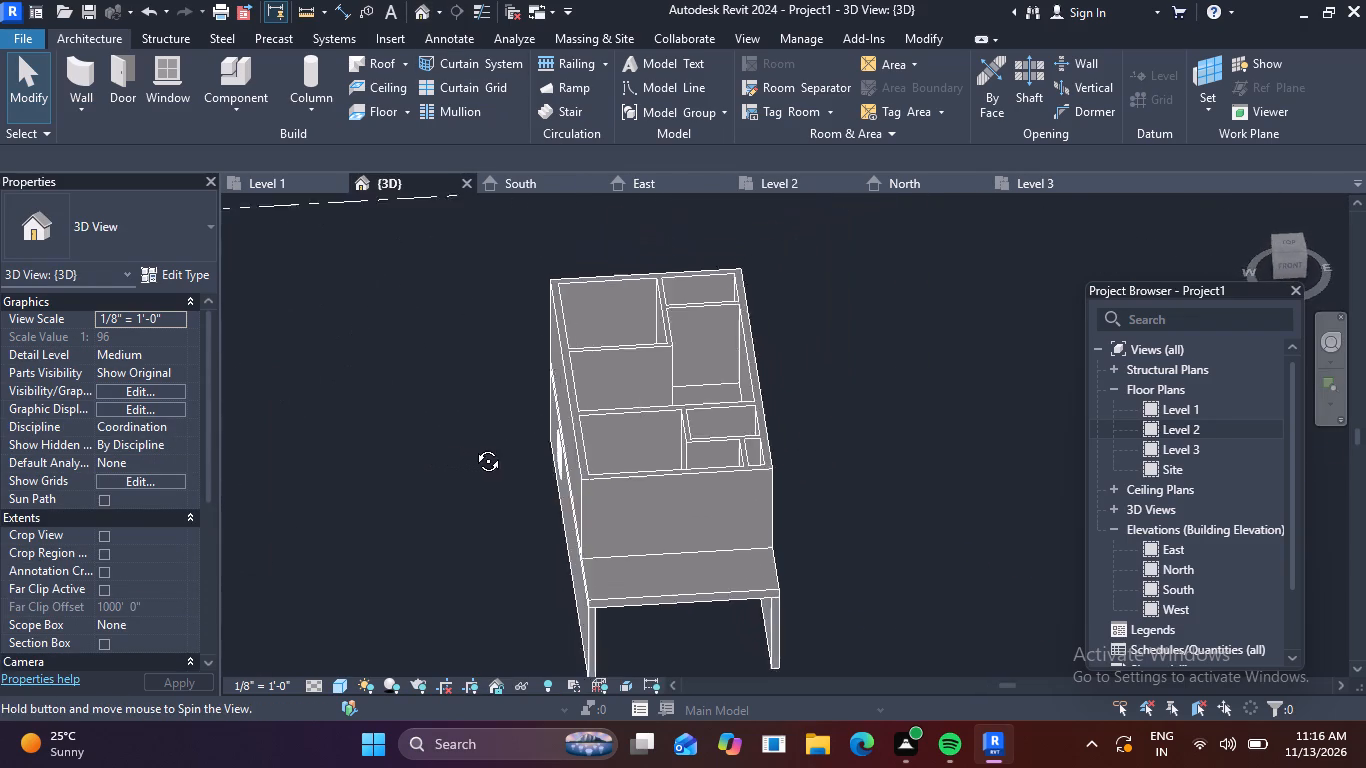
pyautogui.keyDown('shift'); pyautogui.moveTo(473, 446); pyautogui.dragTo(425, 447, button='middle'); pyautogui.keyUp('shift')
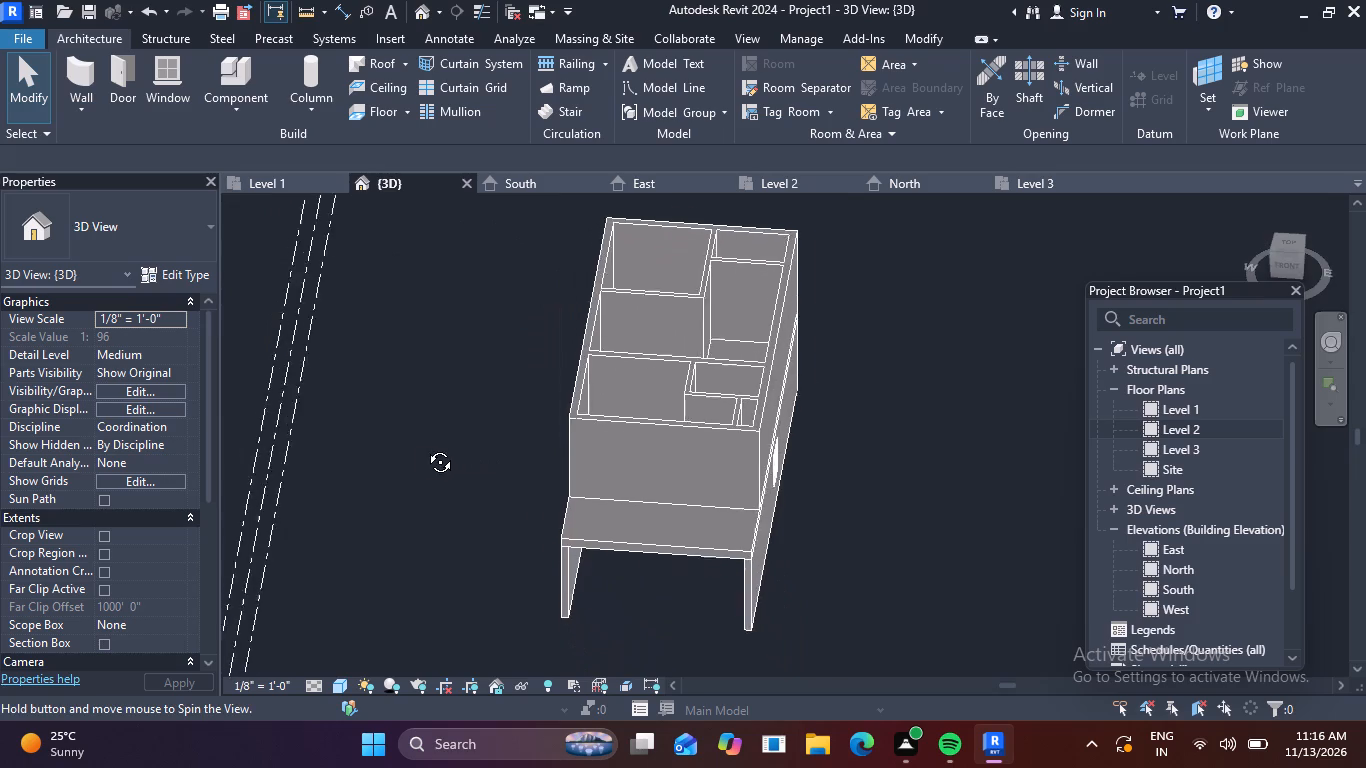
pyautogui.keyDown('shift'); pyautogui.moveTo(425, 447); pyautogui.dragTo(398, 447, button='middle'); pyautogui.keyUp('shift')
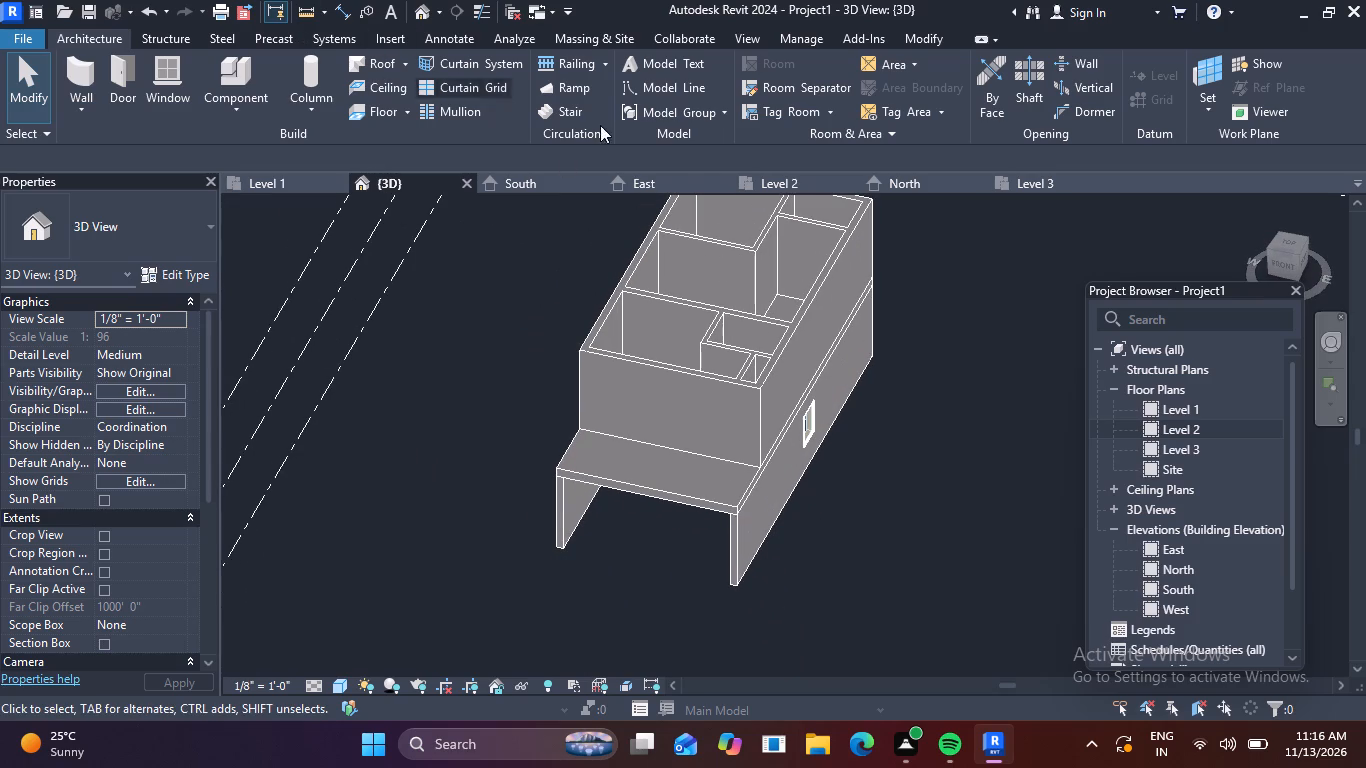
pyautogui.doubleClick(1151, 431)
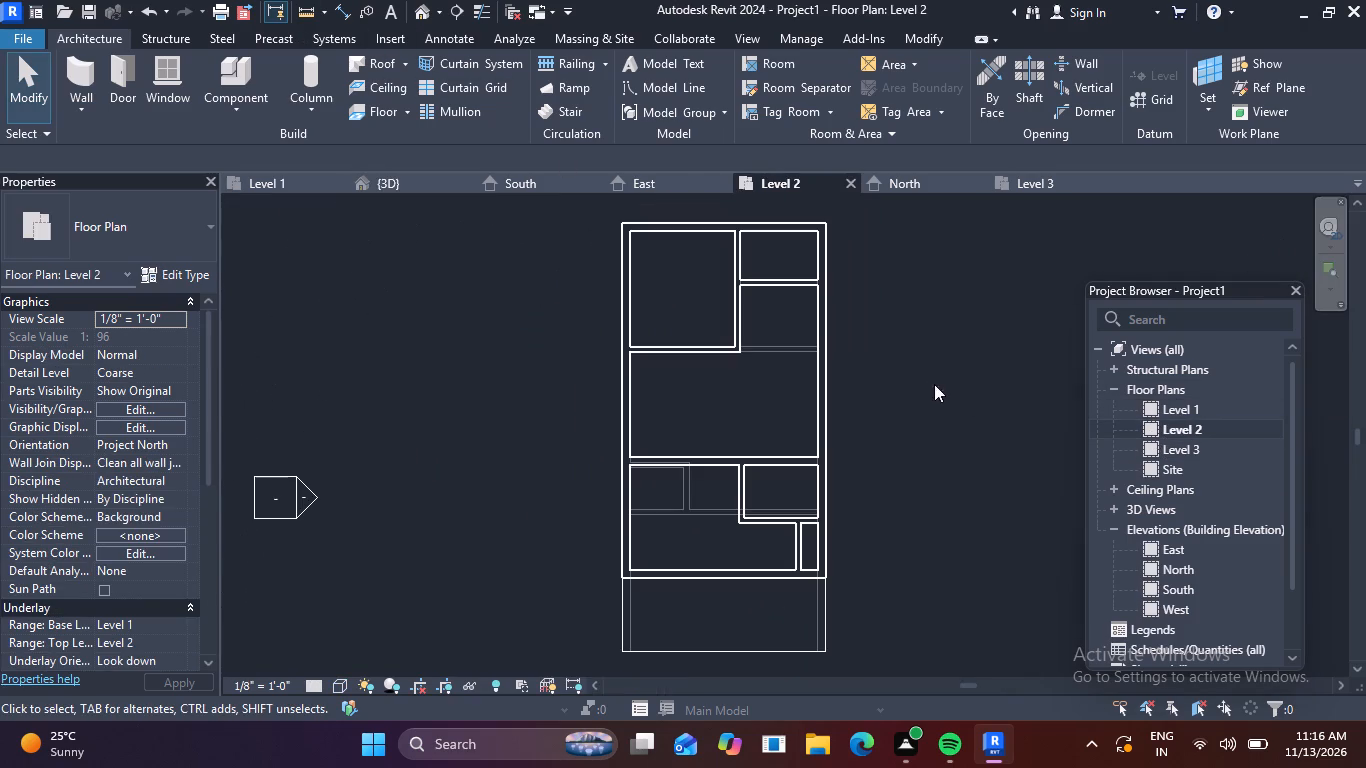
# Open the North building elevation.
pyautogui.scroll(-1, 921, 460)
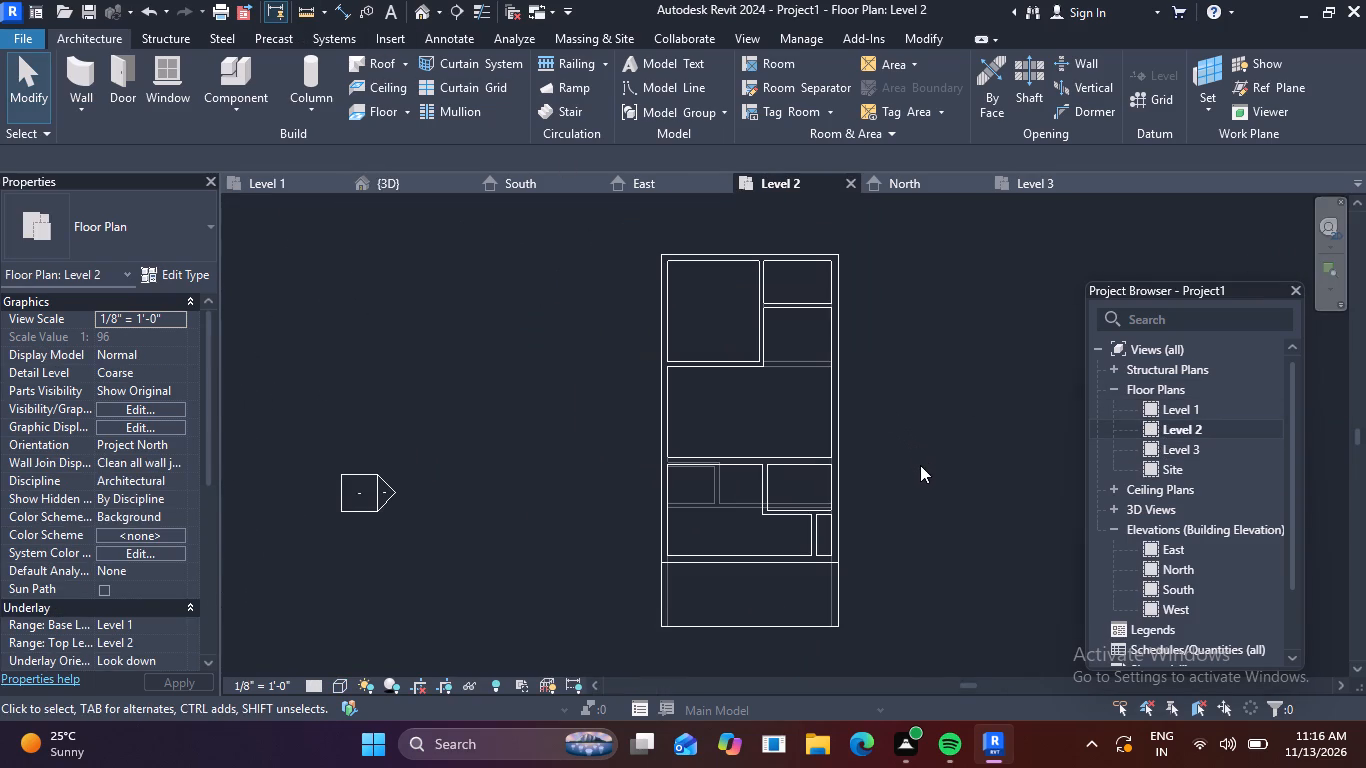
pyautogui.scroll(-3, 1124, 572)
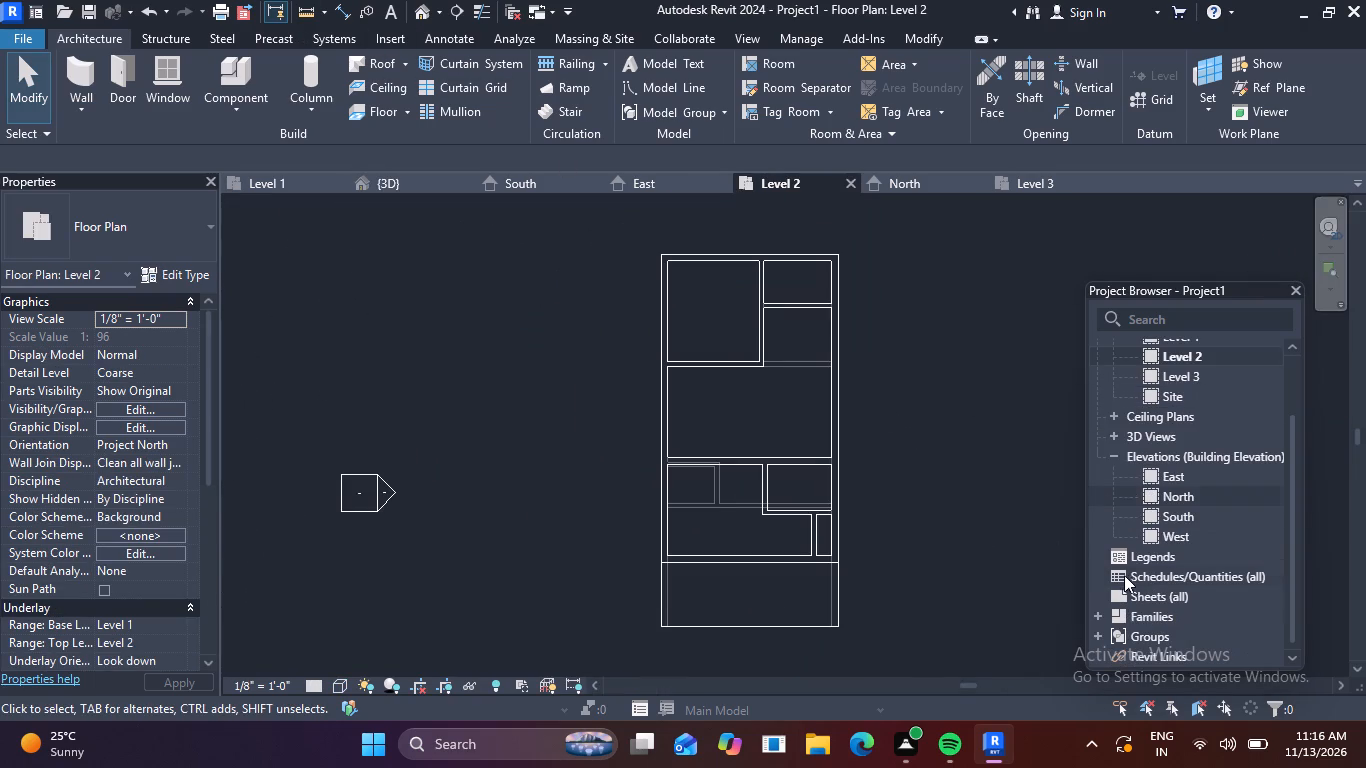
pyautogui.scroll(-4, 1135, 597)
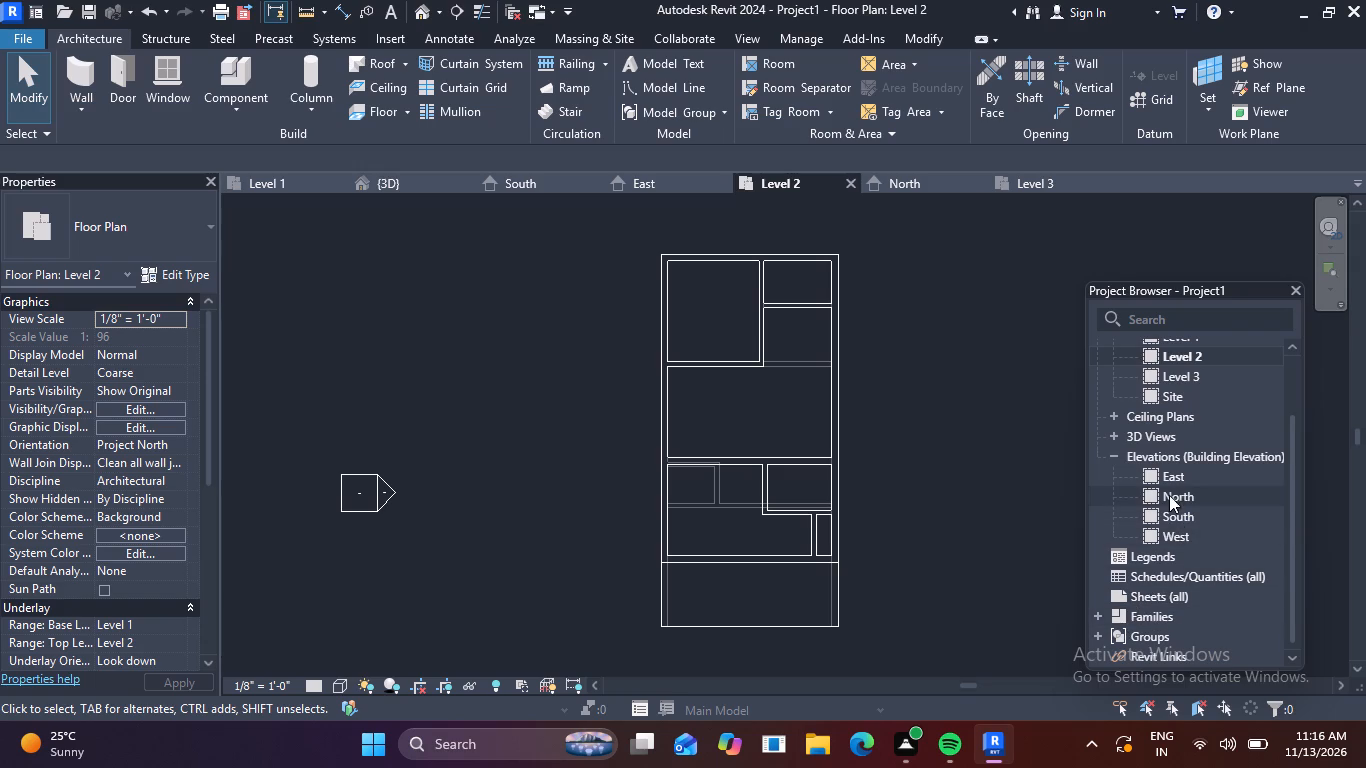
pyautogui.doubleClick(1150, 490)
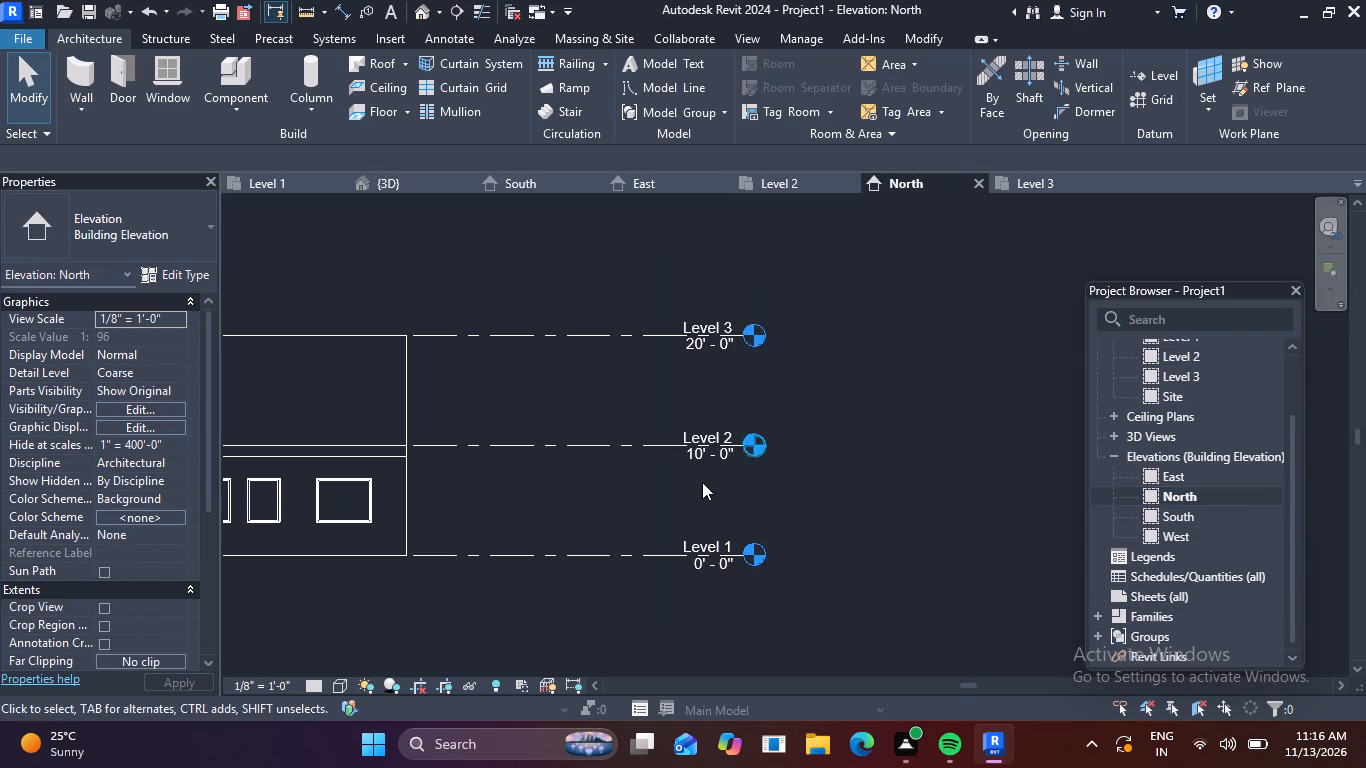
pyautogui.press('Escape')
# Draw a new level 2'-0" below Level 1, with both ends aligned to the existing level lines.
pyautogui.scroll(2, 677, 575)
pyautogui.scroll(-4, 673, 574)
pyautogui.moveTo(521, 577); pyautogui.dragTo(993, 513, button='middle')
pyautogui.scroll(-3, 521, 577)
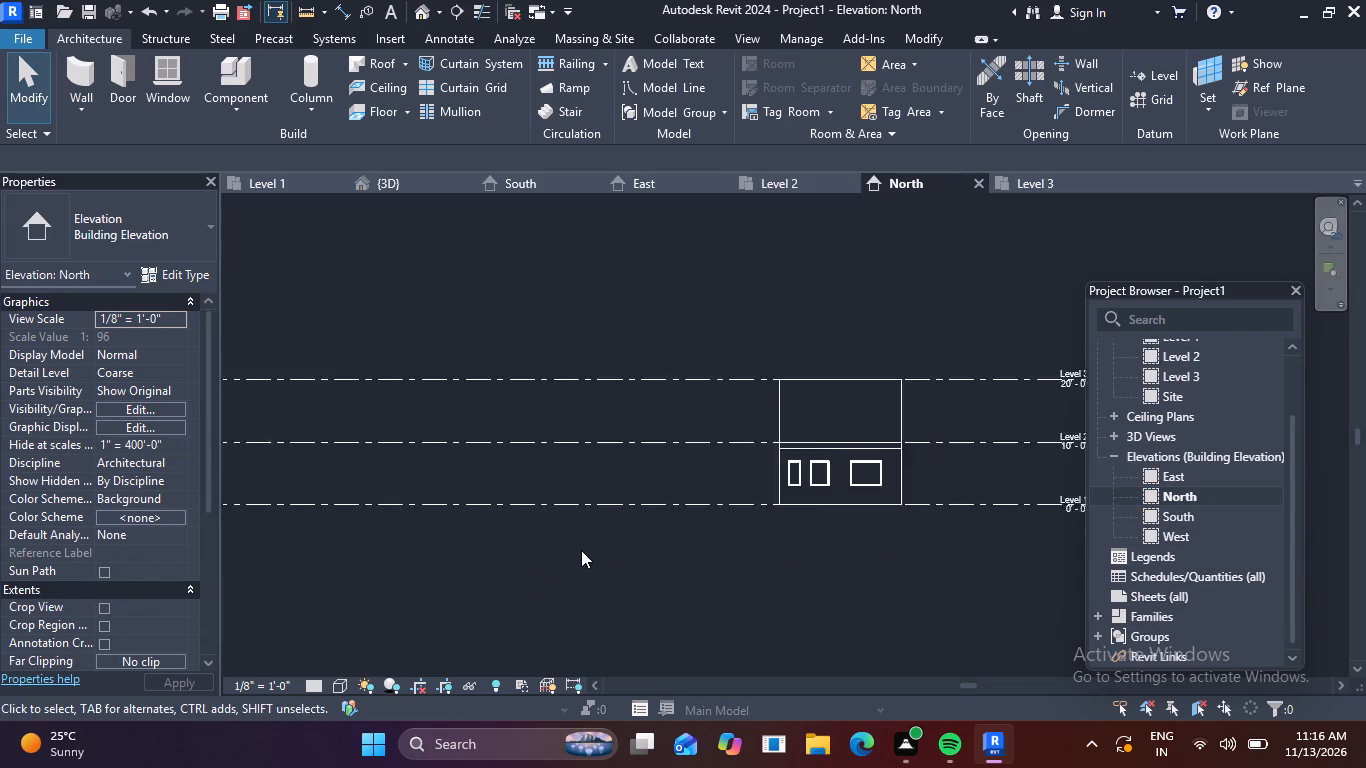
pyautogui.scroll(-1, 581, 550)
pyautogui.moveTo(581, 550); pyautogui.dragTo(846, 551, button='middle')
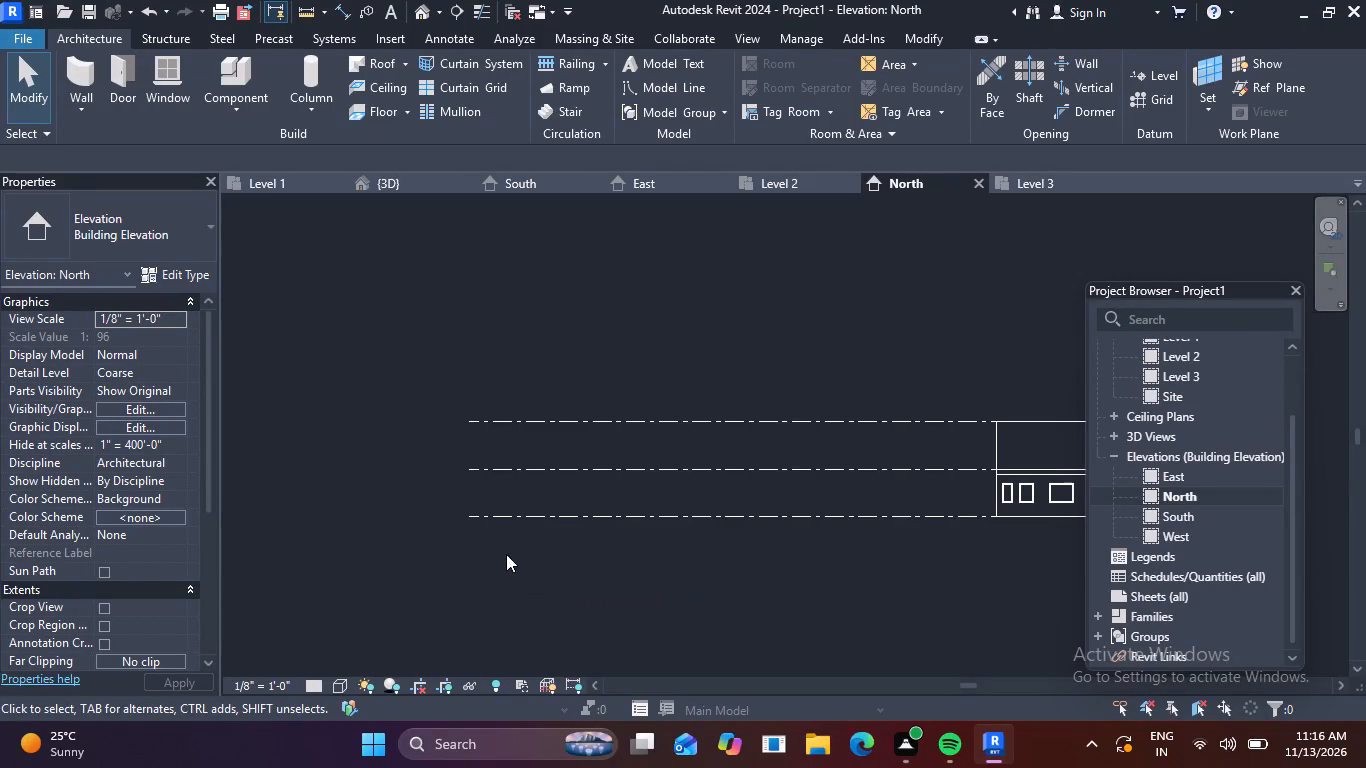
pyautogui.scroll(4, 503, 551)
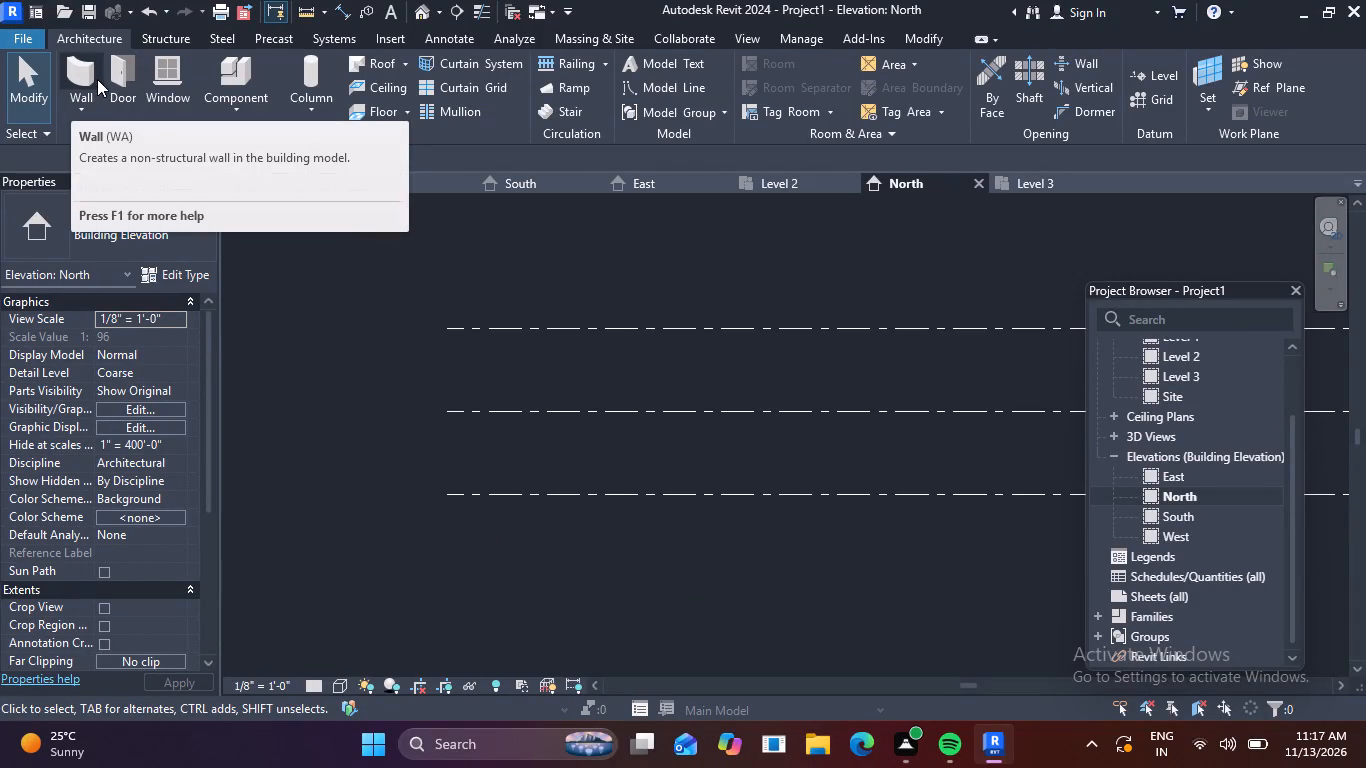
pyautogui.click(1154, 75)
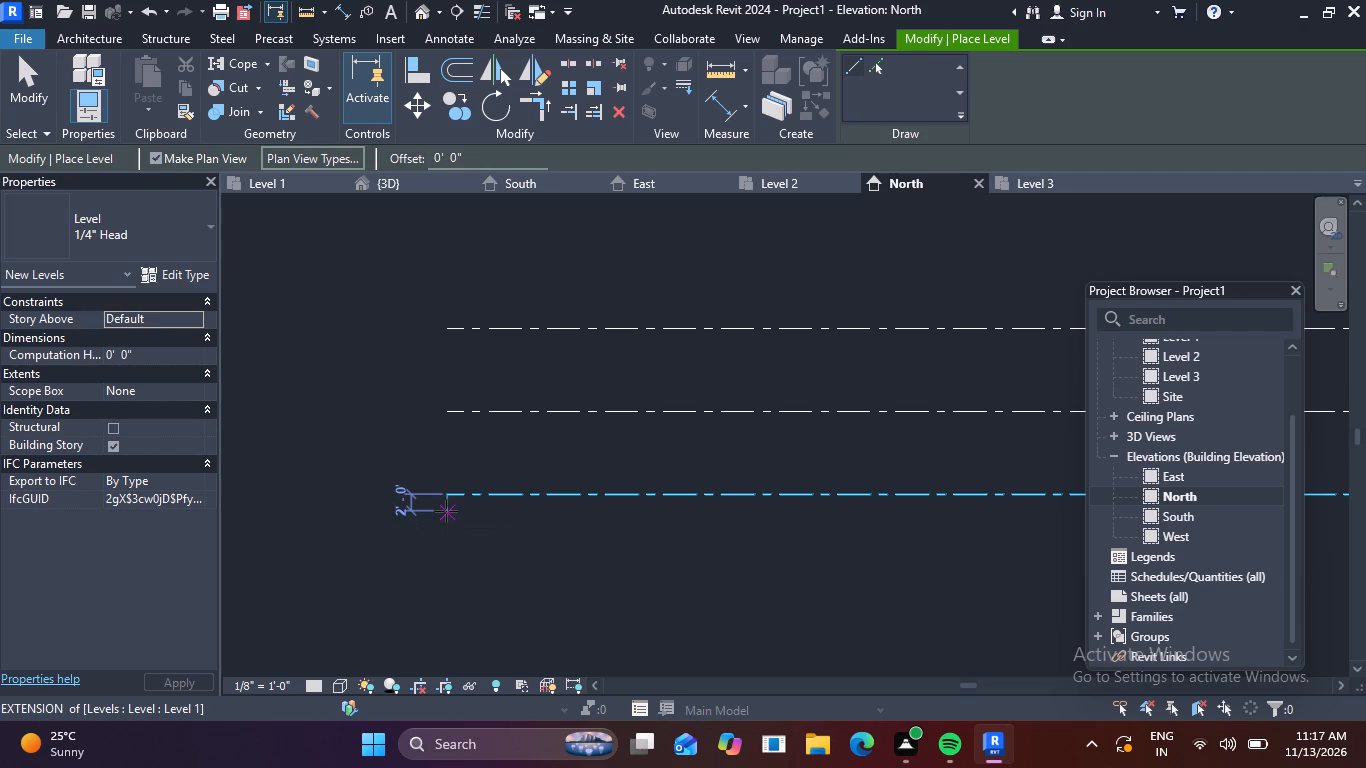
pyautogui.click(446, 511)
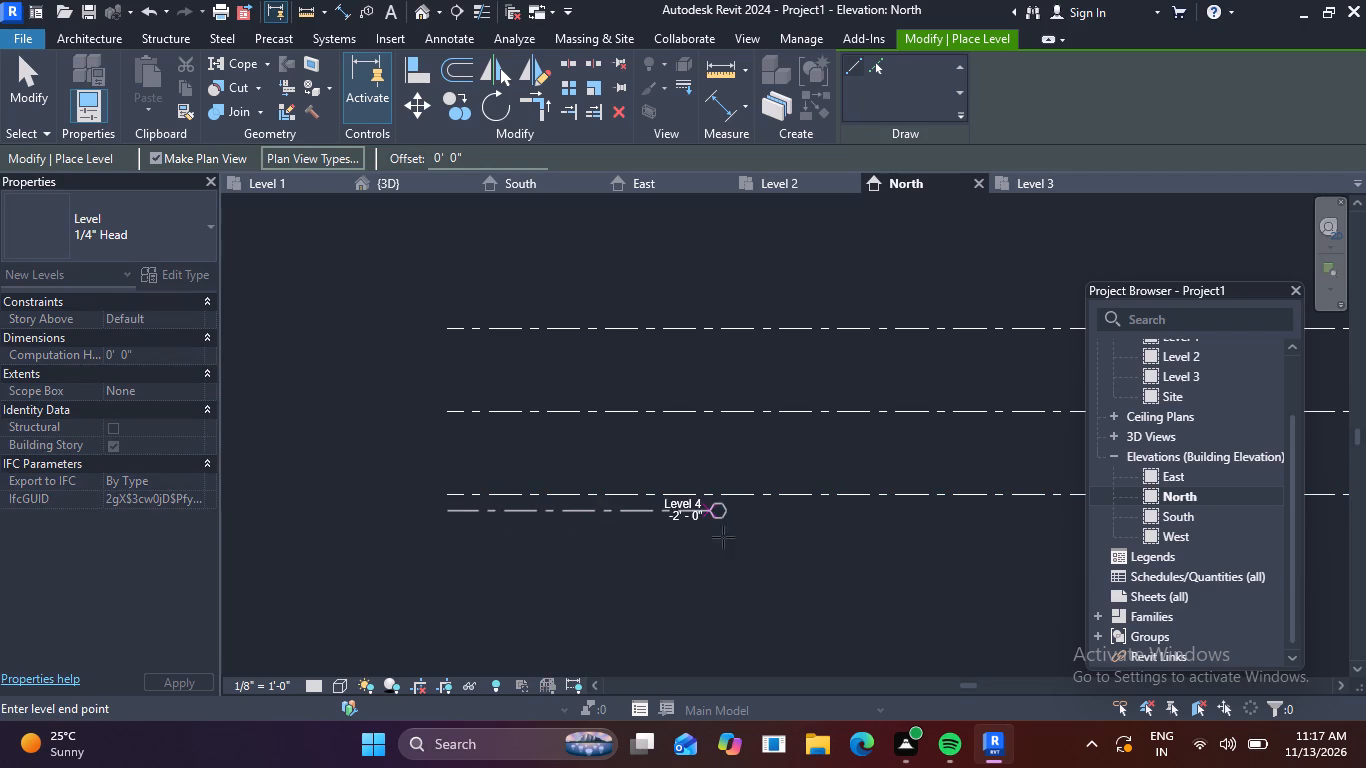
pyautogui.scroll(-3, 733, 544)
pyautogui.moveTo(776, 528); pyautogui.dragTo(314, 501, button='middle')
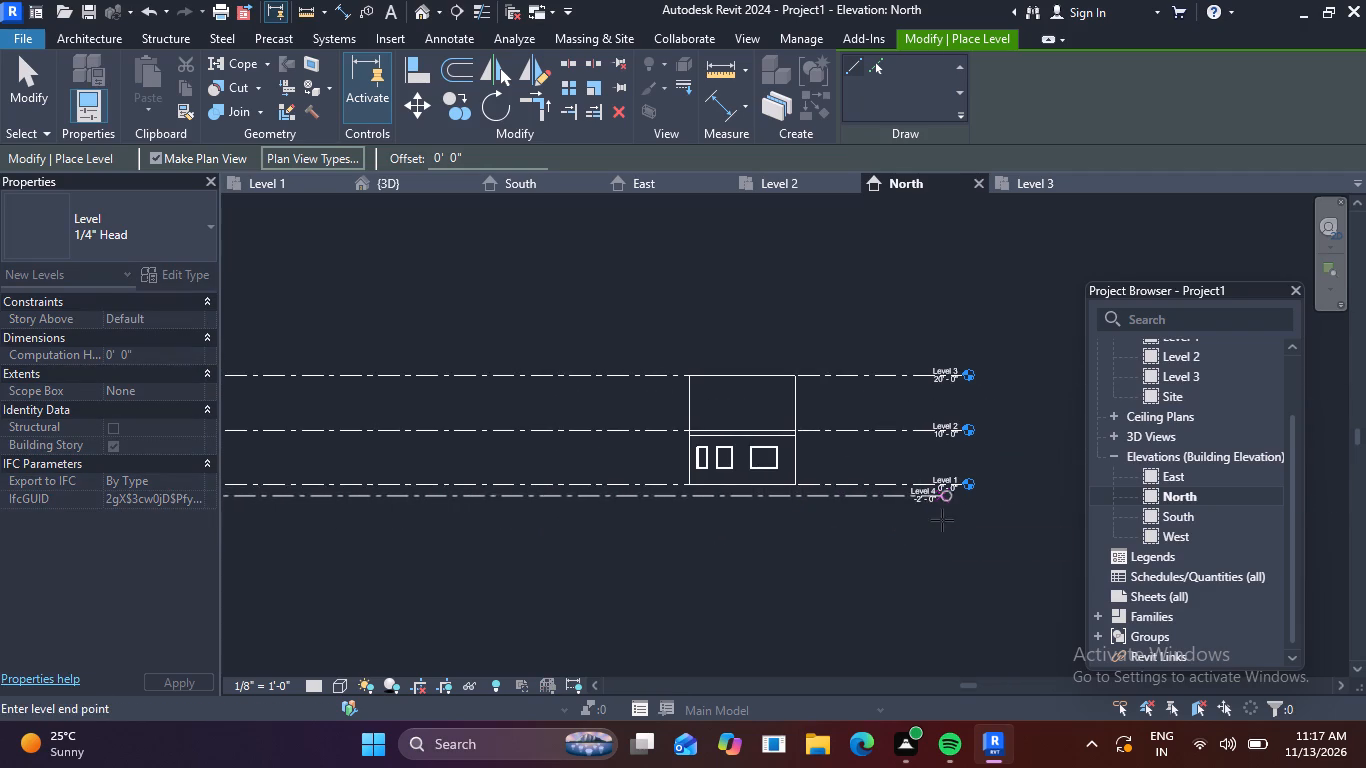
pyautogui.scroll(10, 970, 500)
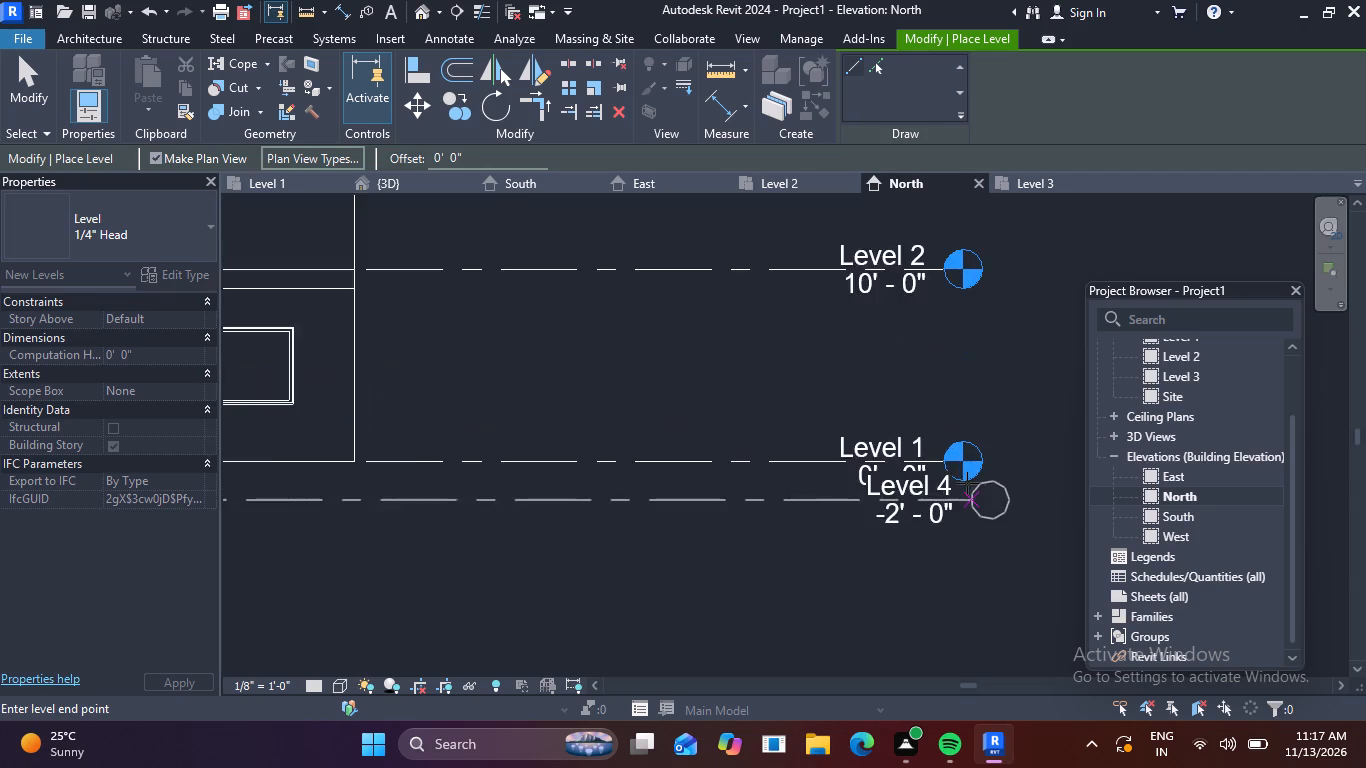
pyautogui.scroll(6, 947, 491)
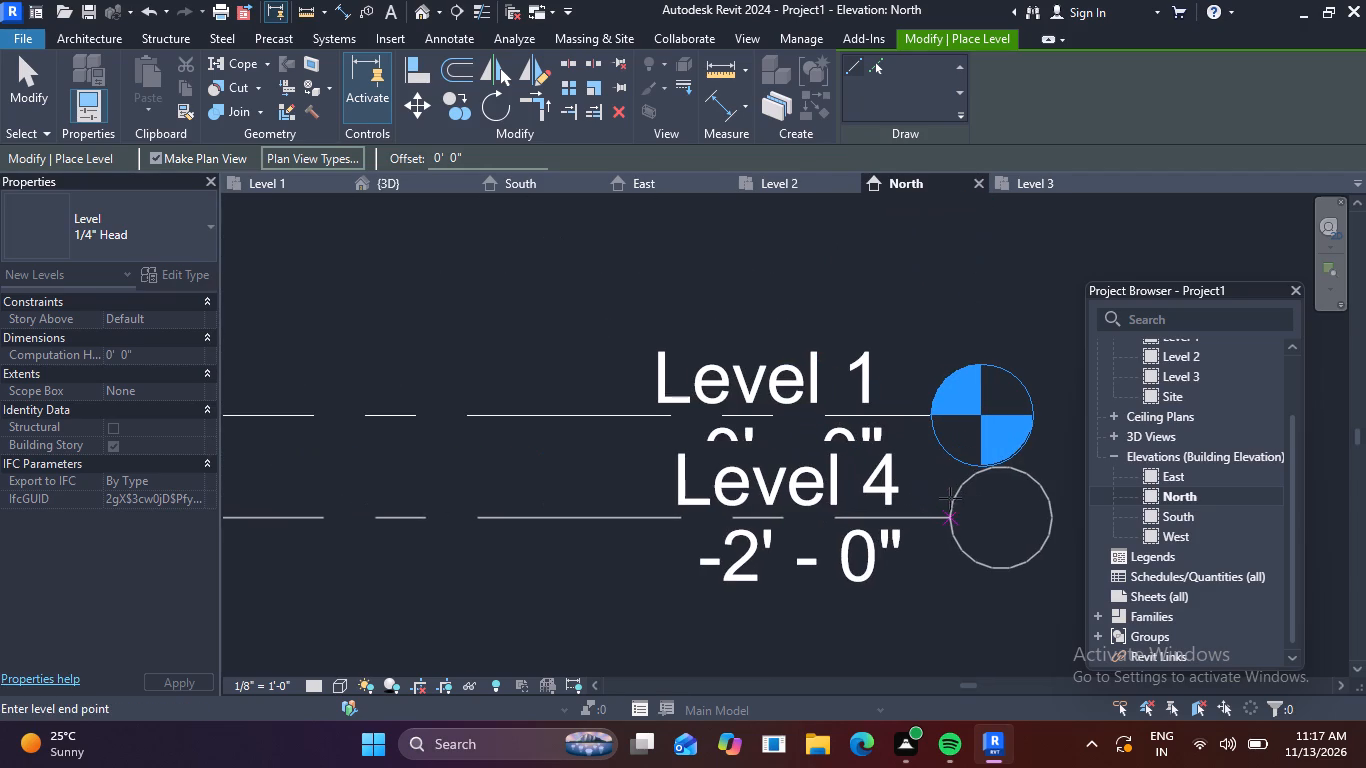
pyautogui.click(923, 514)
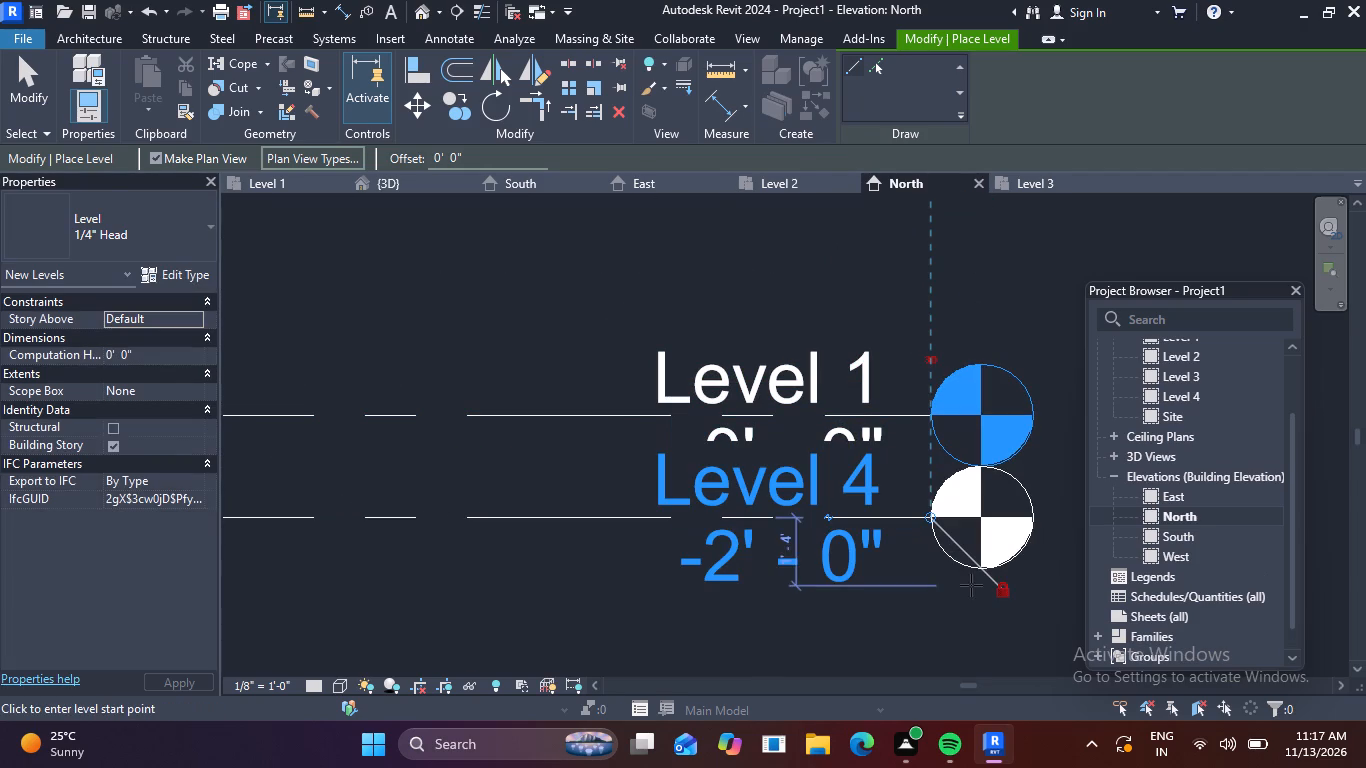
pyautogui.press('Escape')
pyautogui.press('Escape')
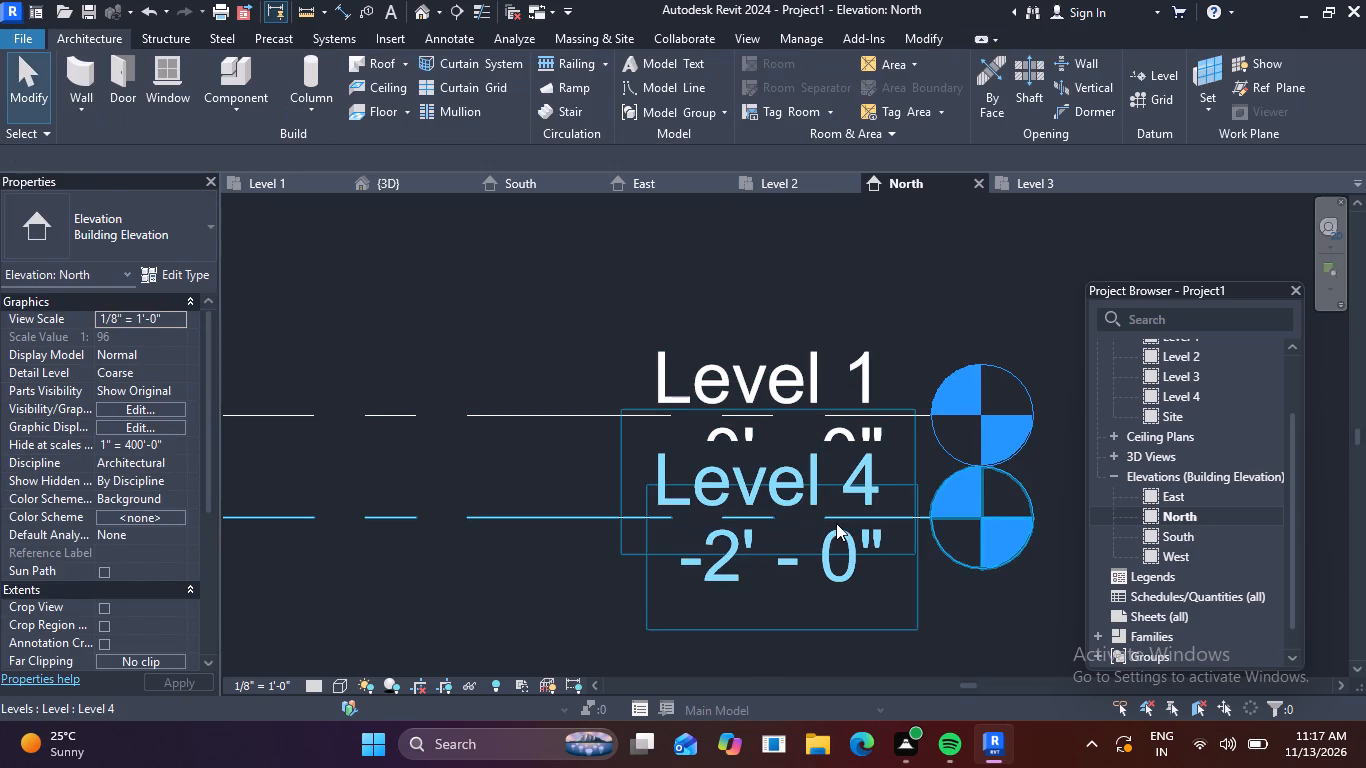
# Add an elbow to the new -2'-0" level line so its head sits clear below Level 1's label.
pyautogui.click(834, 516)
pyautogui.click(827, 518)
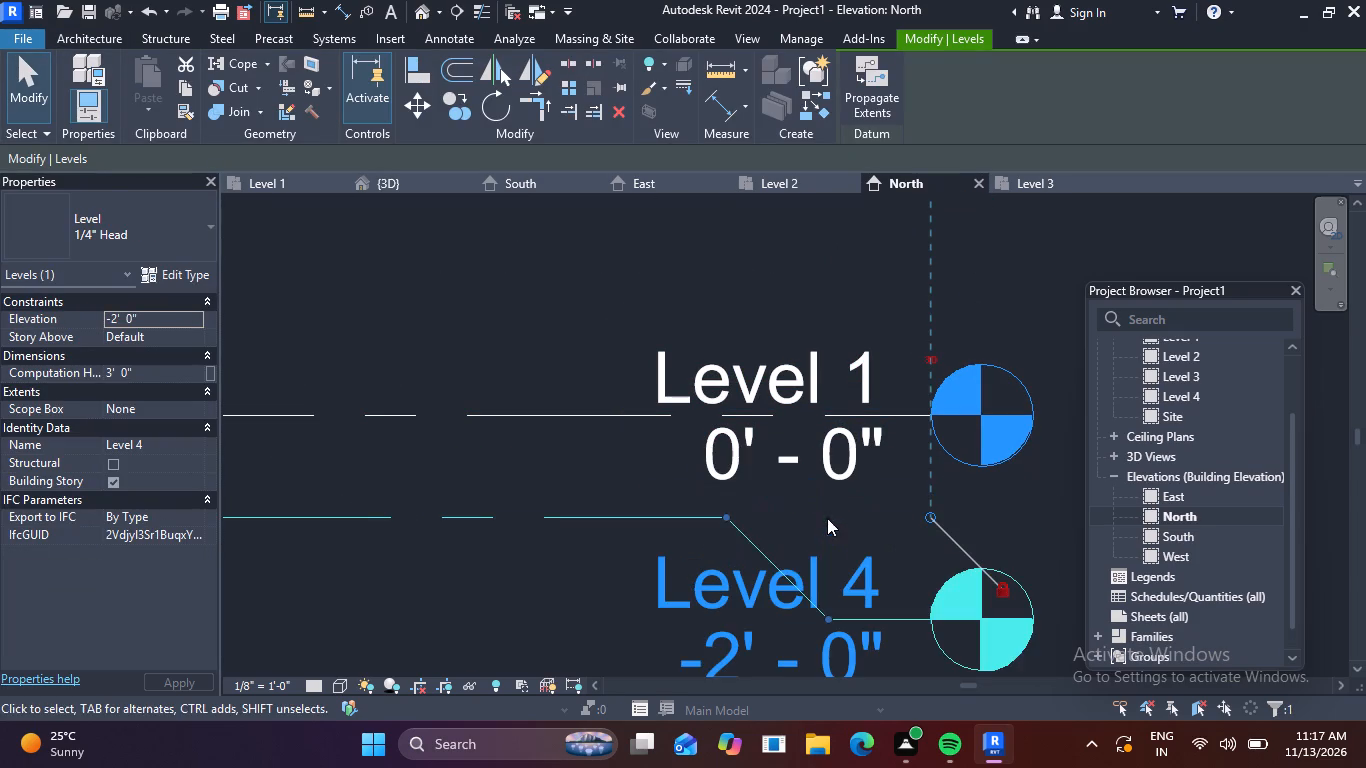
# Examine the house and its level lines in the North elevation.
pyautogui.press('Escape')
pyautogui.scroll(-5, 832, 532)
pyautogui.moveTo(1000, 505); pyautogui.dragTo(1002, 513, button='middle')
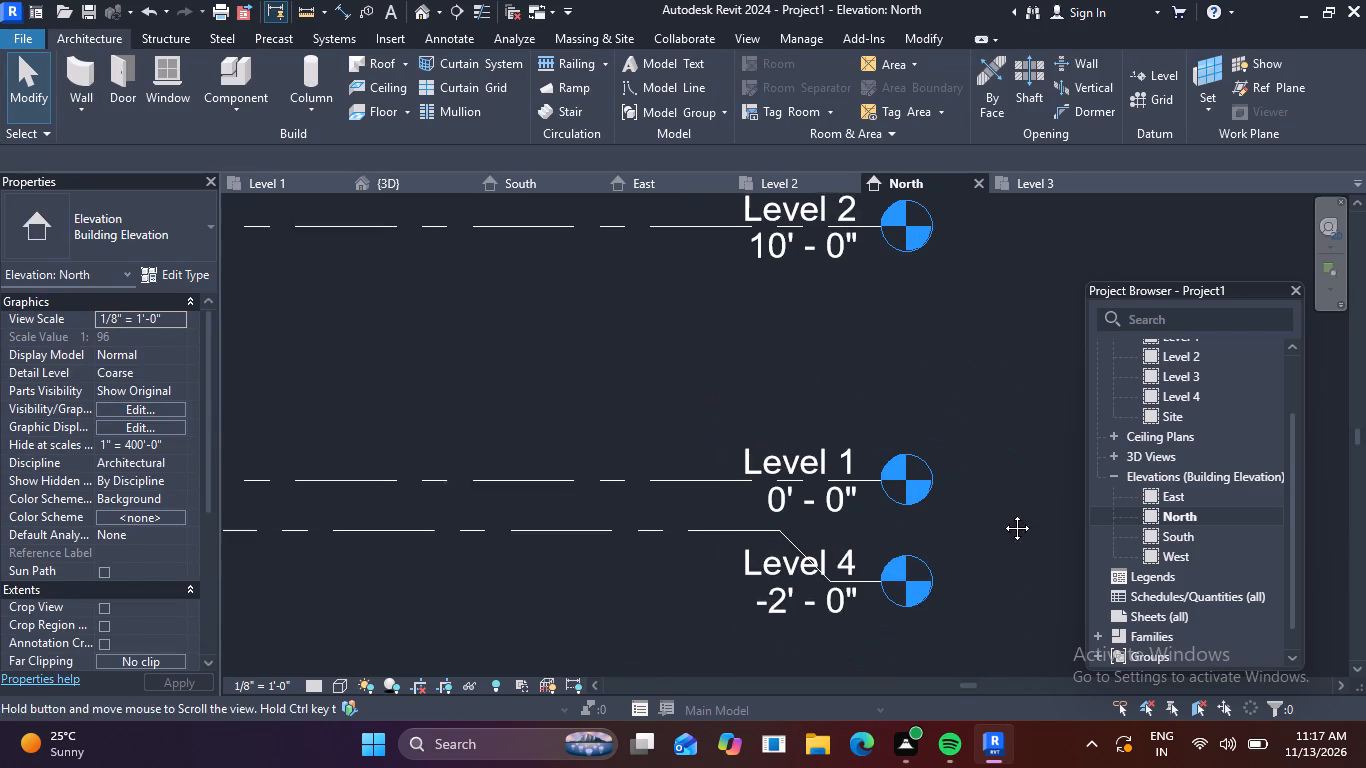
pyautogui.moveTo(1002, 513); pyautogui.dragTo(999, 561, button='middle')
pyautogui.scroll(-5, 988, 498)
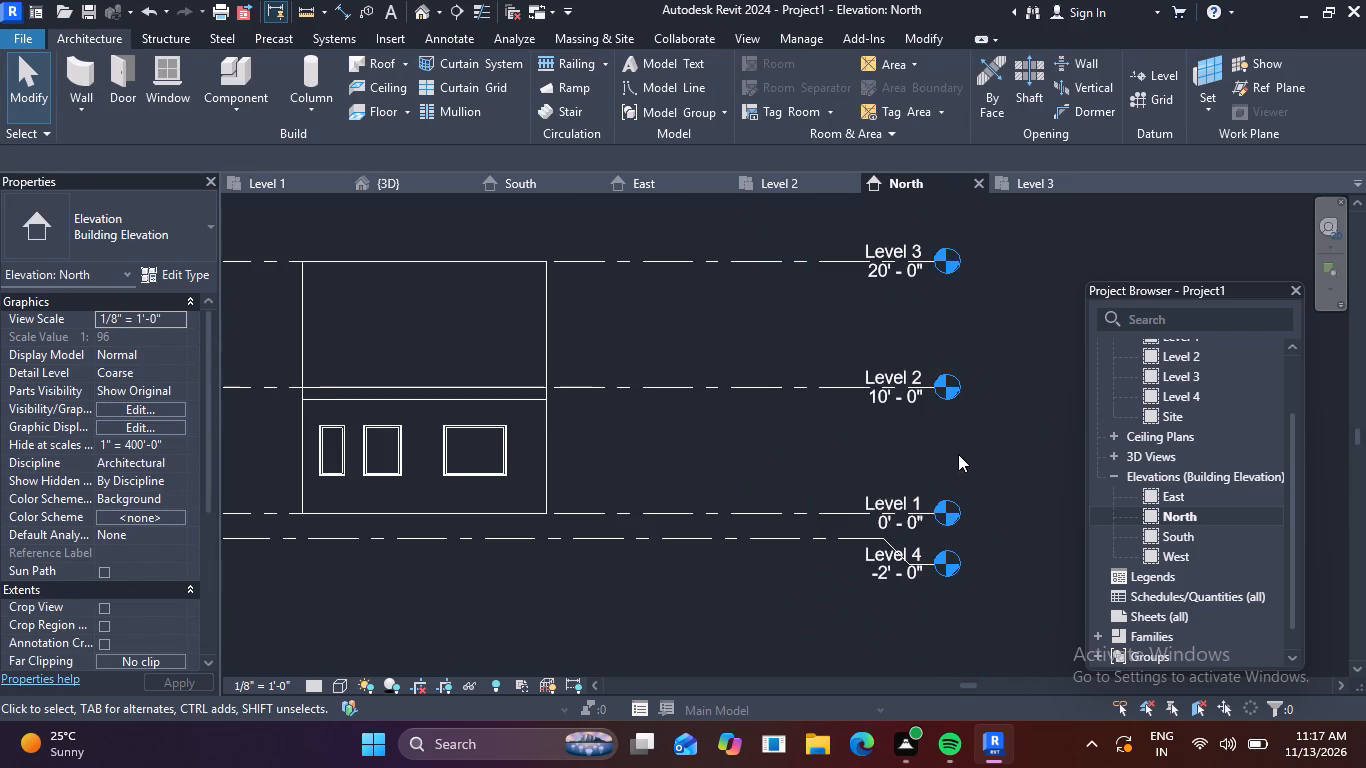
pyautogui.press('Escape')
pyautogui.press('Escape')
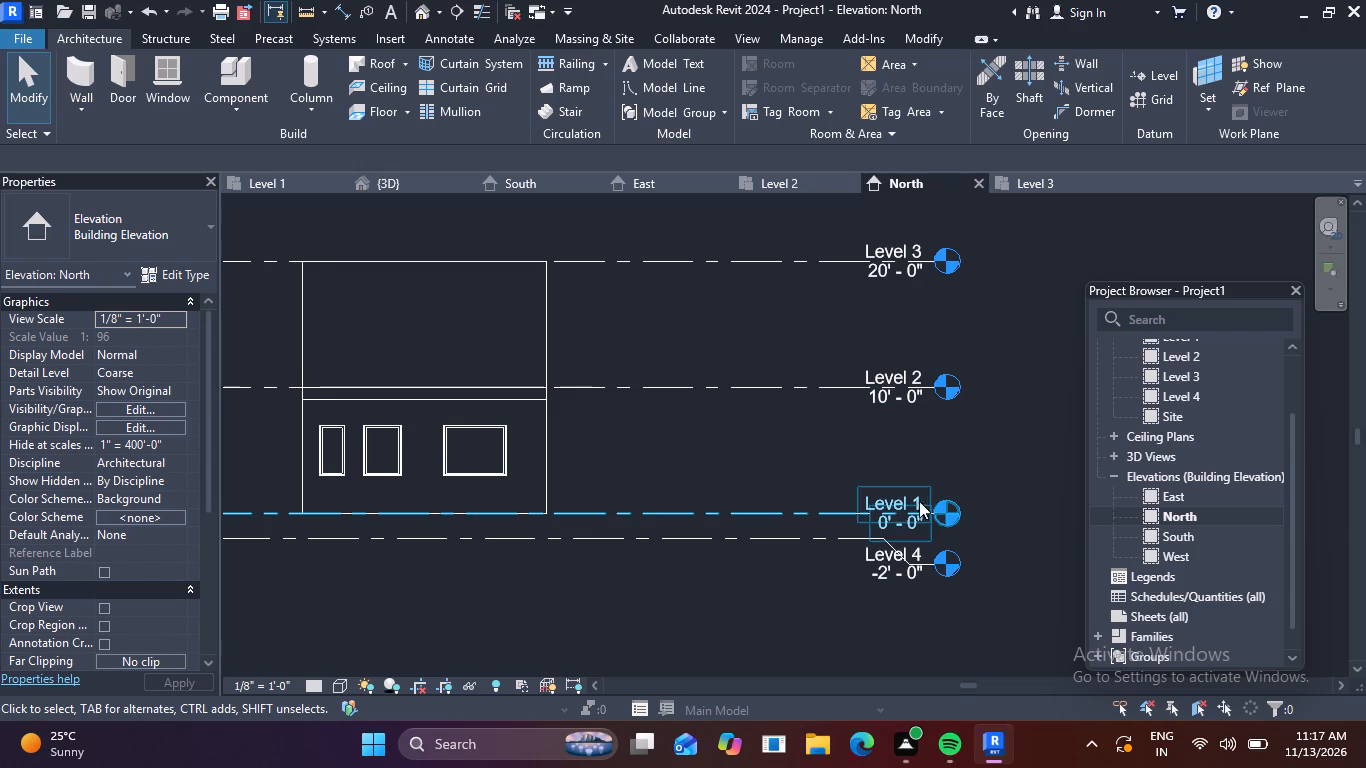
pyautogui.scroll(-2, 890, 456)
pyautogui.moveTo(897, 457); pyautogui.dragTo(866, 544, button='middle')
pyautogui.scroll(-2, 756, 460)
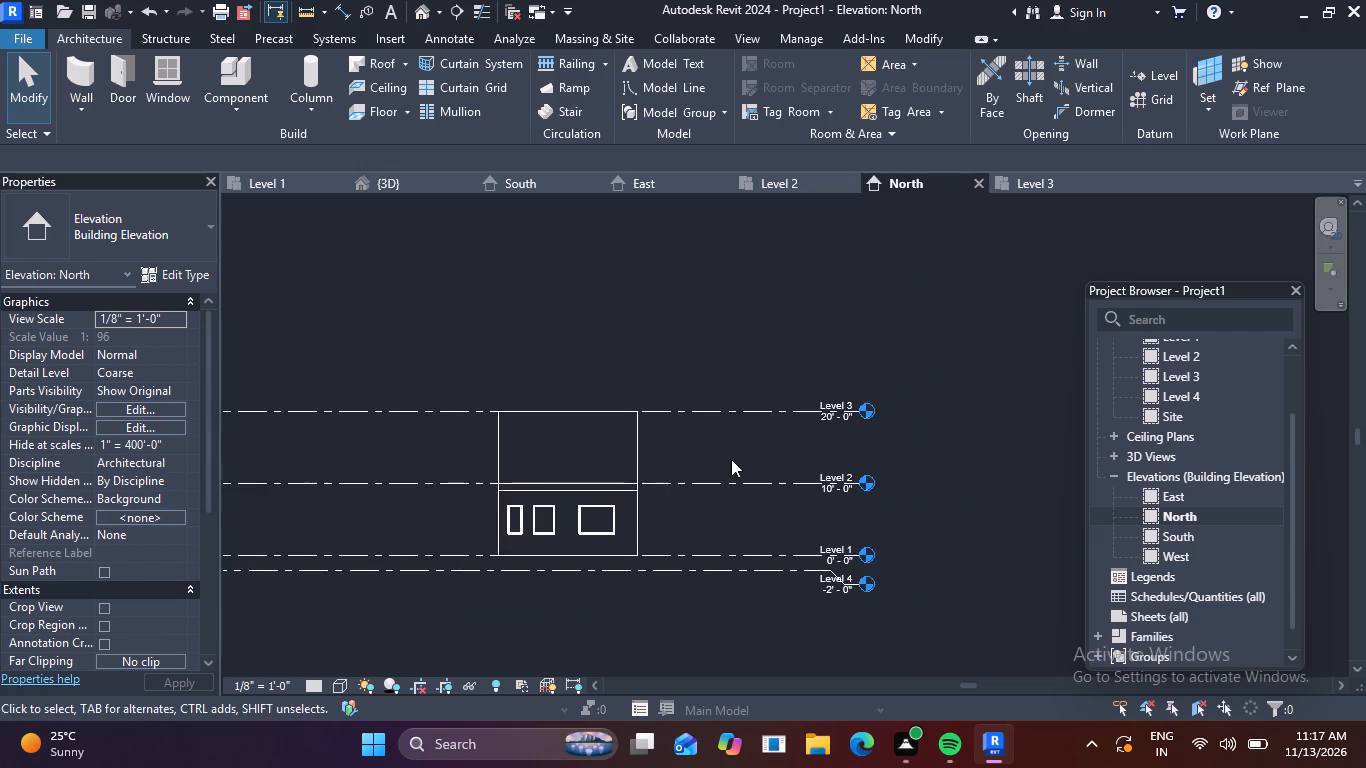
pyautogui.moveTo(740, 460); pyautogui.dragTo(800, 447, button='middle')
# Set the elevation of Level 4, the lowest level, to 0'.
pyautogui.scroll(6, 894, 605)
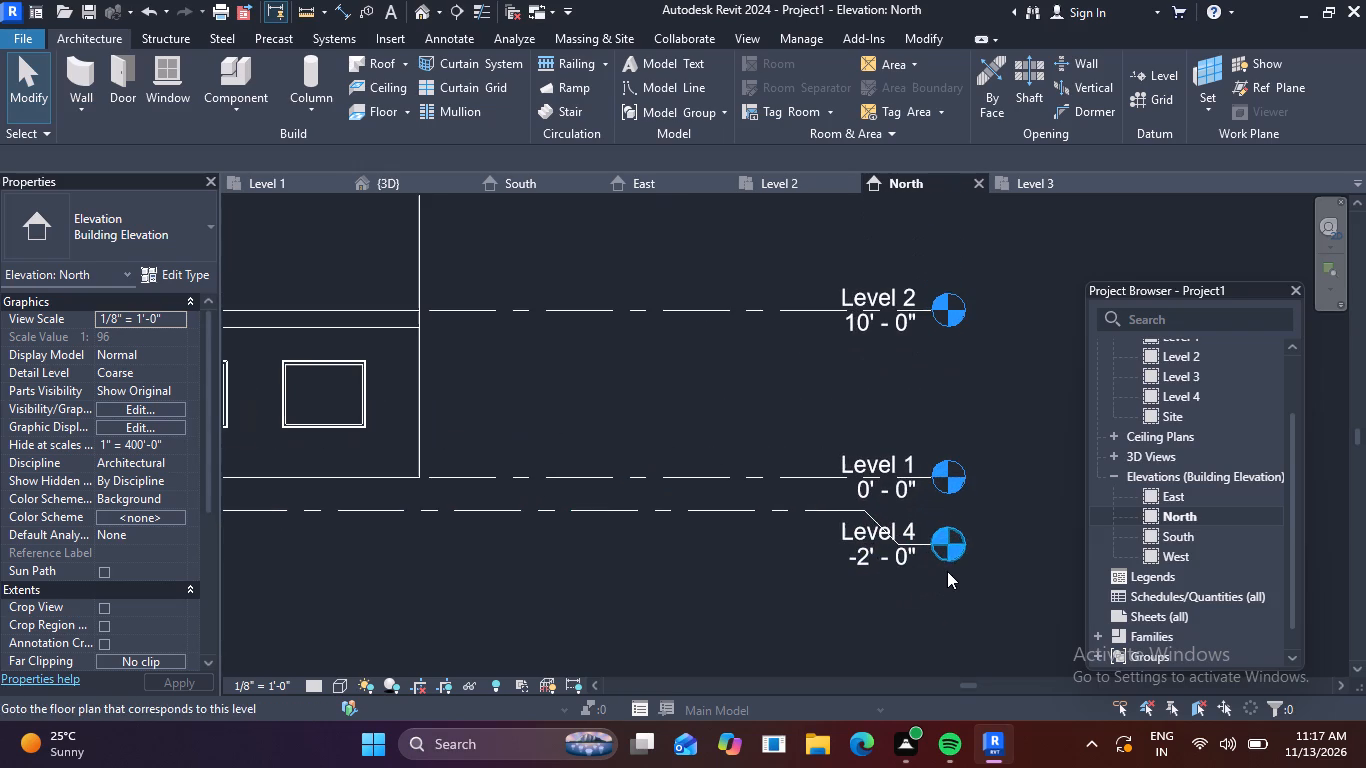
pyautogui.press('Escape')
pyautogui.doubleClick(870, 560)
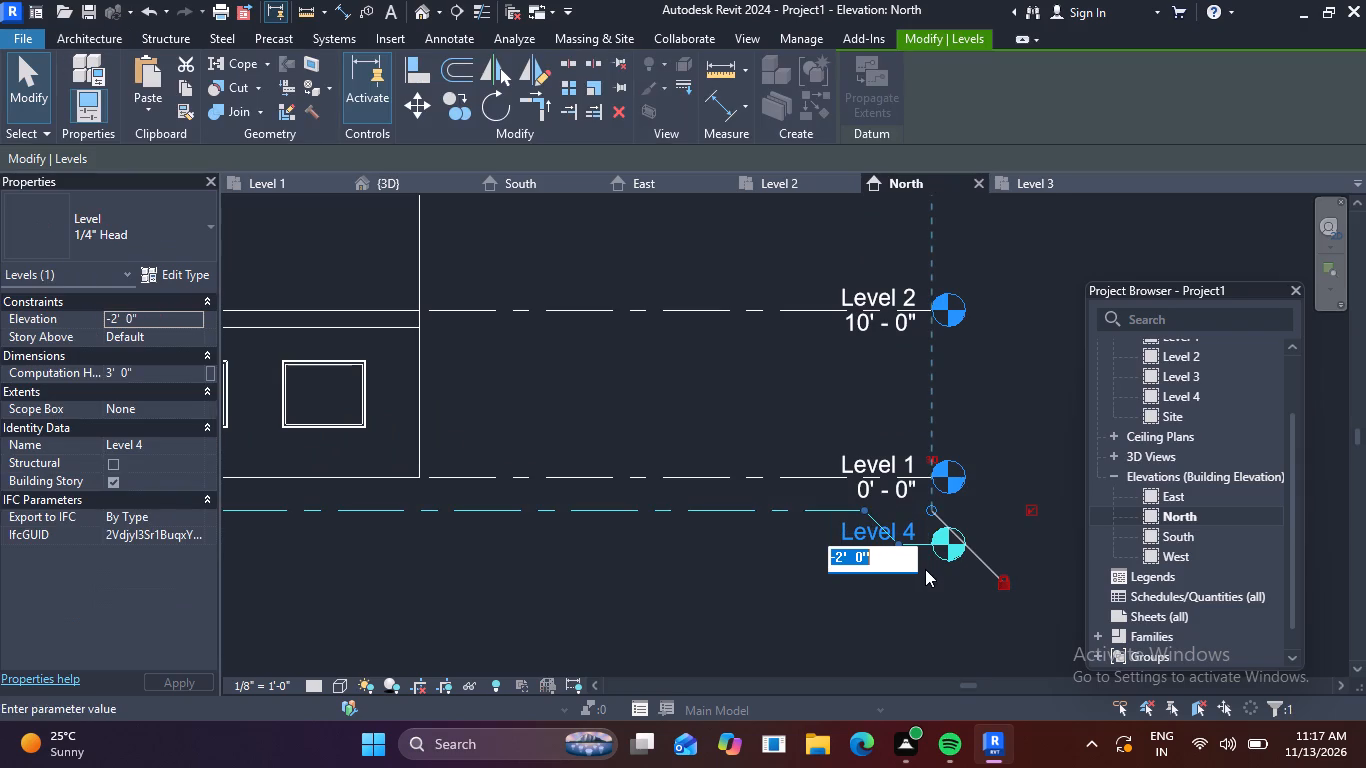
pyautogui.press('BackSpace')
pyautogui.press('0')
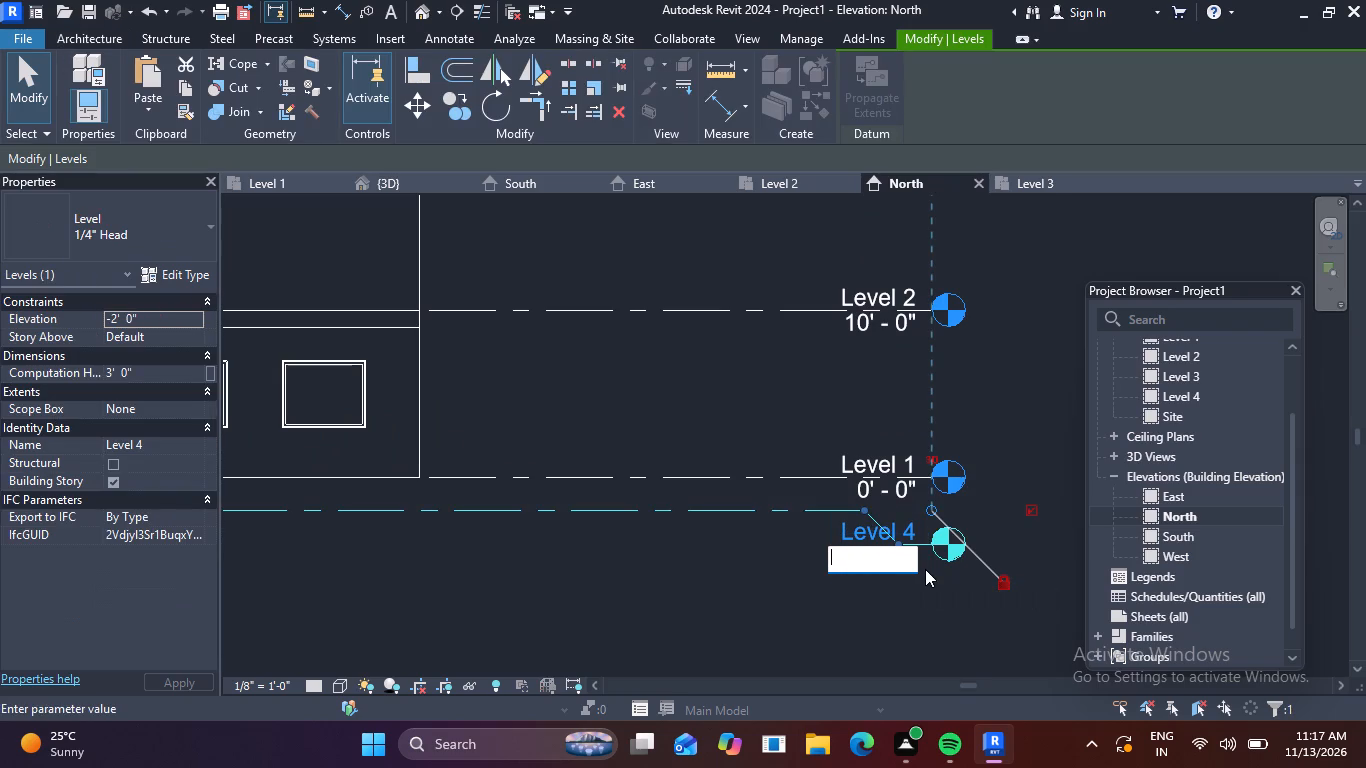
pyautogui.click(1018, 400)
pyautogui.scroll(5, 891, 473)
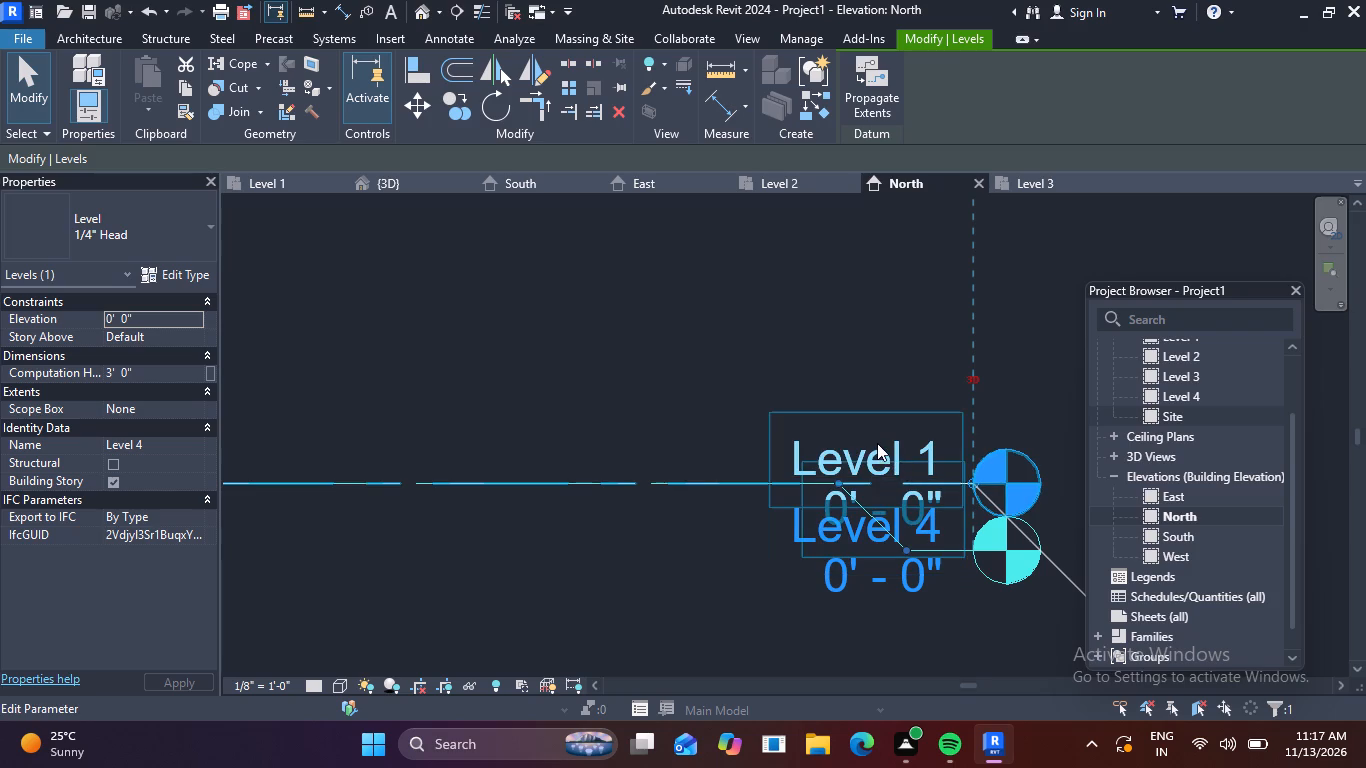
pyautogui.press('Escape')
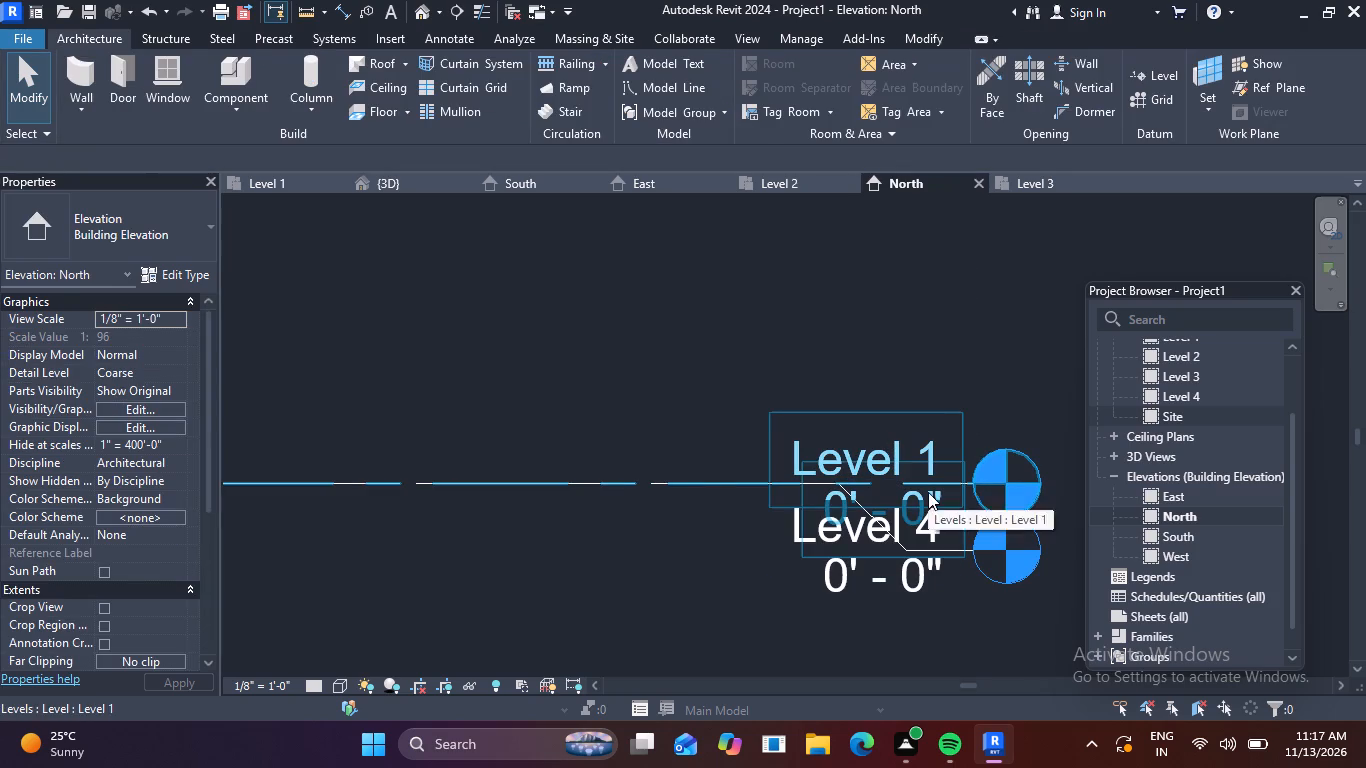
# Set Level 1's elevation to 2'.
pyautogui.doubleClick(928, 492)
pyautogui.press('BackSpace')
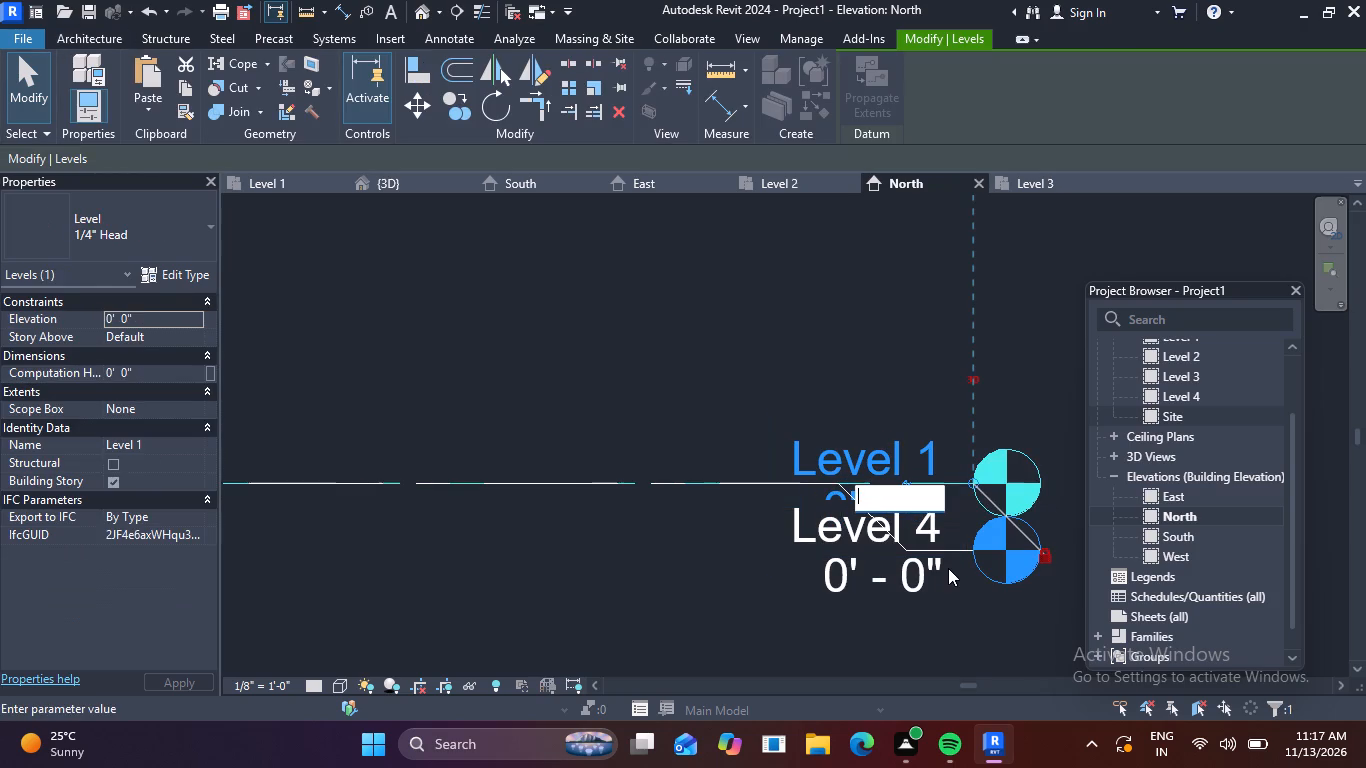
pyautogui.write("2'")
pyautogui.press('Return')
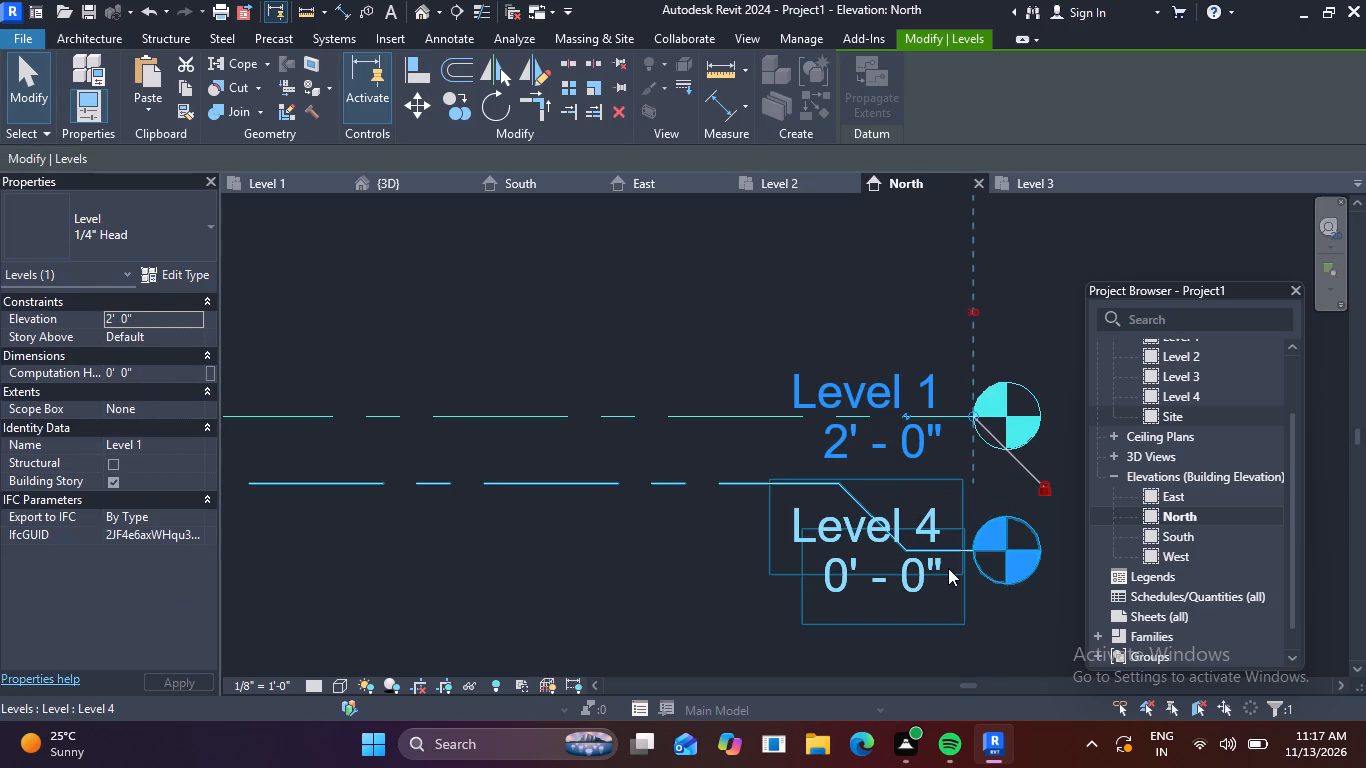
# Set Level 2's elevation to 12'.
pyautogui.scroll(-5, 747, 280)
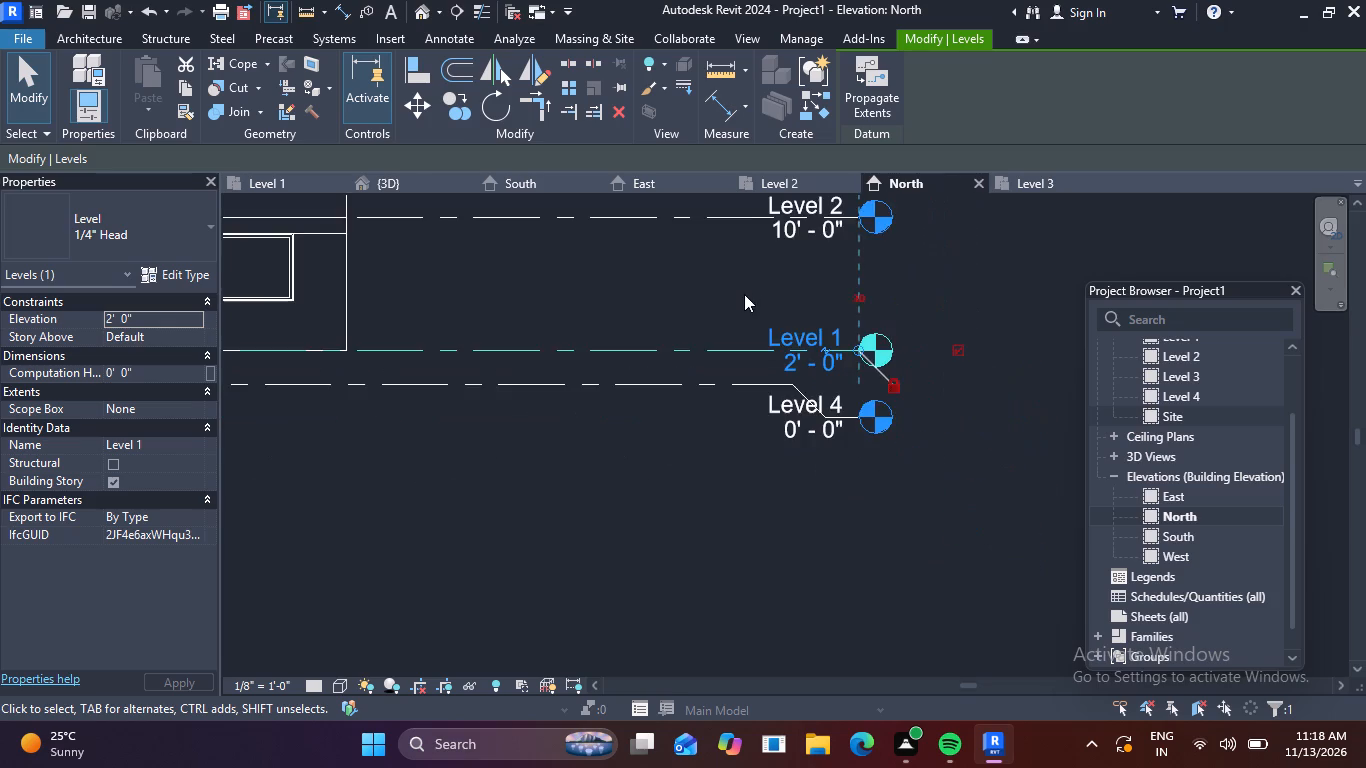
pyautogui.moveTo(751, 296); pyautogui.dragTo(753, 503, button='middle')
pyautogui.scroll(4, 784, 444)
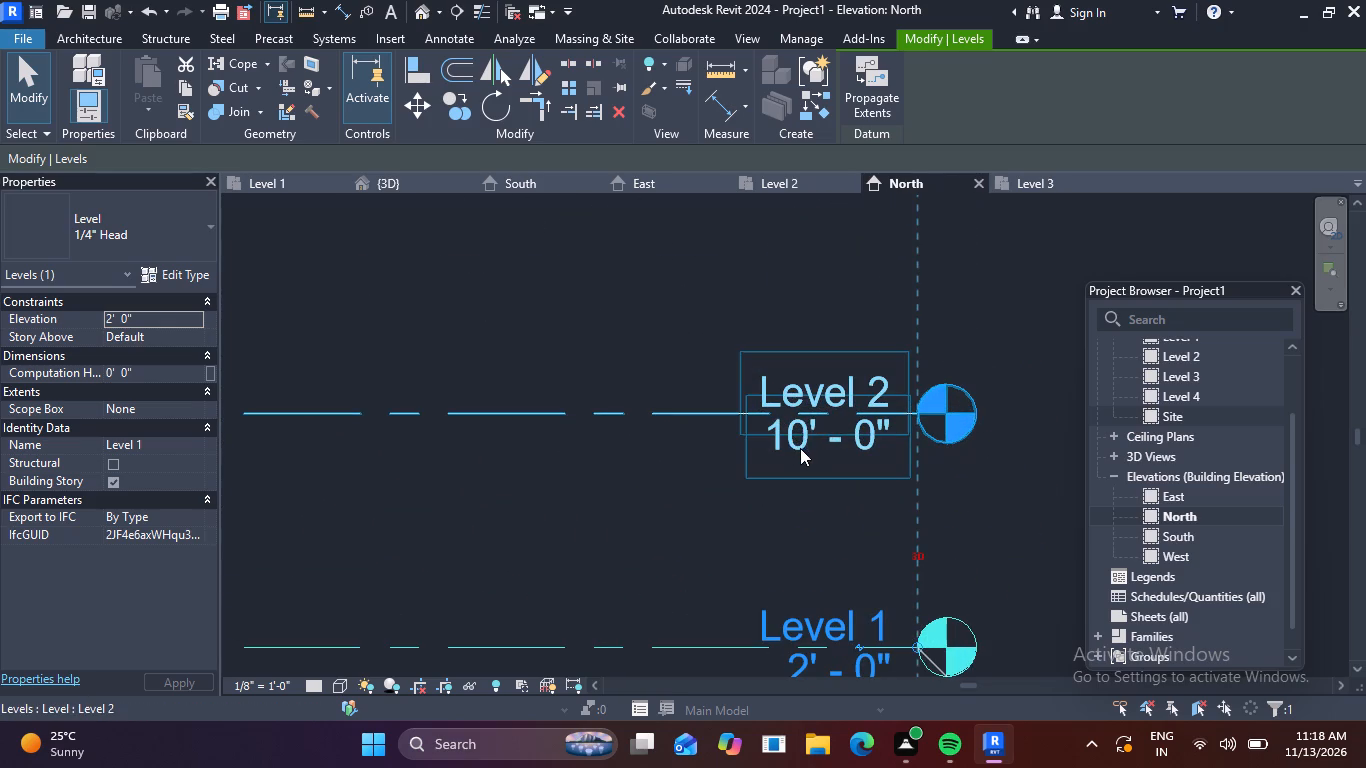
pyautogui.doubleClick(801, 448)
pyautogui.press('BackSpace')
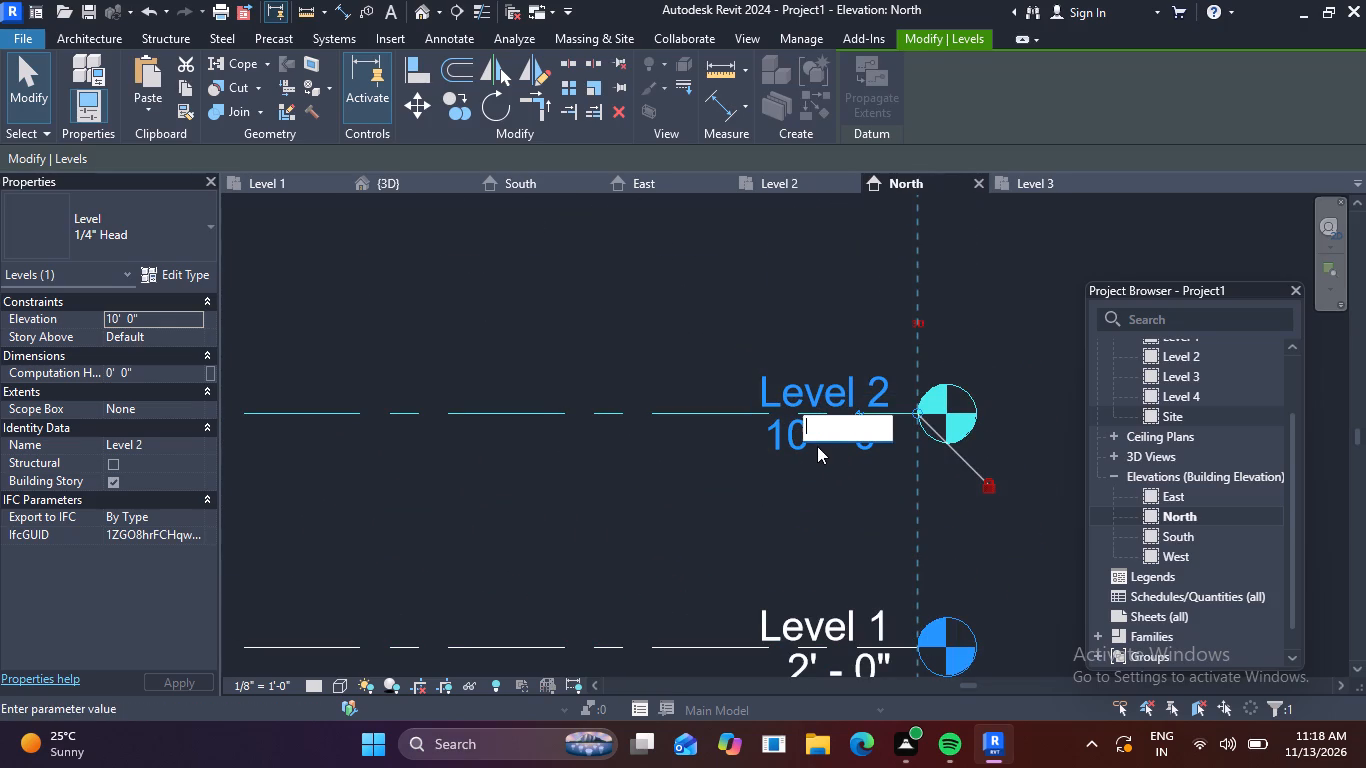
pyautogui.write("12'")
pyautogui.press('Return')
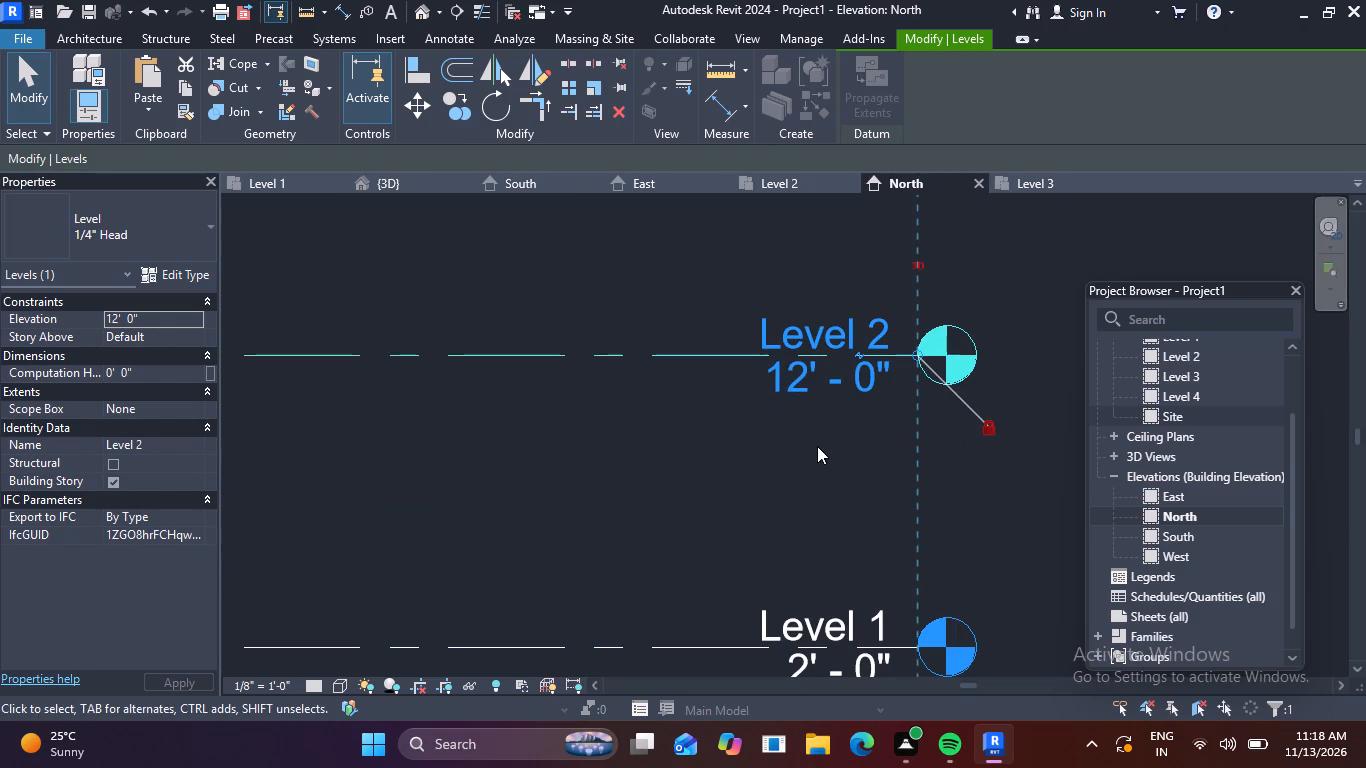
# Set Level 3's elevation to 22'.
pyautogui.scroll(-6, 841, 350)
pyautogui.moveTo(863, 307); pyautogui.dragTo(869, 405, button='middle')
pyautogui.scroll(4, 826, 333)
pyautogui.doubleClick(854, 385)
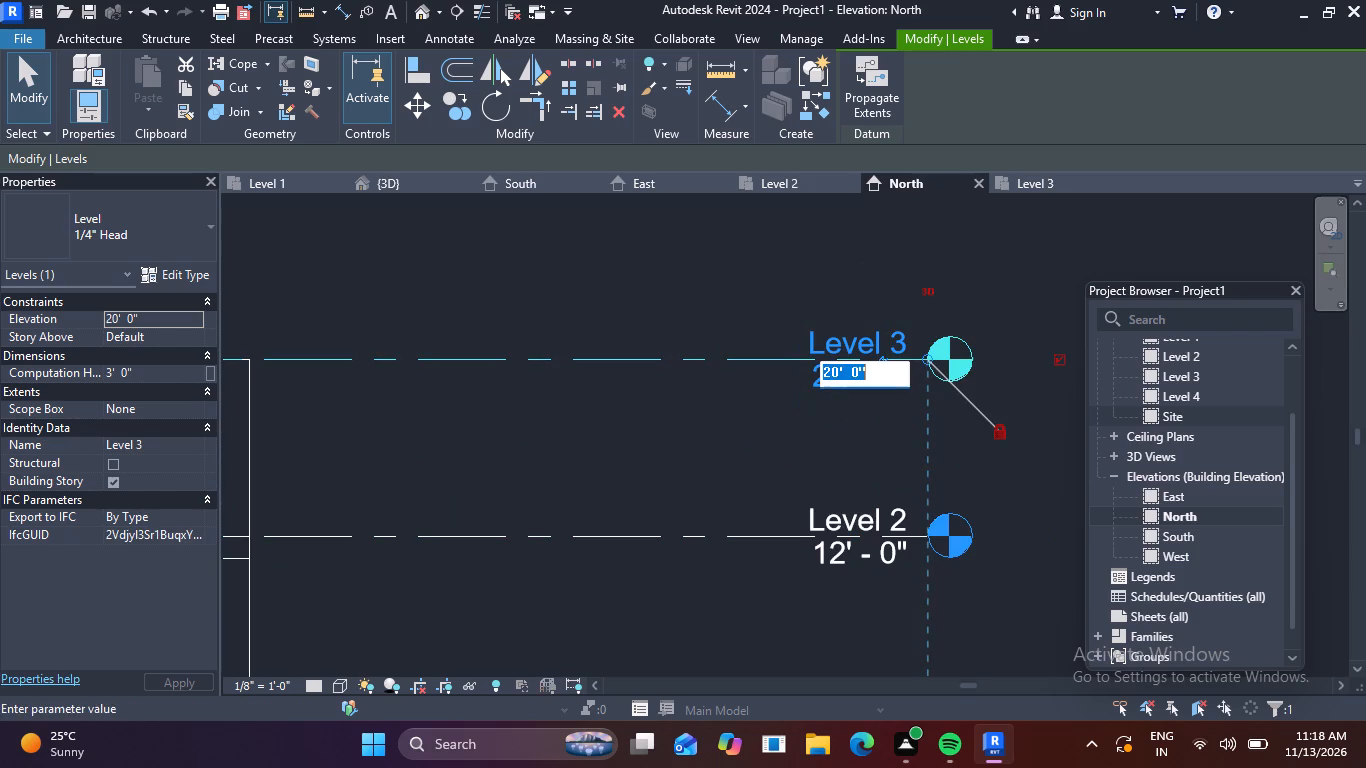
pyautogui.press('BackSpace')
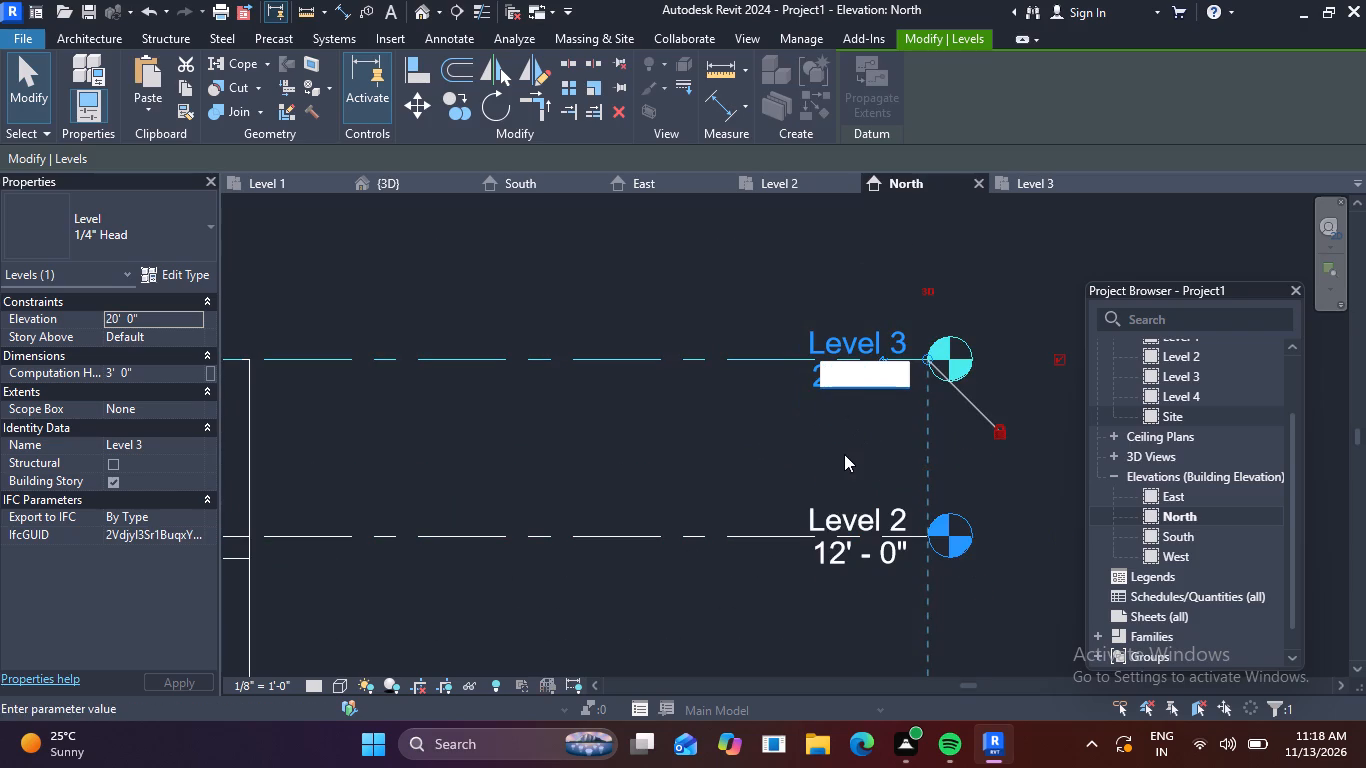
pyautogui.write("22'")
pyautogui.press('Return')
pyautogui.press('Escape')
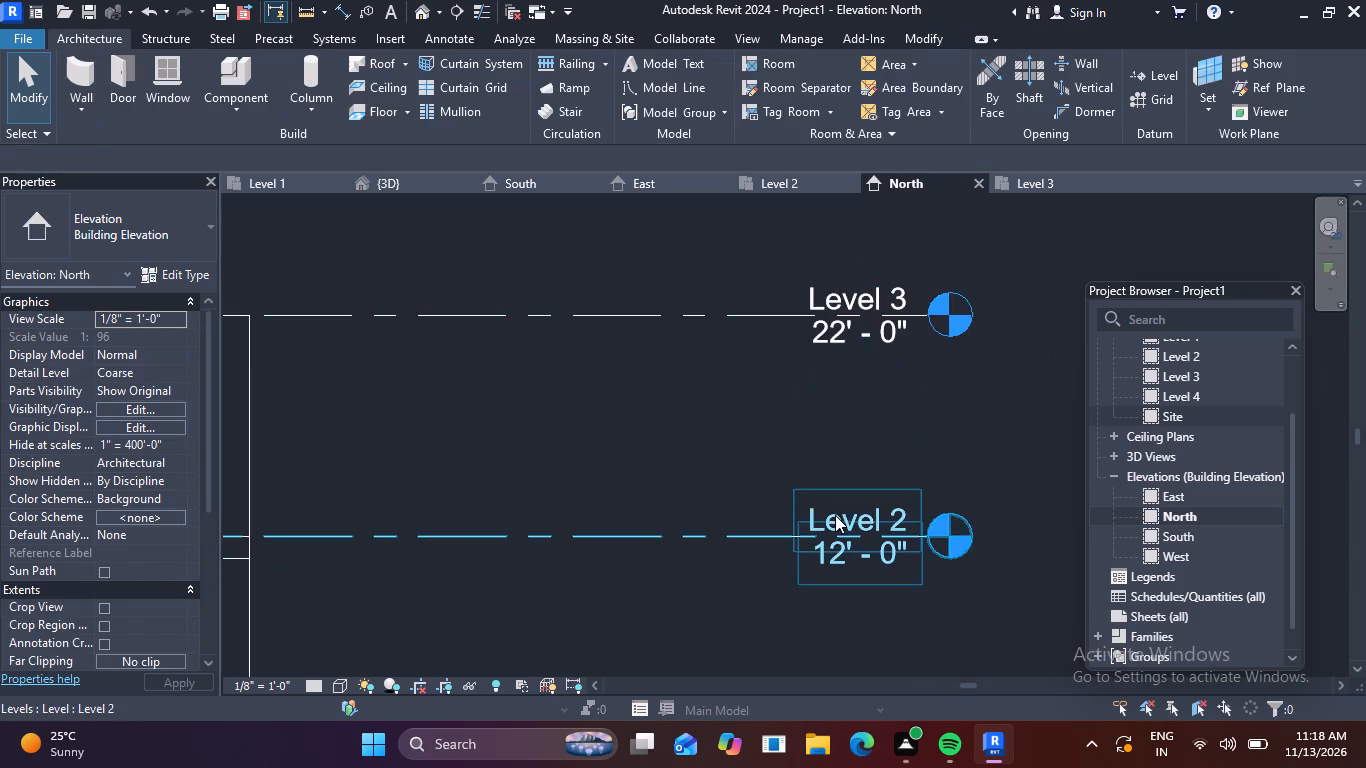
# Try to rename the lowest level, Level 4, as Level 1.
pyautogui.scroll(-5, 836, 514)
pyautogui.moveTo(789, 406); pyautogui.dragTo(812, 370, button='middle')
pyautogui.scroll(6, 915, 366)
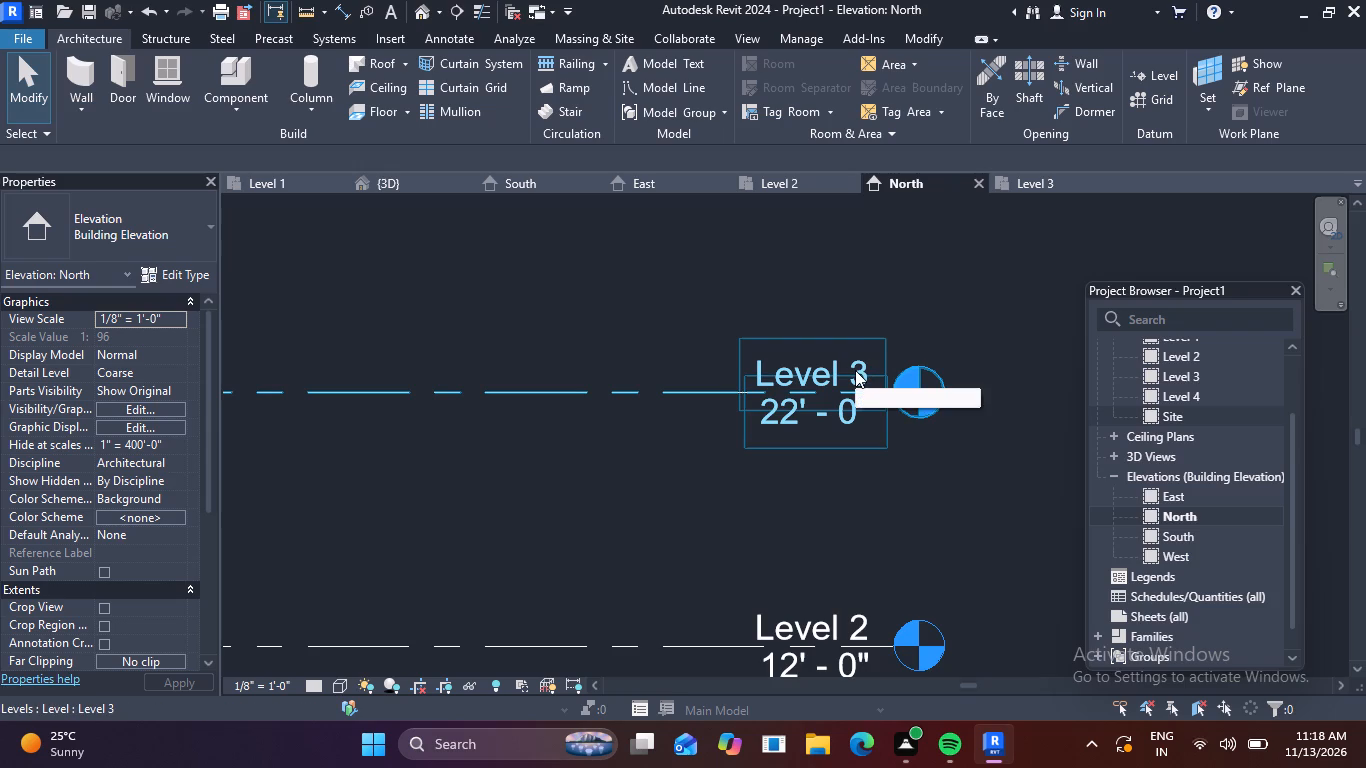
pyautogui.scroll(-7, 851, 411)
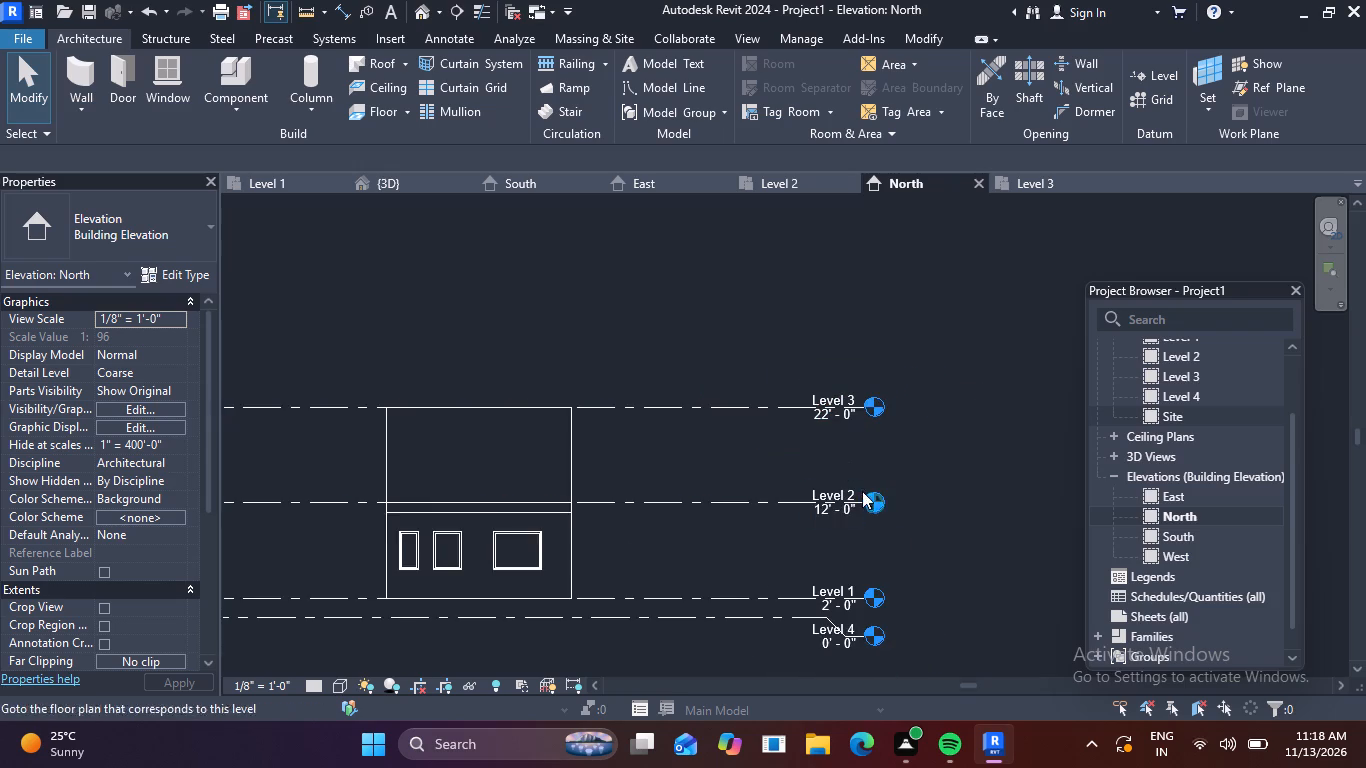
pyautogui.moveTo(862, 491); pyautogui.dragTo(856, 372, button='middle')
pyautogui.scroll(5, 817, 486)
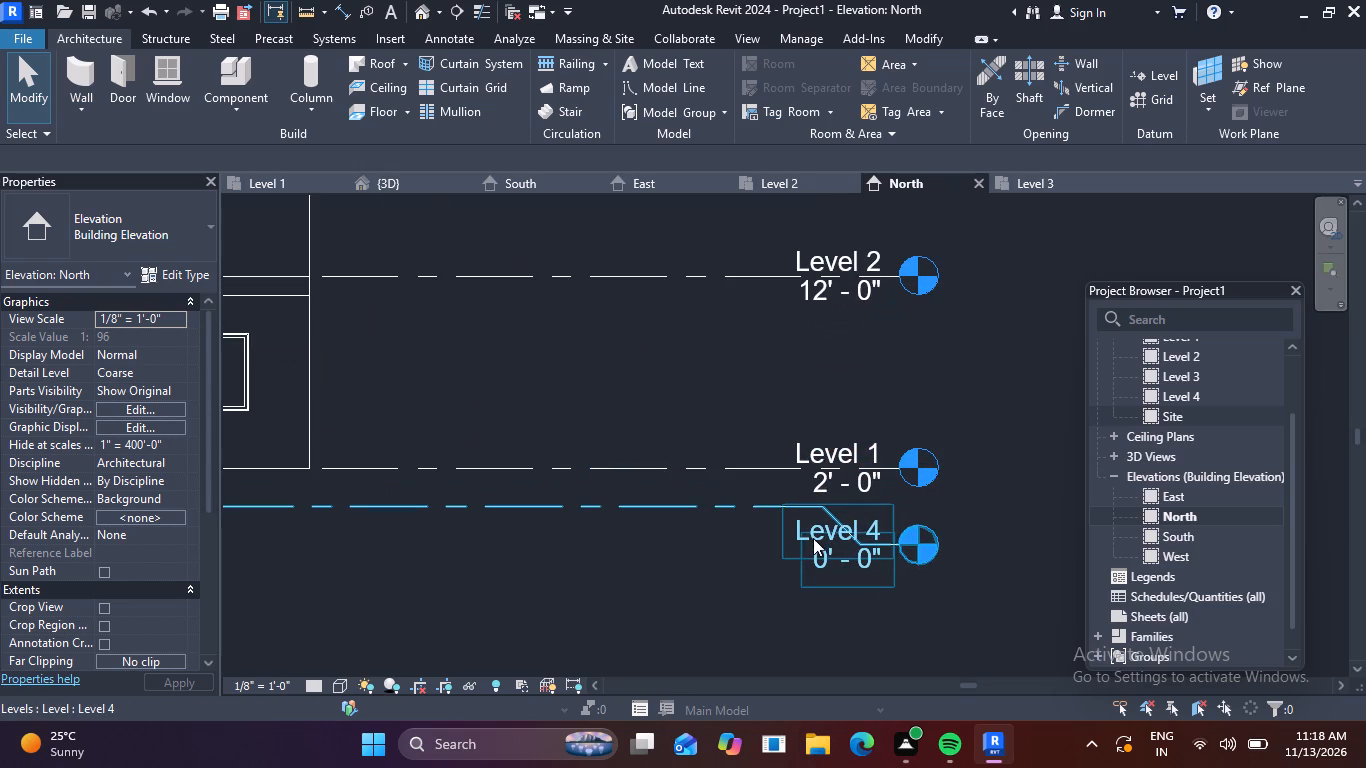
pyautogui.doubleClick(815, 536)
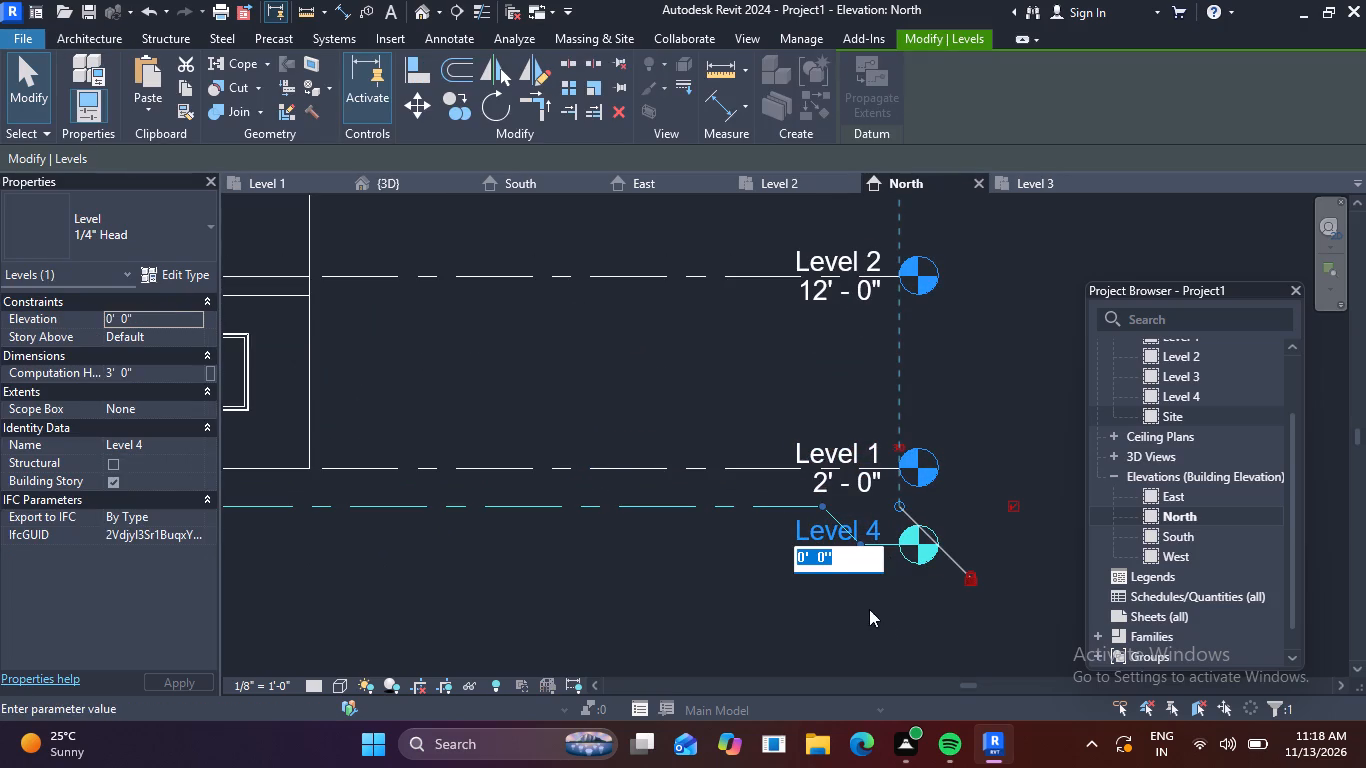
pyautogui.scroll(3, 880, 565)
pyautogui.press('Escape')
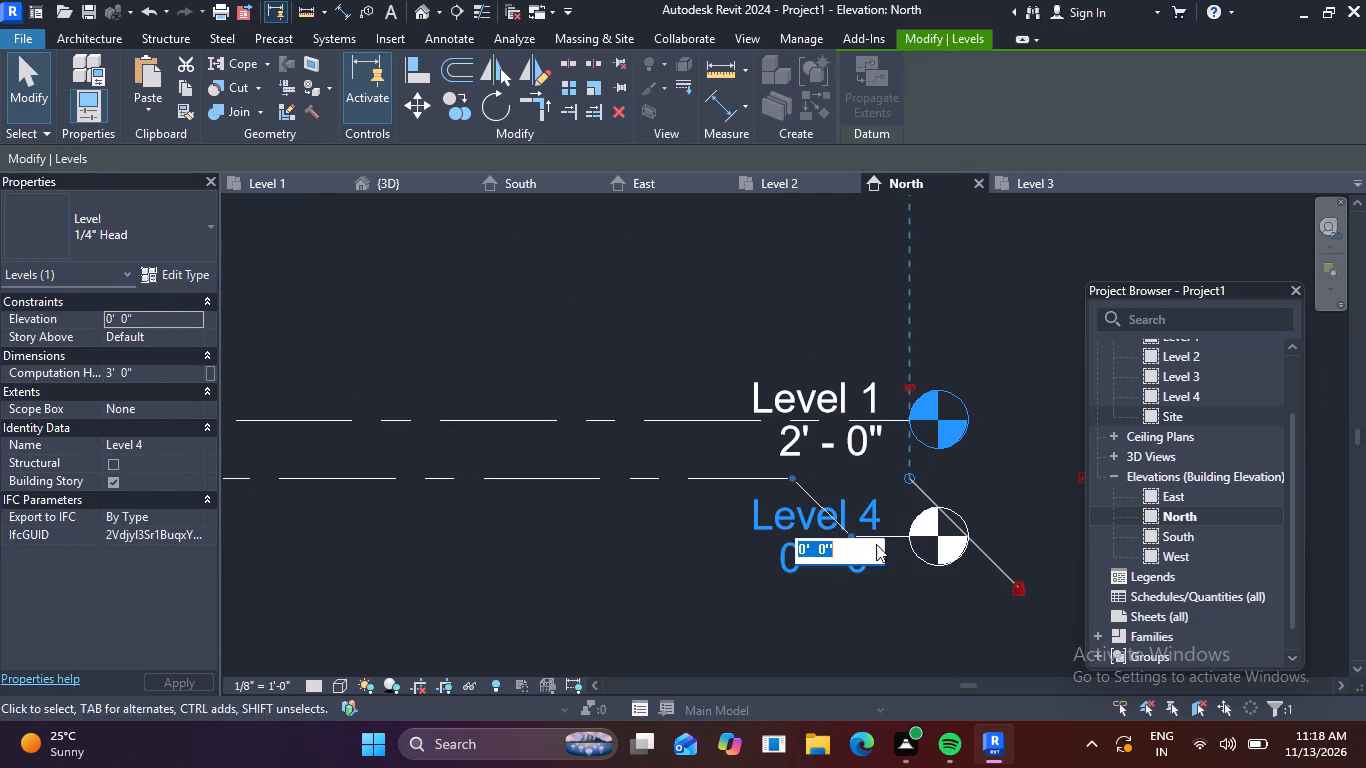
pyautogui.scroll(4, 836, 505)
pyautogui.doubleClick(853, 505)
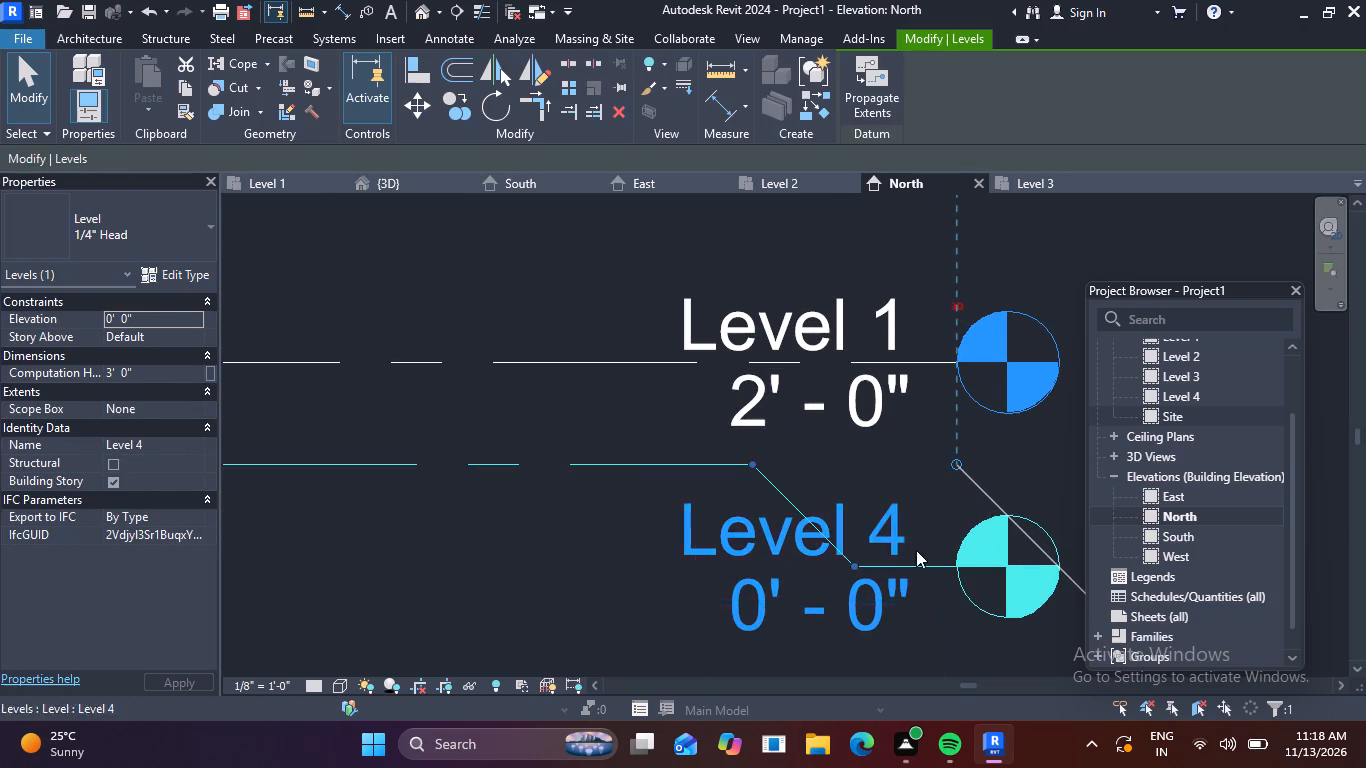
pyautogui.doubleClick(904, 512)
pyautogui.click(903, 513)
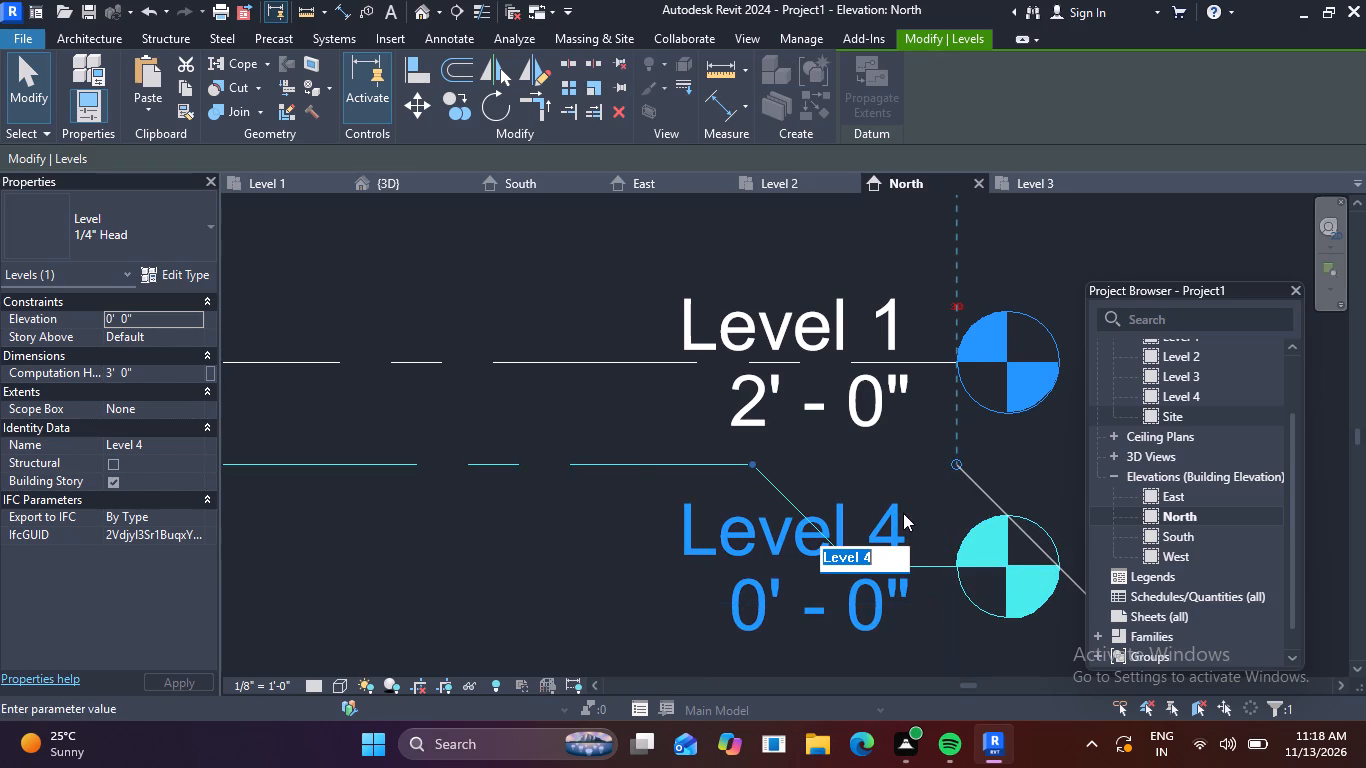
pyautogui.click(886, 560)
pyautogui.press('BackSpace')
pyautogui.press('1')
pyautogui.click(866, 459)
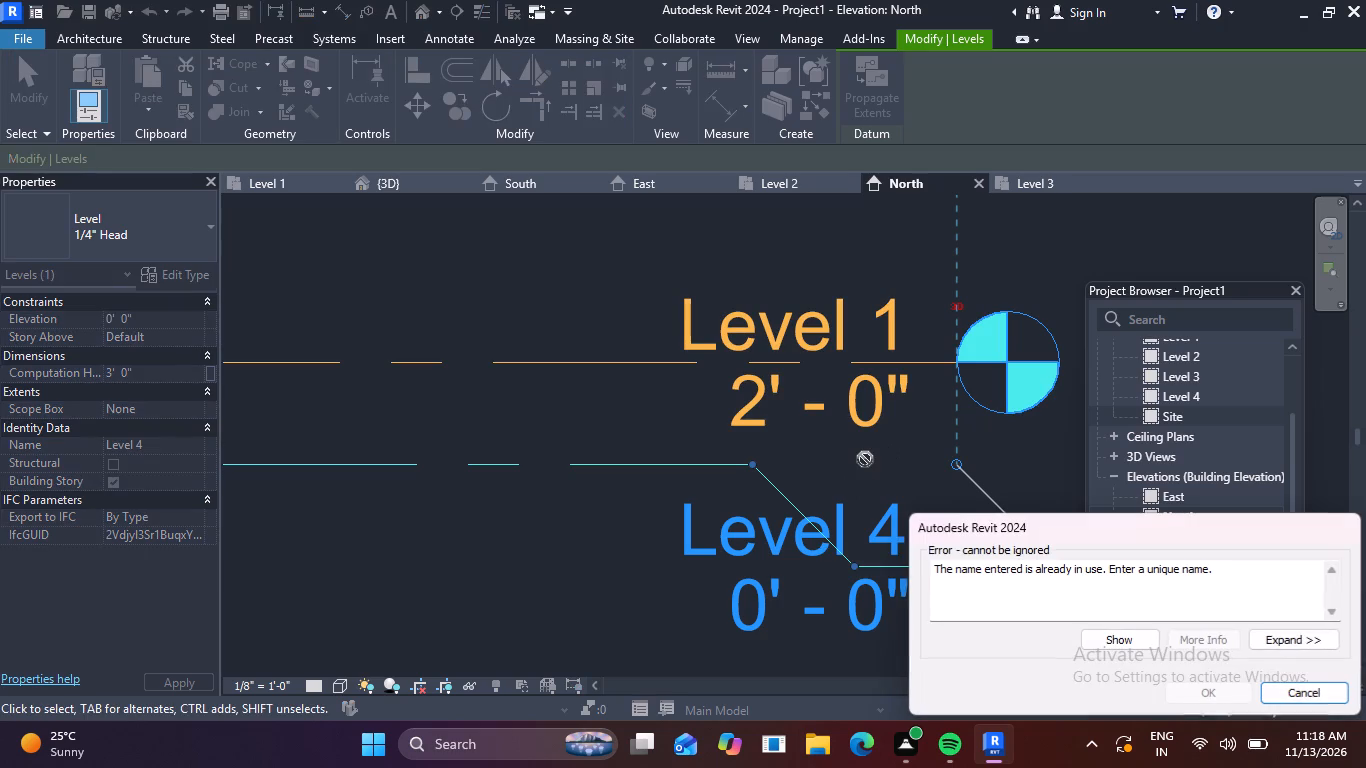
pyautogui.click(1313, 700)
# Rename Level 1, the 2' level, as "ground level" and rename its corresponding views too.
pyautogui.scroll(-2, 937, 459)
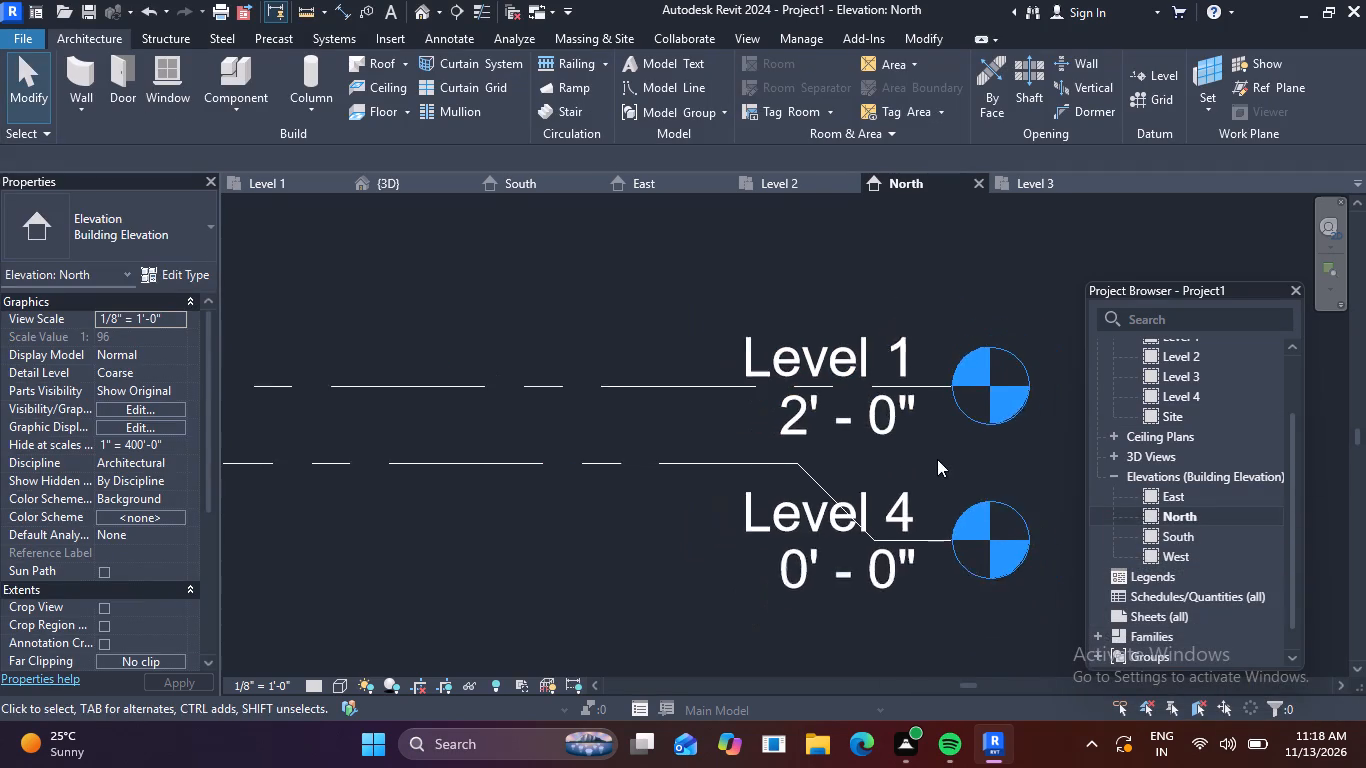
pyautogui.scroll(-1, 937, 459)
pyautogui.moveTo(933, 459); pyautogui.dragTo(970, 516, button='middle')
pyautogui.click(914, 421)
pyautogui.doubleClick(948, 417)
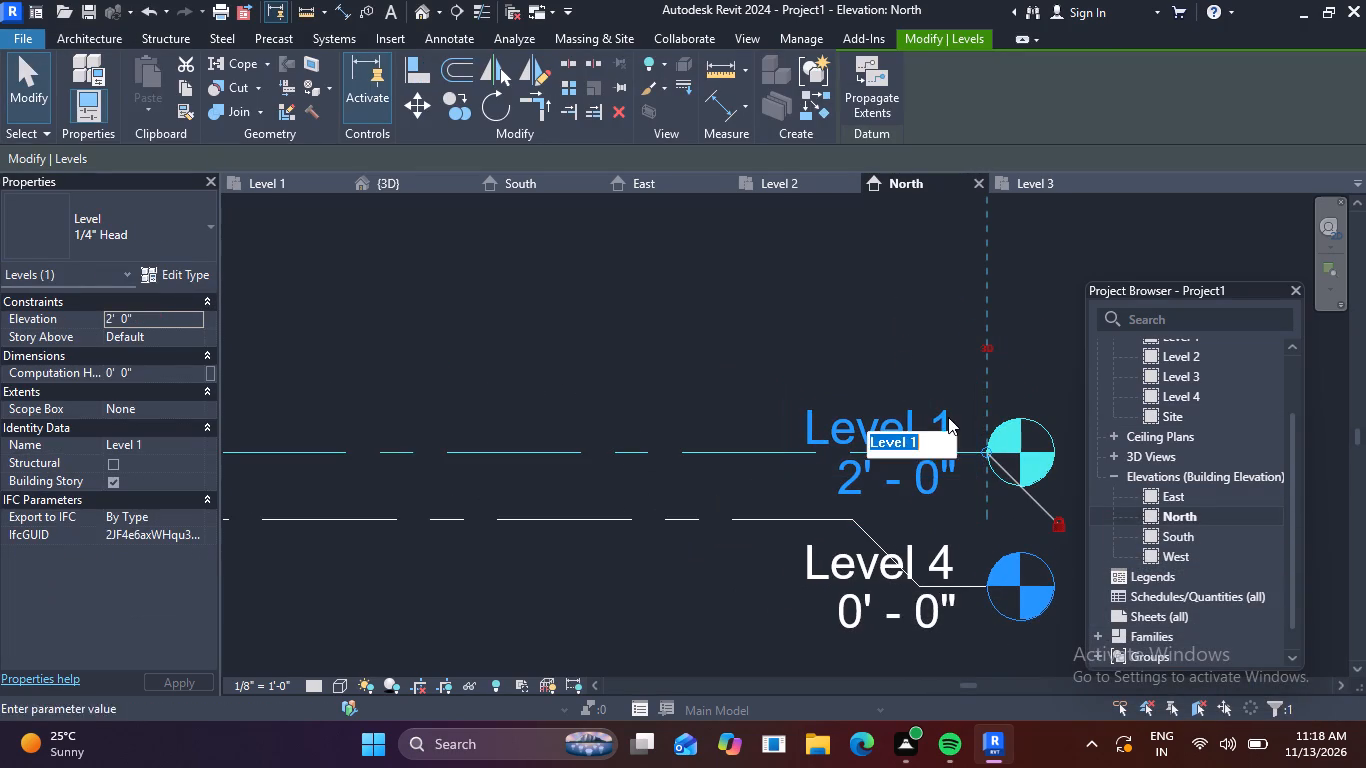
pyautogui.doubleClick(945, 419)
pyautogui.click(945, 419)
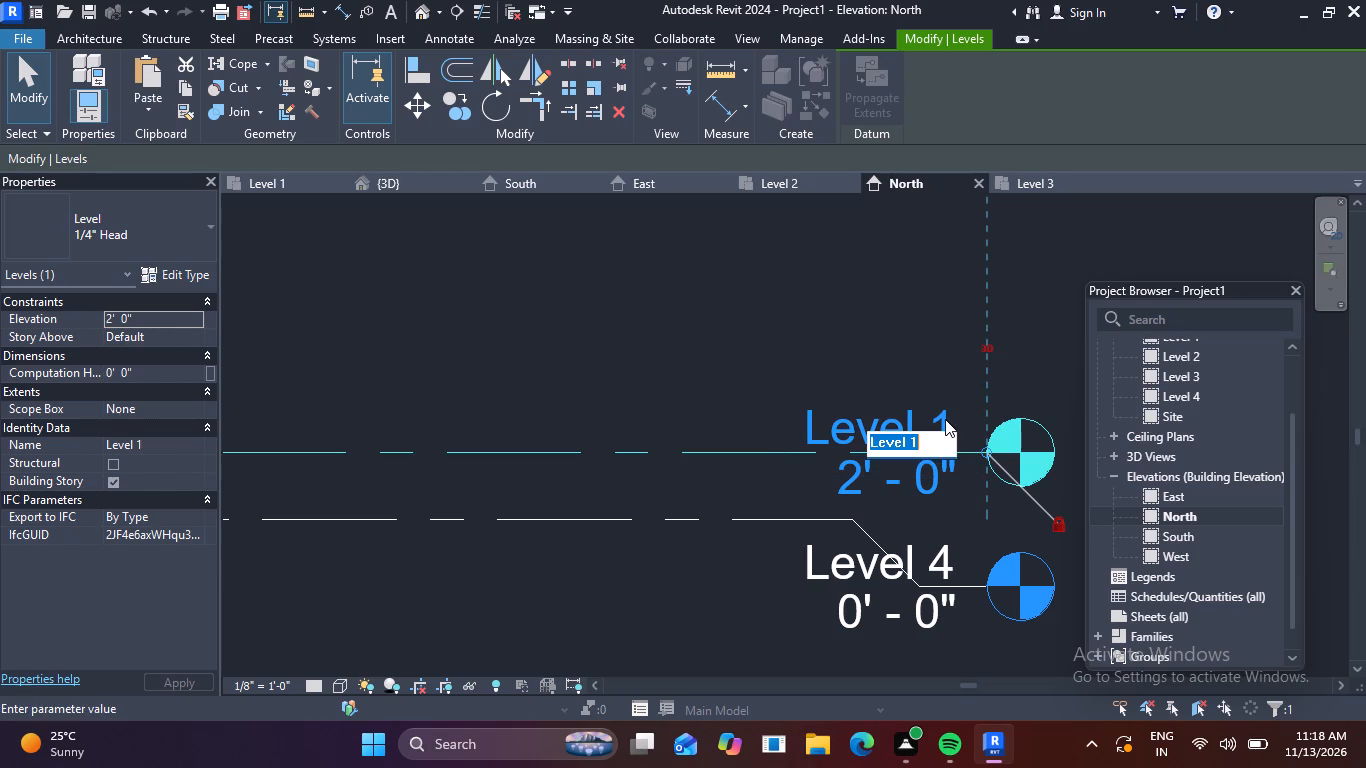
pyautogui.press('BackSpace')
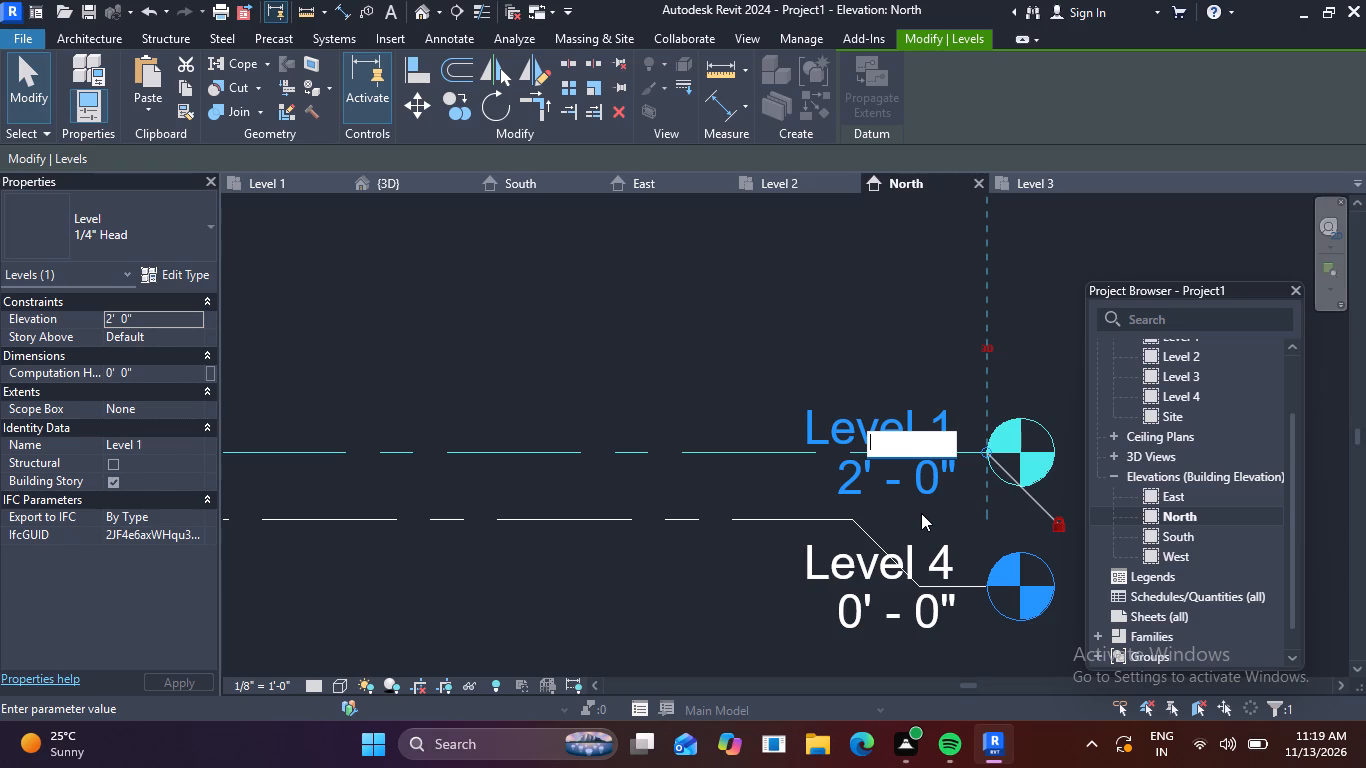
pyautogui.press('g')
pyautogui.write('rou')
pyautogui.press('n')
pyautogui.write('d')
pyautogui.press('space')
pyautogui.write('le')
pyautogui.write('ve')
pyautogui.press('l')
pyautogui.click(801, 314)
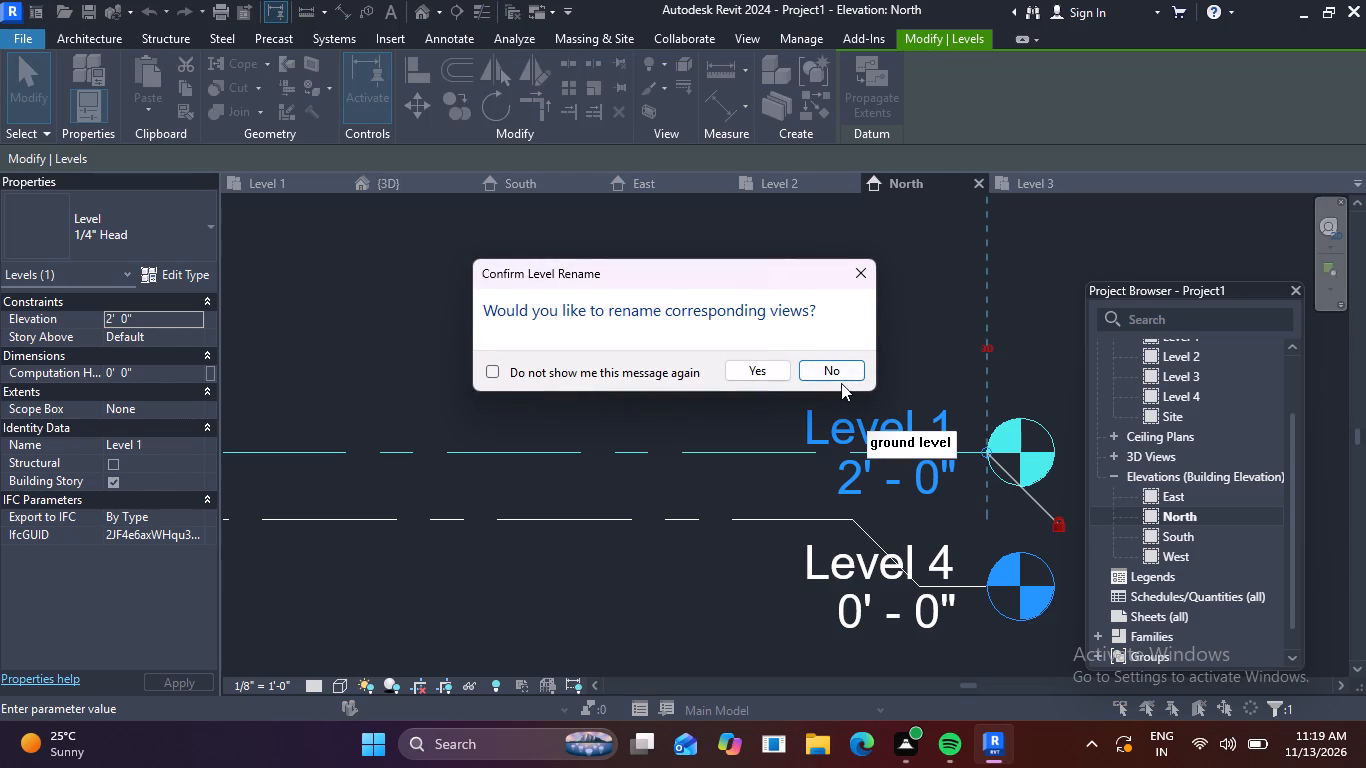
pyautogui.click(764, 367)
# Rename Level 4, the lowest level at 0', as "level 1" and rename its corresponding views too.
pyautogui.scroll(-4, 874, 354)
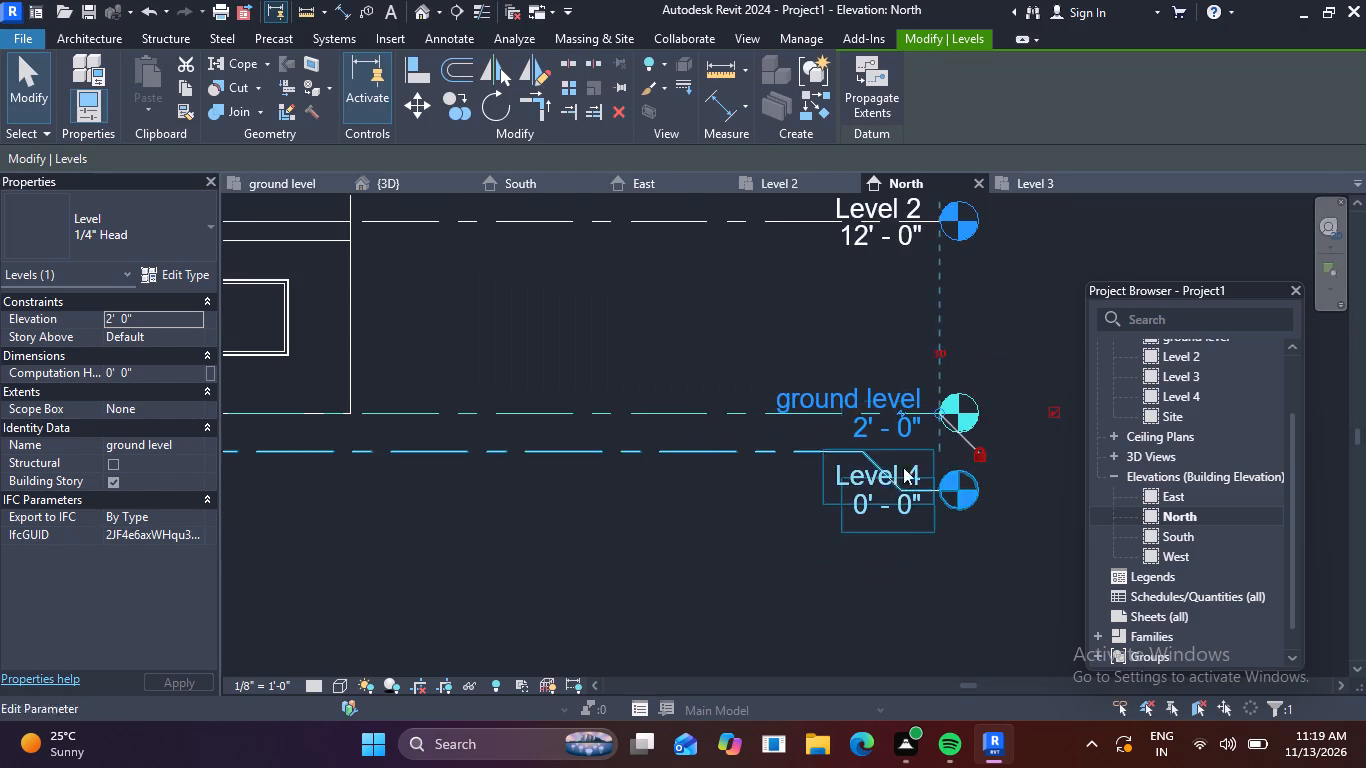
pyautogui.scroll(5, 885, 483)
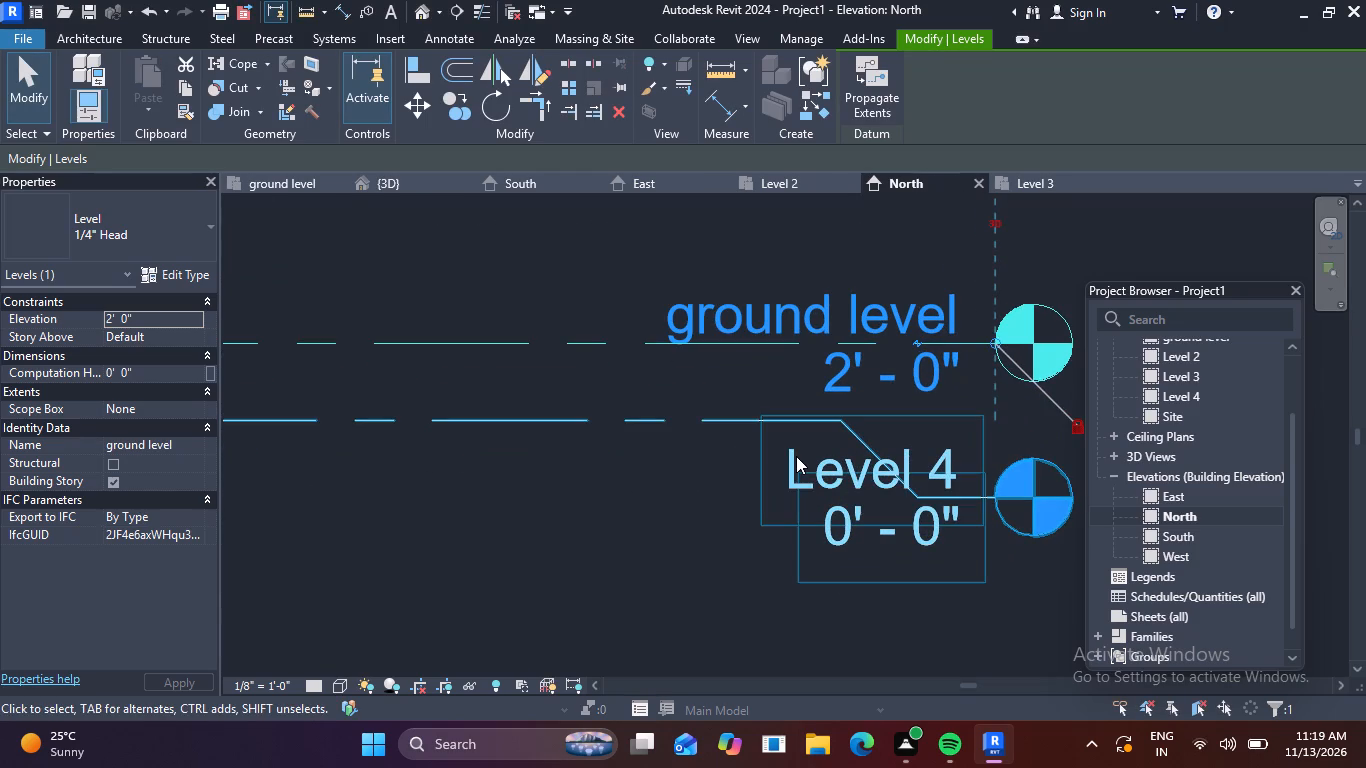
pyautogui.doubleClick(796, 456)
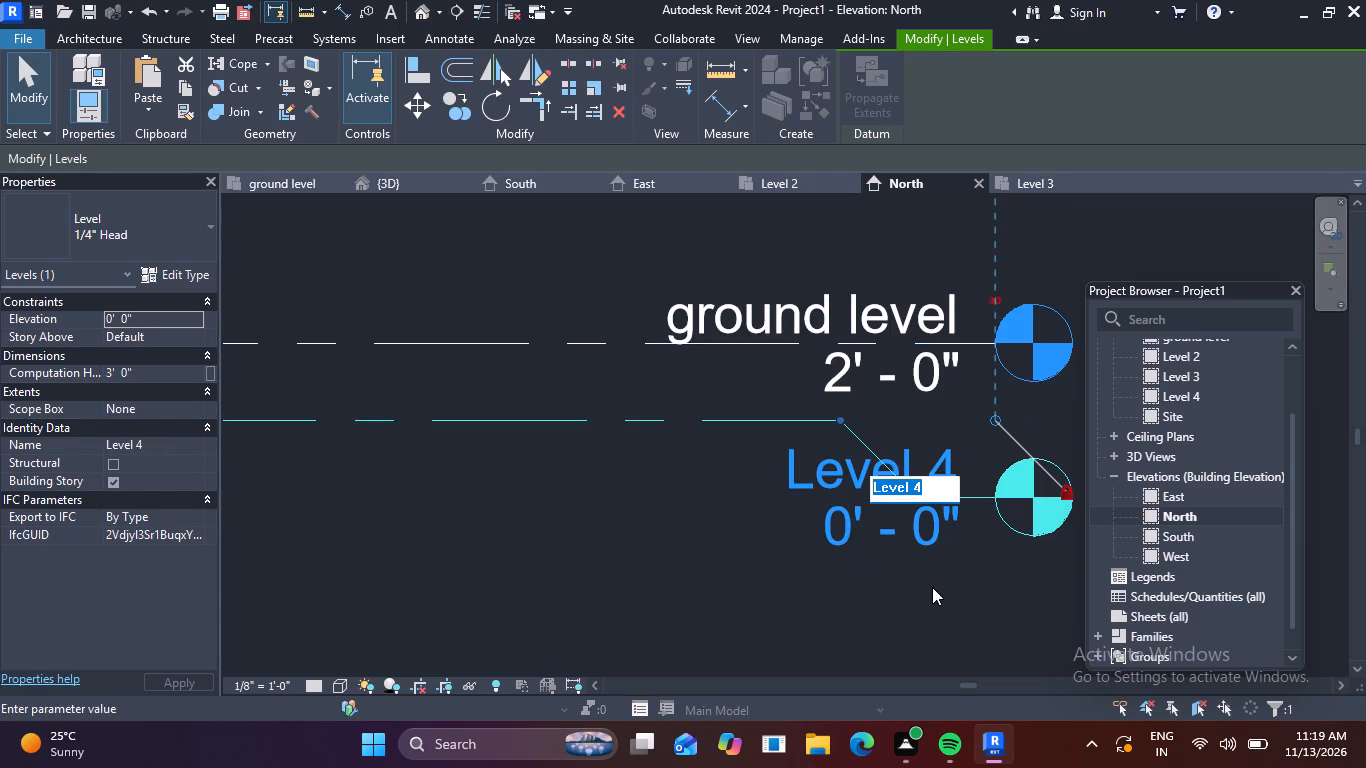
pyautogui.write('\\\\\\')
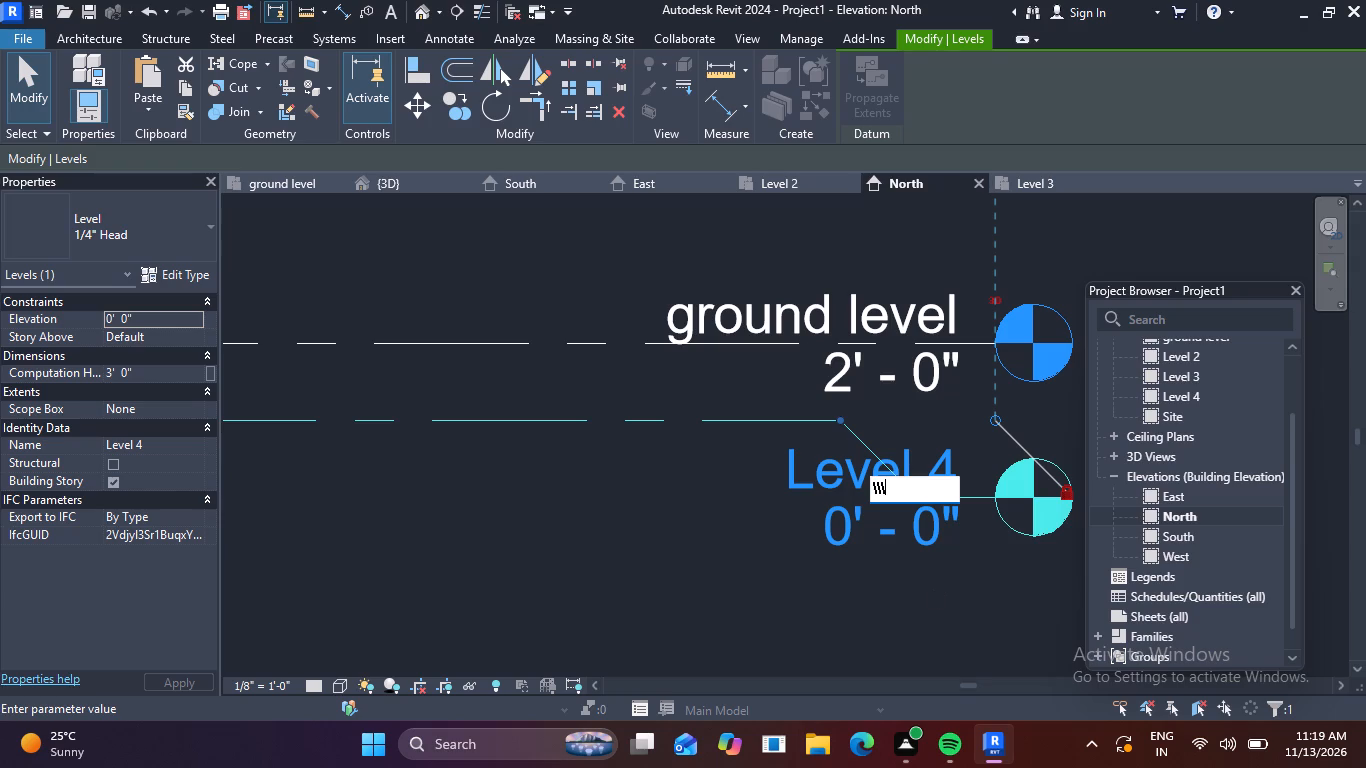
pyautogui.press('BackSpace')
pyautogui.press('BackSpace')
pyautogui.press('BackSpace')
pyautogui.write('le')
pyautogui.write('vel')
pyautogui.press('space')
pyautogui.write('1')
pyautogui.click(605, 513)
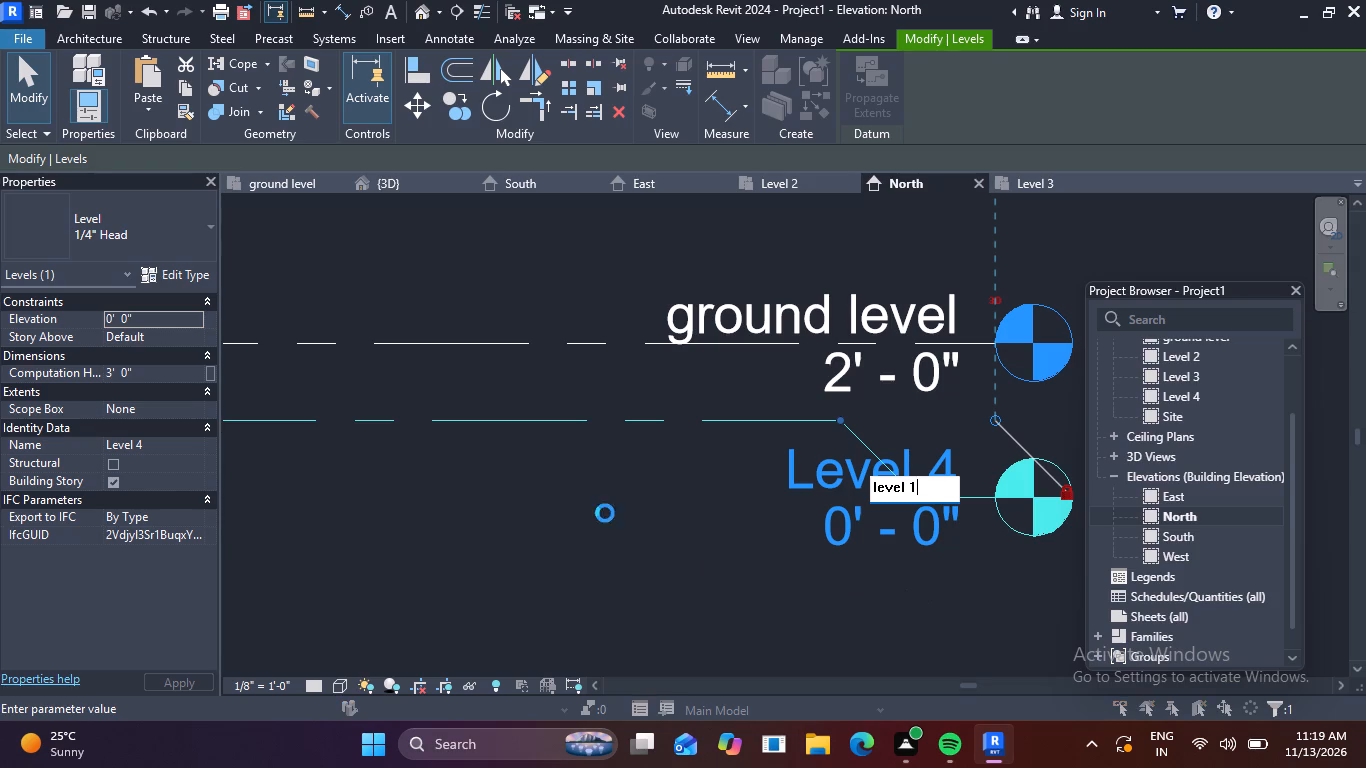
pyautogui.click(759, 372)
# Rename Level 2, the 12' level, as "1. slab level" and rename its corresponding views too.
pyautogui.scroll(-4, 676, 407)
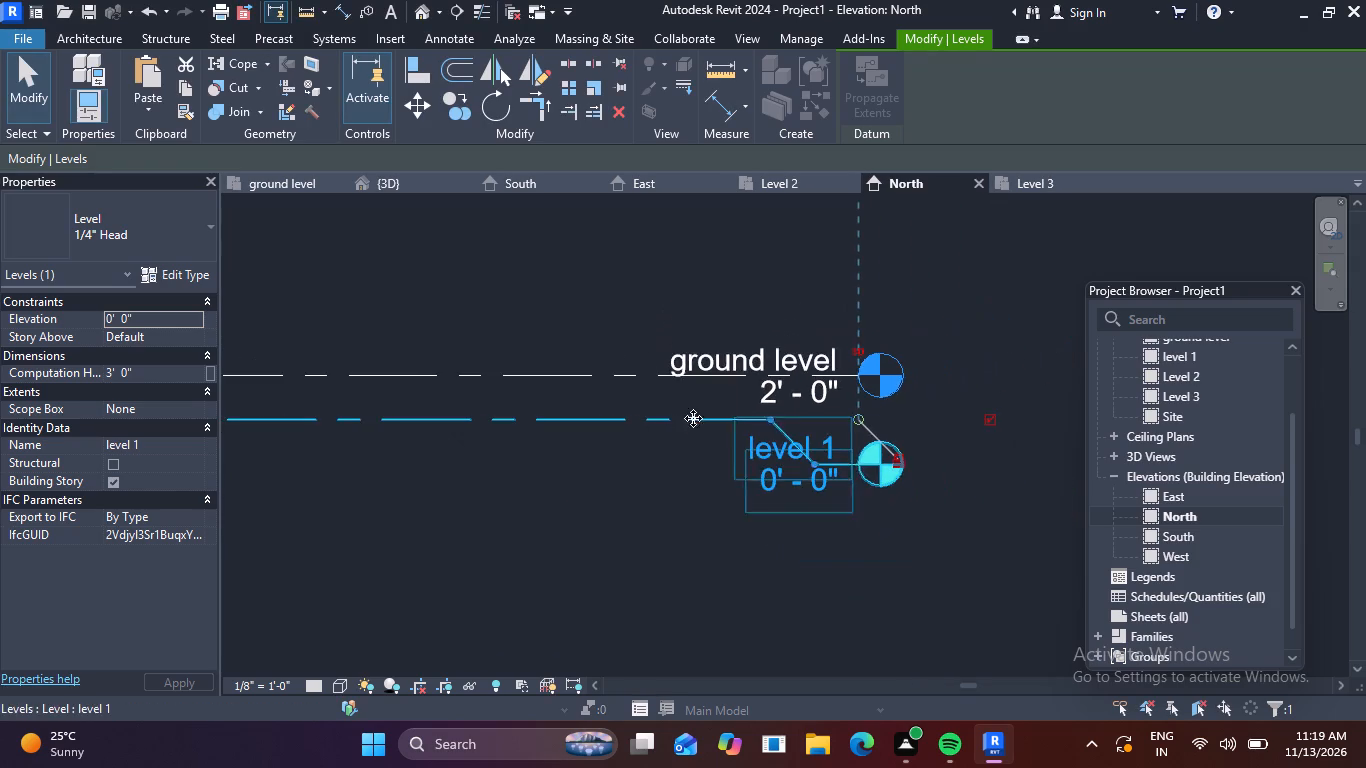
pyautogui.moveTo(729, 360); pyautogui.dragTo(759, 578, button='middle')
pyautogui.scroll(-4, 680, 414)
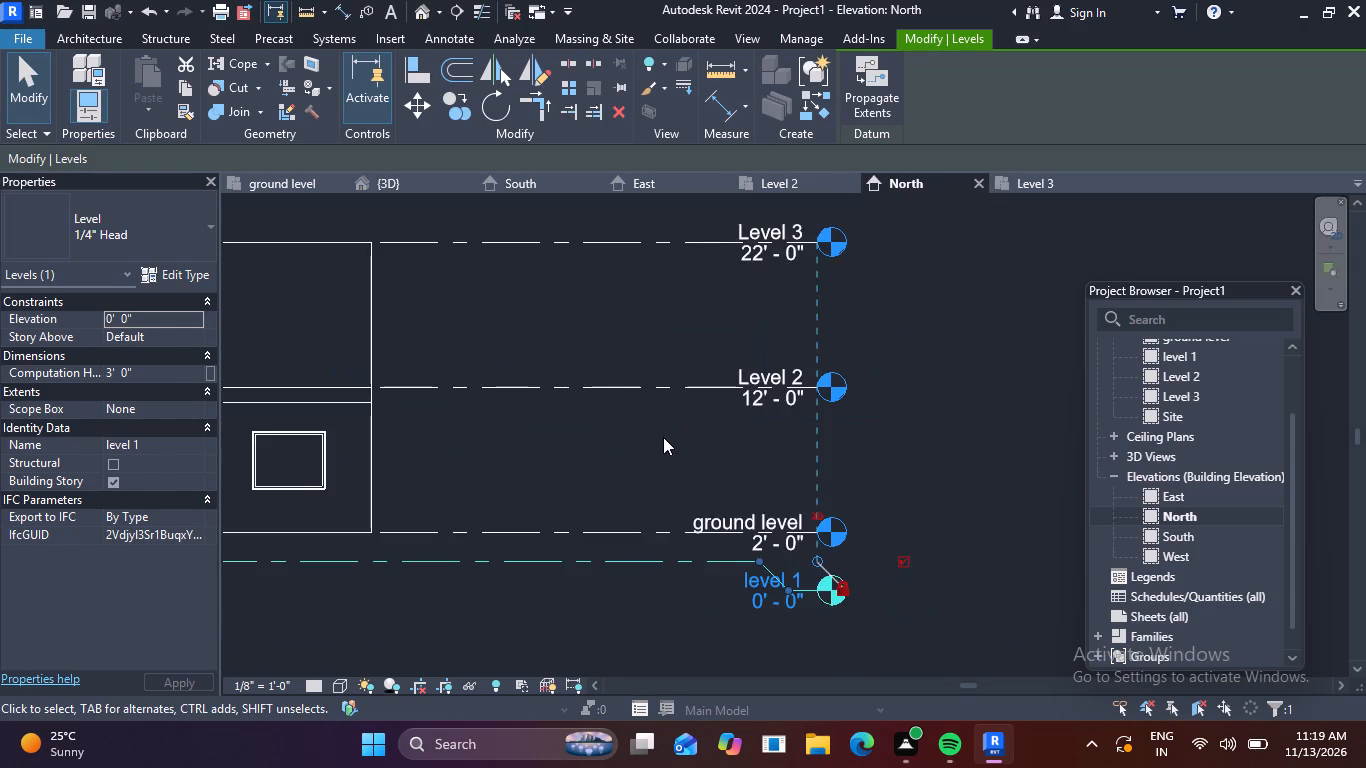
pyautogui.moveTo(738, 438); pyautogui.dragTo(833, 433, button='middle')
pyautogui.middleClick(833, 433)
pyautogui.scroll(6, 860, 355)
pyautogui.doubleClick(873, 392)
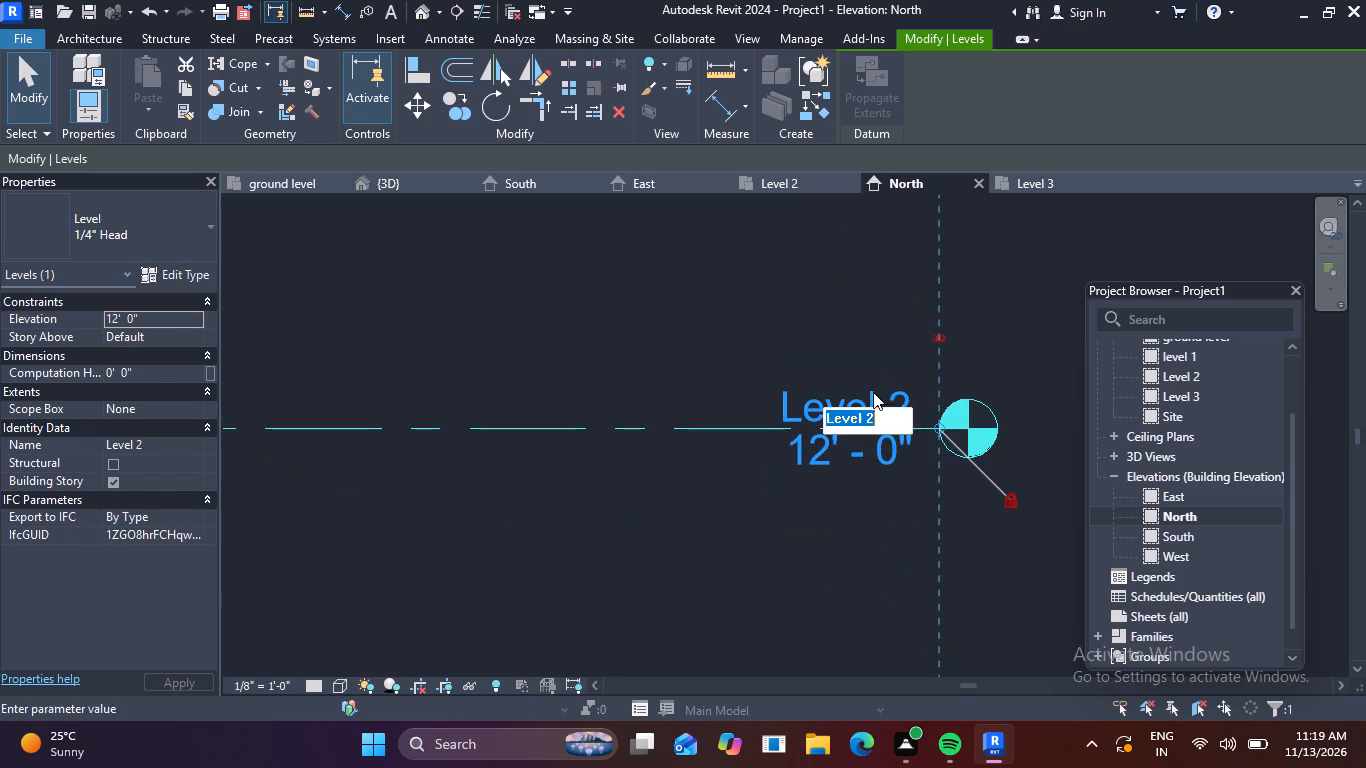
pyautogui.press('BackSpace')
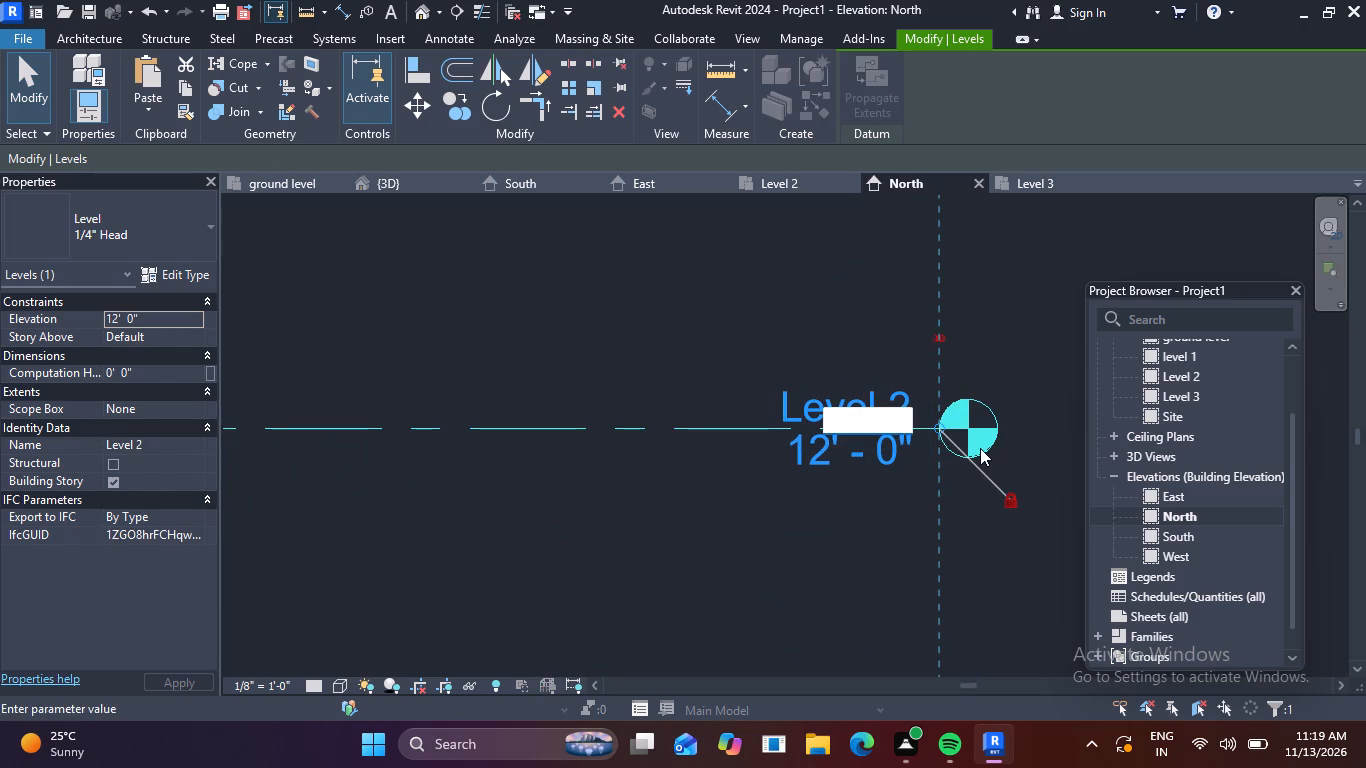
pyautogui.press('1')
pyautogui.write('.')
pyautogui.press('space')
pyautogui.write('sla')
pyautogui.write('b')
pyautogui.press('space')
pyautogui.write('level')
pyautogui.click(771, 256)
pyautogui.scroll(-4, 749, 352)
pyautogui.click(756, 366)
# Rename Level 3, the 22' level, as "first floor slab" and rename its corresponding views too.
pyautogui.scroll(-3, 784, 299)
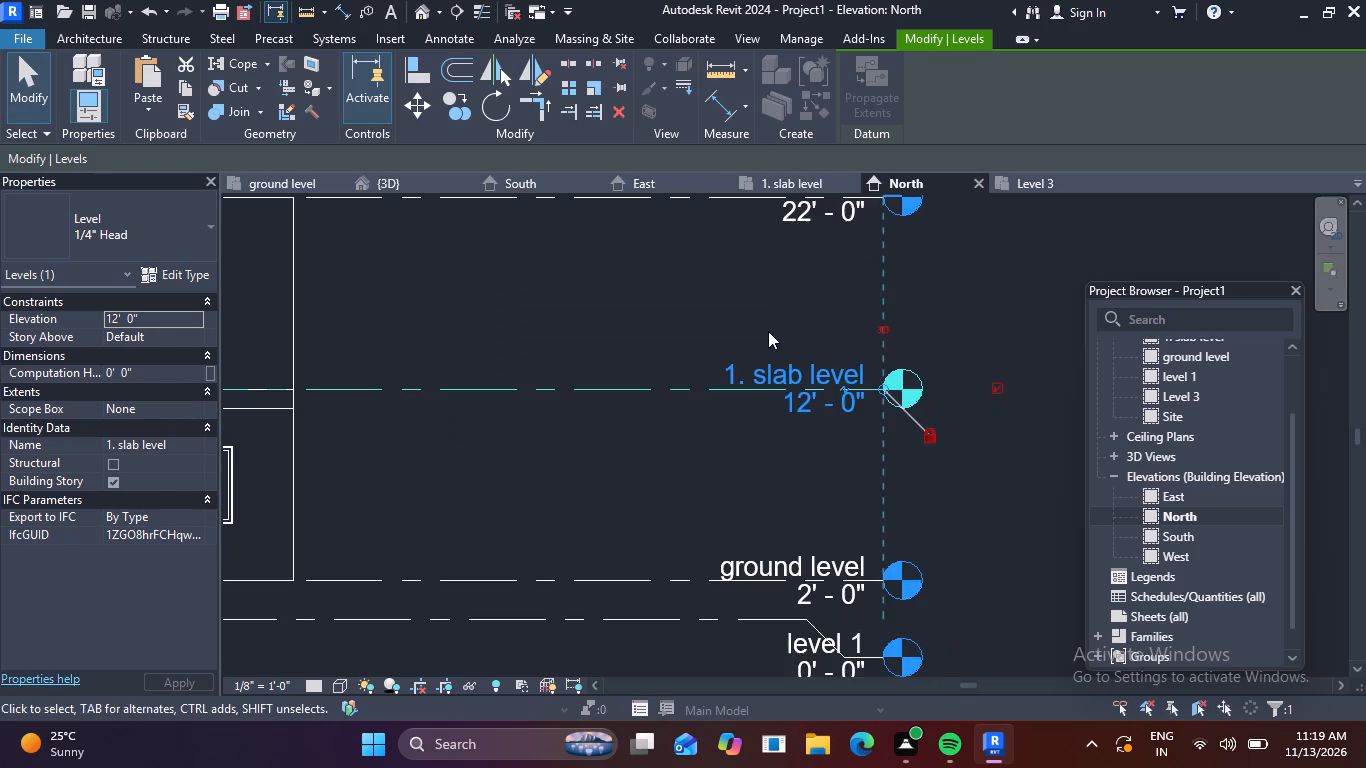
pyautogui.moveTo(790, 306); pyautogui.dragTo(800, 518, button='middle')
pyautogui.scroll(2, 877, 454)
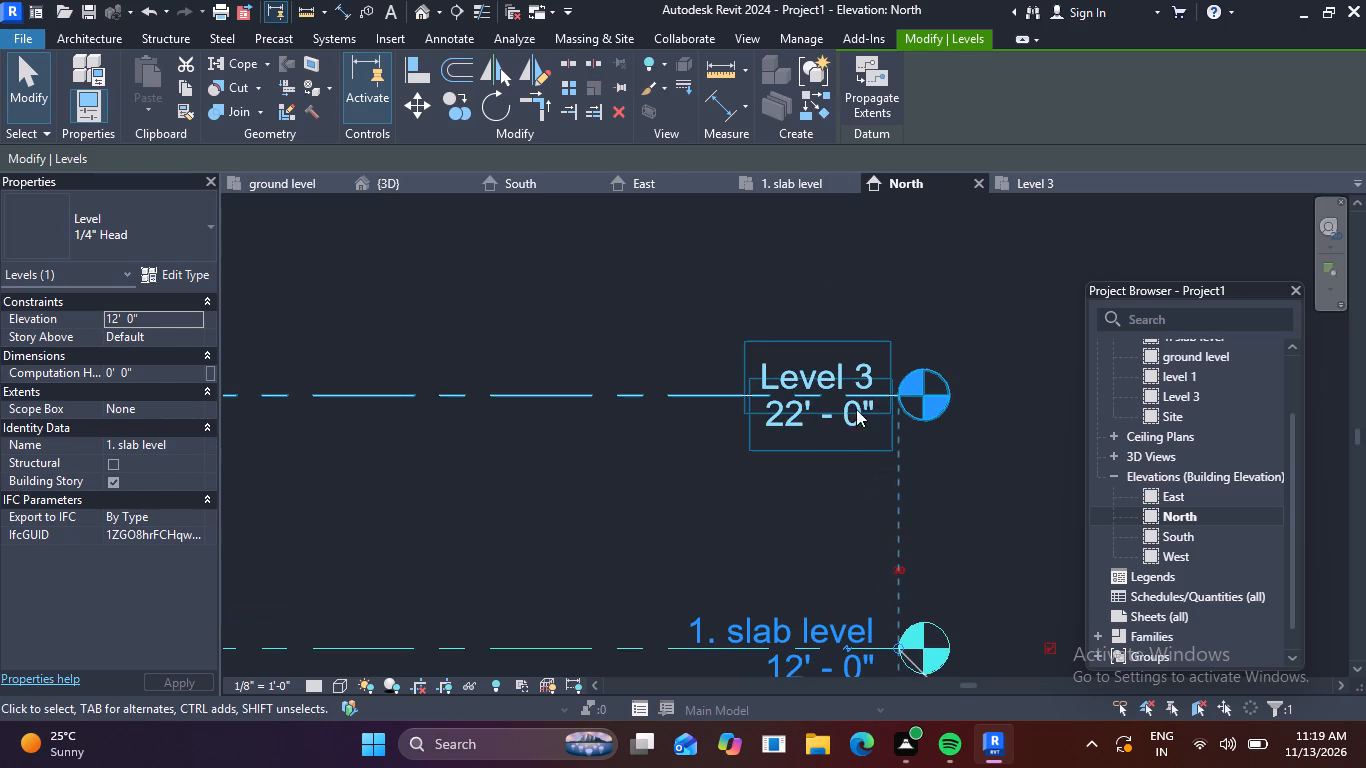
pyautogui.scroll(-7, 804, 393)
pyautogui.moveTo(798, 441); pyautogui.dragTo(861, 492, button='middle')
pyautogui.scroll(4, 947, 431)
pyautogui.doubleClick(839, 453)
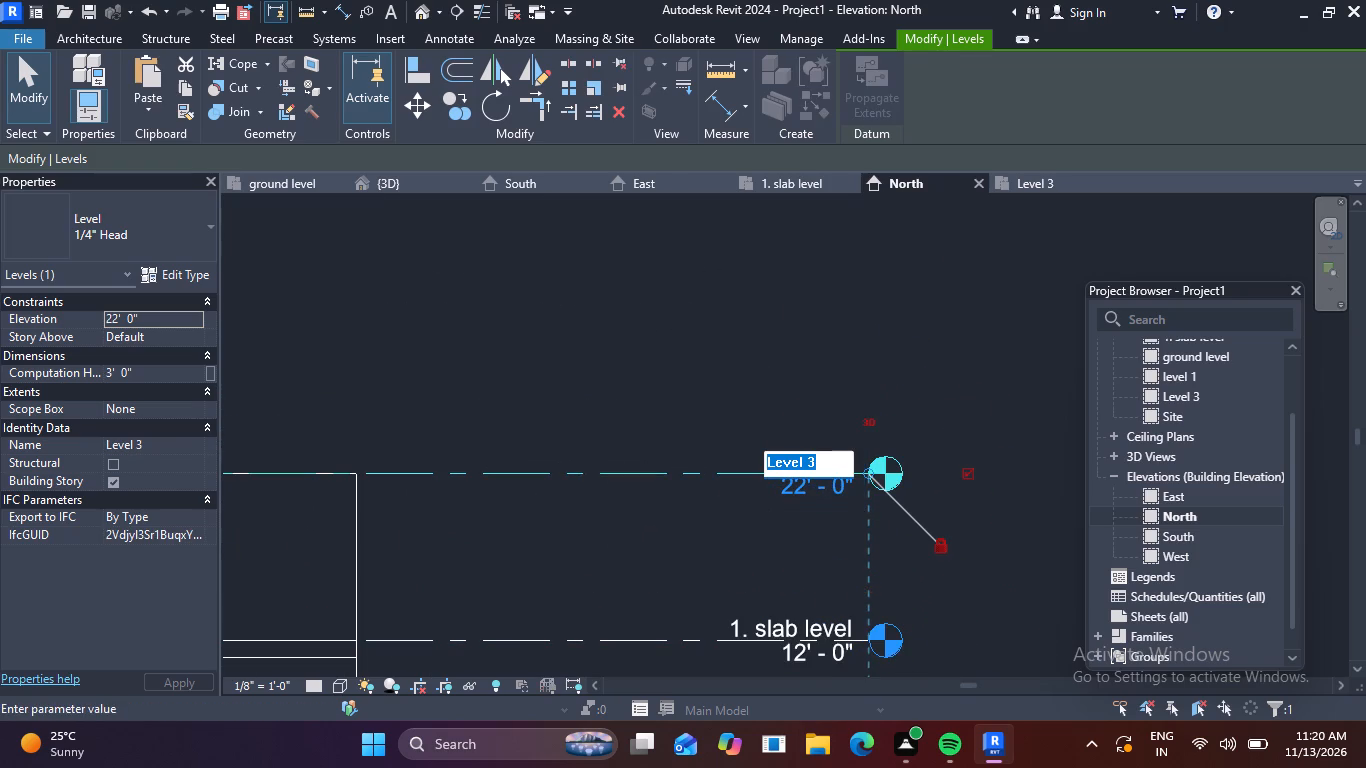
pyautogui.press('BackSpace')
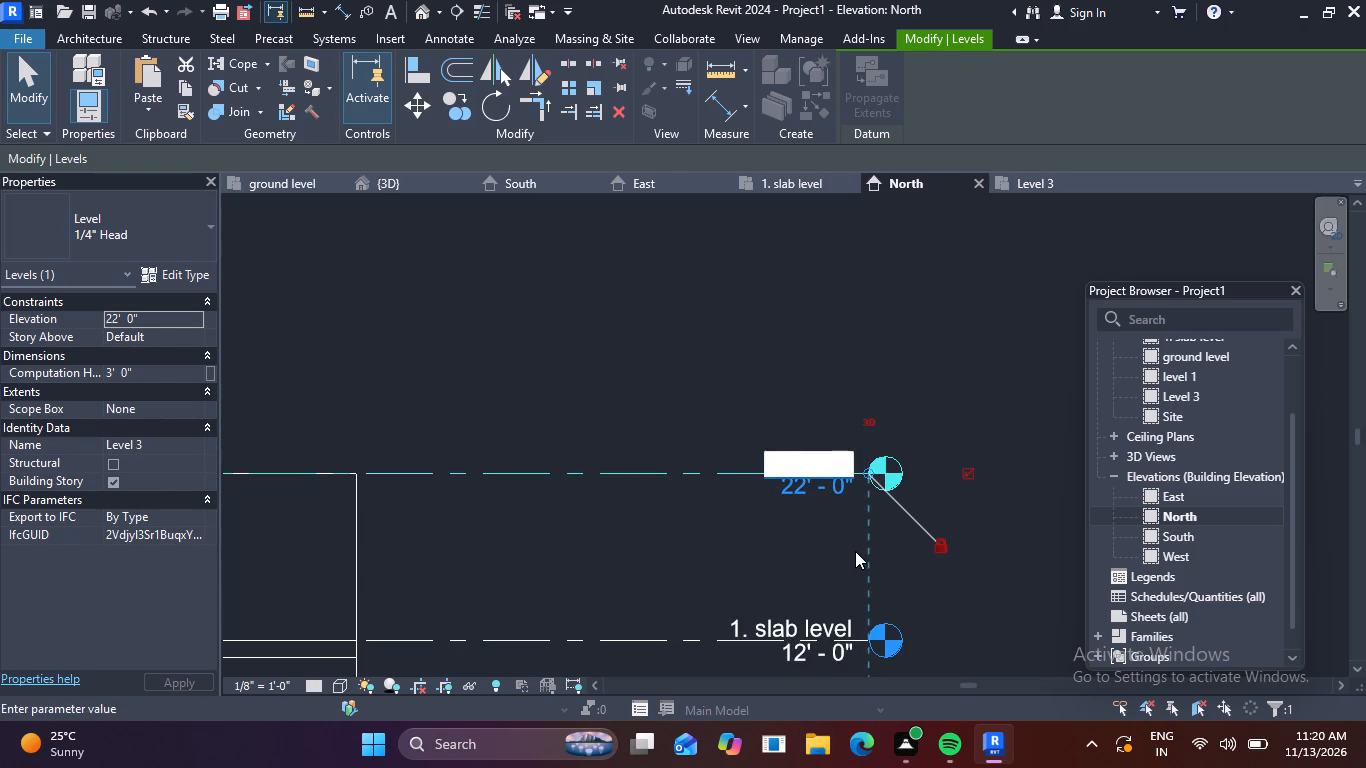
pyautogui.write('2.')
pyautogui.press('BackSpace')
pyautogui.press('BackSpace')
pyautogui.press('f')
pyautogui.press('i')
pyautogui.write('rsr')
pyautogui.press('BackSpace')
pyautogui.press('t')
pyautogui.press('space')
pyautogui.write('floor')
pyautogui.press('space')
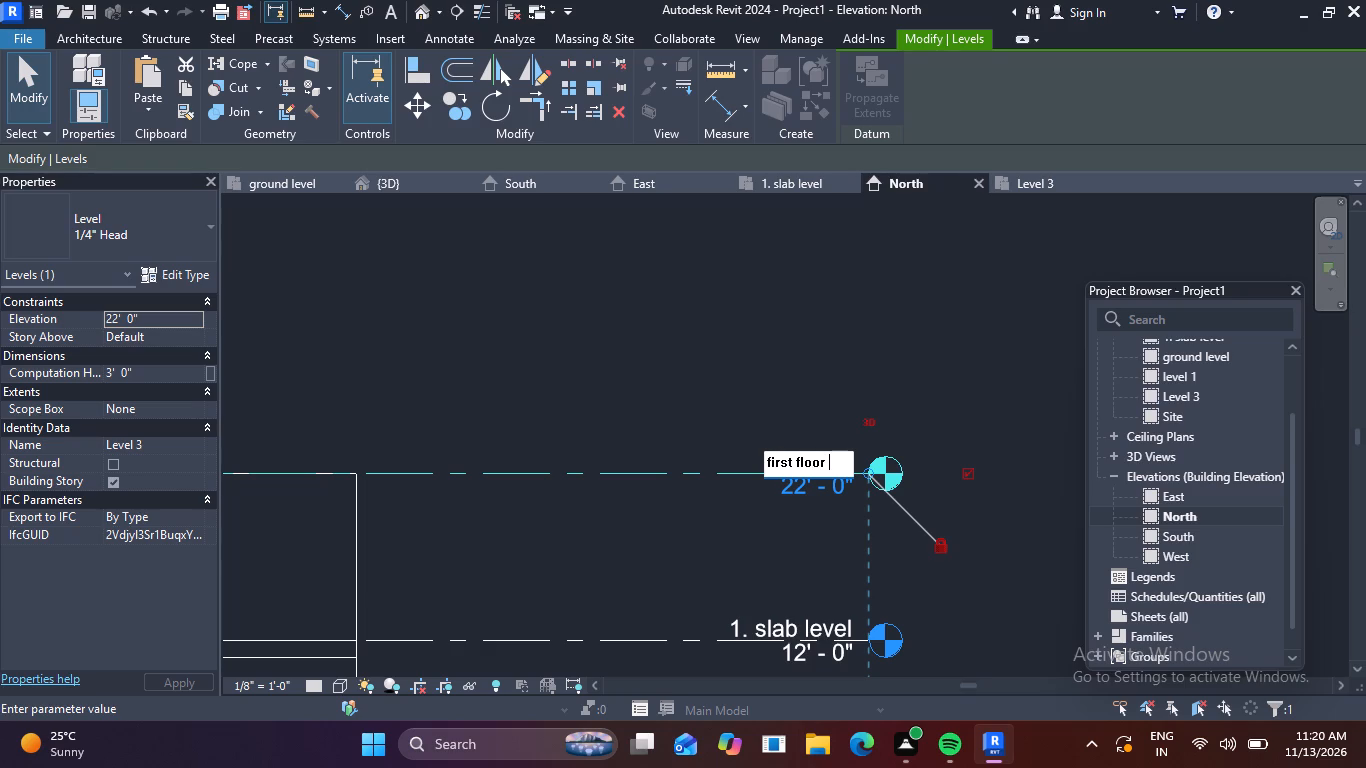
pyautogui.write('sla')
pyautogui.press('b')
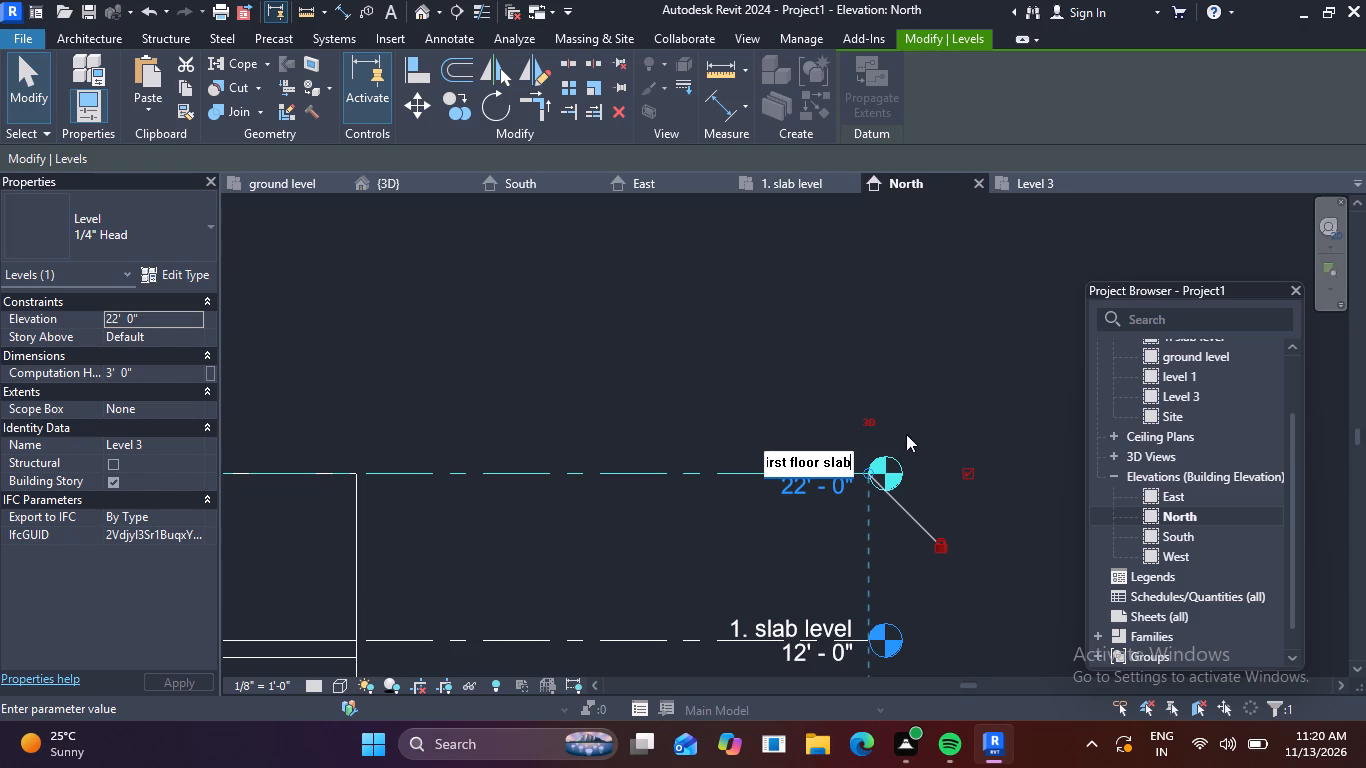
pyautogui.click(853, 323)
pyautogui.click(753, 376)
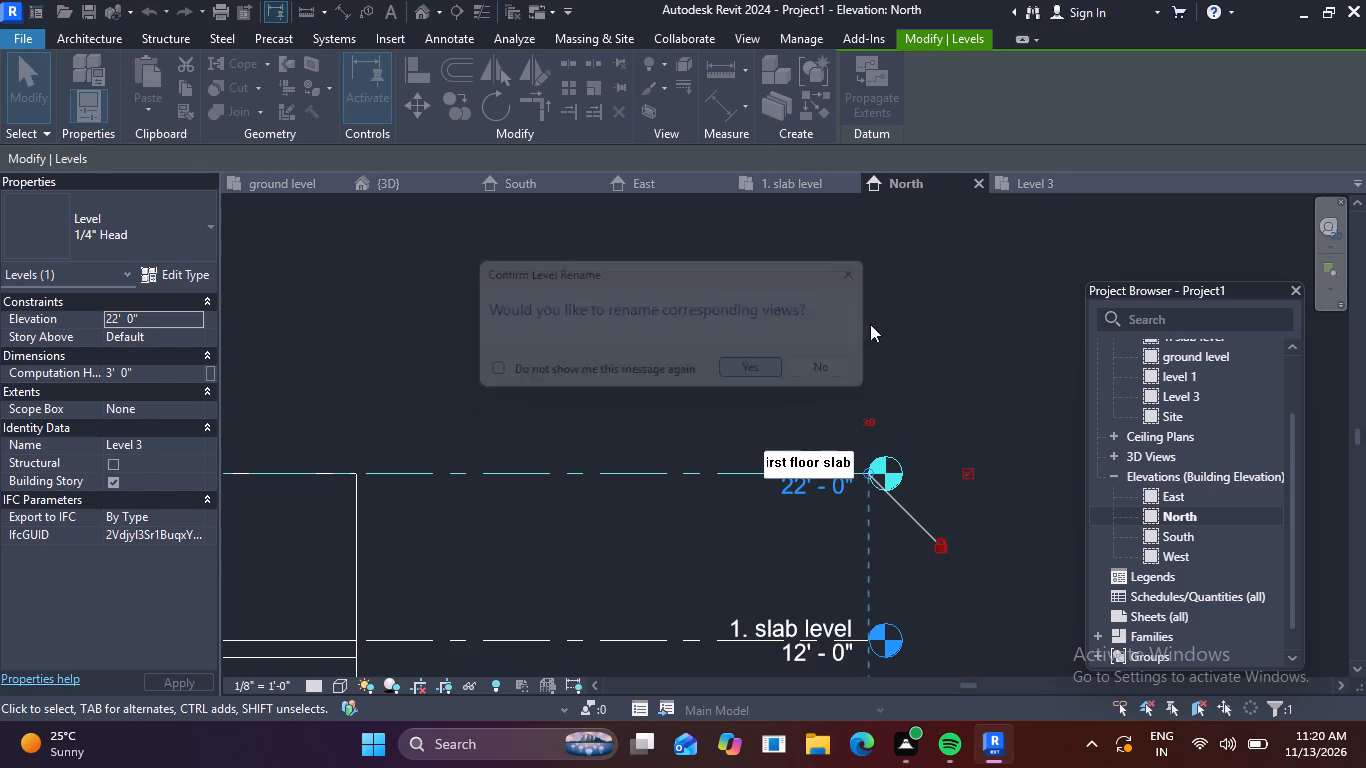
pyautogui.scroll(-5, 888, 317)
pyautogui.moveTo(945, 422); pyautogui.dragTo(943, 378, button='middle')
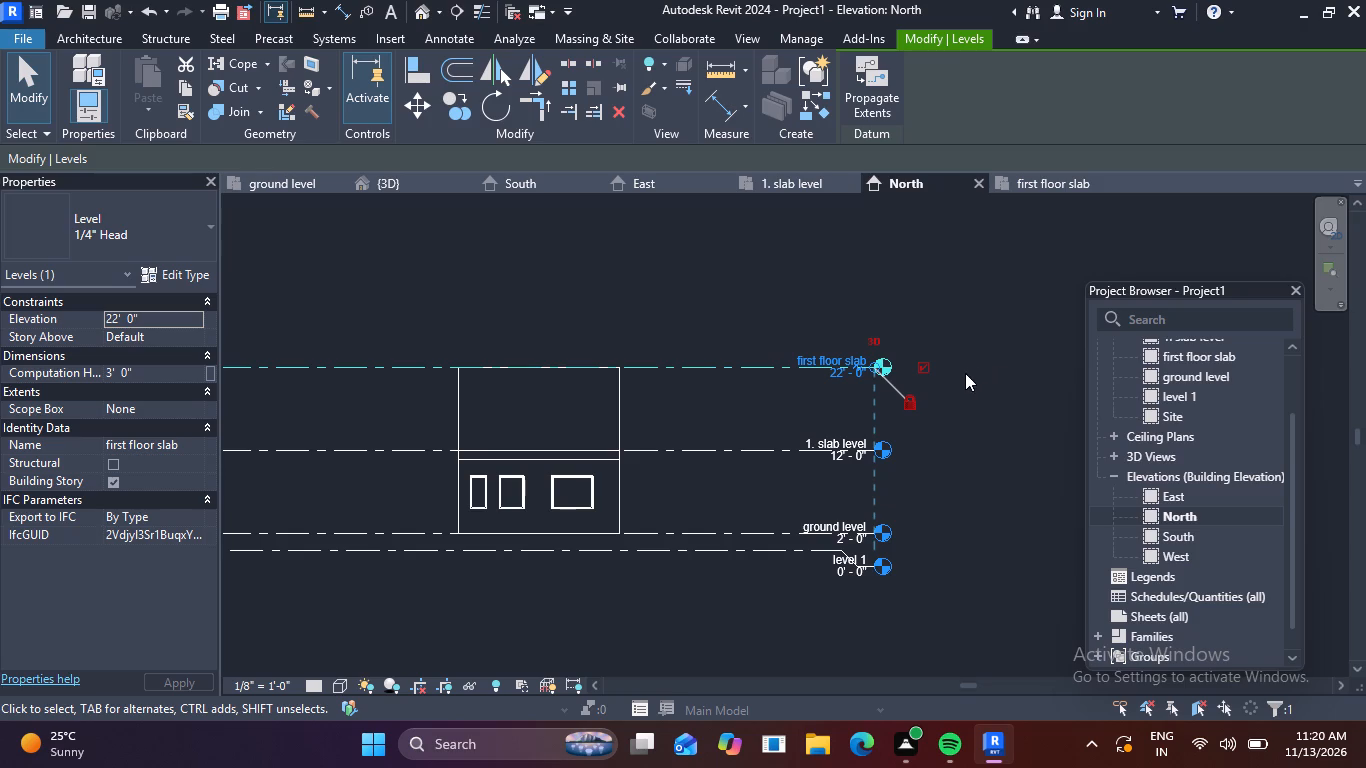
pyautogui.scroll(4, 613, 431)
pyautogui.press('Escape')
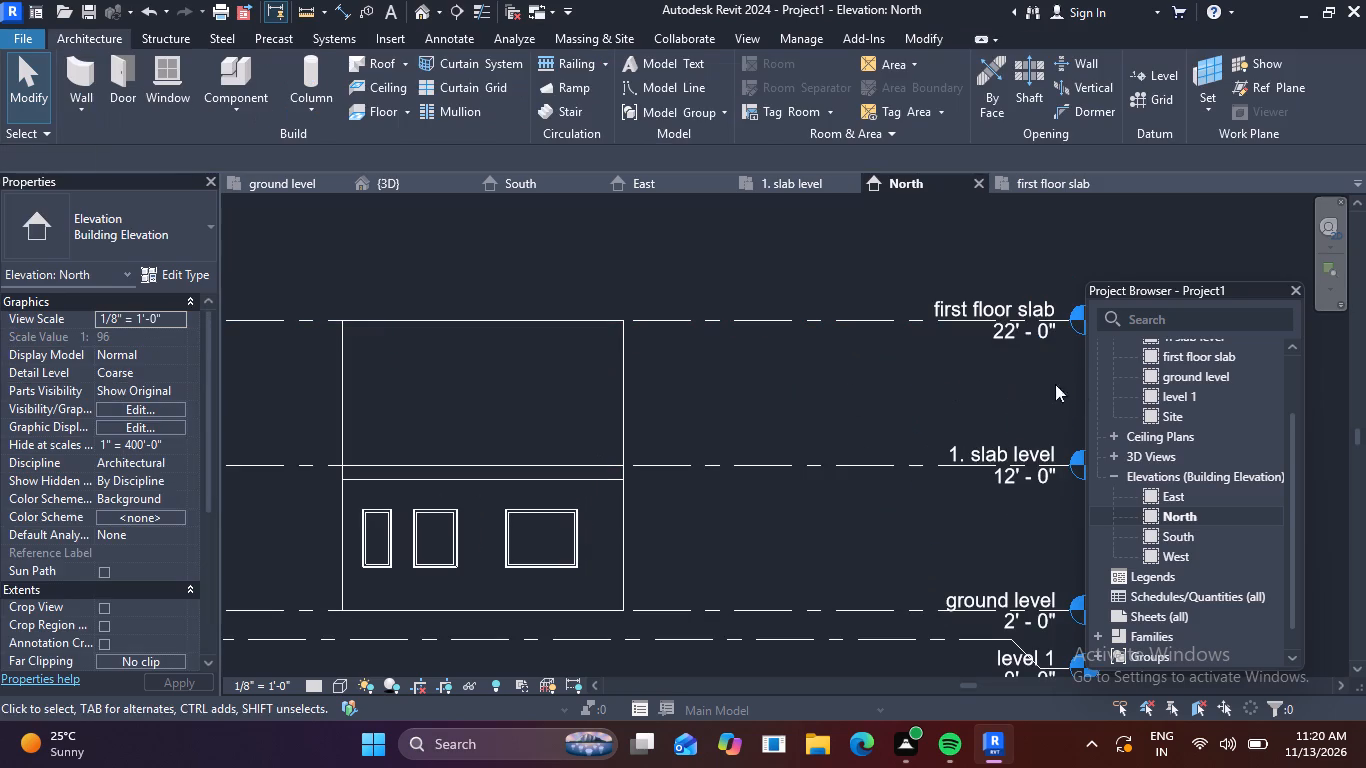
pyautogui.press('Escape')
# Review the renamed floor plans one by one, including the Site plan, finishing on the 1. slab level plan.
pyautogui.scroll(-4, 851, 427)
pyautogui.scroll(2, 881, 414)
pyautogui.scroll(-1, 881, 414)
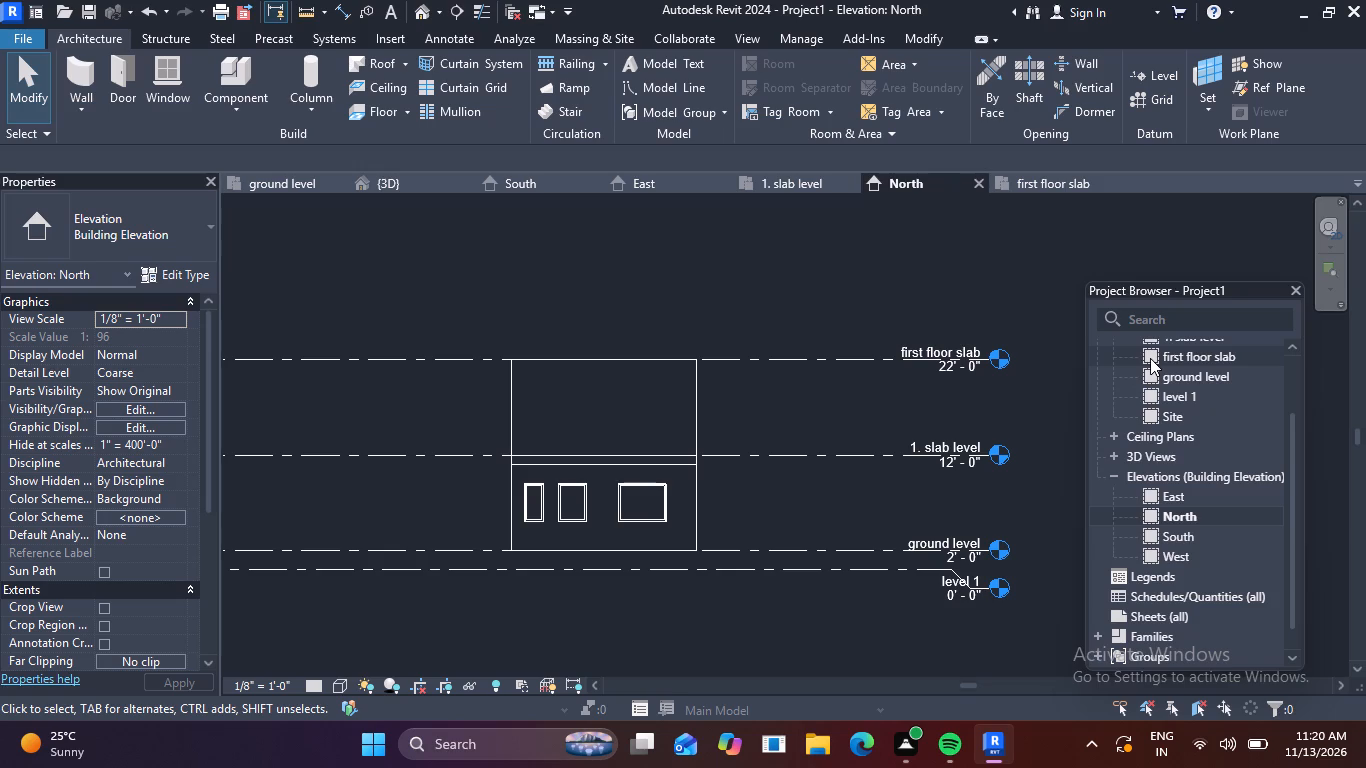
pyautogui.scroll(1, 1150, 358)
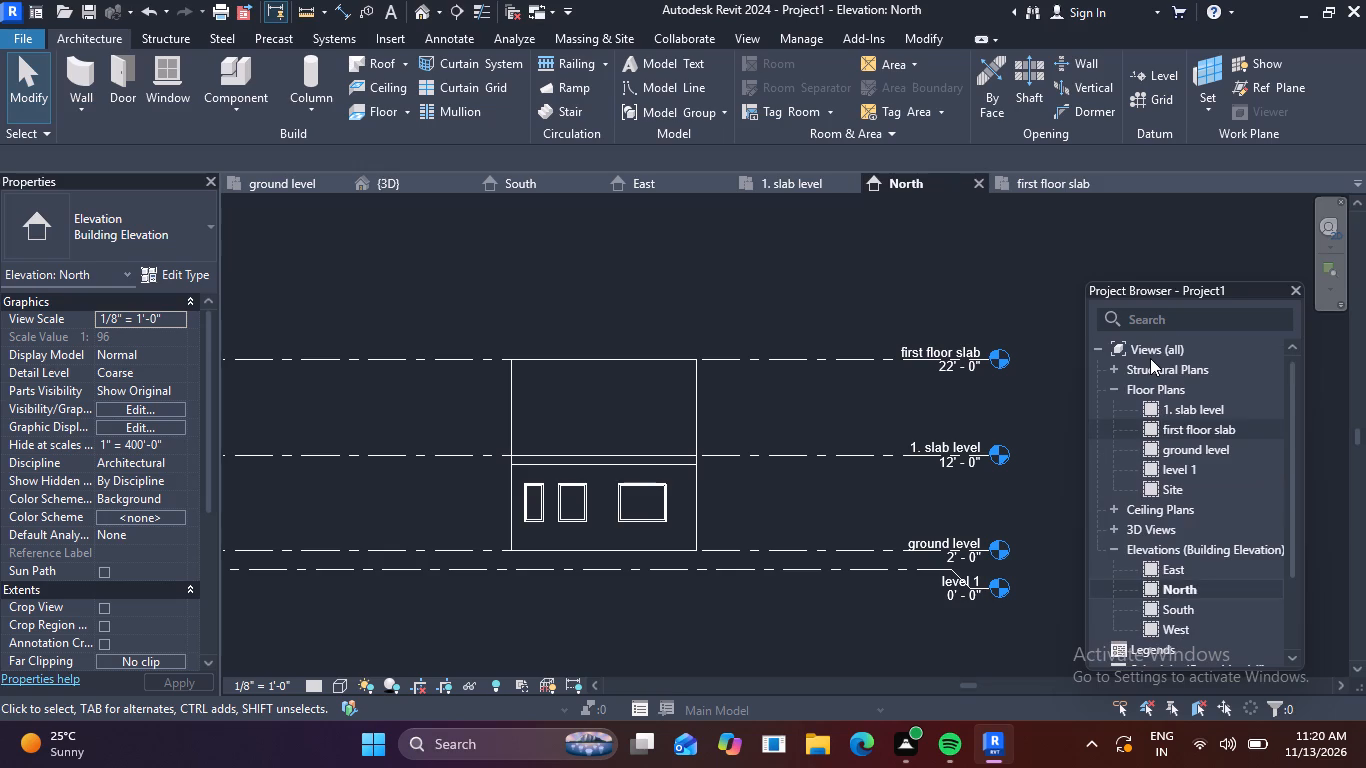
pyautogui.doubleClick(1144, 433)
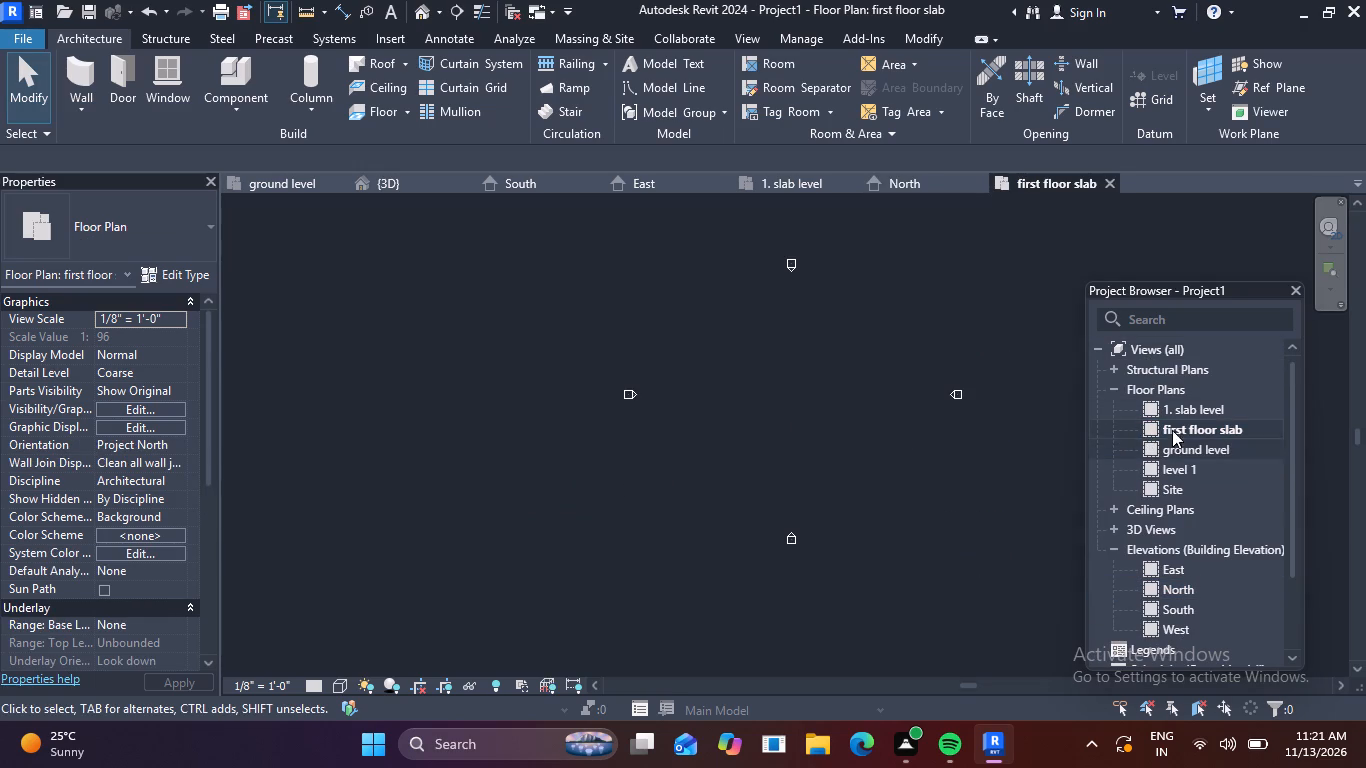
pyautogui.doubleClick(1148, 404)
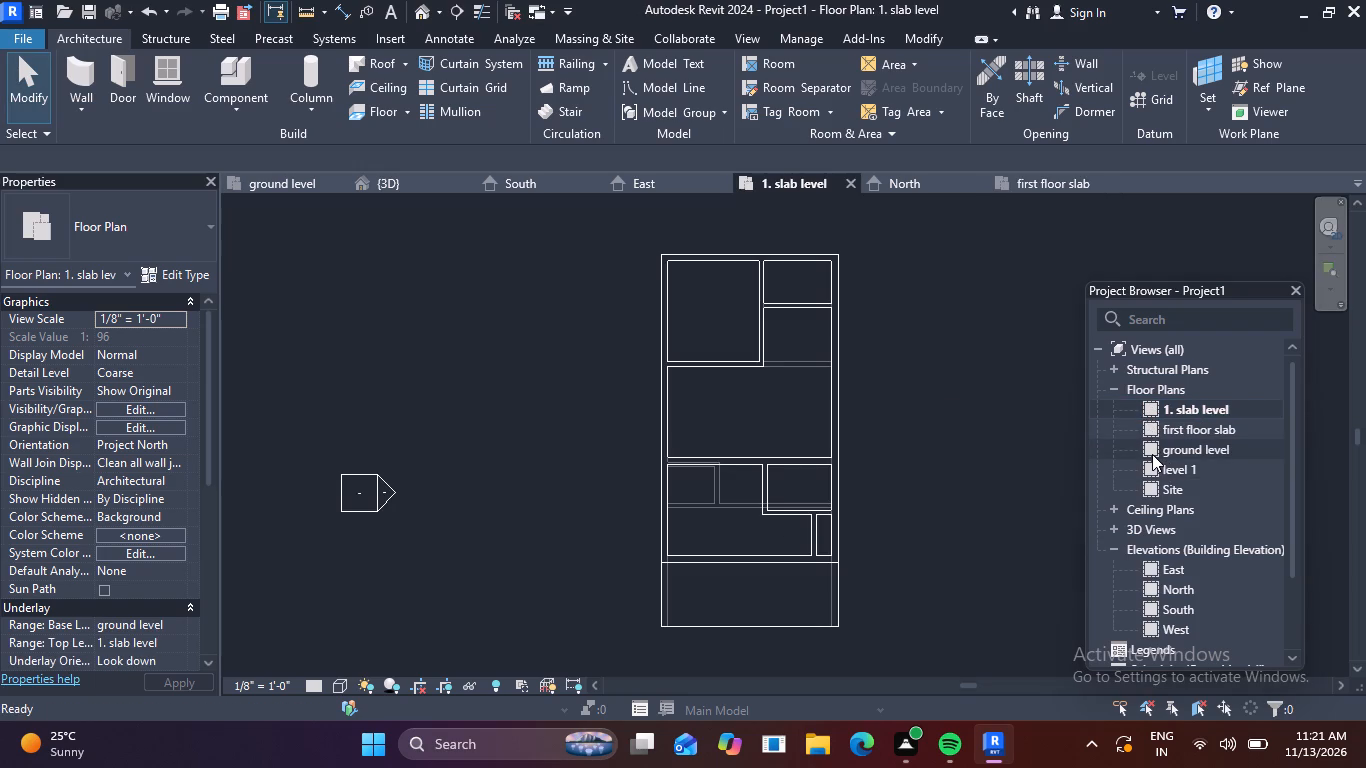
pyautogui.doubleClick(1151, 431)
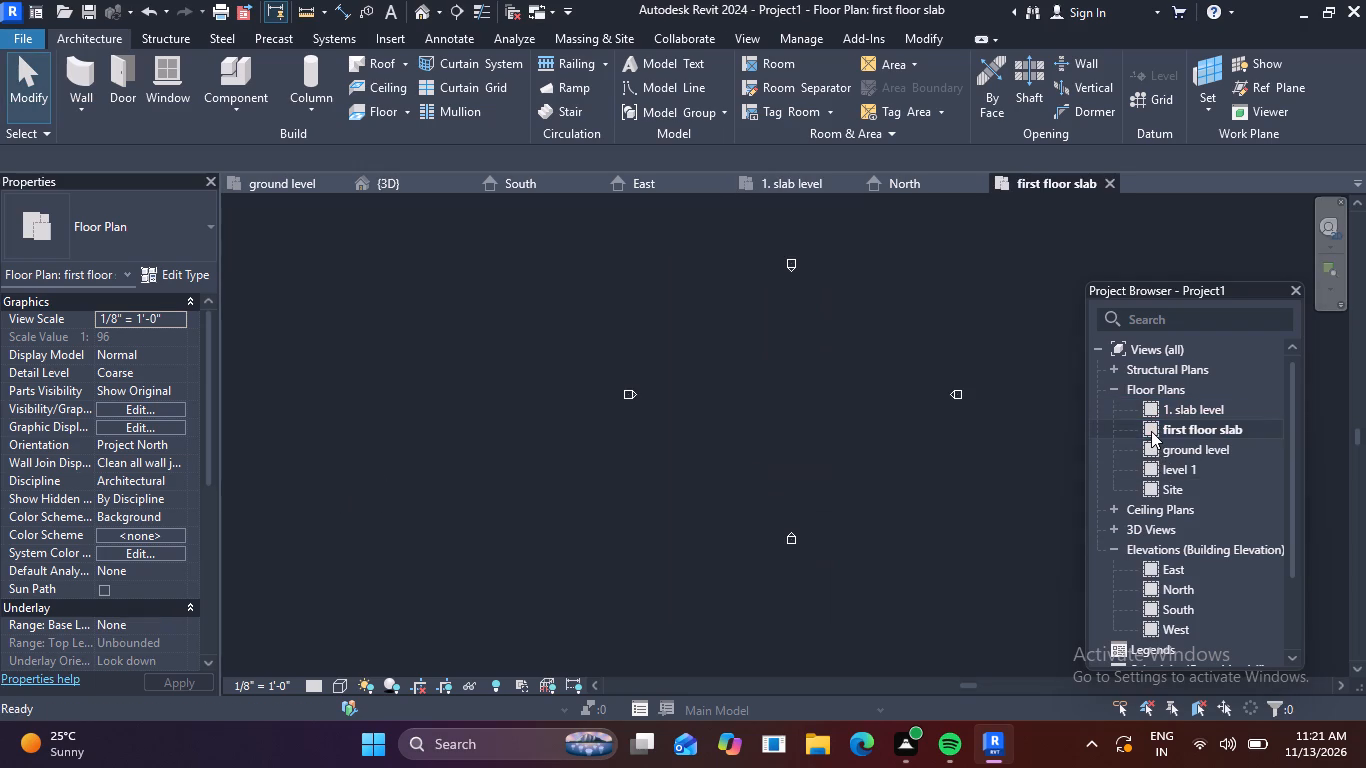
pyautogui.doubleClick(1151, 449)
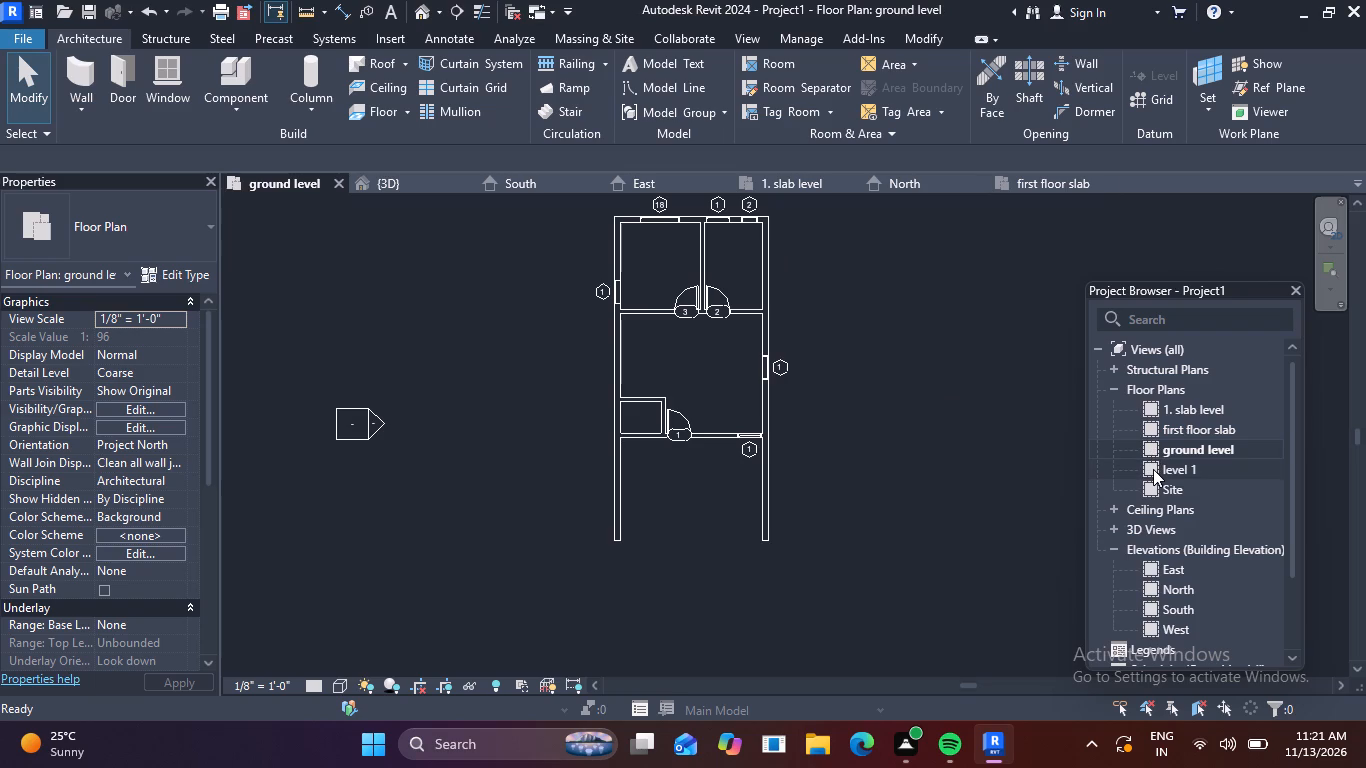
pyautogui.doubleClick(1153, 469)
pyautogui.doubleClick(1151, 489)
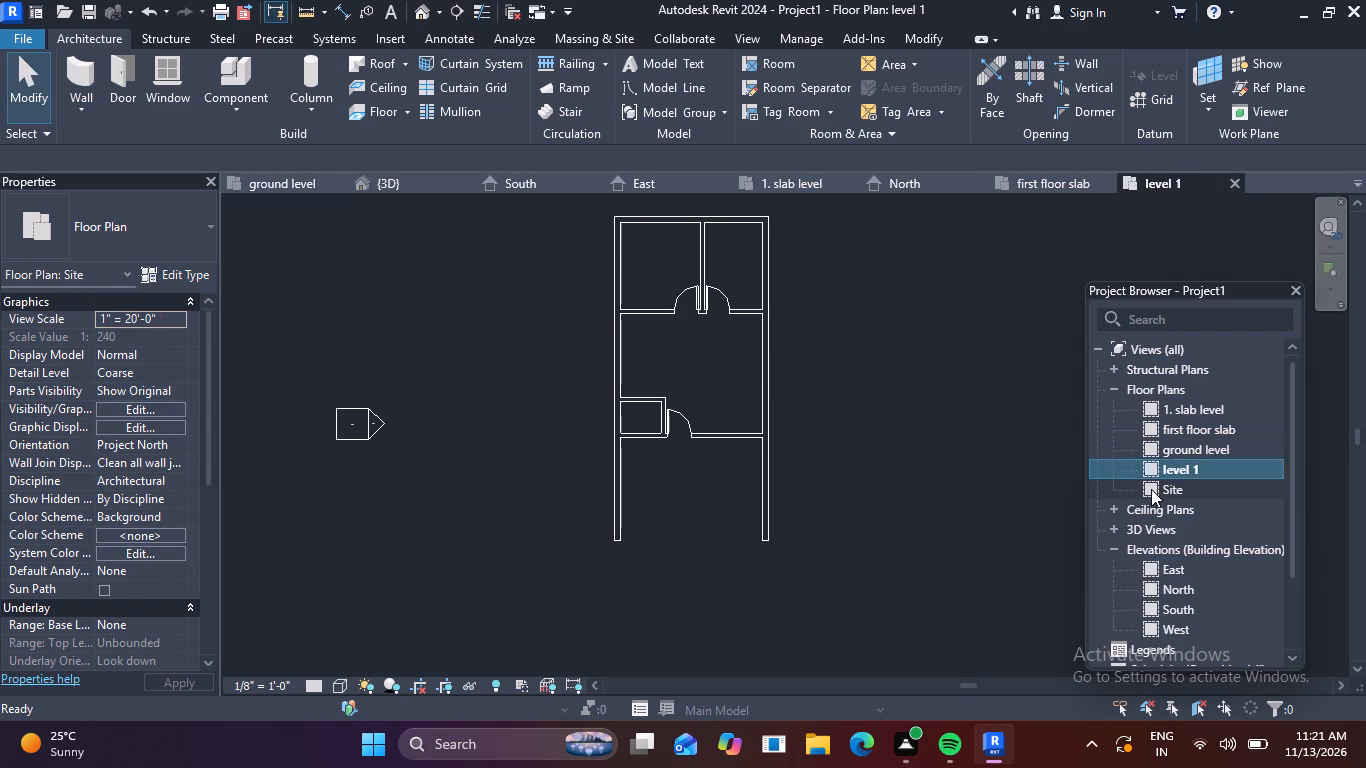
pyautogui.doubleClick(1151, 489)
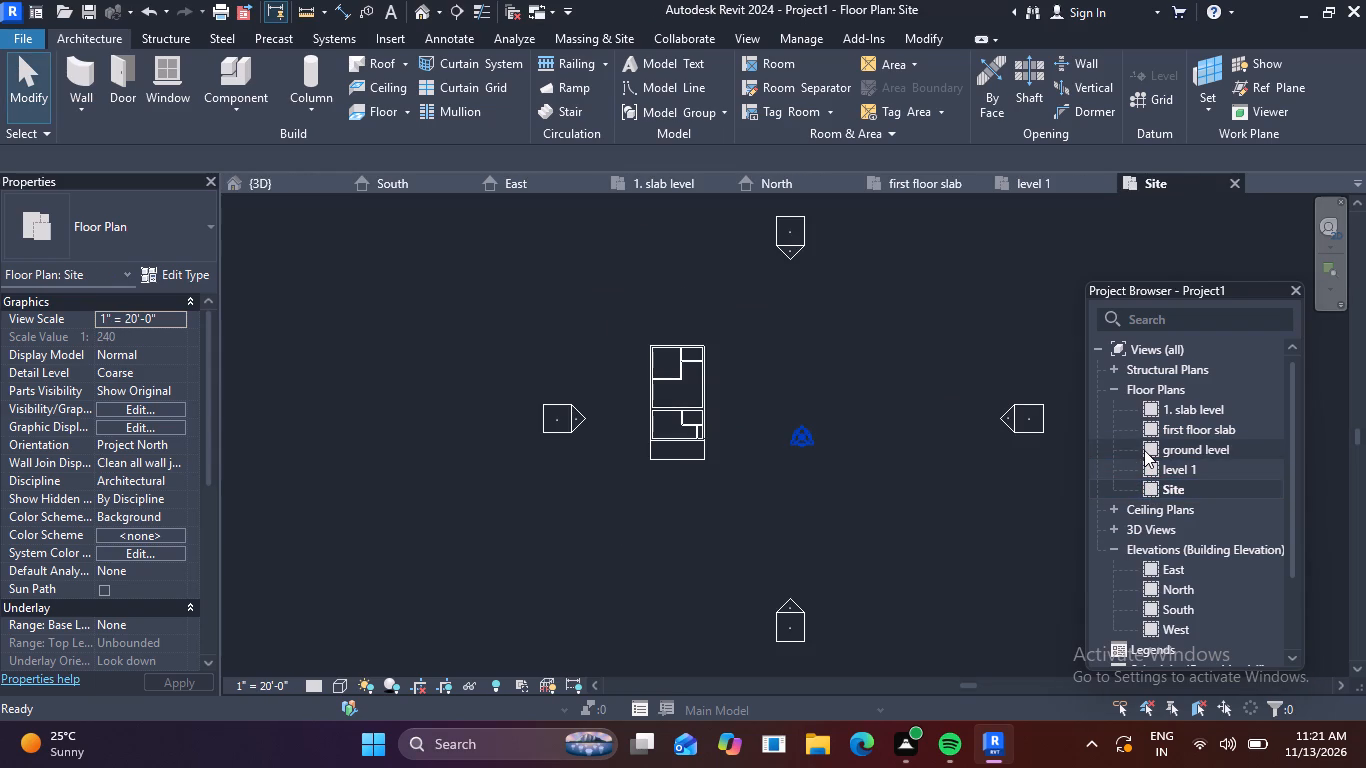
pyautogui.scroll(12, 804, 440)
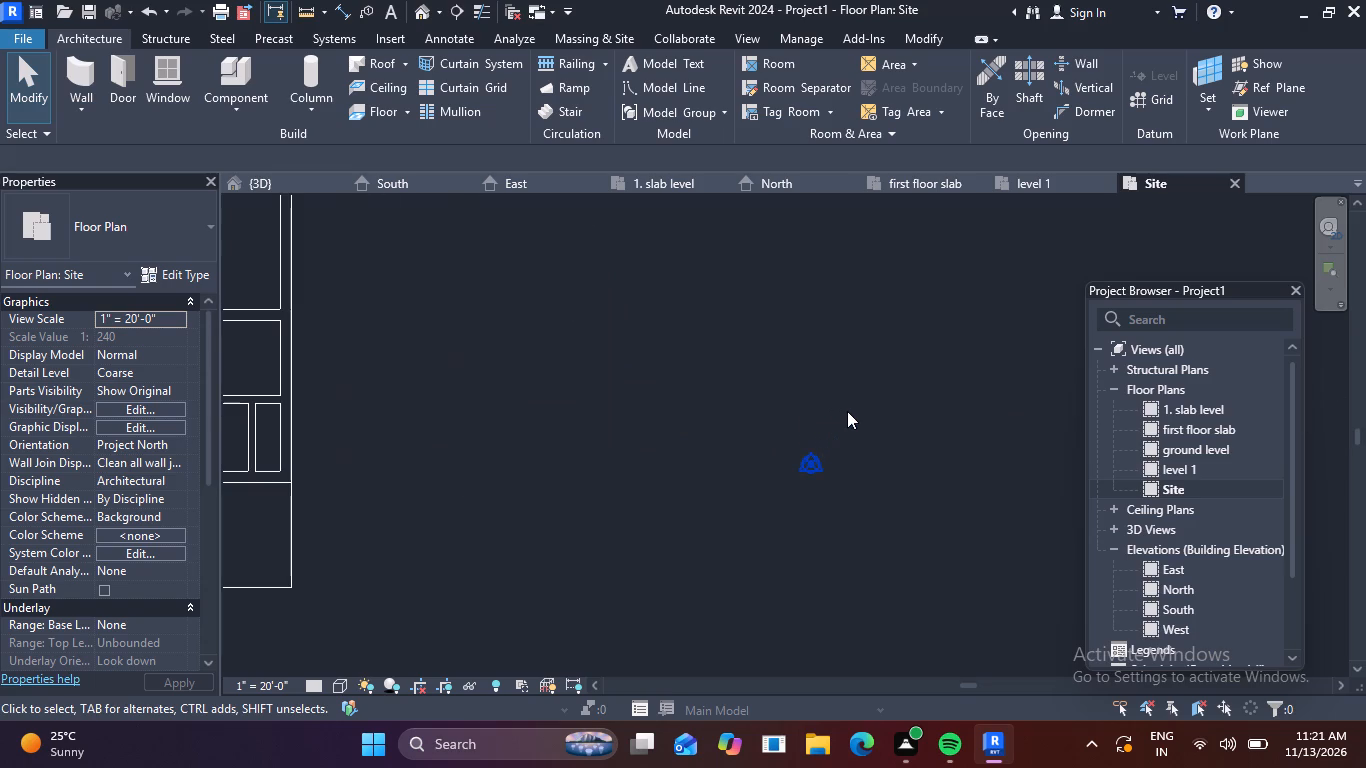
pyautogui.scroll(-10, 860, 417)
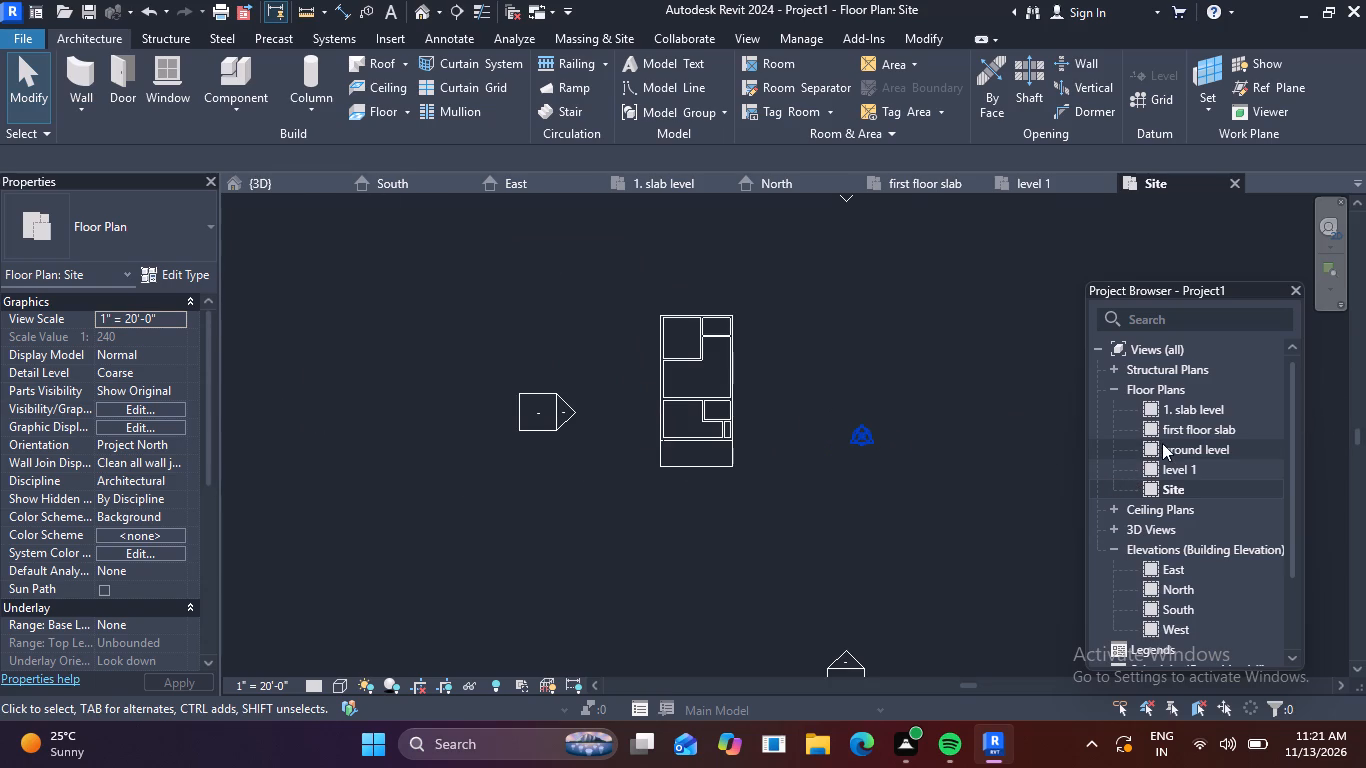
pyautogui.doubleClick(1152, 449)
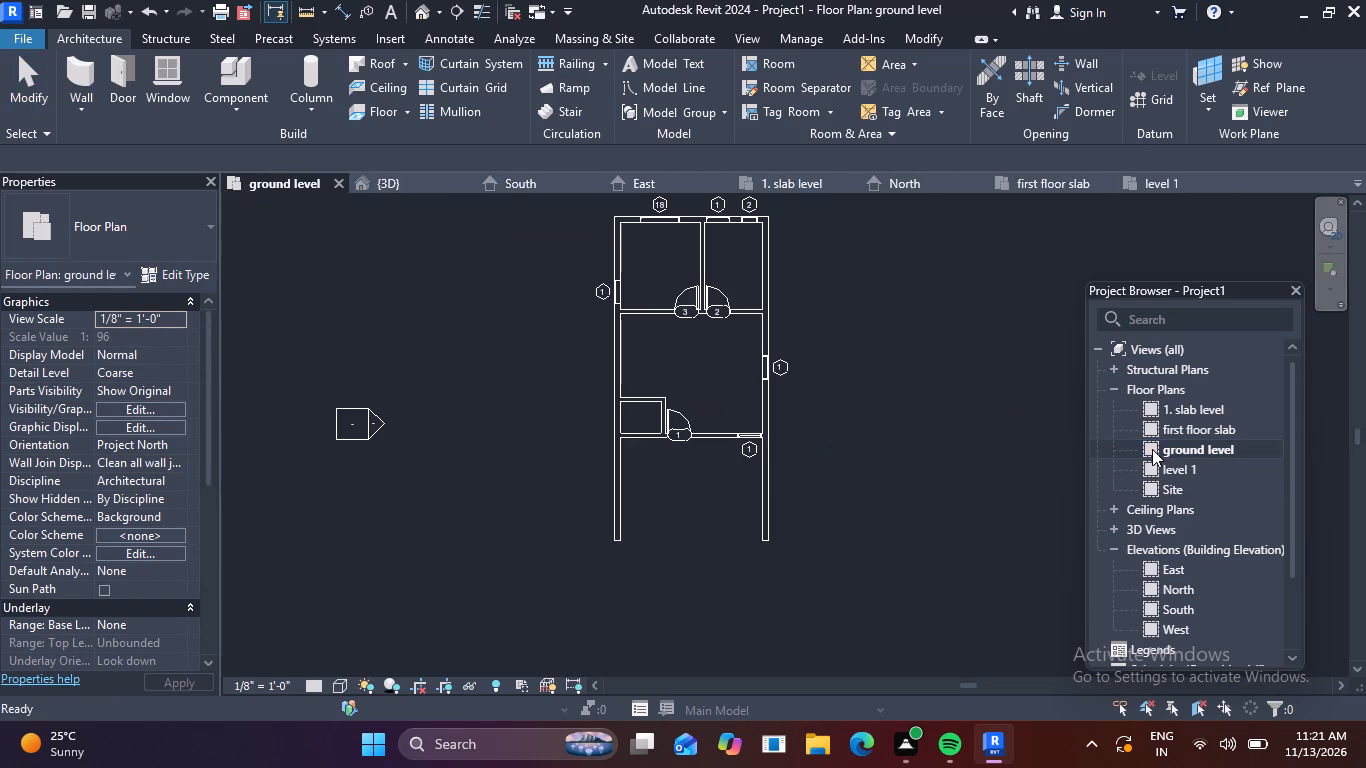
pyautogui.doubleClick(1148, 434)
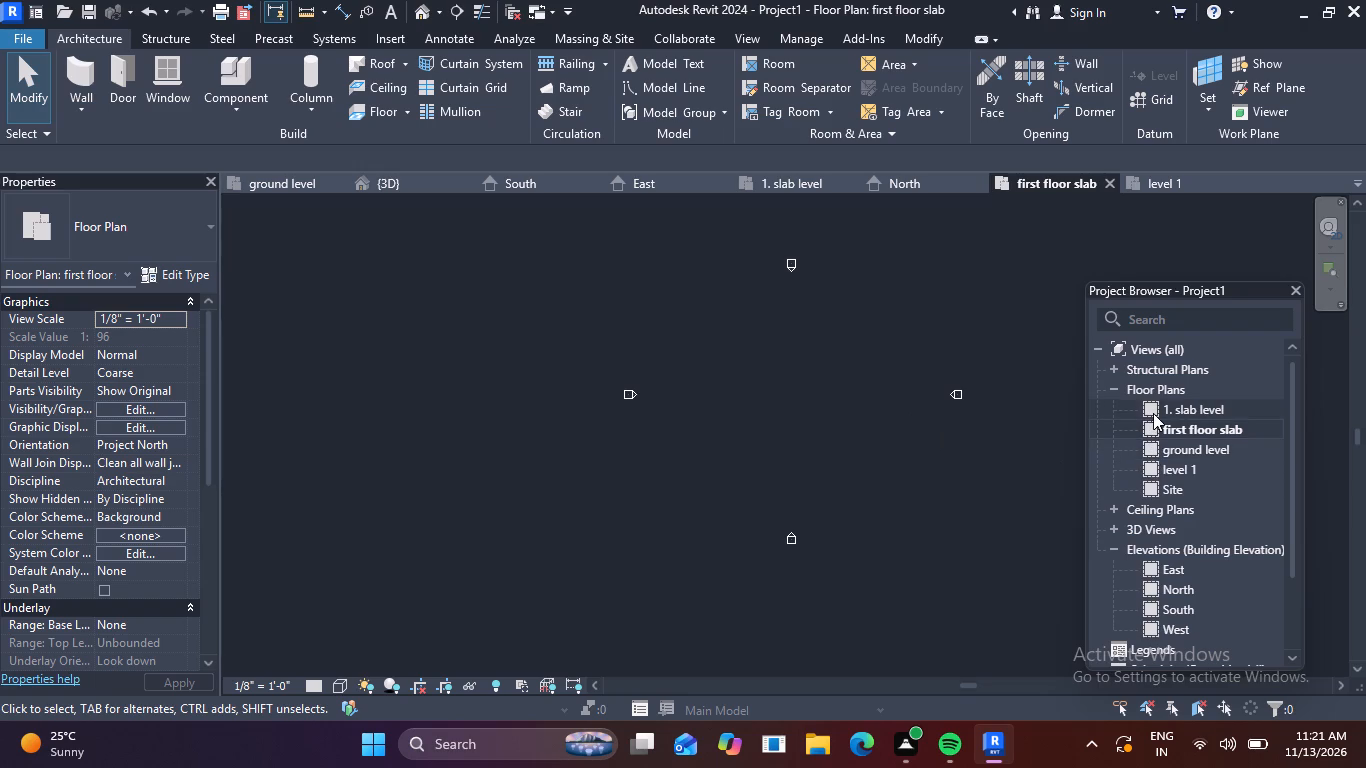
pyautogui.doubleClick(1153, 413)
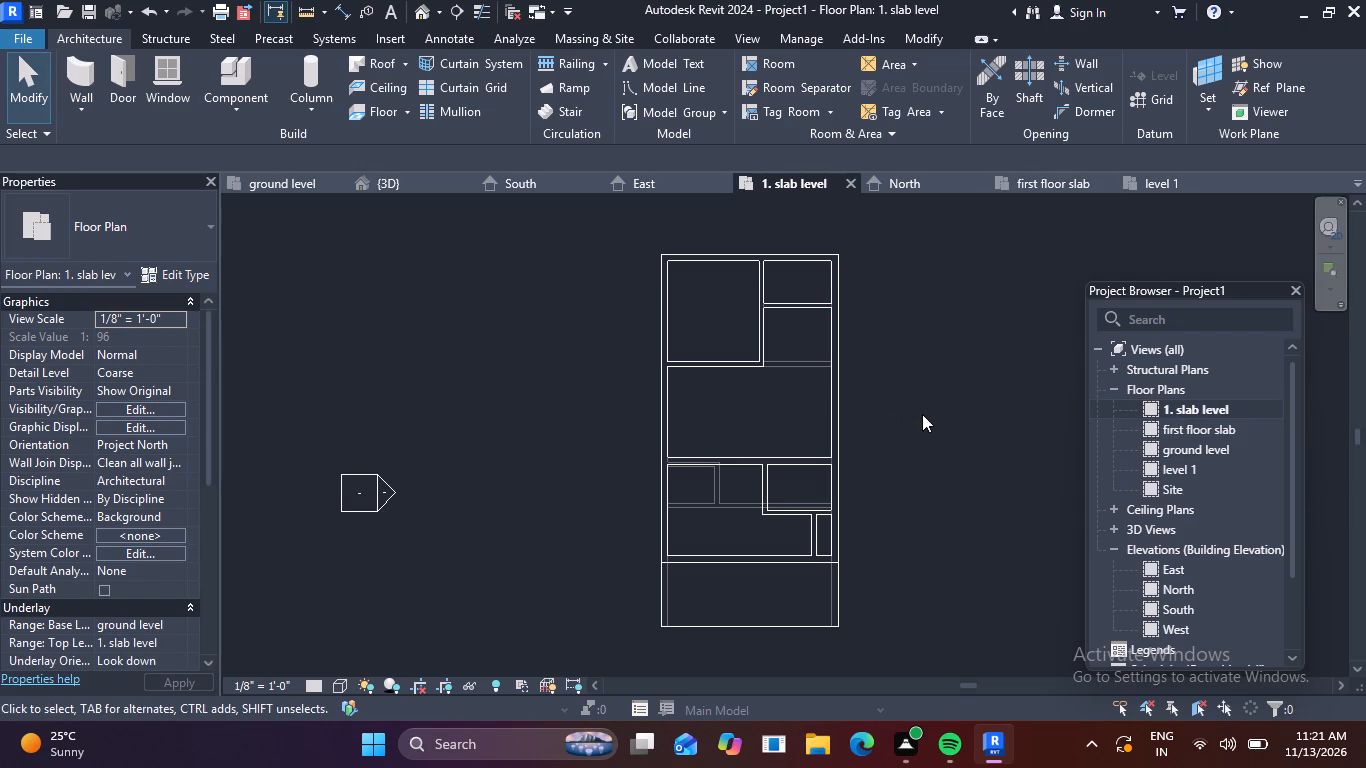
pyautogui.press('Escape')
pyautogui.press('Escape')
pyautogui.press('Escape')
pyautogui.scroll(-5, 804, 412)
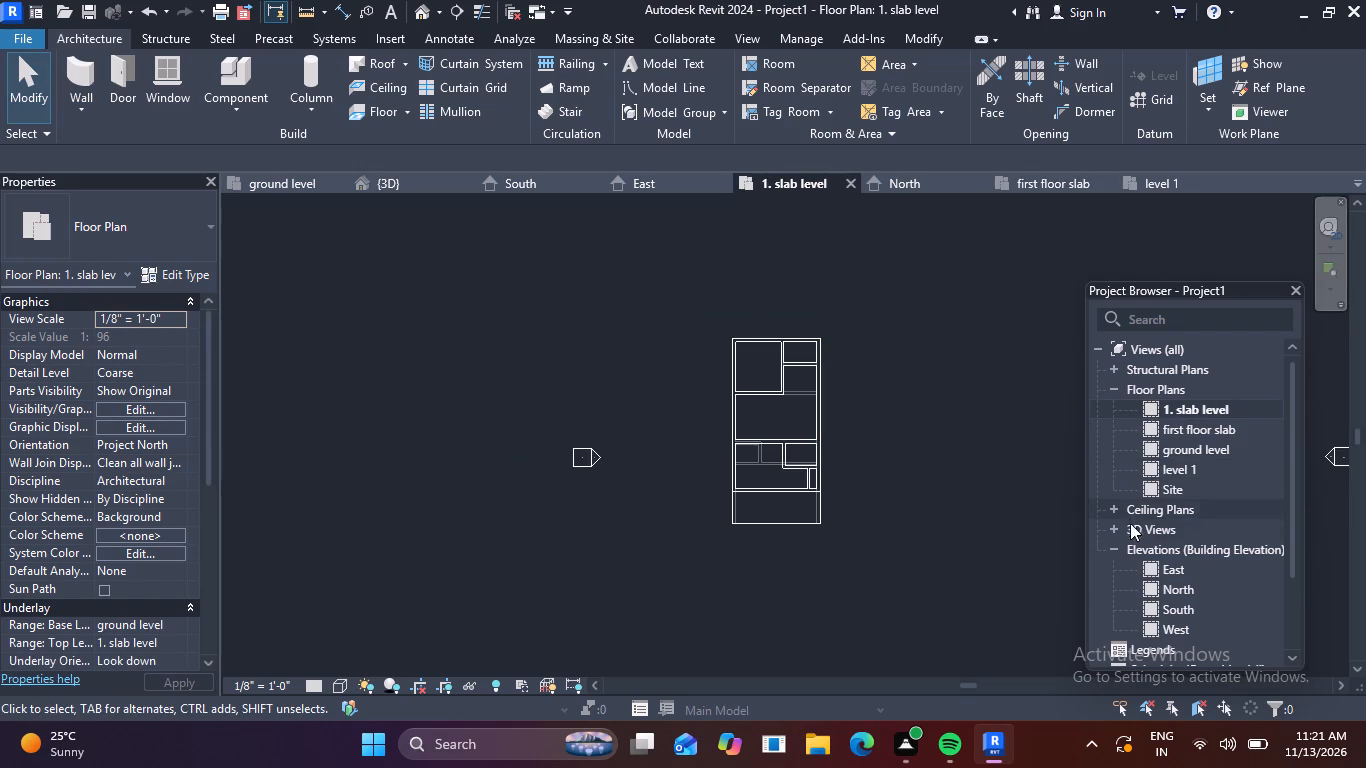
# In the North elevation, draw a new level 3' above ground level, at 5', aligned with both ends of the existing levels.
pyautogui.doubleClick(1169, 579)
pyautogui.scroll(-3, 927, 498)
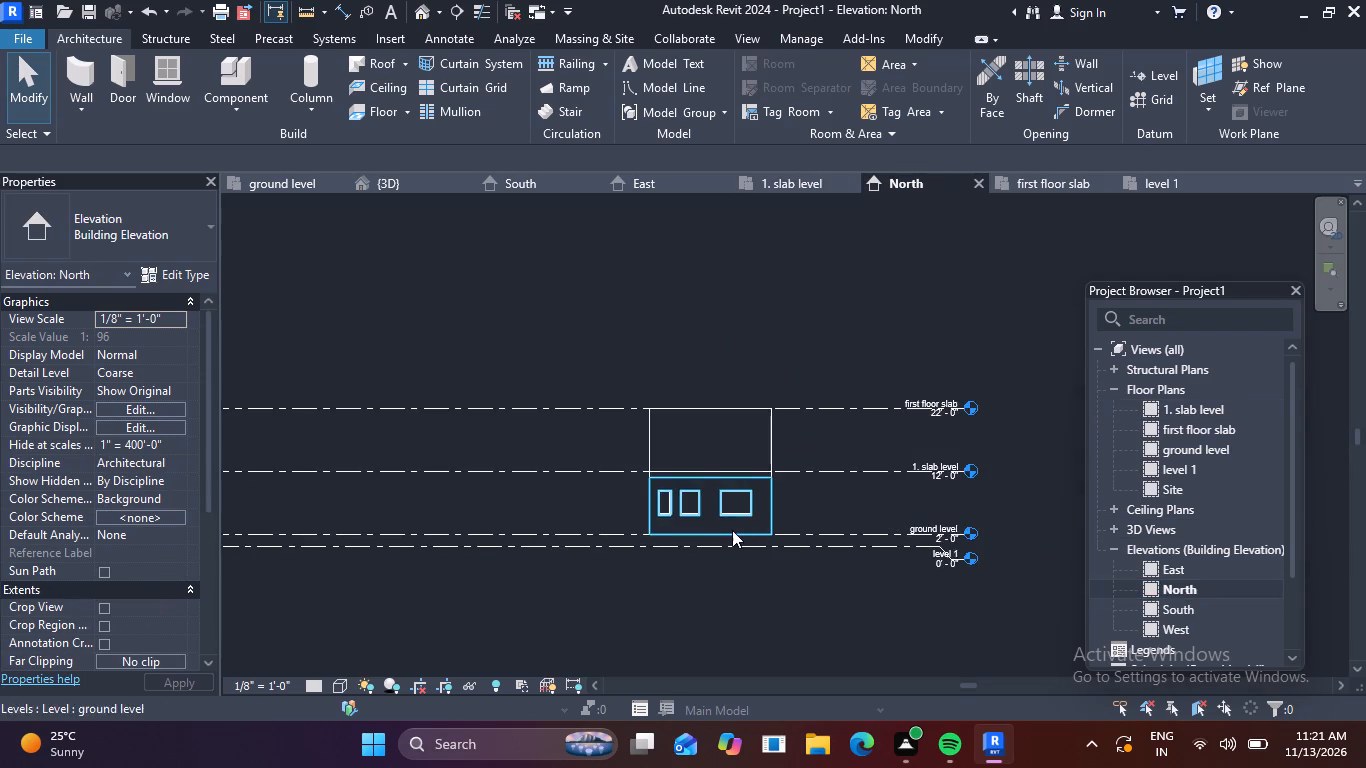
pyautogui.scroll(-1, 732, 530)
pyautogui.moveTo(732, 529); pyautogui.dragTo(912, 492, button='middle')
pyautogui.scroll(-2, 841, 485)
pyautogui.scroll(3, 347, 490)
pyautogui.scroll(4, 459, 451)
pyautogui.moveTo(512, 455); pyautogui.dragTo(623, 449, button='middle')
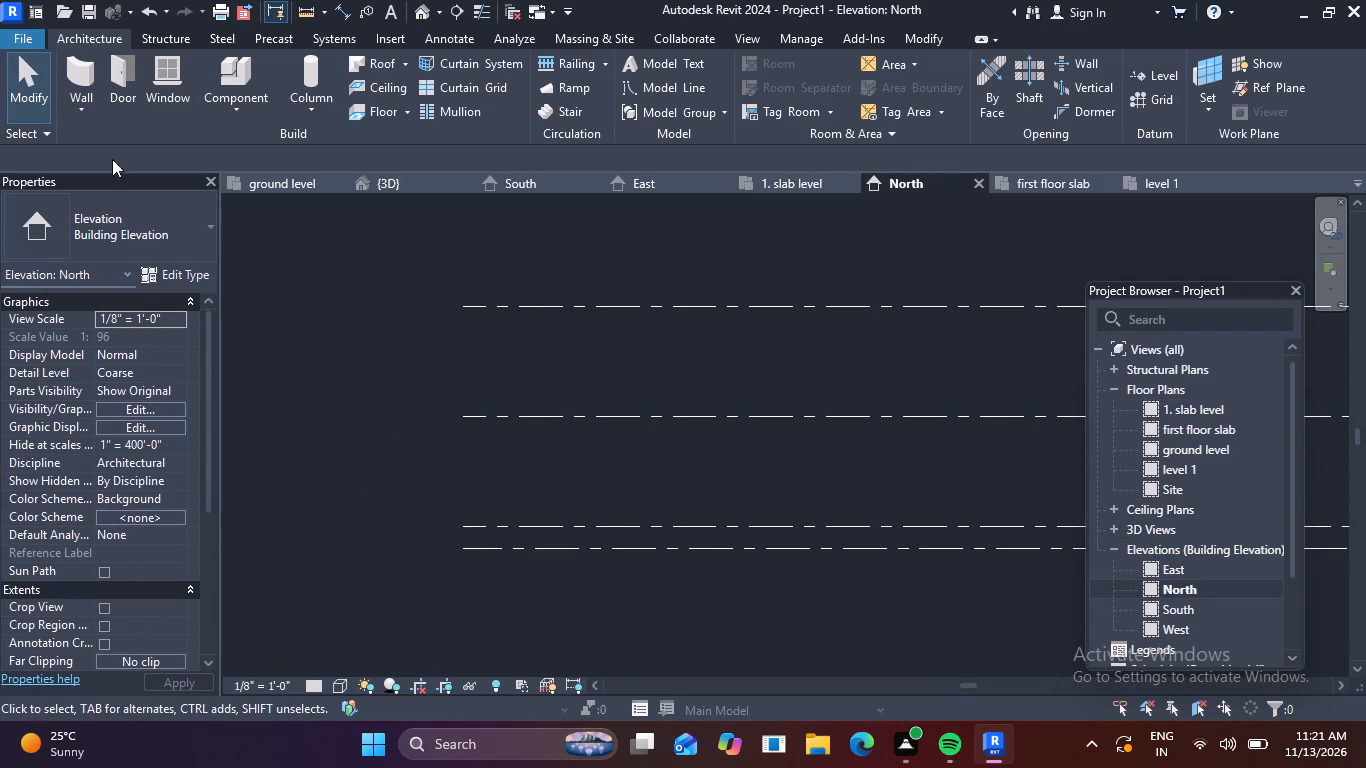
pyautogui.click(1170, 75)
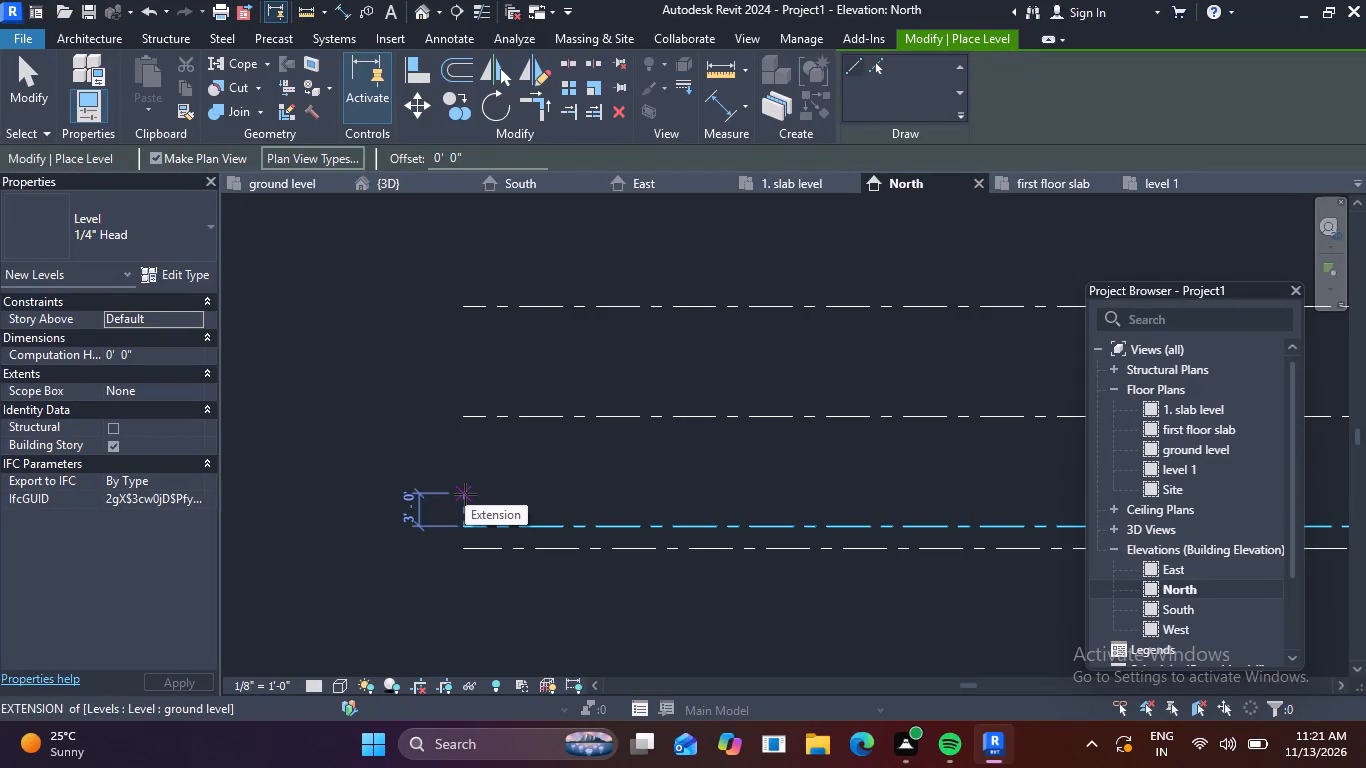
pyautogui.click(465, 494)
pyautogui.scroll(-4, 730, 488)
pyautogui.moveTo(774, 482); pyautogui.dragTo(509, 481, button='middle')
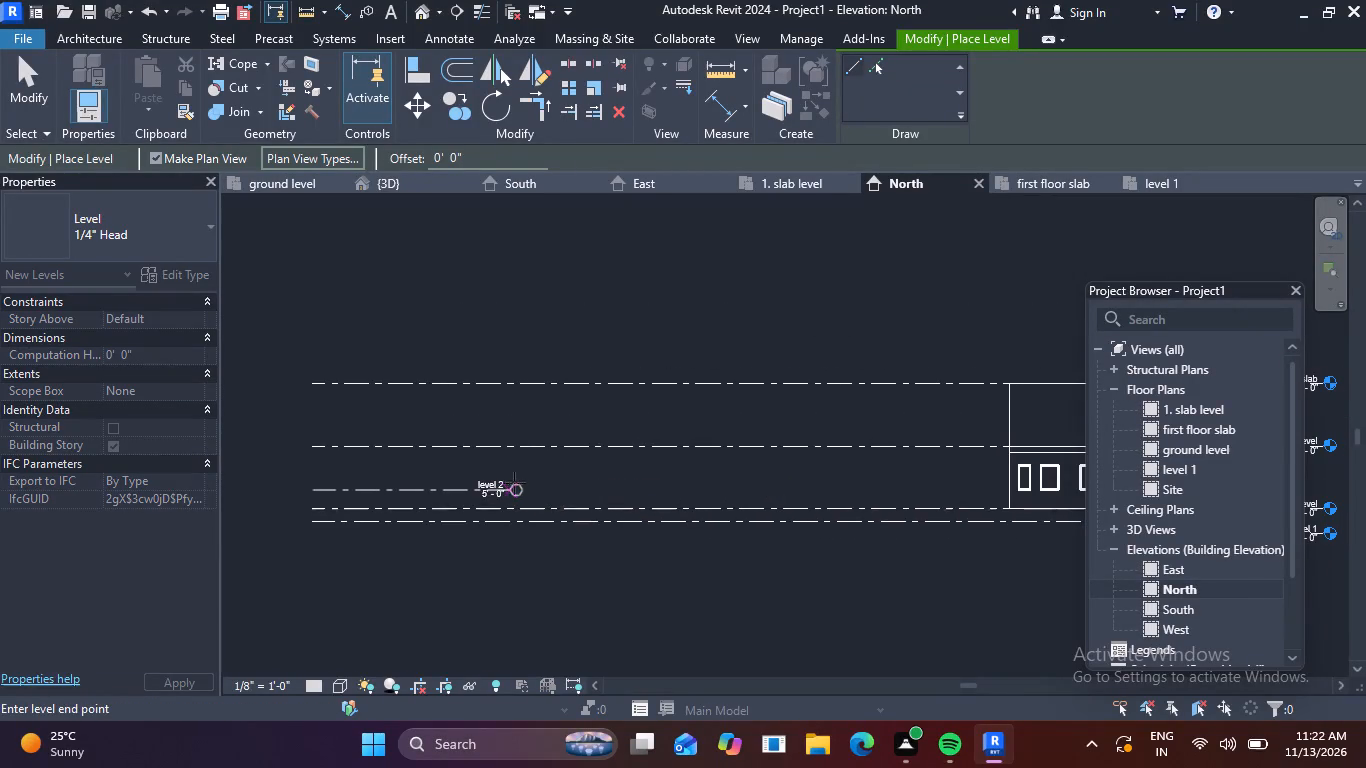
pyautogui.scroll(6, 649, 499)
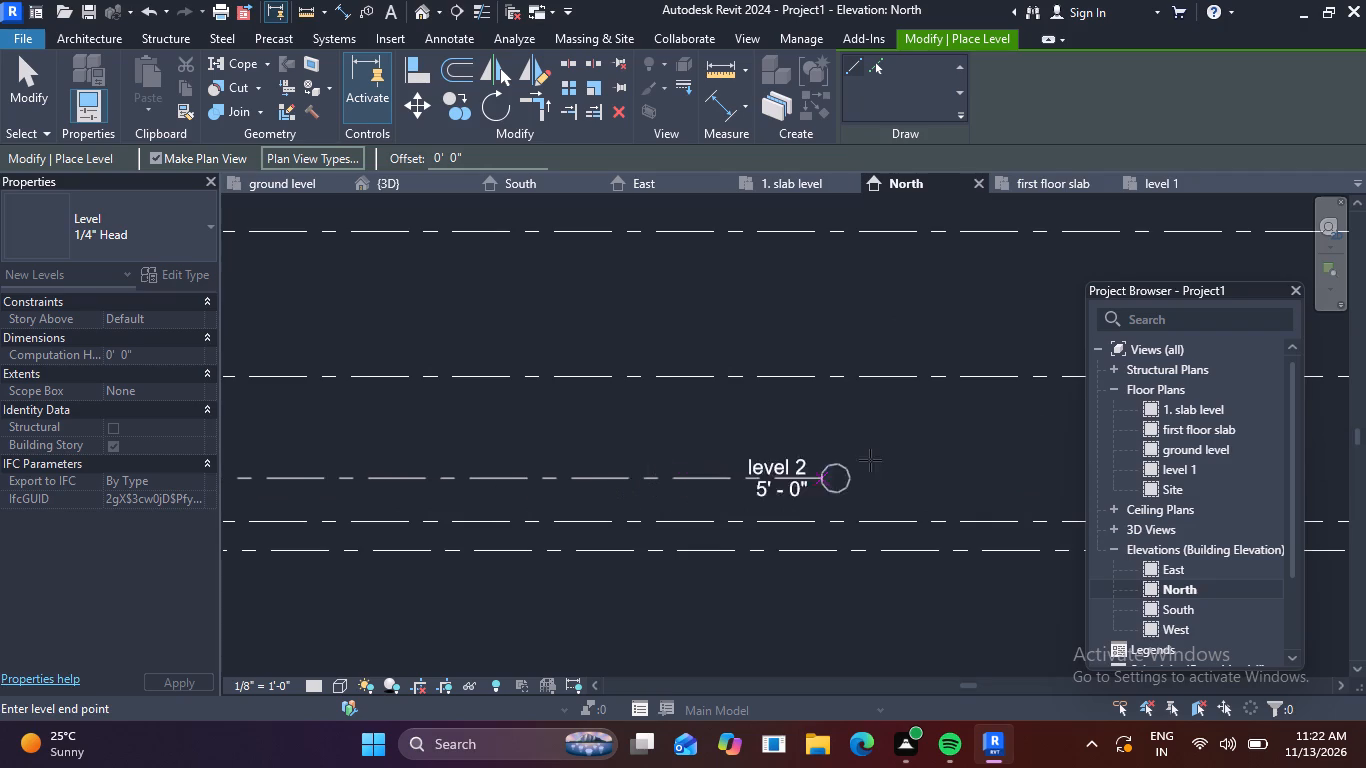
pyautogui.moveTo(870, 460); pyautogui.dragTo(476, 435, button='middle')
pyautogui.scroll(-6, 491, 439)
pyautogui.scroll(-5, 856, 415)
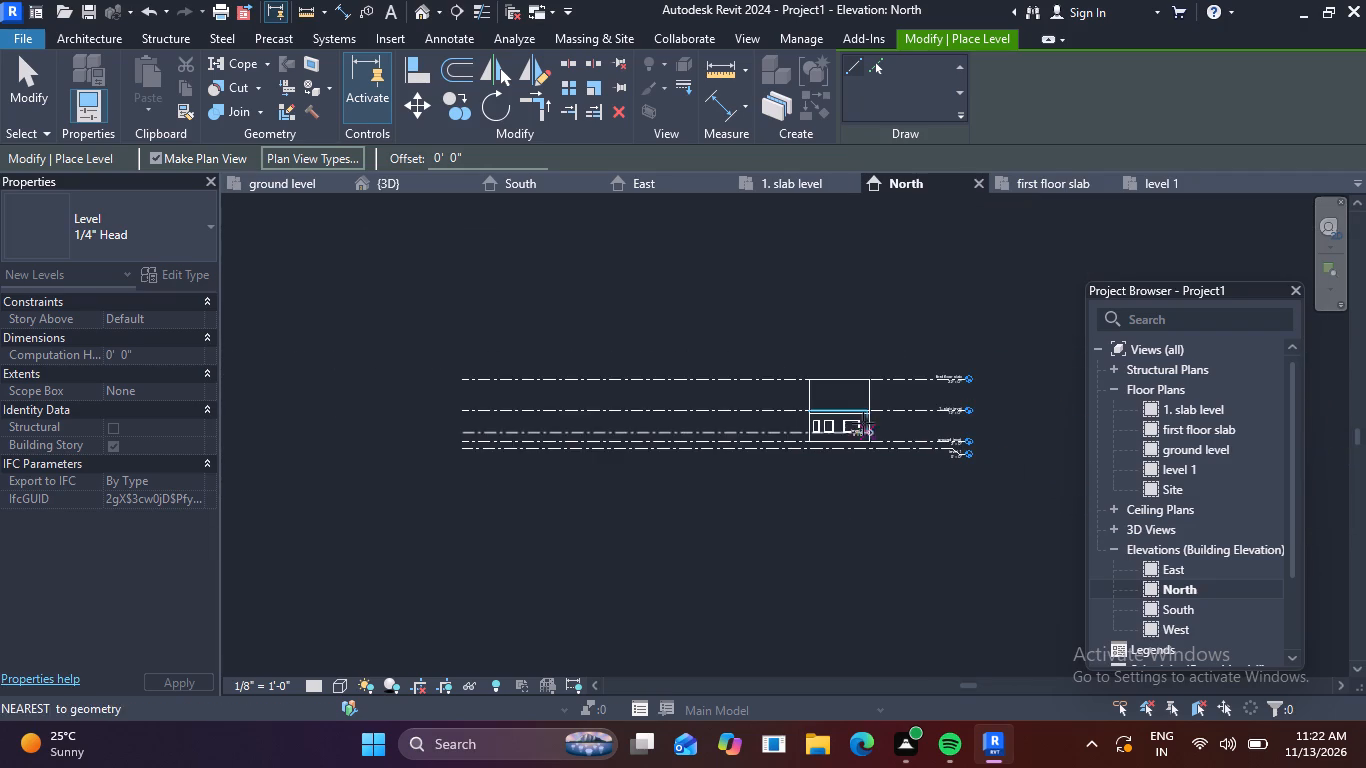
pyautogui.scroll(12, 943, 415)
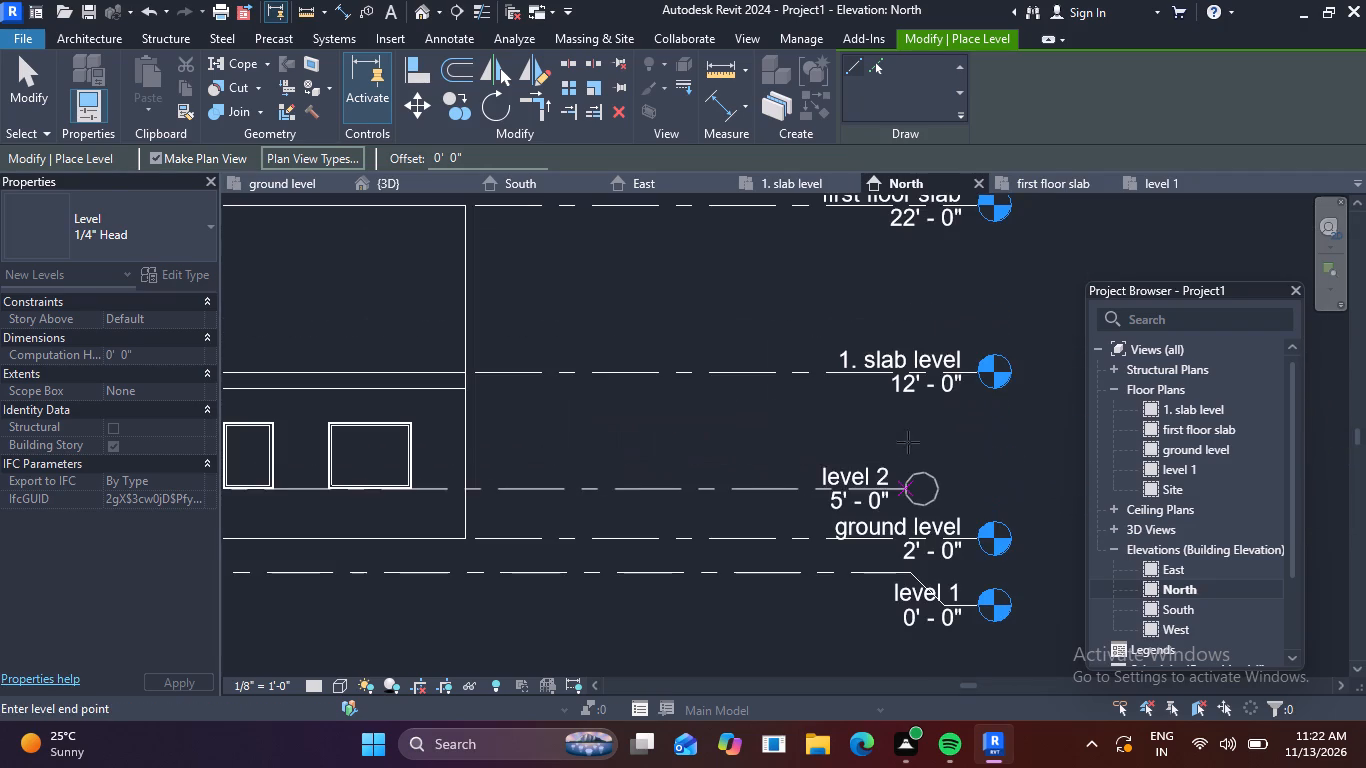
pyautogui.click(979, 452)
pyautogui.press('Escape')
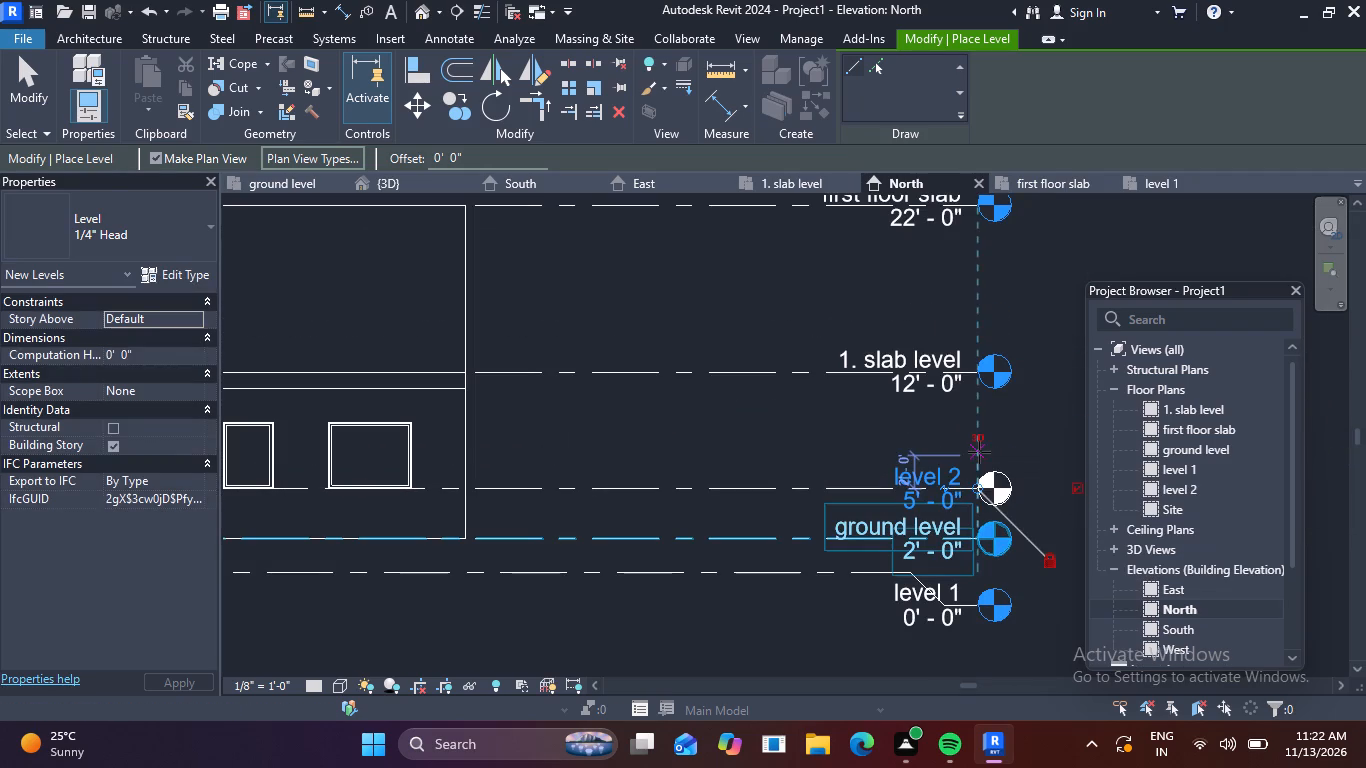
pyautogui.press('Escape')
pyautogui.scroll(3, 934, 499)
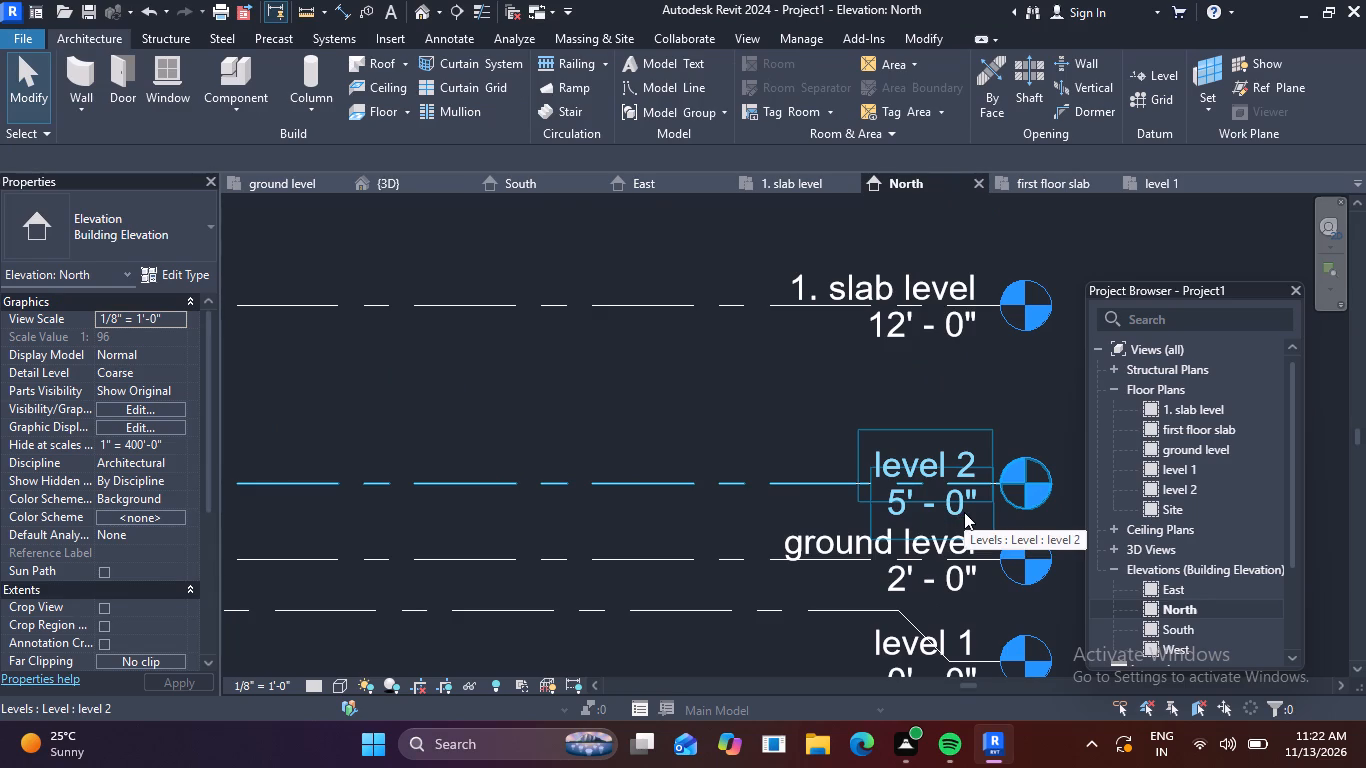
pyautogui.scroll(-3, 961, 509)
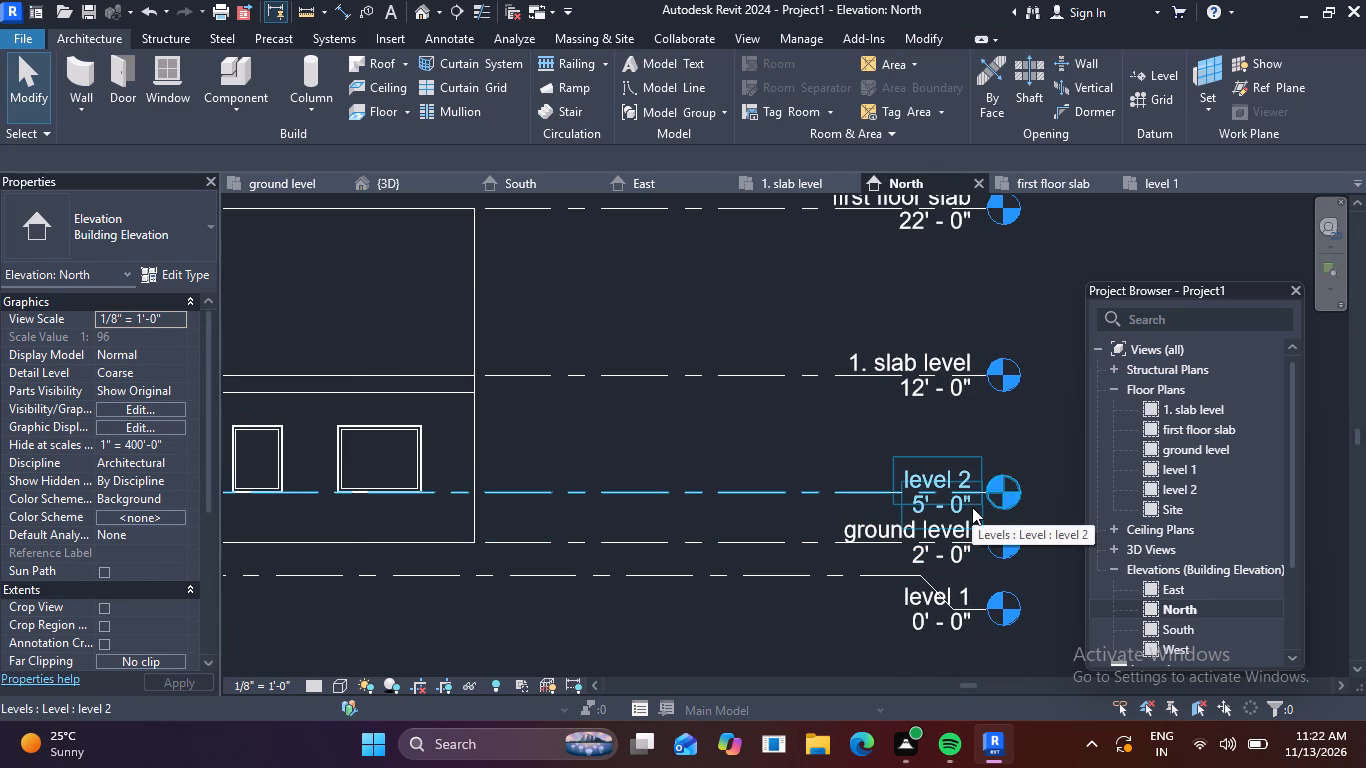
pyautogui.scroll(3, 966, 463)
pyautogui.scroll(-5, 966, 463)
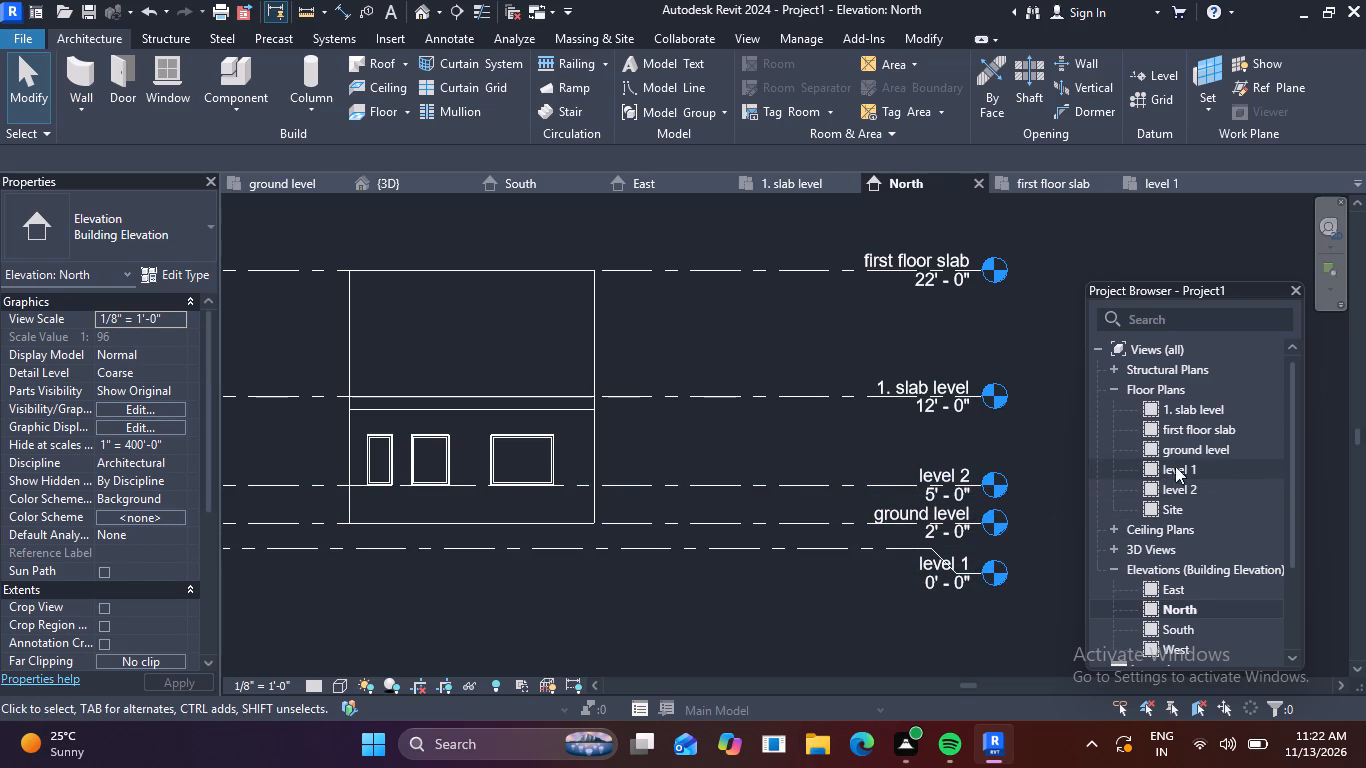
# Examine the open front of the house in the ground level plan, and check the North elevation, 3D view and East elevation.
pyautogui.doubleClick(1146, 451)
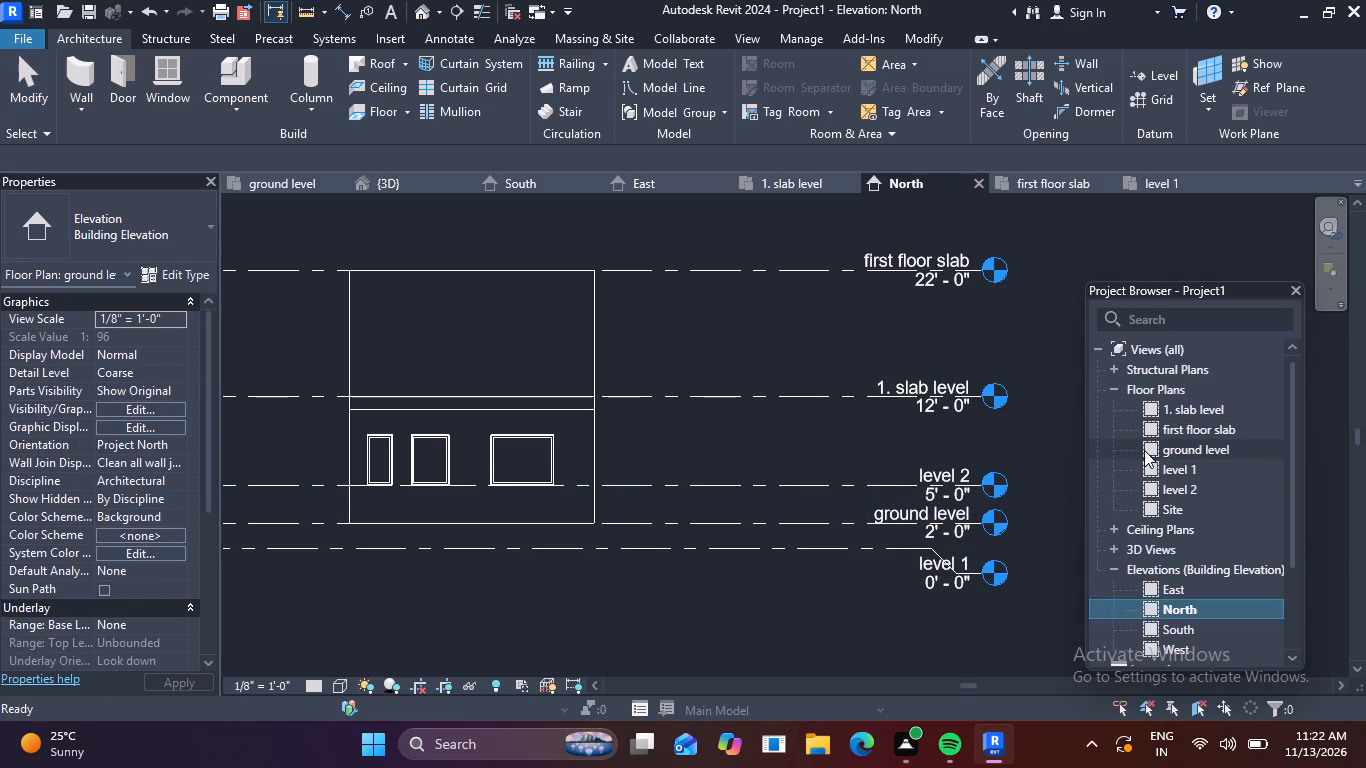
pyautogui.scroll(4, 737, 512)
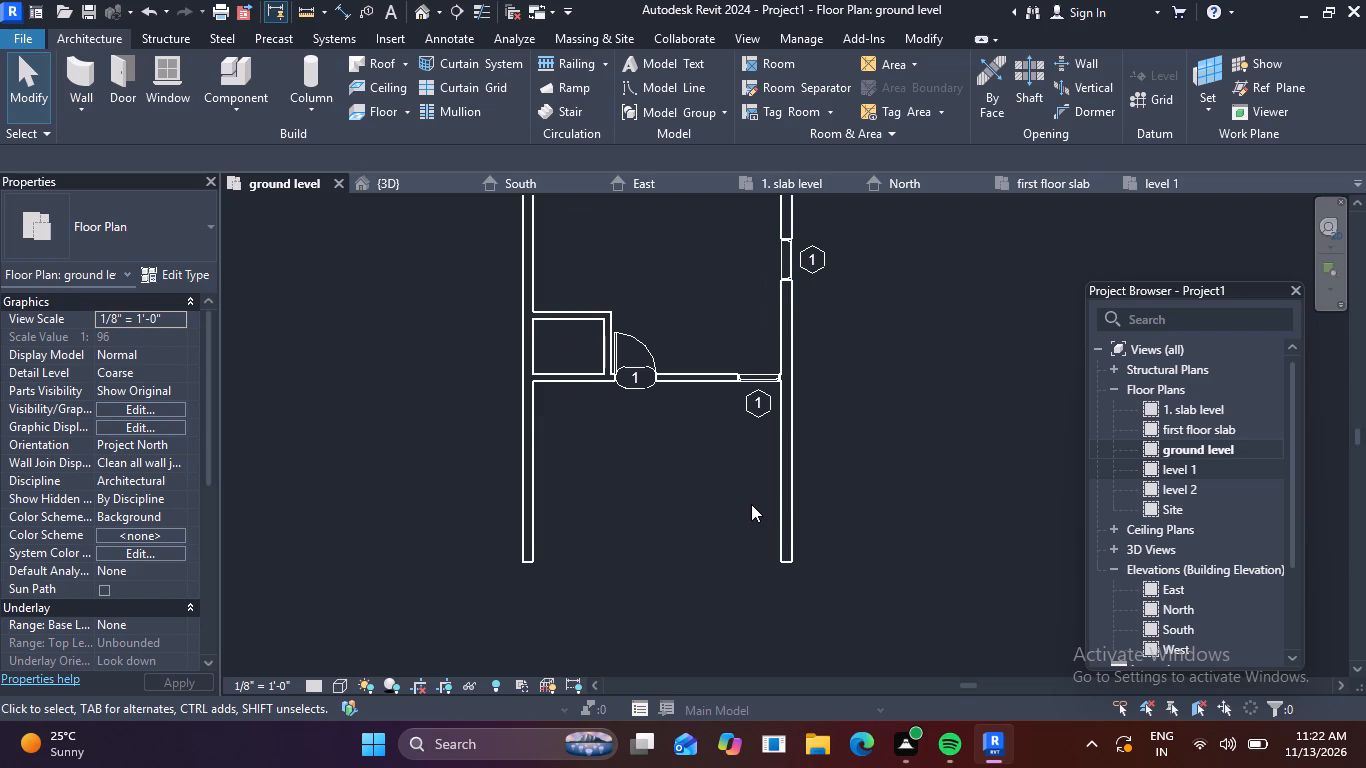
pyautogui.scroll(-4, 751, 504)
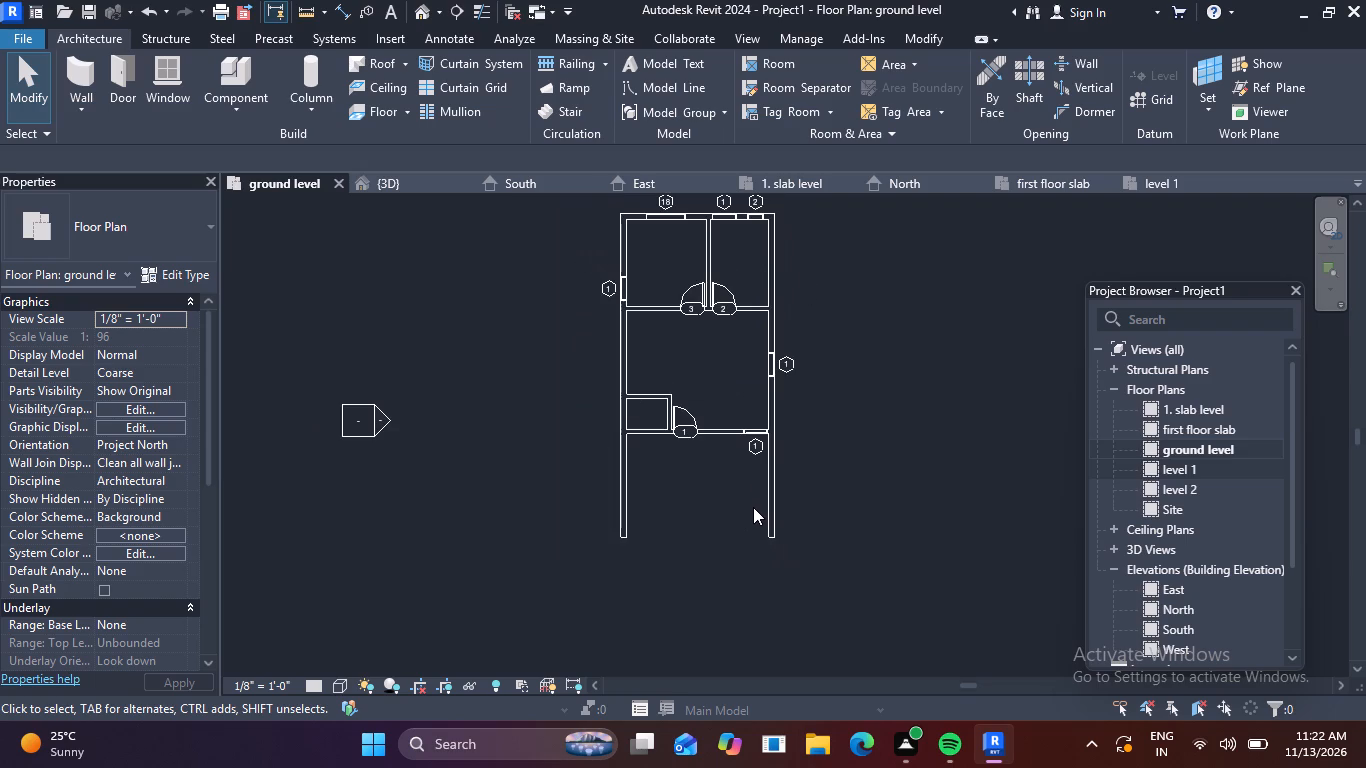
pyautogui.scroll(-4, 753, 507)
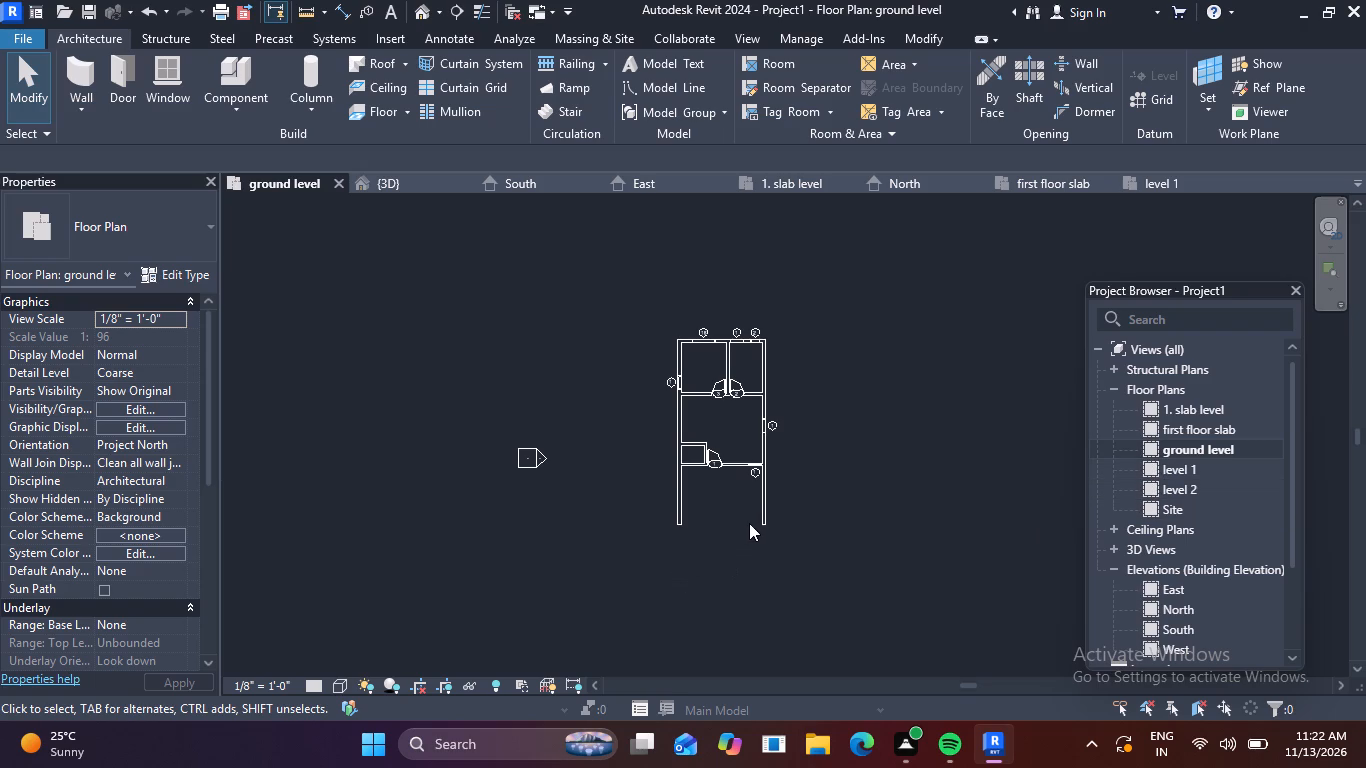
pyautogui.scroll(7, 752, 523)
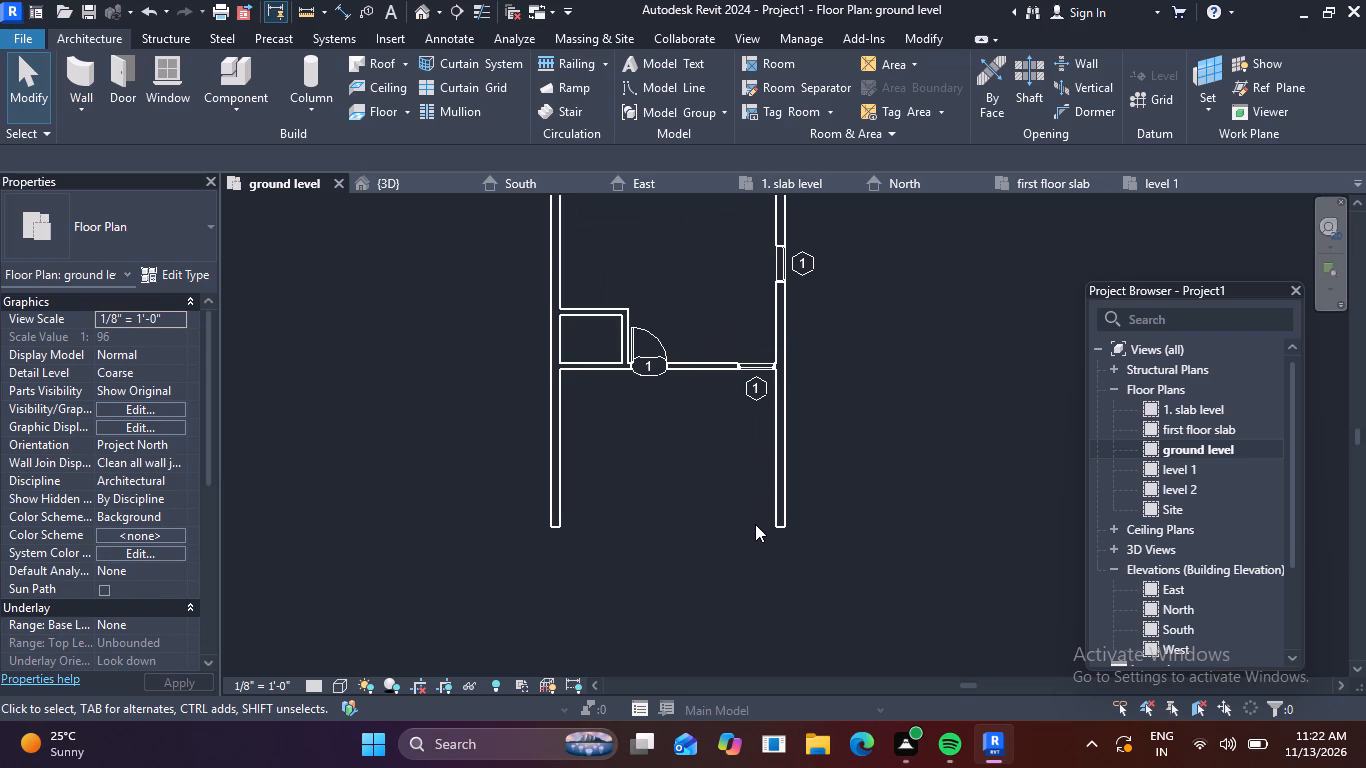
pyautogui.scroll(3, 781, 527)
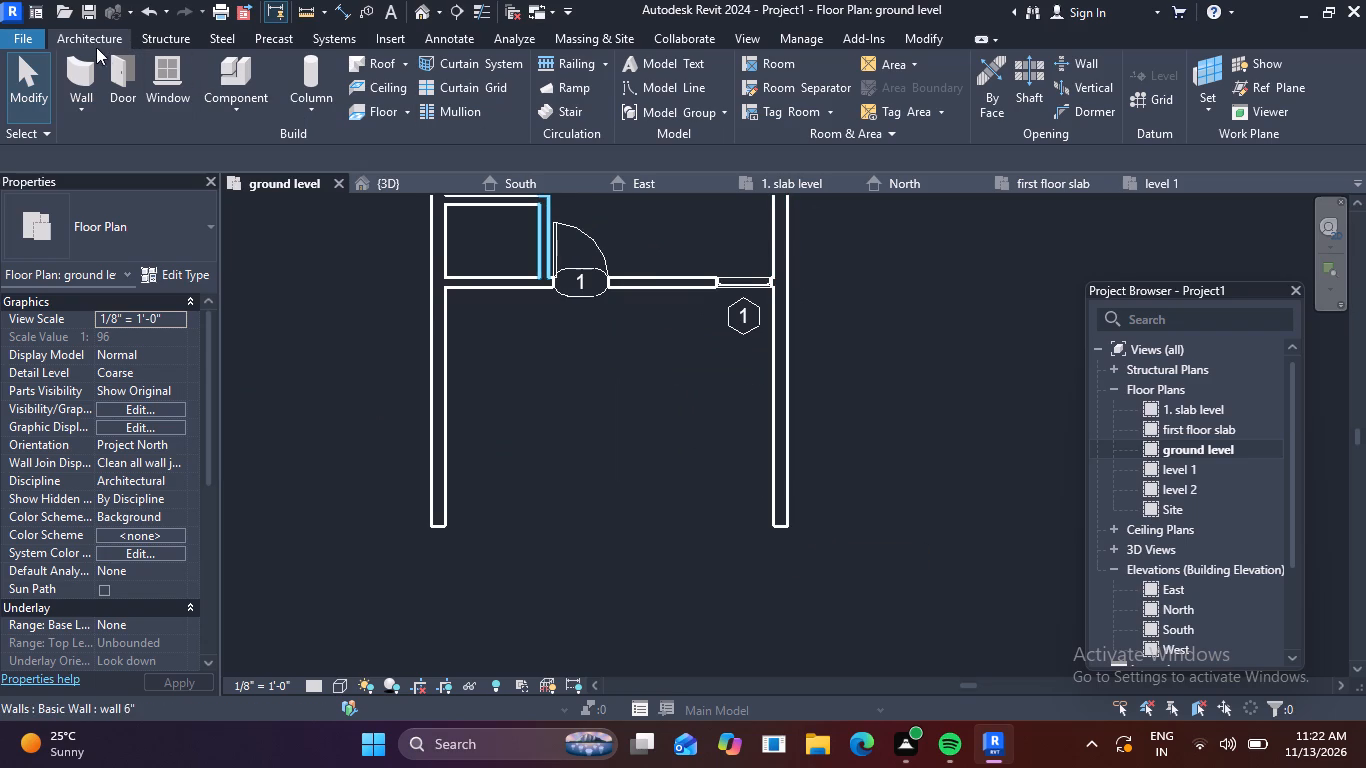
pyautogui.click(93, 75)
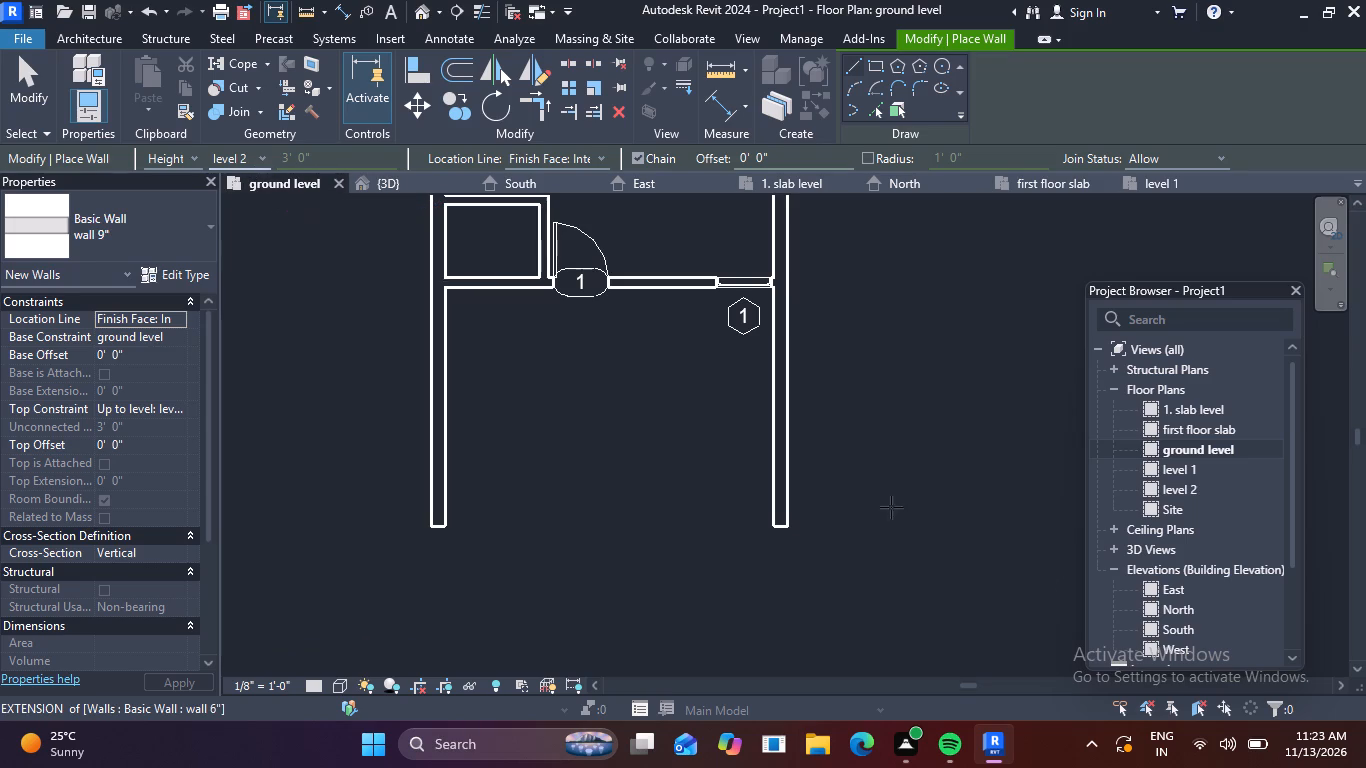
pyautogui.doubleClick(1157, 608)
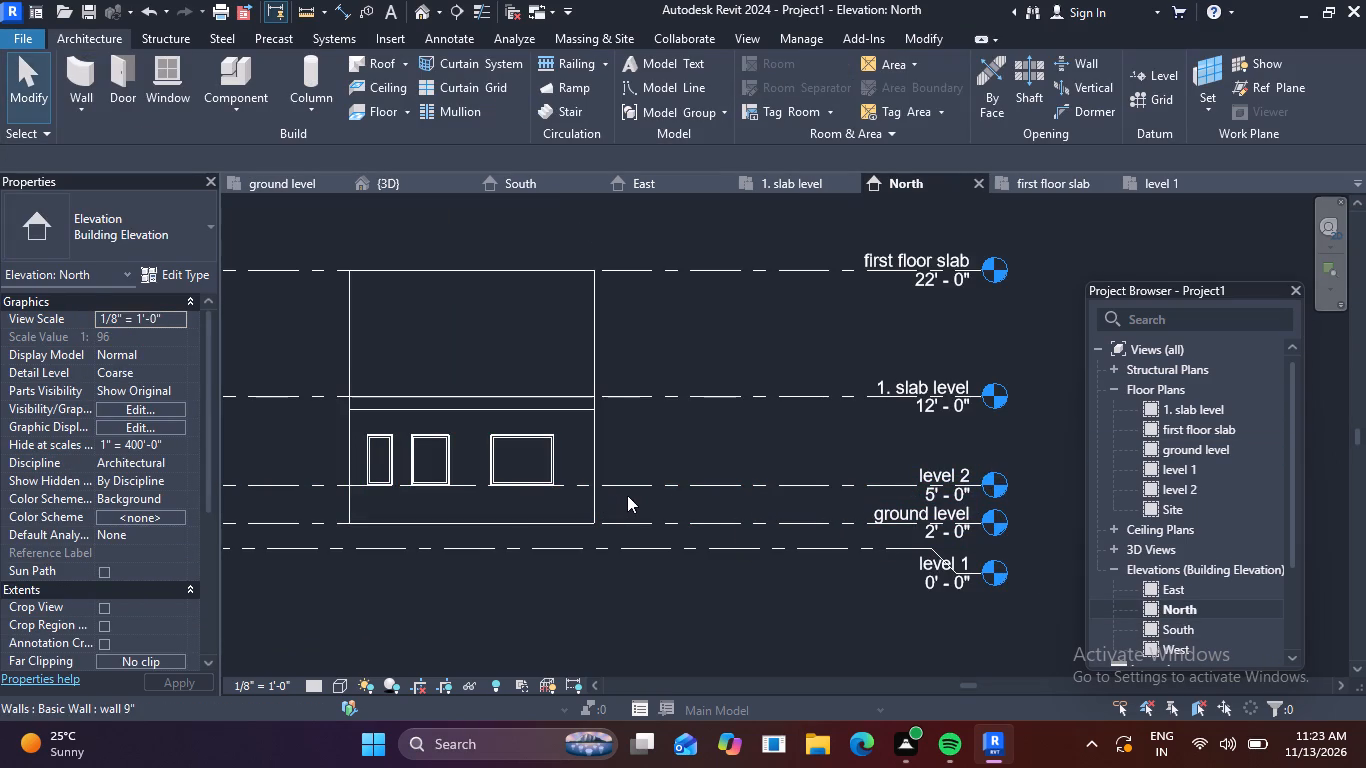
pyautogui.click(360, 182)
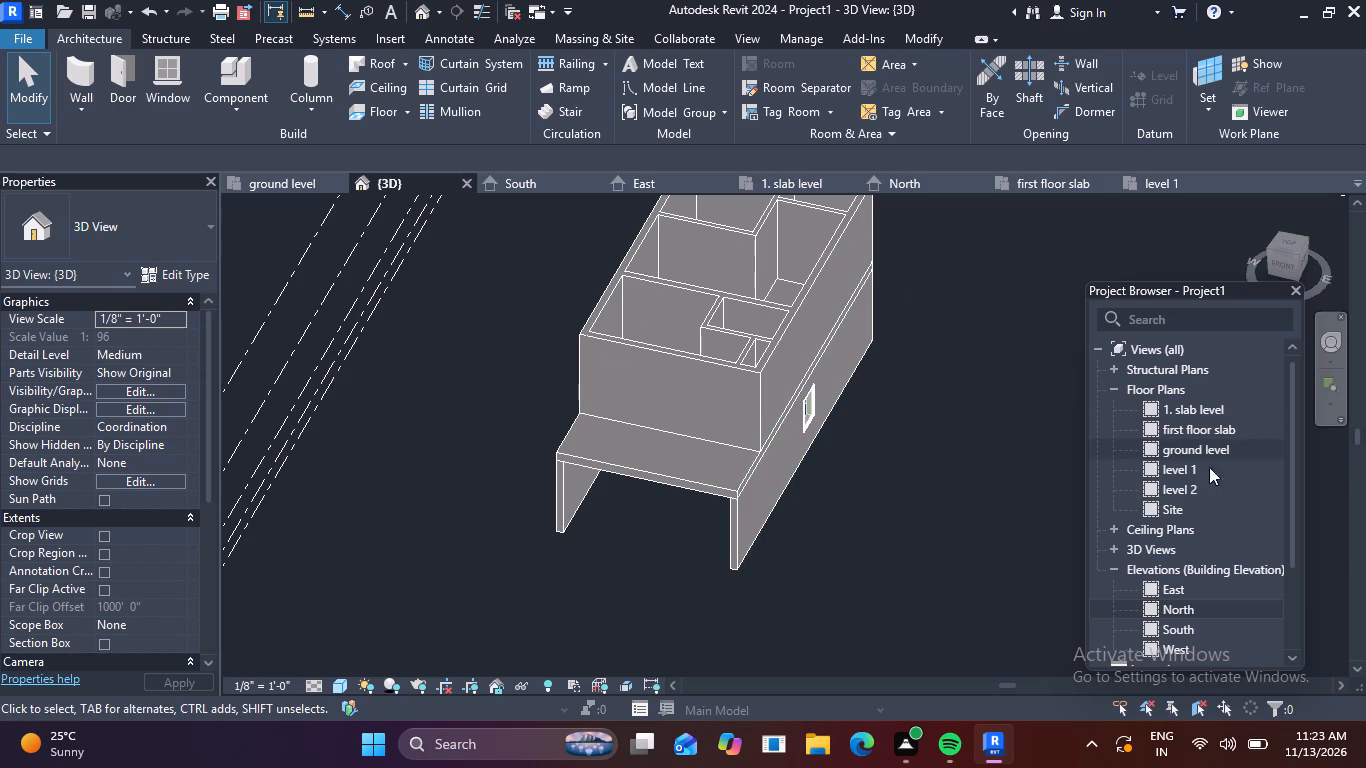
pyautogui.click(1159, 589)
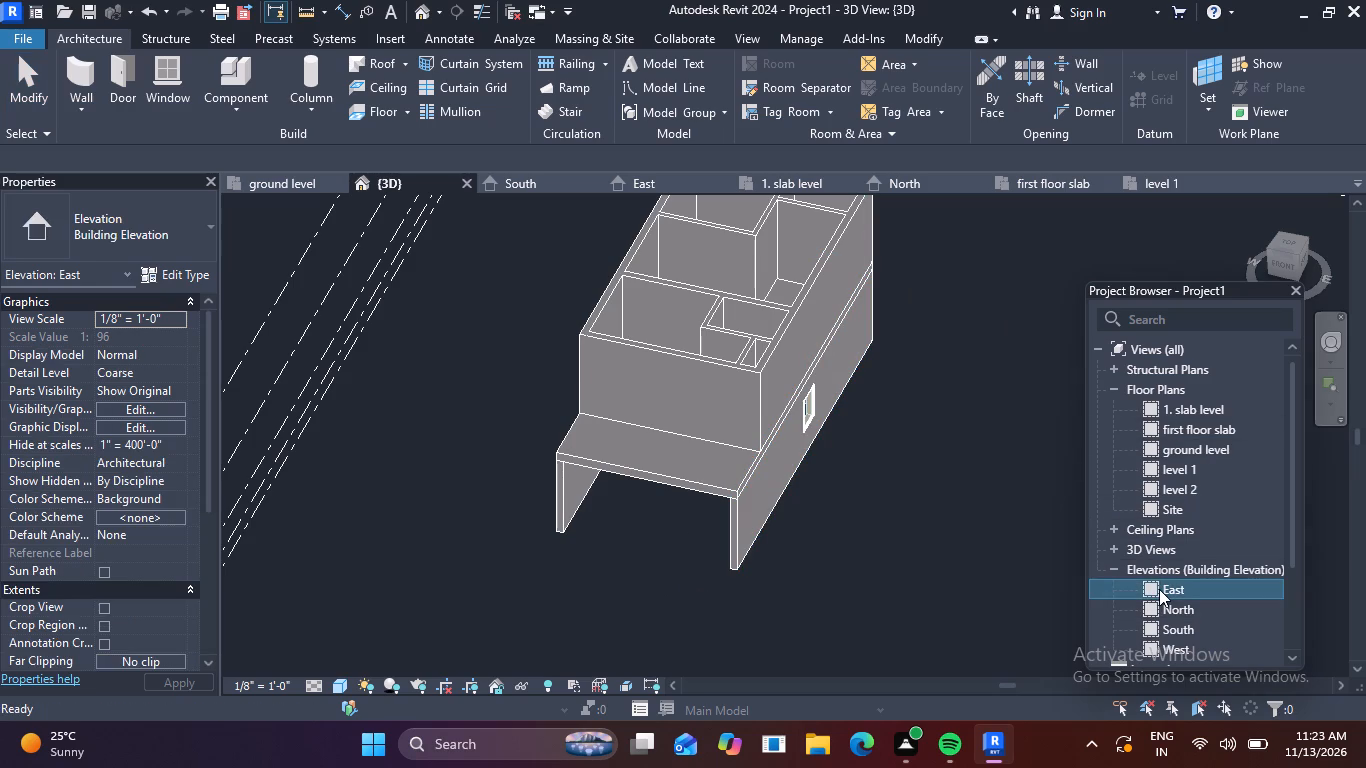
pyautogui.doubleClick(1159, 589)
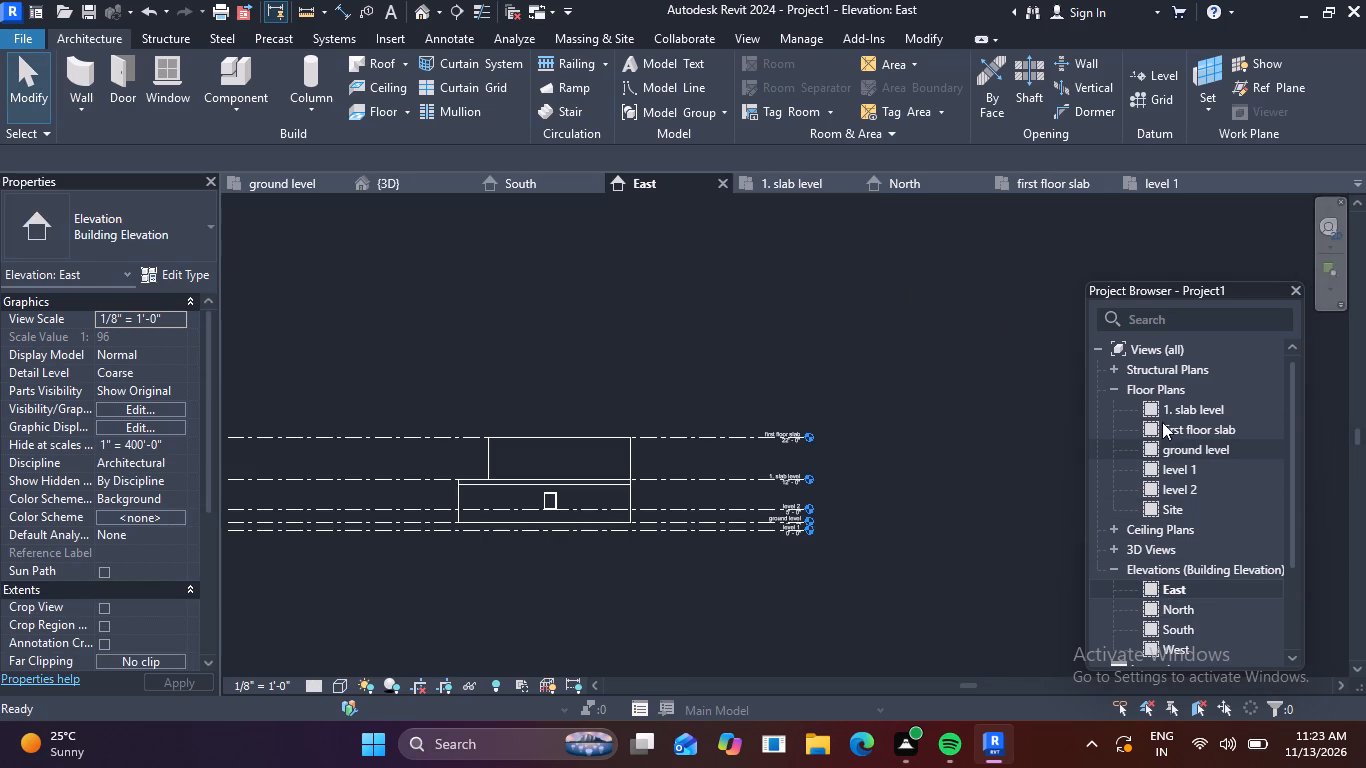
# On the ground level plan, extend the east side wall 2' from its open south end with a wall 9" up to level 2.
pyautogui.doubleClick(1154, 448)
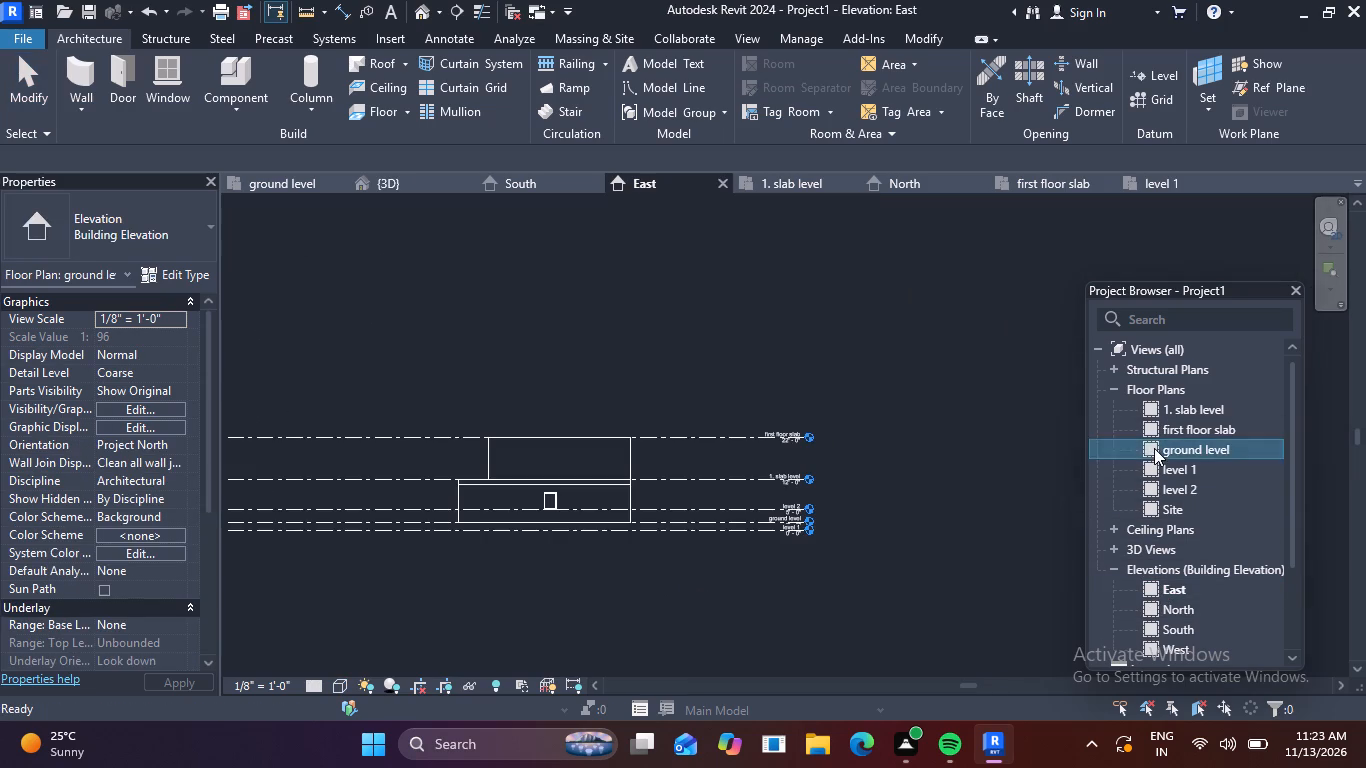
pyautogui.scroll(2, 691, 484)
pyautogui.moveTo(708, 428); pyautogui.dragTo(683, 301, button='middle')
pyautogui.click(85, 64)
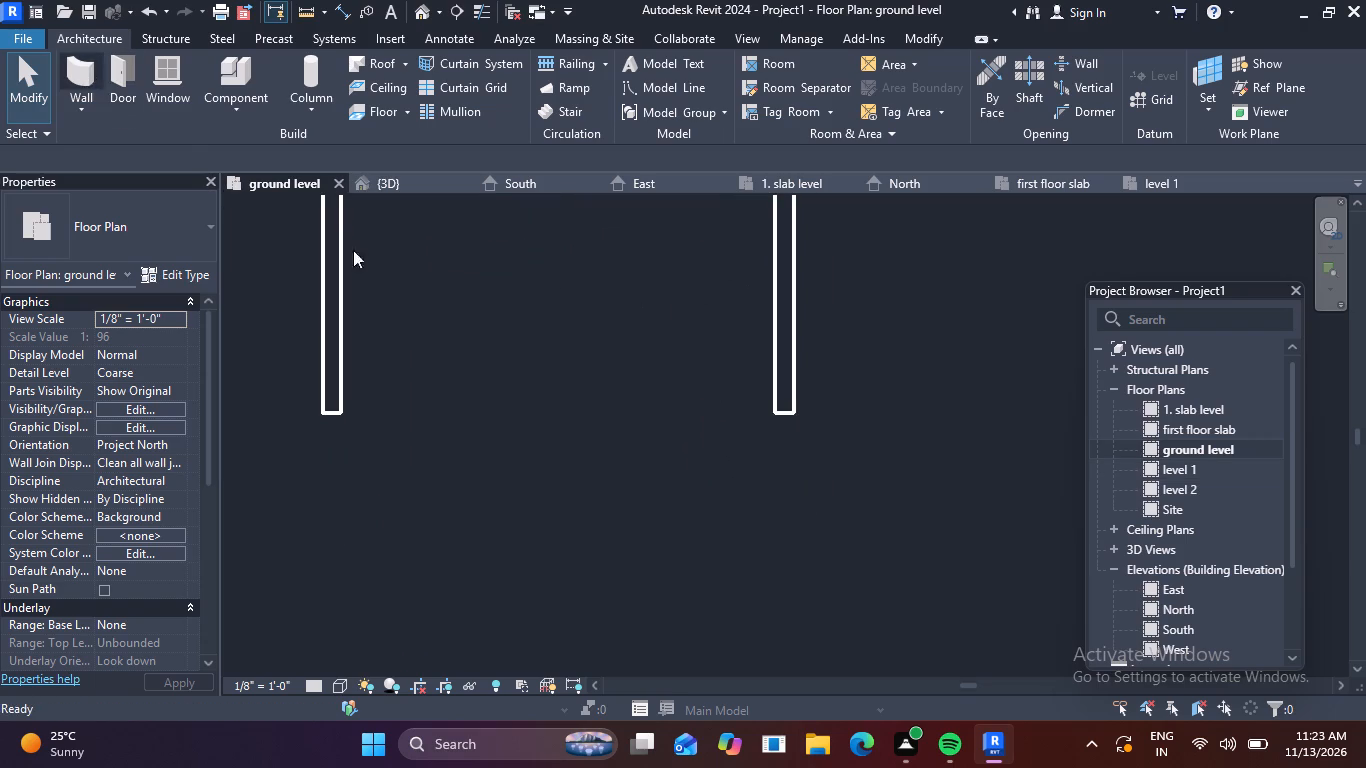
pyautogui.click(794, 415)
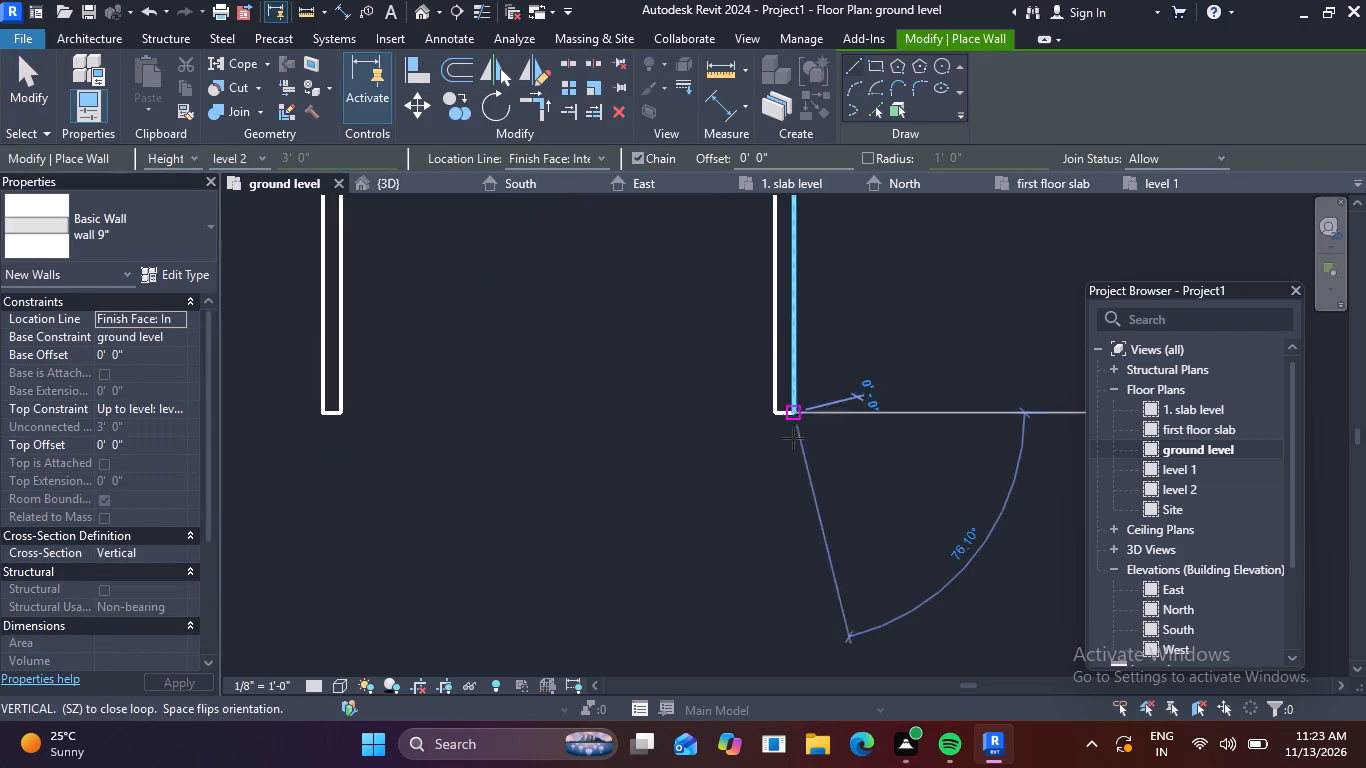
pyautogui.press('space')
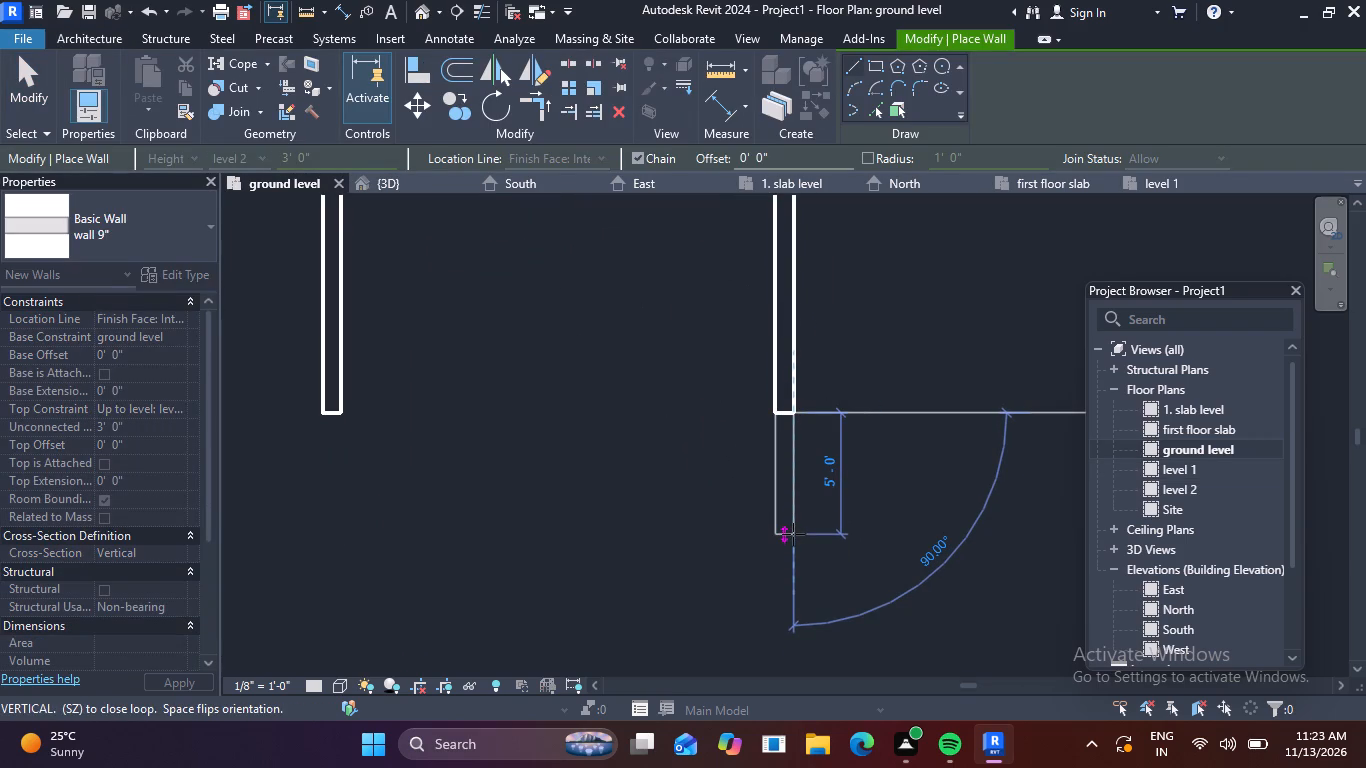
pyautogui.press('Escape')
pyautogui.scroll(5, 793, 414)
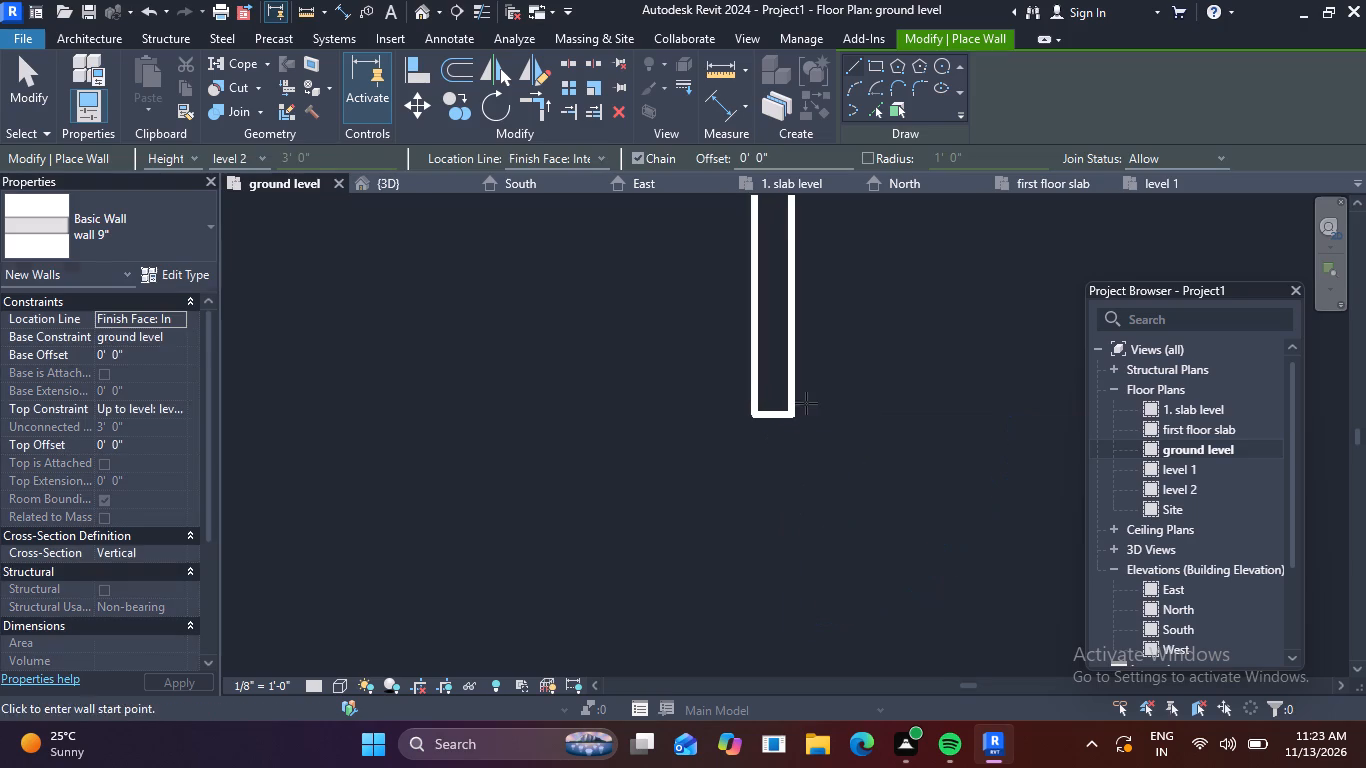
pyautogui.click(795, 410)
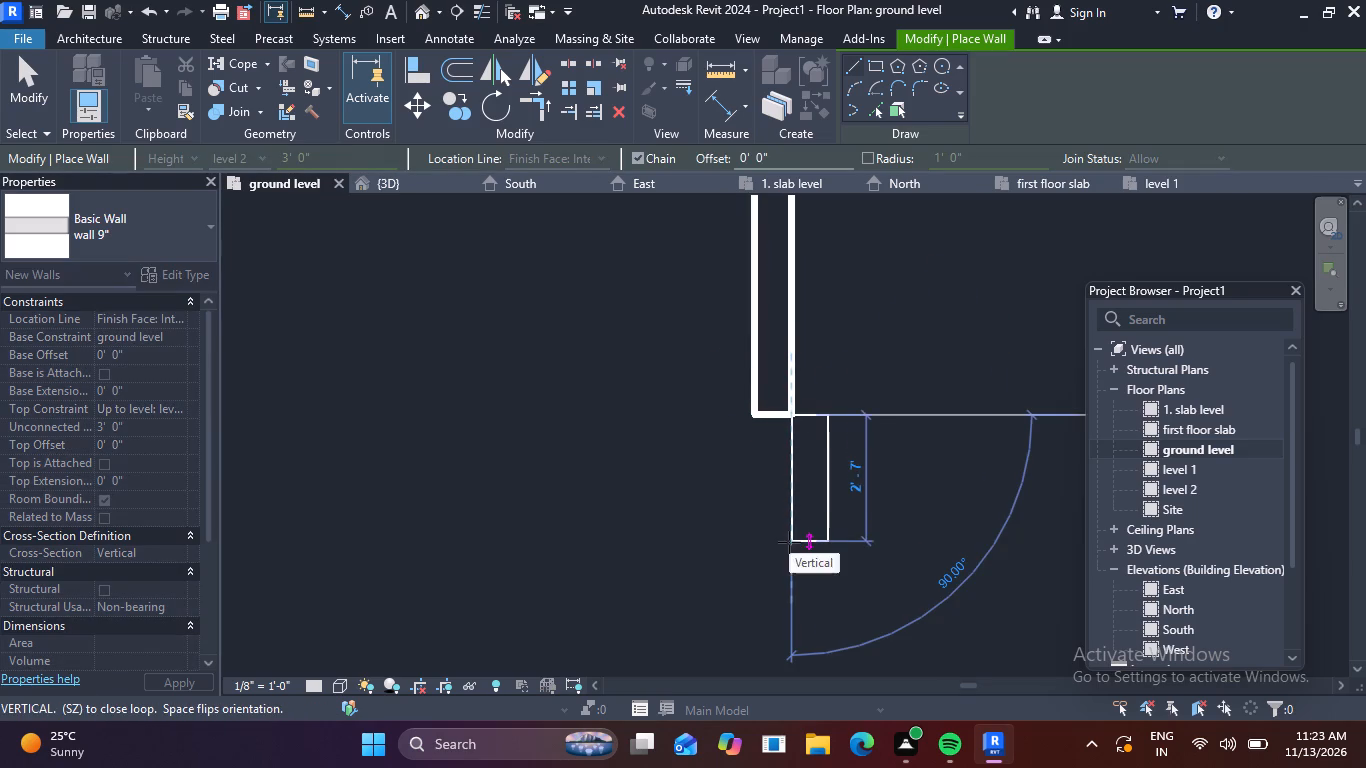
pyautogui.press('space')
pyautogui.scroll(-3, 783, 553)
pyautogui.moveTo(779, 569); pyautogui.dragTo(773, 512, button='middle')
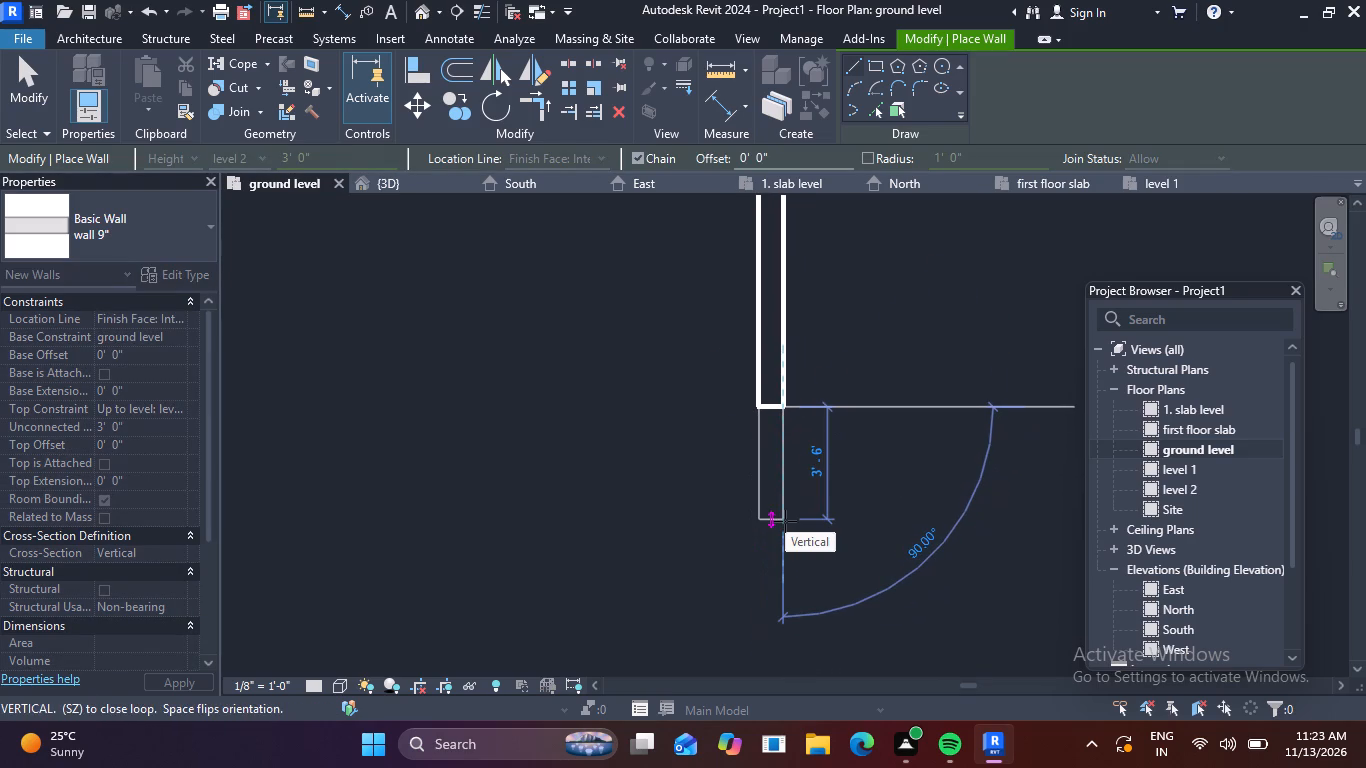
pyautogui.write("2'")
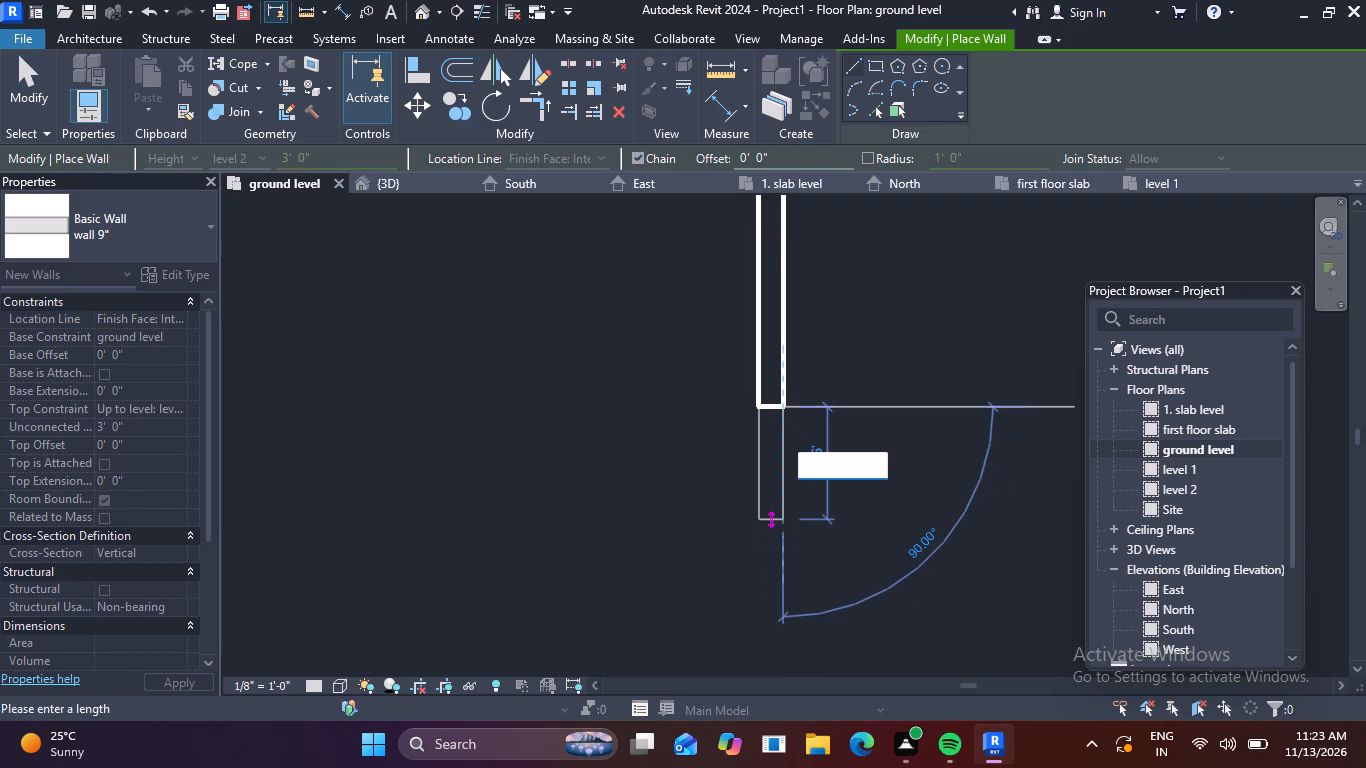
pyautogui.press('Return')
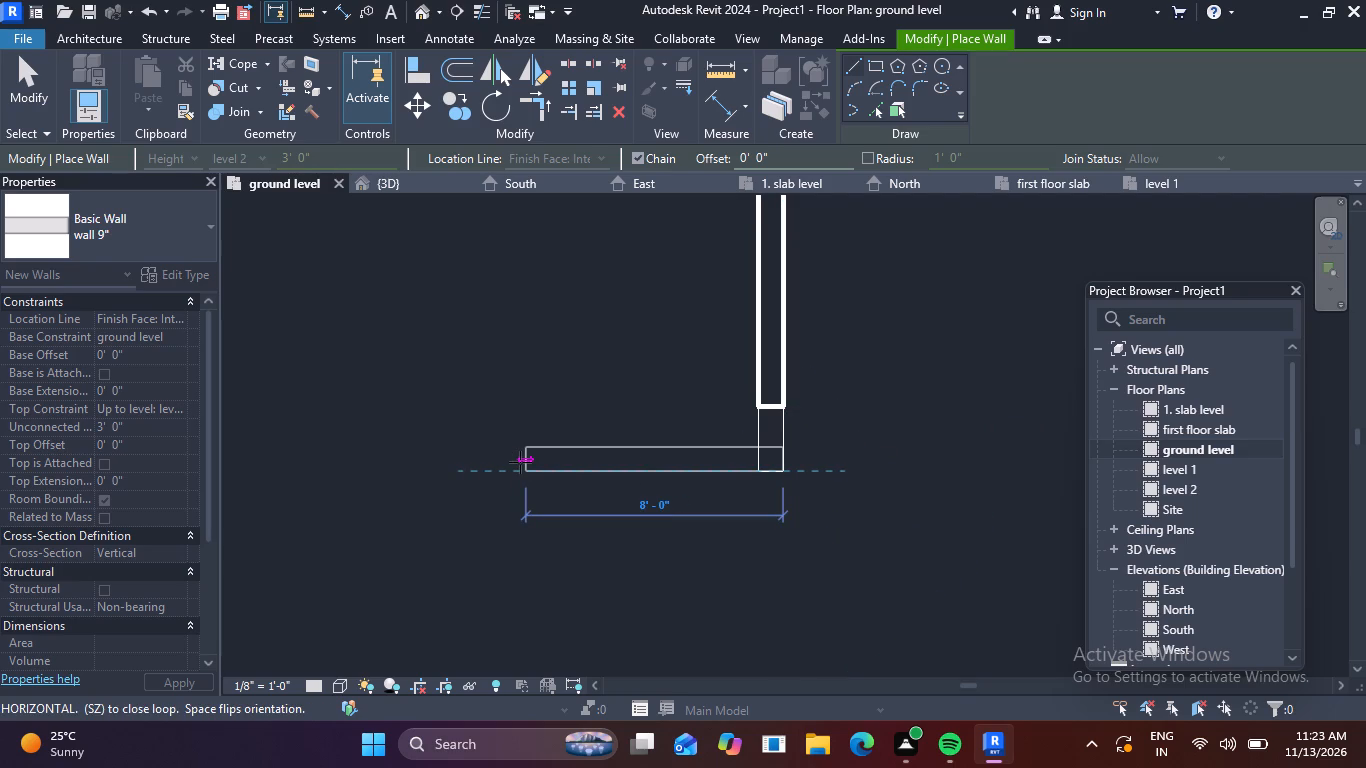
# Flip the second wall segment's orientation and run it west from the extension's south end, partway across the open front.
pyautogui.press('space')
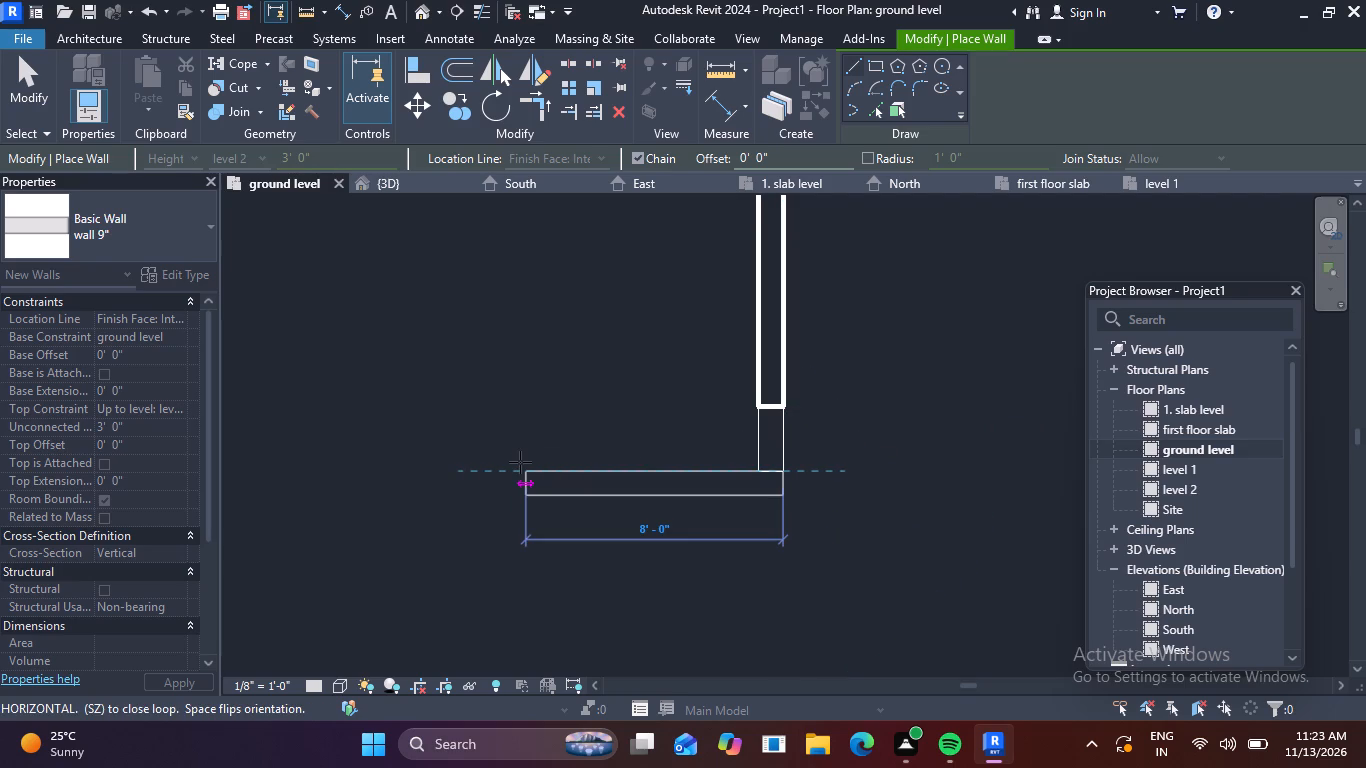
pyautogui.scroll(-3, 509, 464)
pyautogui.moveTo(509, 464); pyautogui.dragTo(573, 464, button='middle')
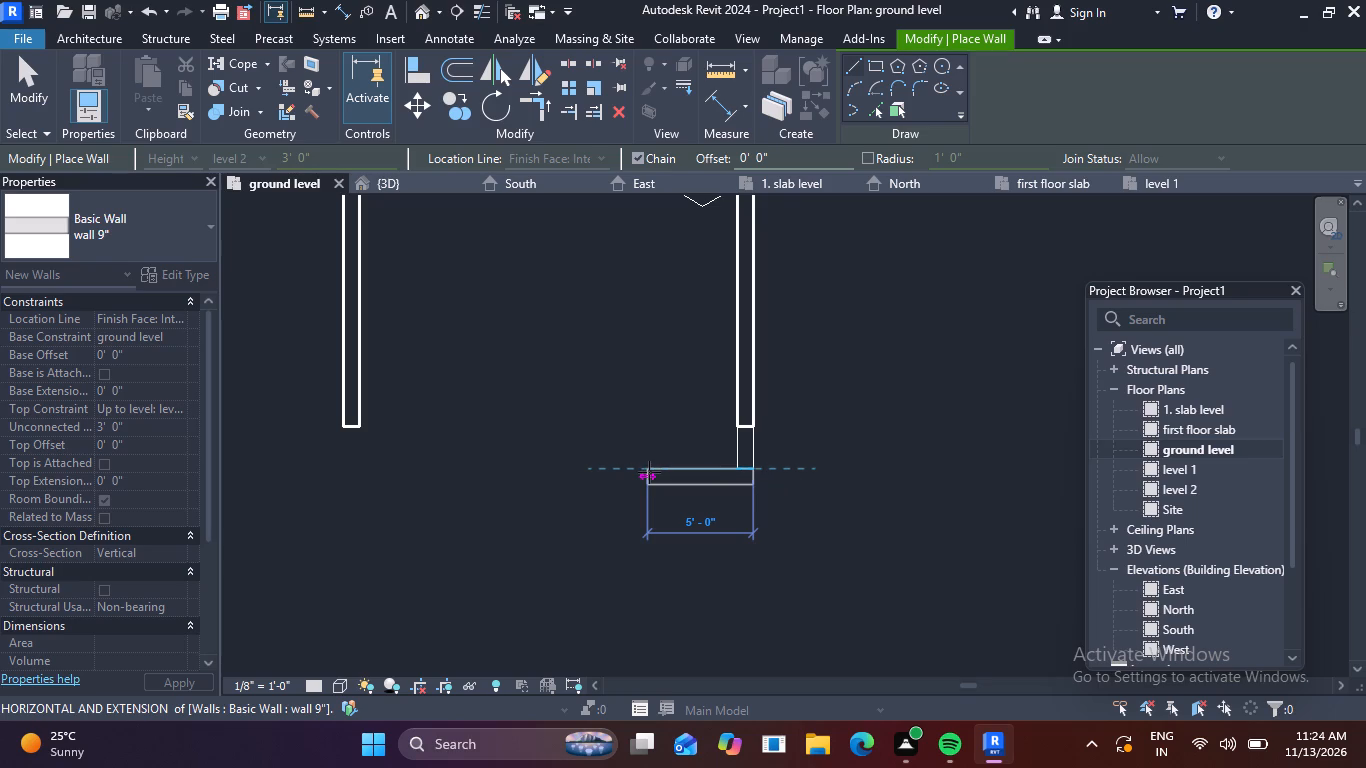
pyautogui.click(607, 472)
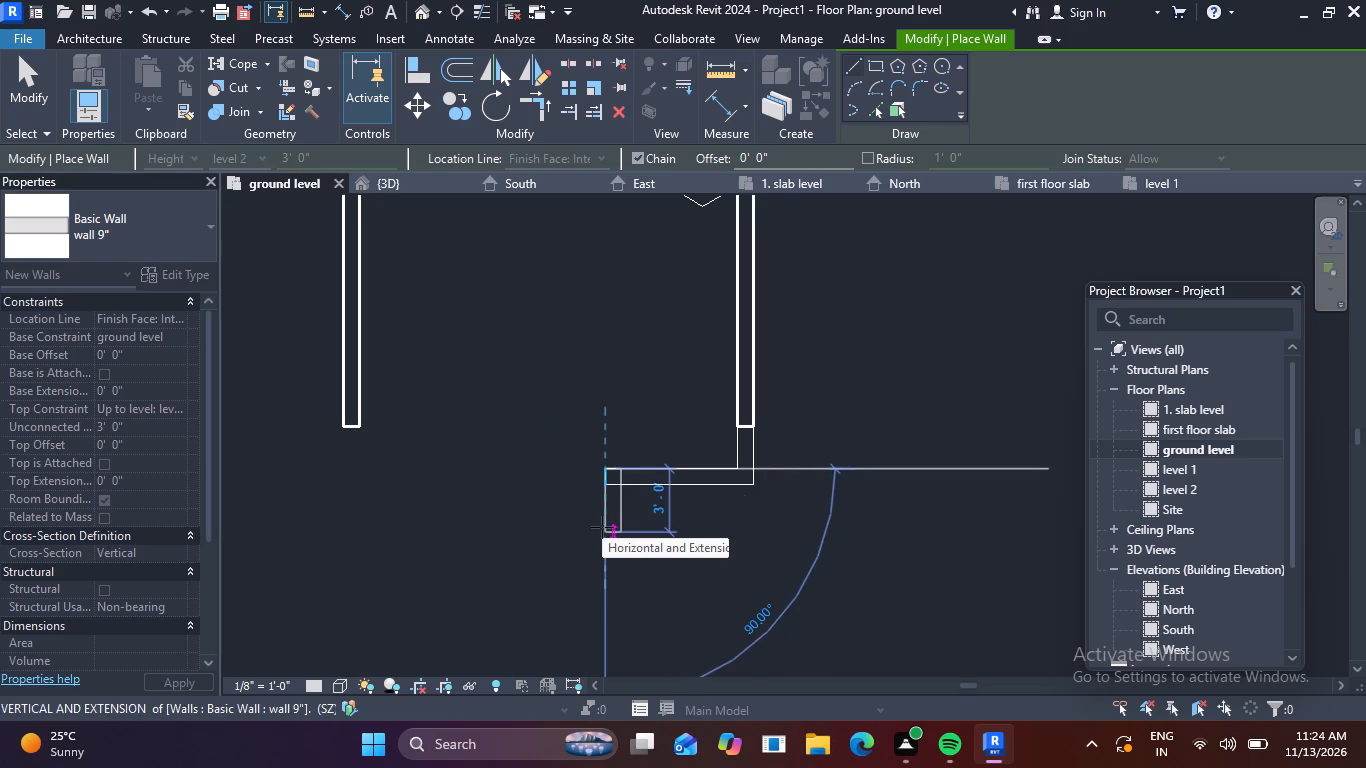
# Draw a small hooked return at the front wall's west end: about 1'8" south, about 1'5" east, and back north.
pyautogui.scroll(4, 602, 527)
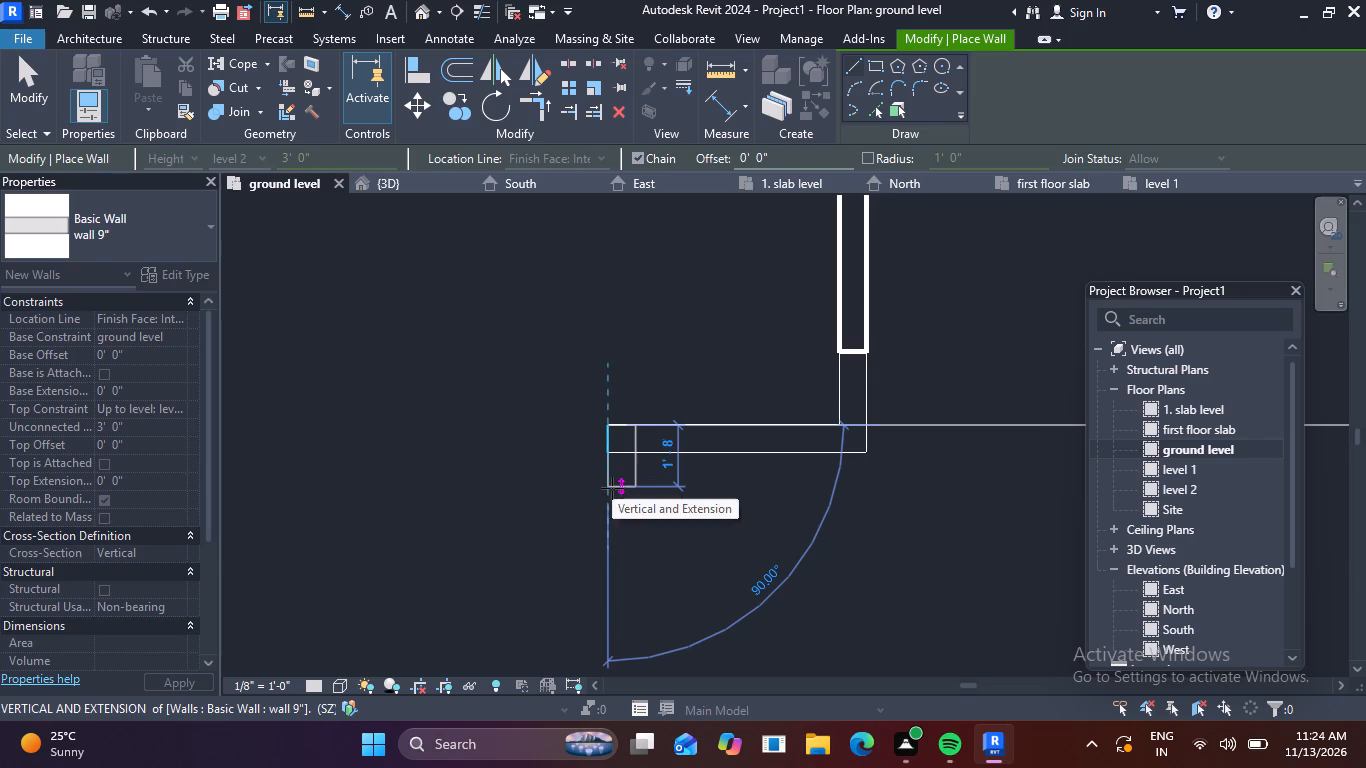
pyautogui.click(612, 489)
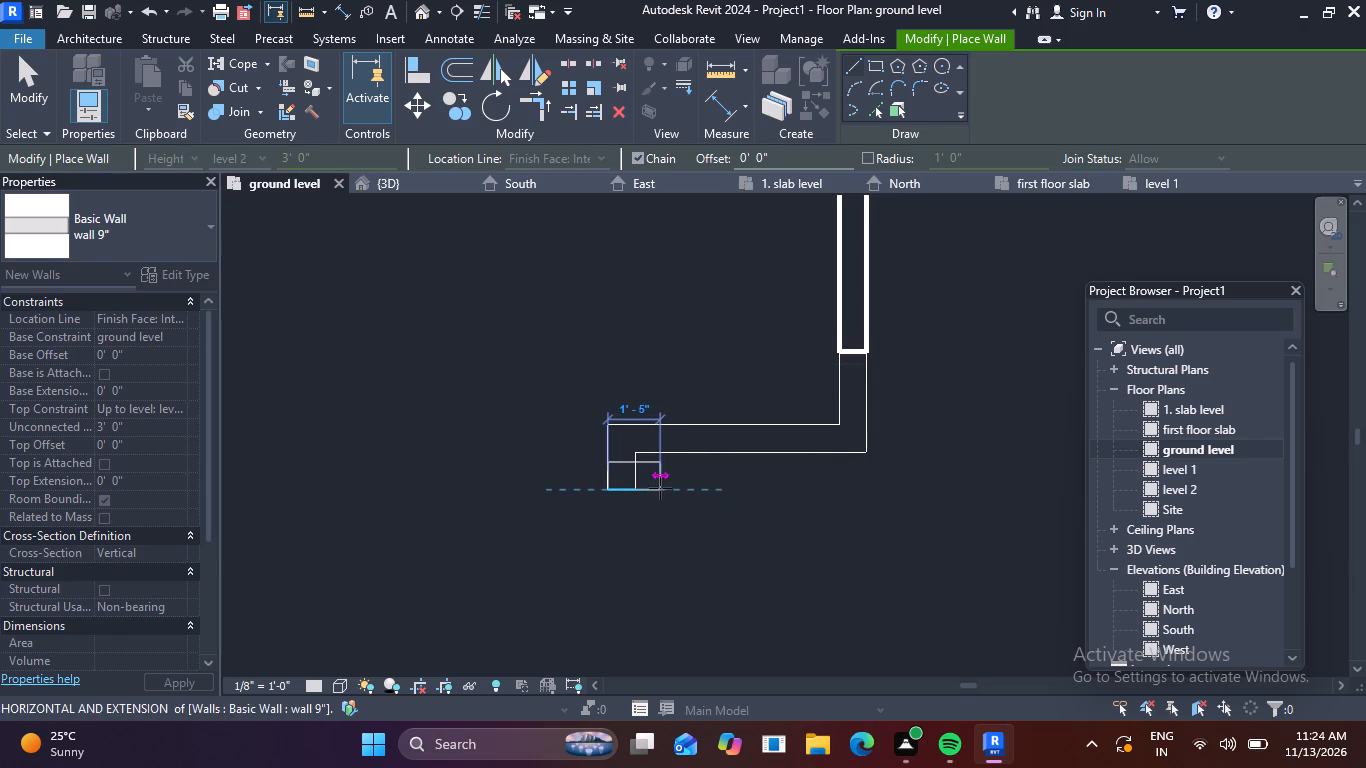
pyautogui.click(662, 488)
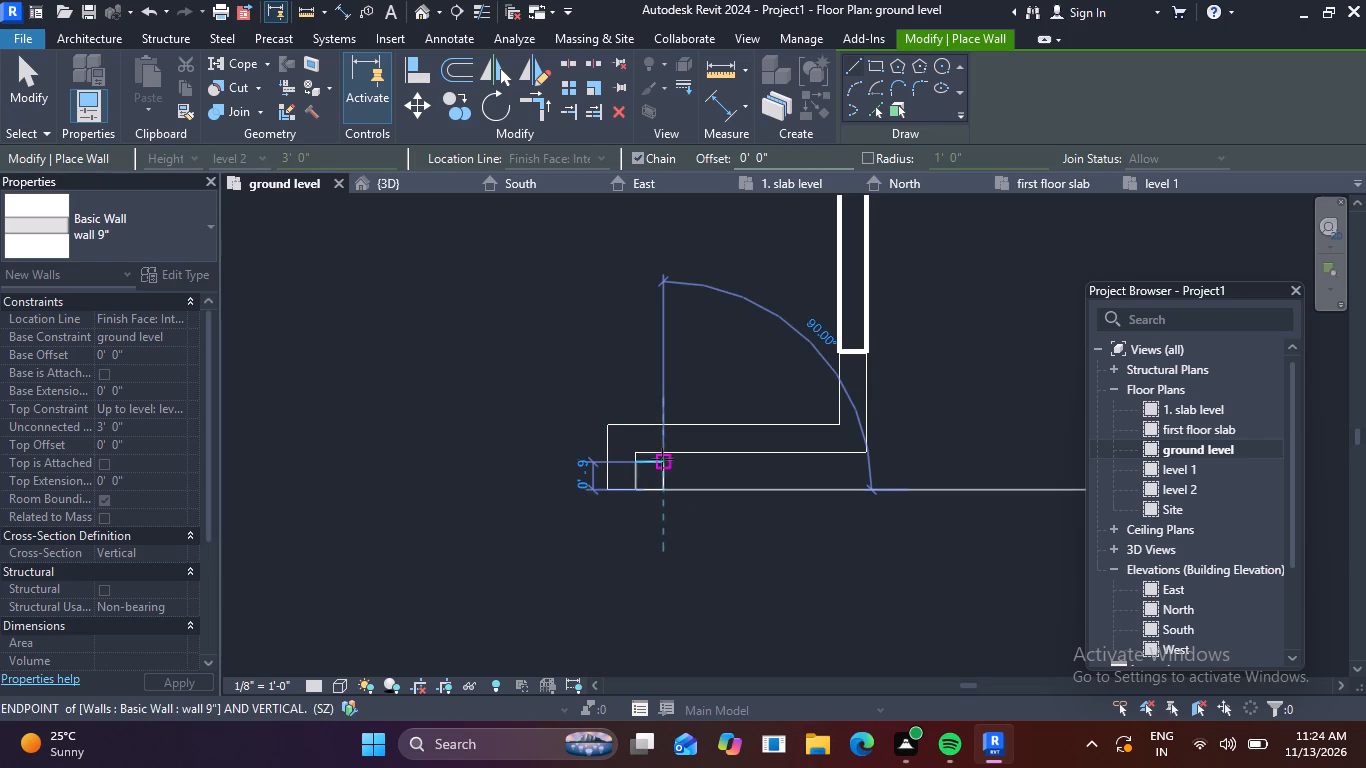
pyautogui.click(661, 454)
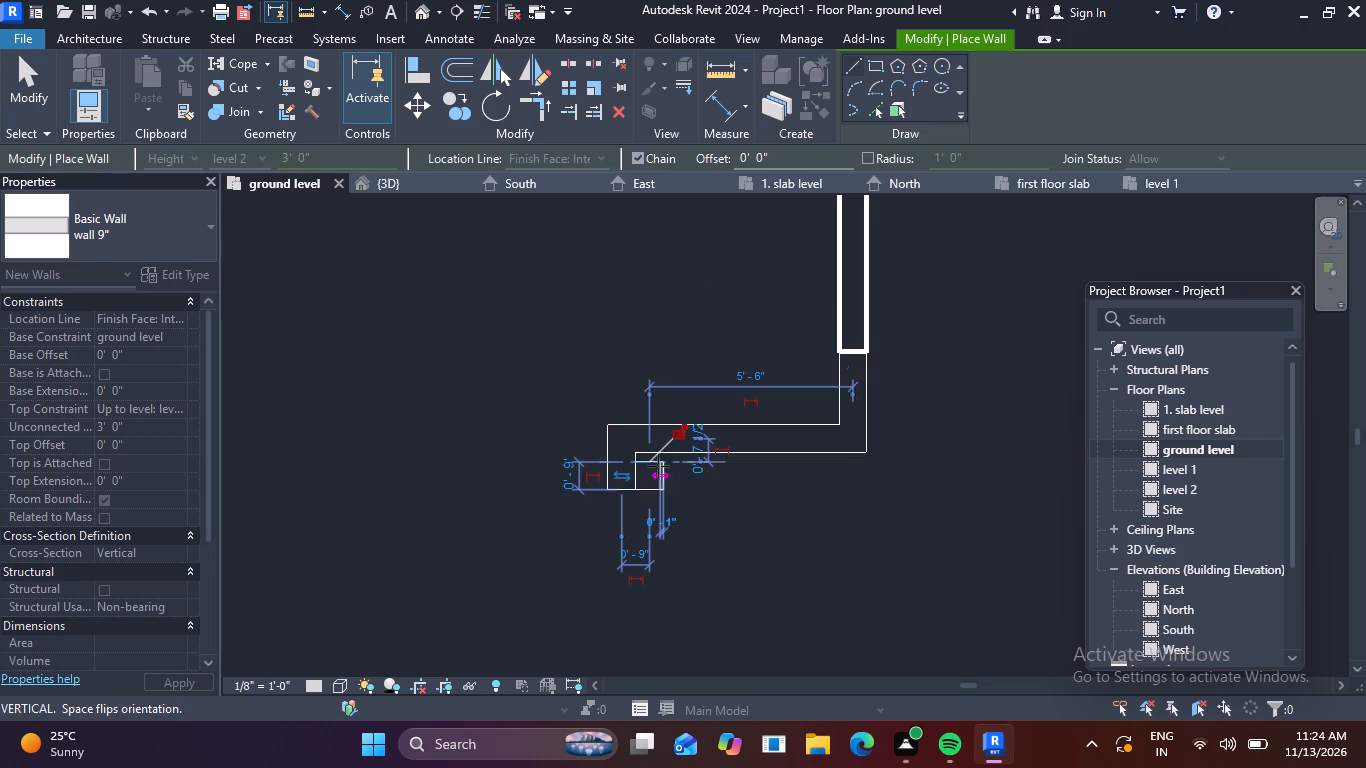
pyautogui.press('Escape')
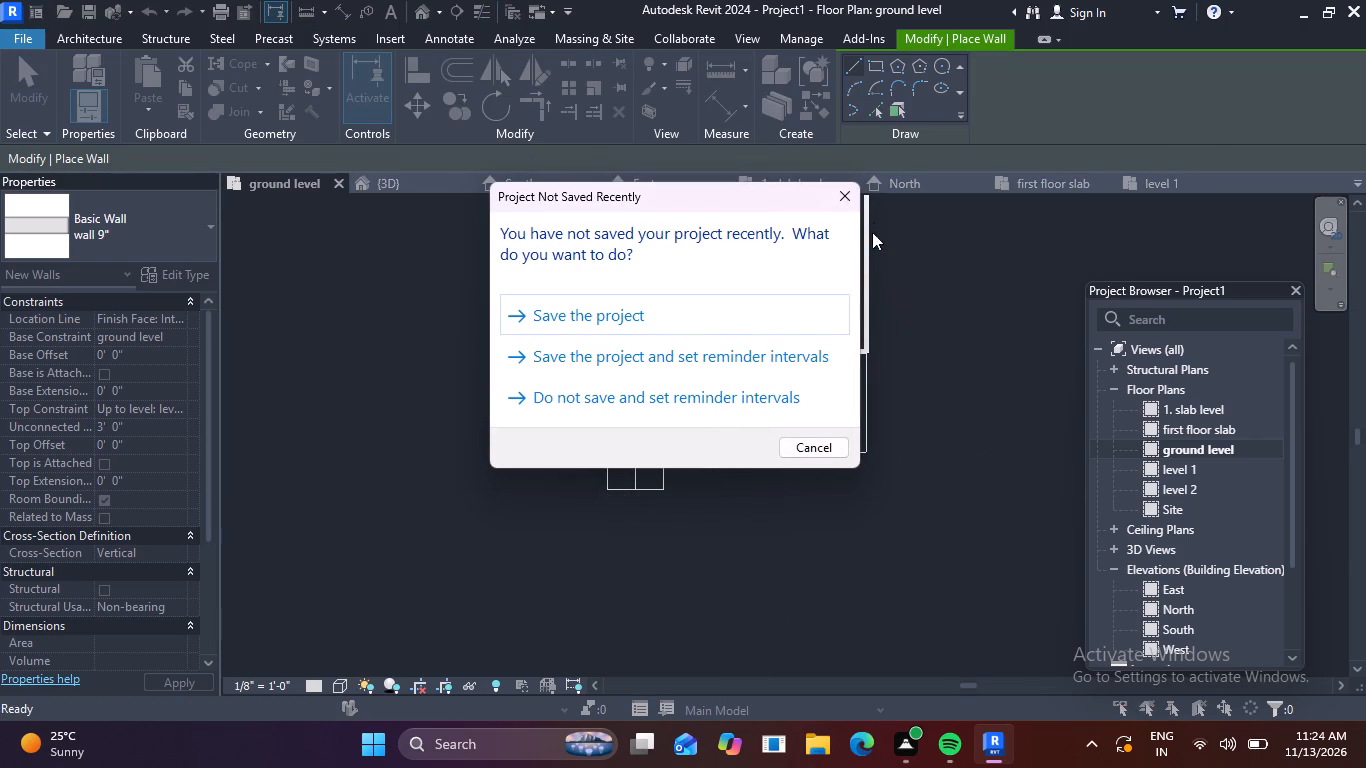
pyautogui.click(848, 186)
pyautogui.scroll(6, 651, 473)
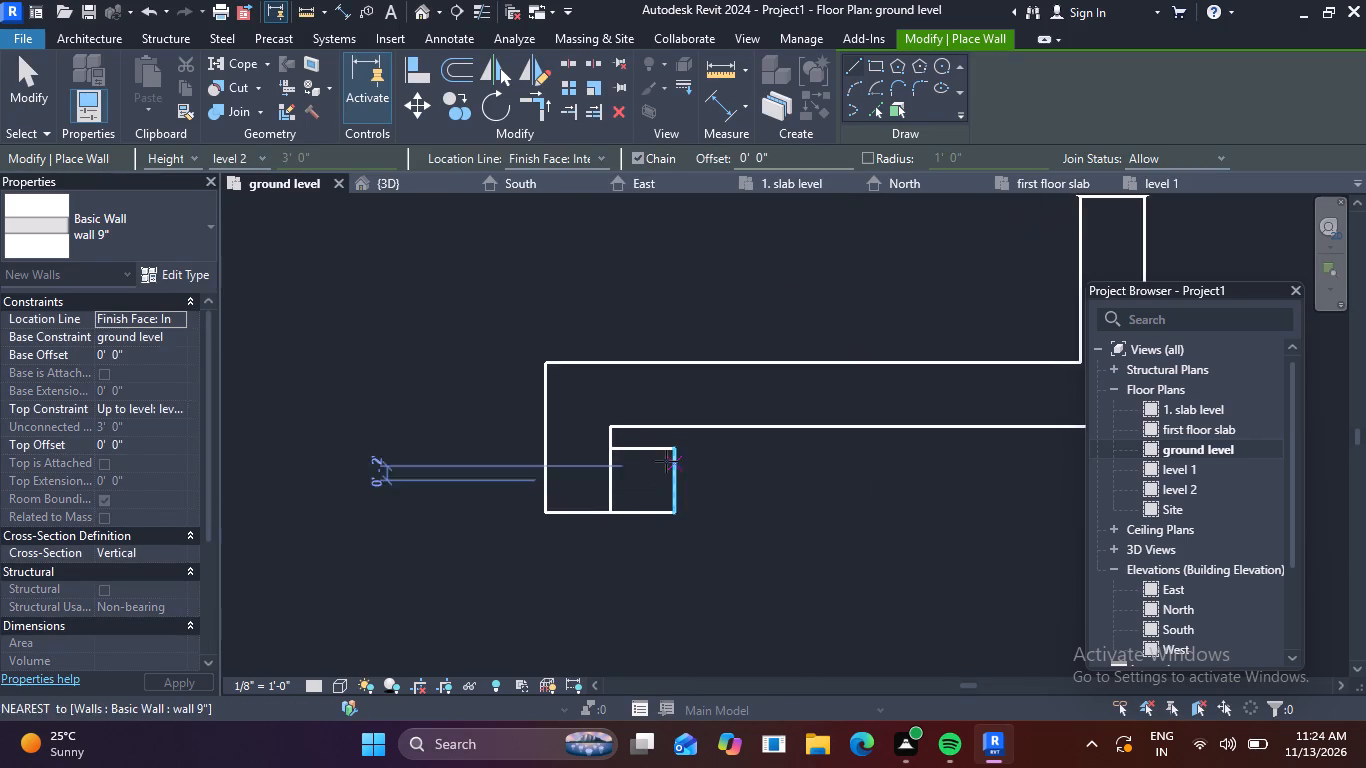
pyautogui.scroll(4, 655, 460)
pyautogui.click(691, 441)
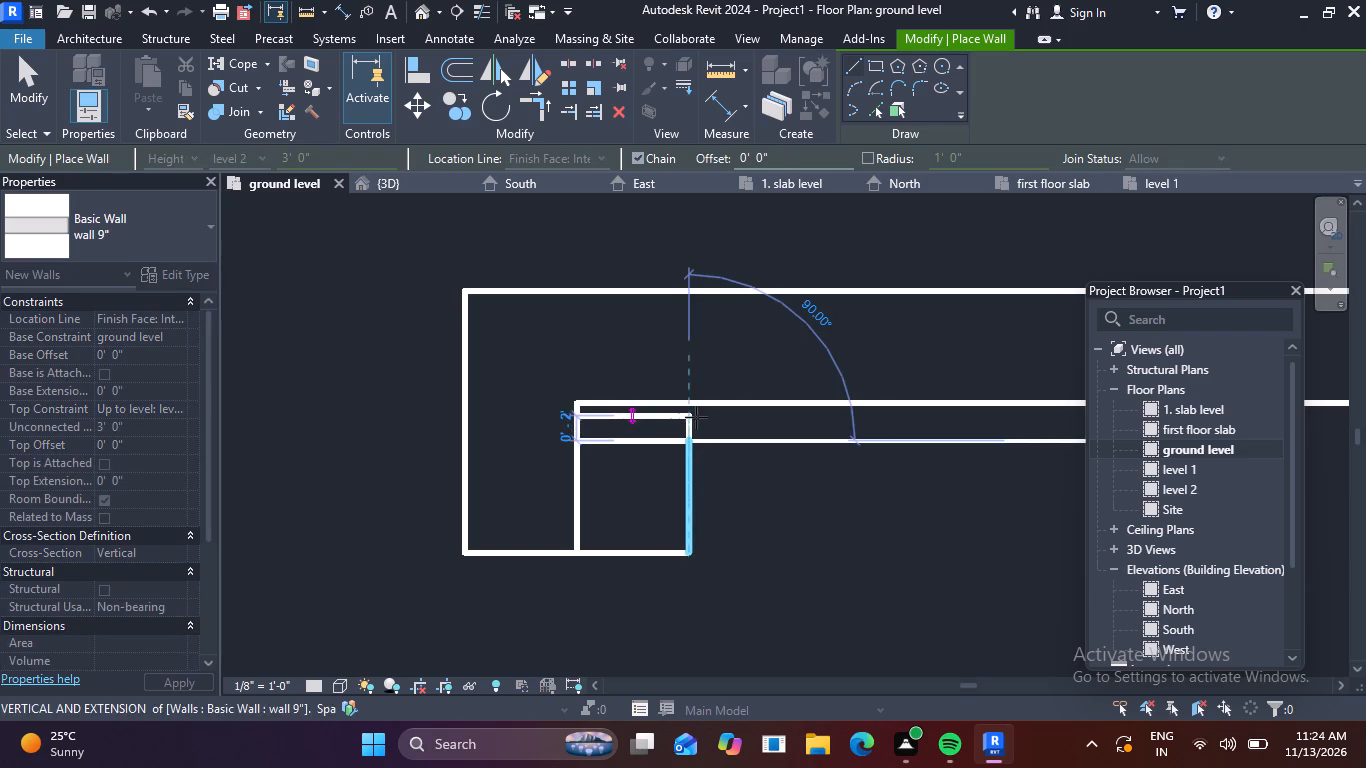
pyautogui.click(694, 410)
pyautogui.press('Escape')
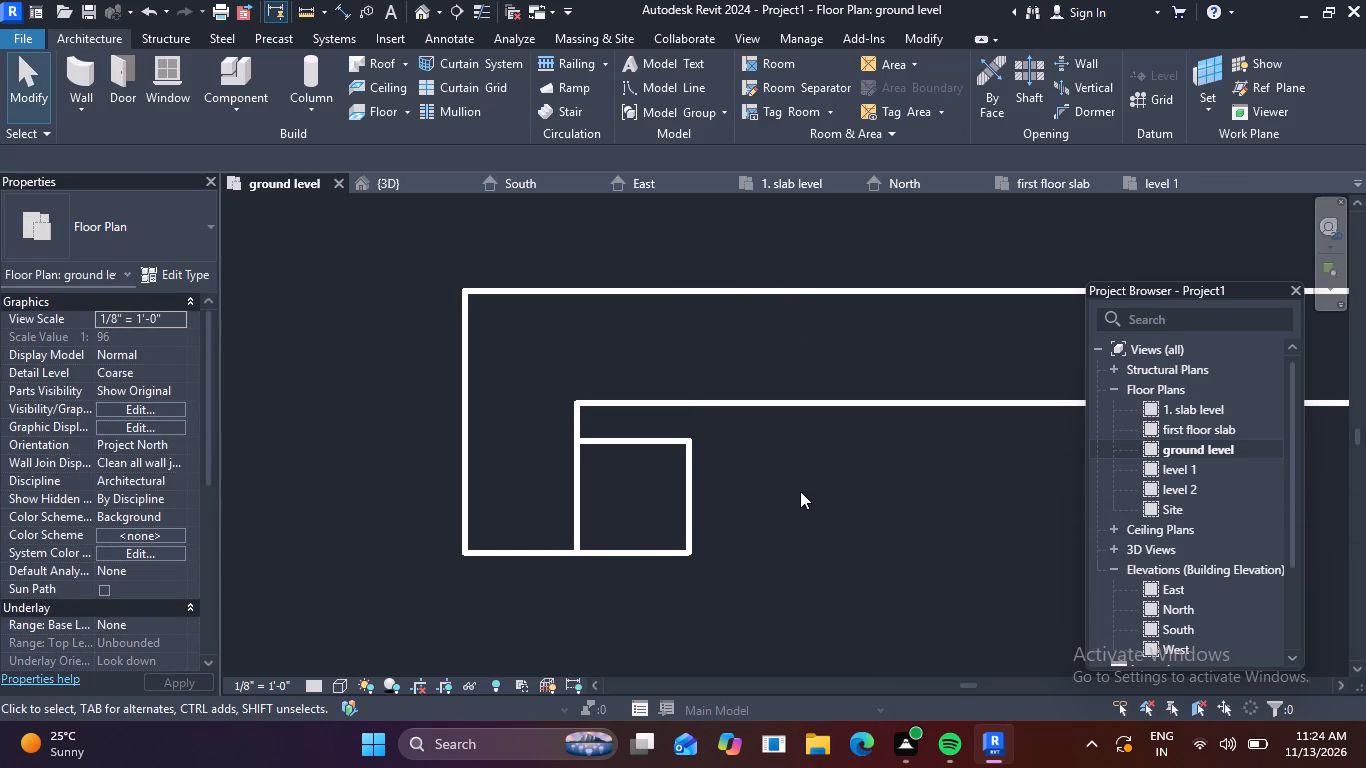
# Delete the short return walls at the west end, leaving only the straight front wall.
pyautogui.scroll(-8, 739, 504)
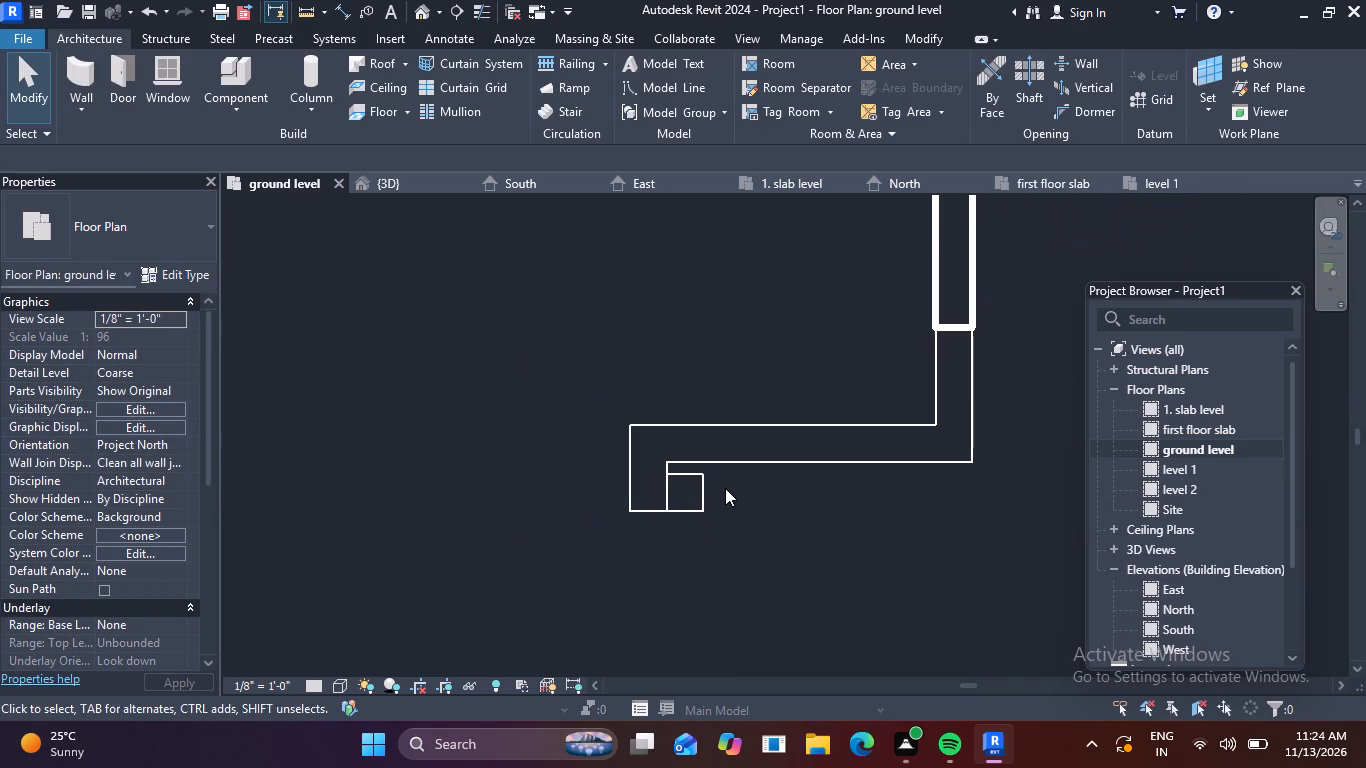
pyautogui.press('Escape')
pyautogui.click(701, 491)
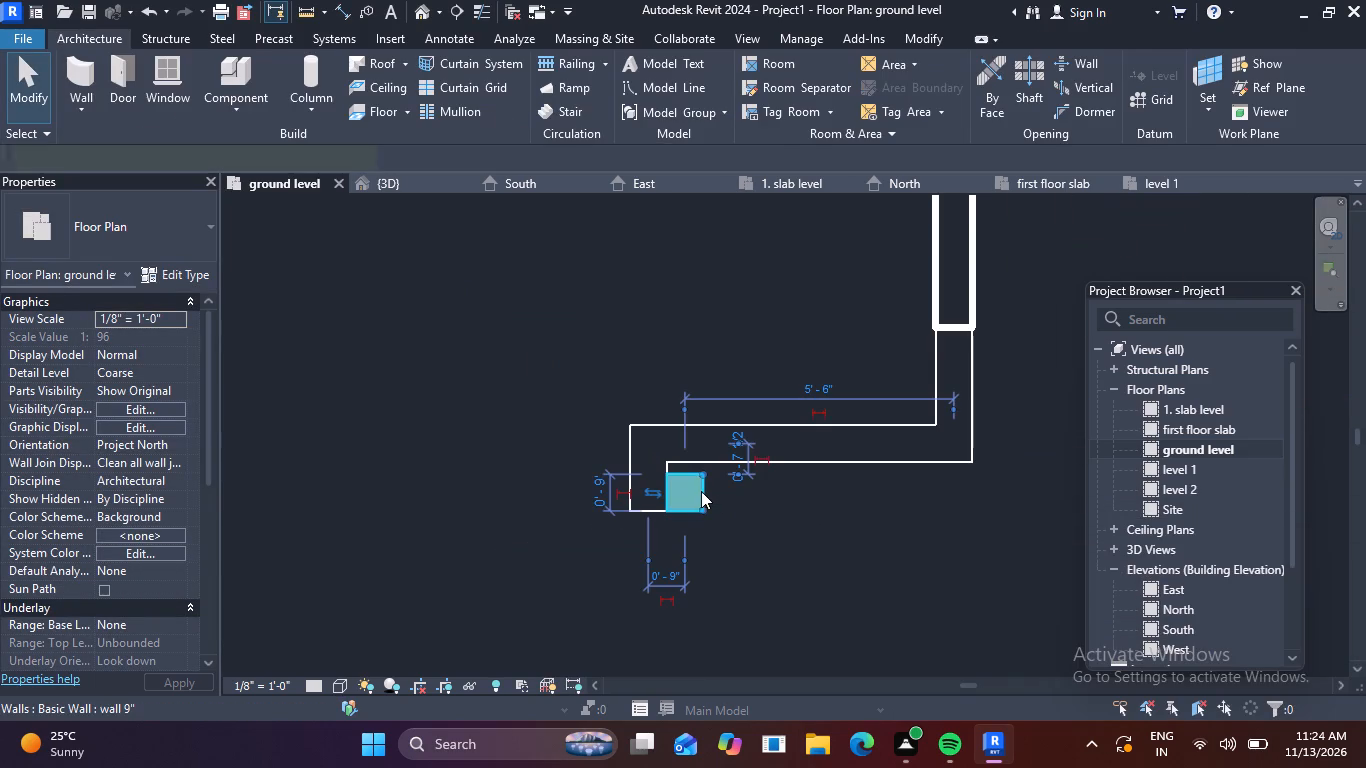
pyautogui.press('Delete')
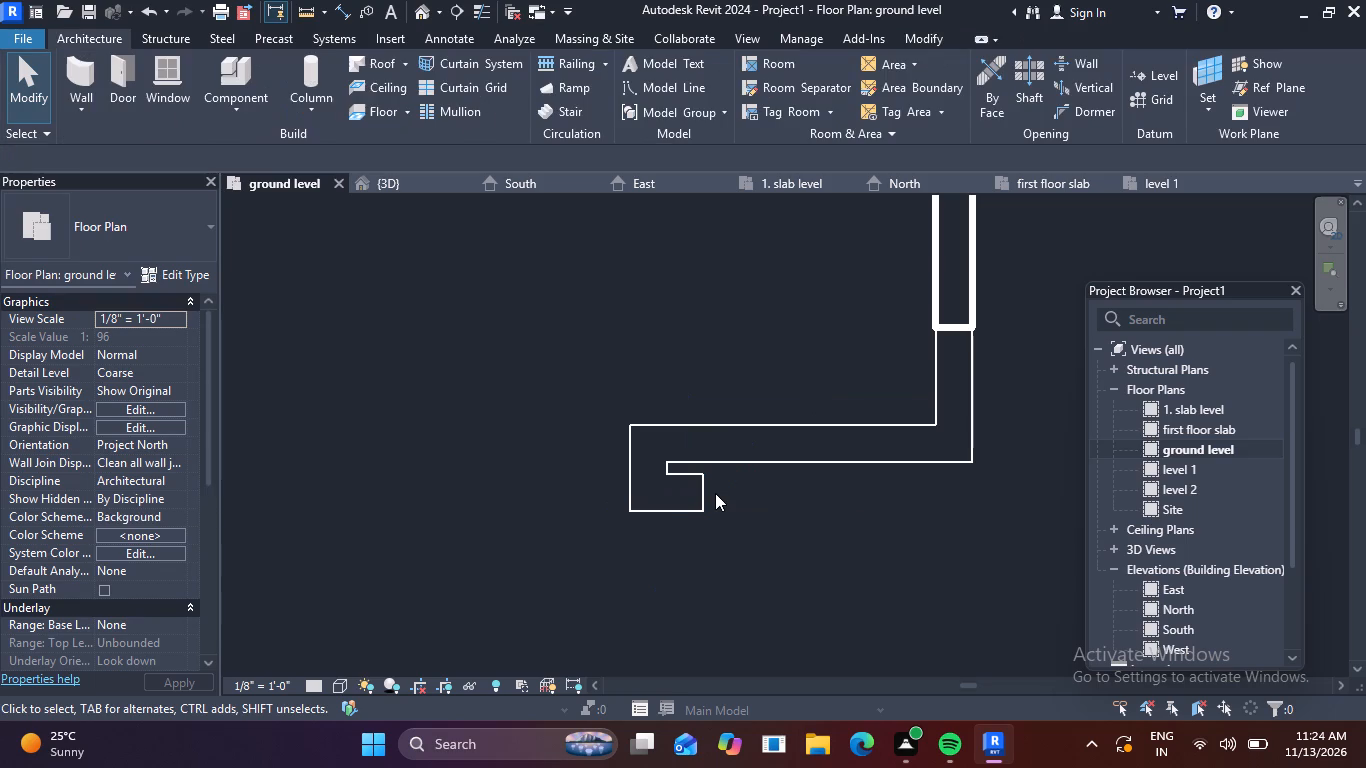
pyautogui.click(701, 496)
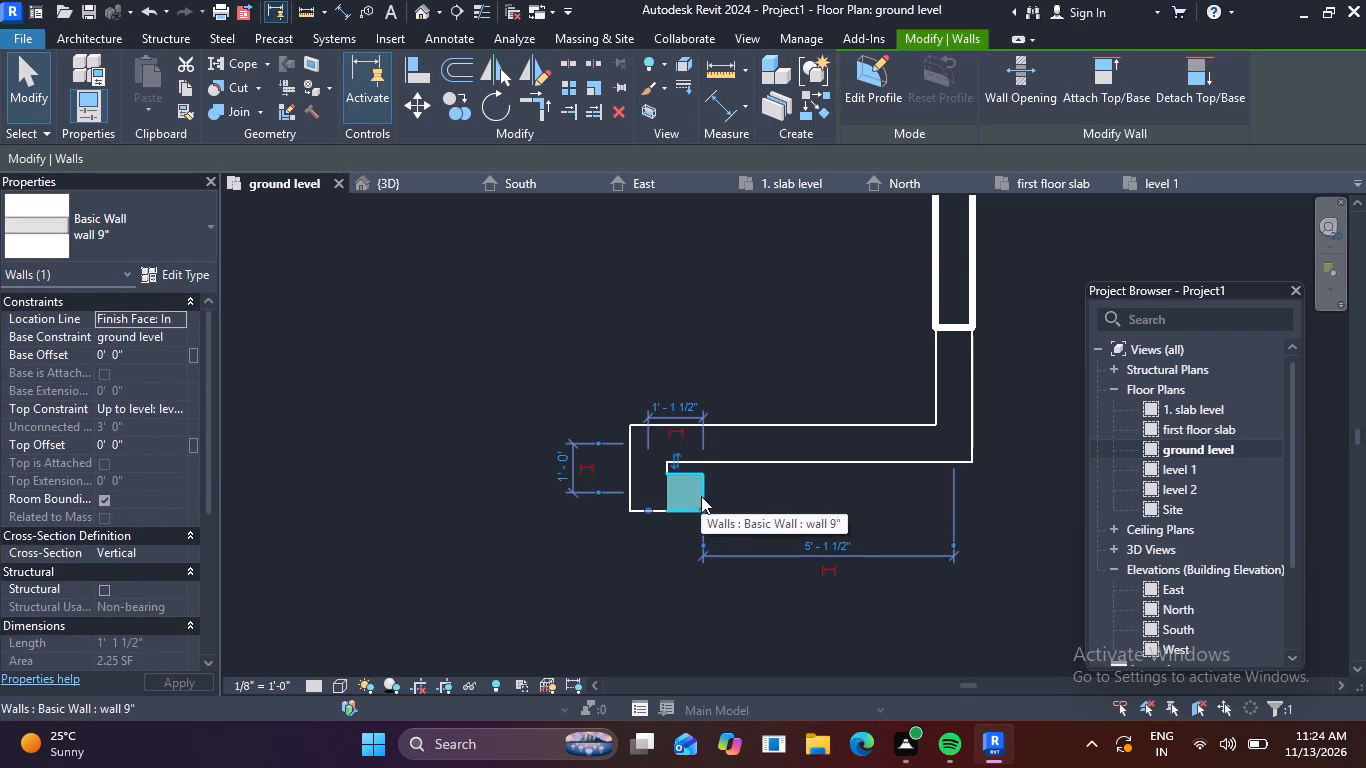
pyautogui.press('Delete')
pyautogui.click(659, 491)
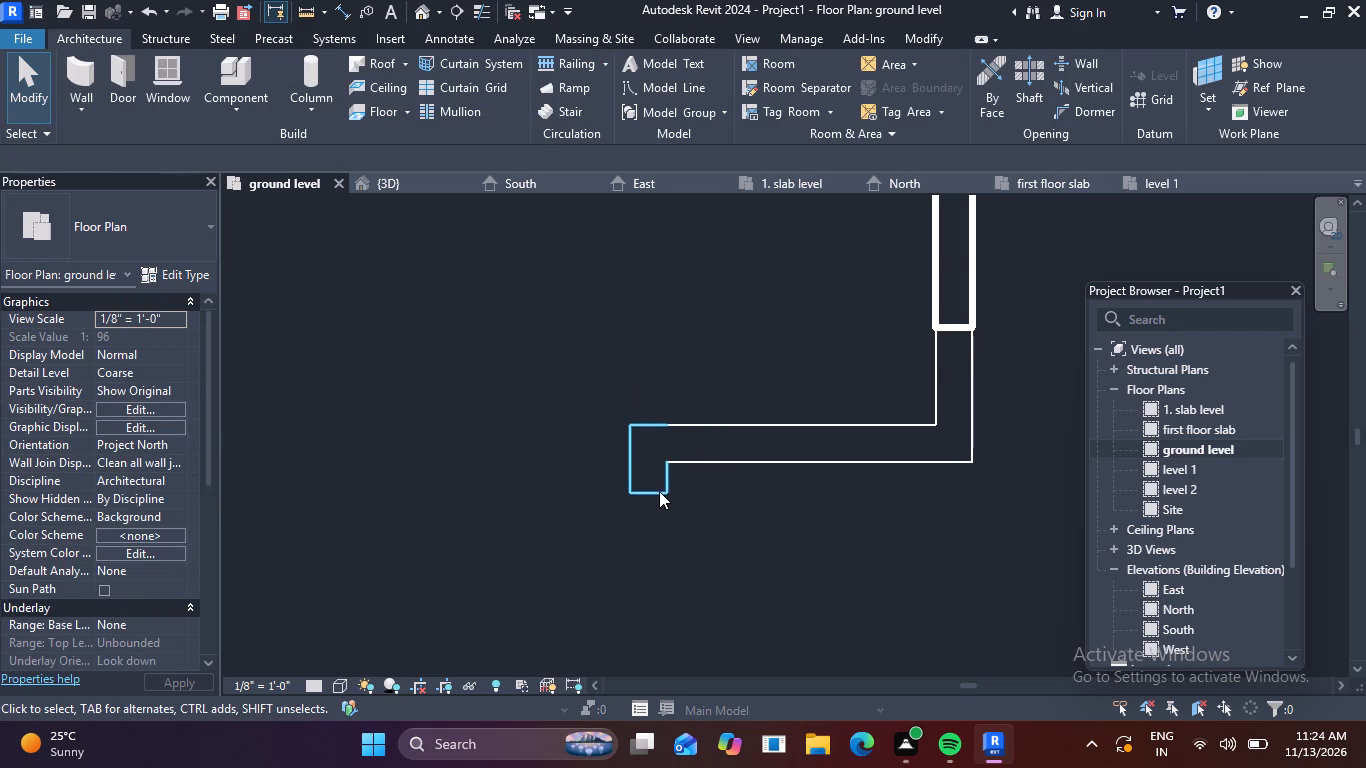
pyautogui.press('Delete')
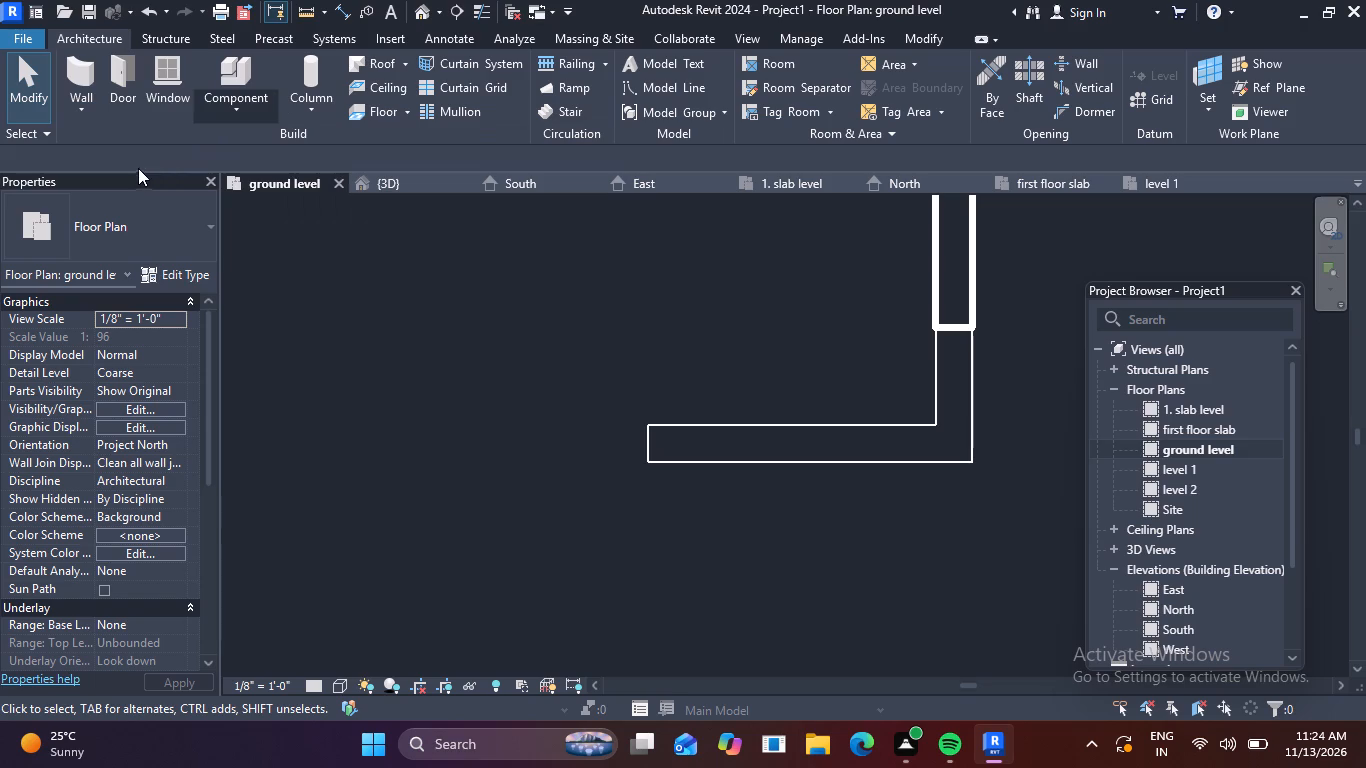
# Start an architectural column and duplicate the 24" x 24" Rectangular Column type as 1'x1'.
pyautogui.click(305, 105)
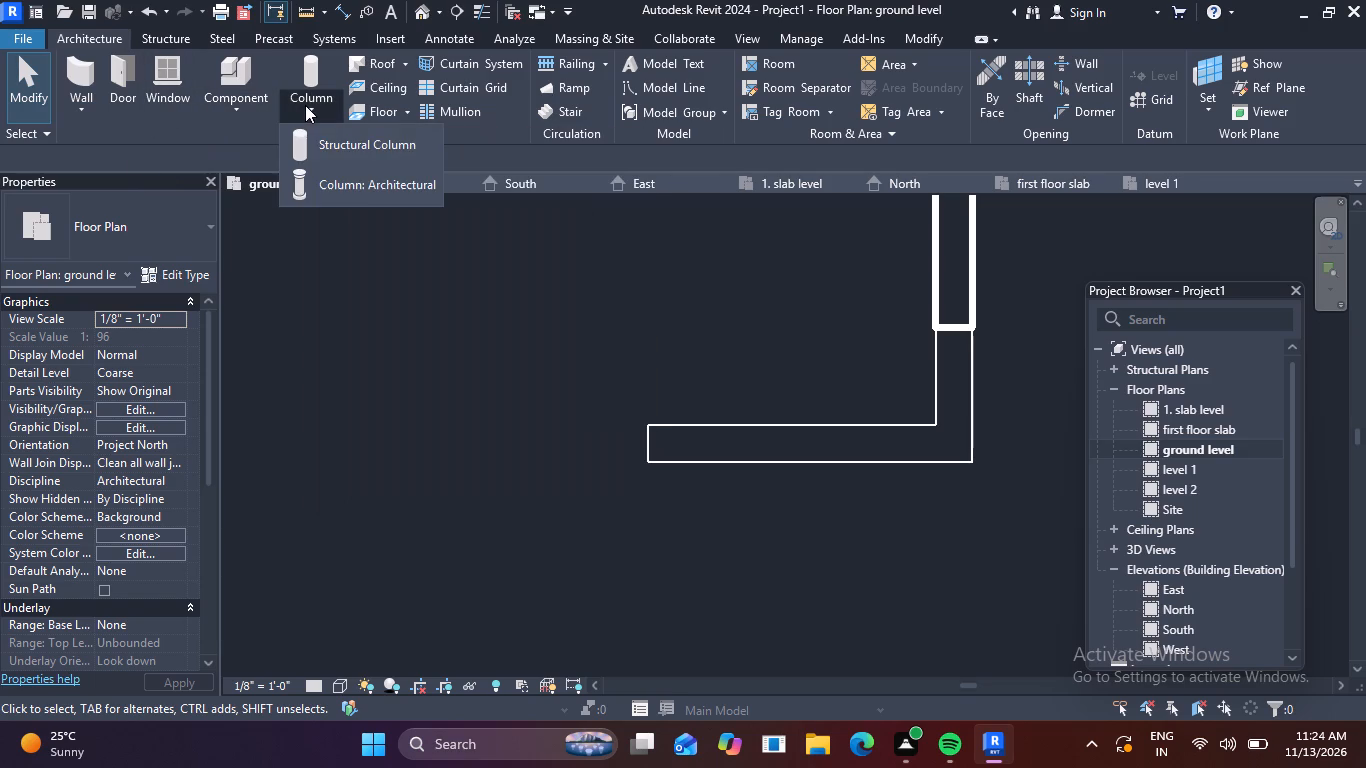
pyautogui.click(336, 176)
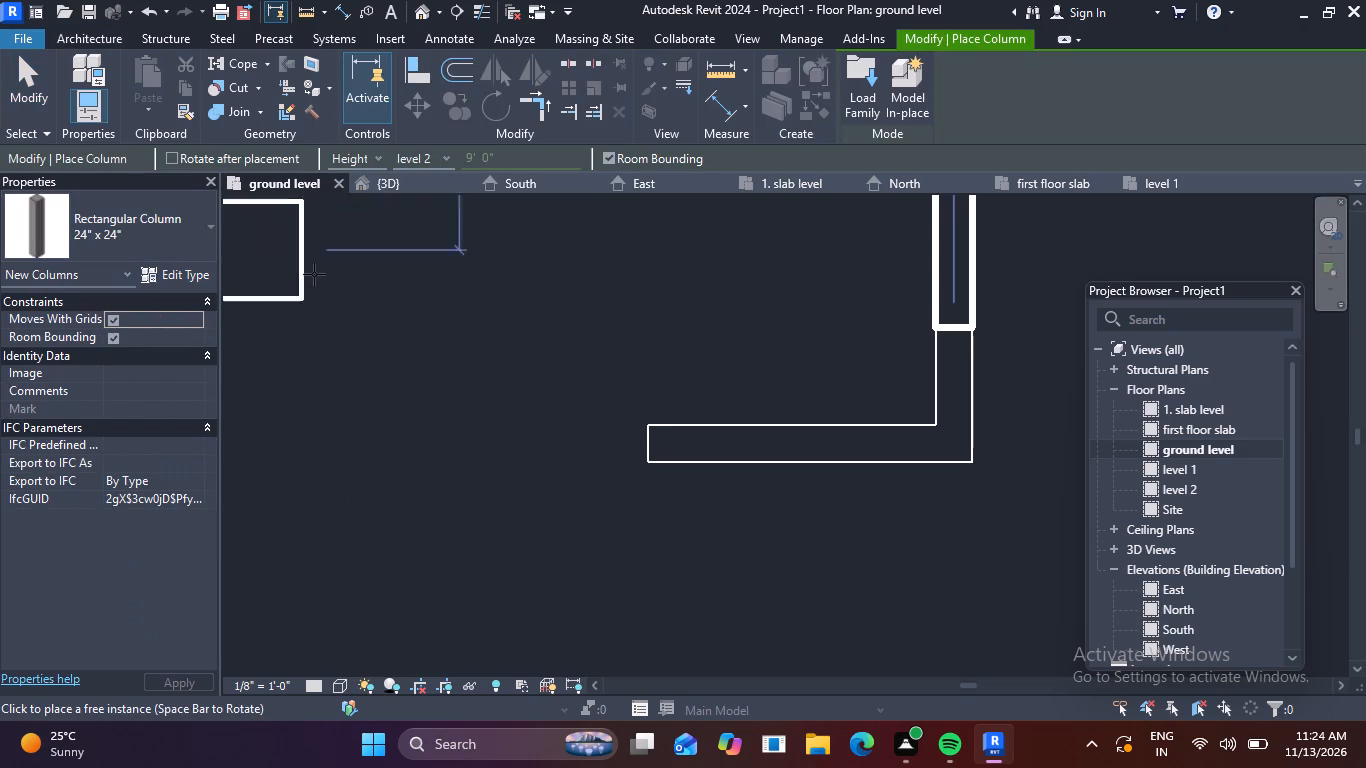
pyautogui.click(197, 274)
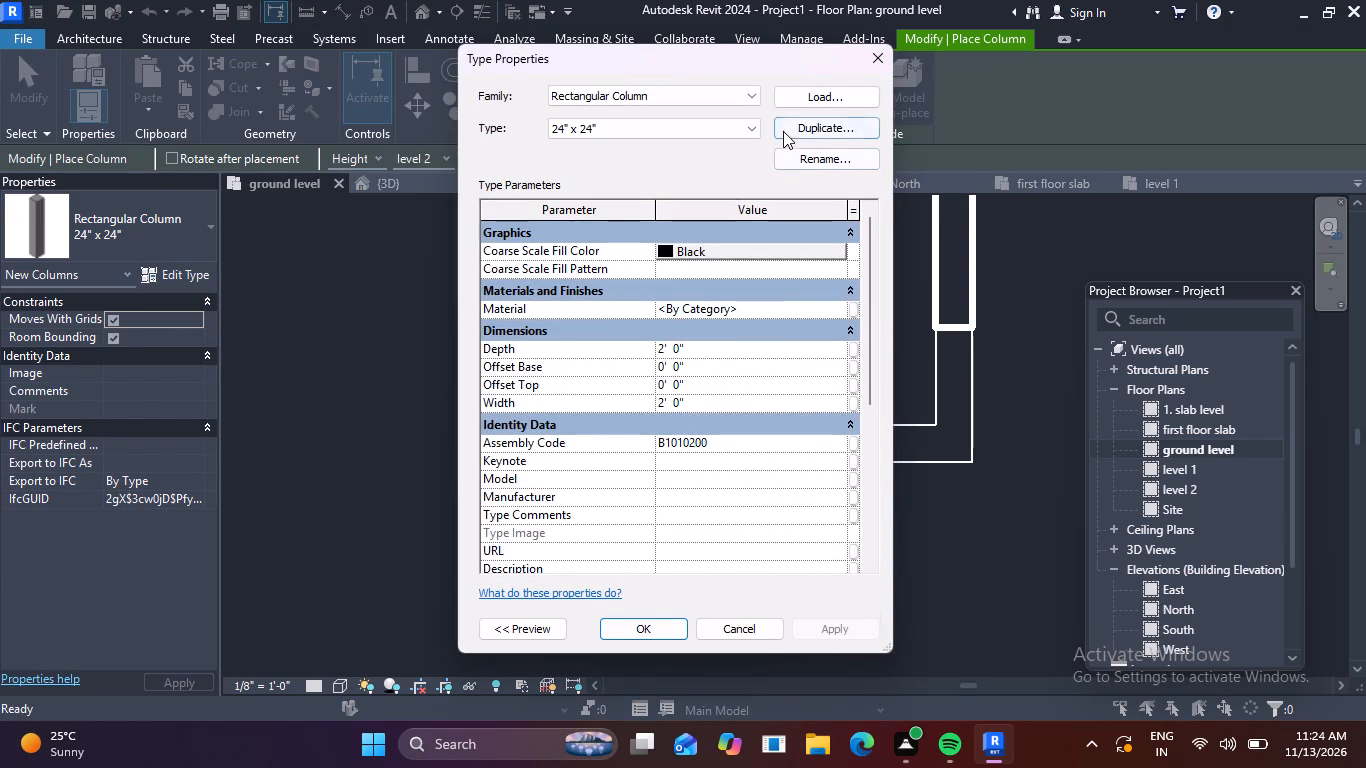
pyautogui.click(804, 129)
pyautogui.press('BackSpace')
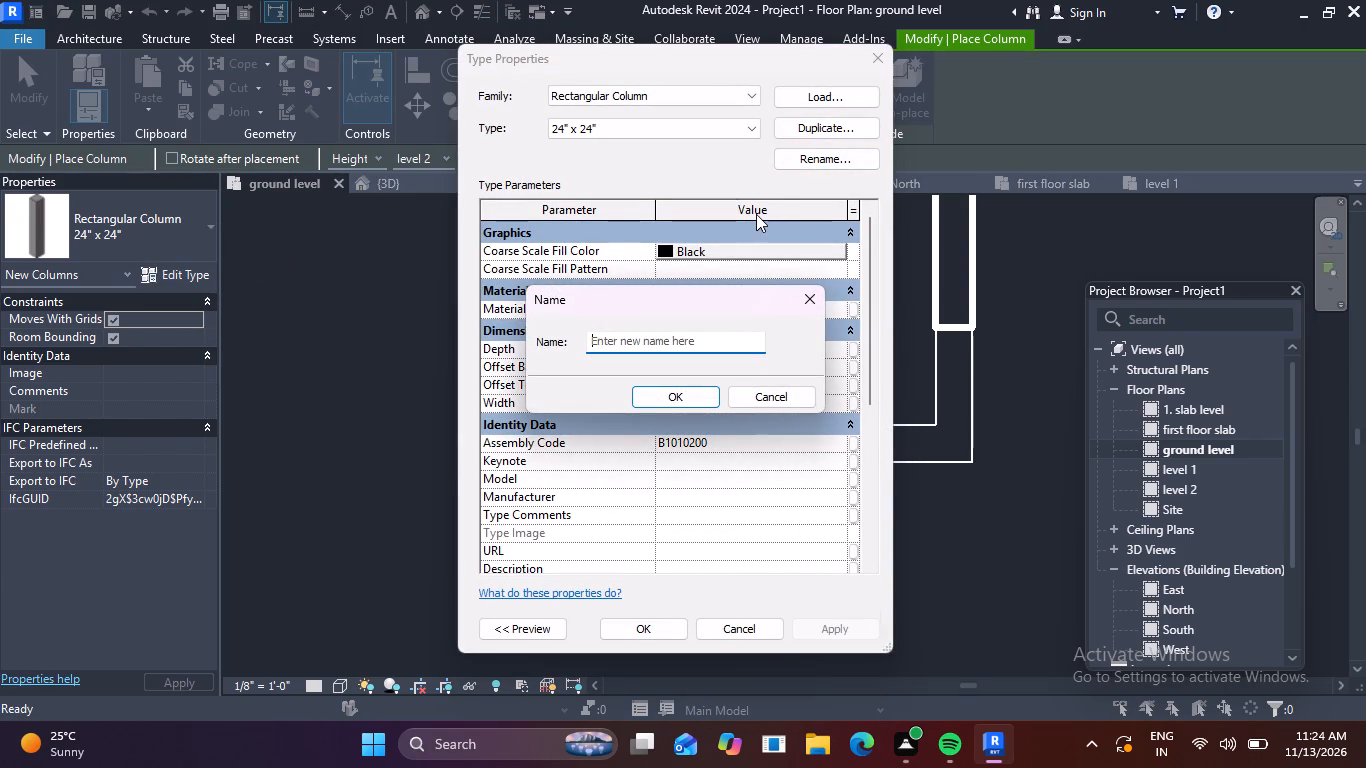
pyautogui.write("1'")
pyautogui.write("x1'")
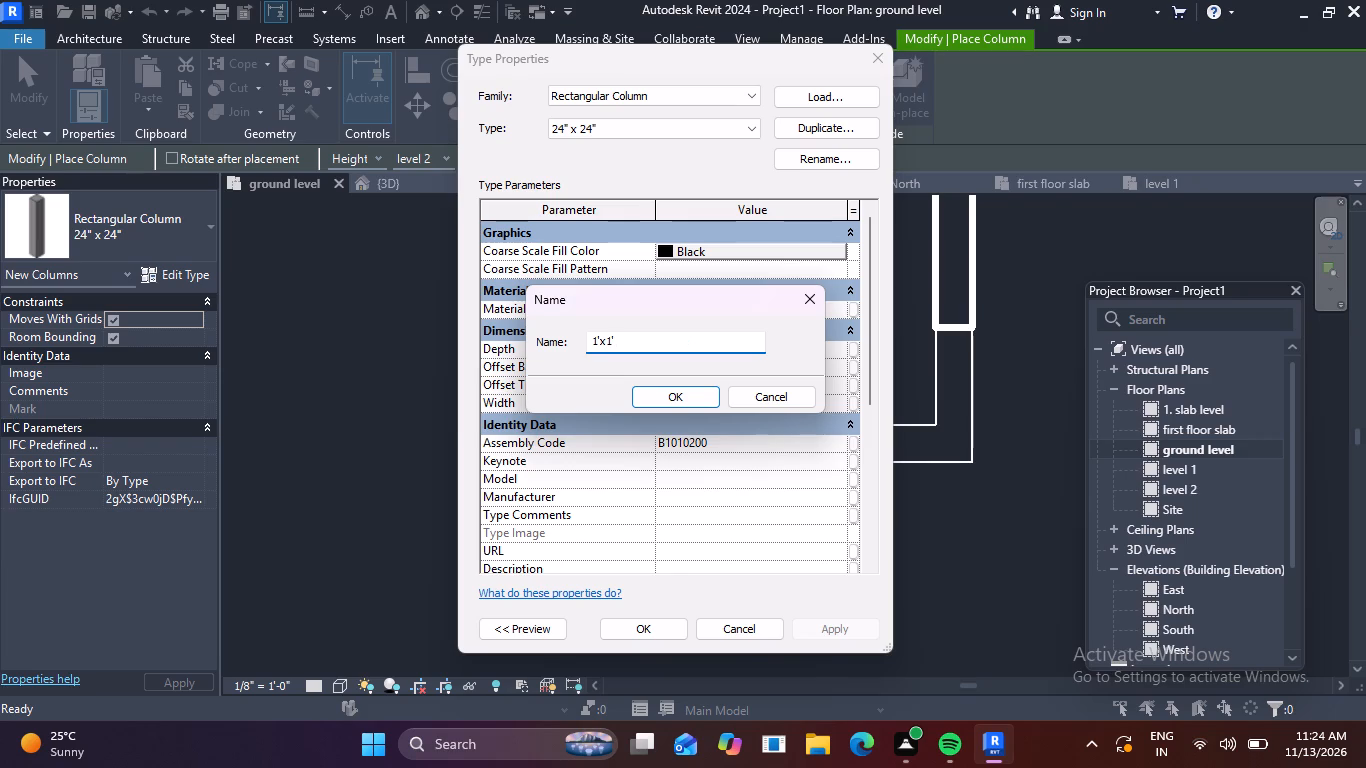
pyautogui.click(680, 404)
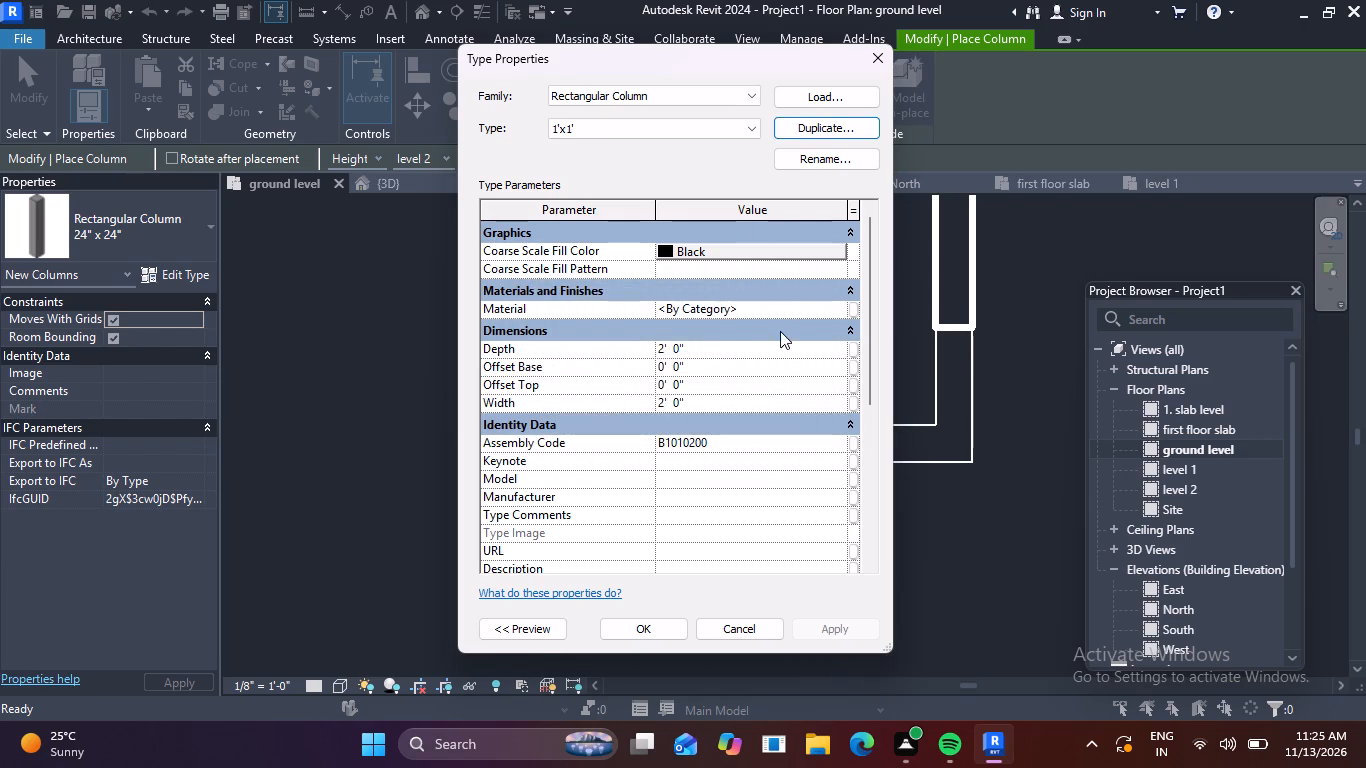
# Set the 1'x1' column type's depth and width to 1' each.
pyautogui.click(707, 347)
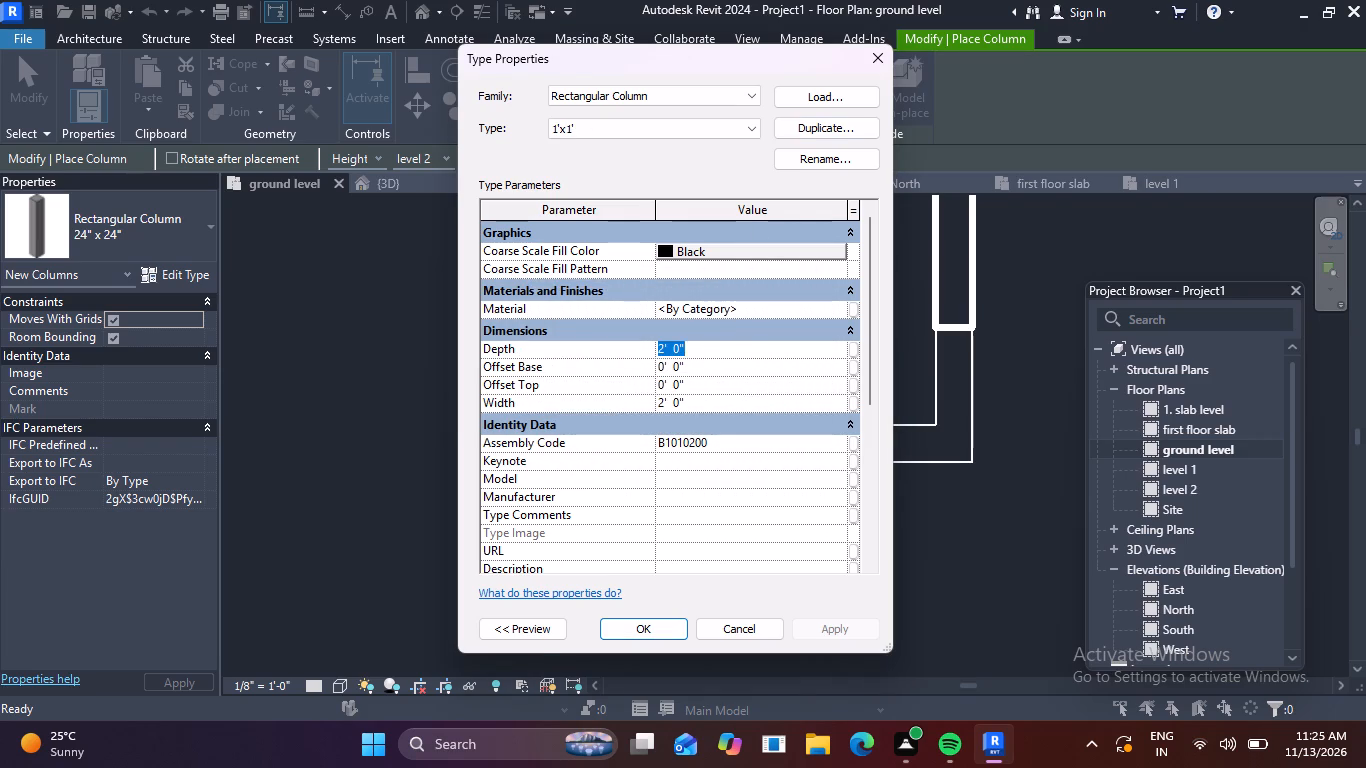
pyautogui.press('BackSpace')
pyautogui.write("1'")
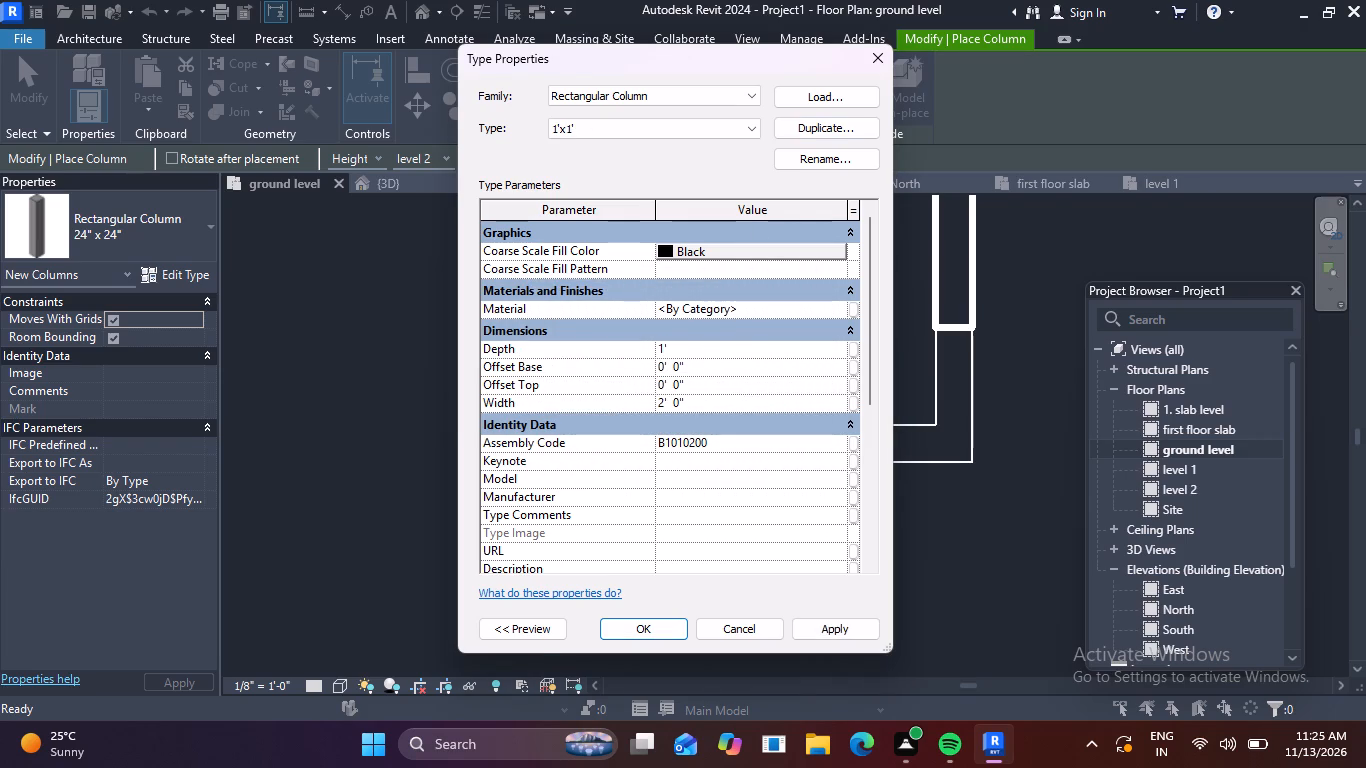
pyautogui.click(692, 400)
pyautogui.press('BackSpace')
pyautogui.press('BackSpace')
pyautogui.press('BackSpace')
pyautogui.press('BackSpace')
pyautogui.press('BackSpace')
pyautogui.press('BackSpace')
pyautogui.press('BackSpace')
pyautogui.press('BackSpace')
pyautogui.press('BackSpace')
pyautogui.press('BackSpace')
pyautogui.press('1')
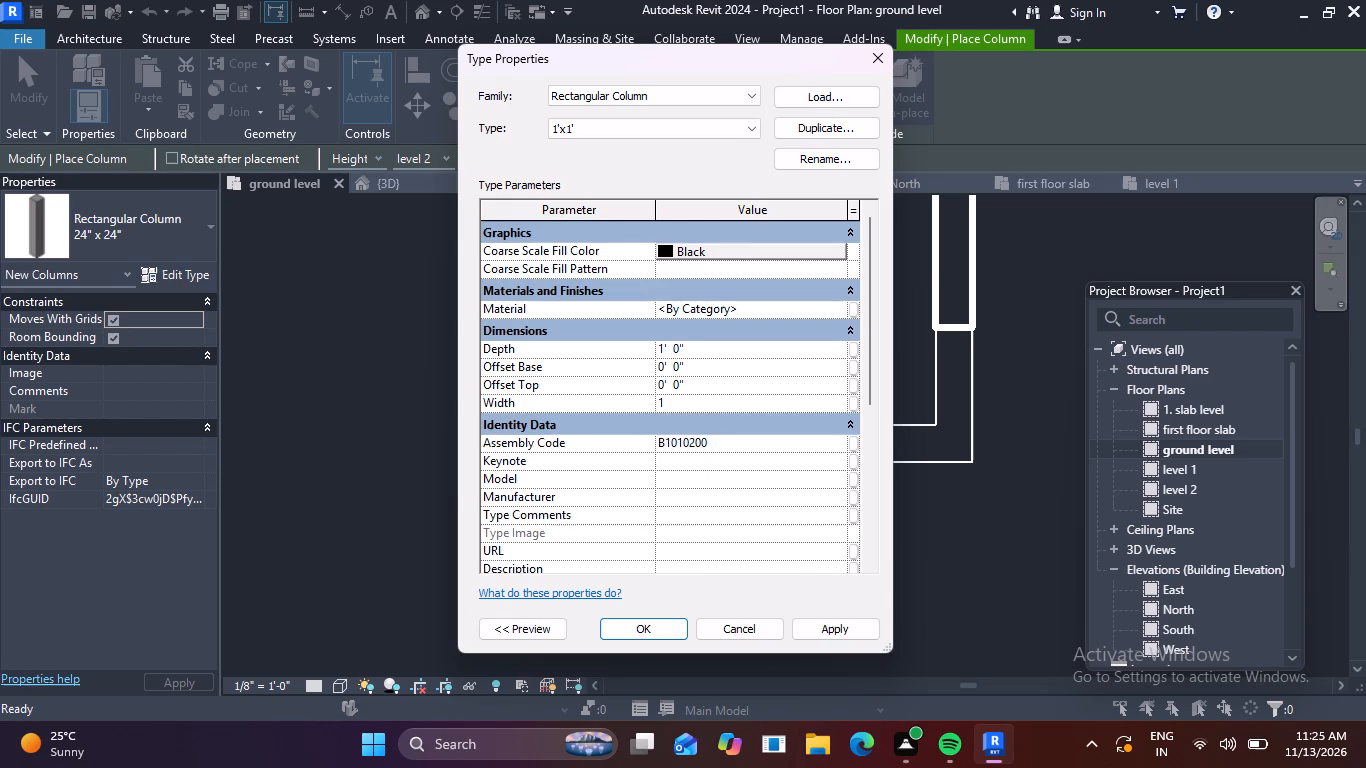
pyautogui.press("'")
pyautogui.press('Return')
pyautogui.click(643, 639)
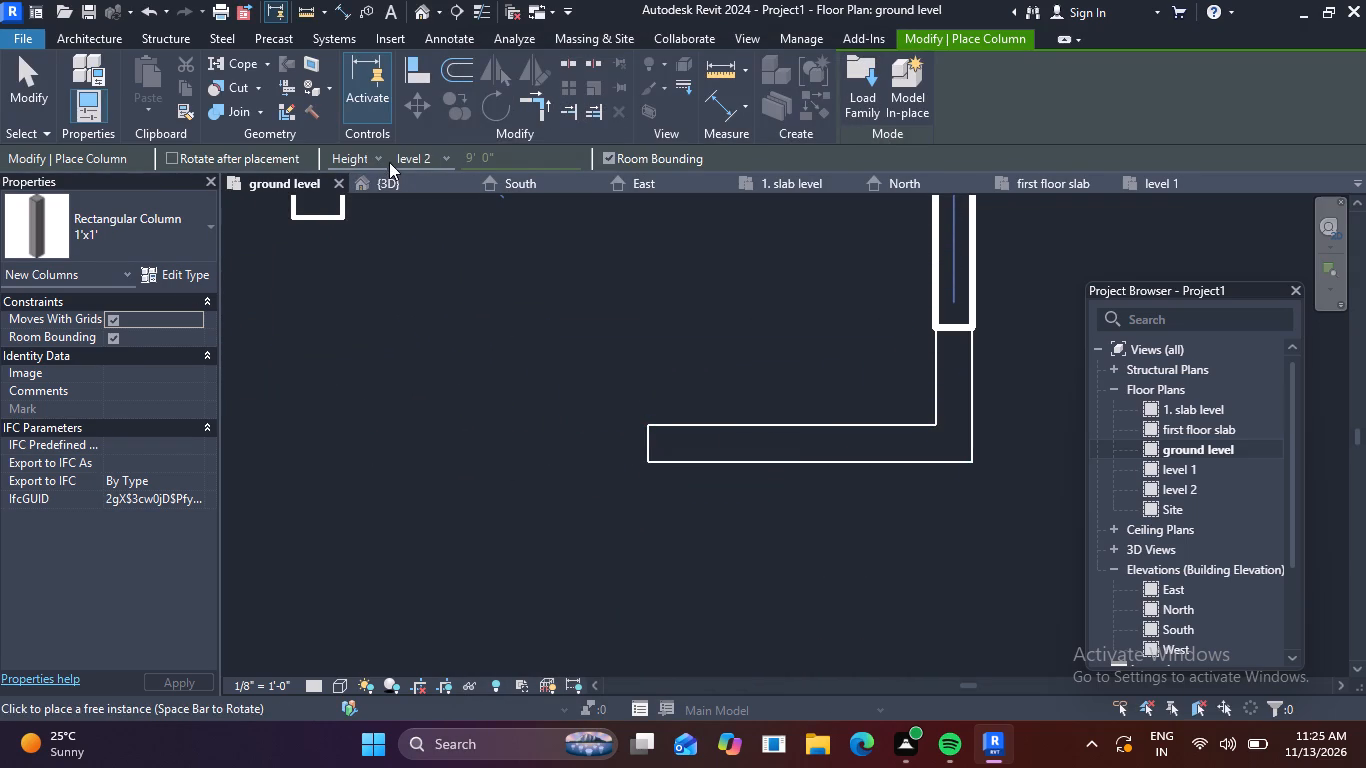
# Place a 1'x1' column up to level 2 at the west end of the low front wall and check it in 3D.
pyautogui.click(442, 155)
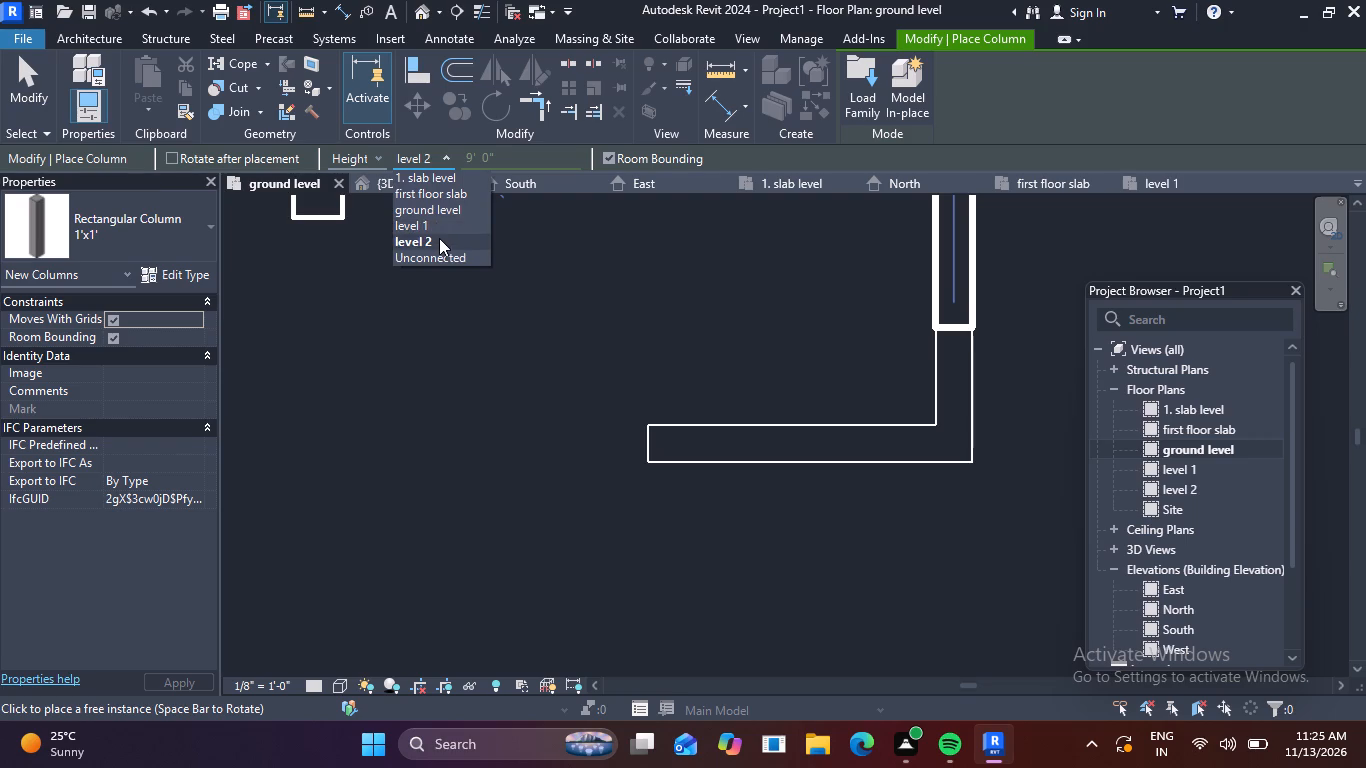
pyautogui.click(439, 238)
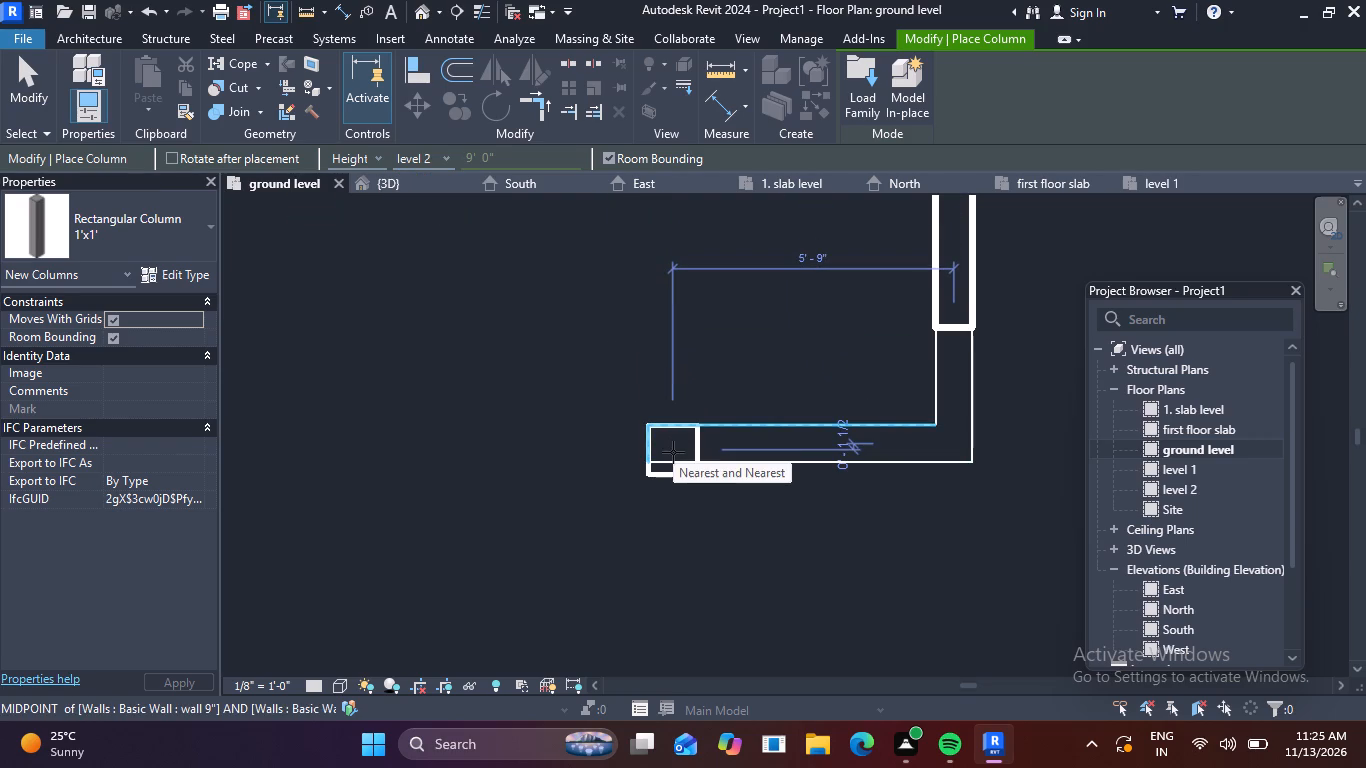
pyautogui.click(673, 452)
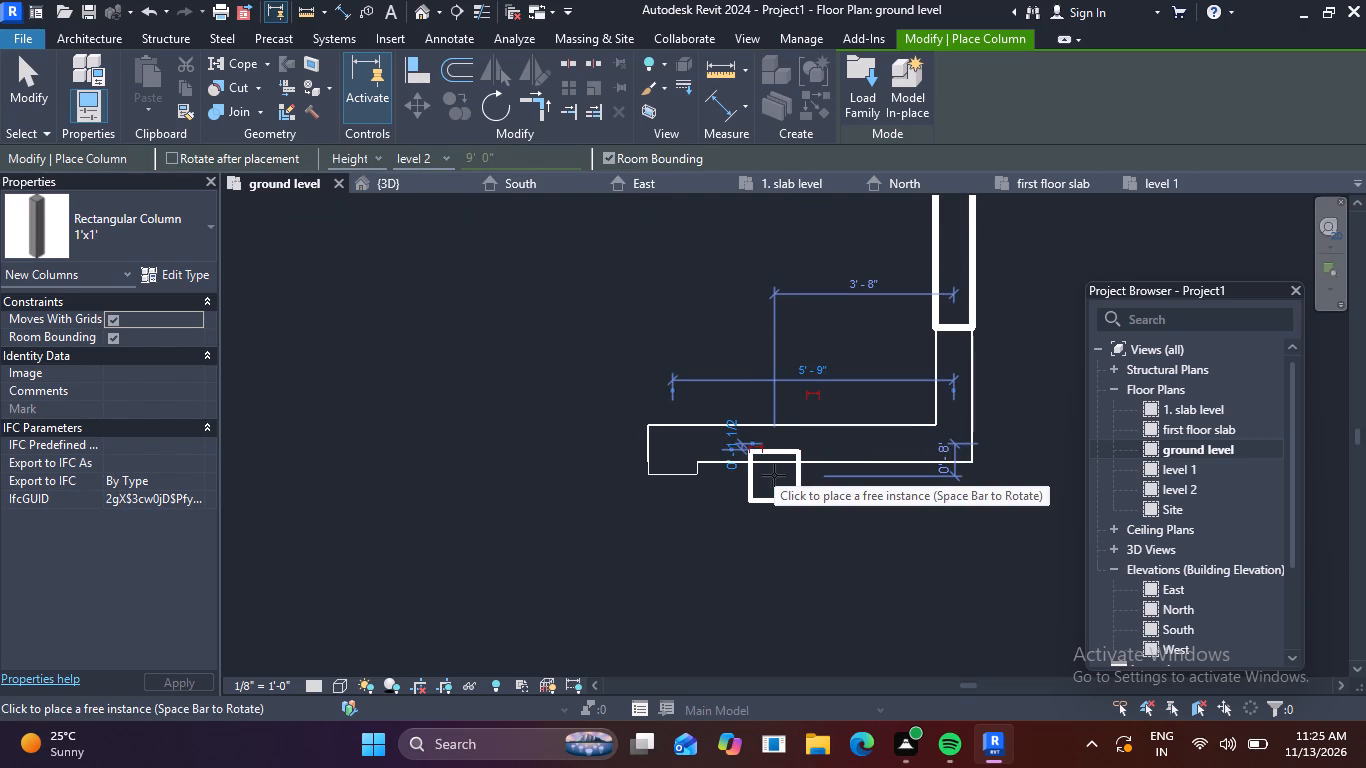
pyautogui.press('Escape')
pyautogui.press('Escape')
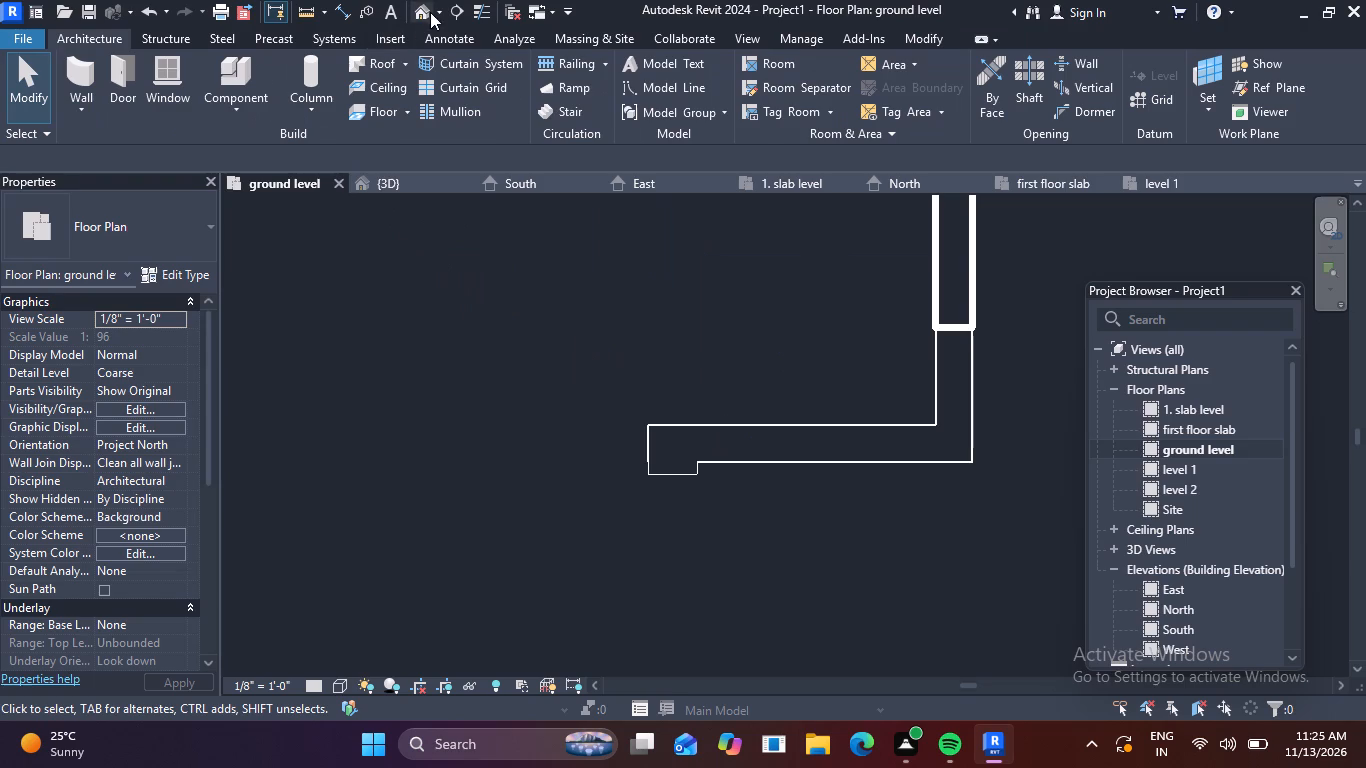
pyautogui.click(419, 11)
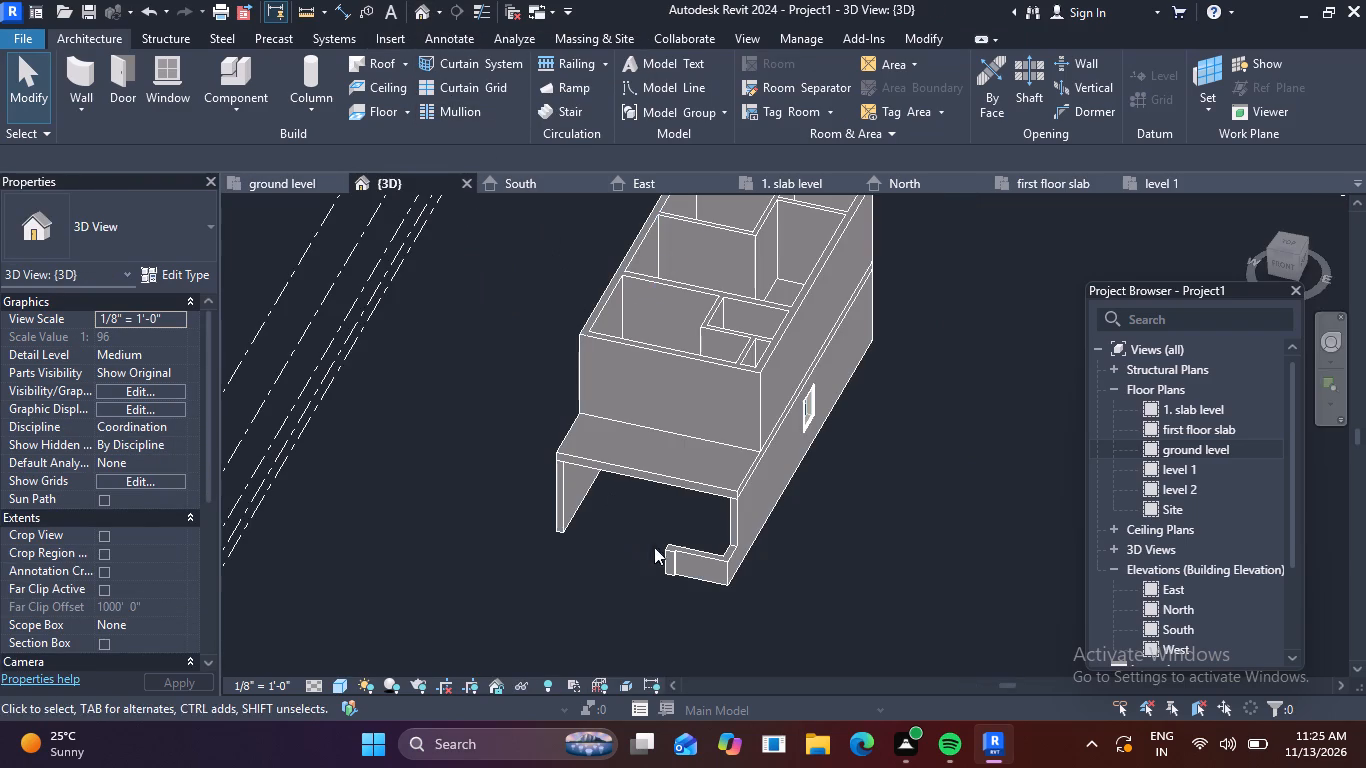
# Start an in-place model in the Generic Models category, keeping the default name, for the low front wall.
pyautogui.scroll(6, 668, 556)
pyautogui.moveTo(791, 517); pyautogui.dragTo(769, 454, button='middle')
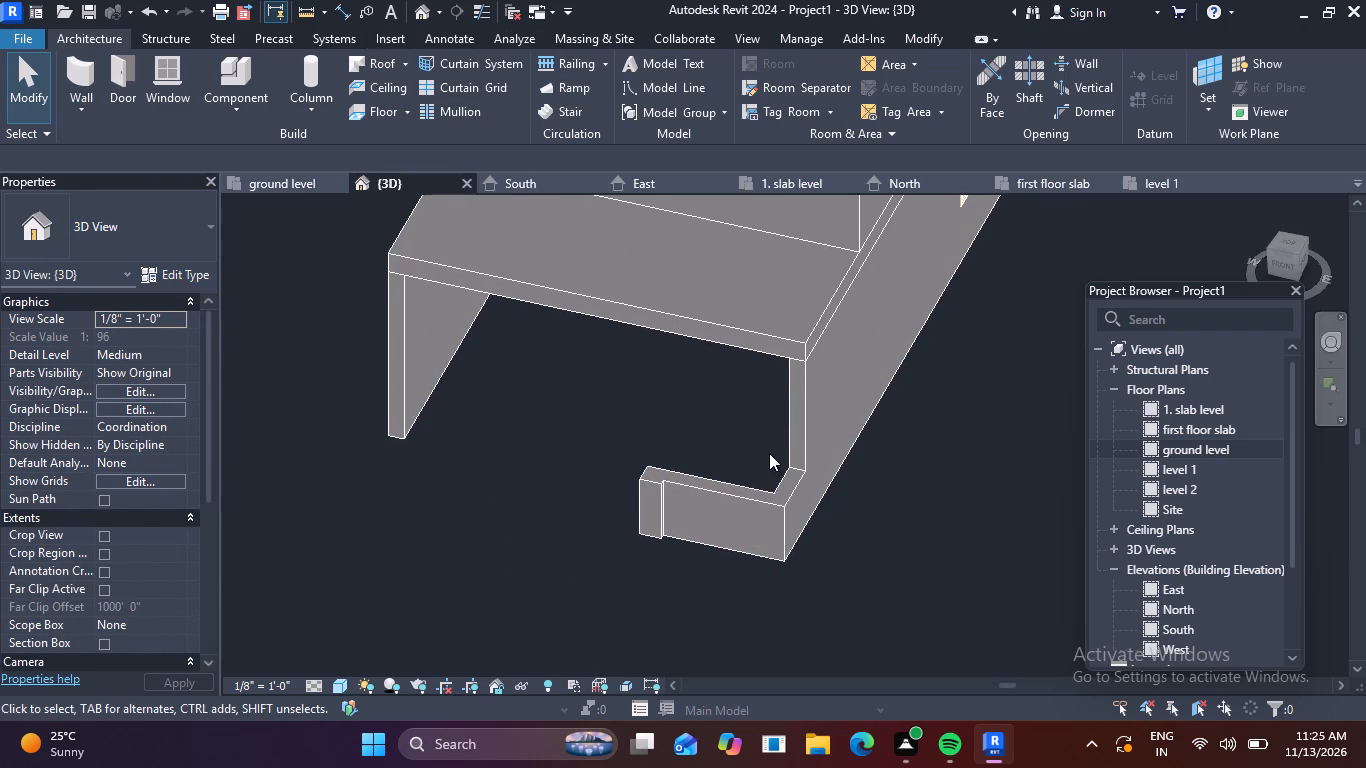
pyautogui.scroll(4, 766, 537)
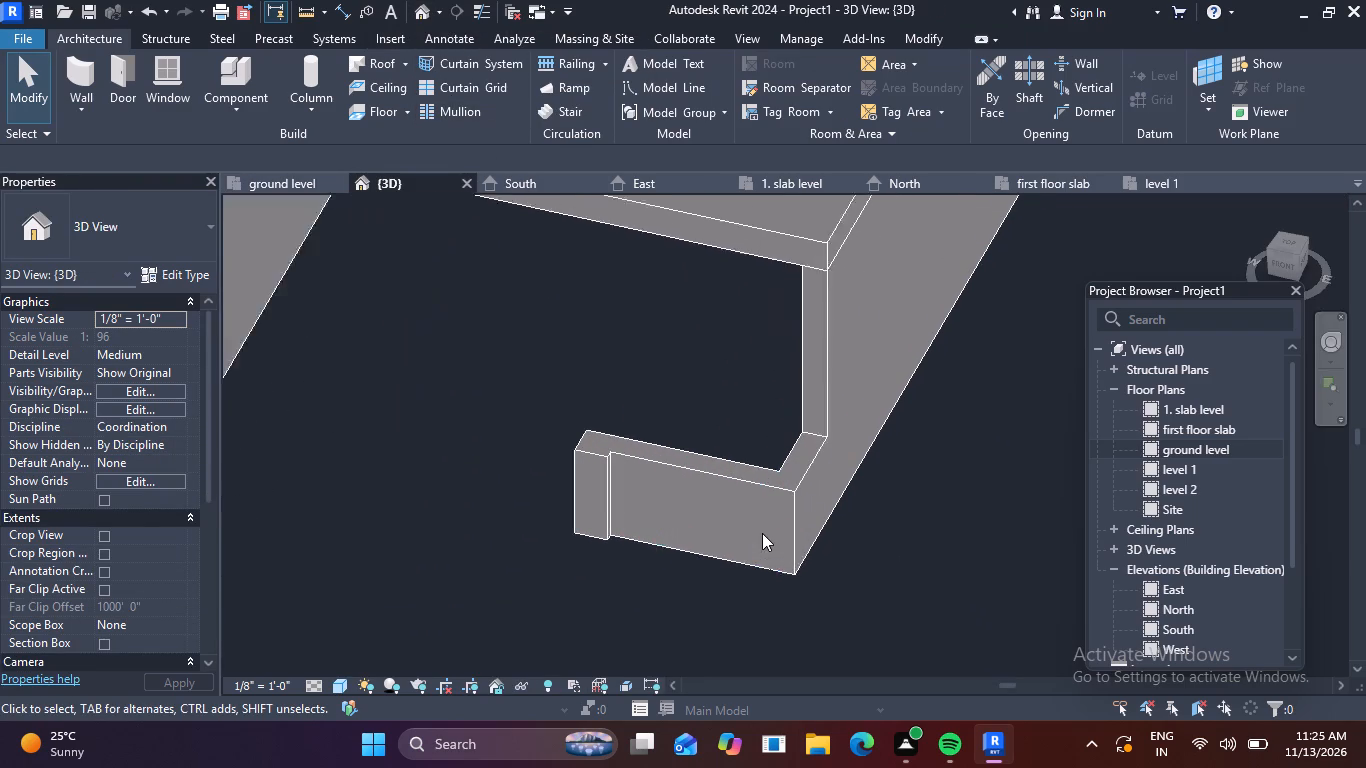
pyautogui.scroll(2, 762, 533)
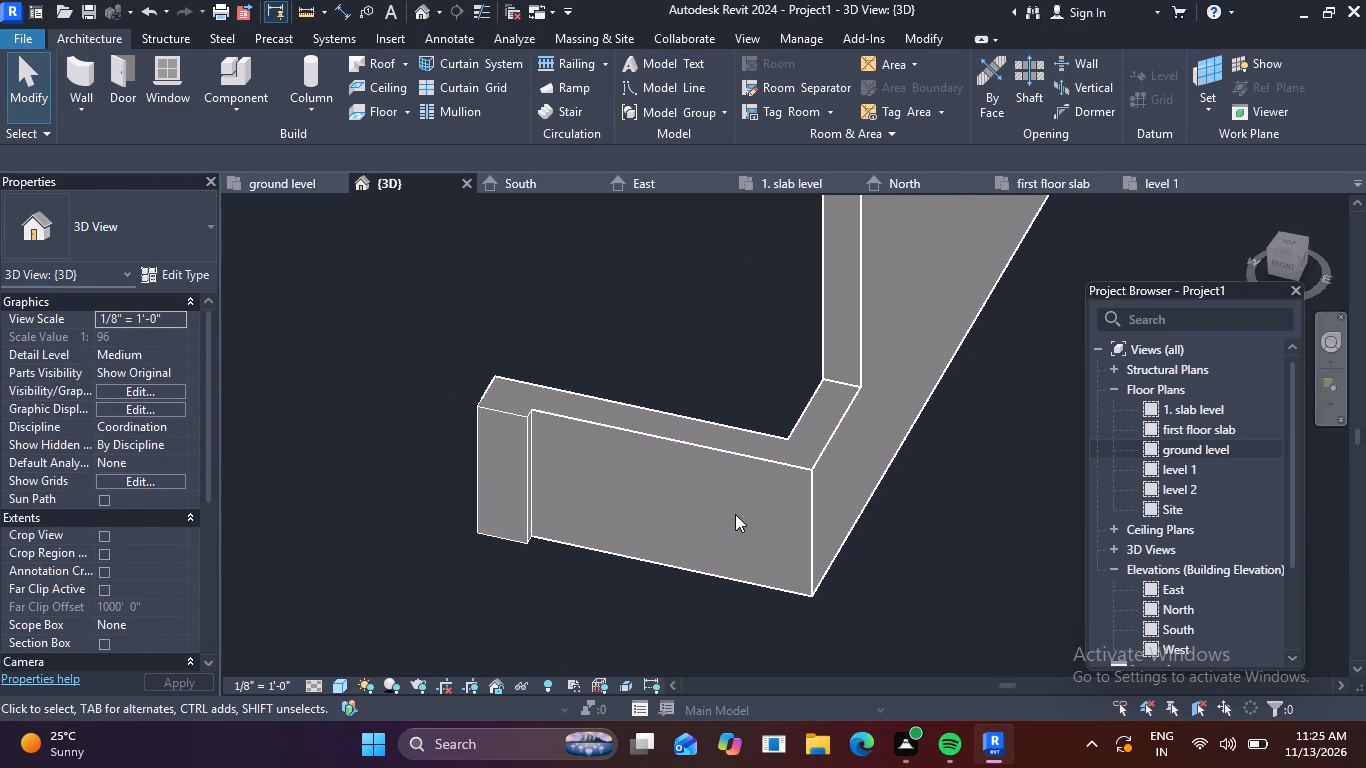
pyautogui.keyDown('shift'); pyautogui.moveTo(747, 495); pyautogui.dragTo(793, 413, button='middle'); pyautogui.keyUp('shift')
pyautogui.moveTo(816, 476); pyautogui.dragTo(786, 328, button='middle')
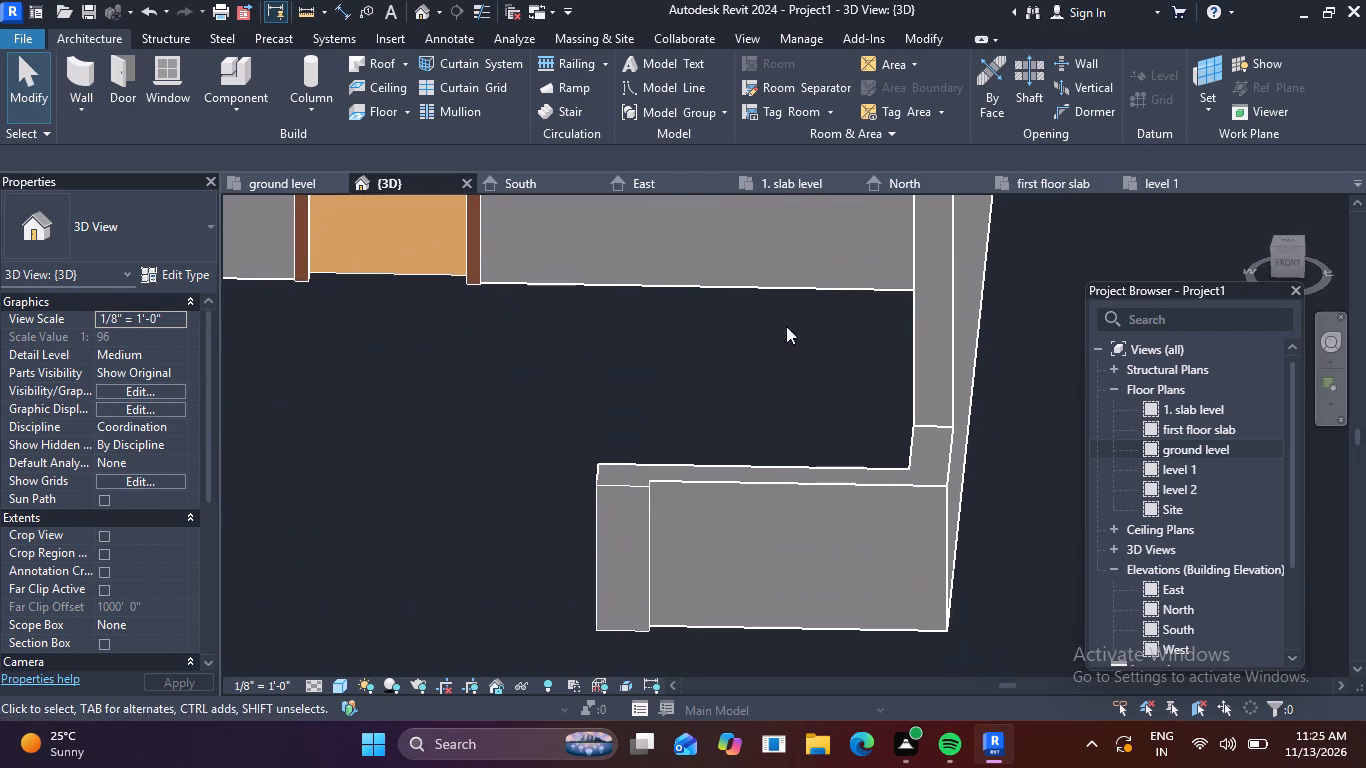
pyautogui.scroll(5, 813, 505)
pyautogui.moveTo(825, 517); pyautogui.dragTo(747, 434, button='middle')
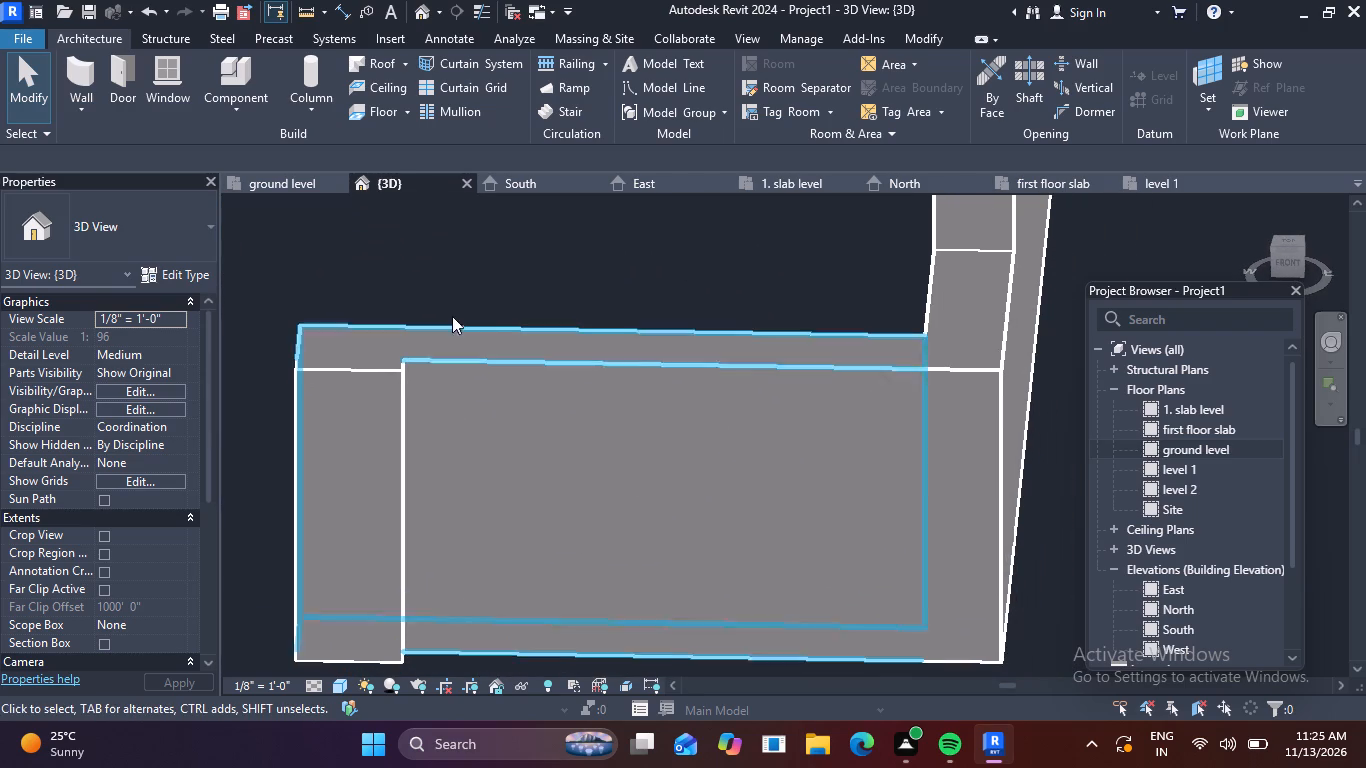
pyautogui.click(240, 105)
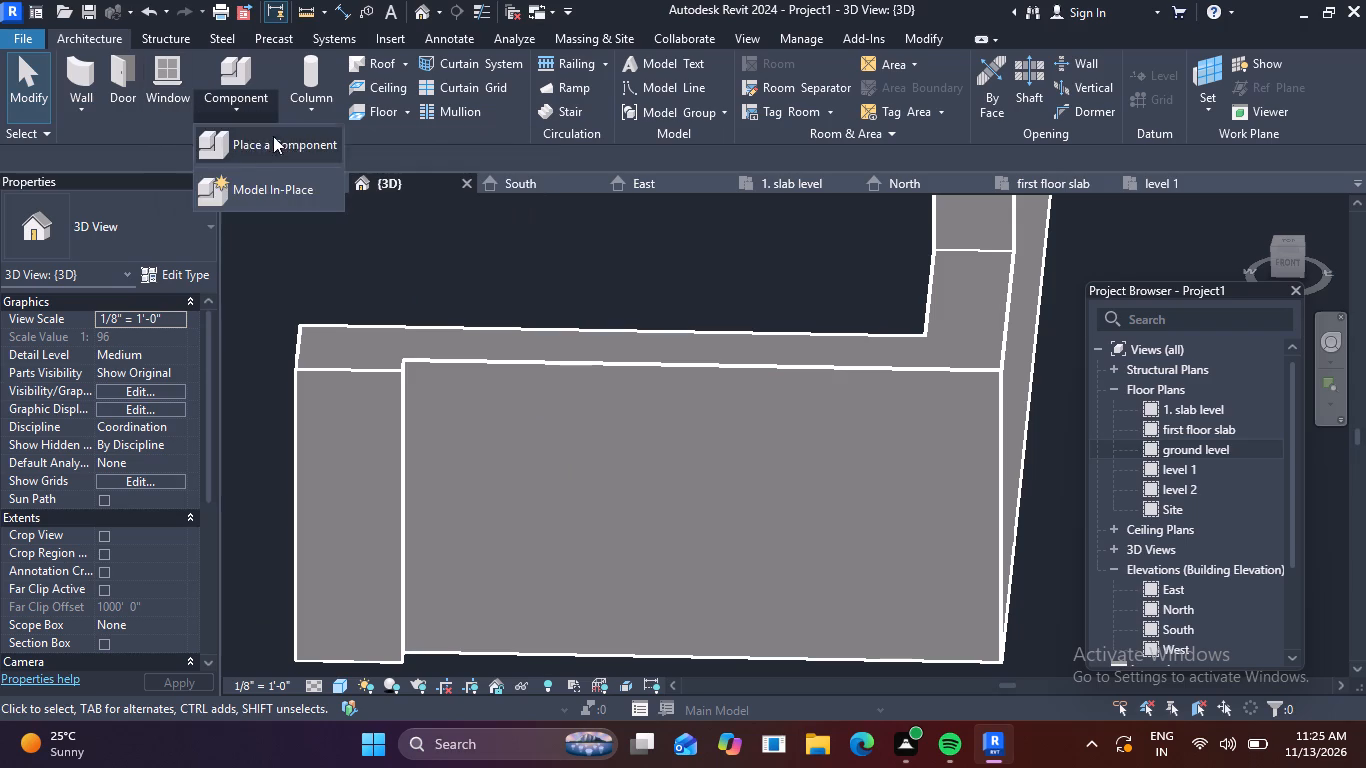
pyautogui.click(307, 182)
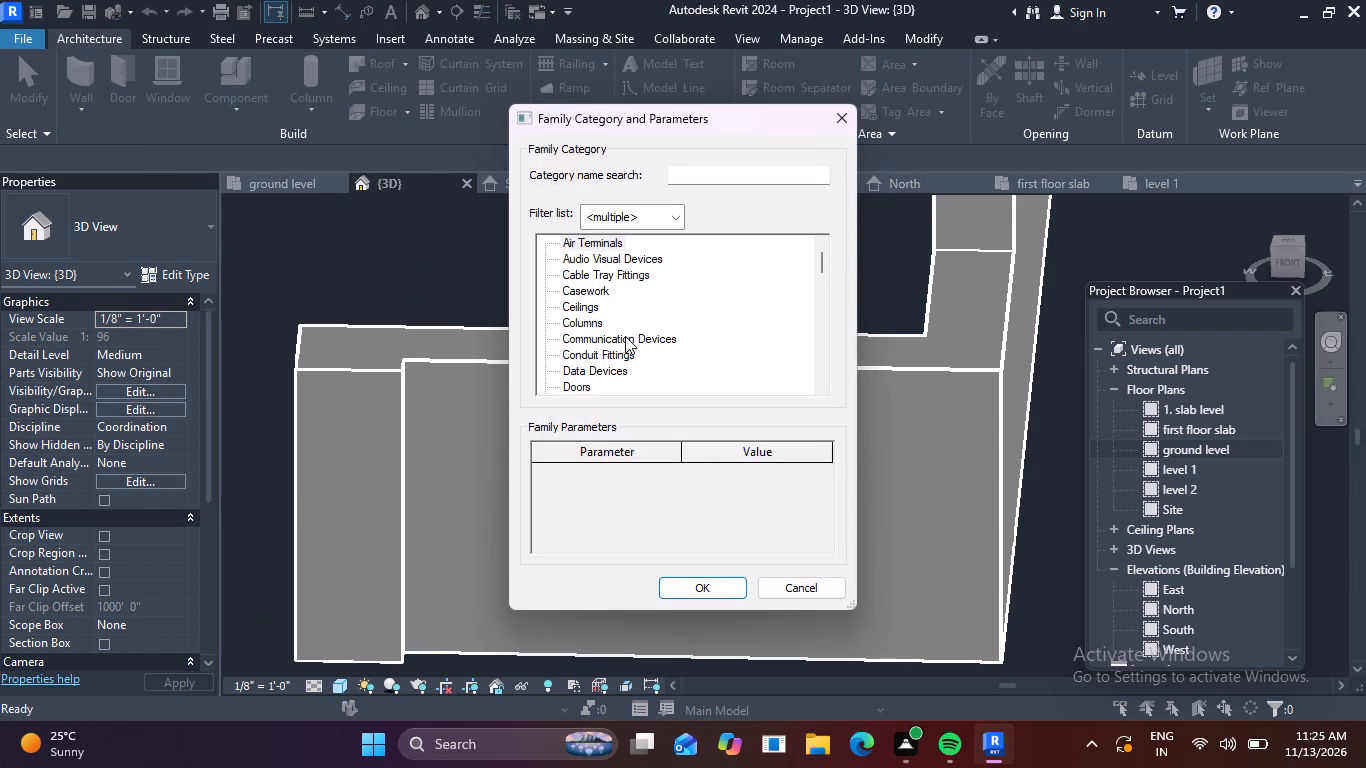
pyautogui.scroll(-11, 625, 334)
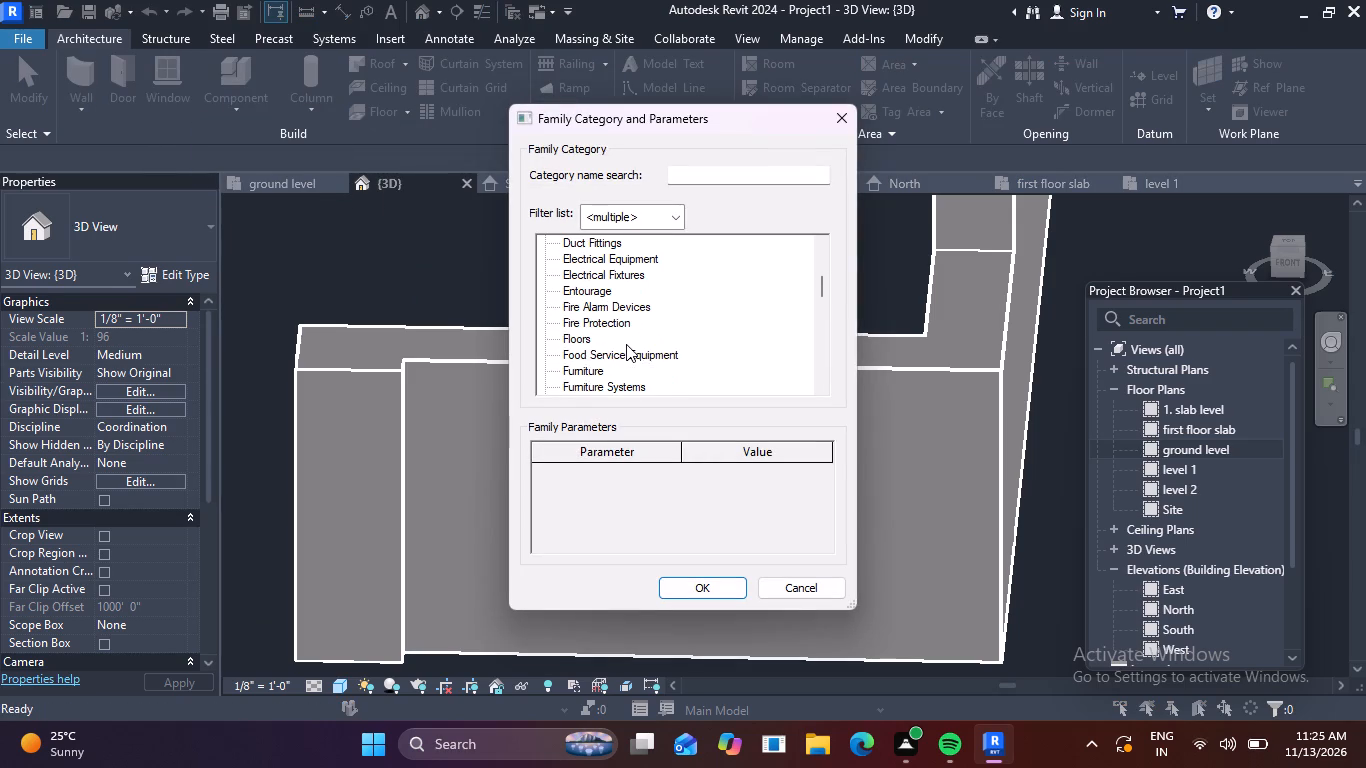
pyautogui.scroll(-2, 625, 344)
pyautogui.click(620, 368)
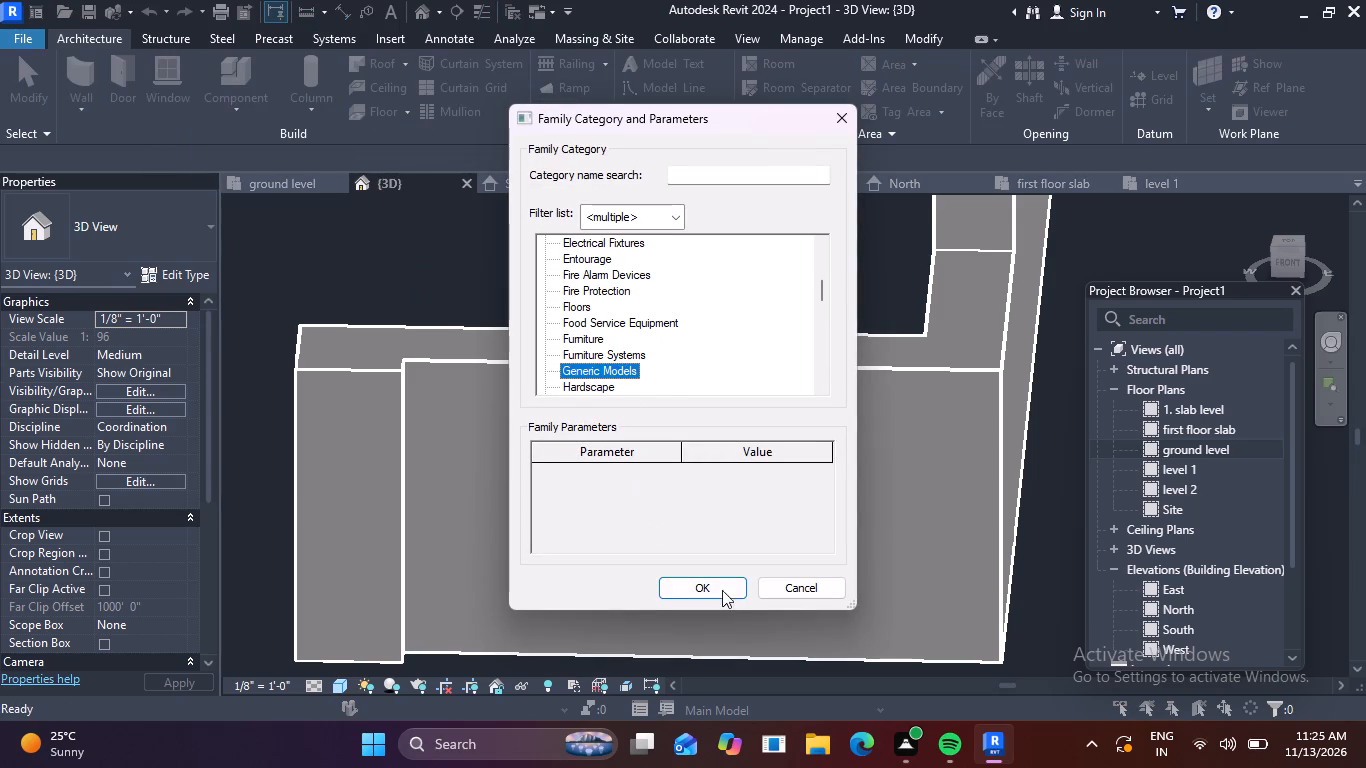
pyautogui.click(716, 593)
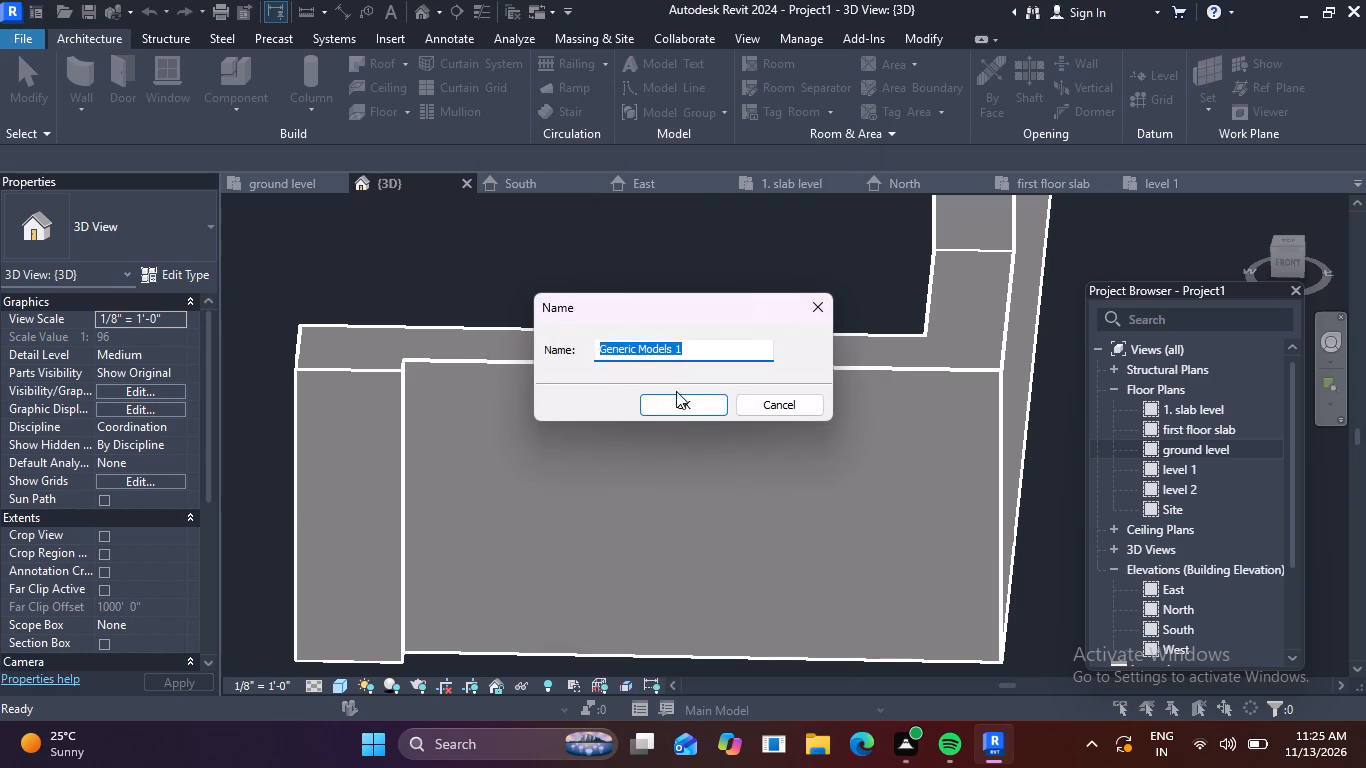
pyautogui.click(681, 405)
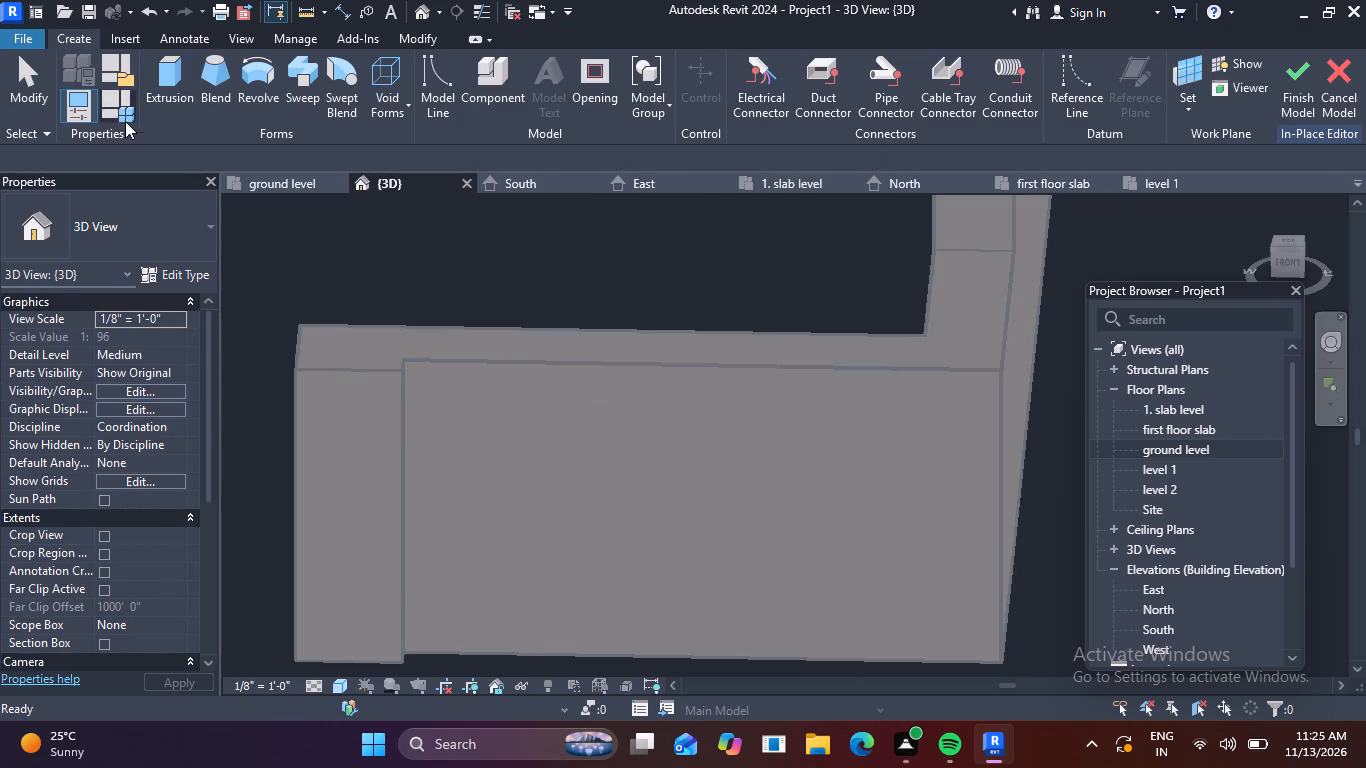
# Extrude a 7" high rectangle sketched on the low front wall's outer face along its top edge, from the 1'x1' column to the east corner.
pyautogui.click(182, 74)
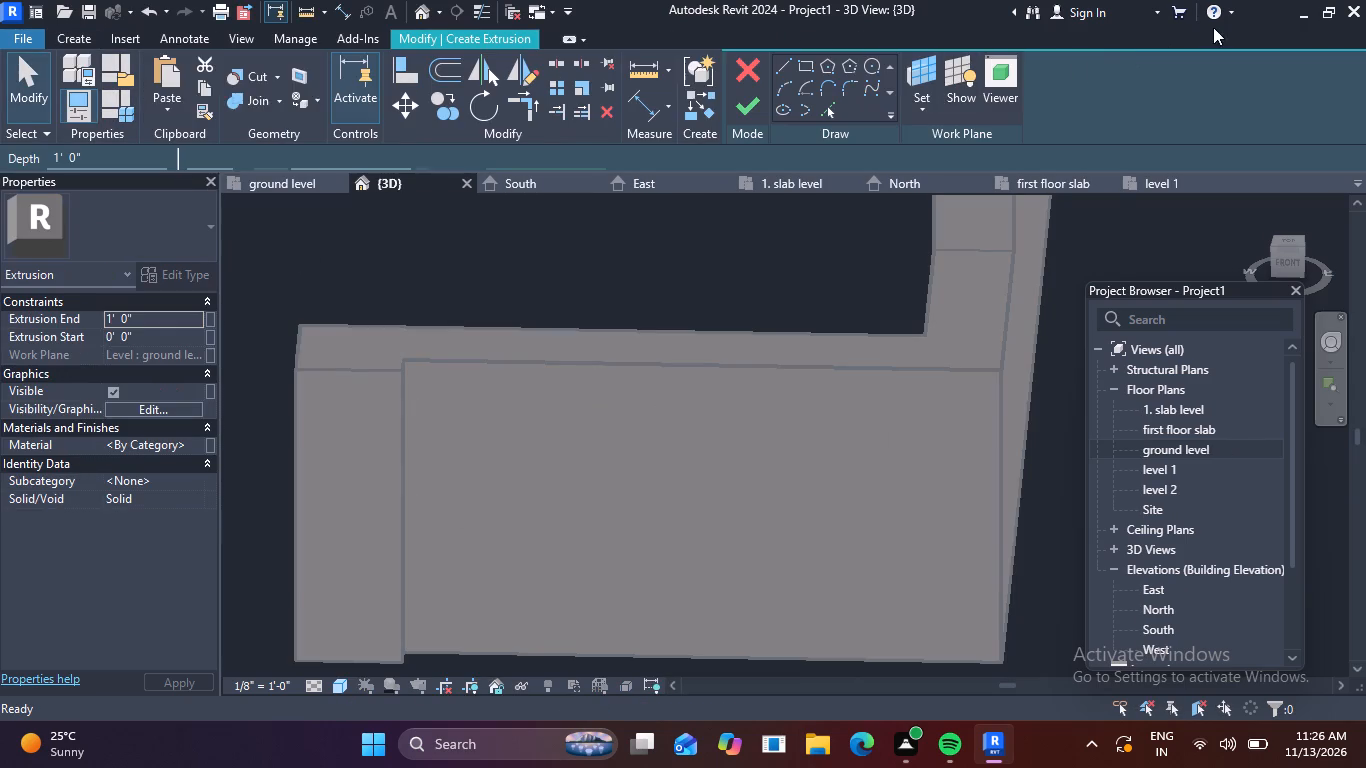
pyautogui.click(918, 104)
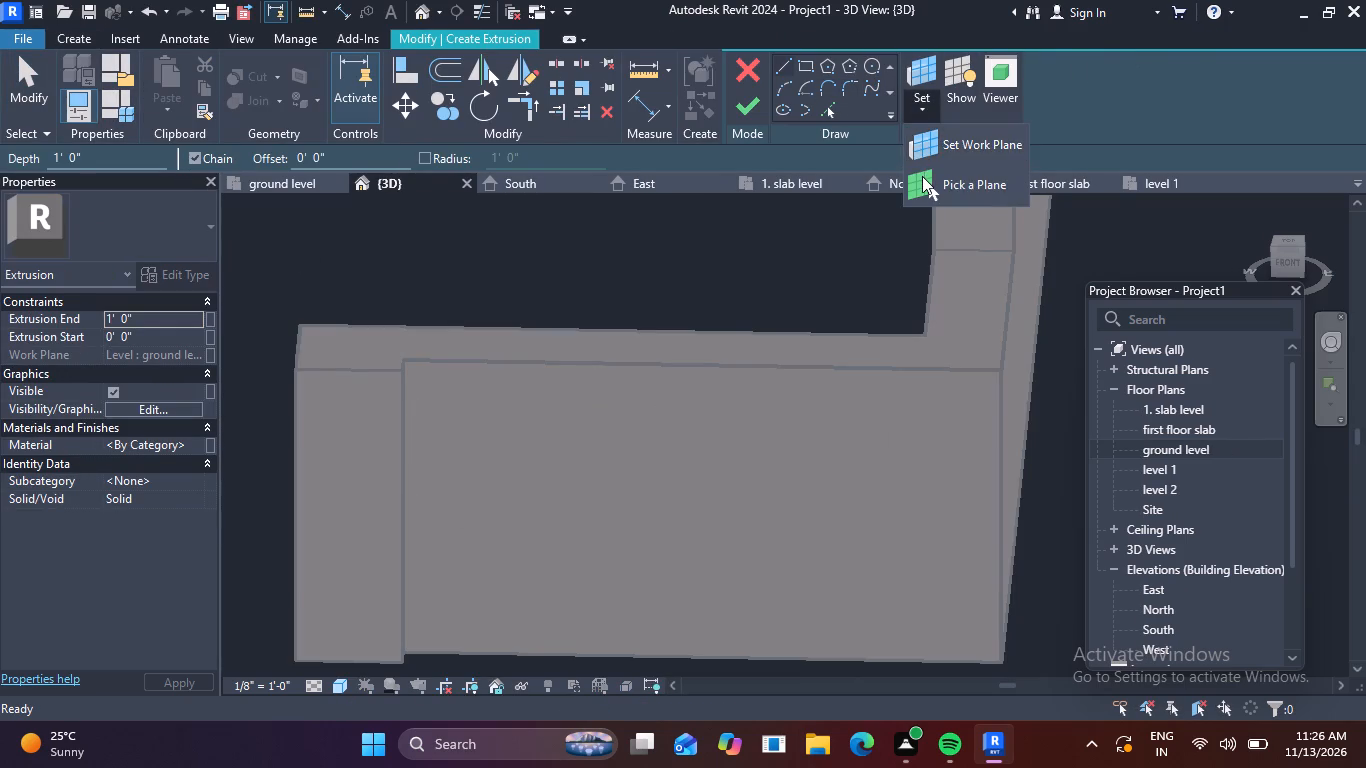
pyautogui.click(922, 176)
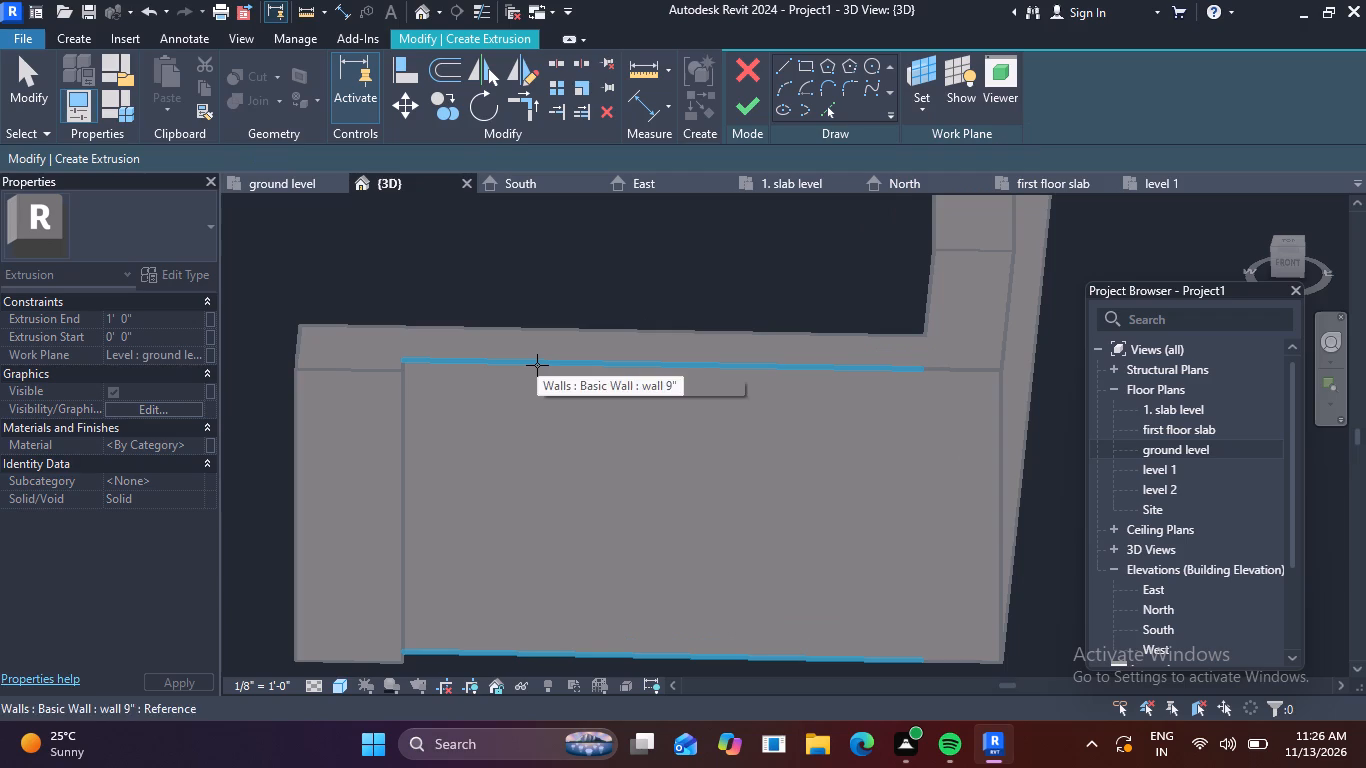
pyautogui.click(537, 365)
pyautogui.scroll(3, 412, 372)
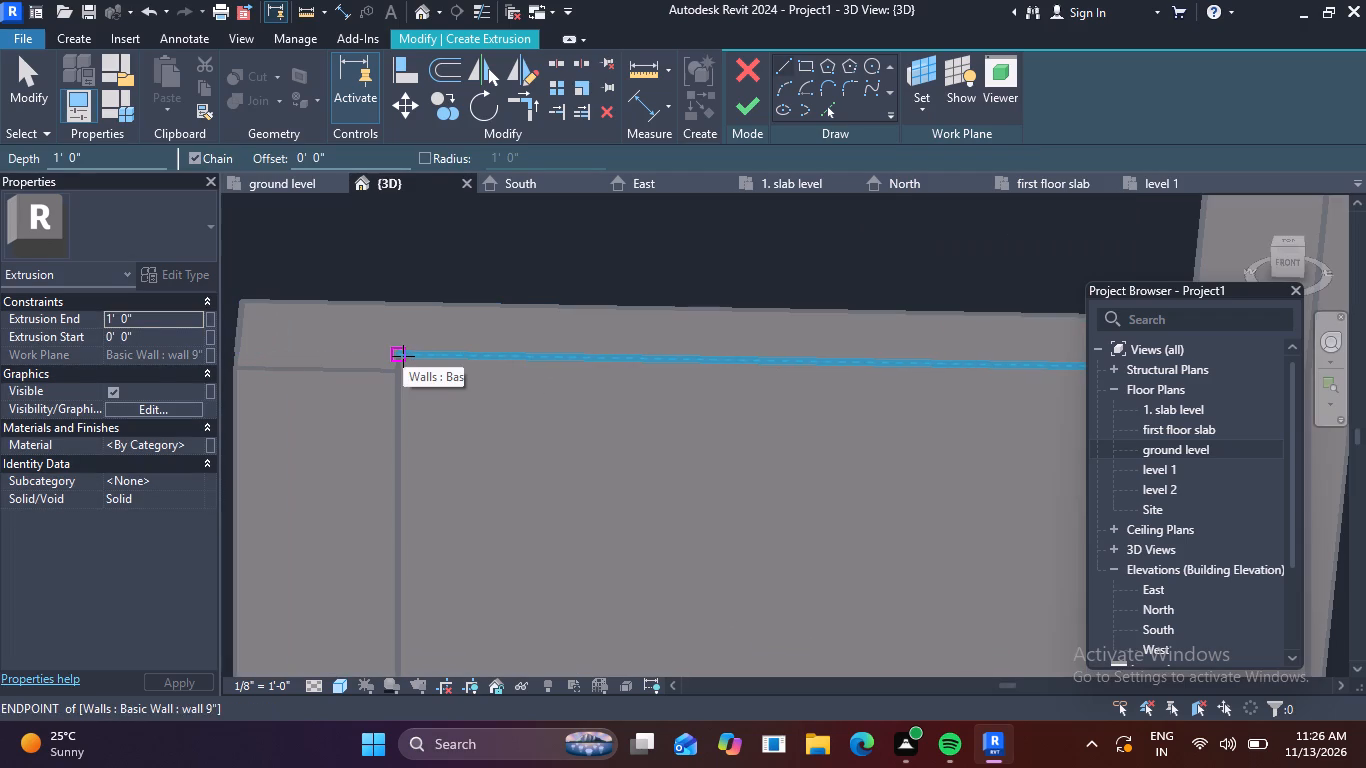
pyautogui.click(403, 356)
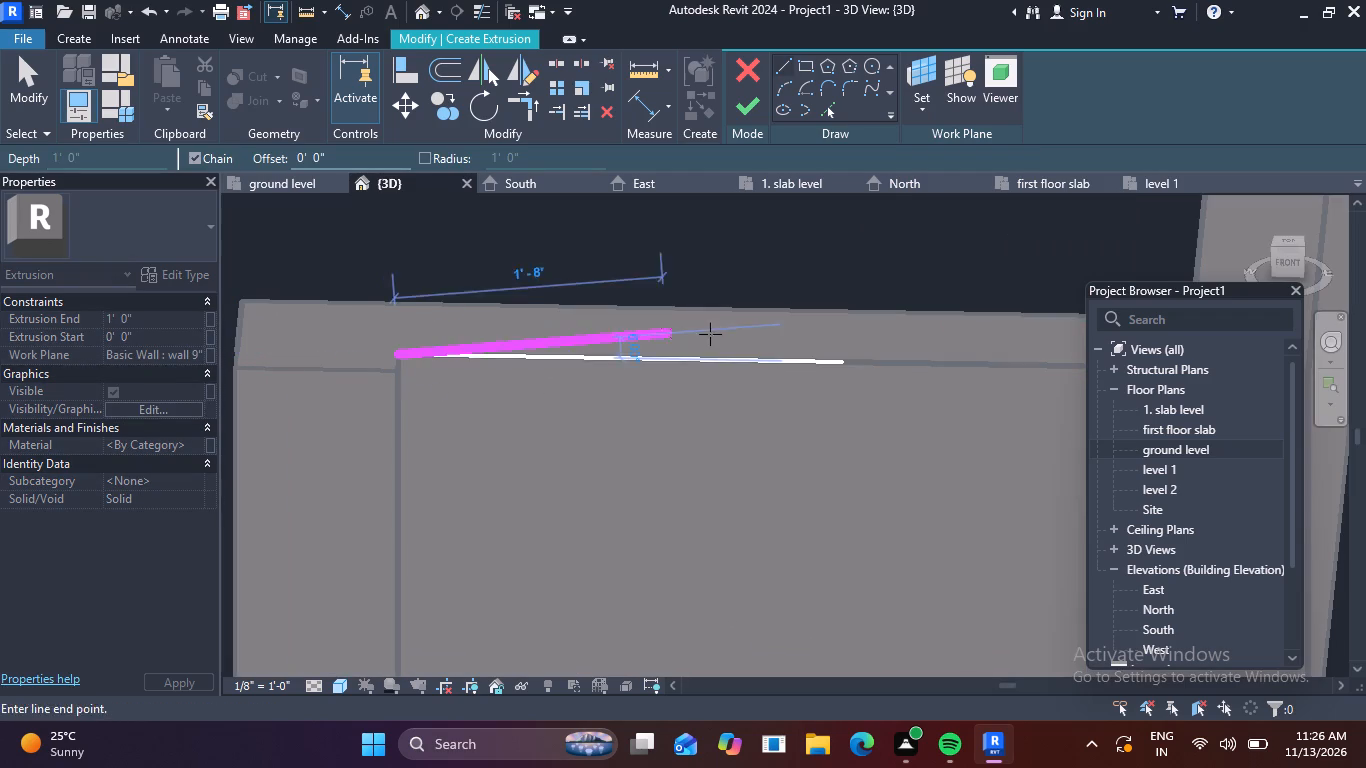
pyautogui.scroll(1, 875, 374)
pyautogui.moveTo(860, 364); pyautogui.dragTo(394, 354, button='middle')
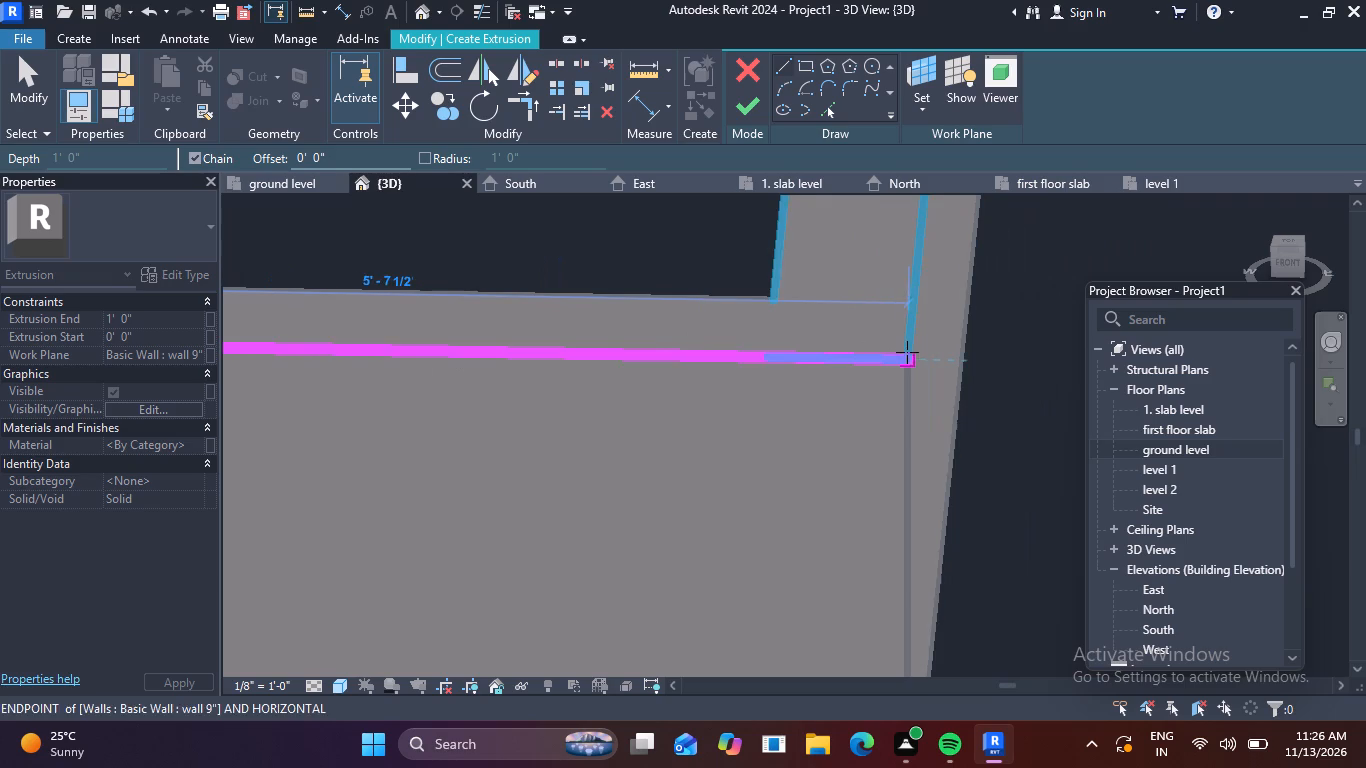
pyautogui.click(907, 352)
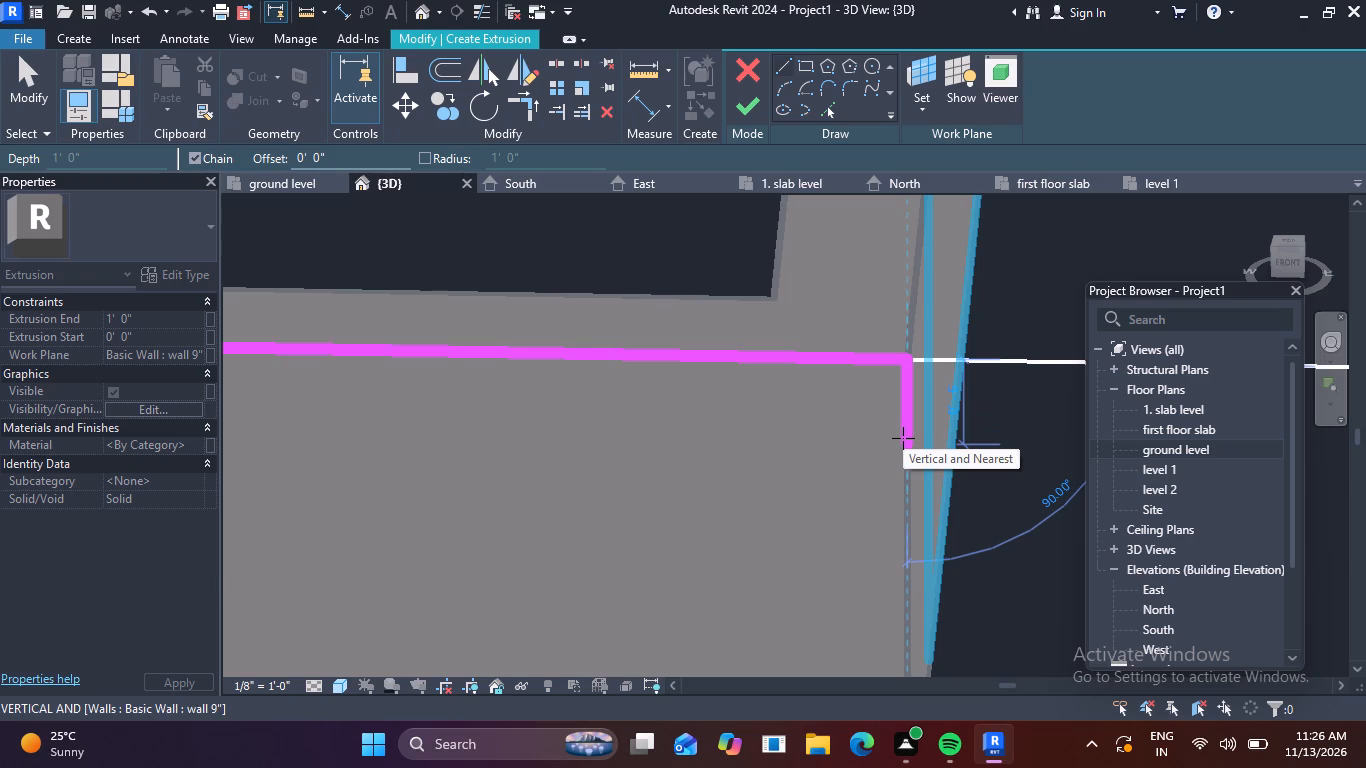
pyautogui.press('7')
pyautogui.hotkey('shift', '"')
pyautogui.press('Return')
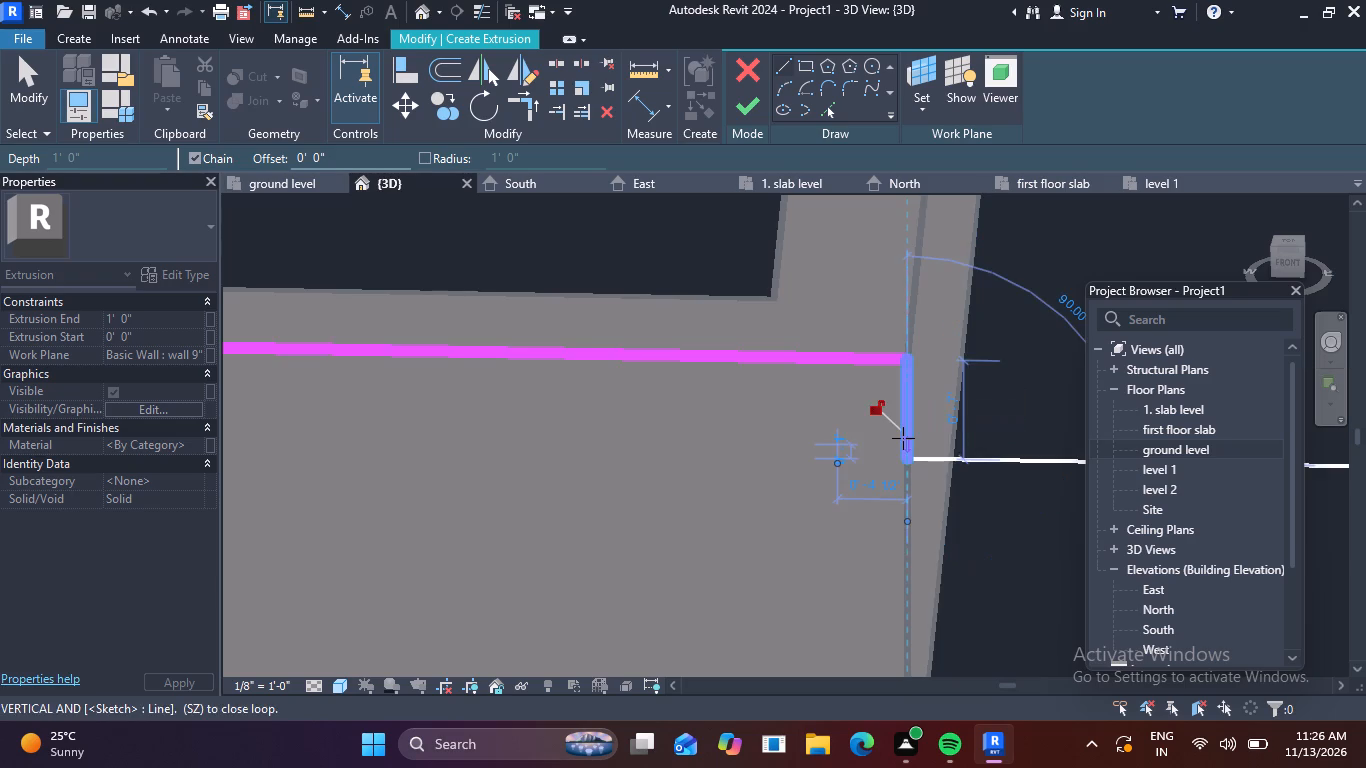
pyautogui.scroll(-2, 736, 450)
pyautogui.moveTo(734, 450); pyautogui.dragTo(992, 393, button='middle')
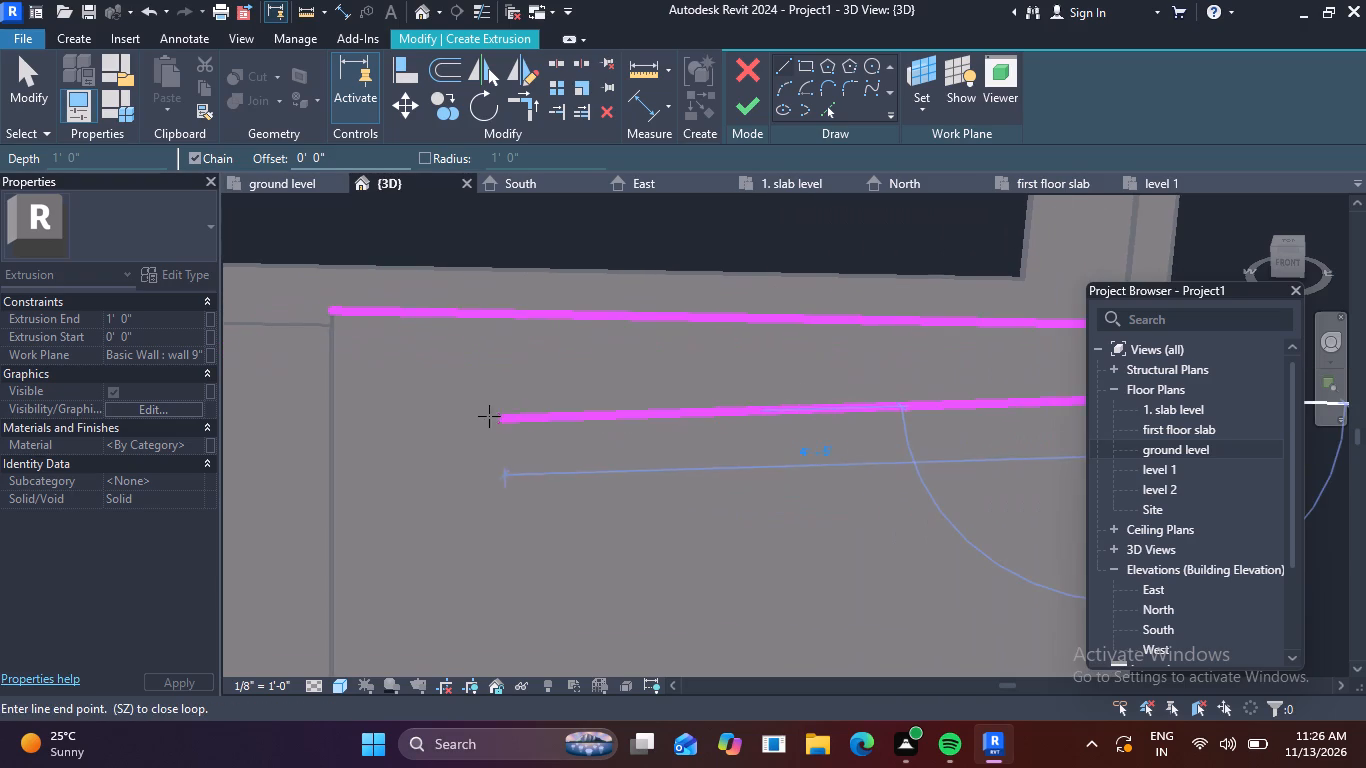
pyautogui.click(334, 383)
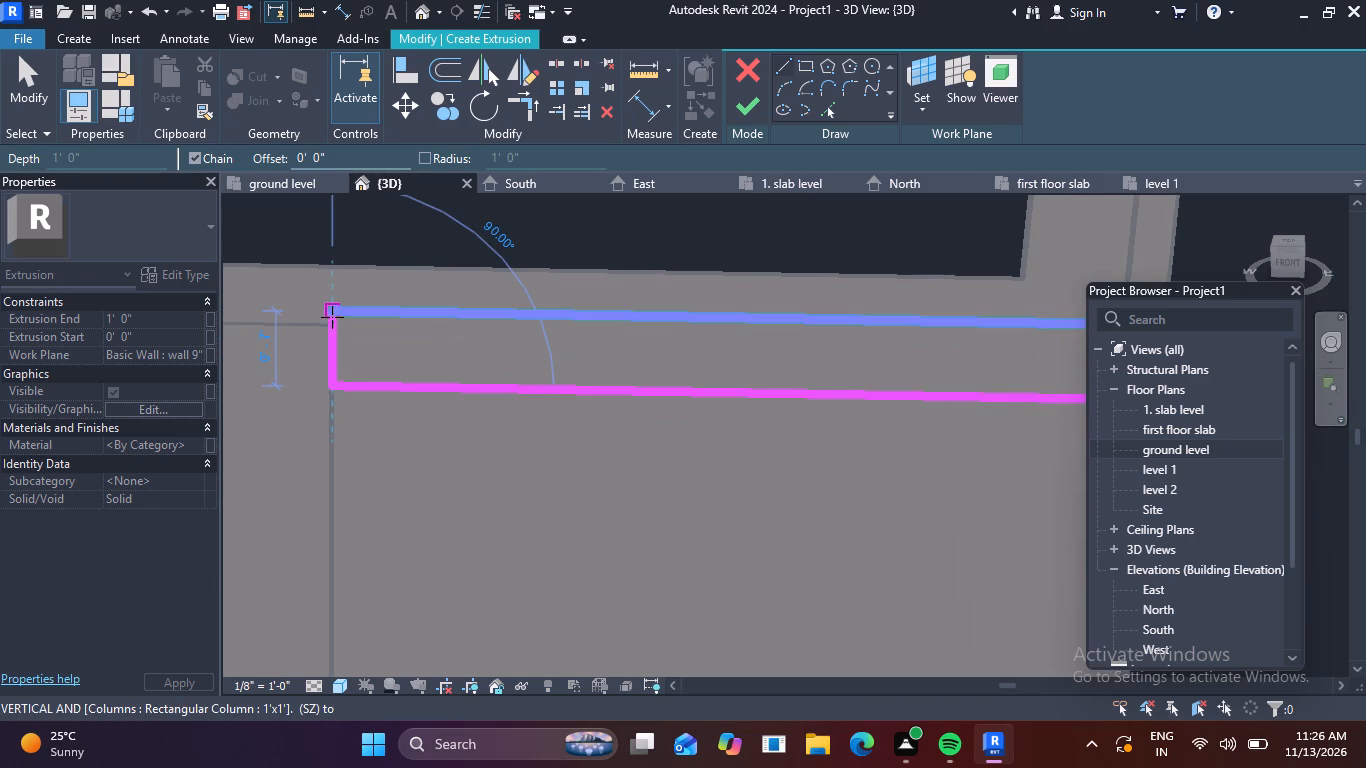
pyautogui.click(334, 315)
pyautogui.press('Escape')
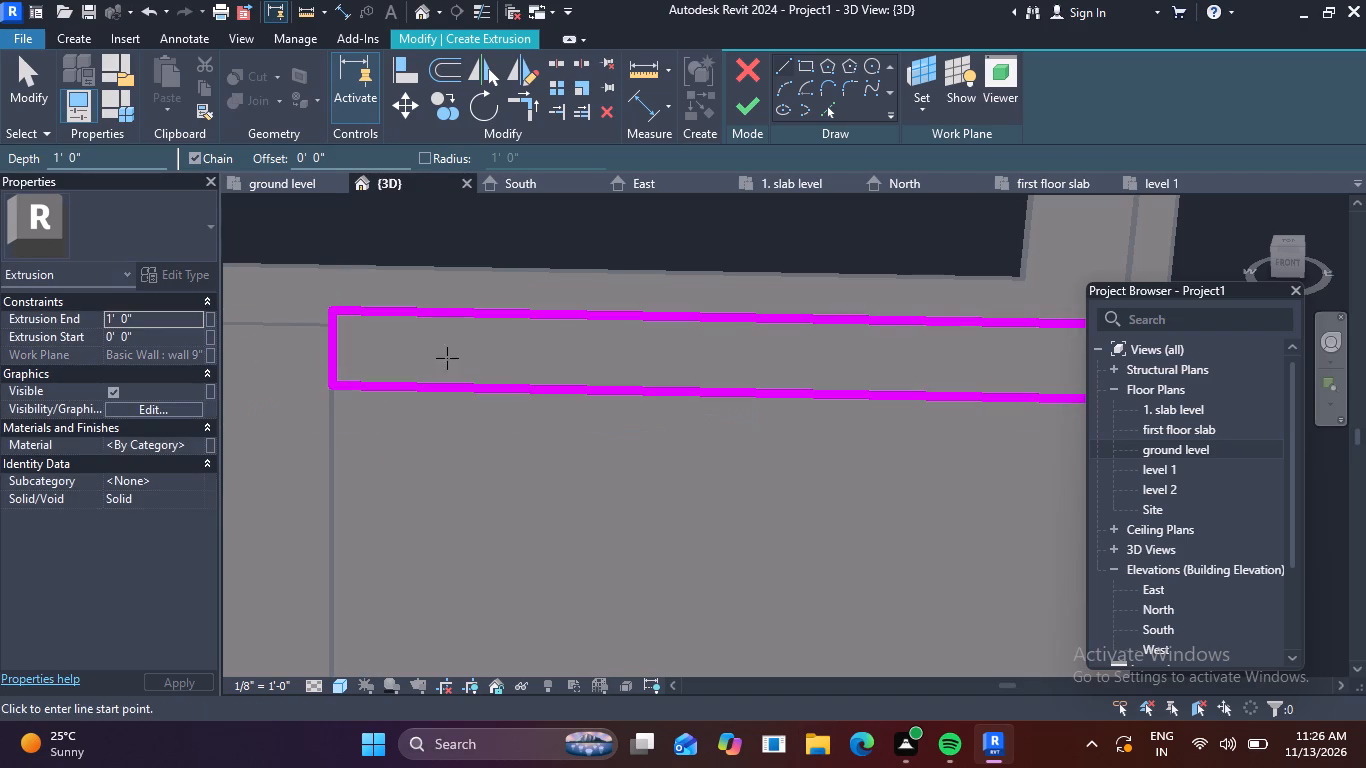
pyautogui.click(743, 111)
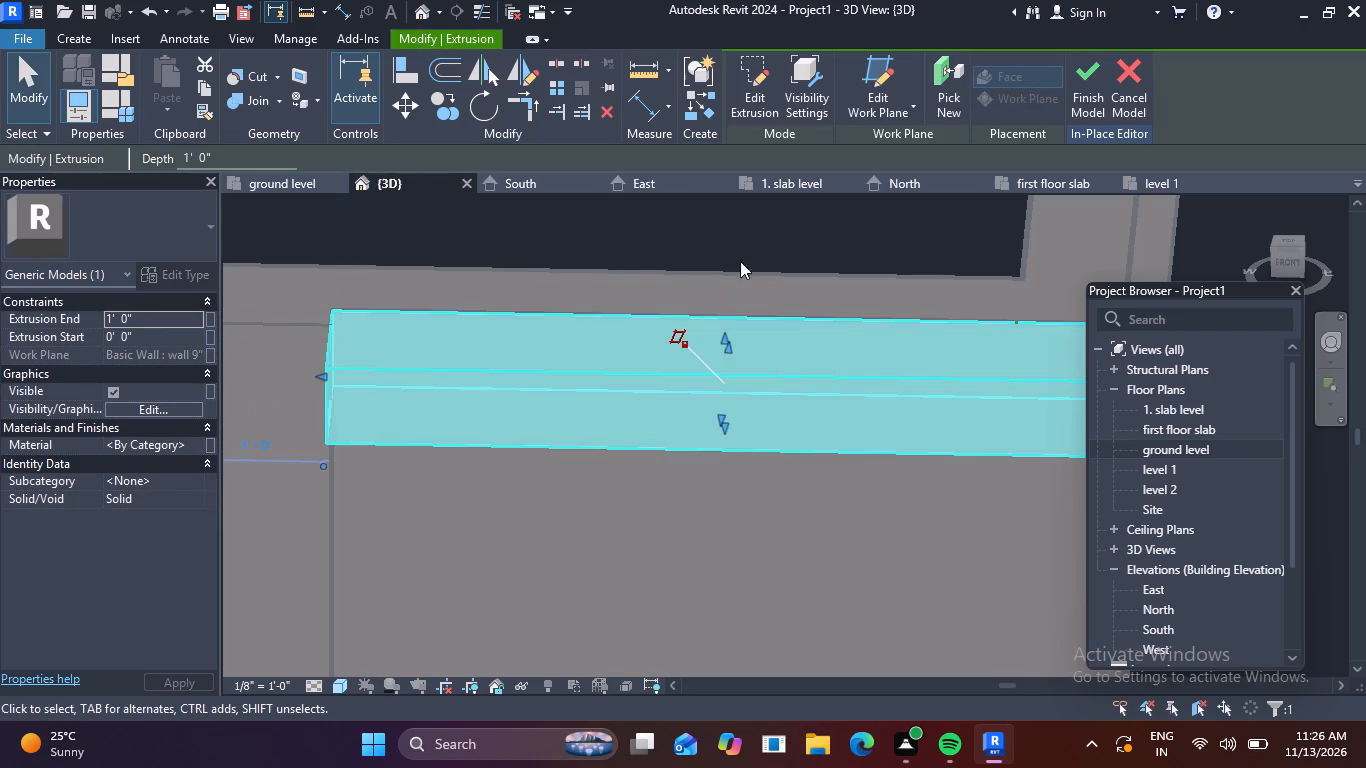
# Set the strip's extrusion end to 1".
pyautogui.scroll(-4, 779, 251)
pyautogui.keyDown('shift'); pyautogui.moveTo(849, 236); pyautogui.dragTo(787, 329, button='middle'); pyautogui.keyUp('shift')
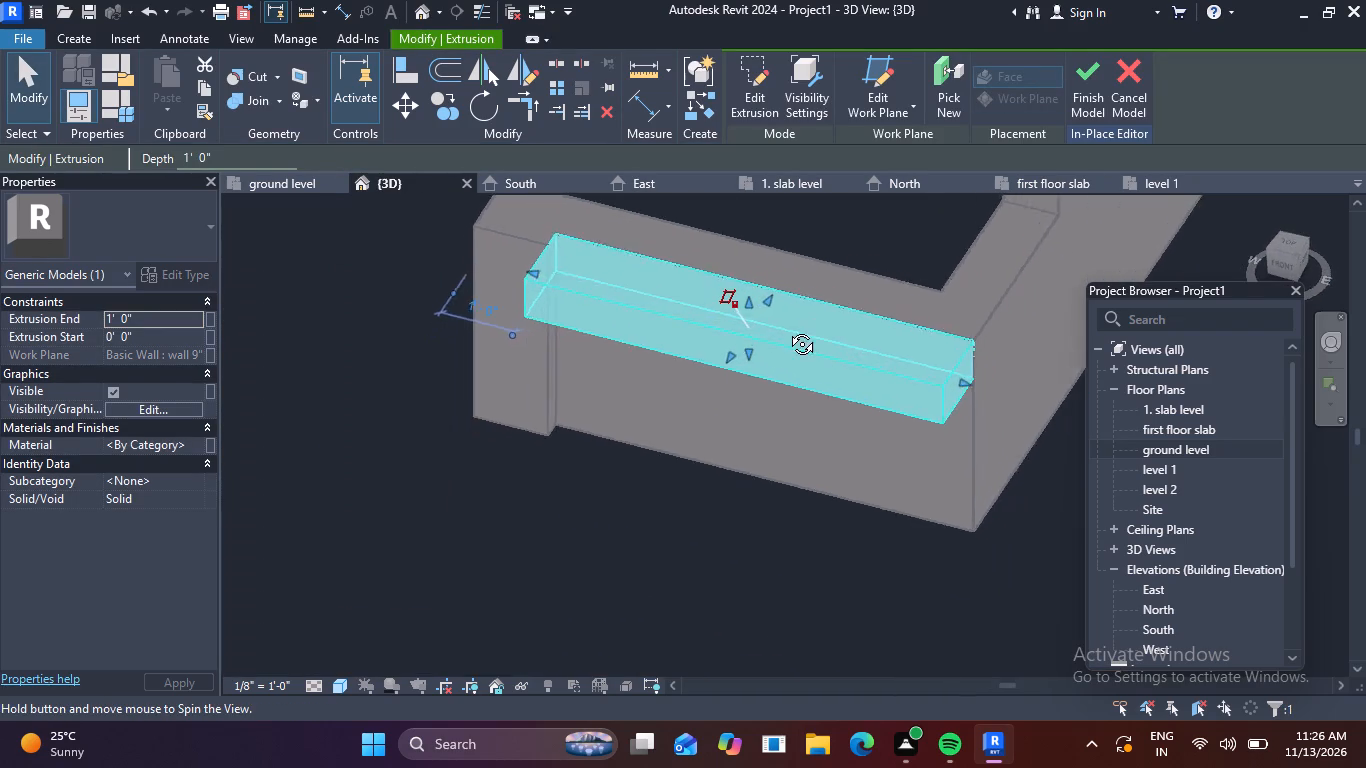
pyautogui.keyDown('shift'); pyautogui.moveTo(787, 329); pyautogui.dragTo(717, 365, button='middle'); pyautogui.keyUp('shift')
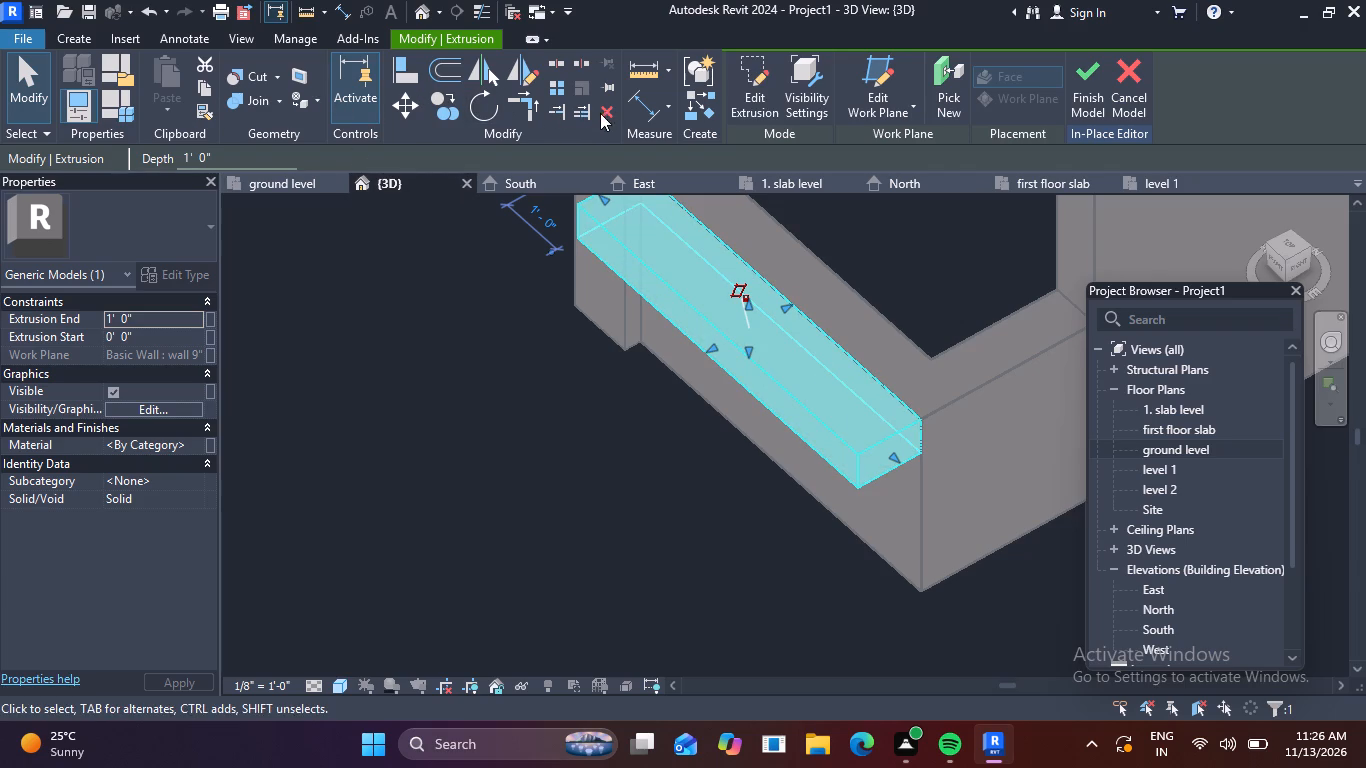
pyautogui.click(169, 317)
pyautogui.press('BackSpace')
pyautogui.press('BackSpace')
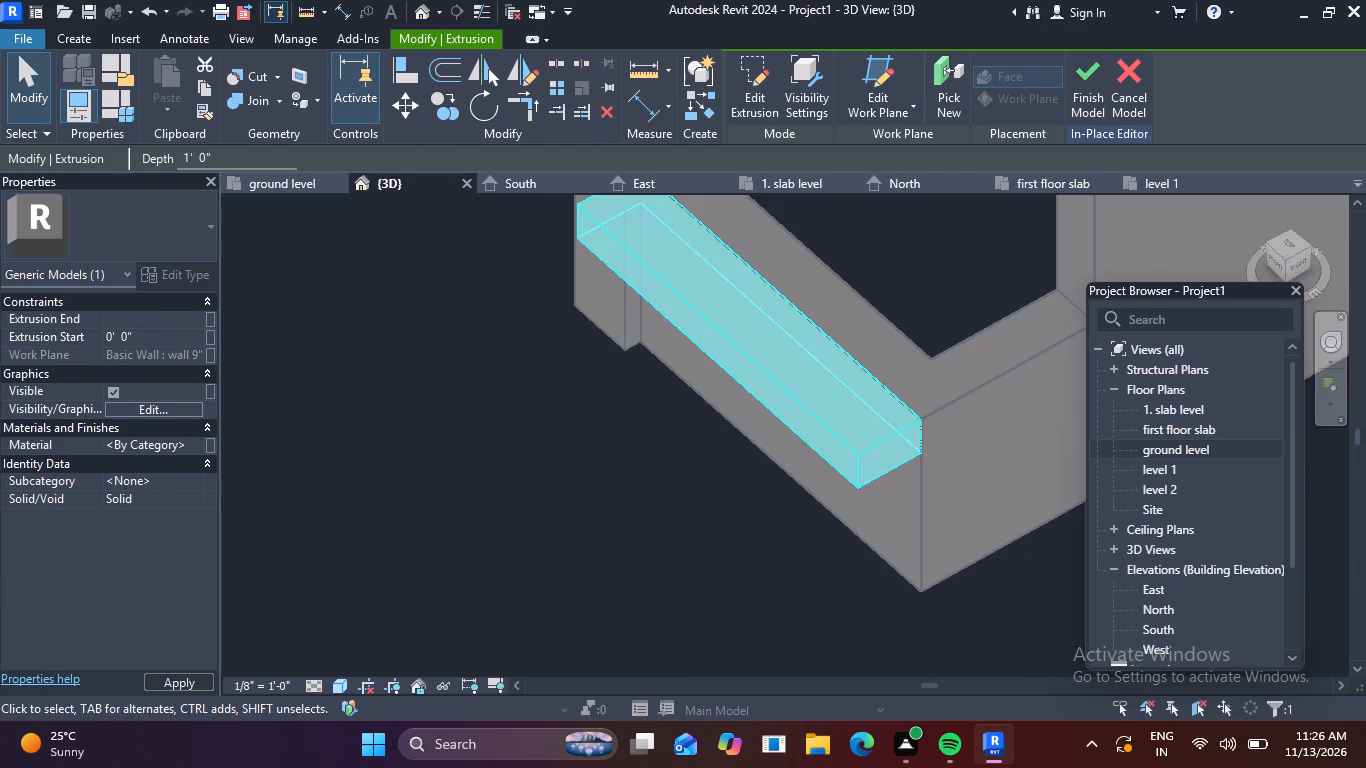
pyautogui.write('1"')
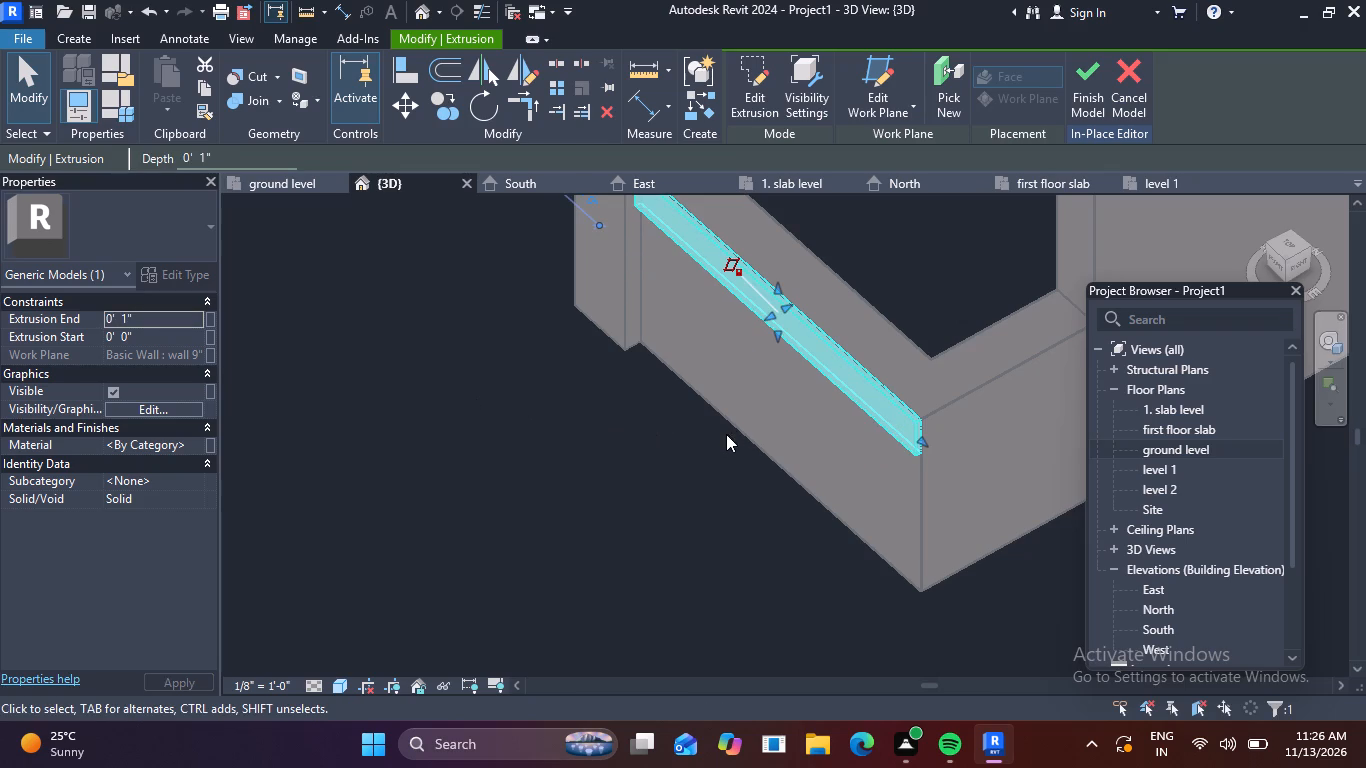
pyautogui.press('Escape')
# Start a second extrusion in the in-place model, picking the east side face of the low wall as its work plane.
pyautogui.scroll(-2, 677, 429)
pyautogui.keyDown('shift'); pyautogui.moveTo(658, 498); pyautogui.dragTo(742, 405, button='middle'); pyautogui.keyUp('shift')
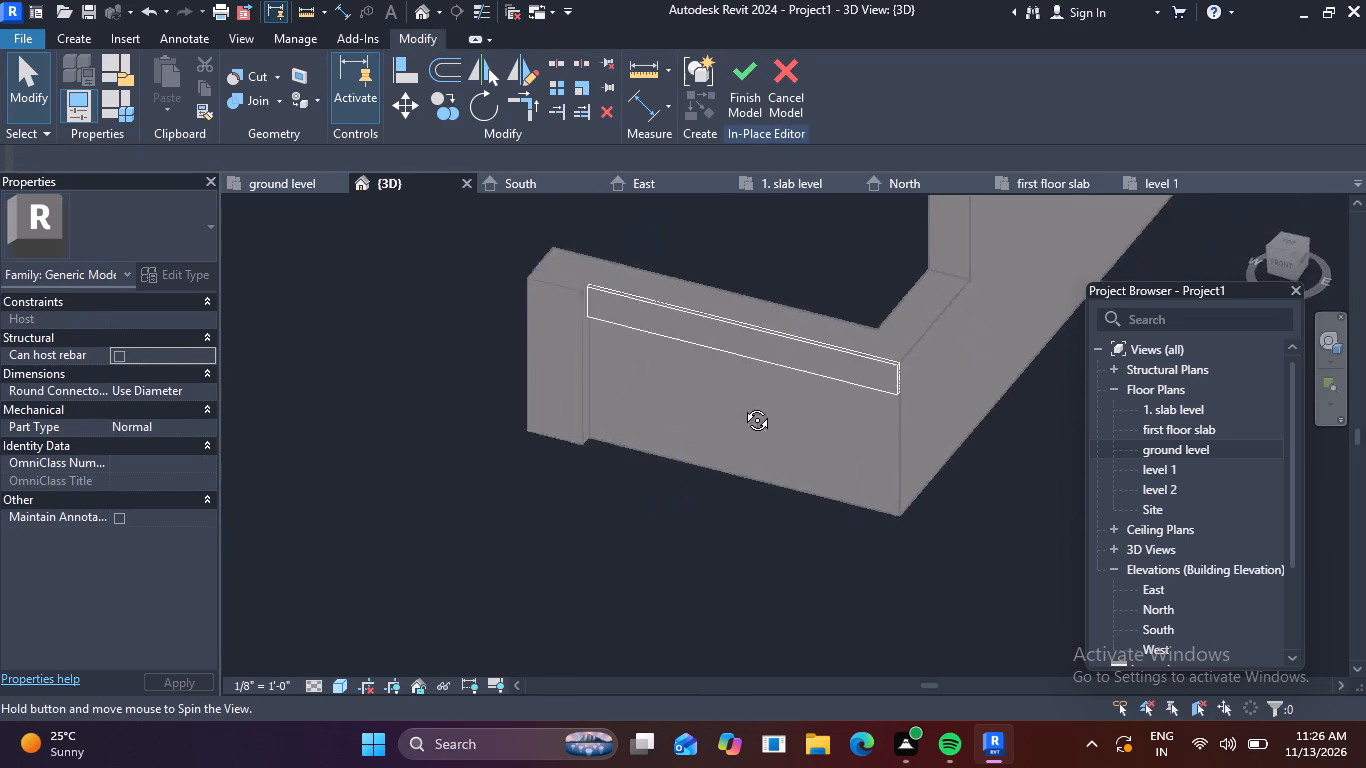
pyautogui.keyDown('shift'); pyautogui.moveTo(742, 405); pyautogui.dragTo(606, 268, button='middle'); pyautogui.keyUp('shift')
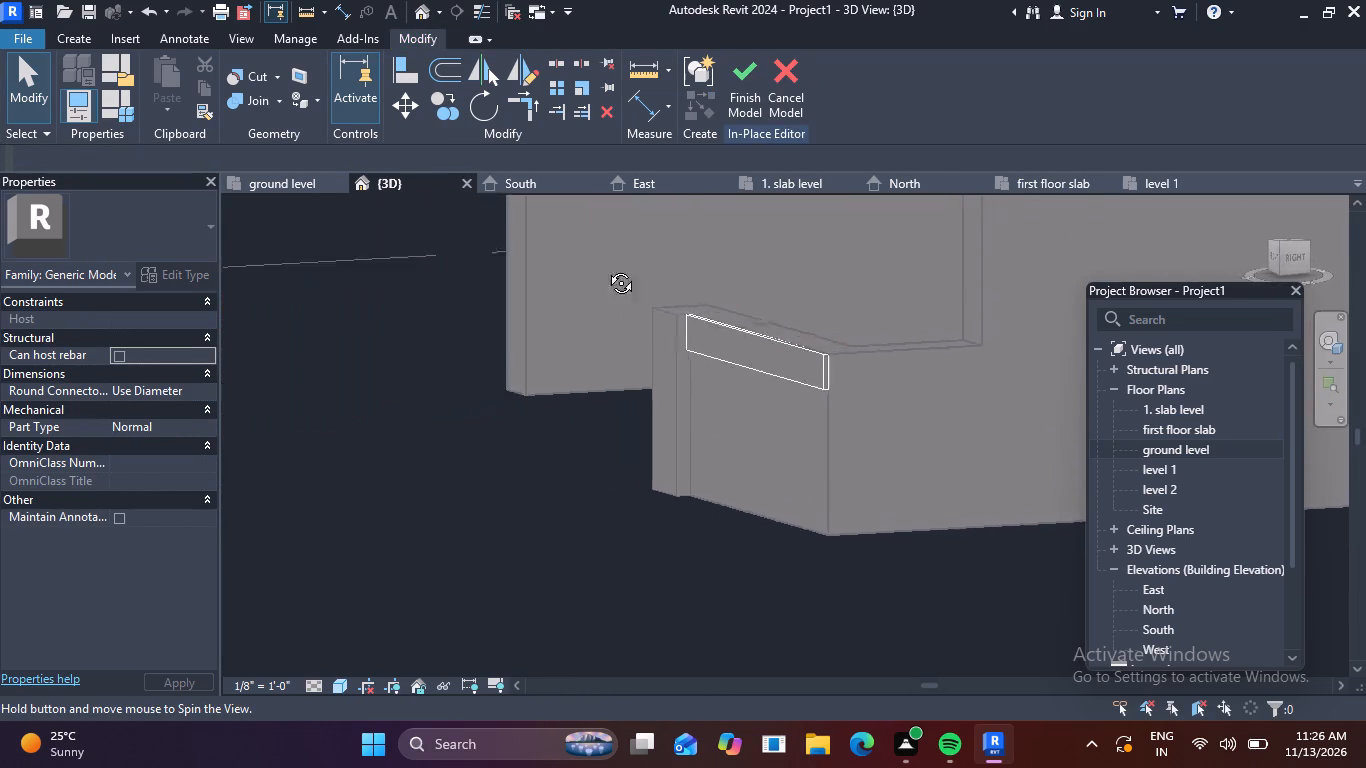
pyautogui.keyDown('shift'); pyautogui.moveTo(606, 268); pyautogui.dragTo(545, 286, button='middle'); pyautogui.keyUp('shift')
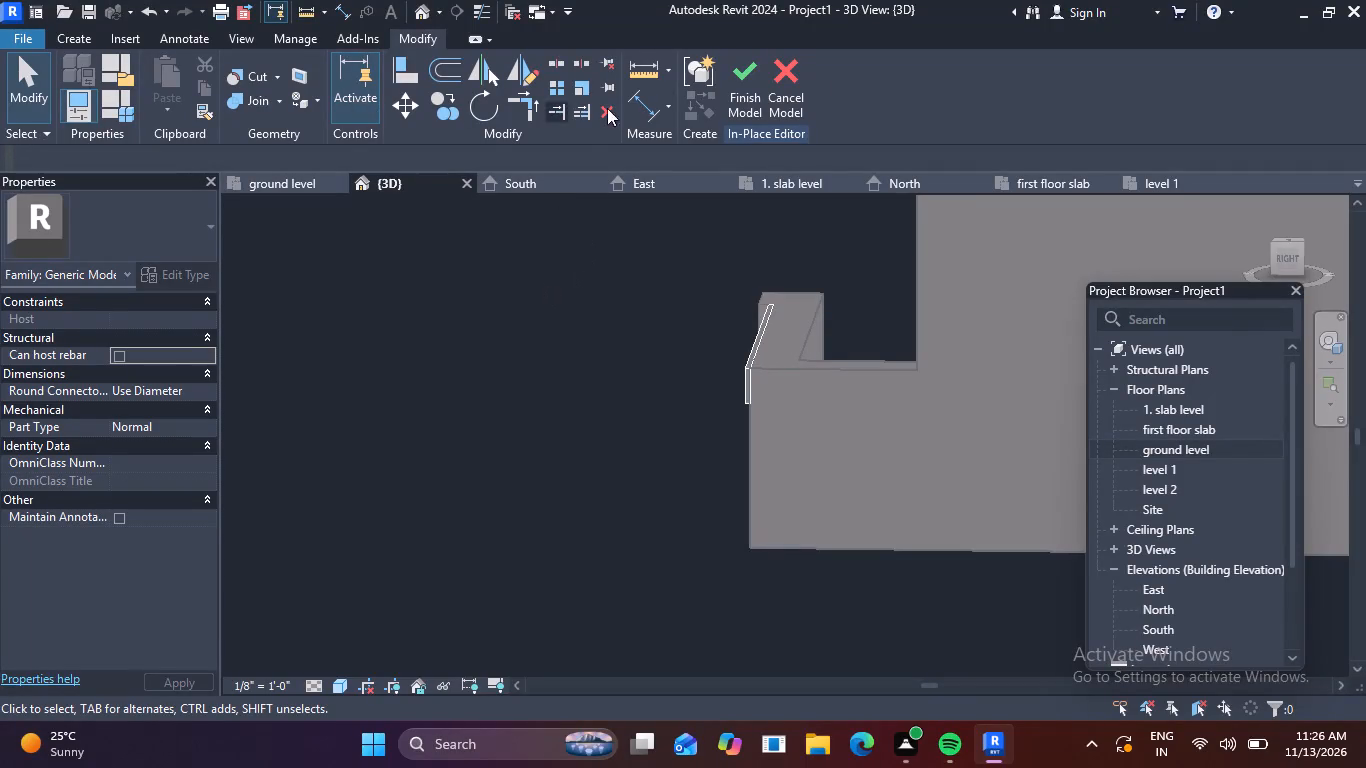
pyautogui.click(75, 42)
pyautogui.click(165, 74)
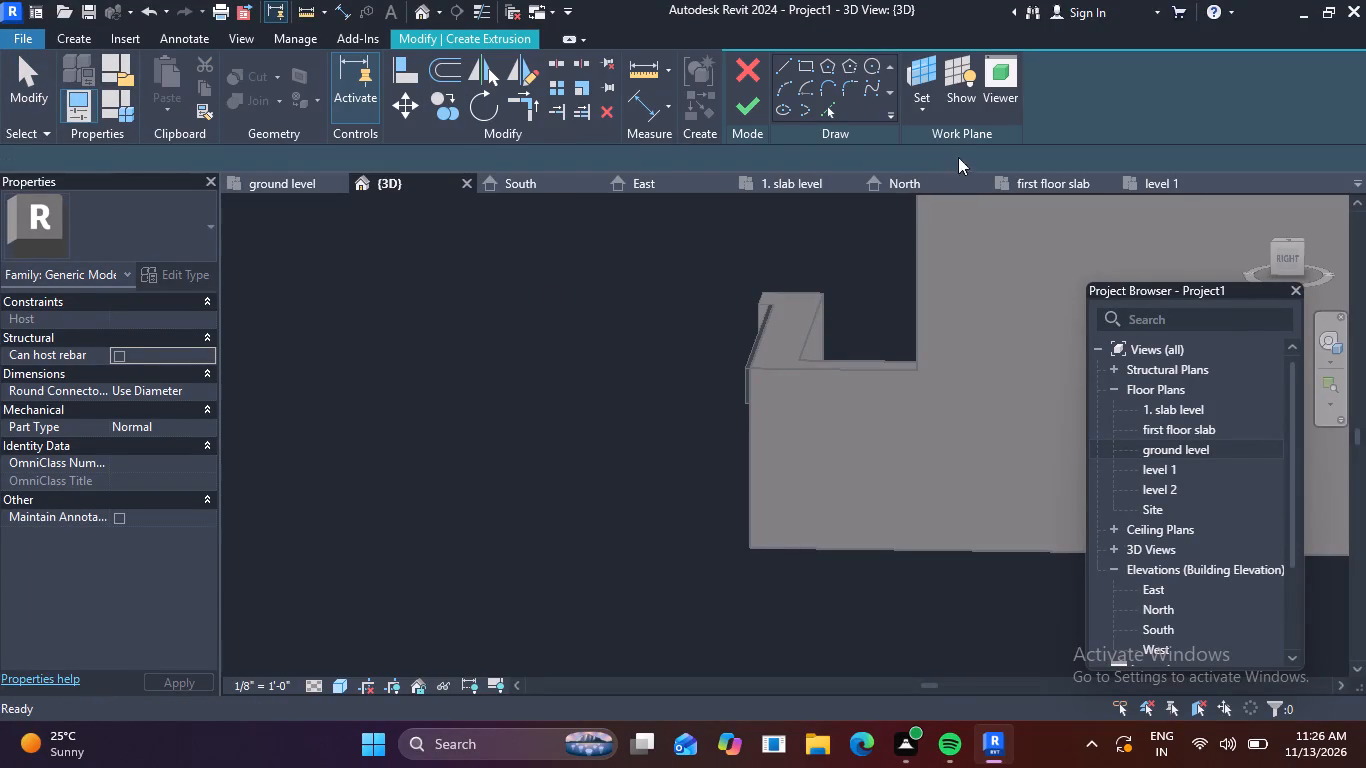
pyautogui.click(931, 103)
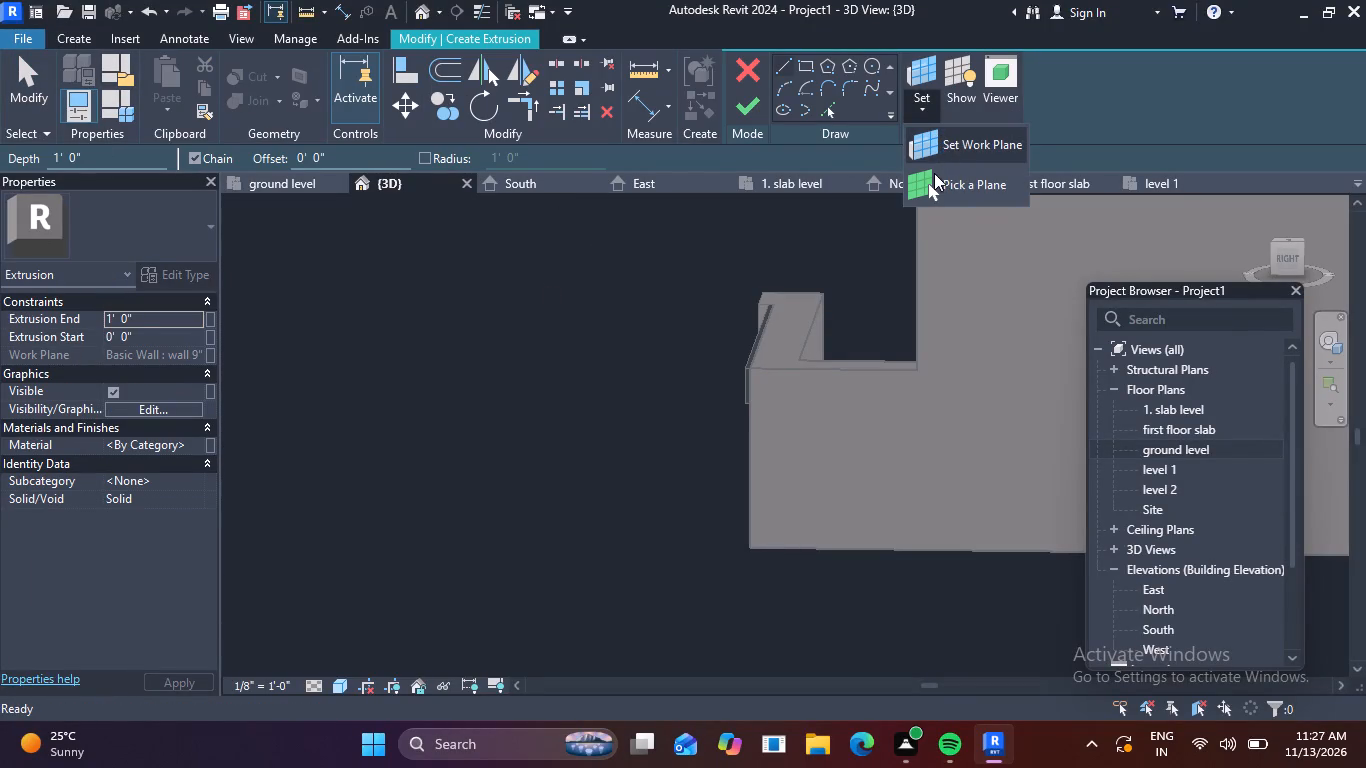
pyautogui.click(933, 186)
pyautogui.doubleClick(833, 372)
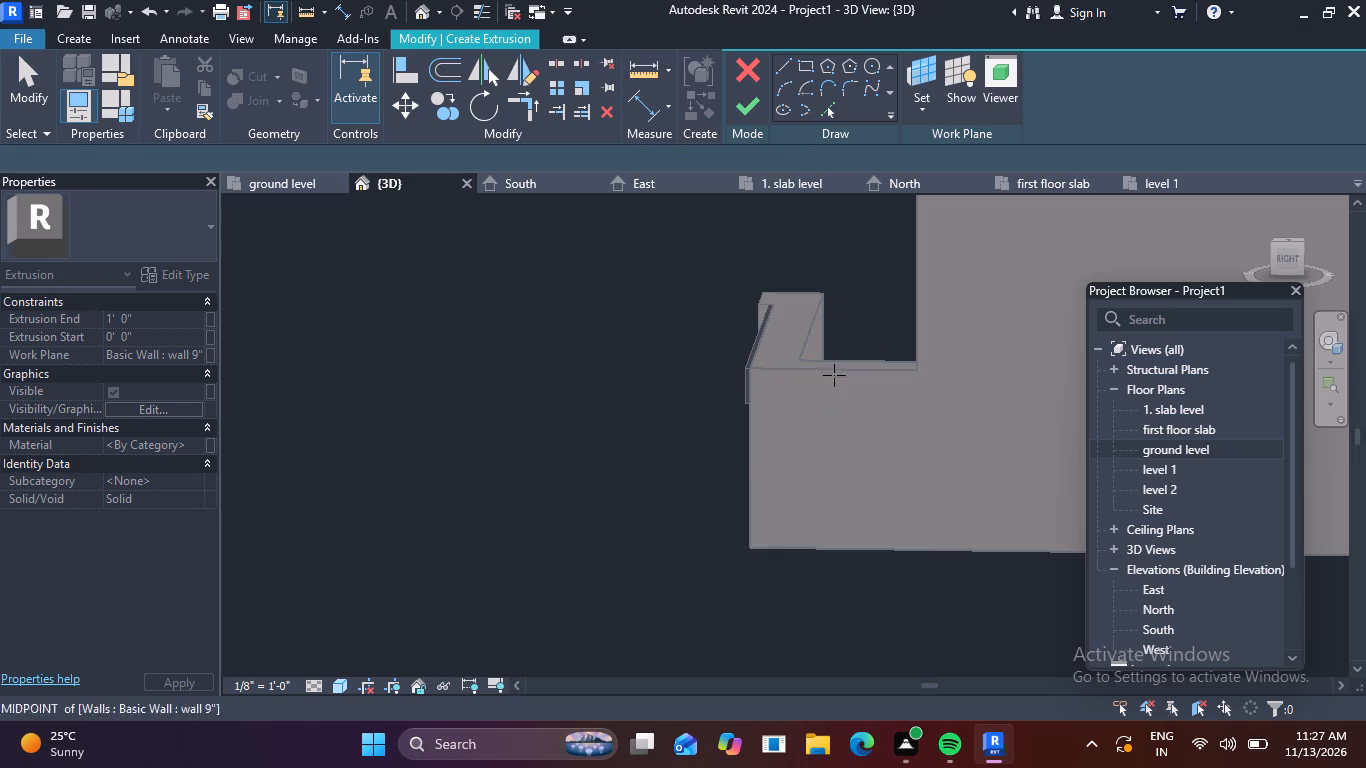
pyautogui.press('Escape')
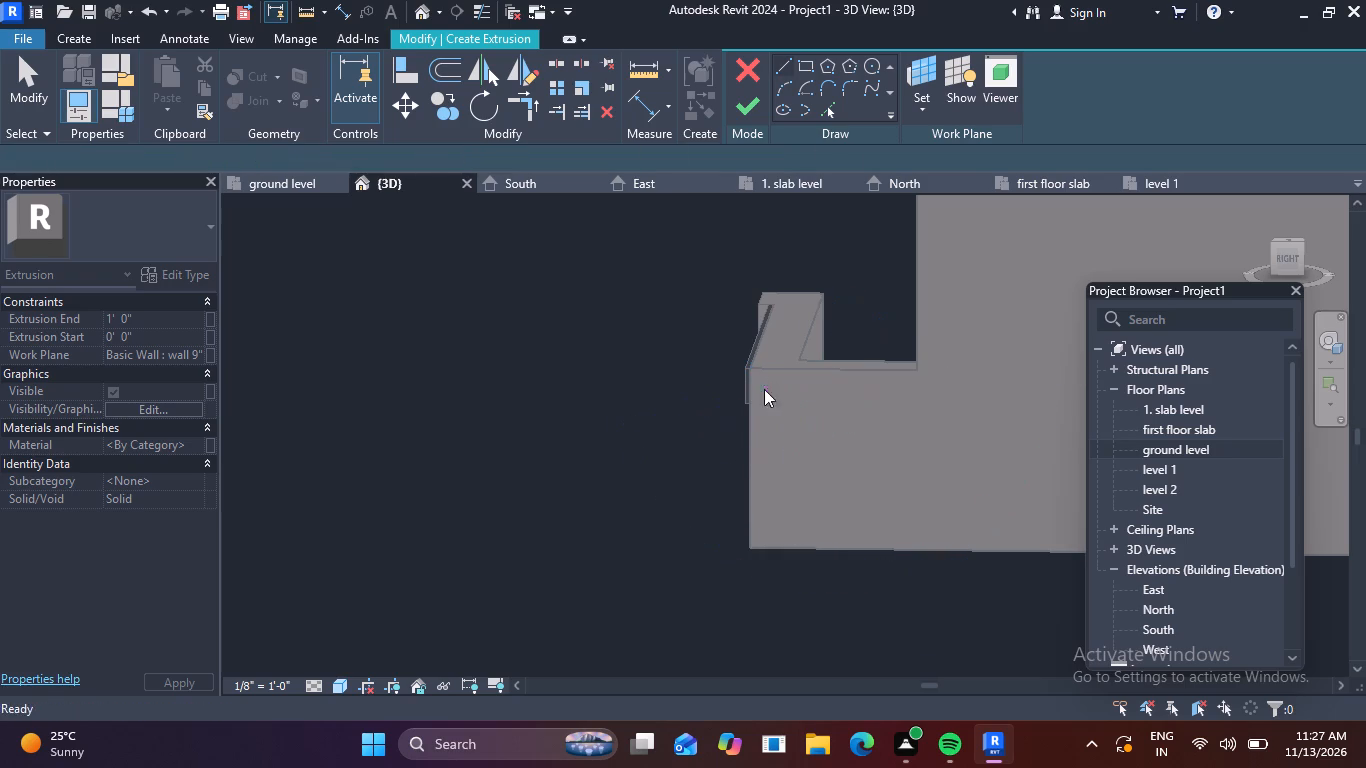
# Extrude a 7" high closed outline sketched along the low wall's east top edge, from the front strip's outer corner to the taller house wall.
pyautogui.scroll(6, 737, 368)
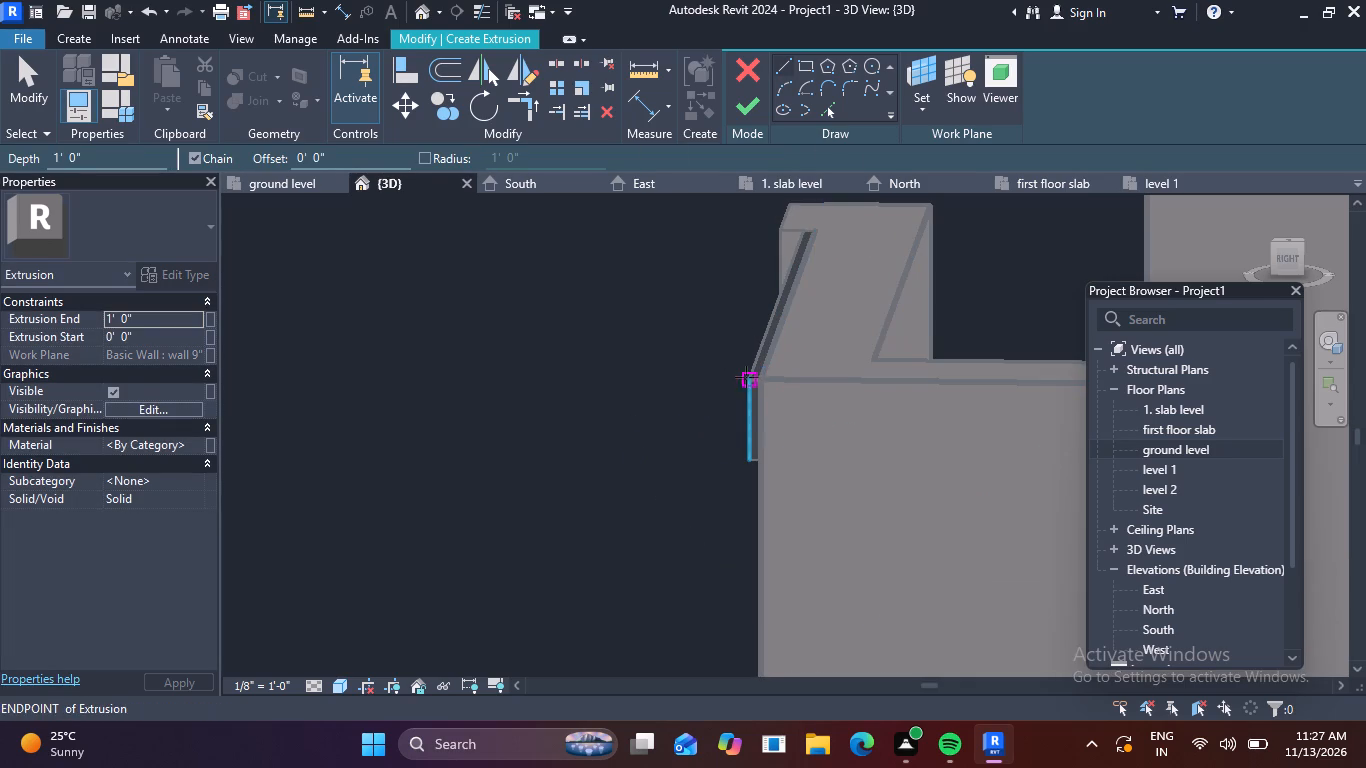
pyautogui.scroll(5, 743, 387)
pyautogui.click(754, 372)
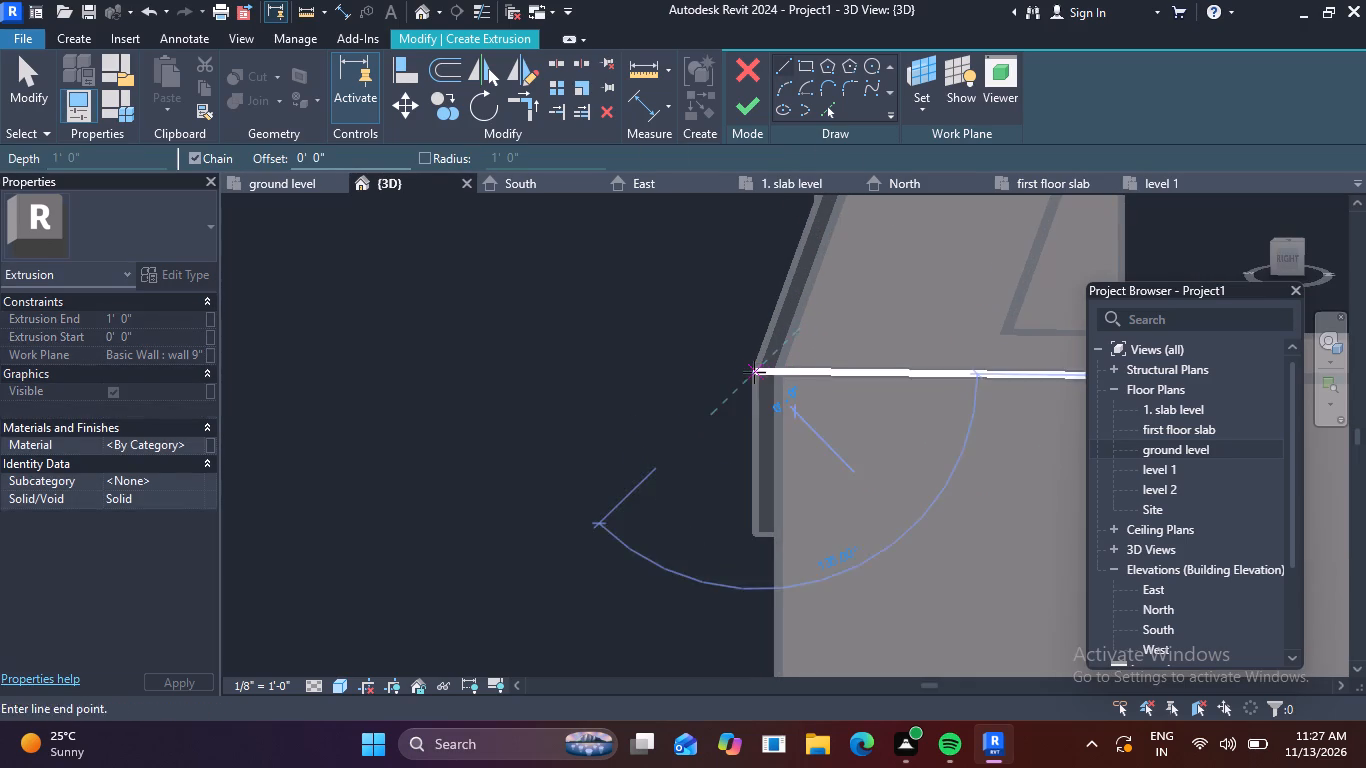
pyautogui.scroll(-1, 1017, 377)
pyautogui.moveTo(1017, 377); pyautogui.dragTo(655, 351, button='middle')
pyautogui.scroll(-3, 800, 351)
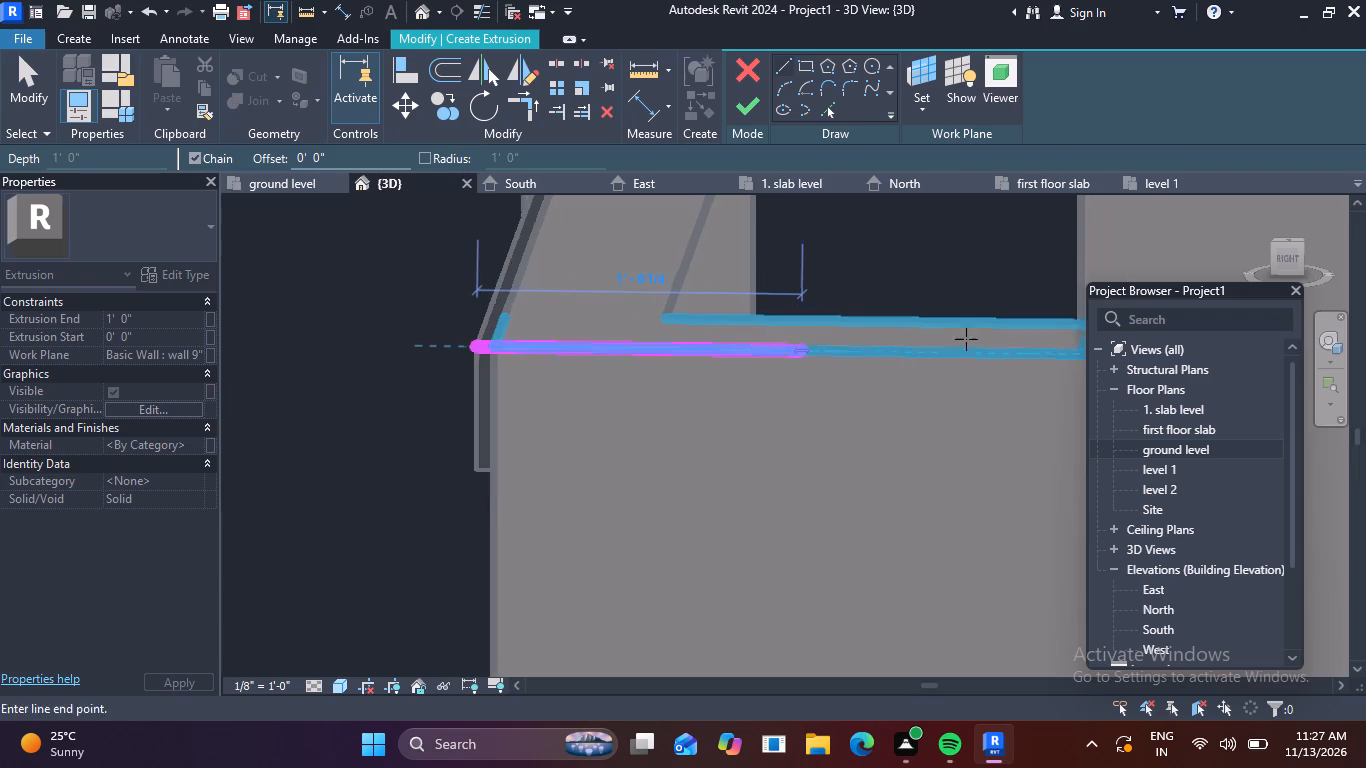
pyautogui.moveTo(966, 339); pyautogui.dragTo(857, 314, button='middle')
pyautogui.click(904, 327)
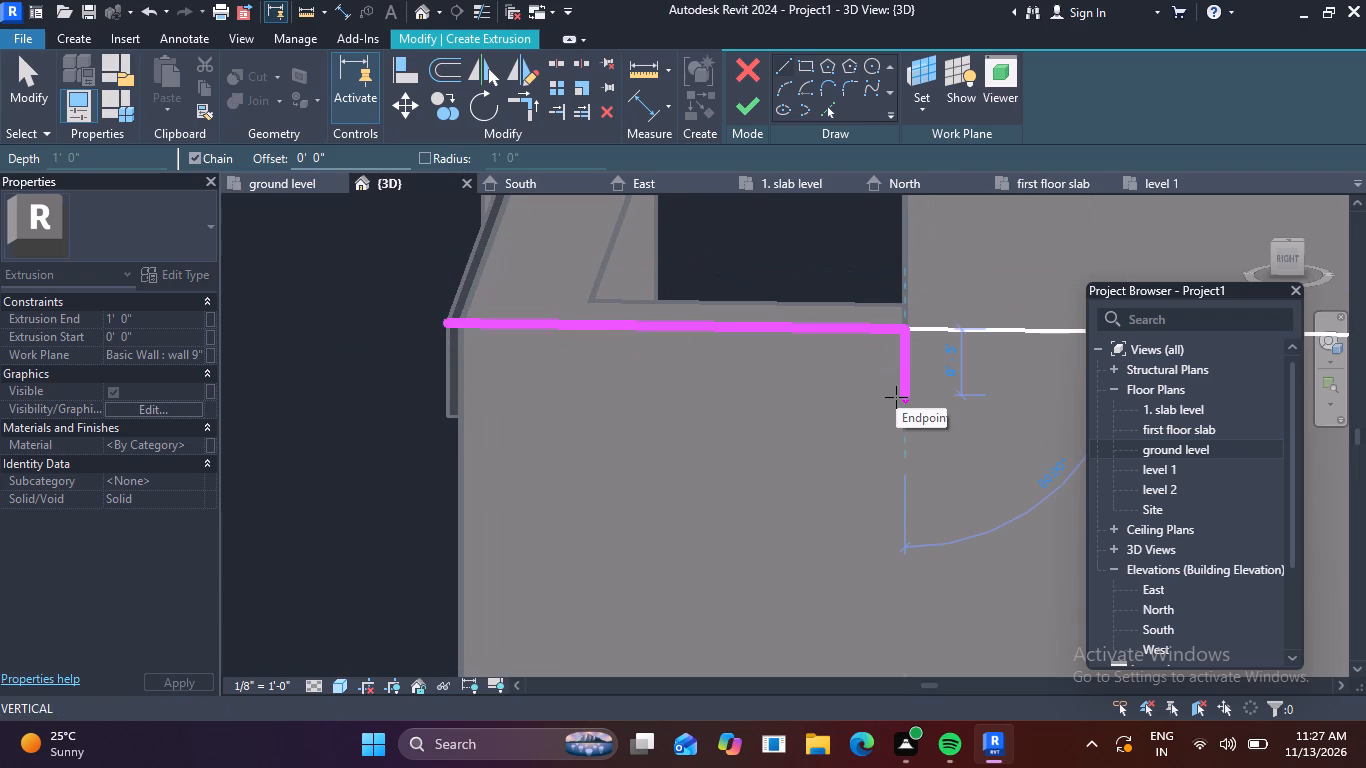
pyautogui.press('7')
pyautogui.hotkey('shift', '"')
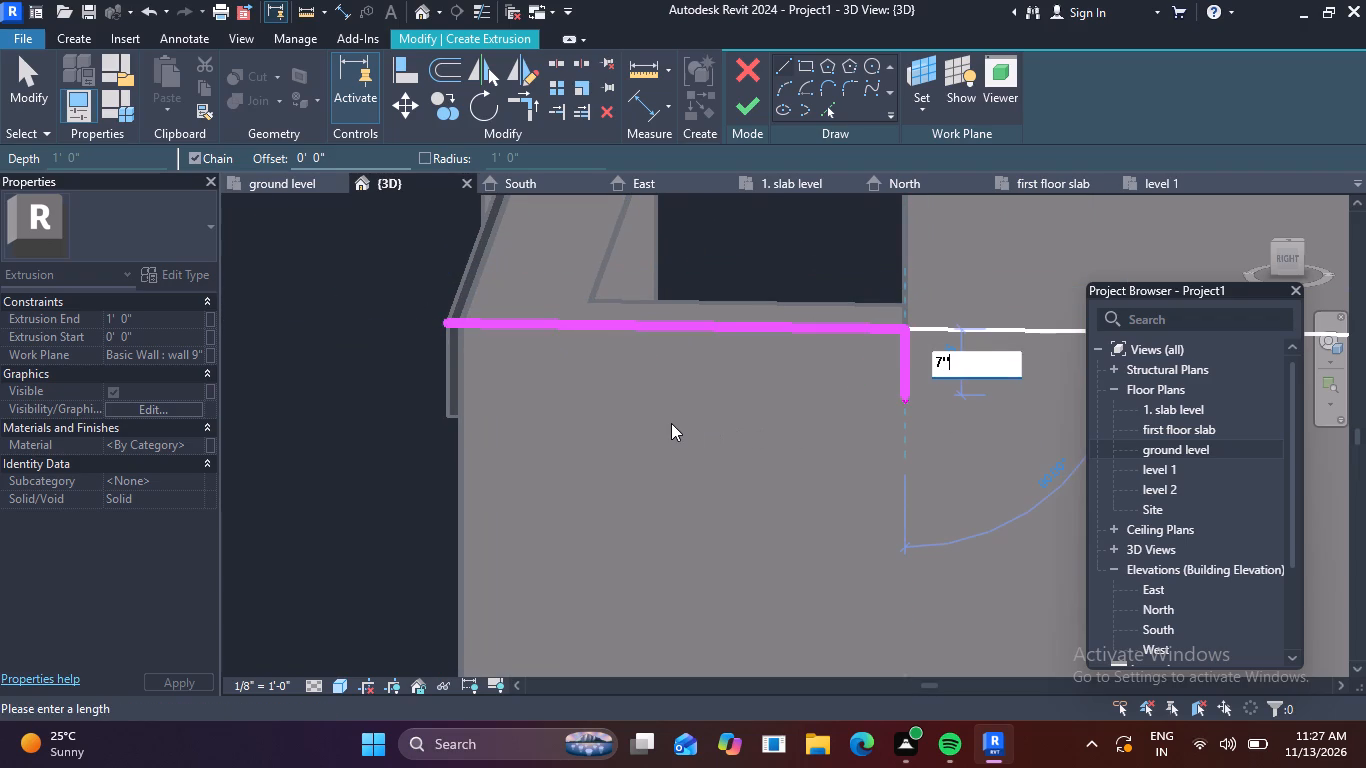
pyautogui.press('Return')
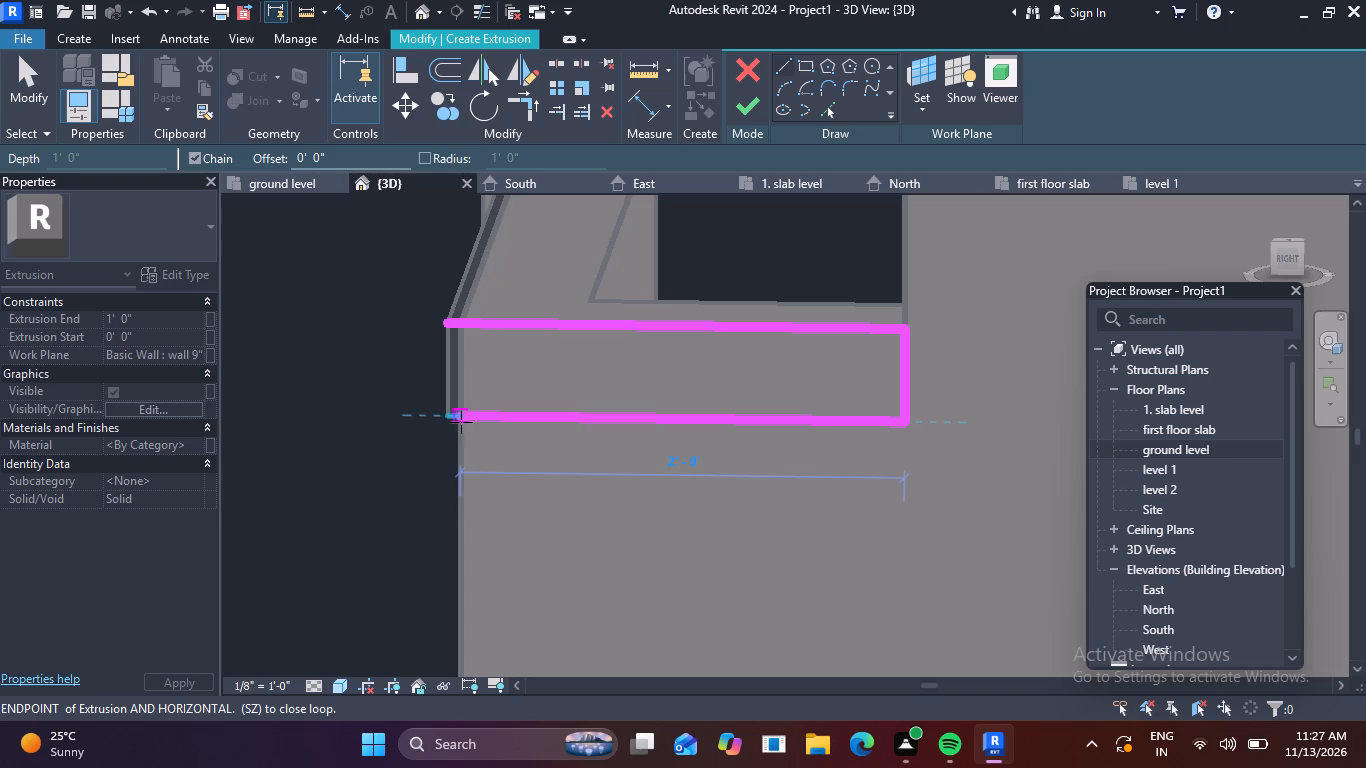
pyautogui.scroll(4, 452, 418)
pyautogui.click(442, 414)
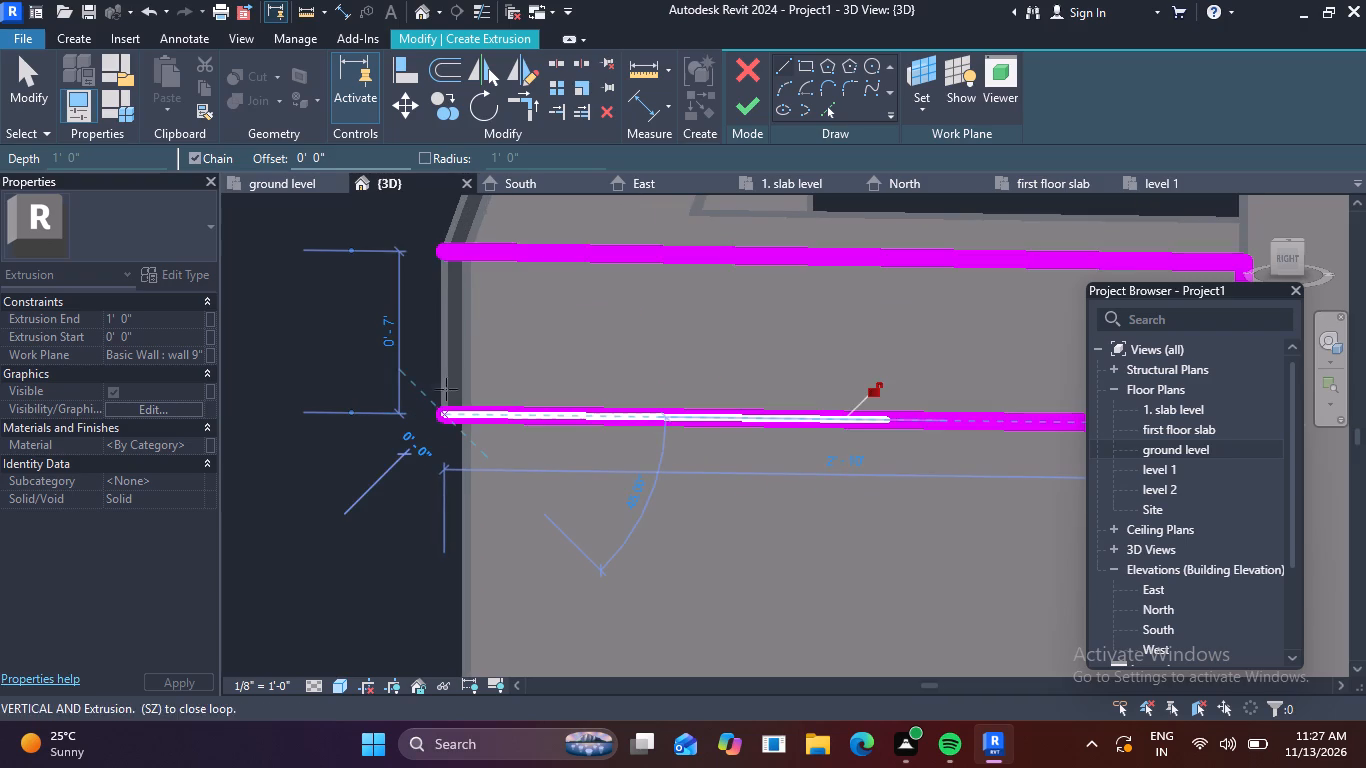
pyautogui.click(441, 256)
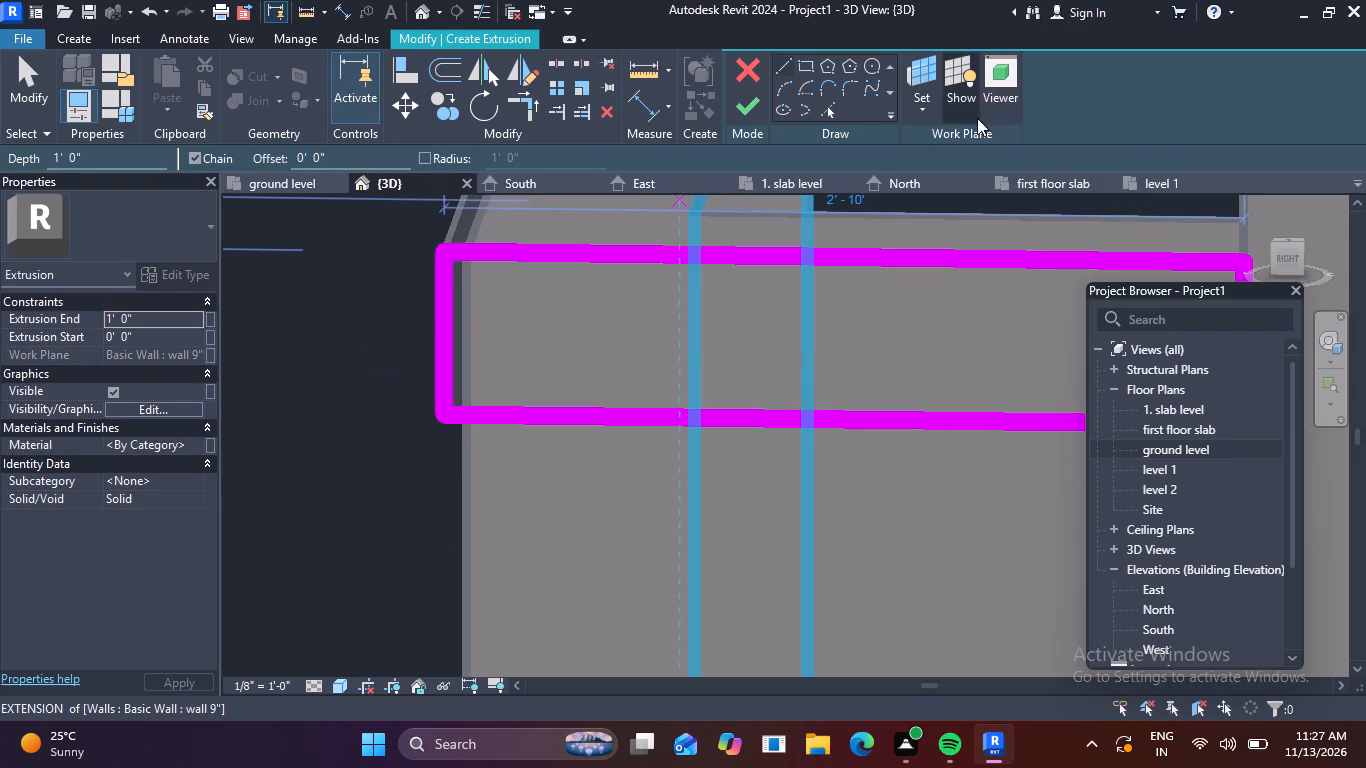
pyautogui.click(750, 115)
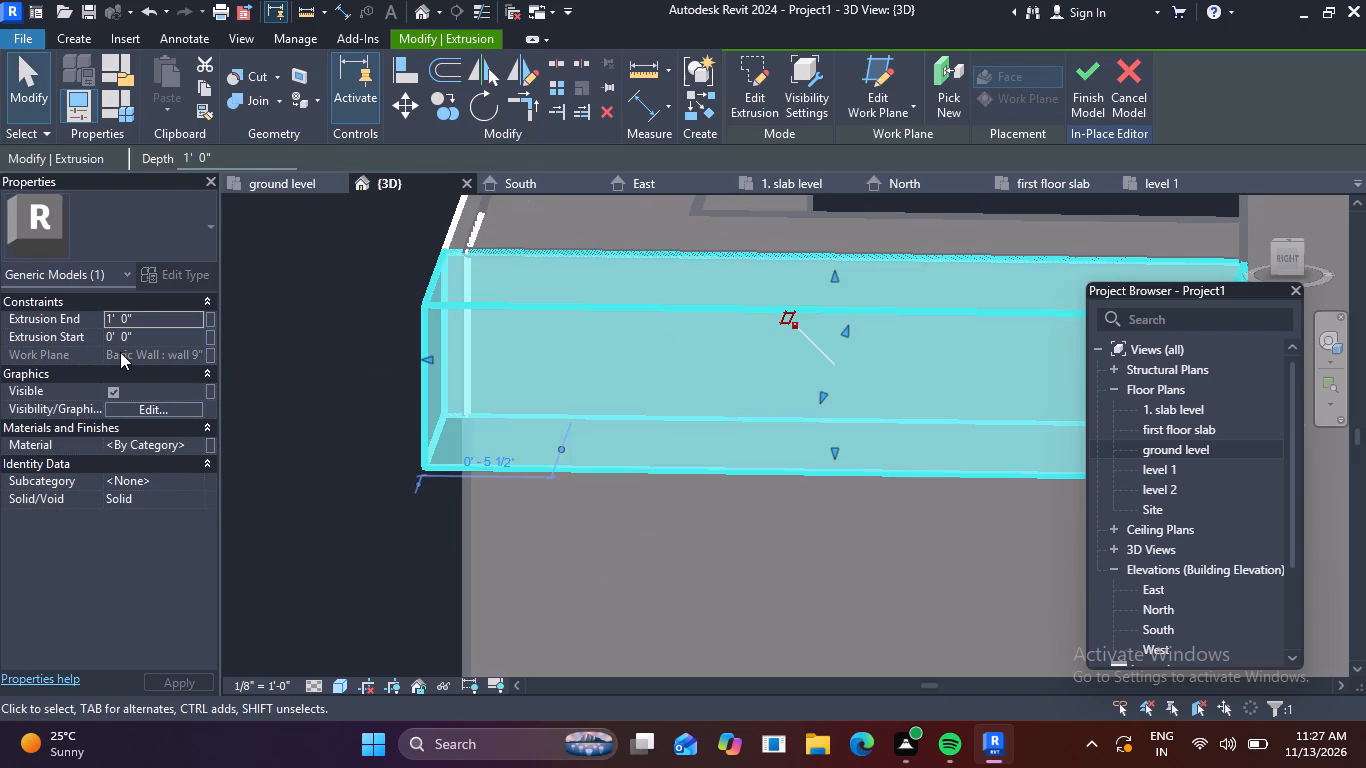
# Set the east side strip's extrusion end to 1".
pyautogui.click(143, 315)
pyautogui.press('BackSpace')
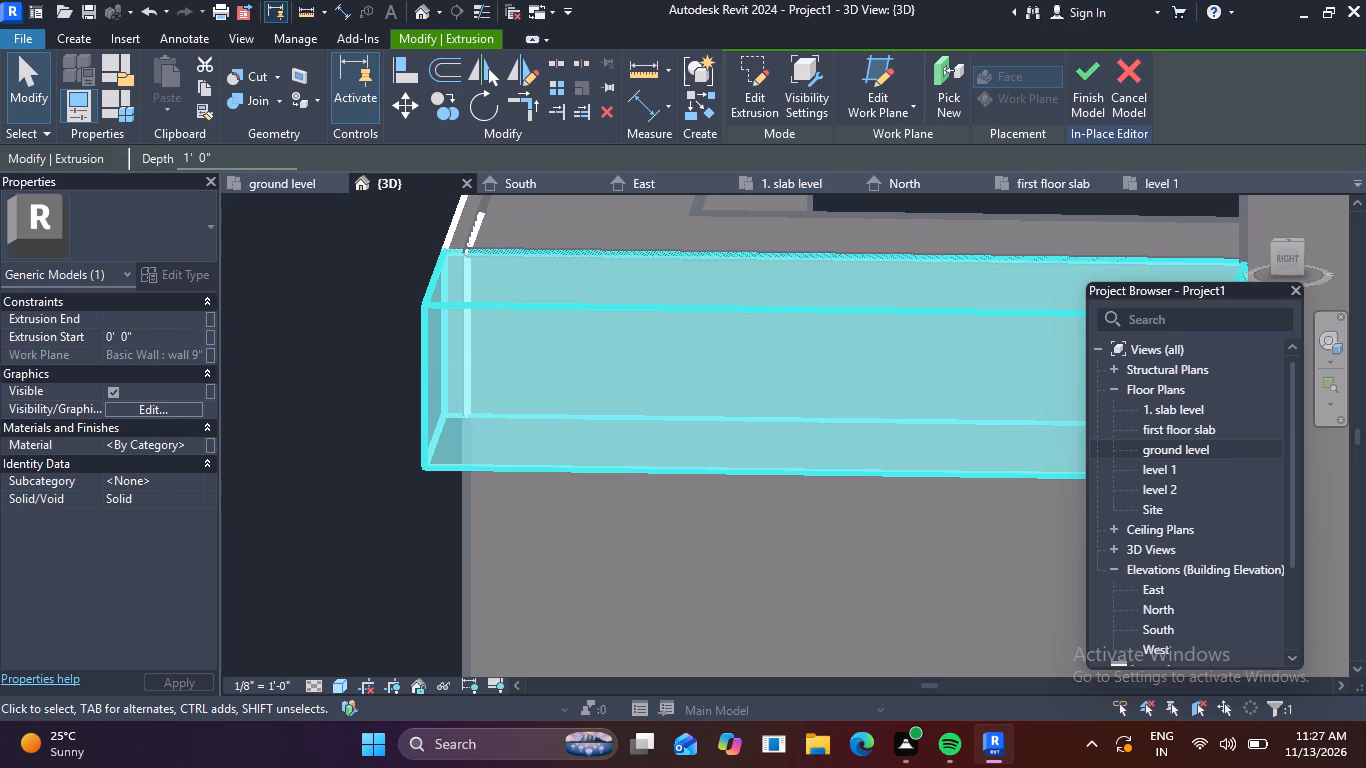
pyautogui.write('1"')
pyautogui.press('Return')
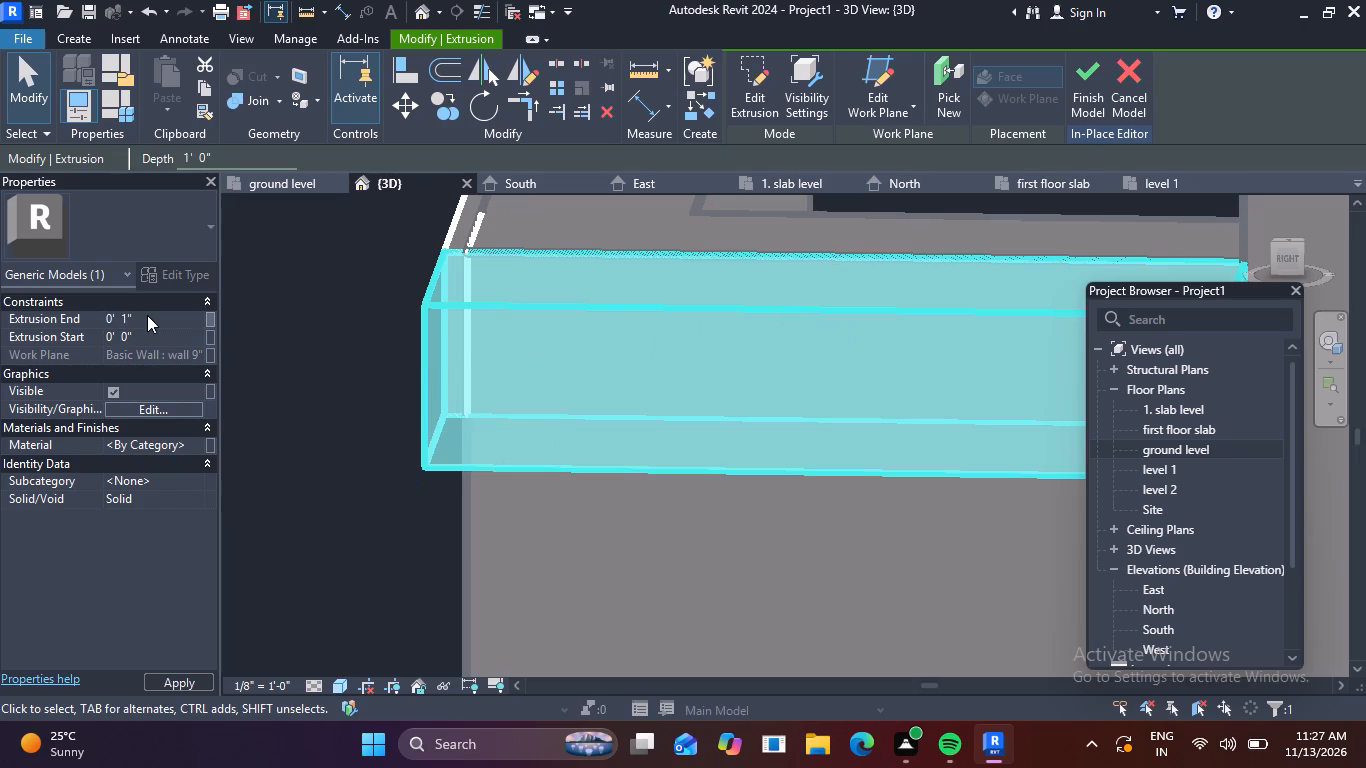
pyautogui.press('Escape')
# Examine the corner where the two trim strips meet and the low wall's front face in 3D.
pyautogui.scroll(-3, 373, 366)
pyautogui.keyDown('shift'); pyautogui.moveTo(247, 395); pyautogui.dragTo(344, 418, button='middle'); pyautogui.keyUp('shift')
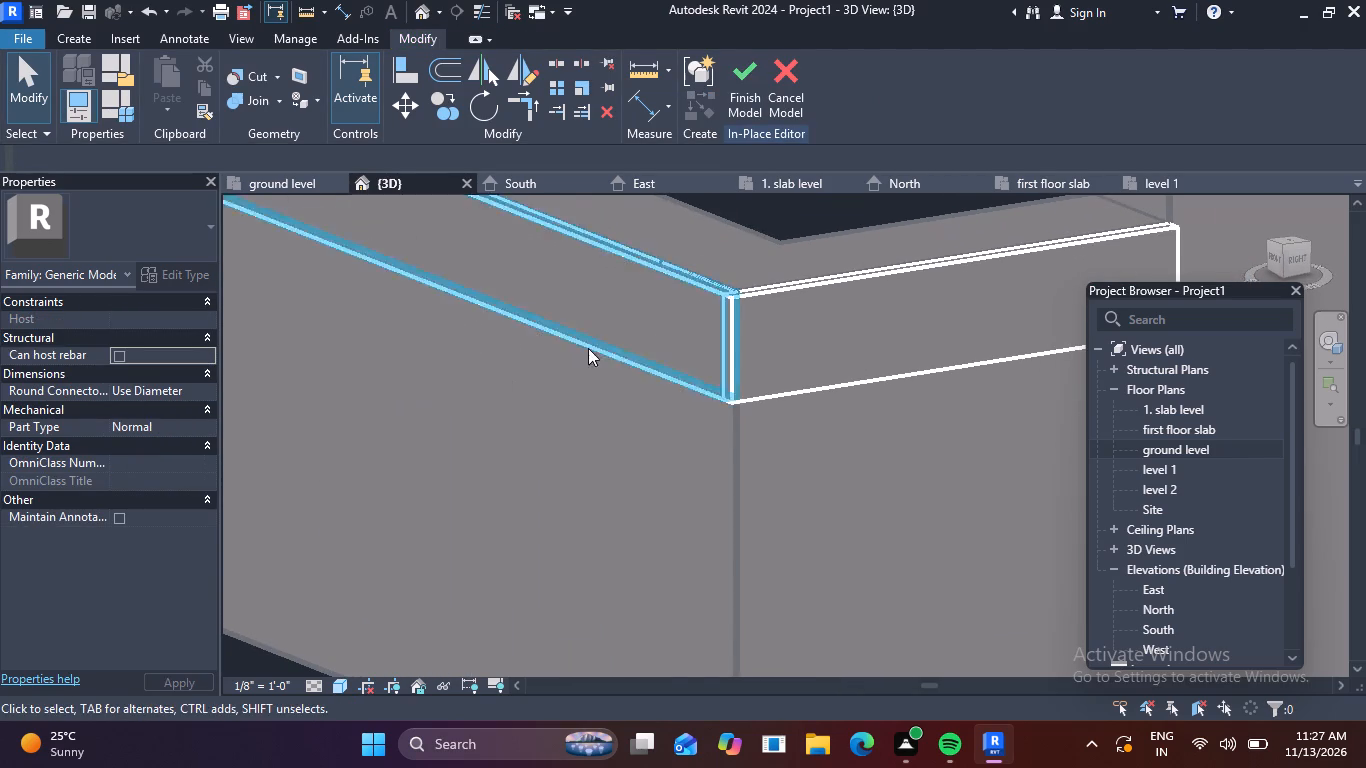
pyautogui.scroll(6, 699, 310)
pyautogui.keyDown('shift'); pyautogui.moveTo(714, 330); pyautogui.dragTo(805, 348, button='middle'); pyautogui.keyUp('shift')
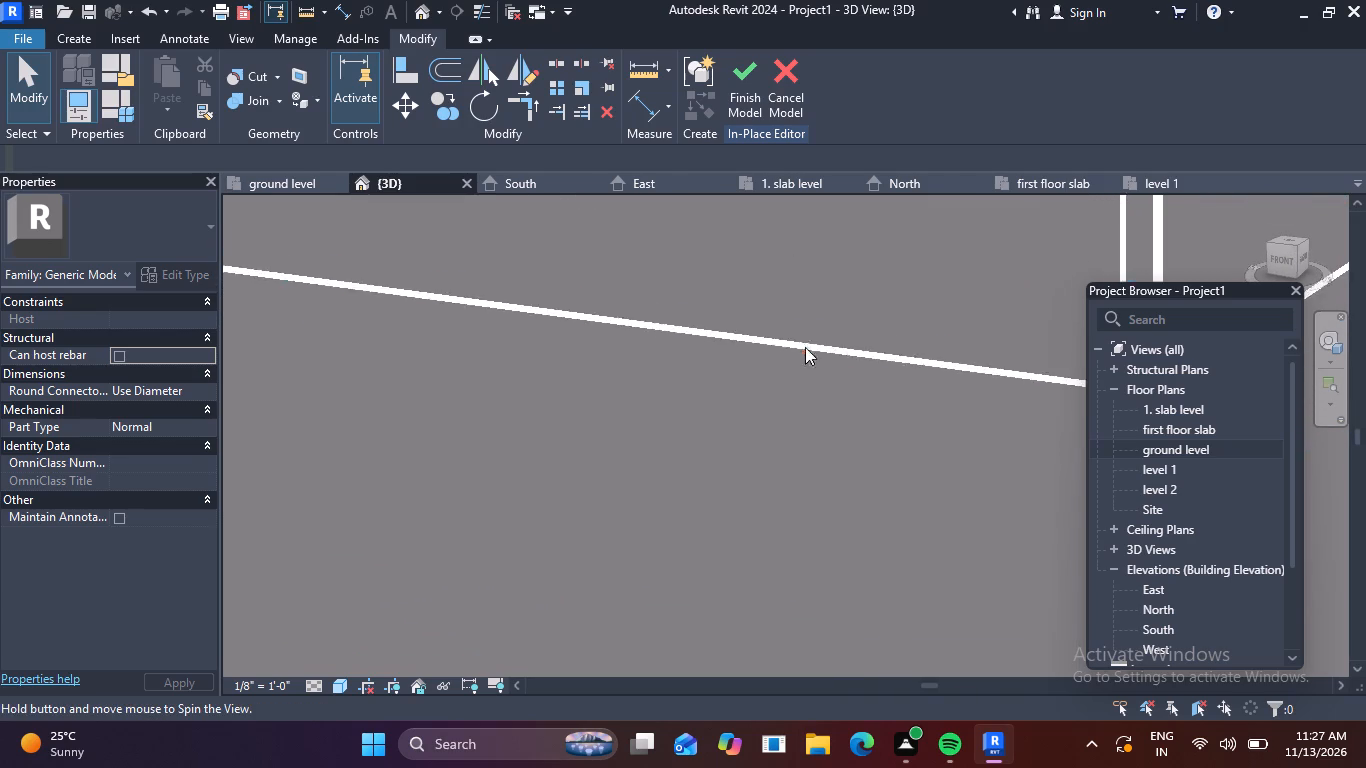
pyautogui.scroll(-3, 704, 323)
pyautogui.moveTo(710, 324); pyautogui.dragTo(669, 422, button='middle')
pyautogui.scroll(-3, 715, 407)
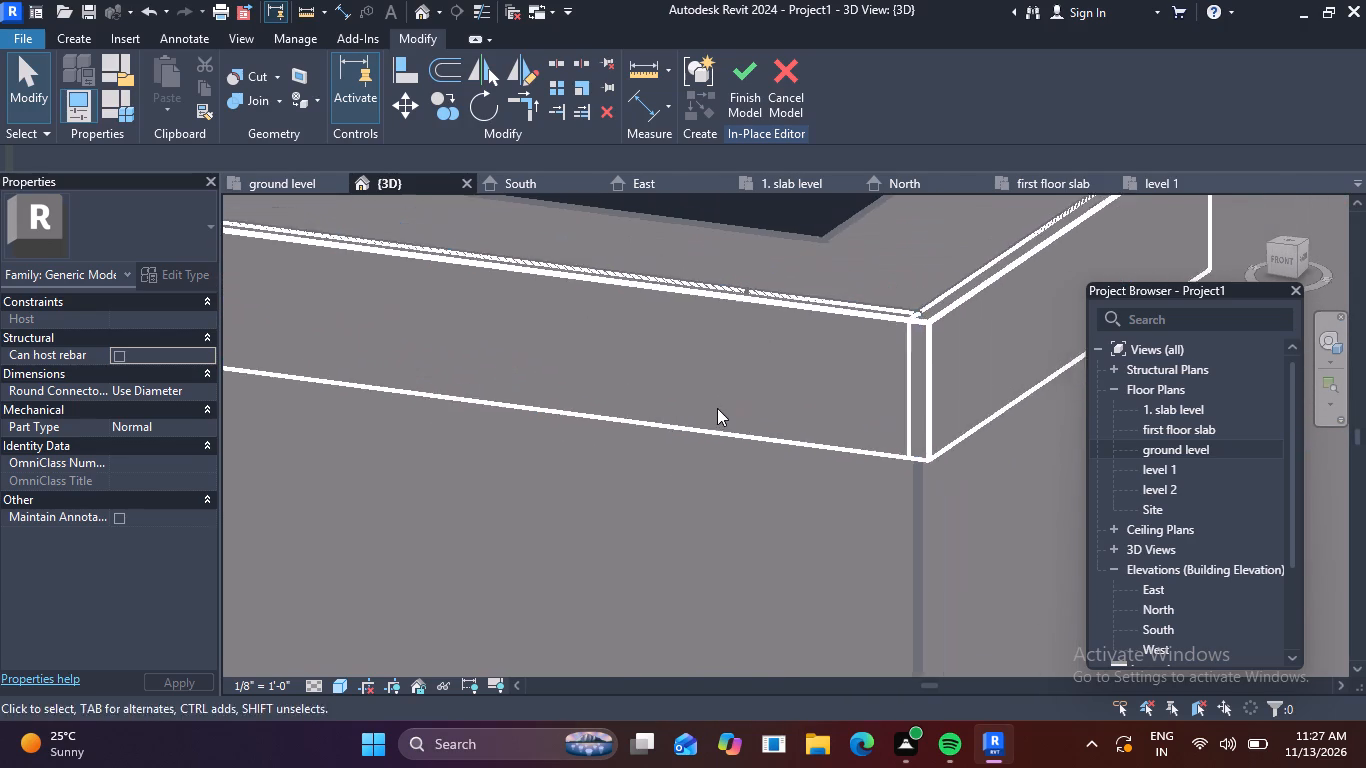
pyautogui.scroll(-6, 717, 408)
pyautogui.keyDown('shift'); pyautogui.moveTo(842, 469); pyautogui.dragTo(925, 462, button='middle'); pyautogui.keyUp('shift')
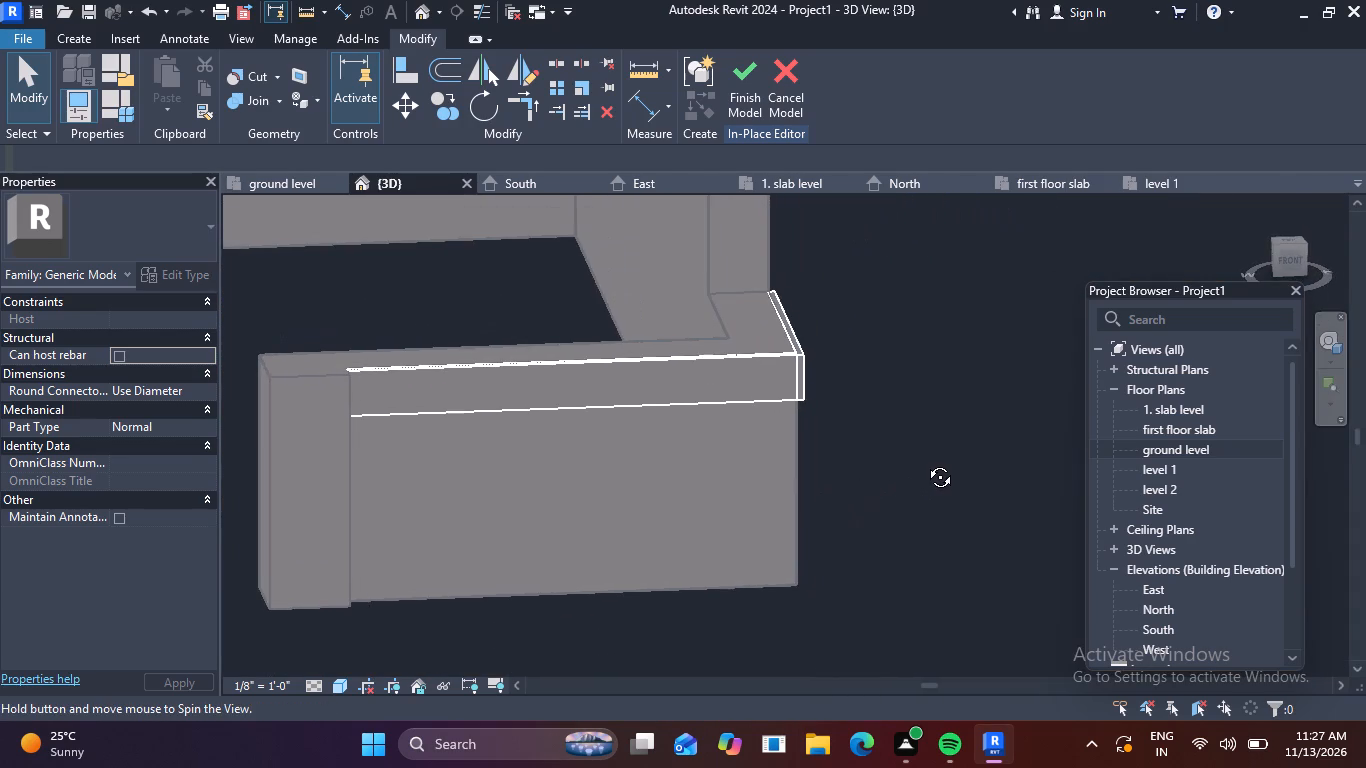
pyautogui.keyDown('shift'); pyautogui.moveTo(925, 462); pyautogui.dragTo(924, 460, button='middle'); pyautogui.keyUp('shift')
pyautogui.keyDown('shift'); pyautogui.moveTo(918, 456); pyautogui.dragTo(914, 411, button='middle'); pyautogui.keyUp('shift')
pyautogui.keyDown('shift'); pyautogui.moveTo(914, 408); pyautogui.dragTo(891, 407, button='middle'); pyautogui.keyUp('shift')
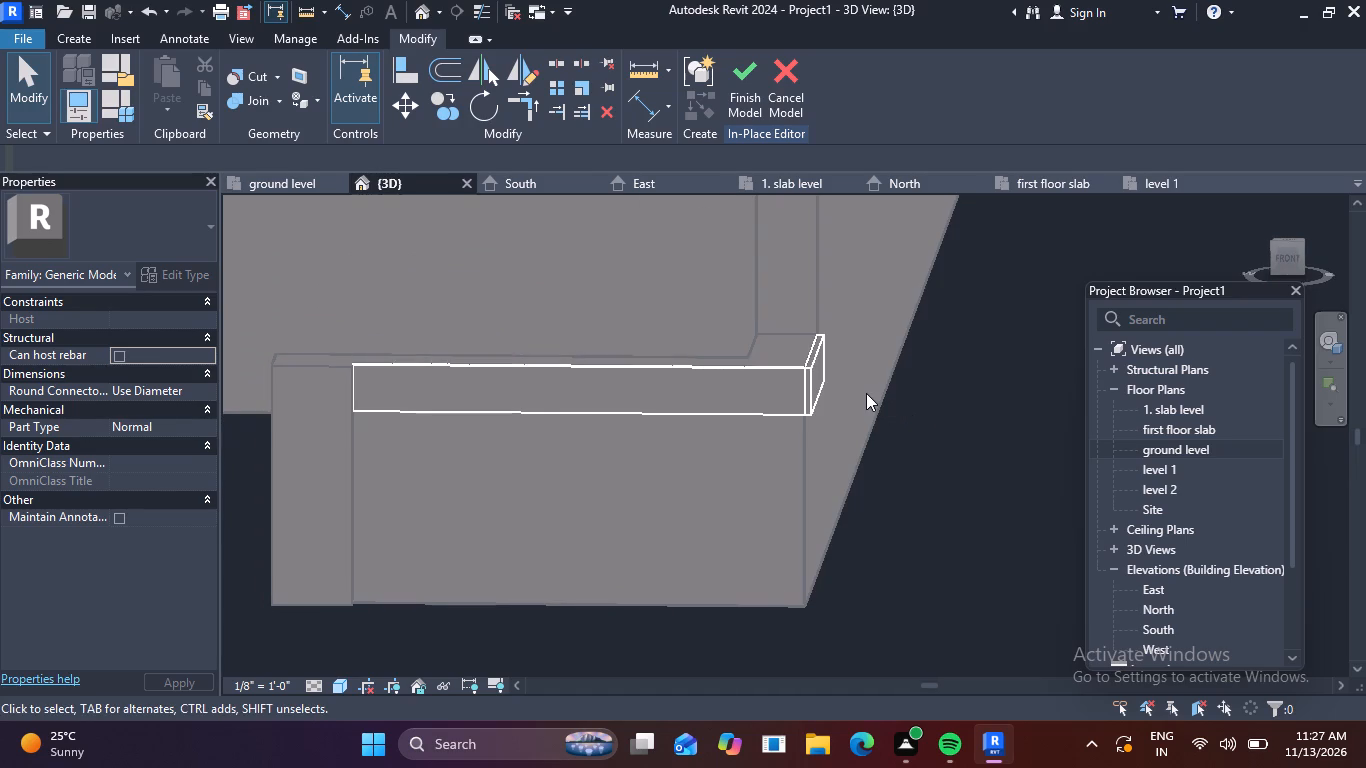
# Set the 3D view's visual style to Realistic.
pyautogui.click(347, 683)
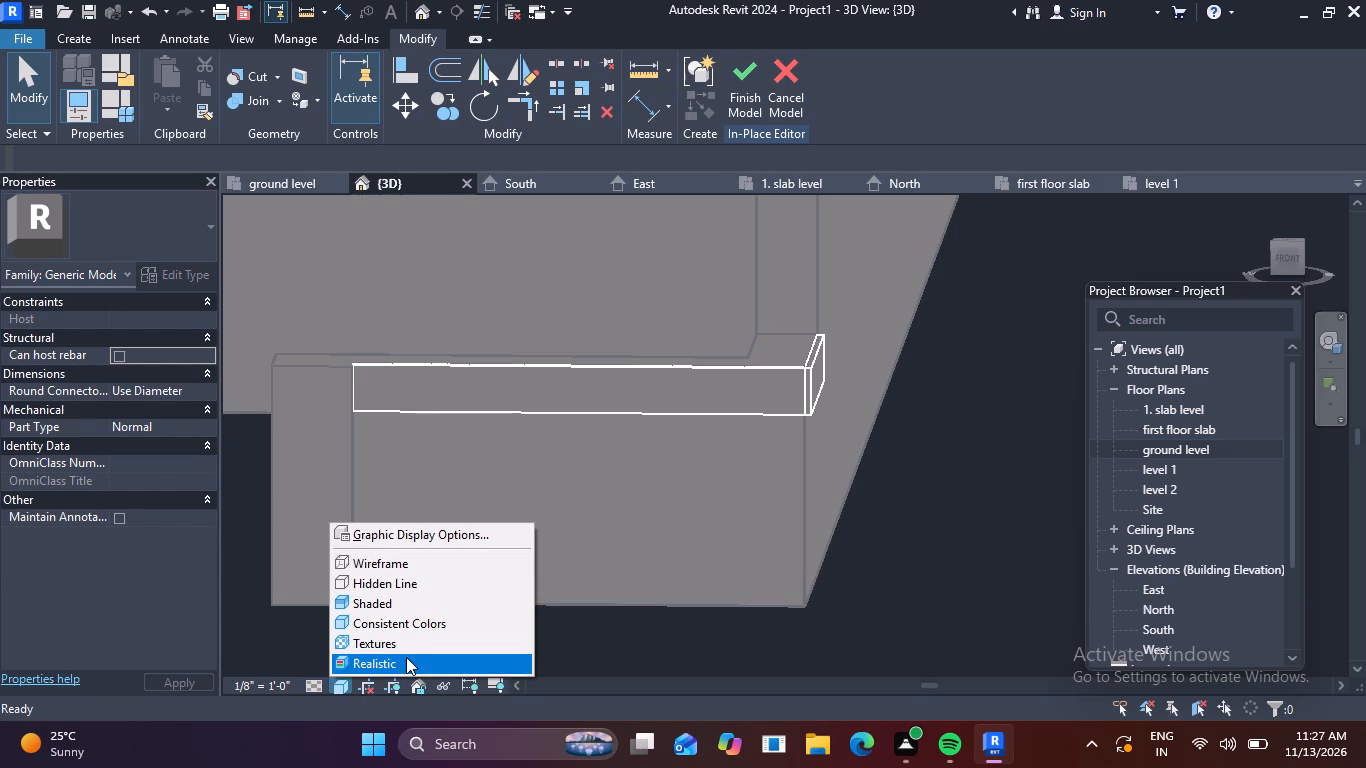
pyautogui.click(403, 661)
# Examine the trim band on the low front wall and the house's front from several angles in the realistic 3D view.
pyautogui.scroll(-3, 790, 476)
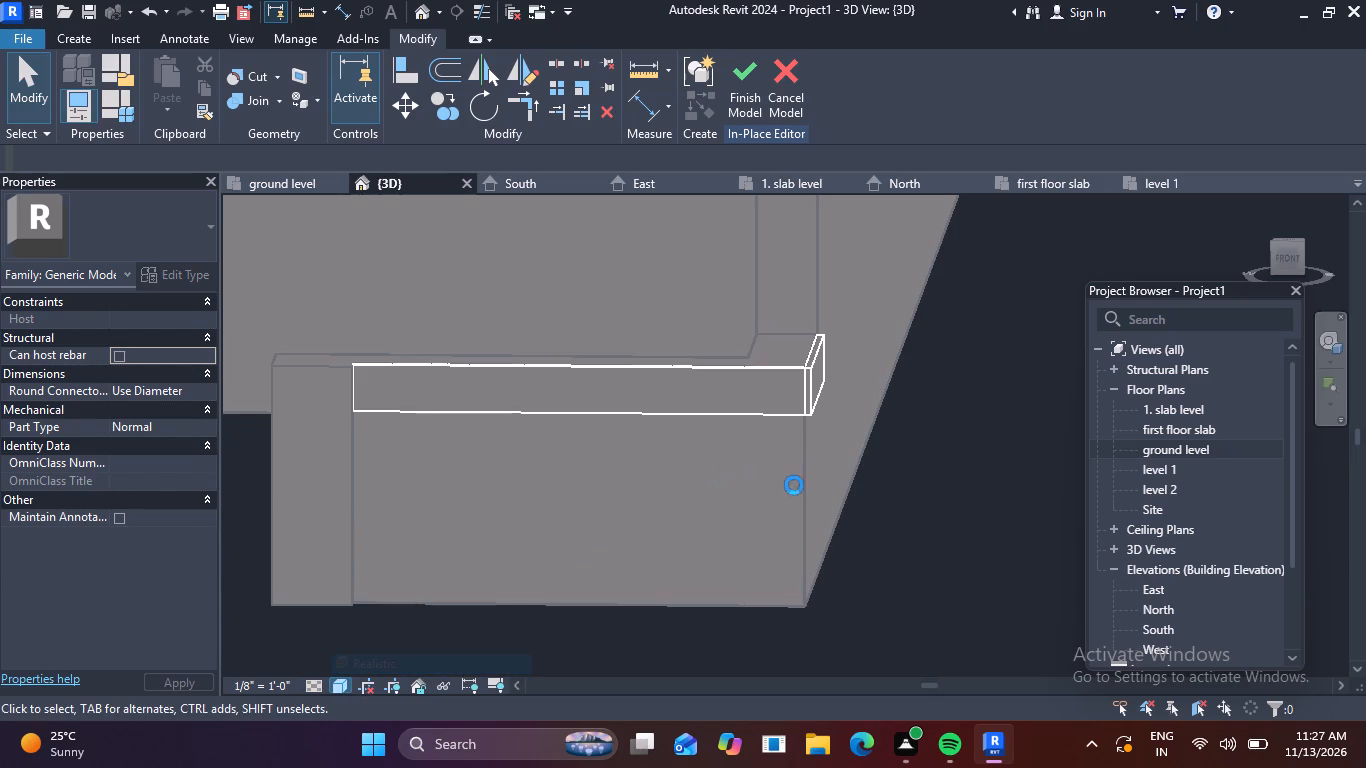
pyautogui.scroll(-1, 794, 485)
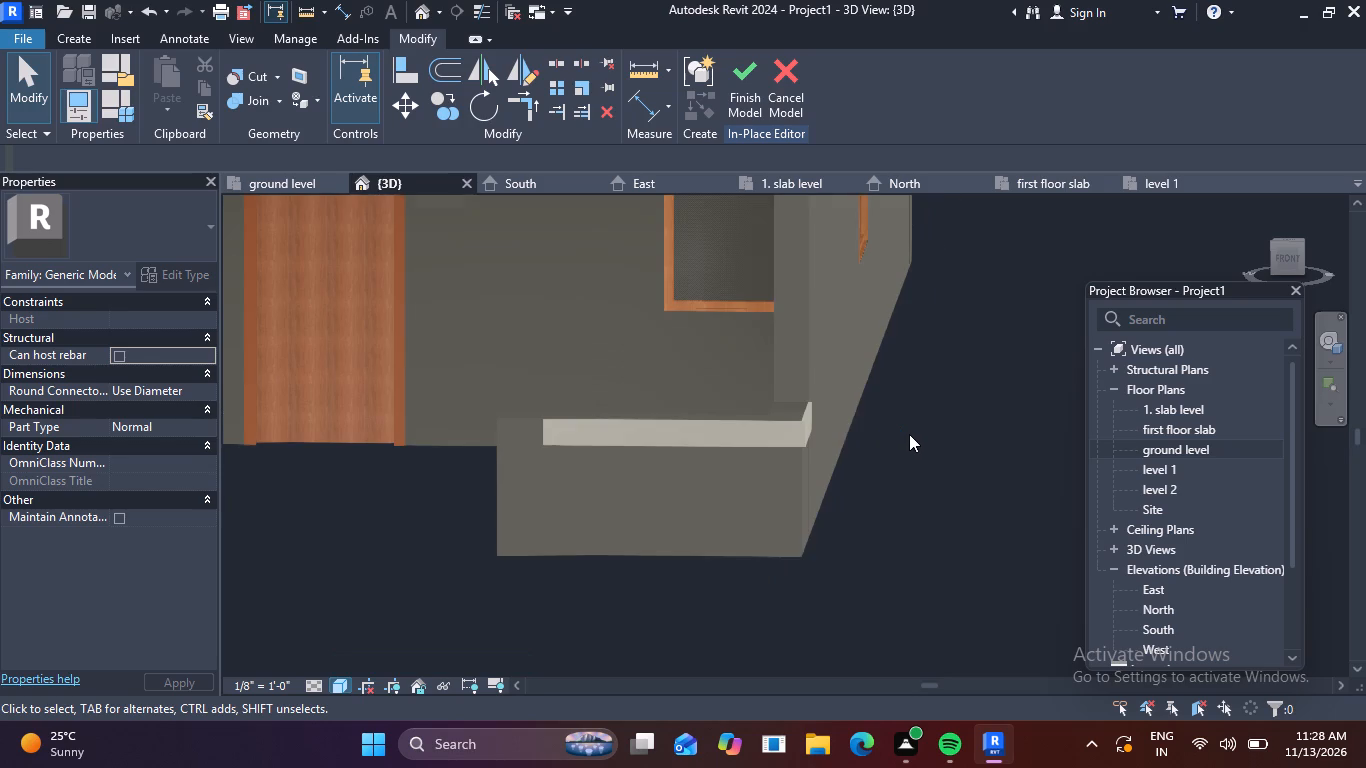
pyautogui.scroll(-3, 917, 440)
pyautogui.moveTo(928, 505); pyautogui.dragTo(922, 509, button='middle')
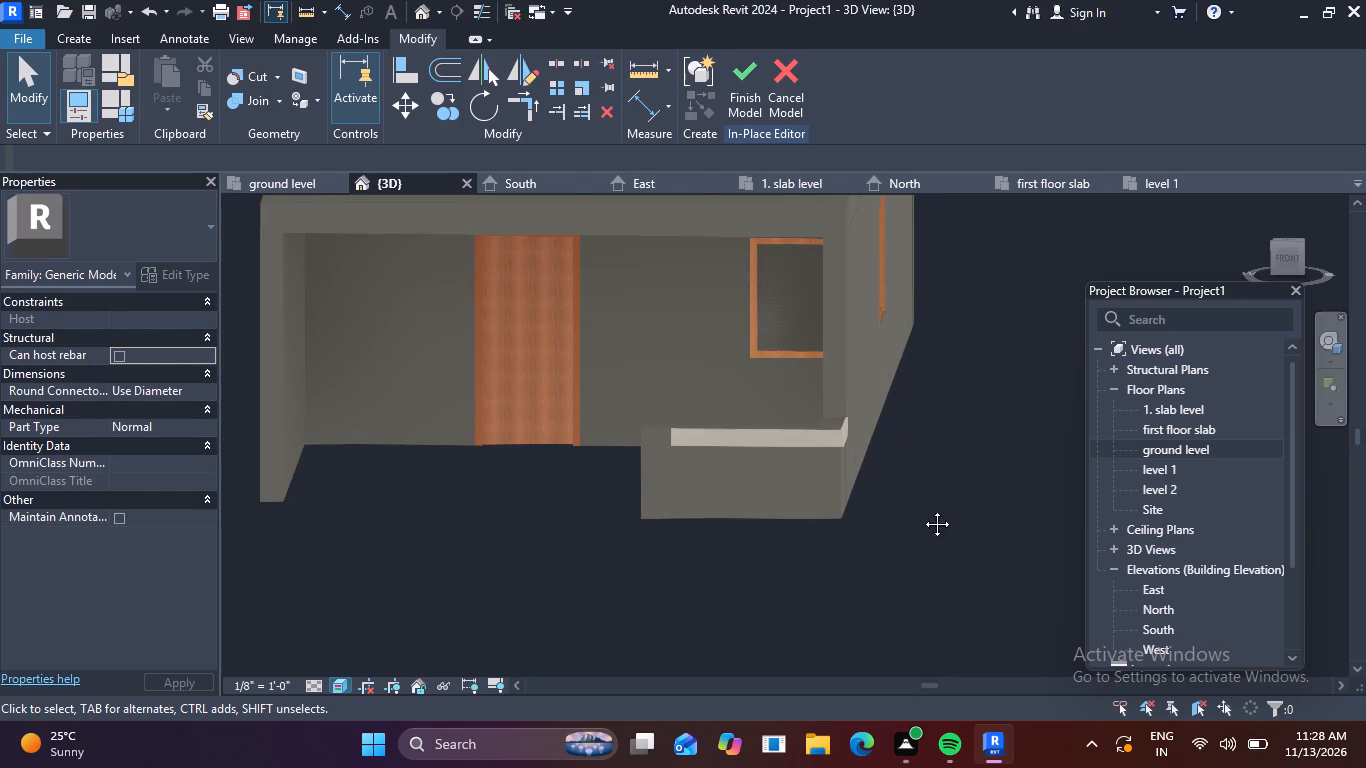
pyautogui.moveTo(922, 509); pyautogui.dragTo(865, 537, button='middle')
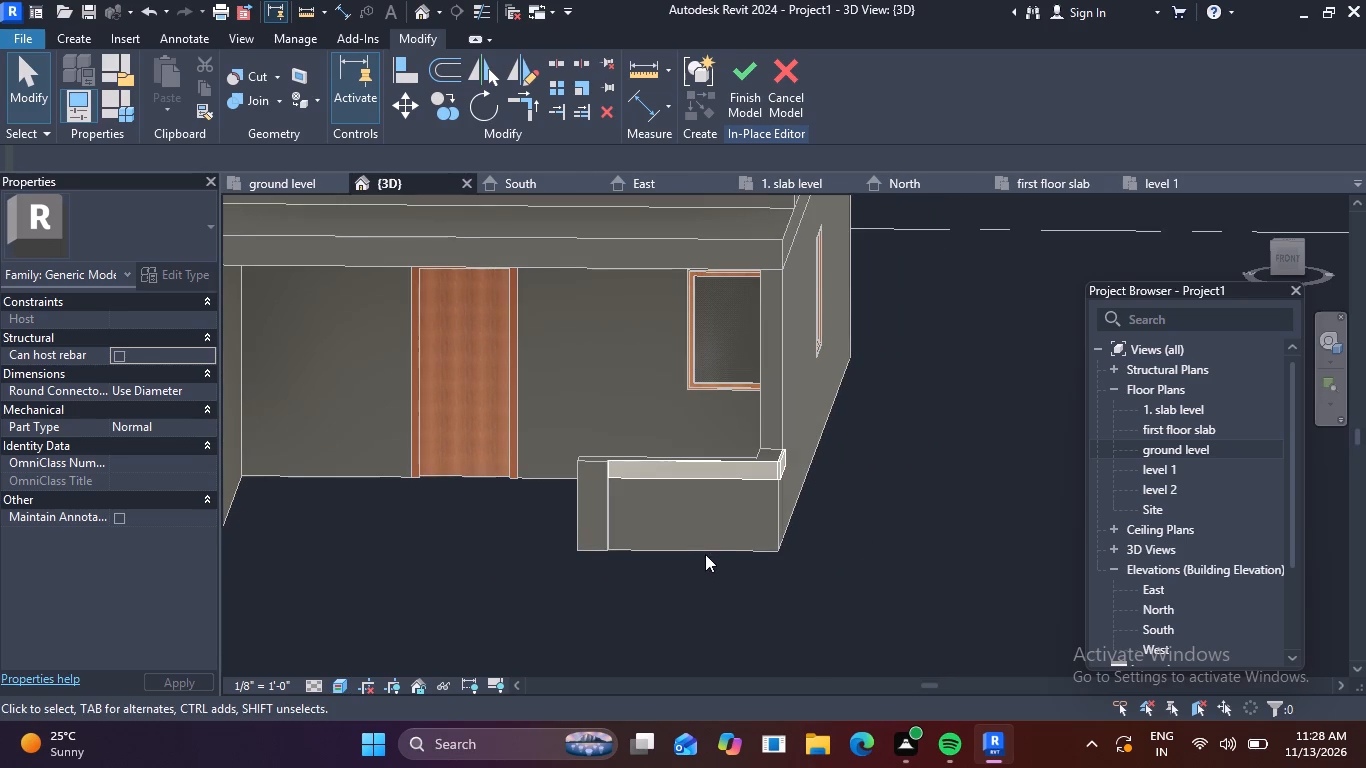
pyautogui.keyDown('shift'); pyautogui.moveTo(705, 554); pyautogui.dragTo(719, 469, button='middle'); pyautogui.keyUp('shift')
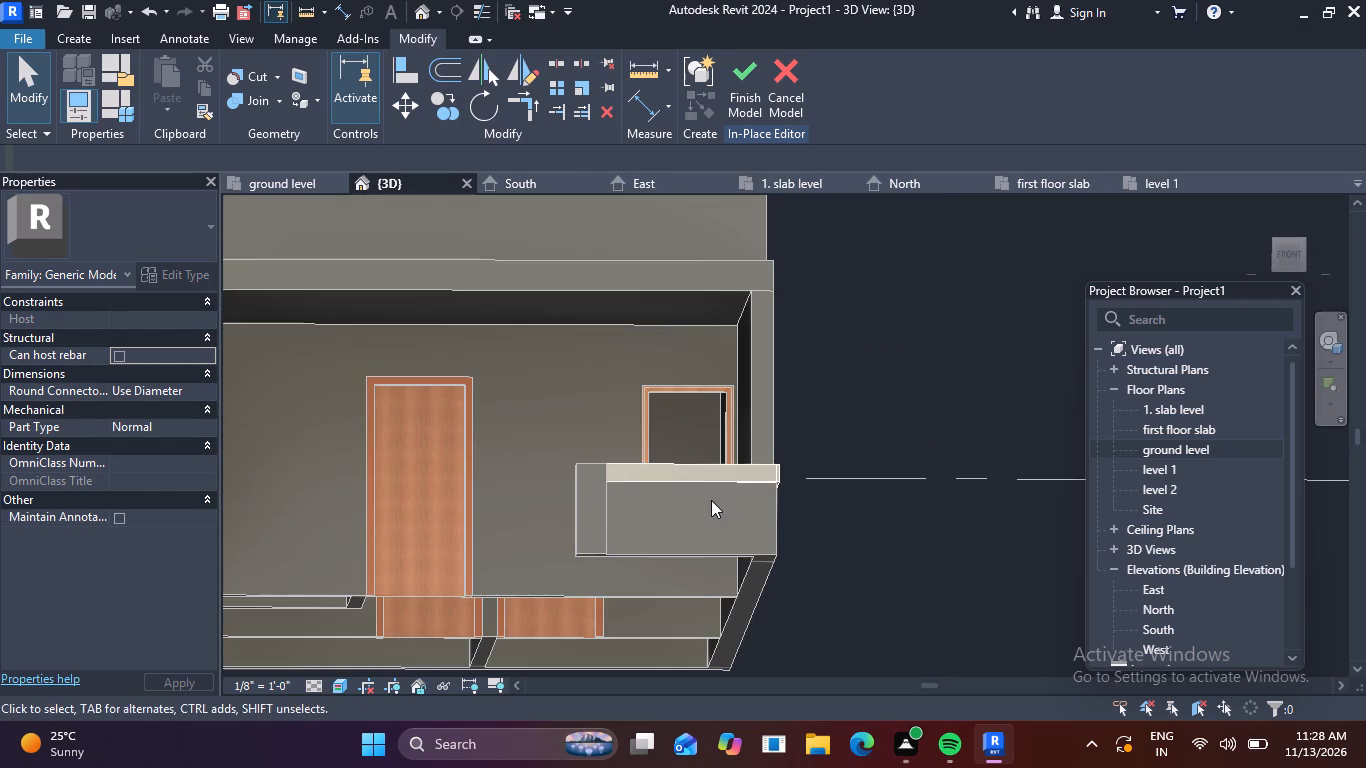
pyautogui.moveTo(711, 500); pyautogui.dragTo(843, 615, button='middle')
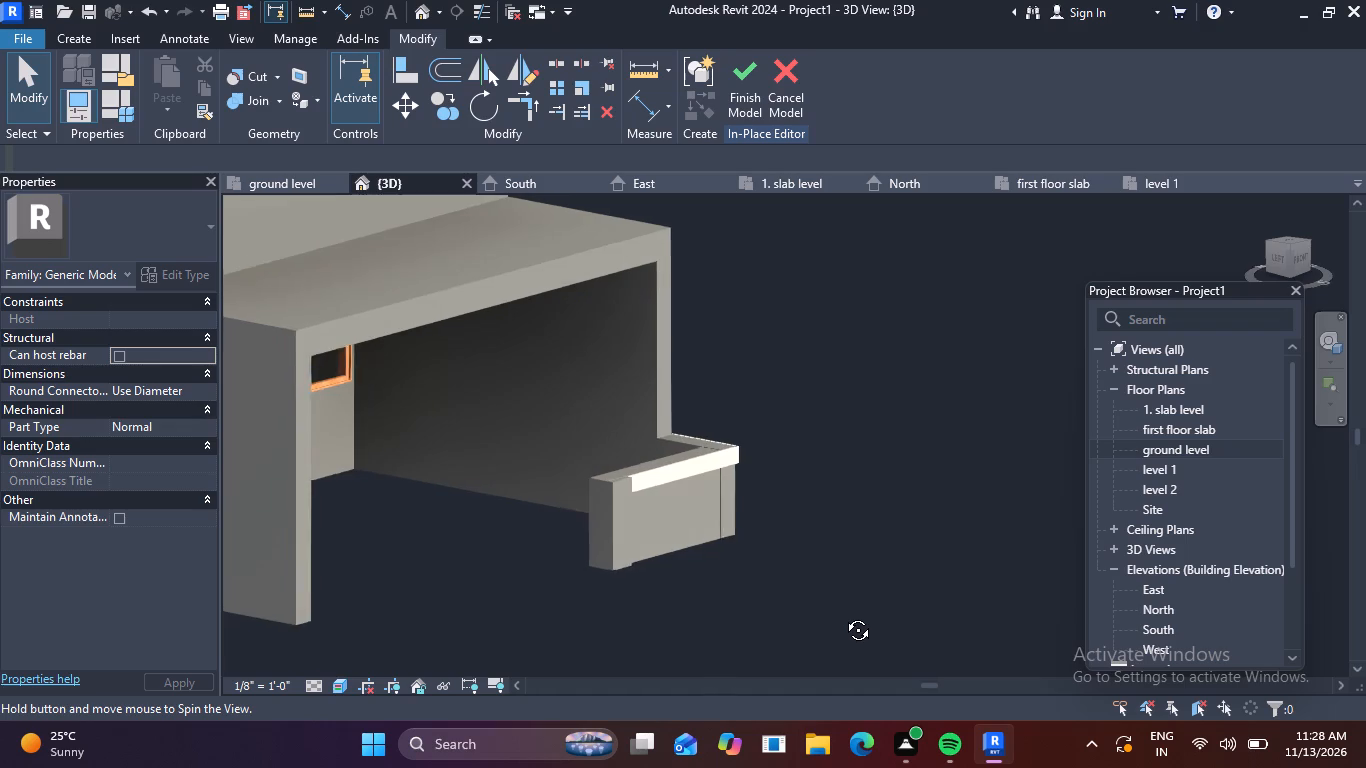
pyautogui.moveTo(843, 615); pyautogui.dragTo(817, 641, button='middle')
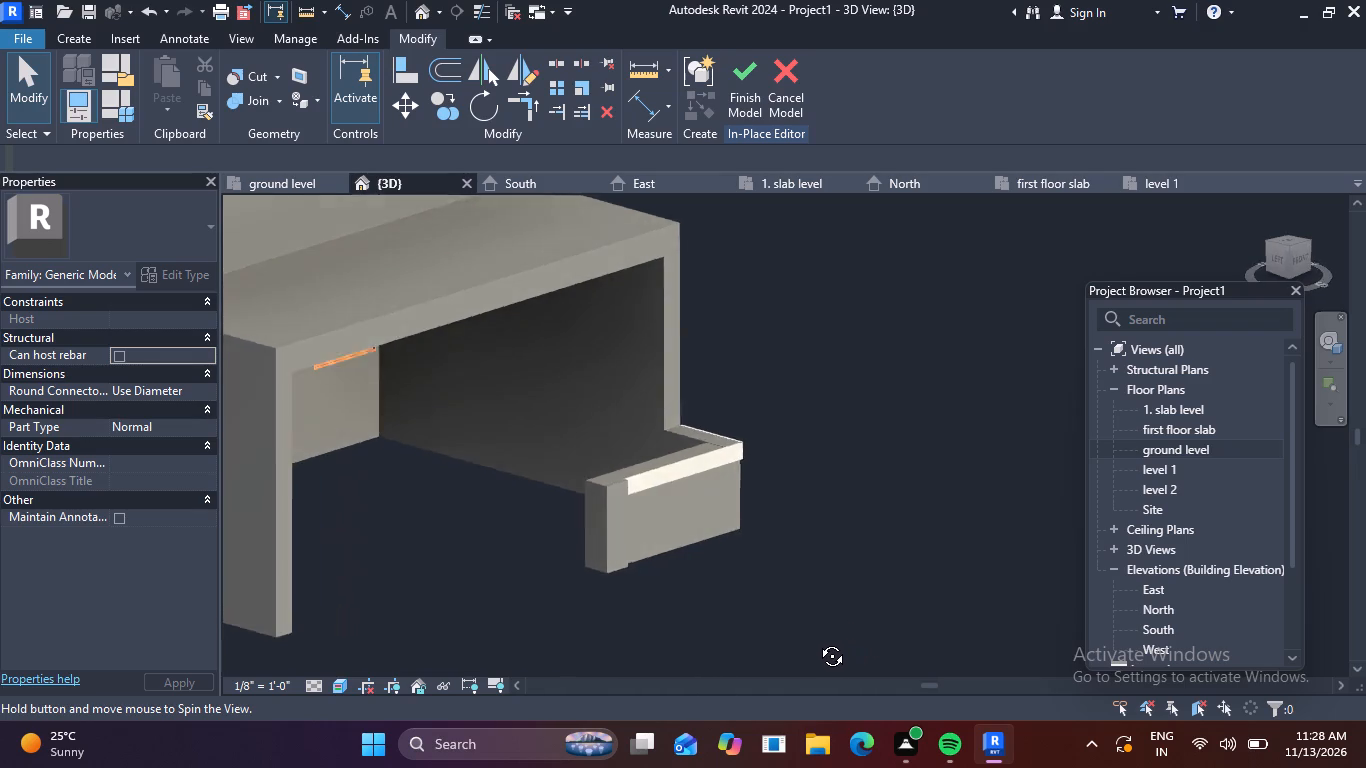
pyautogui.moveTo(817, 641); pyautogui.dragTo(681, 642, button='middle')
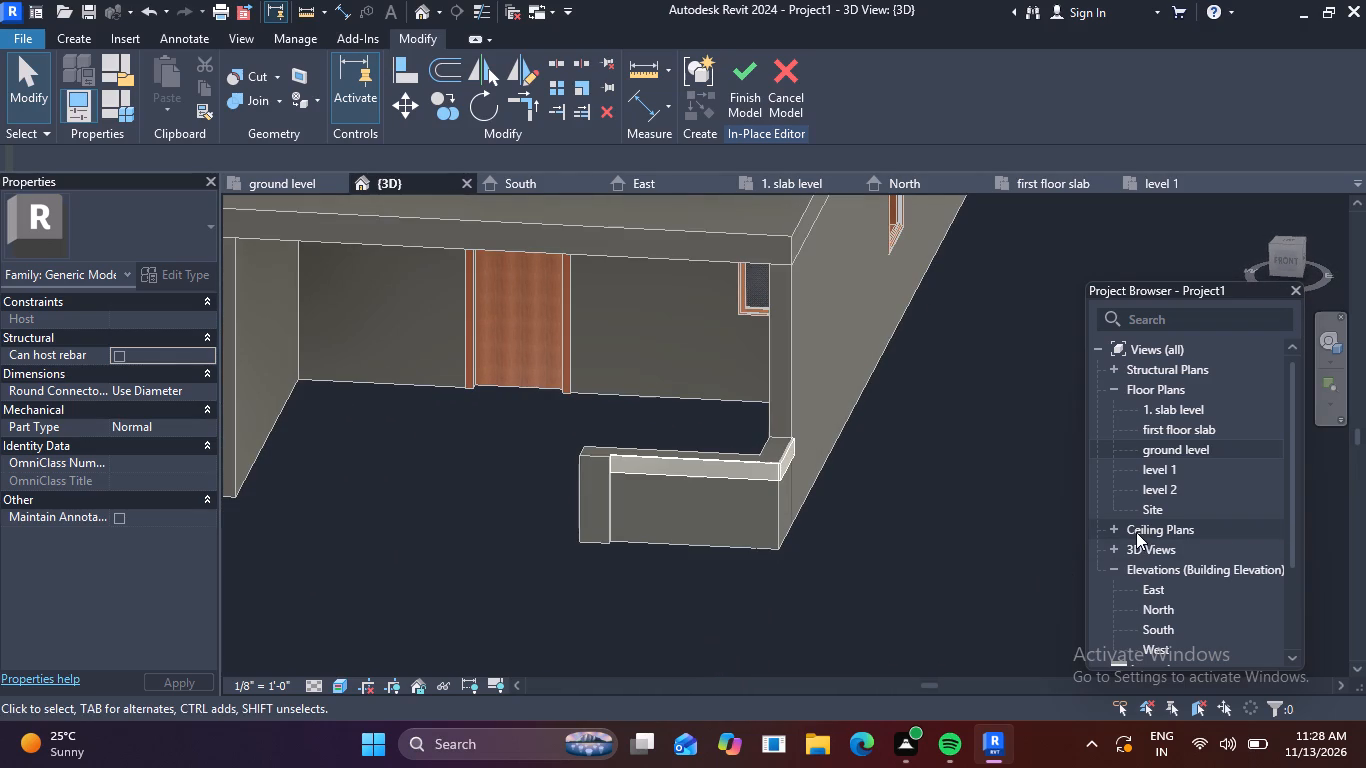
pyautogui.press('Escape')
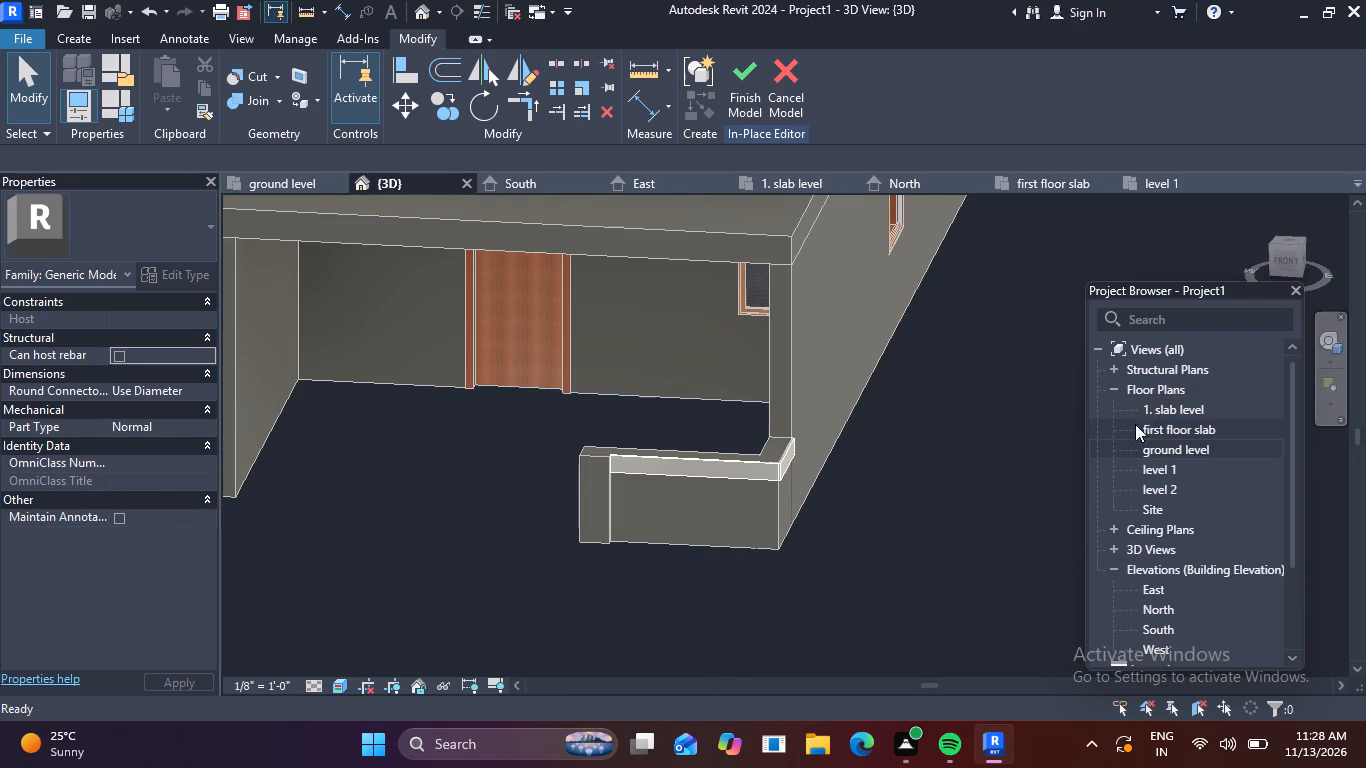
pyautogui.scroll(-4, 776, 445)
pyautogui.moveTo(773, 458); pyautogui.dragTo(874, 452, button='middle')
pyautogui.scroll(-2, 879, 468)
pyautogui.moveTo(866, 496); pyautogui.dragTo(863, 547, button='middle')
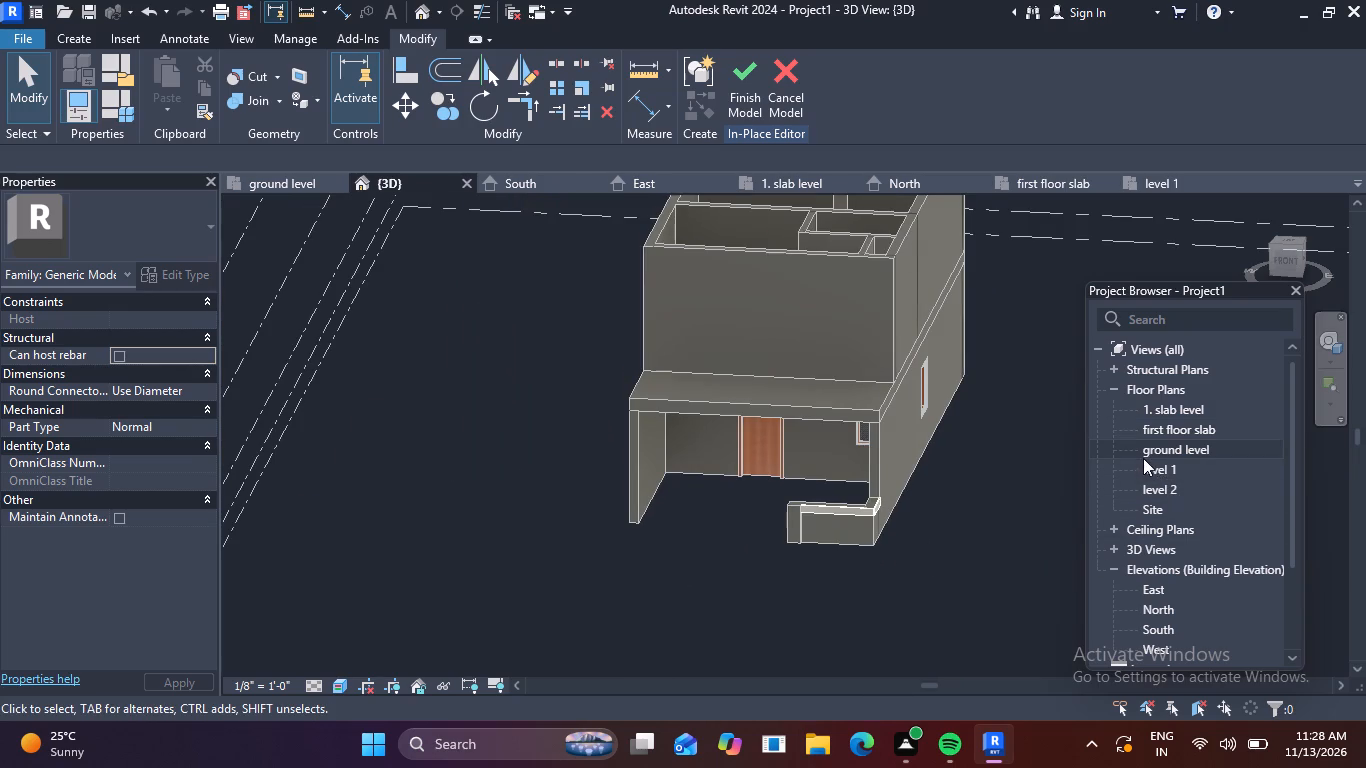
# Switch to the North elevation and finish the in-place trim model.
pyautogui.doubleClick(1148, 606)
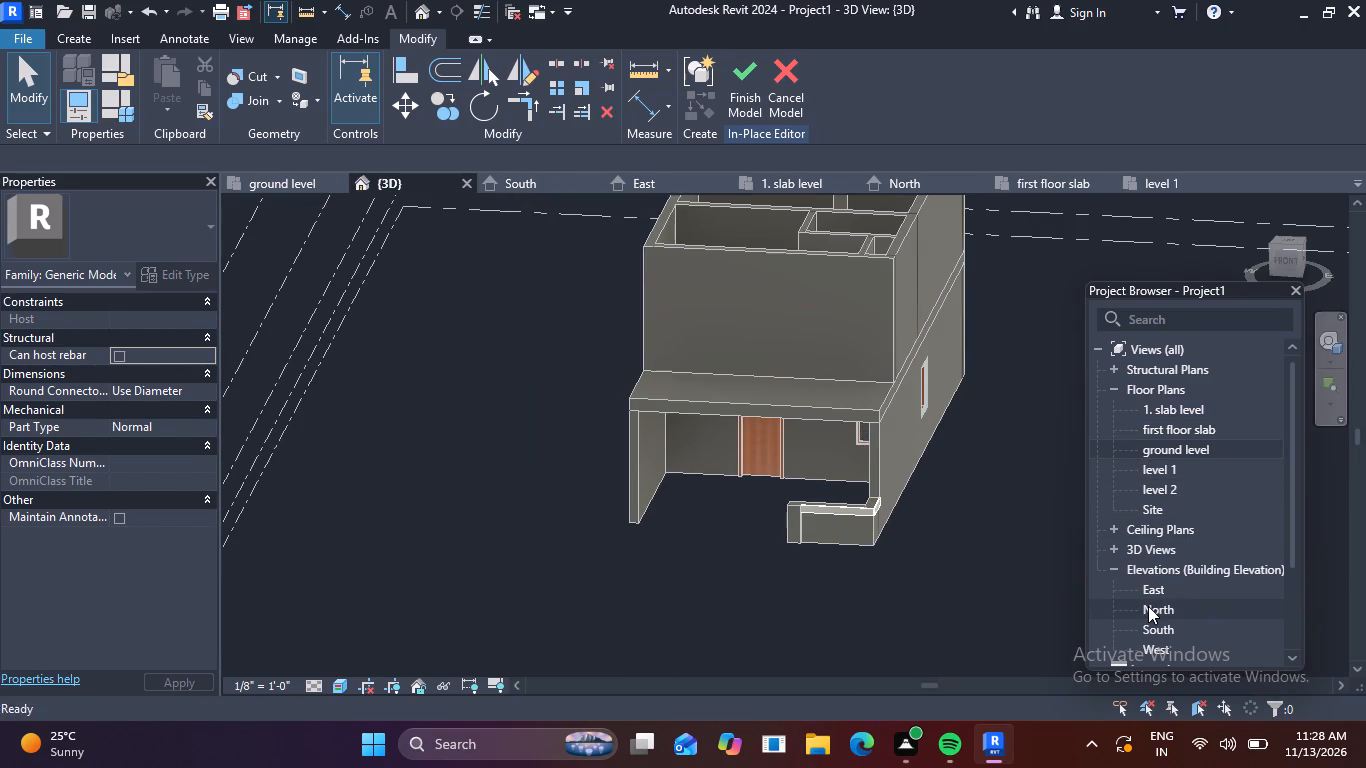
pyautogui.scroll(2, 797, 562)
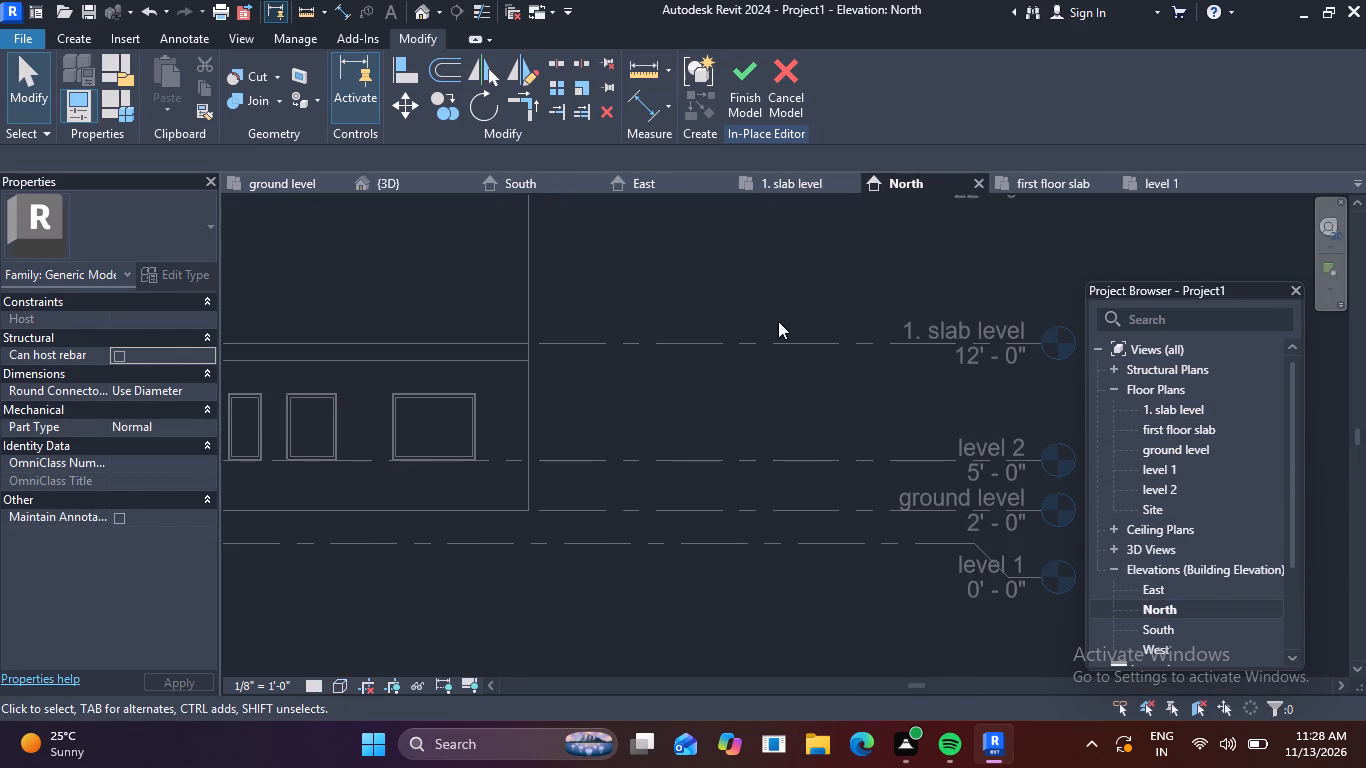
pyautogui.click(743, 89)
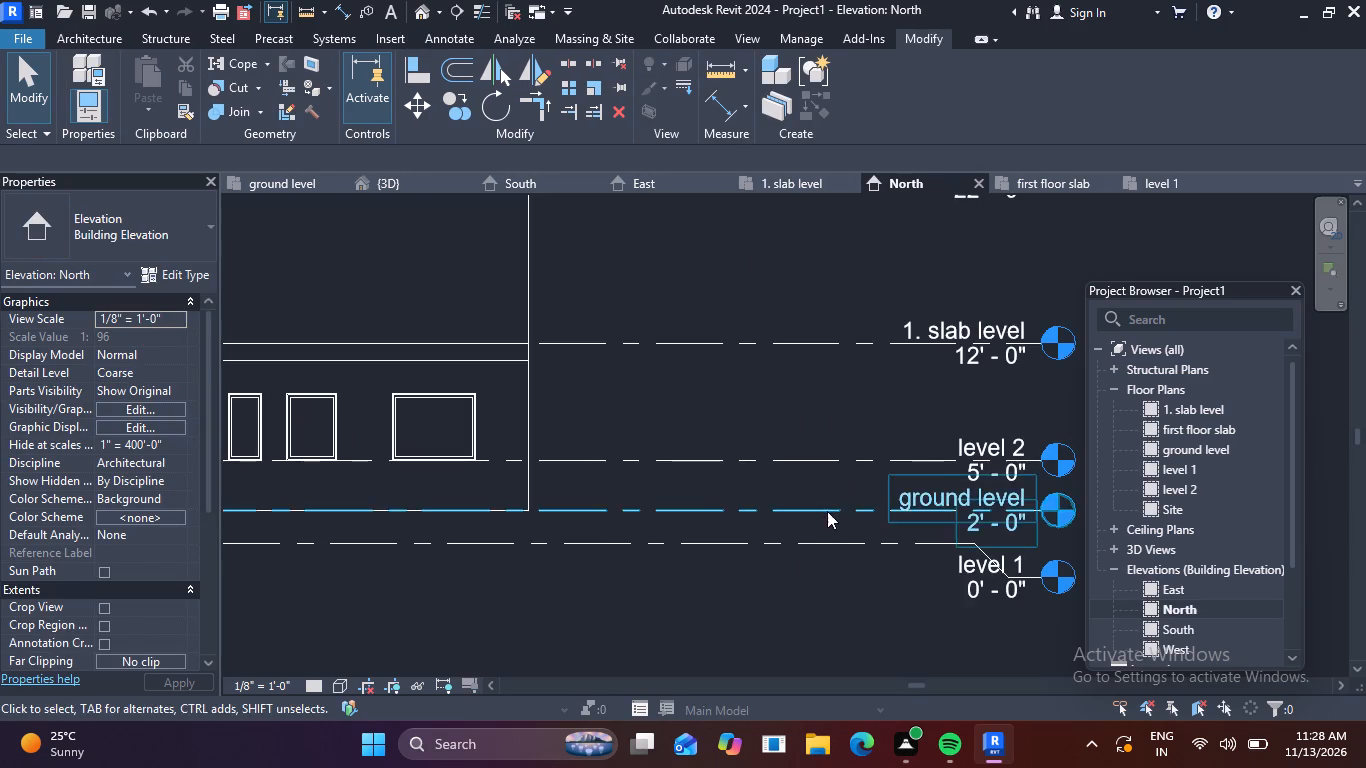
# Start a floor on the level 1 plan and duplicate the slab 6" type as floor 2'.
pyautogui.scroll(-3, 825, 517)
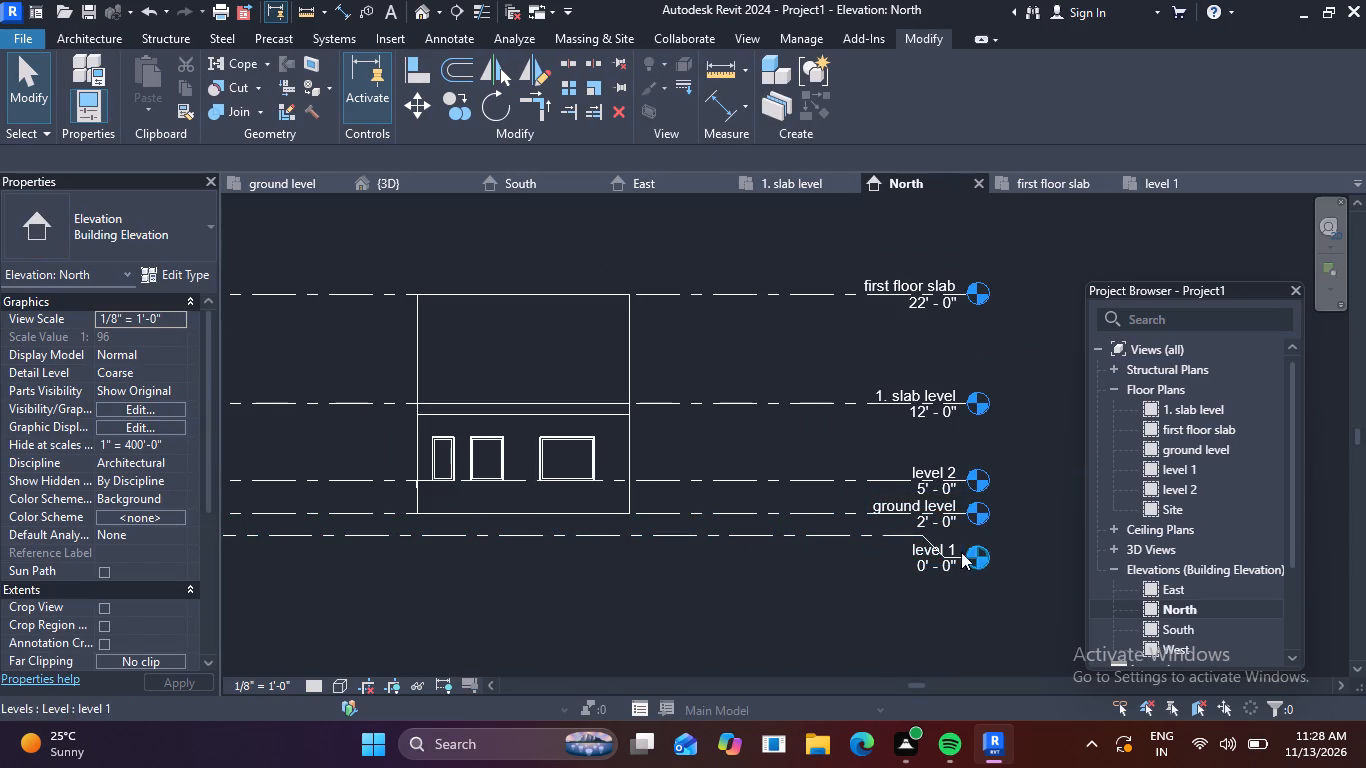
pyautogui.doubleClick(1147, 472)
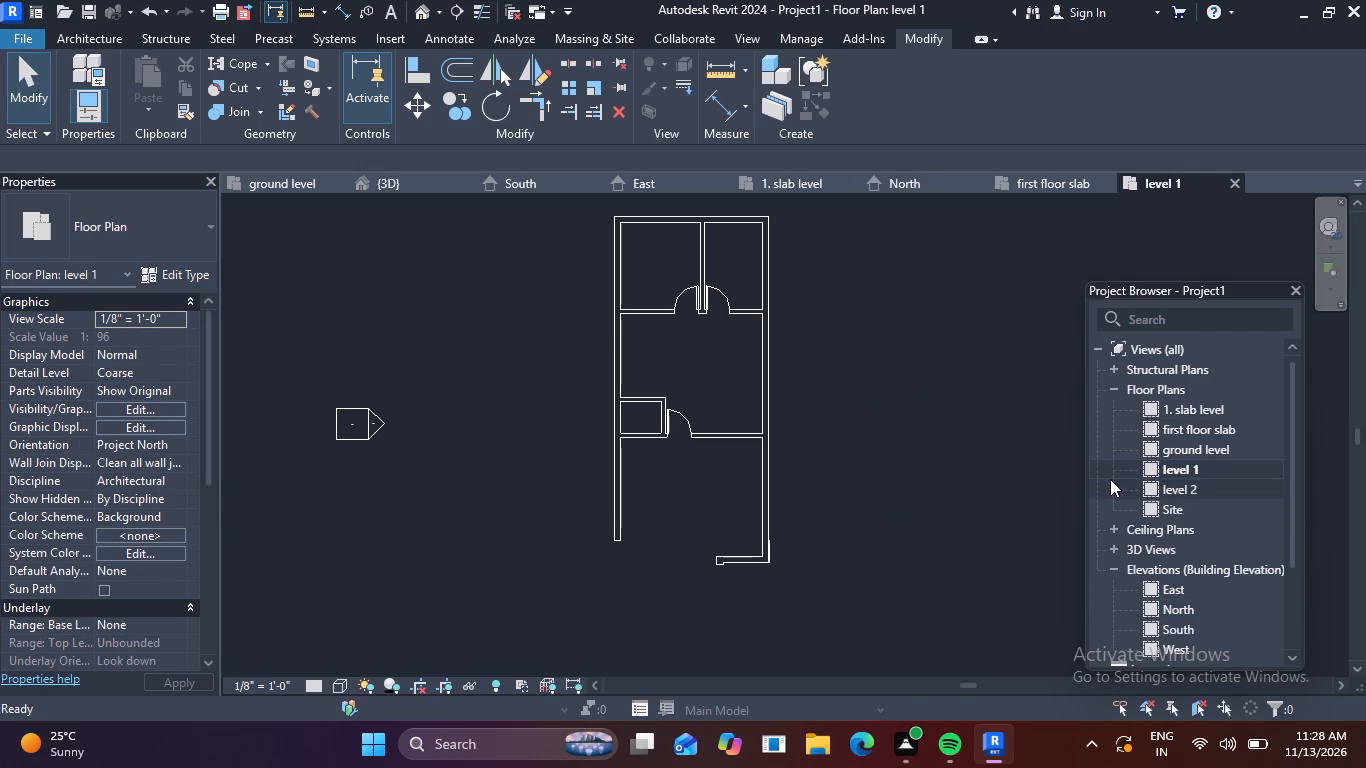
pyautogui.click(123, 45)
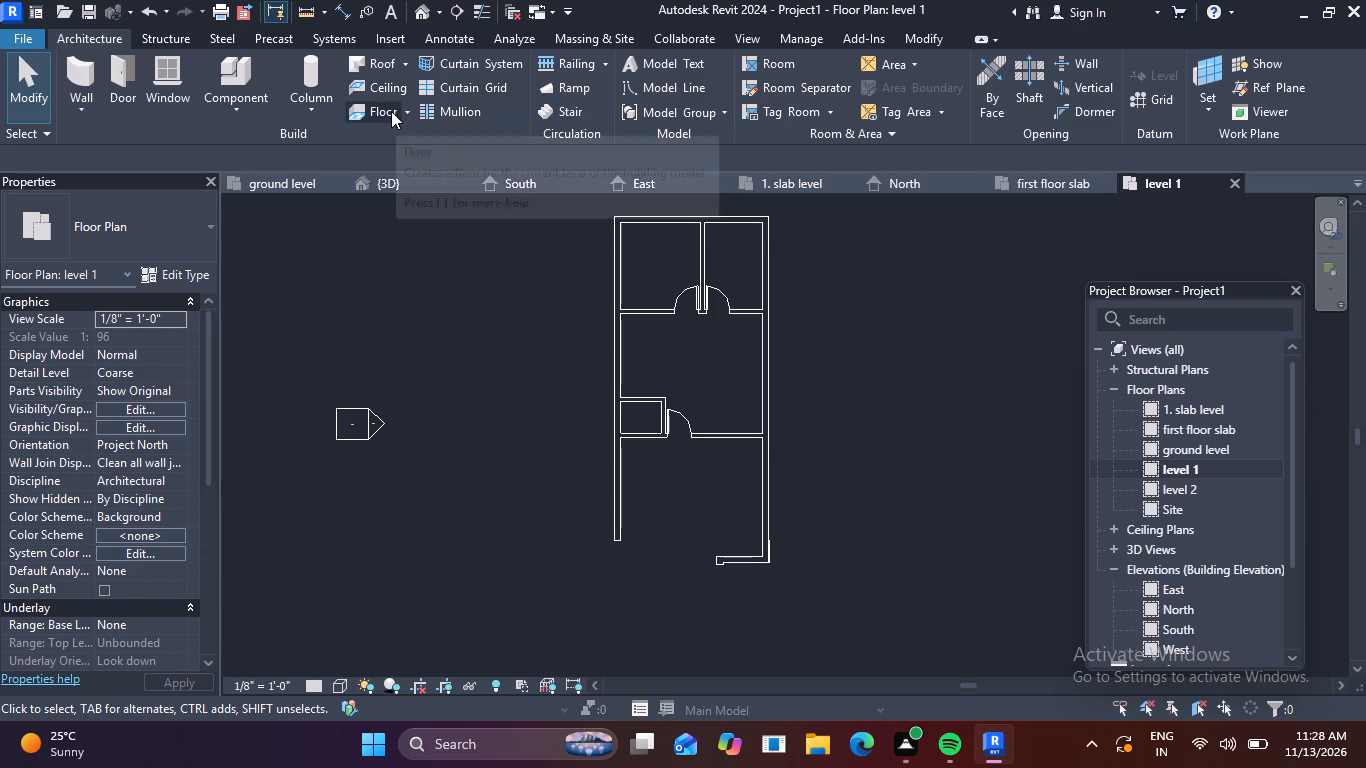
pyautogui.click(378, 109)
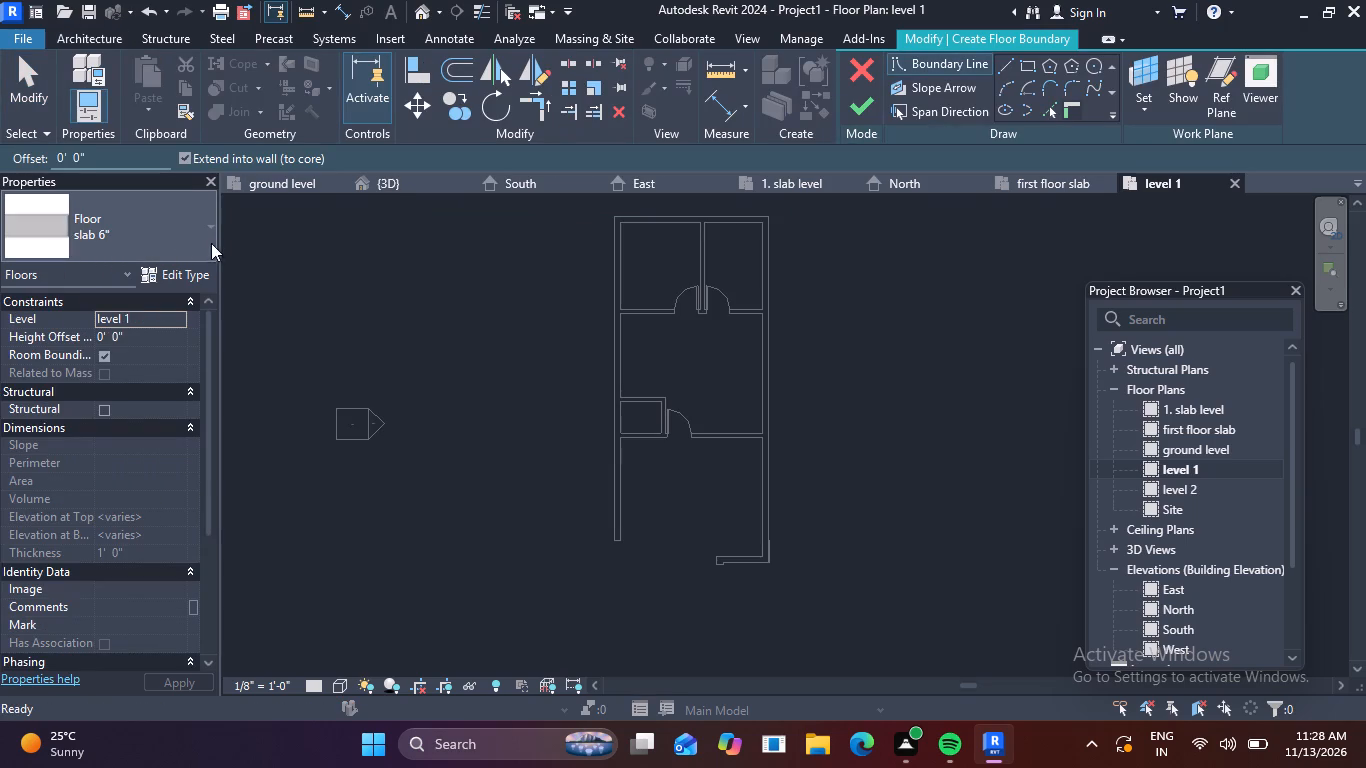
pyautogui.click(207, 228)
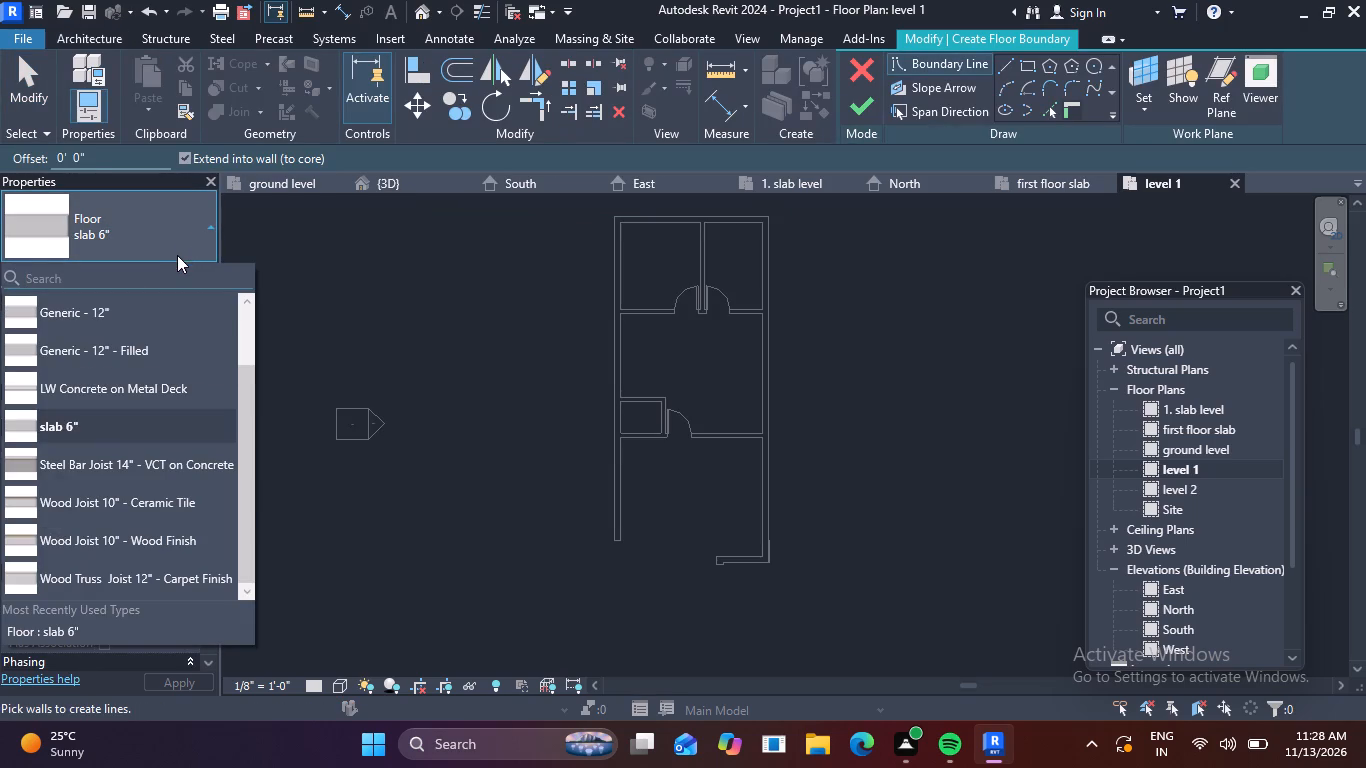
pyautogui.click(198, 227)
pyautogui.click(289, 222)
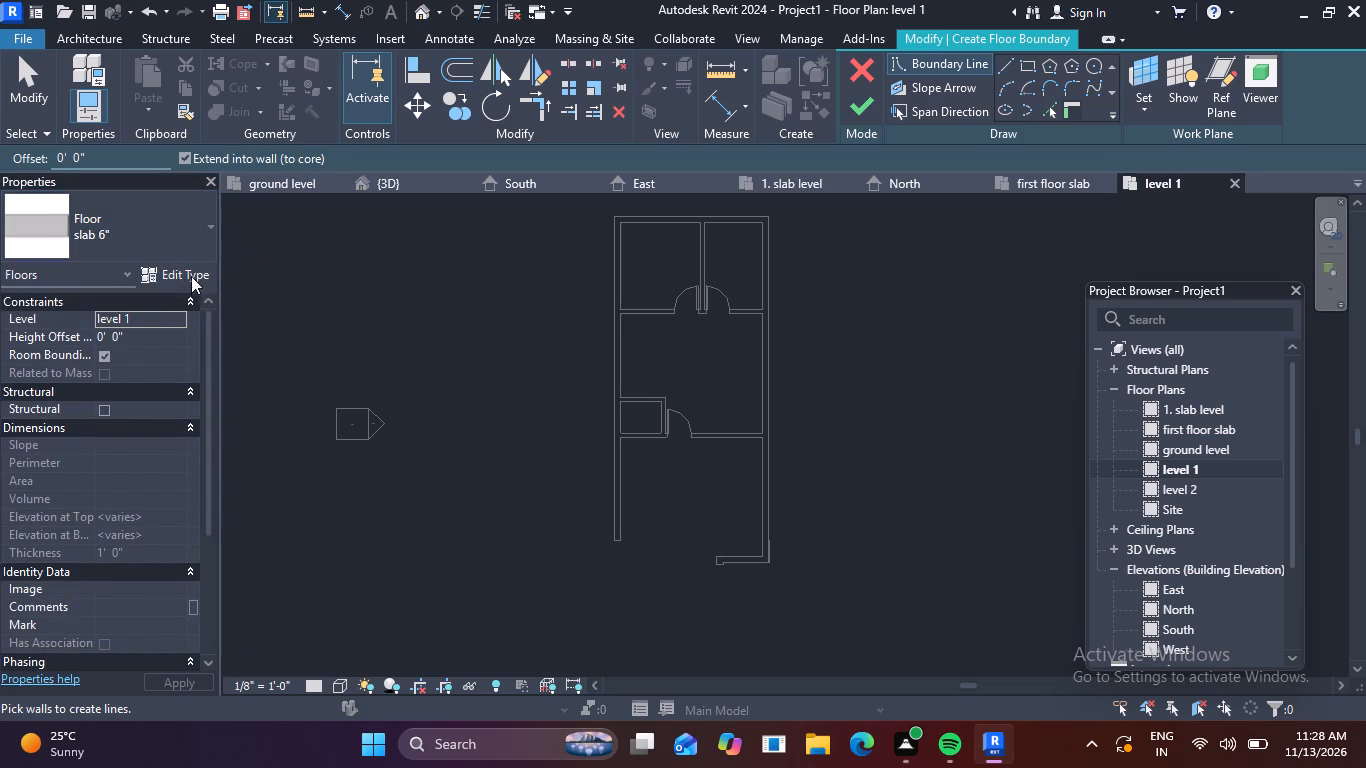
pyautogui.click(195, 273)
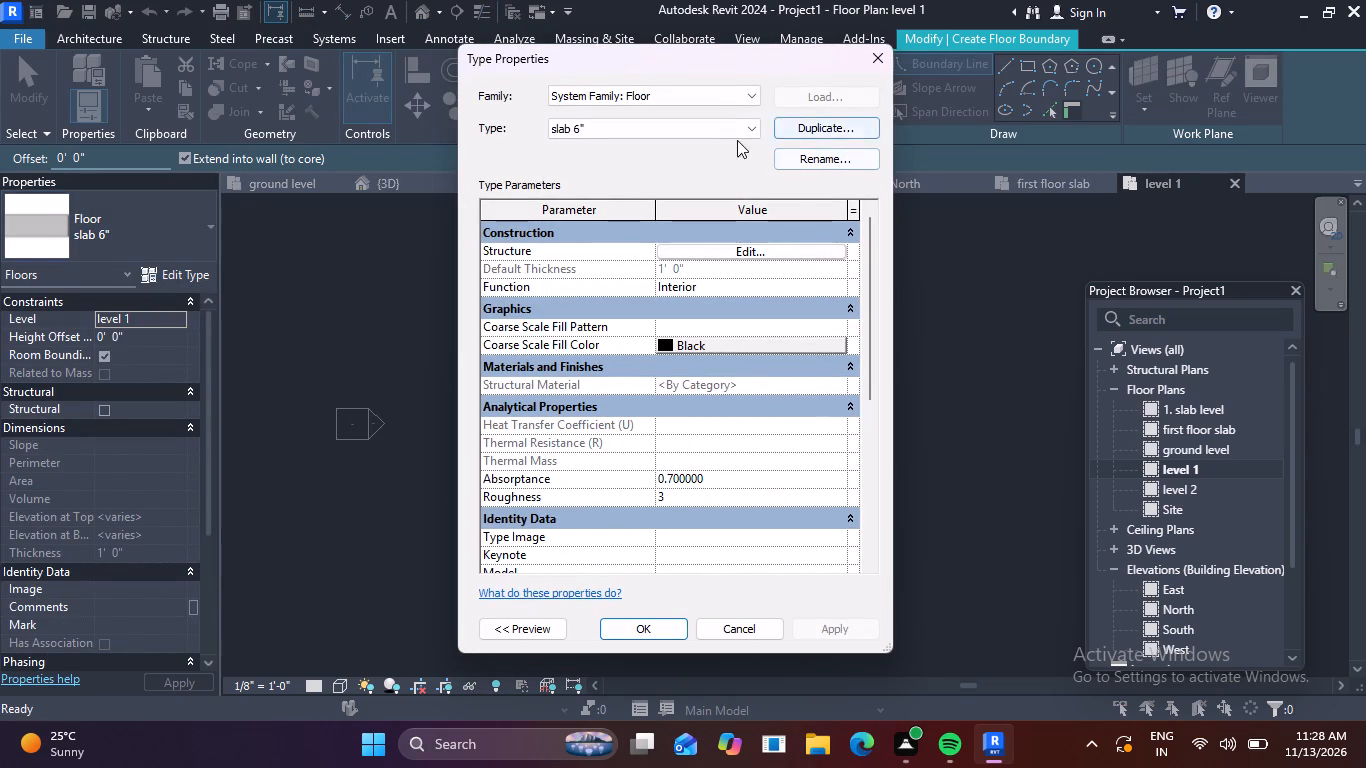
pyautogui.click(801, 126)
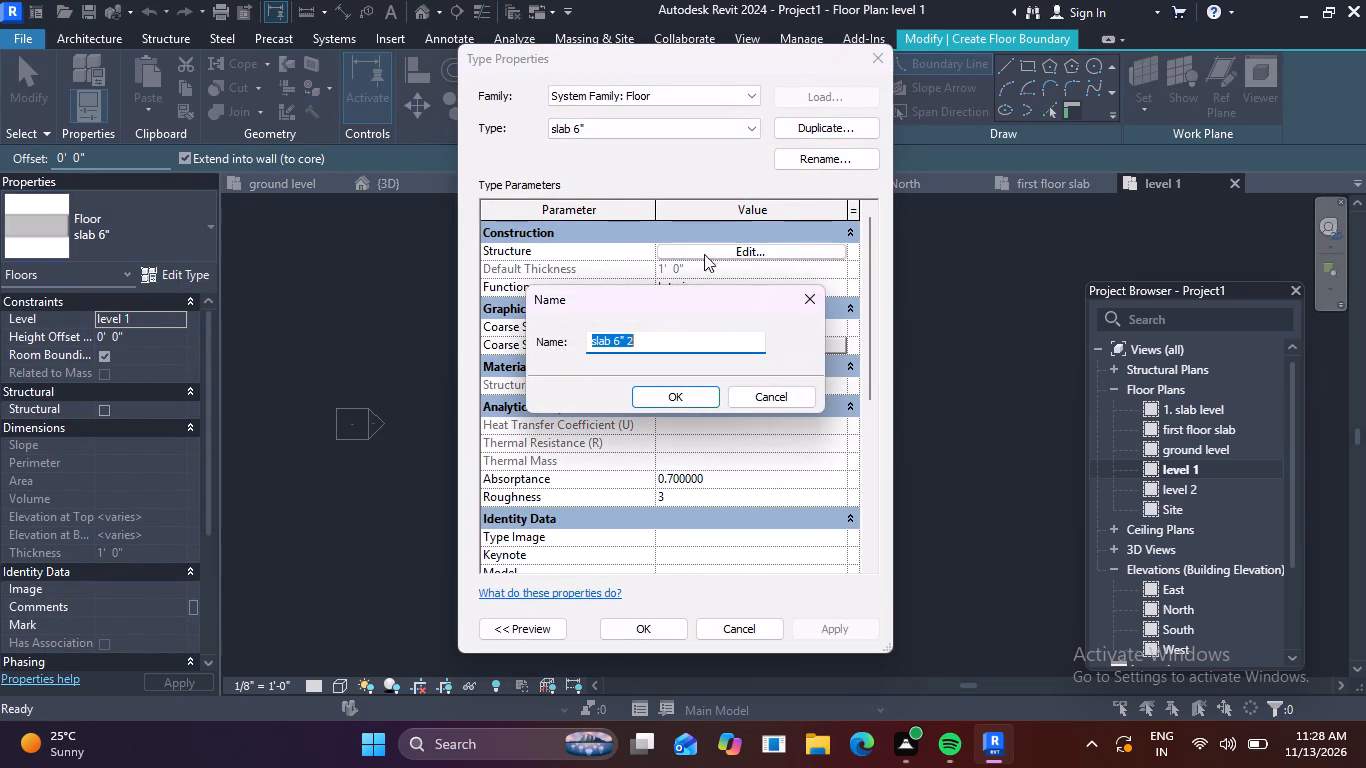
pyautogui.press('BackSpace')
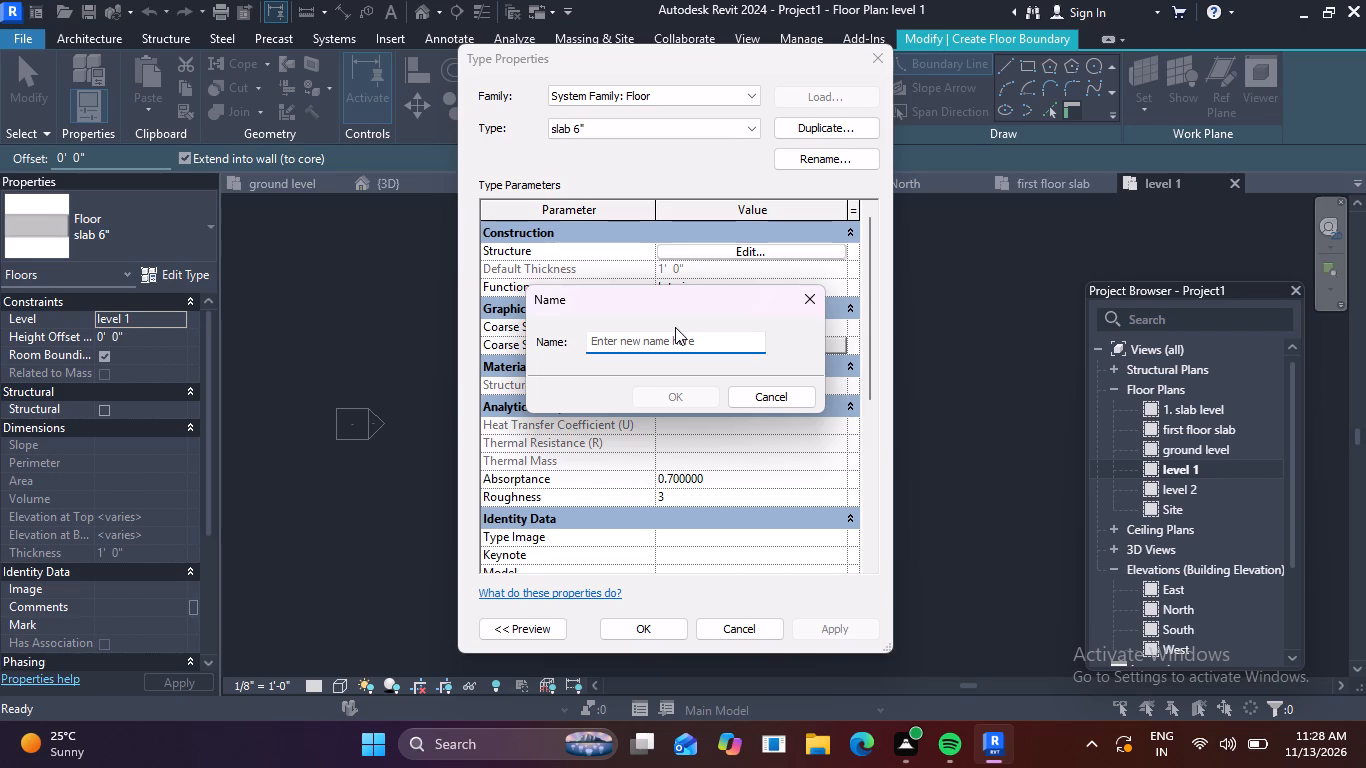
pyautogui.write('floor')
pyautogui.press('space')
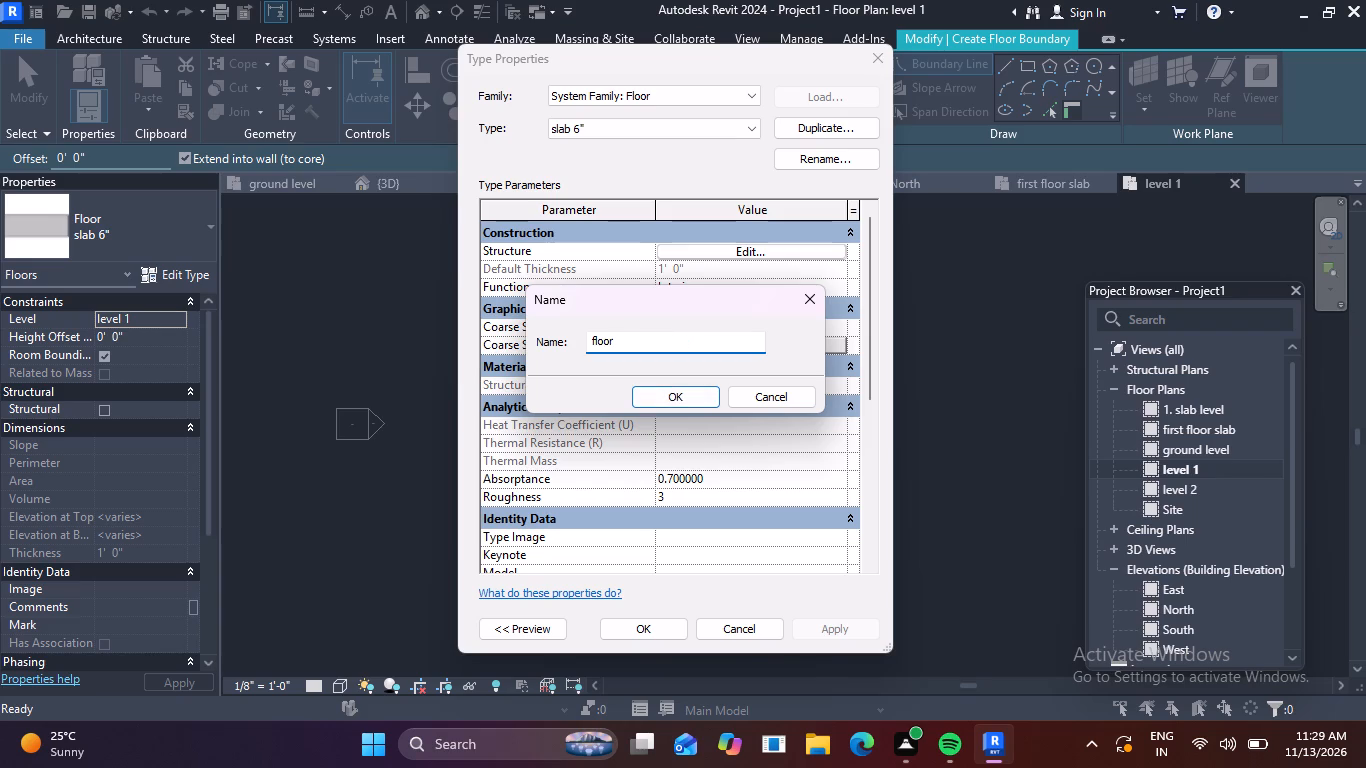
pyautogui.write("2'")
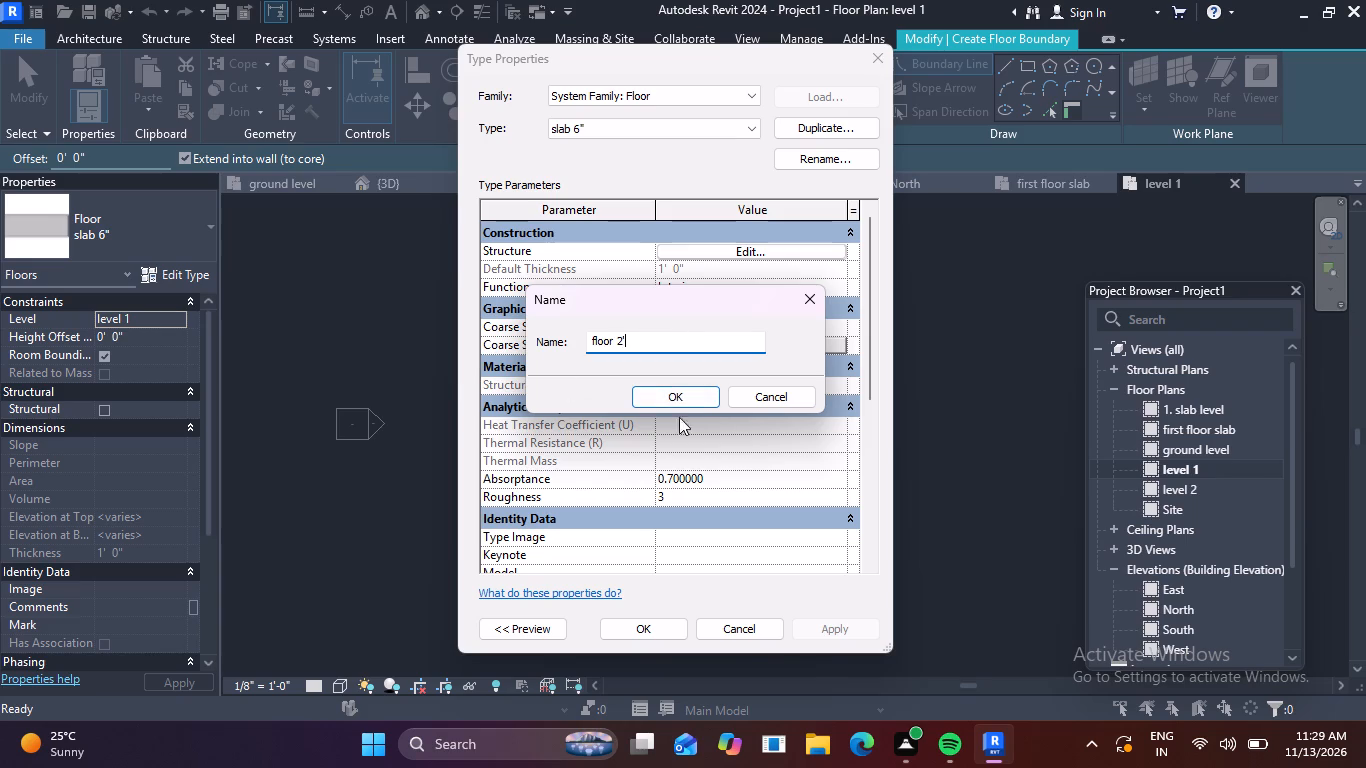
pyautogui.click(692, 403)
# Set the structure layer thickness of the floor 2' type to 2' and apply the type.
pyautogui.click(779, 251)
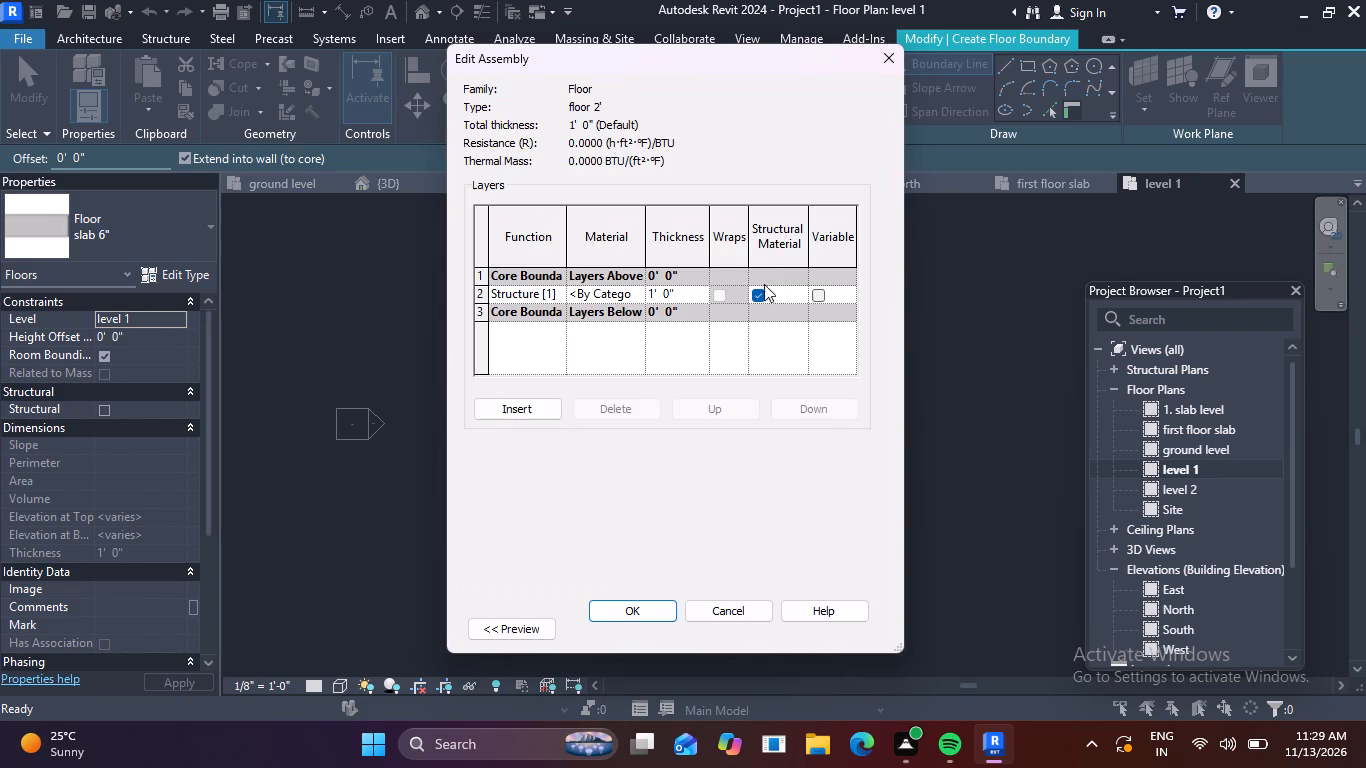
pyautogui.click(679, 291)
pyautogui.press('BackSpace')
pyautogui.press('BackSpace')
pyautogui.press('BackSpace')
pyautogui.press('BackSpace')
pyautogui.press('BackSpace')
pyautogui.press('BackSpace')
pyautogui.press('BackSpace')
pyautogui.write("2'")
pyautogui.press('Return')
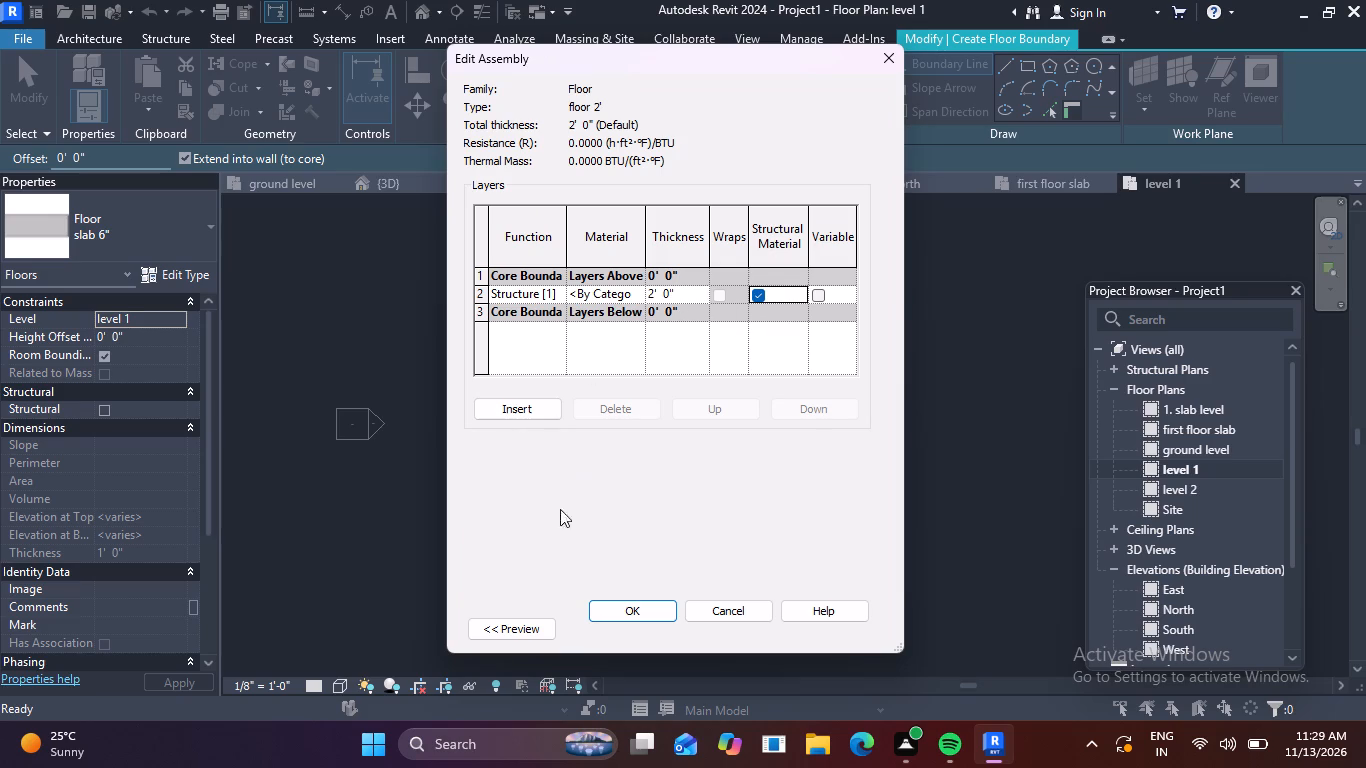
pyautogui.click(611, 609)
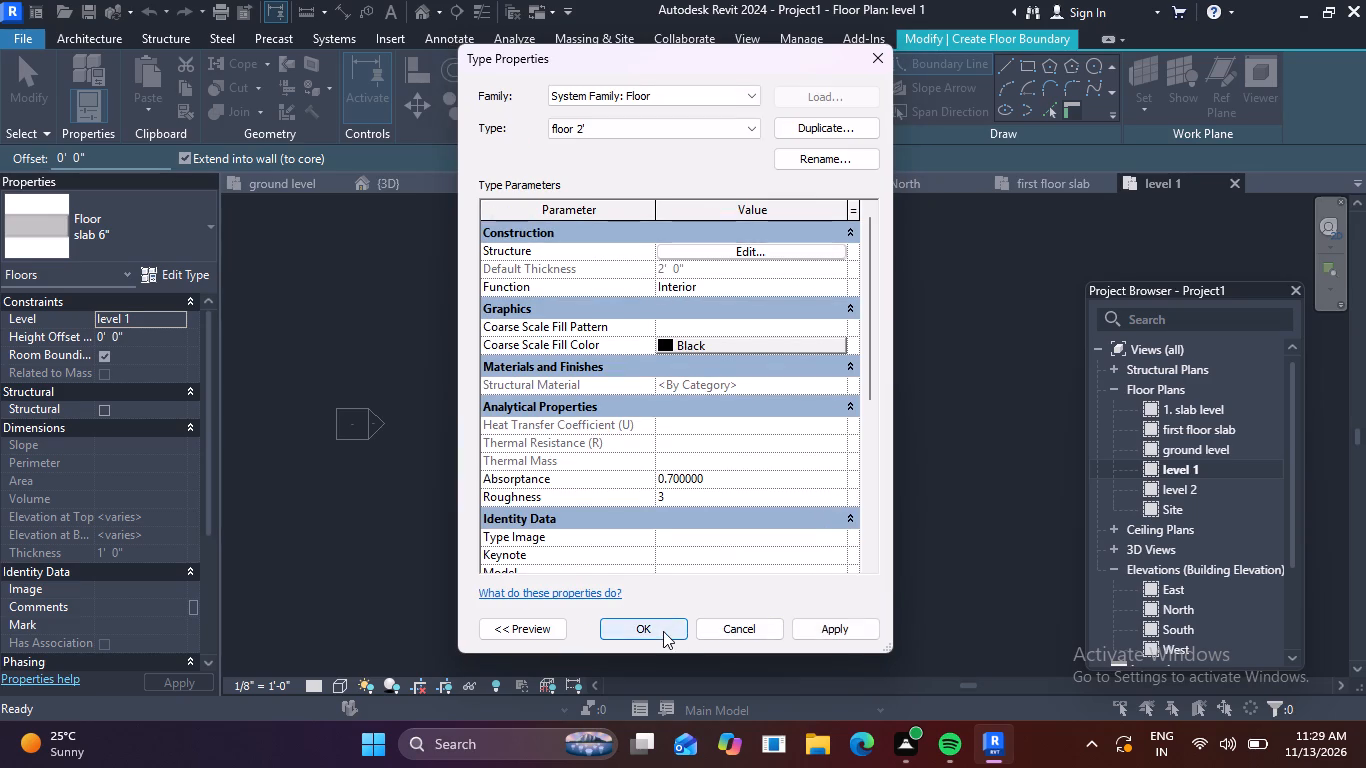
pyautogui.click(663, 631)
# Sketch a rectangular floor boundary about 43'-7" long around the outer walls, extending to the low front wall's outer face, and finish the floor.
pyautogui.scroll(2, 653, 309)
pyautogui.moveTo(680, 304); pyautogui.dragTo(702, 353, button='middle')
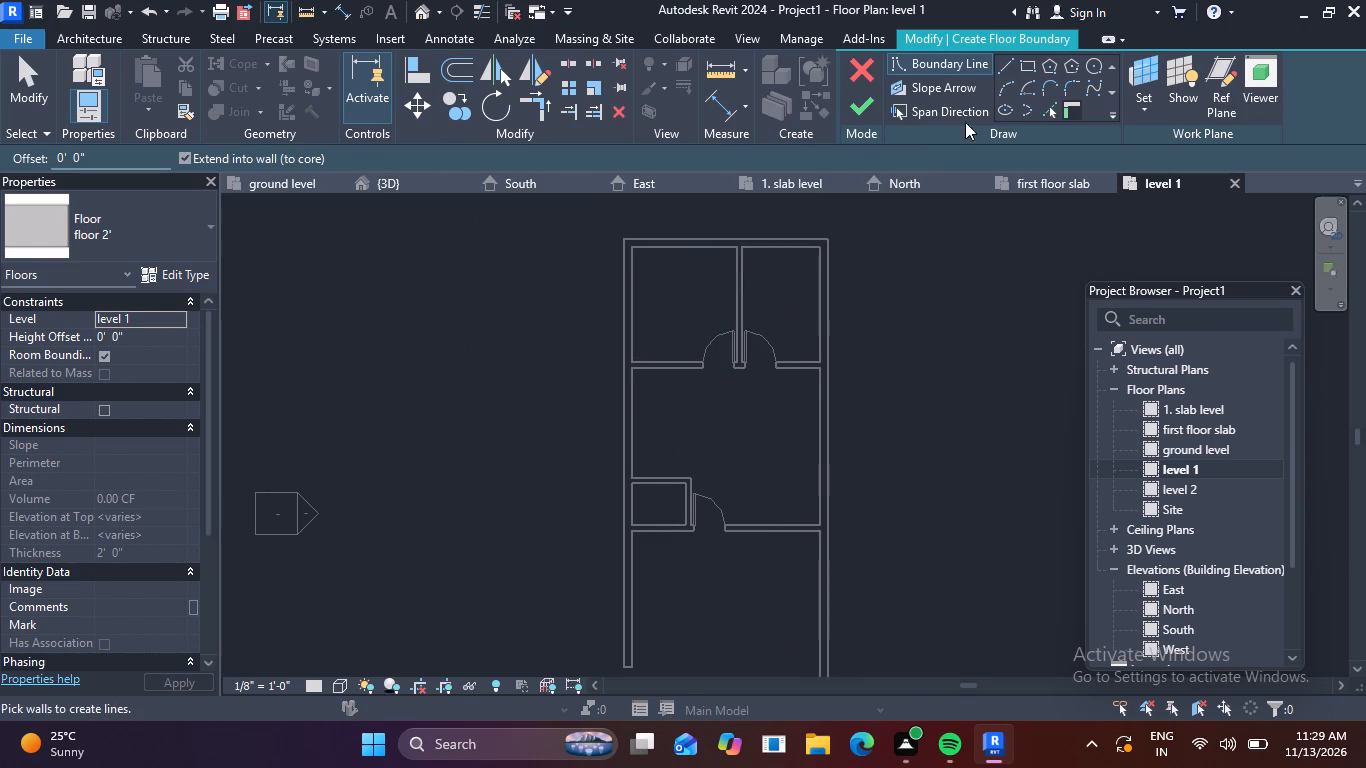
pyautogui.click(1009, 66)
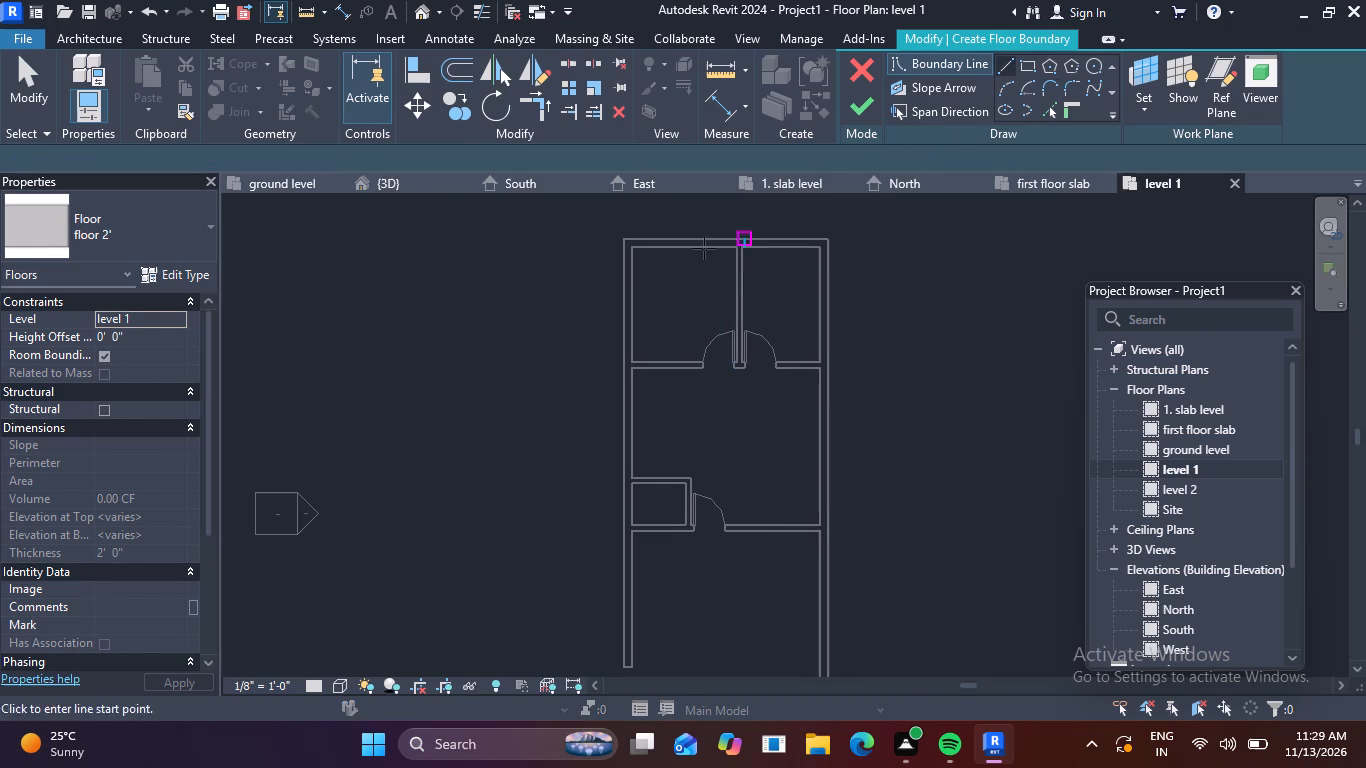
pyautogui.scroll(2, 643, 254)
pyautogui.click(612, 232)
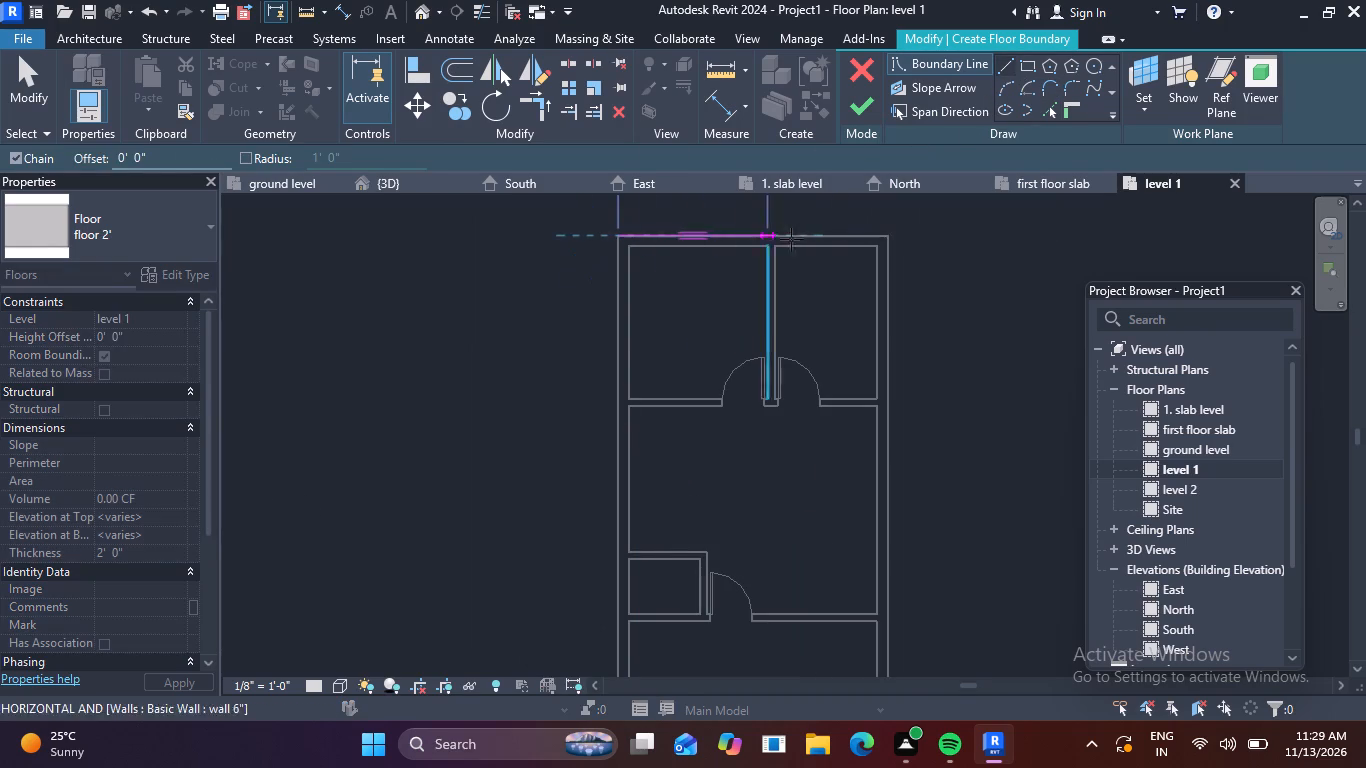
pyautogui.click(887, 236)
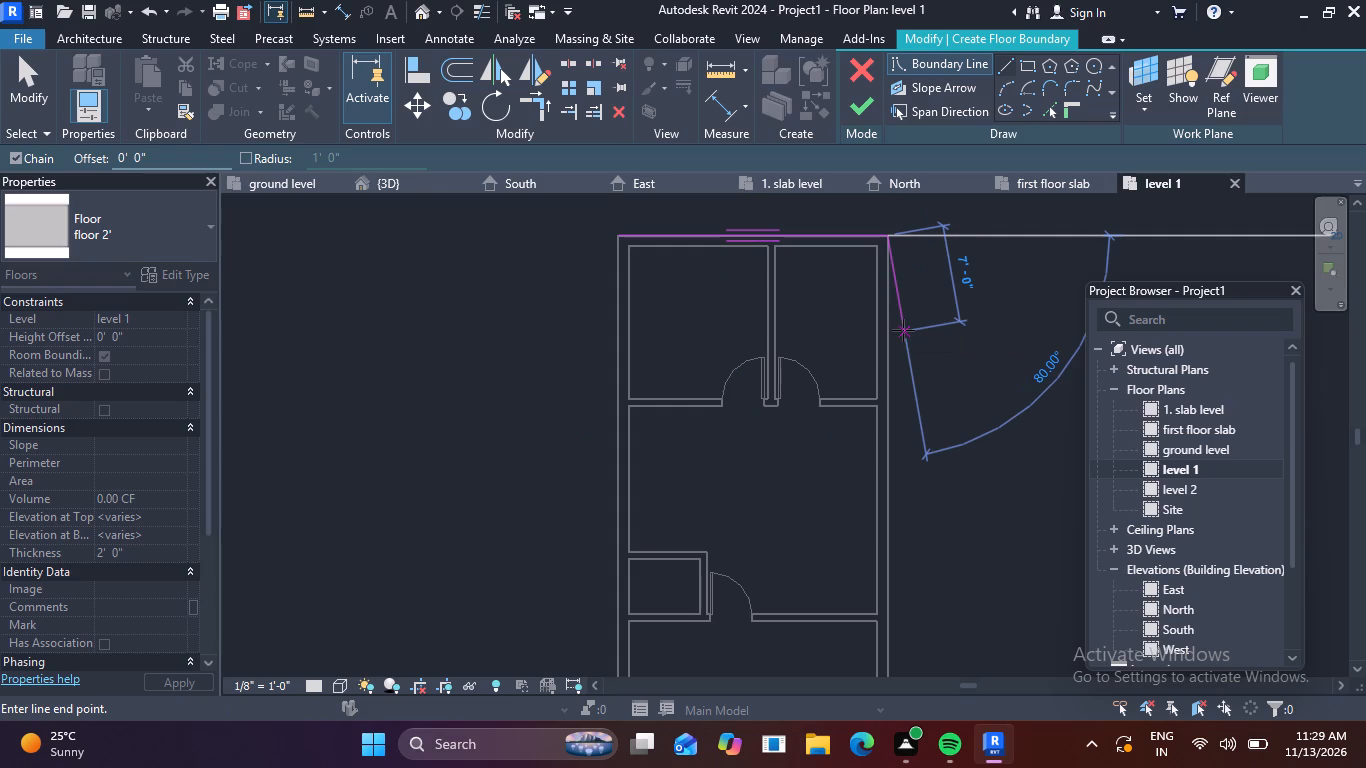
pyautogui.scroll(-4, 903, 330)
pyautogui.moveTo(883, 413); pyautogui.dragTo(875, 332, button='middle')
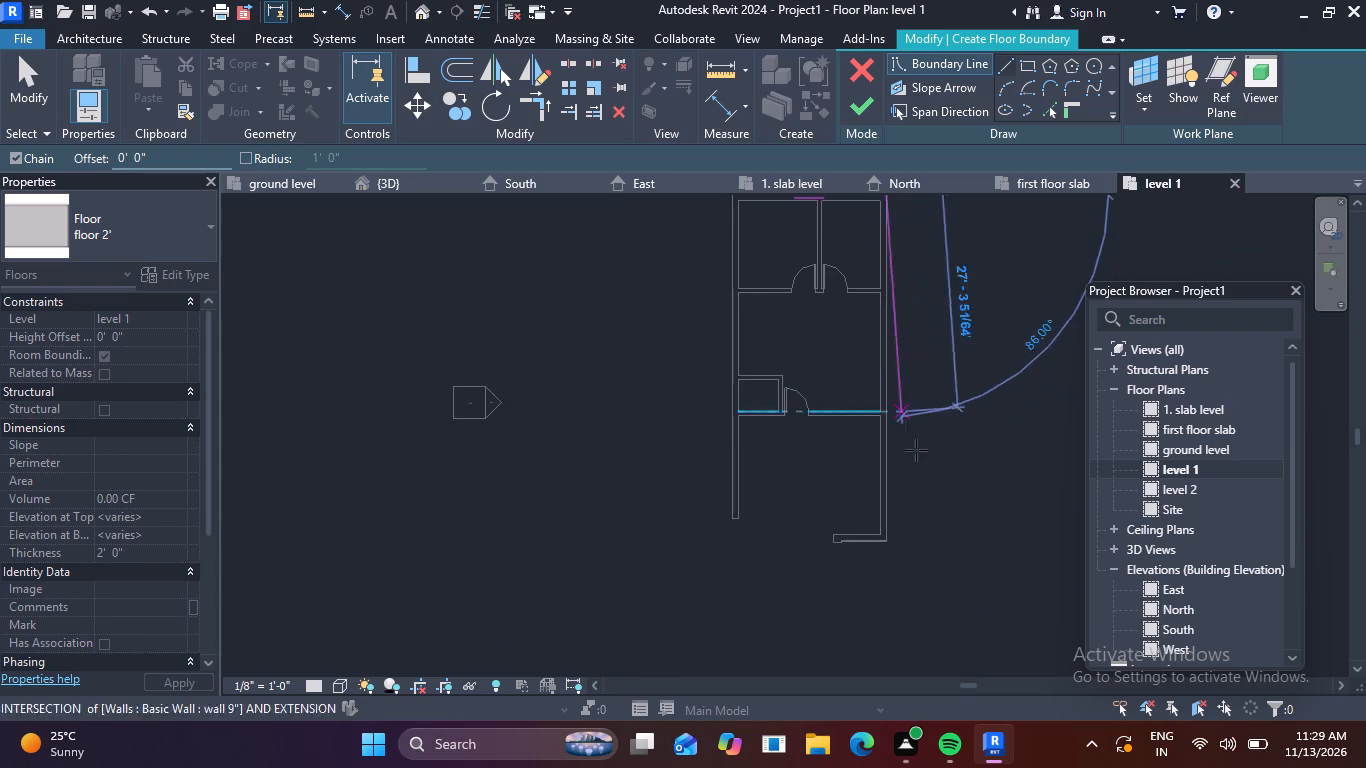
pyautogui.scroll(5, 882, 494)
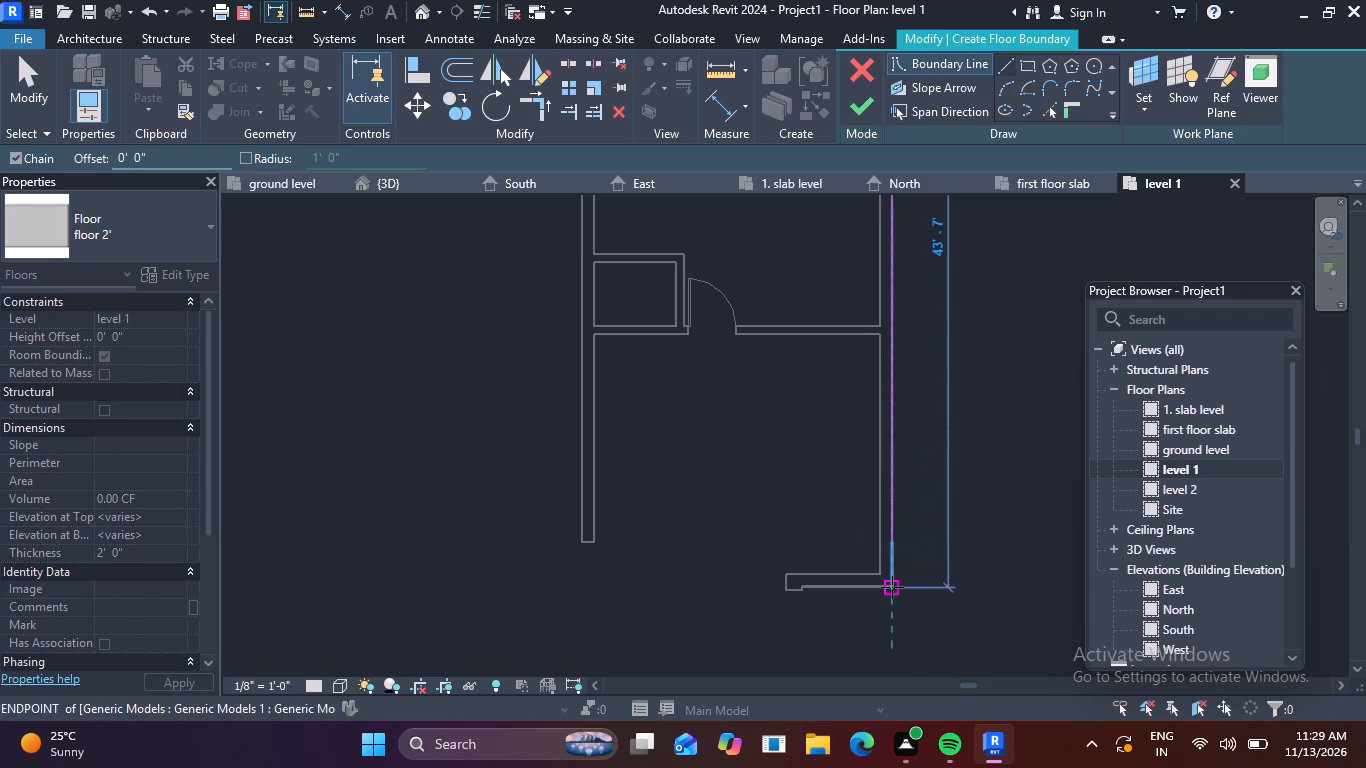
pyautogui.click(892, 587)
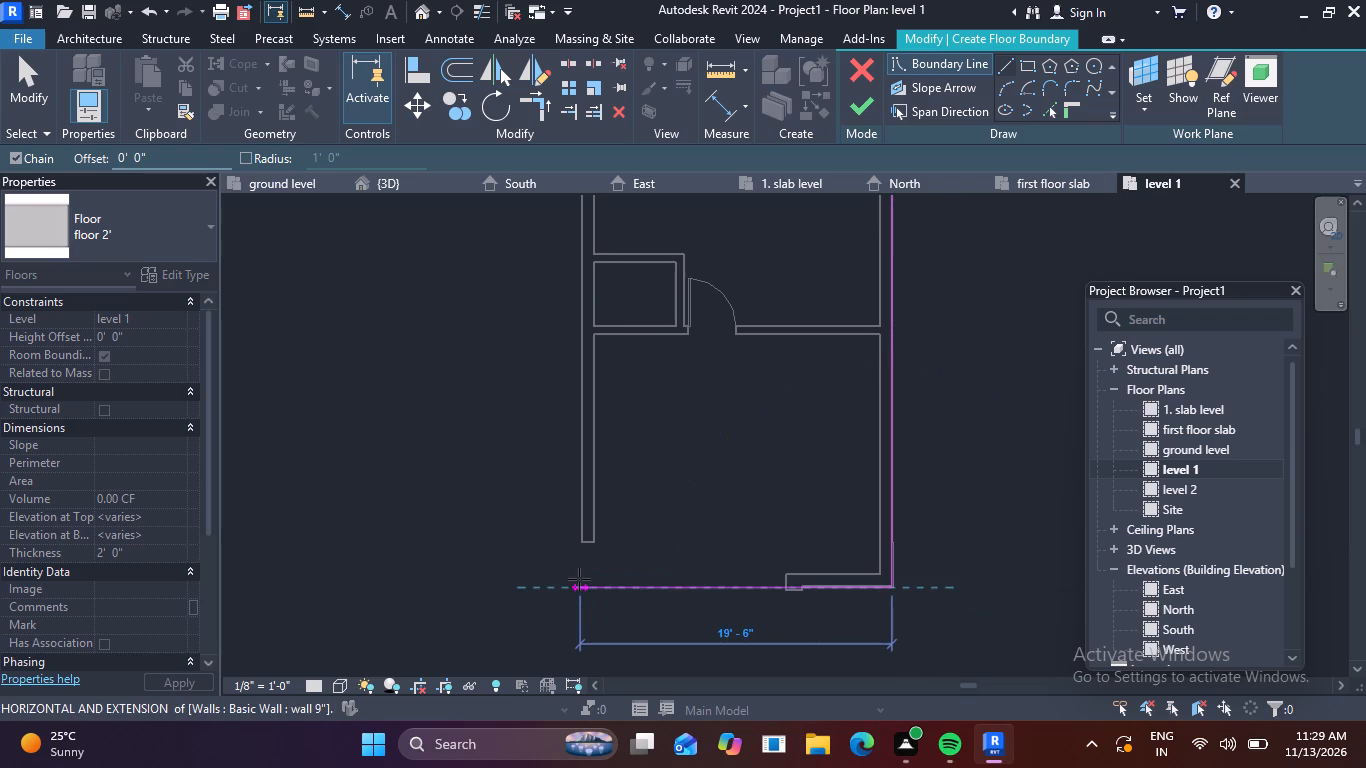
pyautogui.click(582, 588)
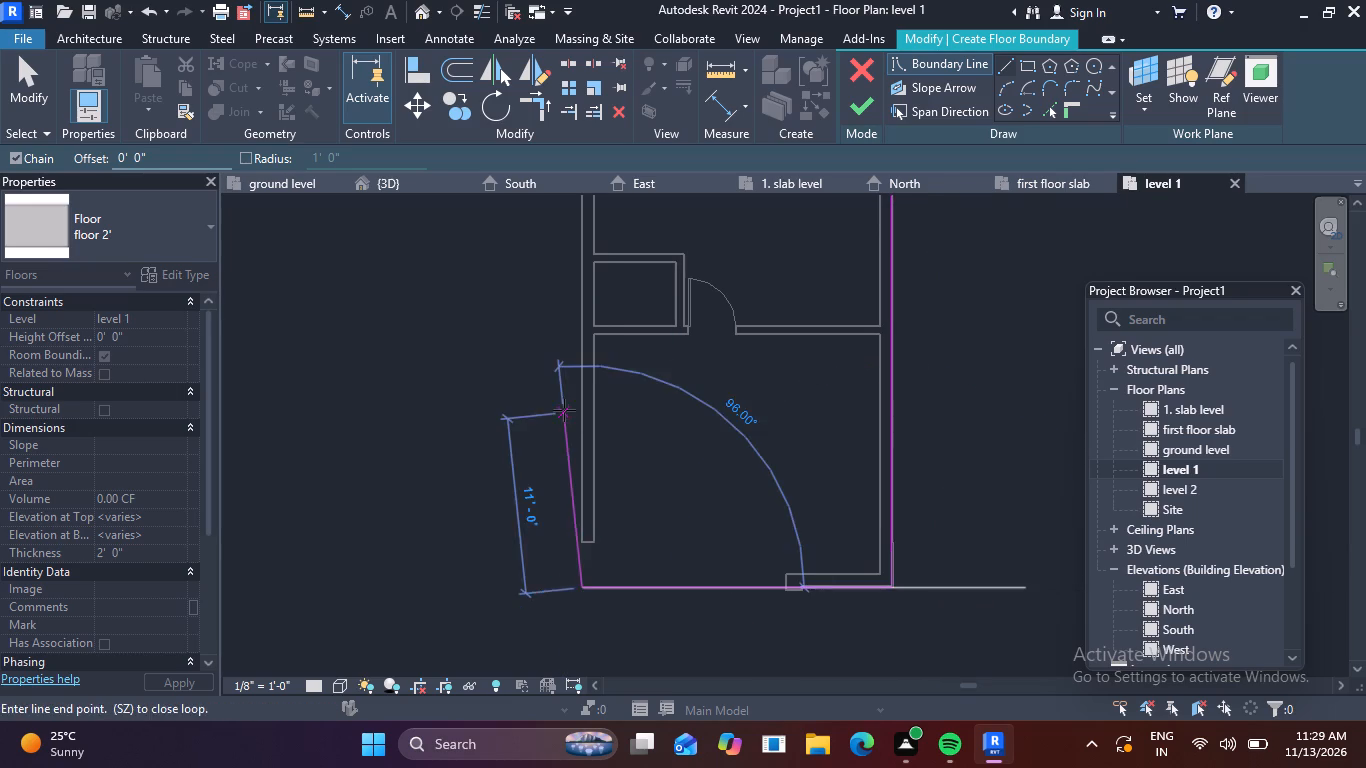
pyautogui.moveTo(592, 450); pyautogui.dragTo(614, 744, button='middle')
pyautogui.moveTo(629, 353); pyautogui.dragTo(576, 590, button='middle')
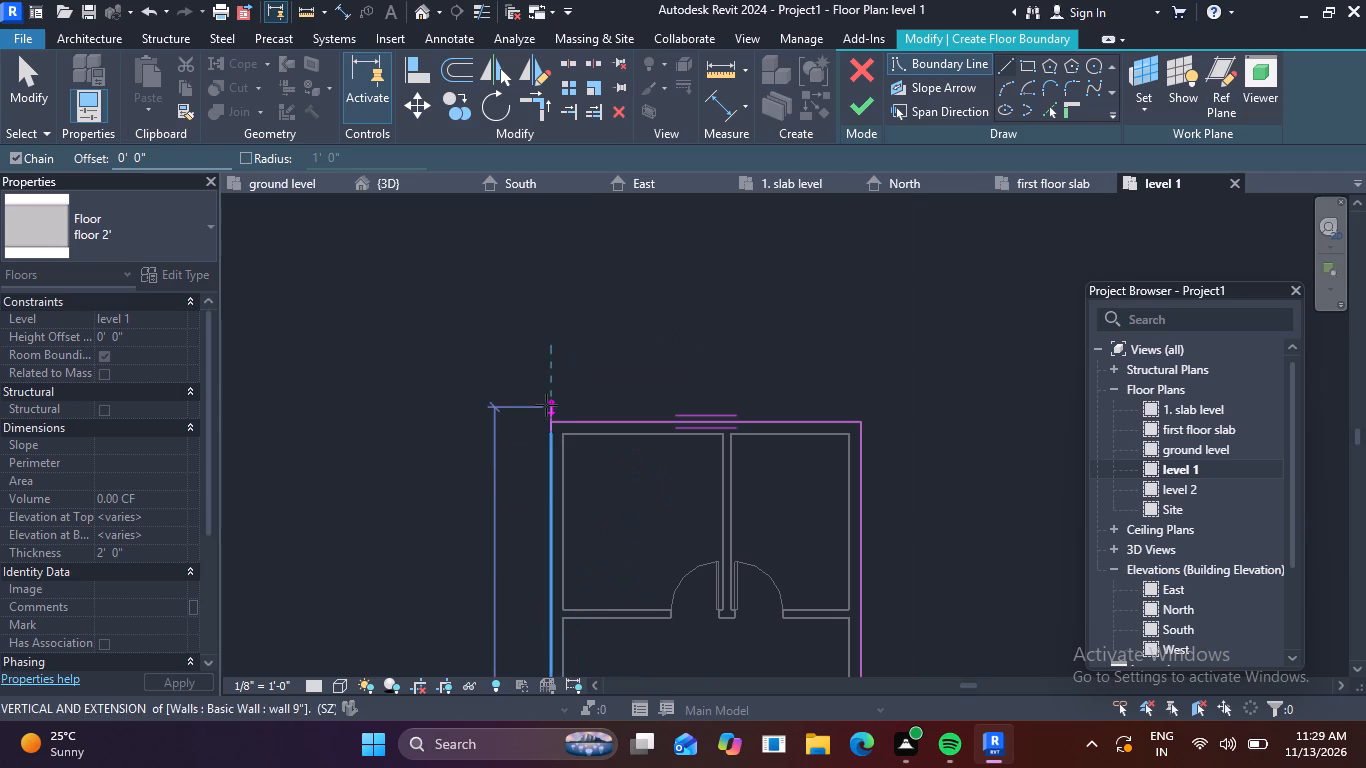
pyautogui.click(545, 423)
pyautogui.press('Escape')
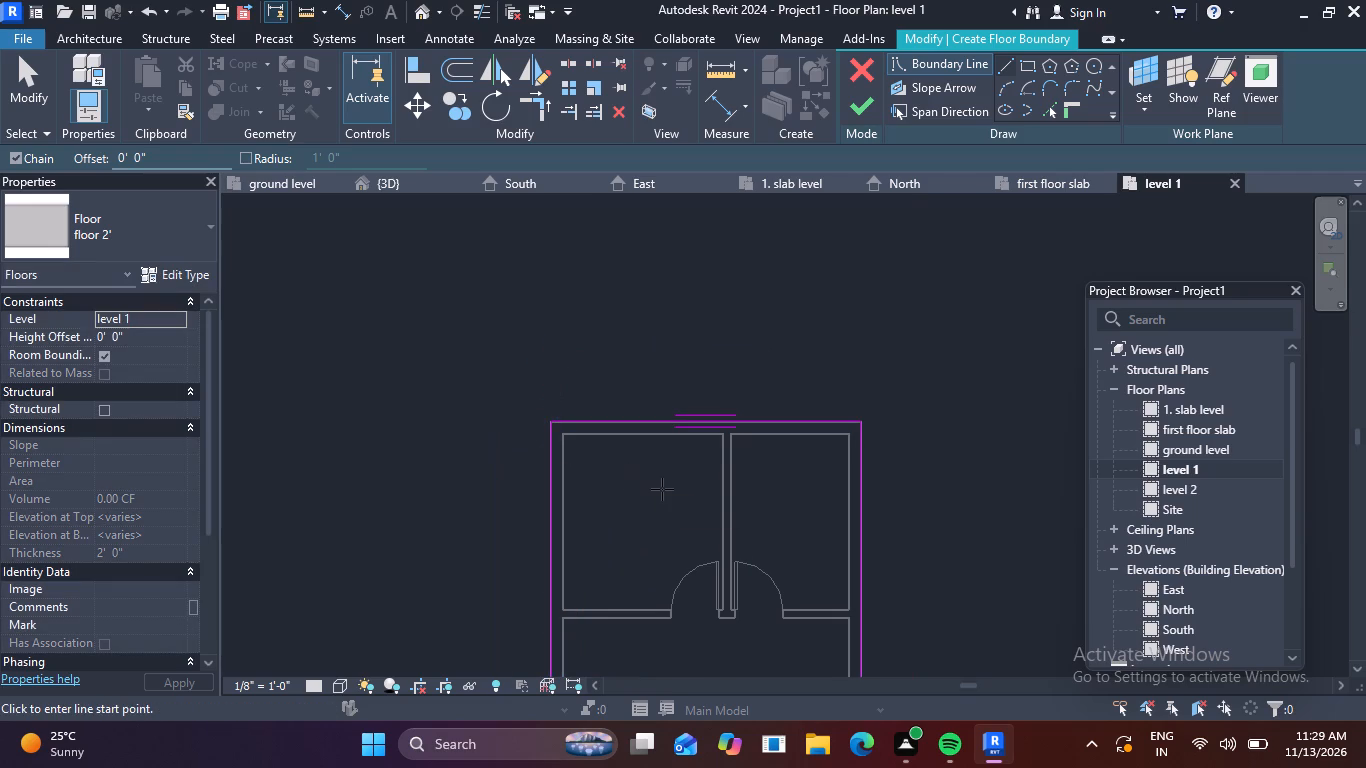
pyautogui.click(868, 112)
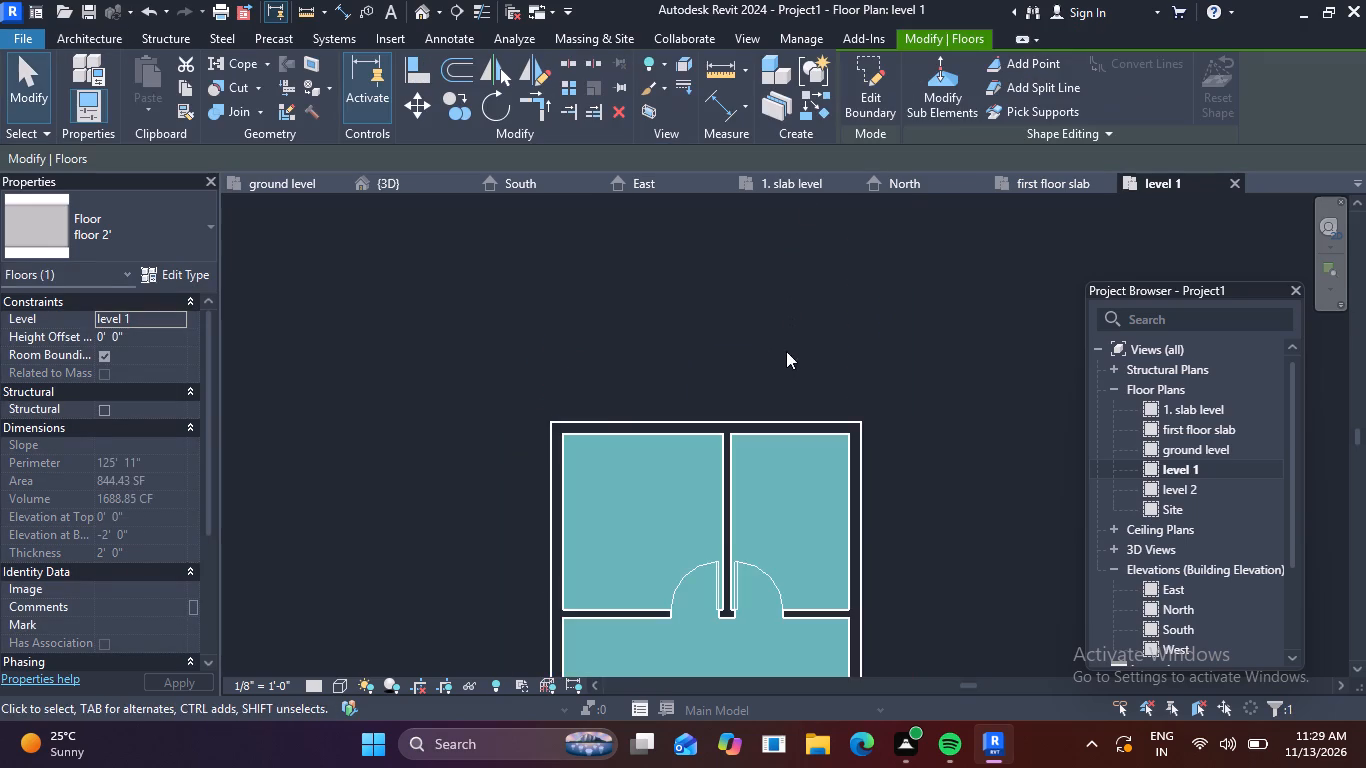
# Examine the new base floor's height against the walls and levels in the 3D view and the North and East elevations.
pyautogui.scroll(-6, 785, 364)
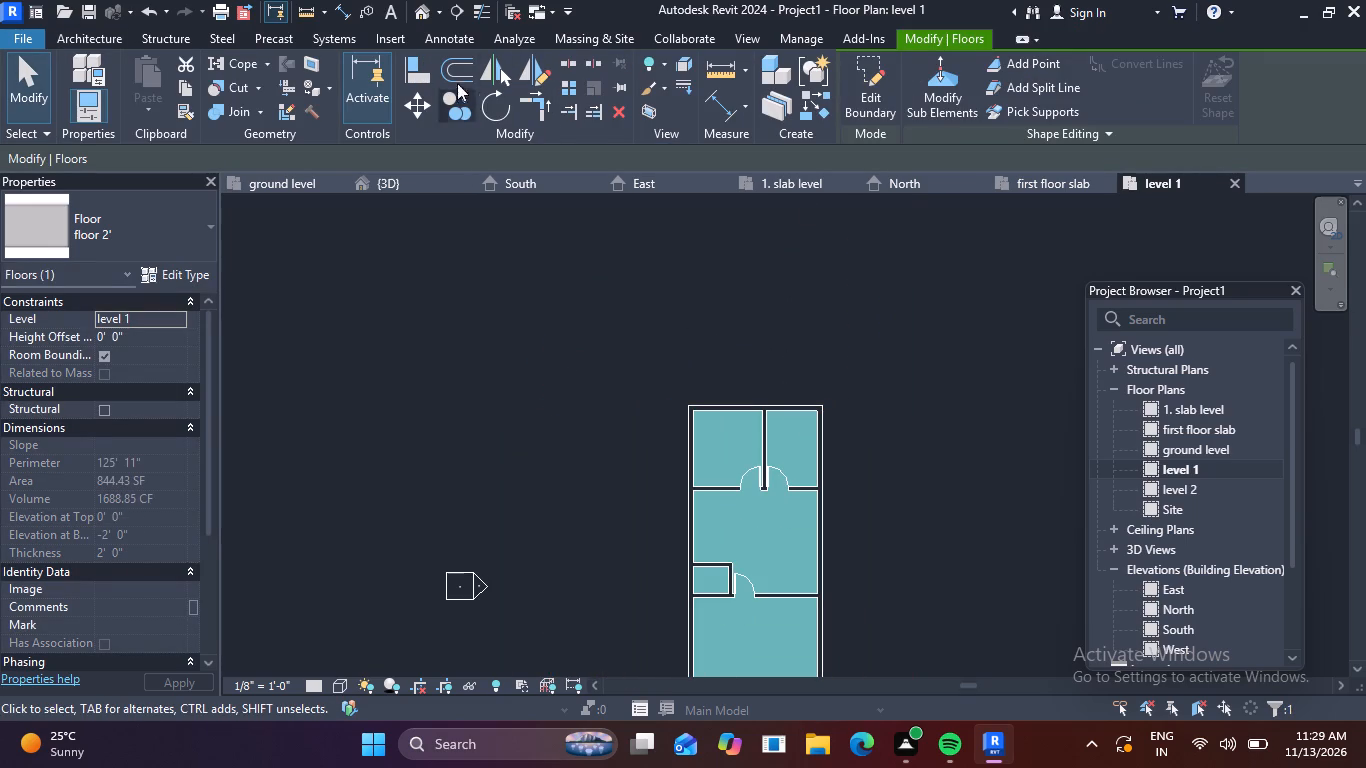
pyautogui.click(422, 10)
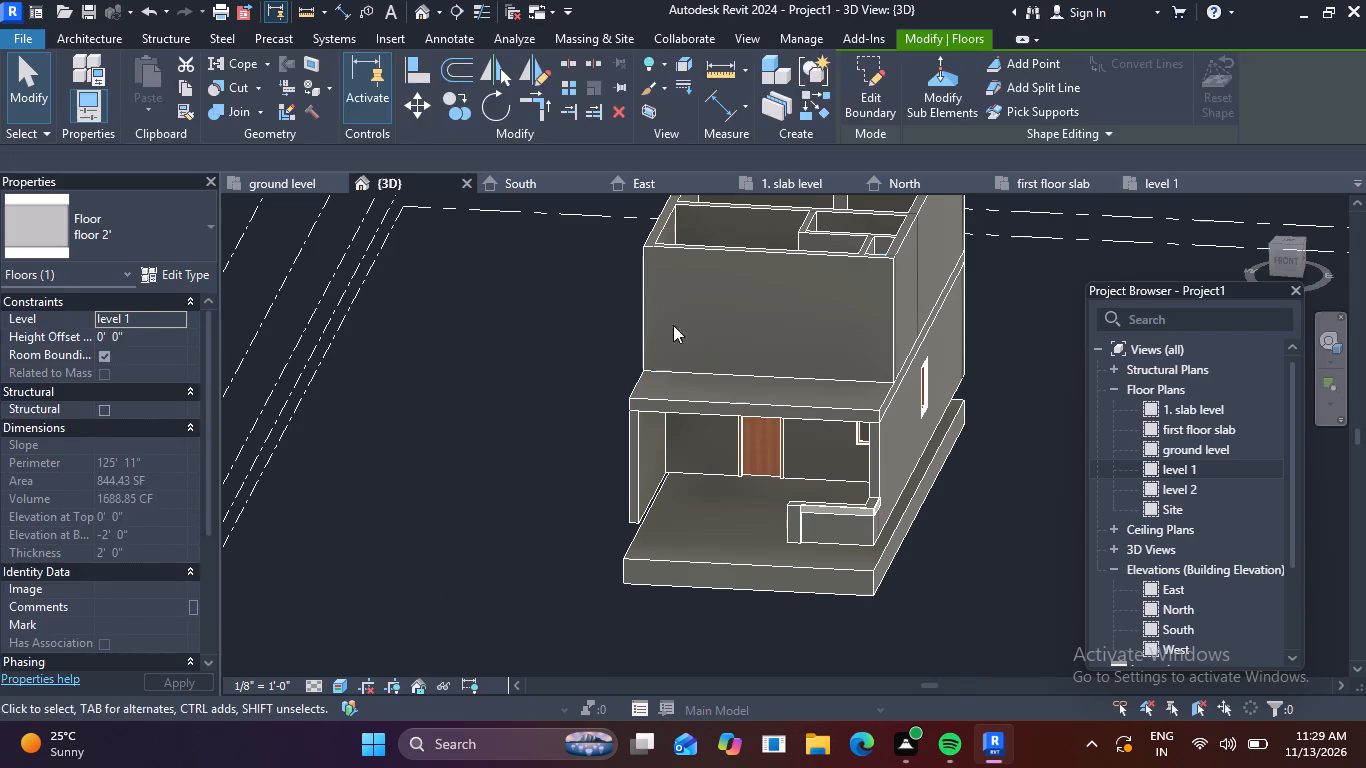
pyautogui.scroll(3, 747, 513)
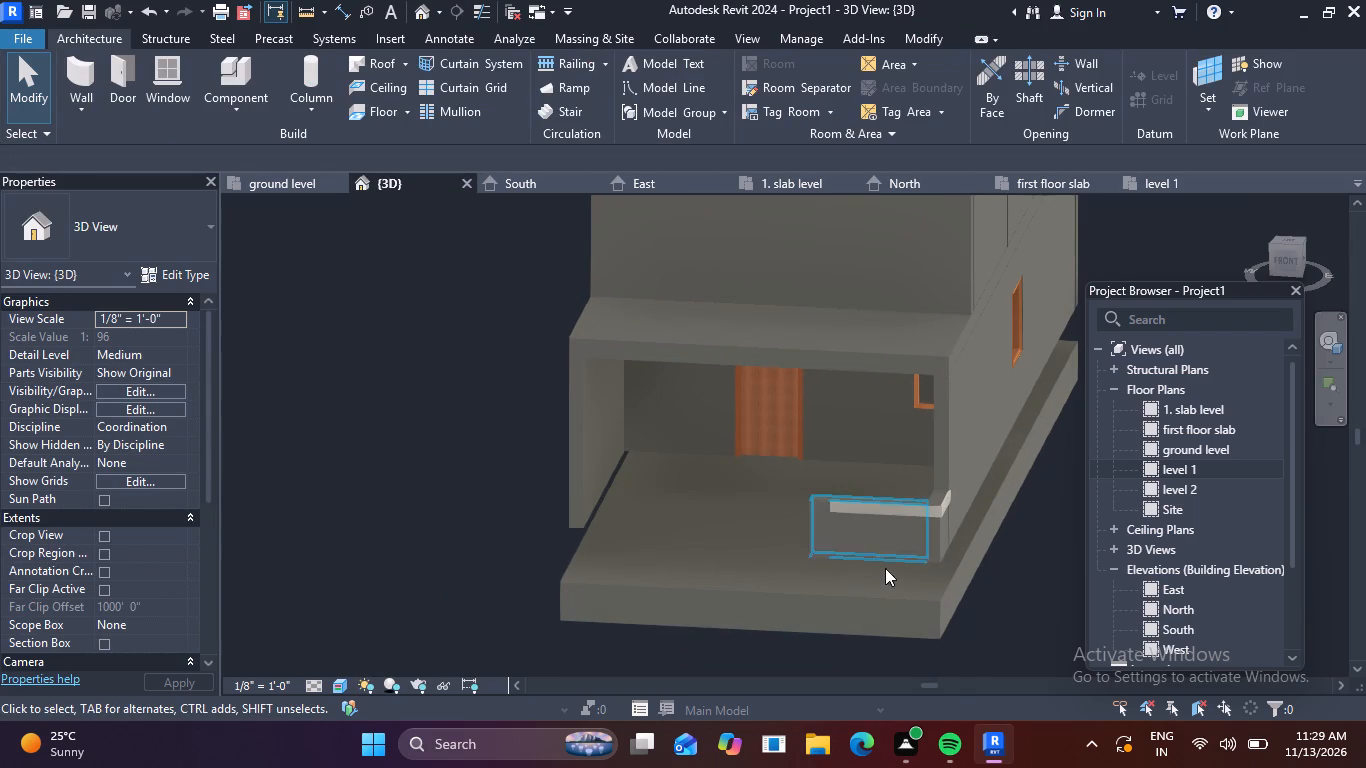
pyautogui.click(884, 598)
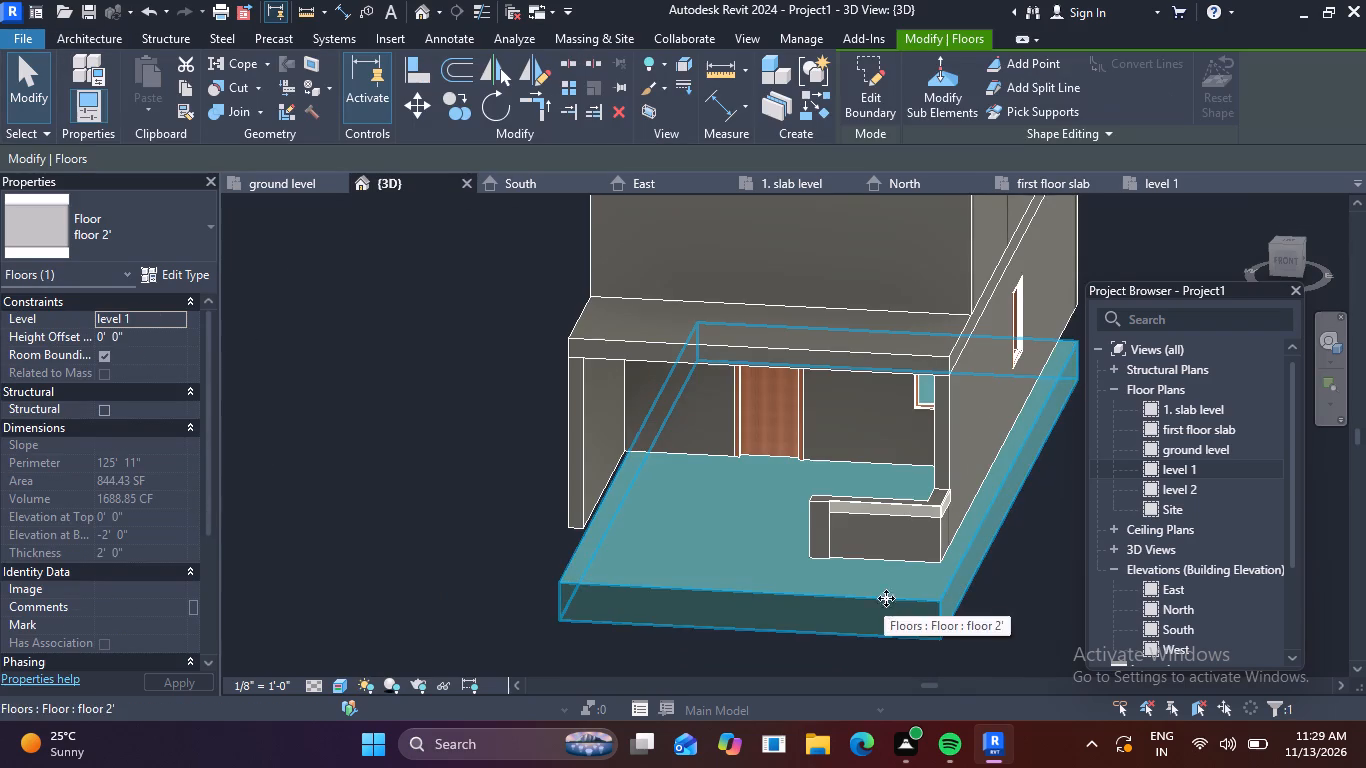
pyautogui.doubleClick(1166, 612)
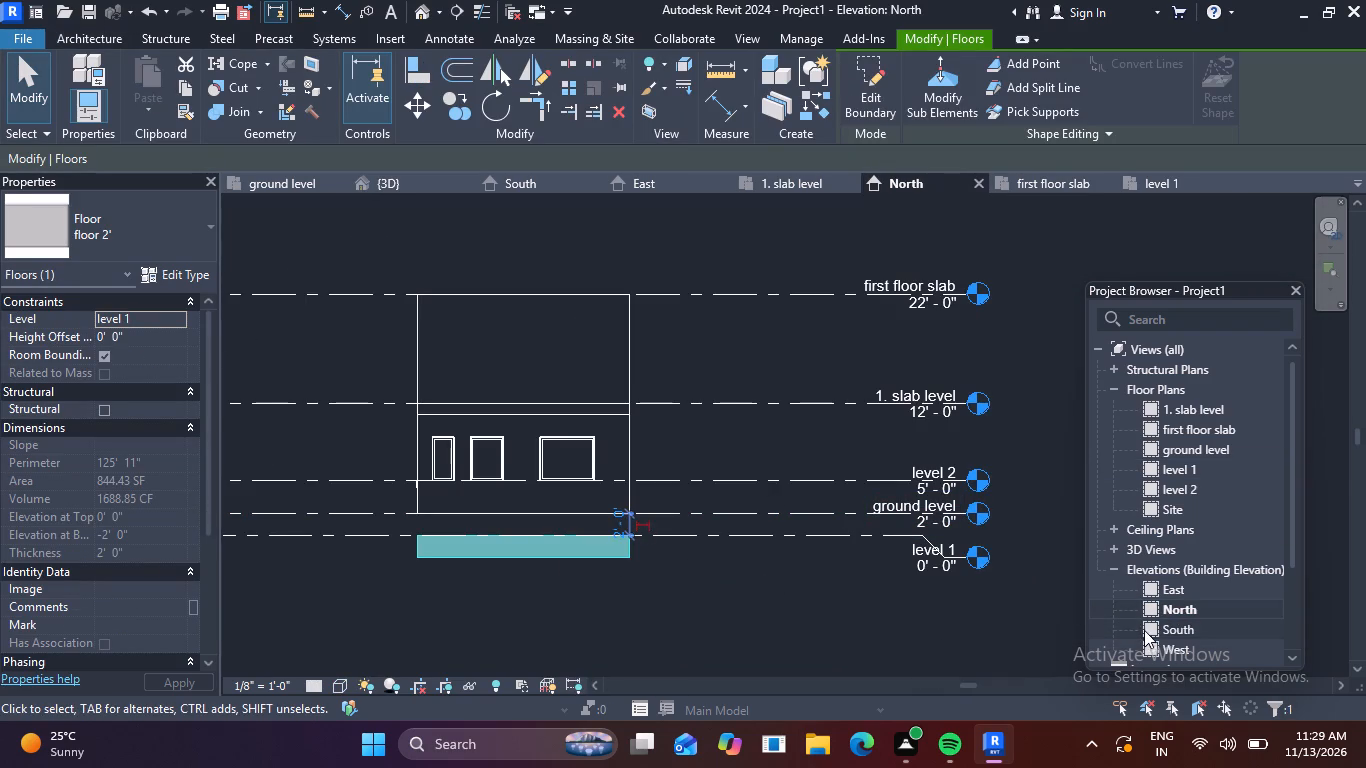
pyautogui.tripleClick(1145, 584)
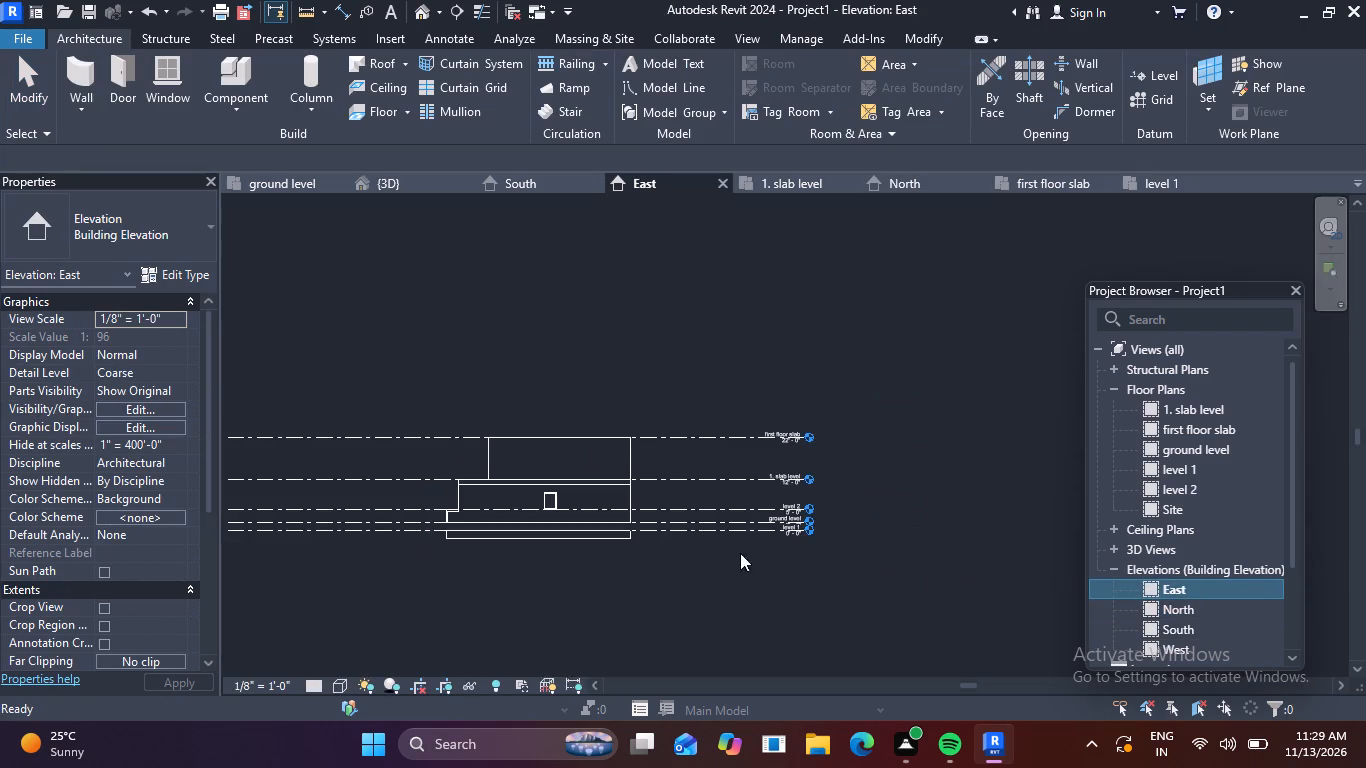
pyautogui.scroll(7, 599, 532)
pyautogui.scroll(-4, 710, 533)
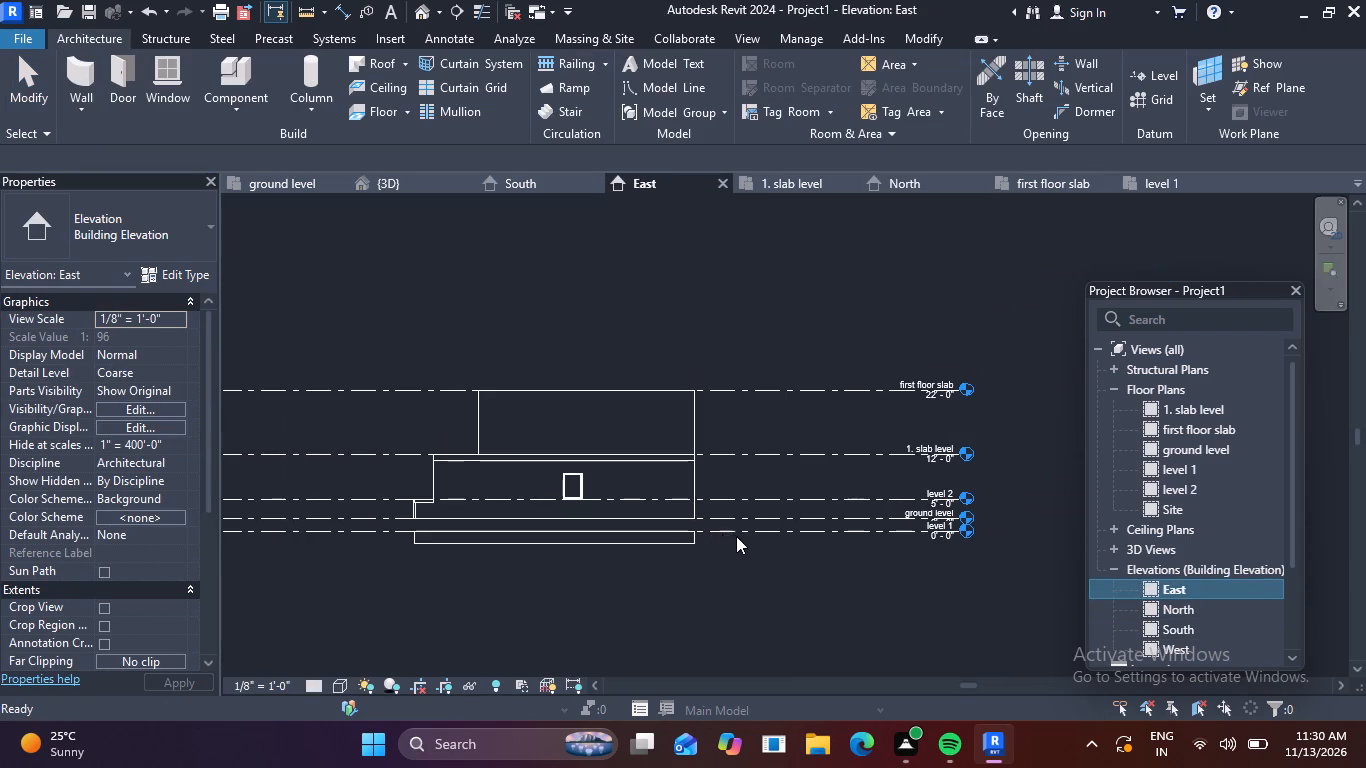
pyautogui.moveTo(739, 513); pyautogui.dragTo(817, 490, button='middle')
pyautogui.scroll(5, 655, 528)
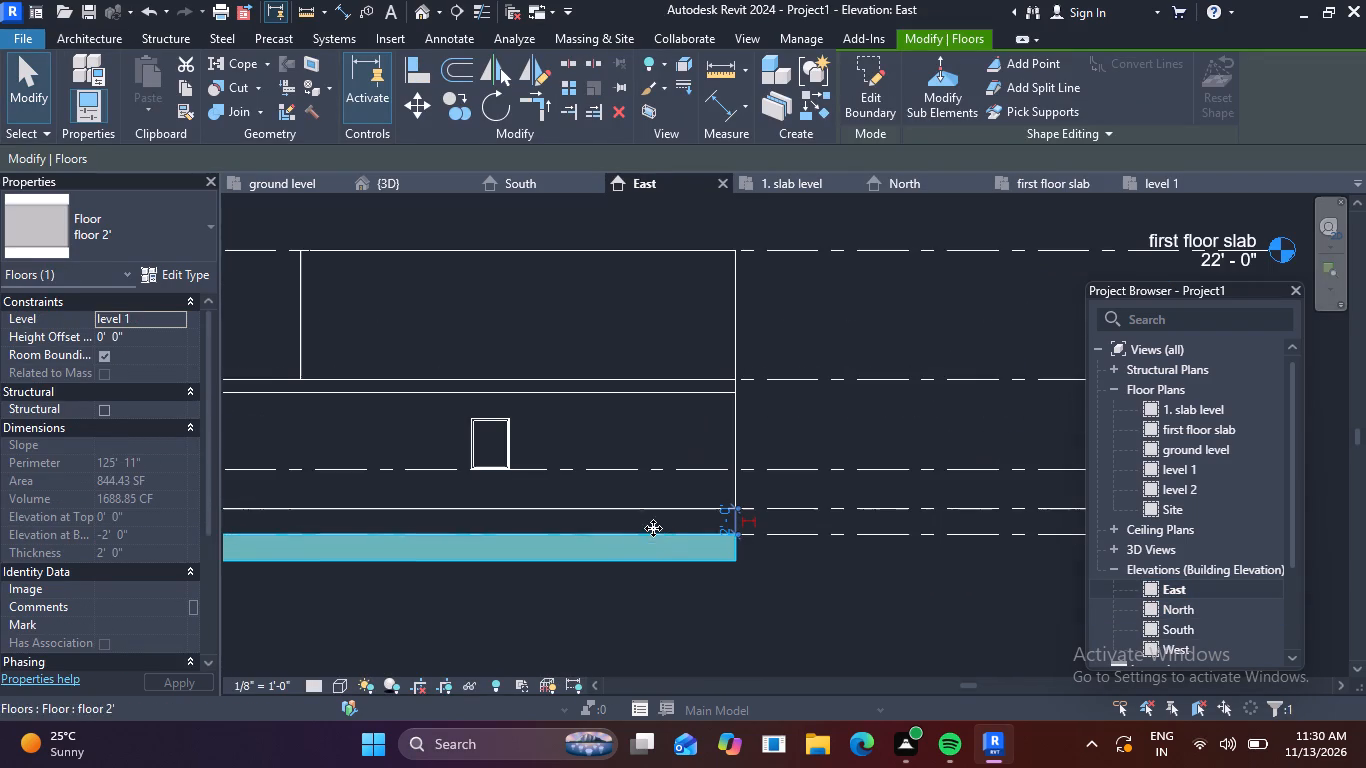
pyautogui.scroll(-5, 770, 535)
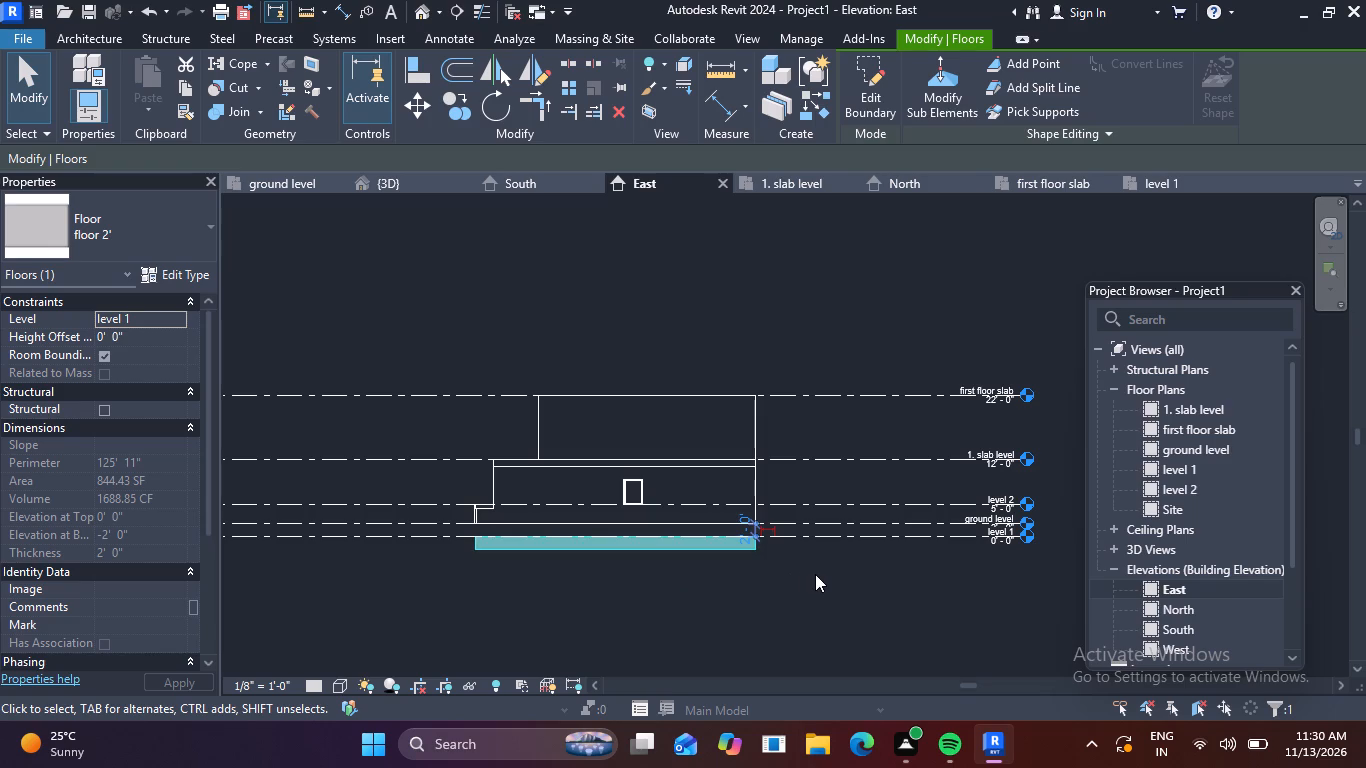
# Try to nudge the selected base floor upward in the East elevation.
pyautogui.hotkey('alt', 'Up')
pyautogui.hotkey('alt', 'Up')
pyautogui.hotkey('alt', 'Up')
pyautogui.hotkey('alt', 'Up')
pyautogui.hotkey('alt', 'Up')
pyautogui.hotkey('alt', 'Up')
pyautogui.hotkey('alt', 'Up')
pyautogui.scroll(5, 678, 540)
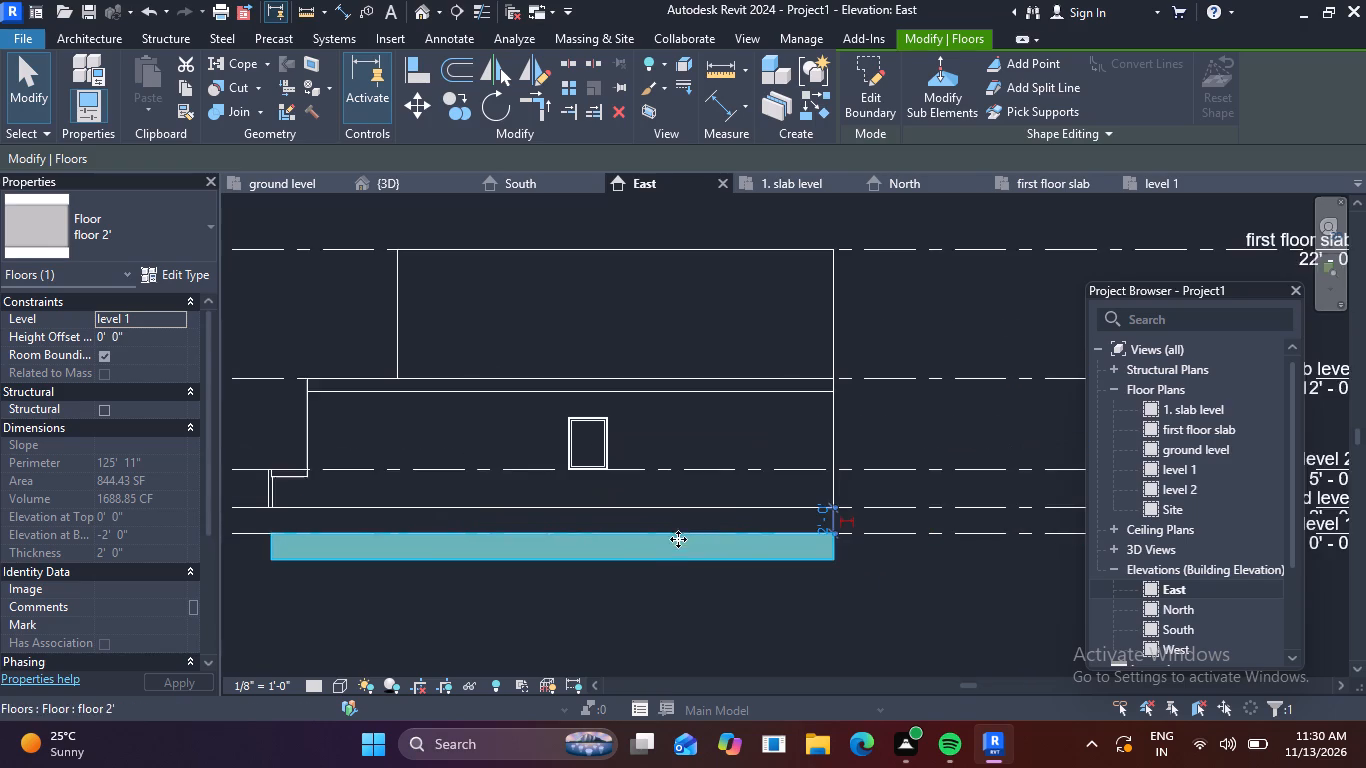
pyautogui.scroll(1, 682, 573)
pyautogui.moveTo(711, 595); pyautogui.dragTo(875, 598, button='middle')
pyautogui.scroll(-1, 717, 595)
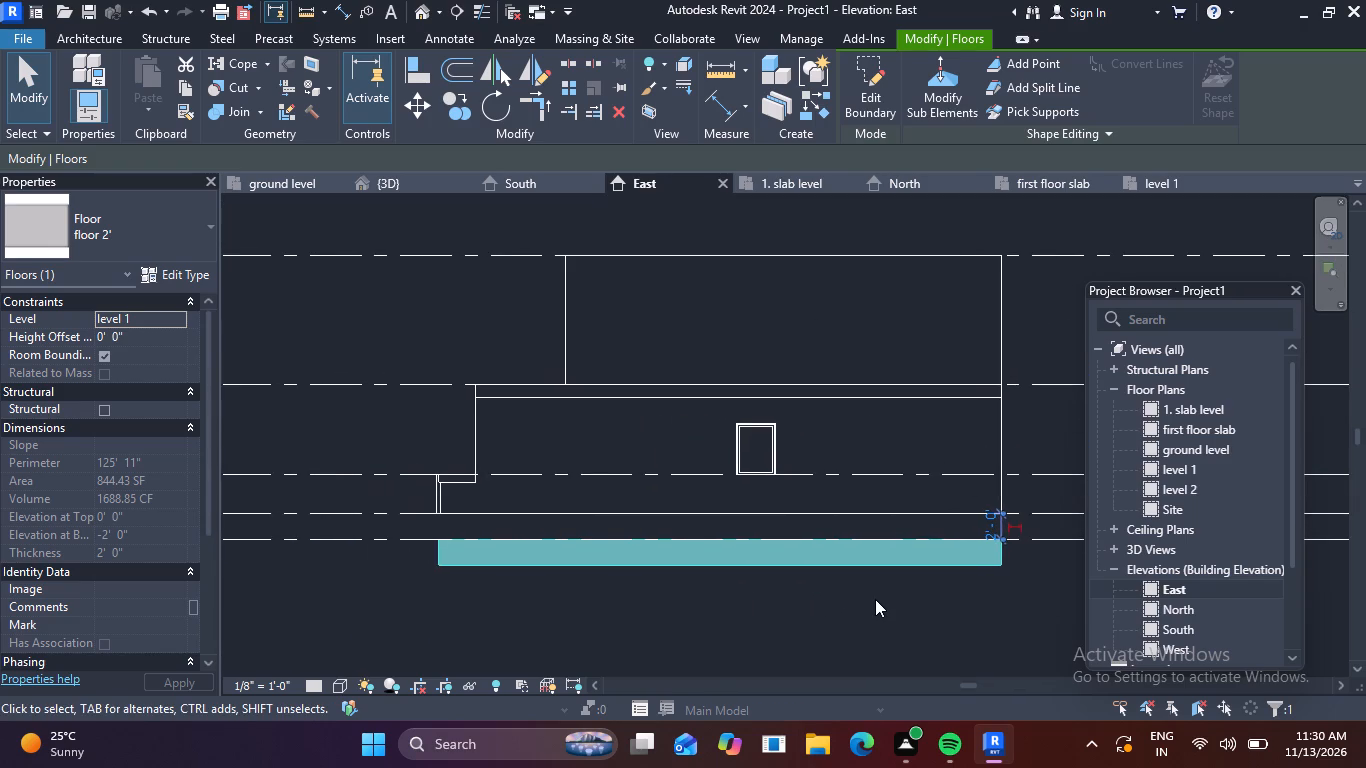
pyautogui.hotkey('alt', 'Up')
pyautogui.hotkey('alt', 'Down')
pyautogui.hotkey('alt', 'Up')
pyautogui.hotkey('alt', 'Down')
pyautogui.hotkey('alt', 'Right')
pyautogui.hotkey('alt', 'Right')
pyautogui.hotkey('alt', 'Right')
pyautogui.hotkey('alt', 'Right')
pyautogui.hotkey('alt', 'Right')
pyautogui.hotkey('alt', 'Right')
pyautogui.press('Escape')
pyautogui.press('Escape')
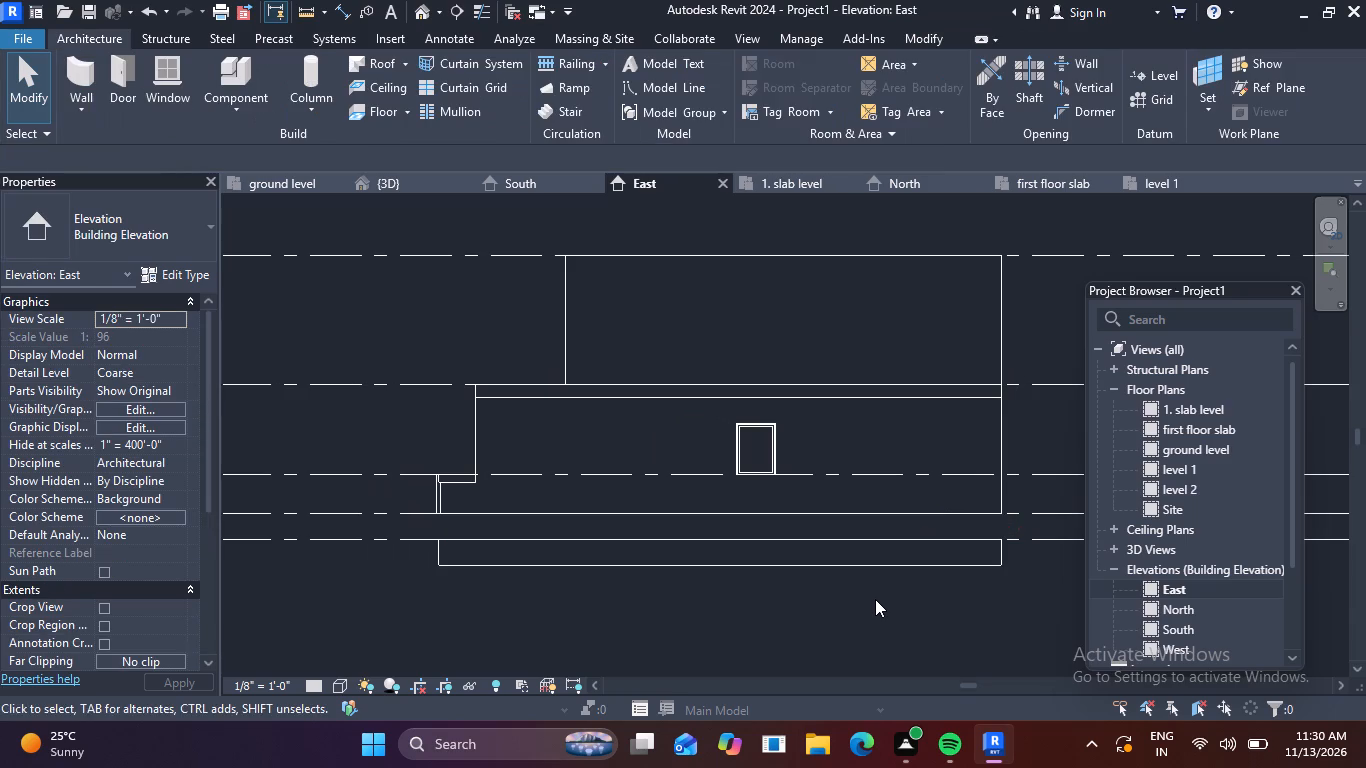
# Nudge the base floor up to a 2' 0" height offset so its top meets the ground level line.
pyautogui.click(855, 566)
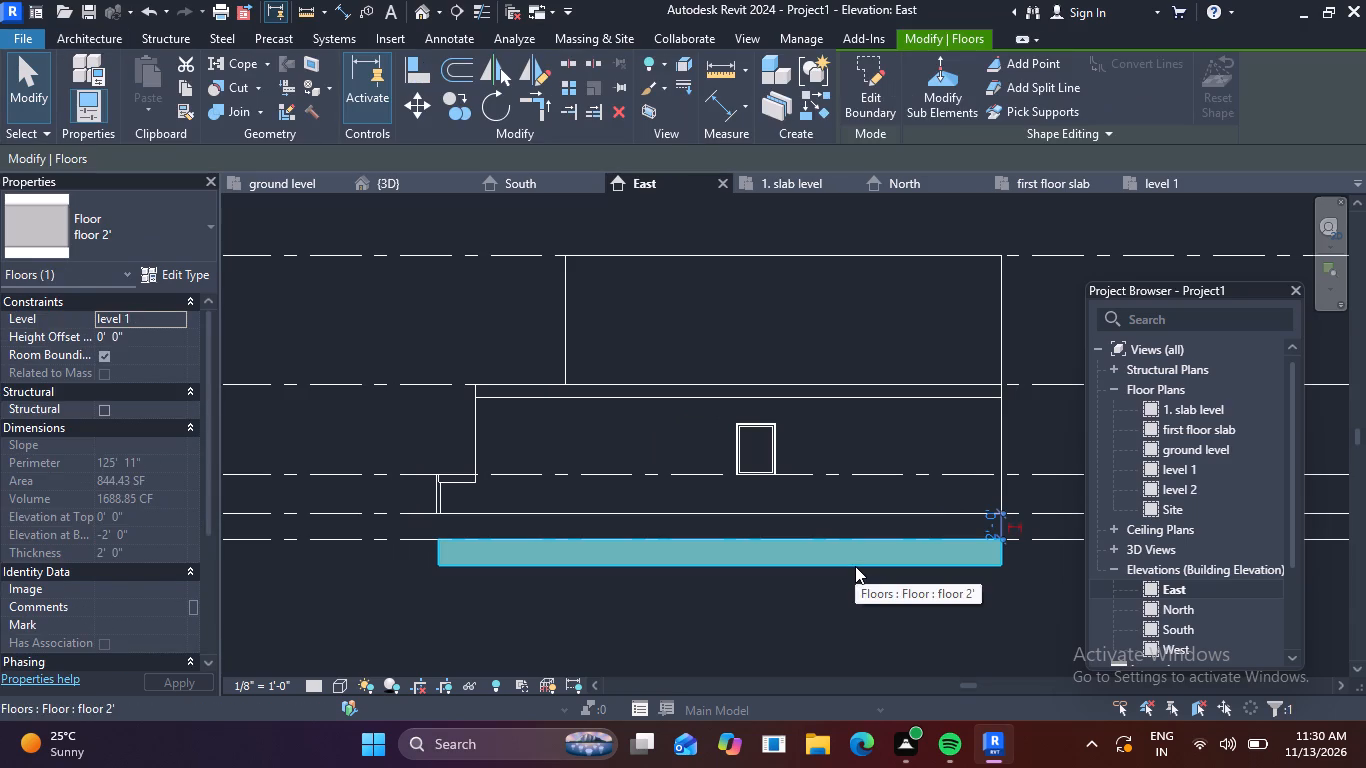
pyautogui.hotkey('ctrl', 'alt', 'Up')
pyautogui.hotkey('ctrl', 'alt', 'Up')
pyautogui.hotkey('ctrl', 'alt', 'Up')
pyautogui.hotkey('ctrl', 'alt', 'Up')
pyautogui.hotkey('ctrl', 'alt', 'Up')
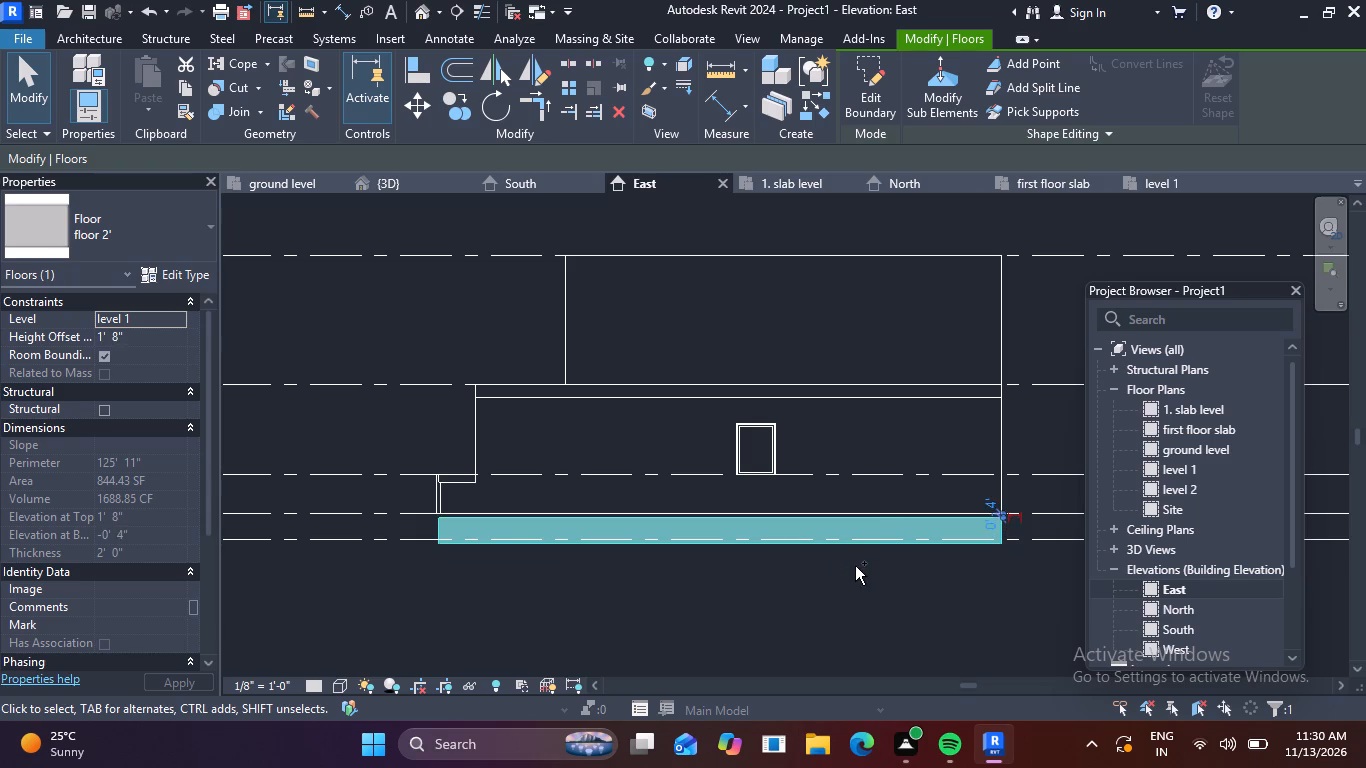
pyautogui.hotkey('ctrl', 'alt', 'Up')
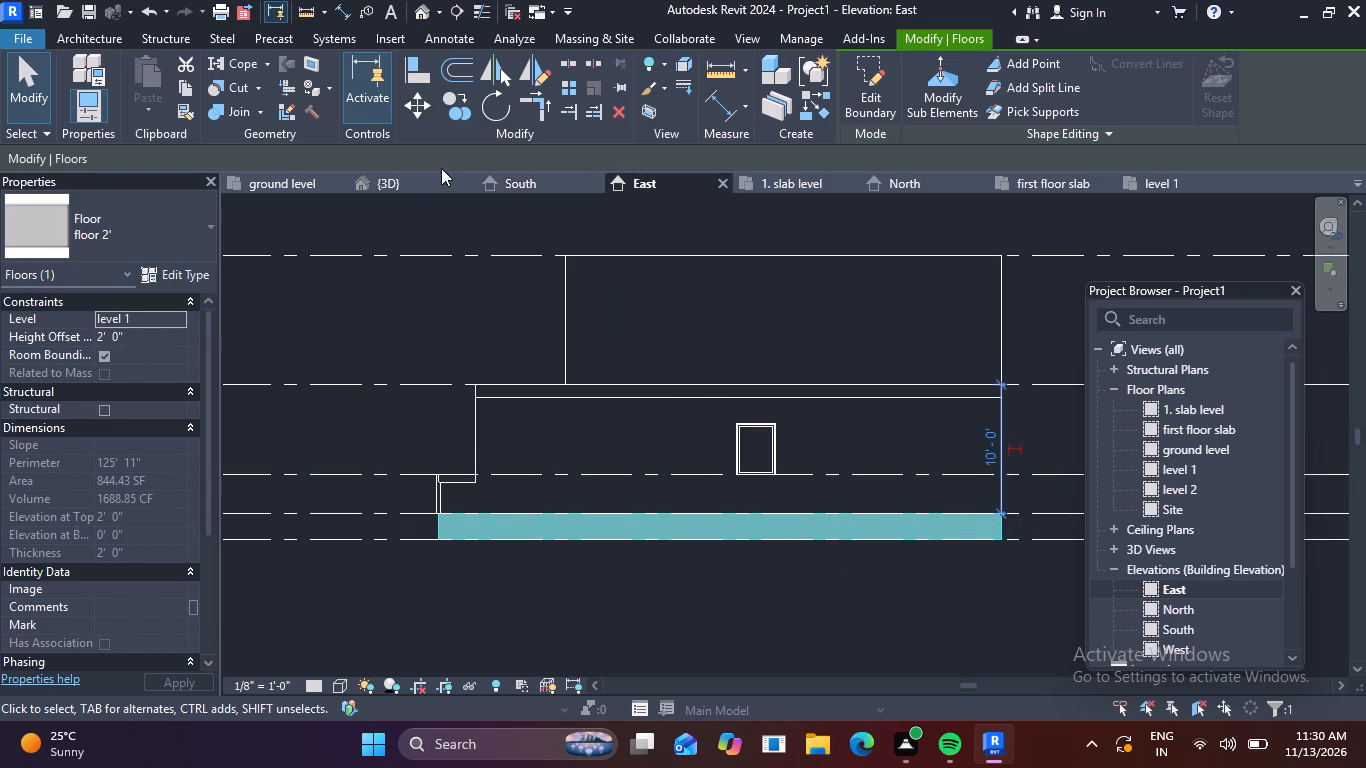
# Examine in 3D how the raised base floor meets the walls, porch and low front wall.
pyautogui.click(377, 180)
pyautogui.scroll(-1, 668, 455)
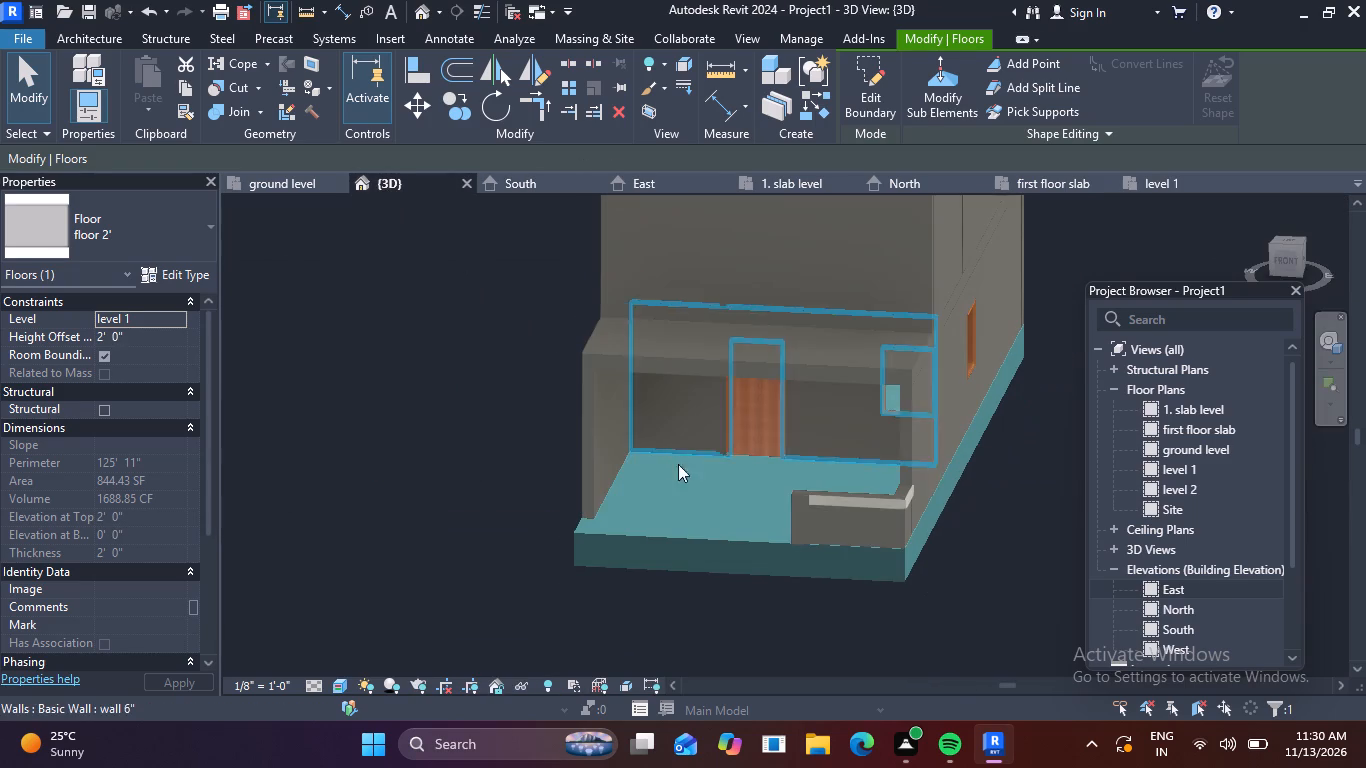
pyautogui.scroll(9, 957, 508)
pyautogui.scroll(-5, 477, 386)
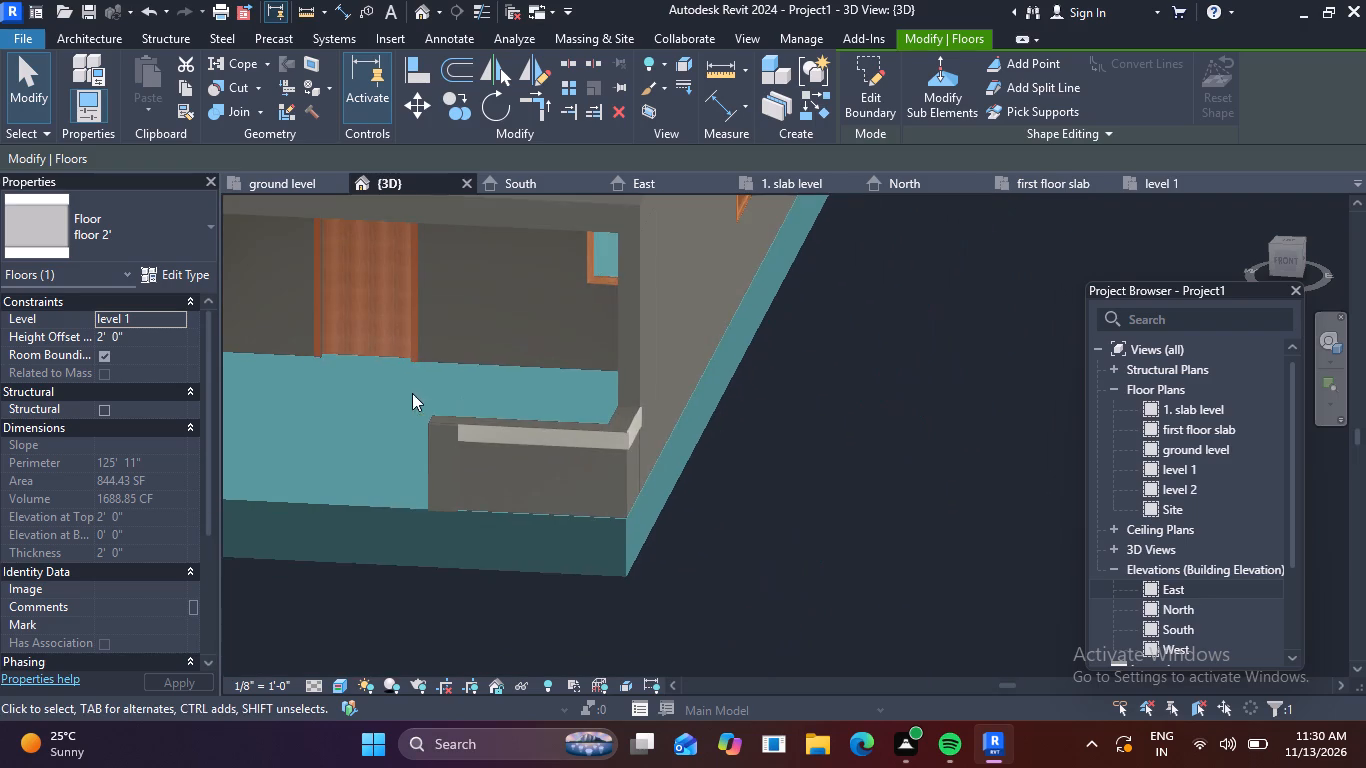
pyautogui.keyDown('shift'); pyautogui.moveTo(417, 395); pyautogui.dragTo(532, 388, button='middle'); pyautogui.keyUp('shift')
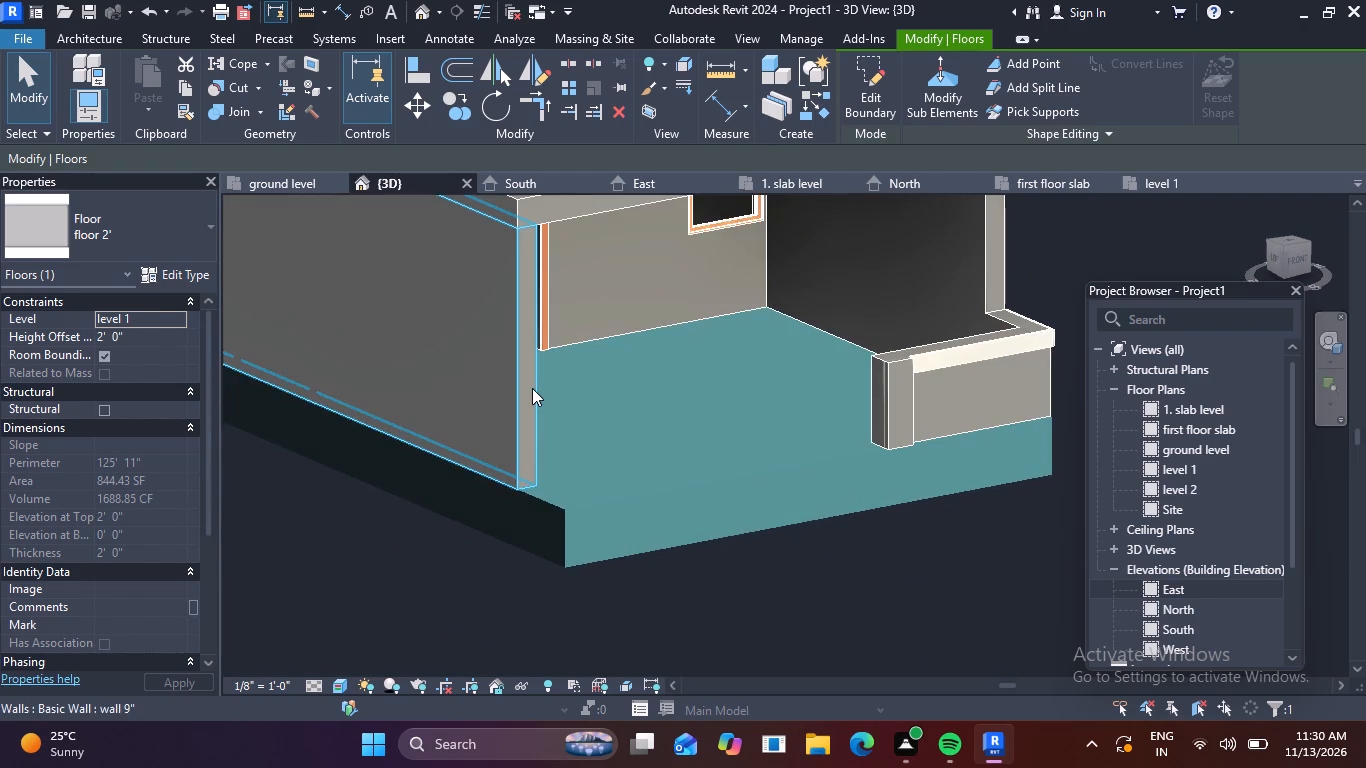
pyautogui.press('Escape')
pyautogui.press('Escape')
pyautogui.scroll(-3, 714, 488)
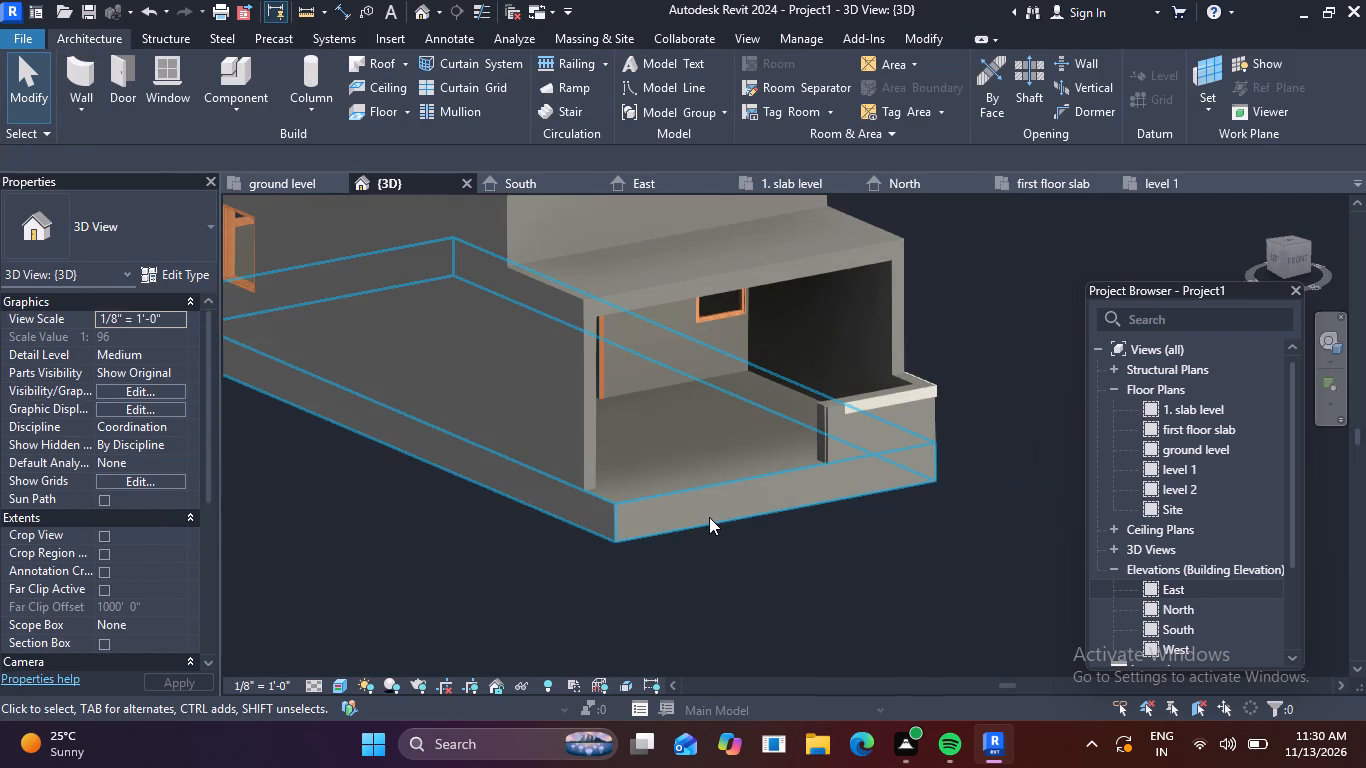
pyautogui.keyDown('shift'); pyautogui.moveTo(706, 517); pyautogui.dragTo(613, 536, button='middle'); pyautogui.keyUp('shift')
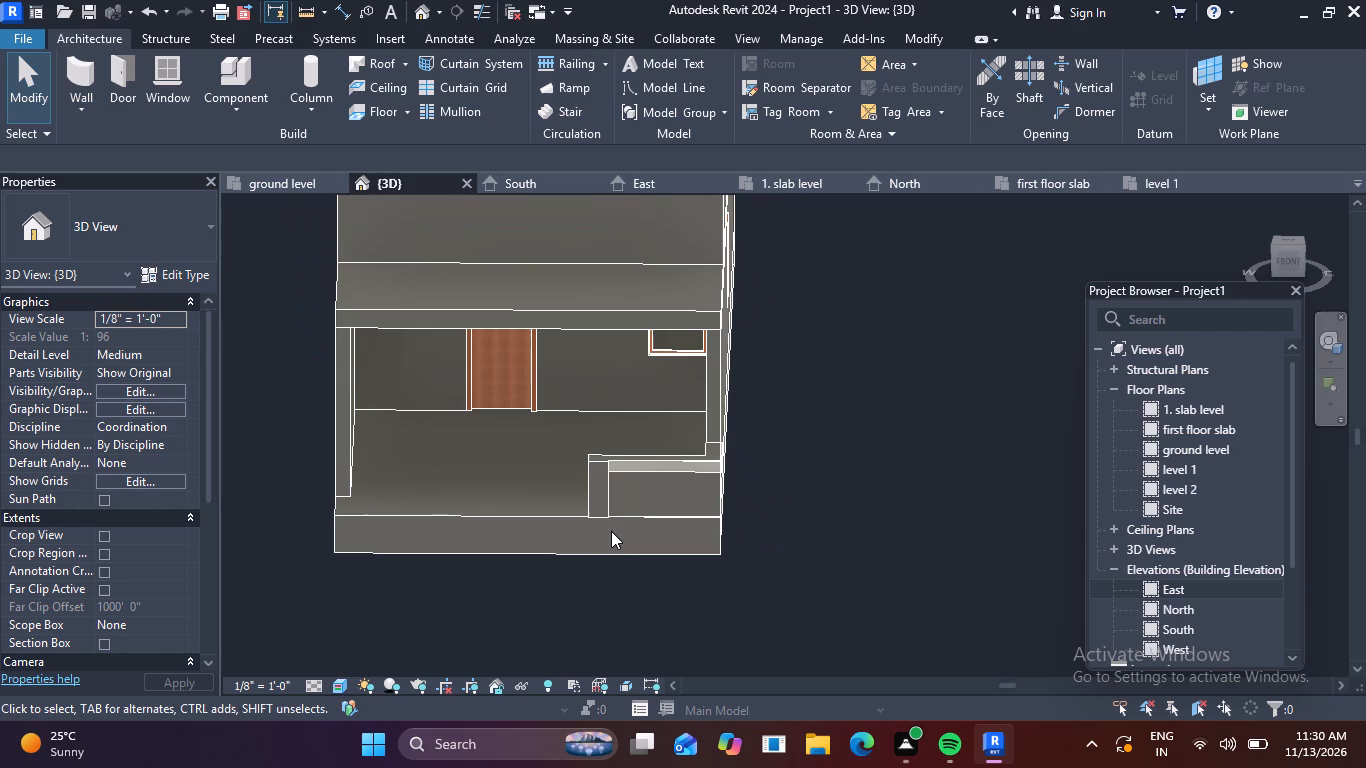
pyautogui.scroll(1, 397, 525)
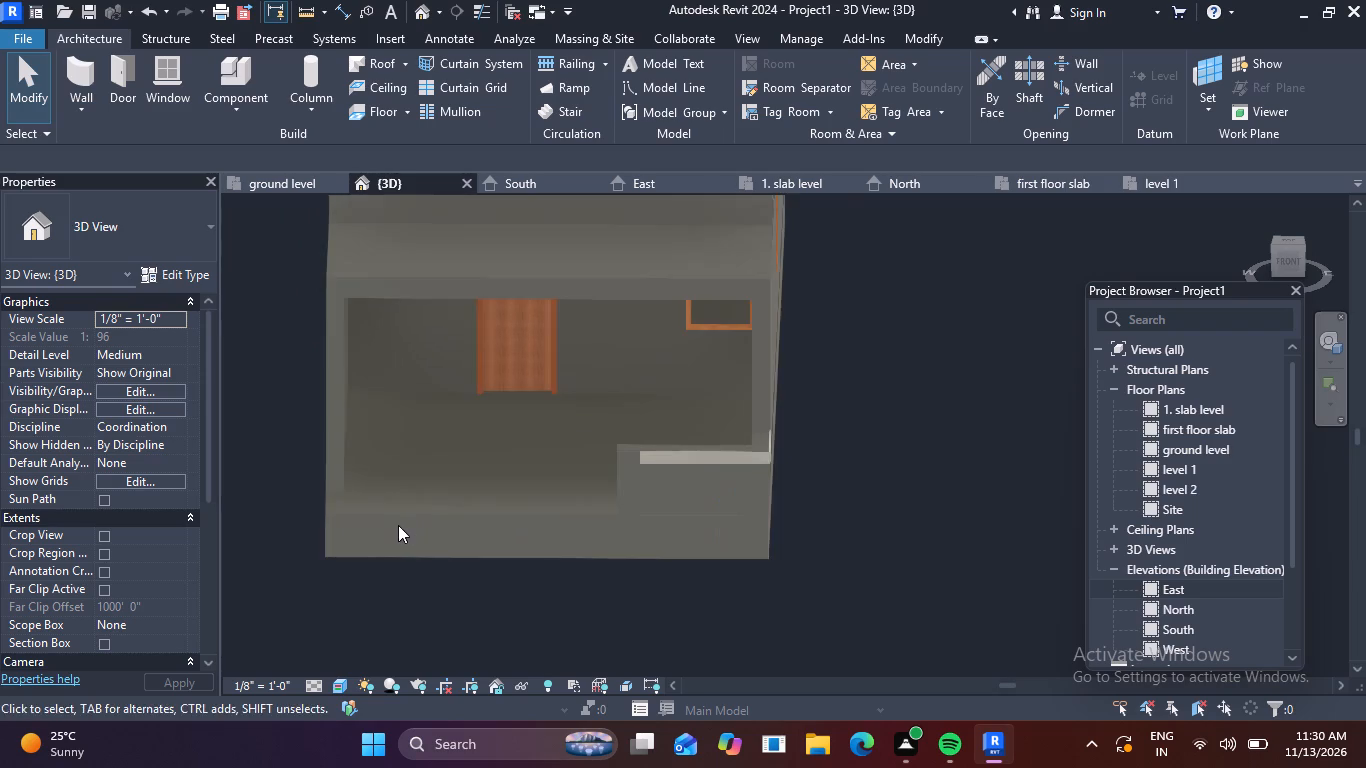
pyautogui.scroll(1, 398, 525)
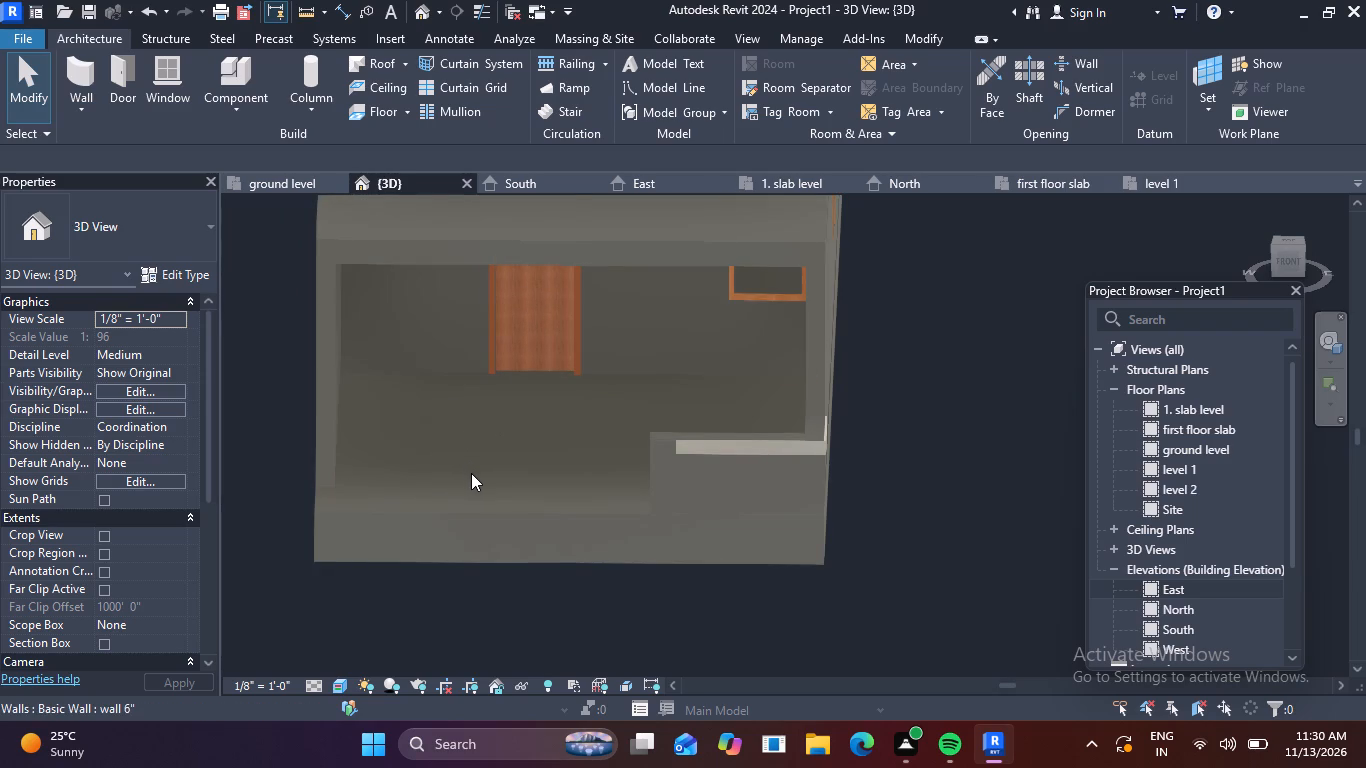
pyautogui.scroll(-2, 481, 463)
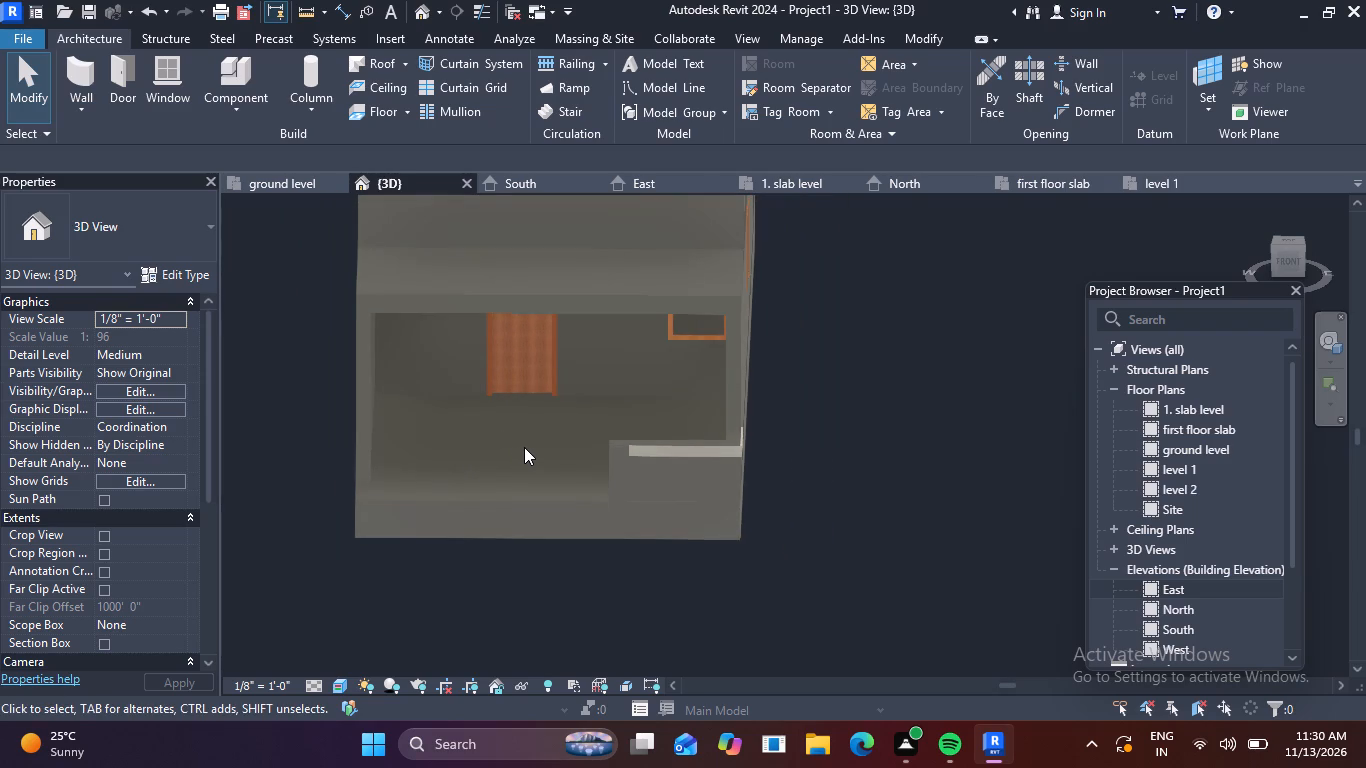
pyautogui.scroll(-3, 517, 430)
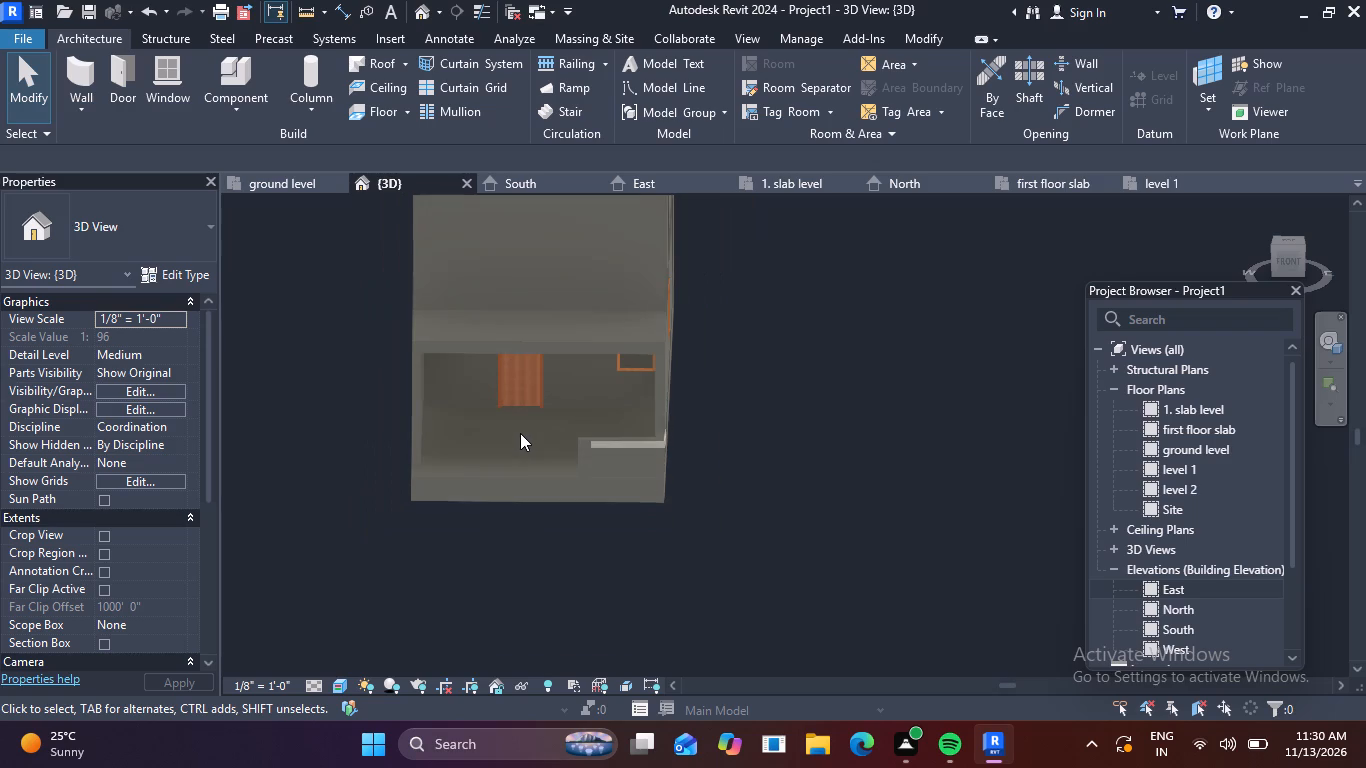
pyautogui.moveTo(540, 438); pyautogui.dragTo(599, 495, button='middle')
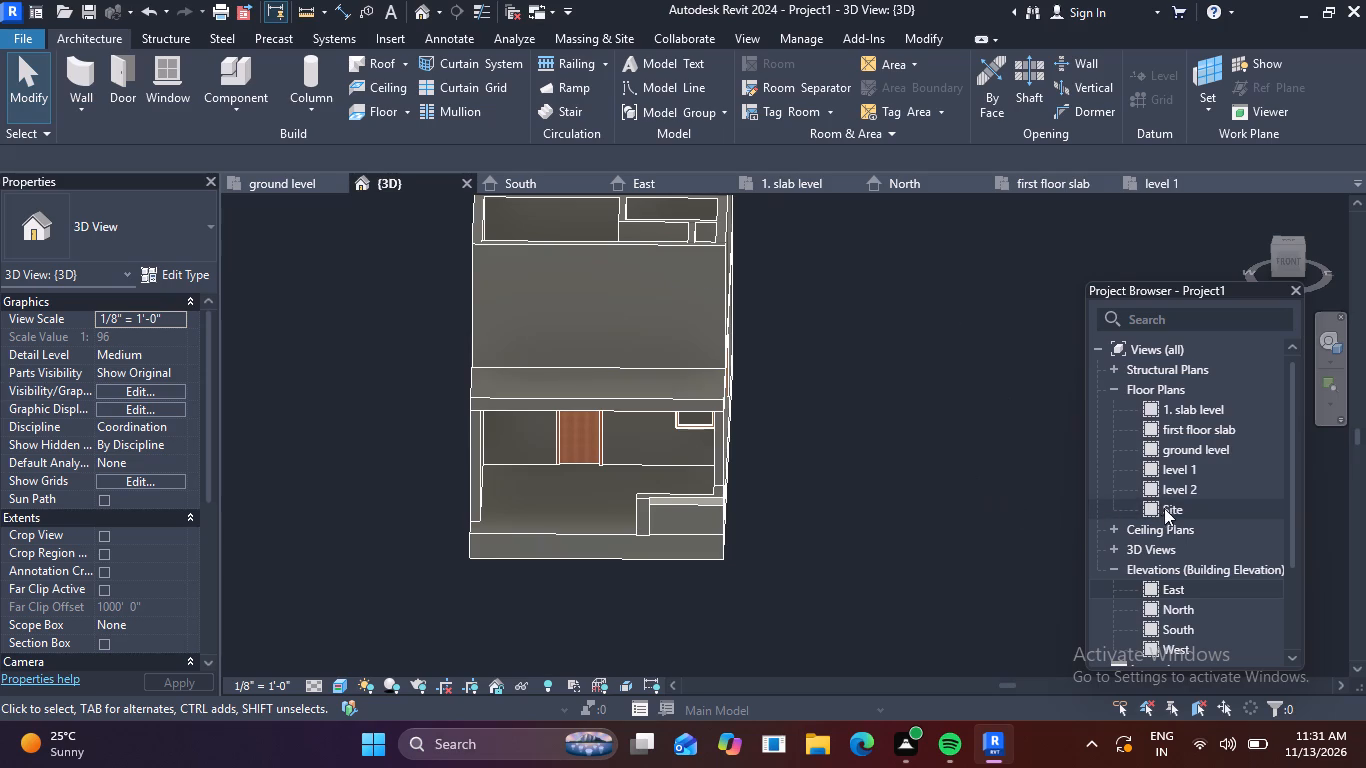
# In the ground level plan, enclose the porch's west strip with chained 9" walls up to level 2, running about 2' 10", 5' 0" and 15' 10".
pyautogui.doubleClick(1150, 449)
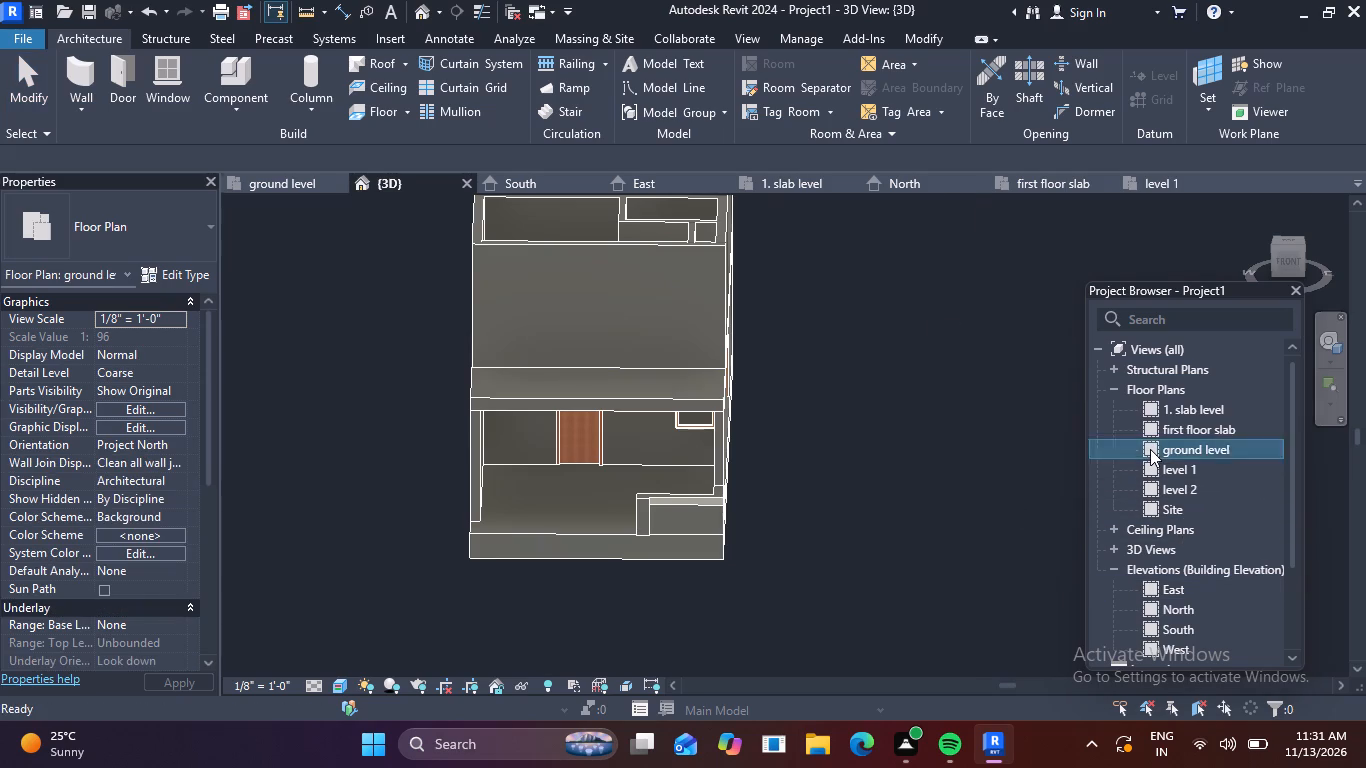
pyautogui.scroll(-9, 531, 453)
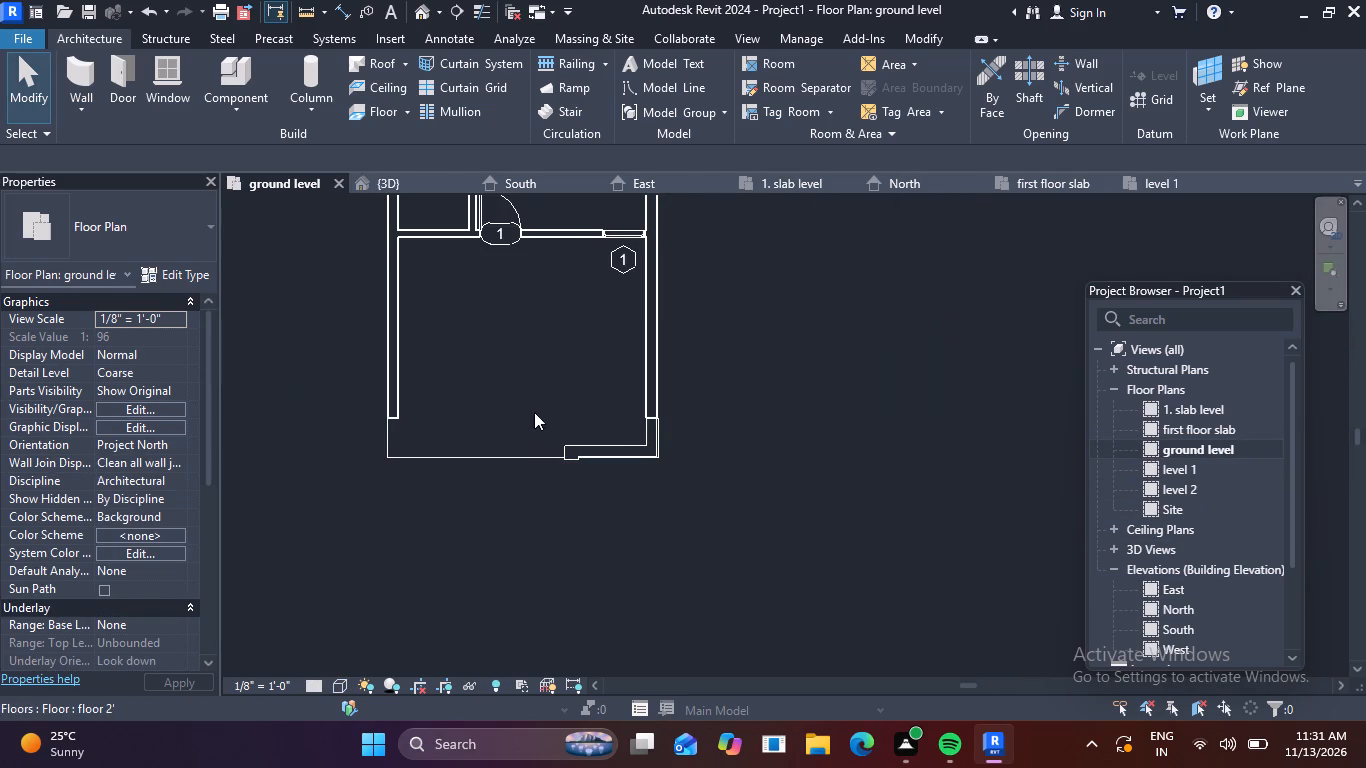
pyautogui.moveTo(532, 411); pyautogui.dragTo(611, 486, button='middle')
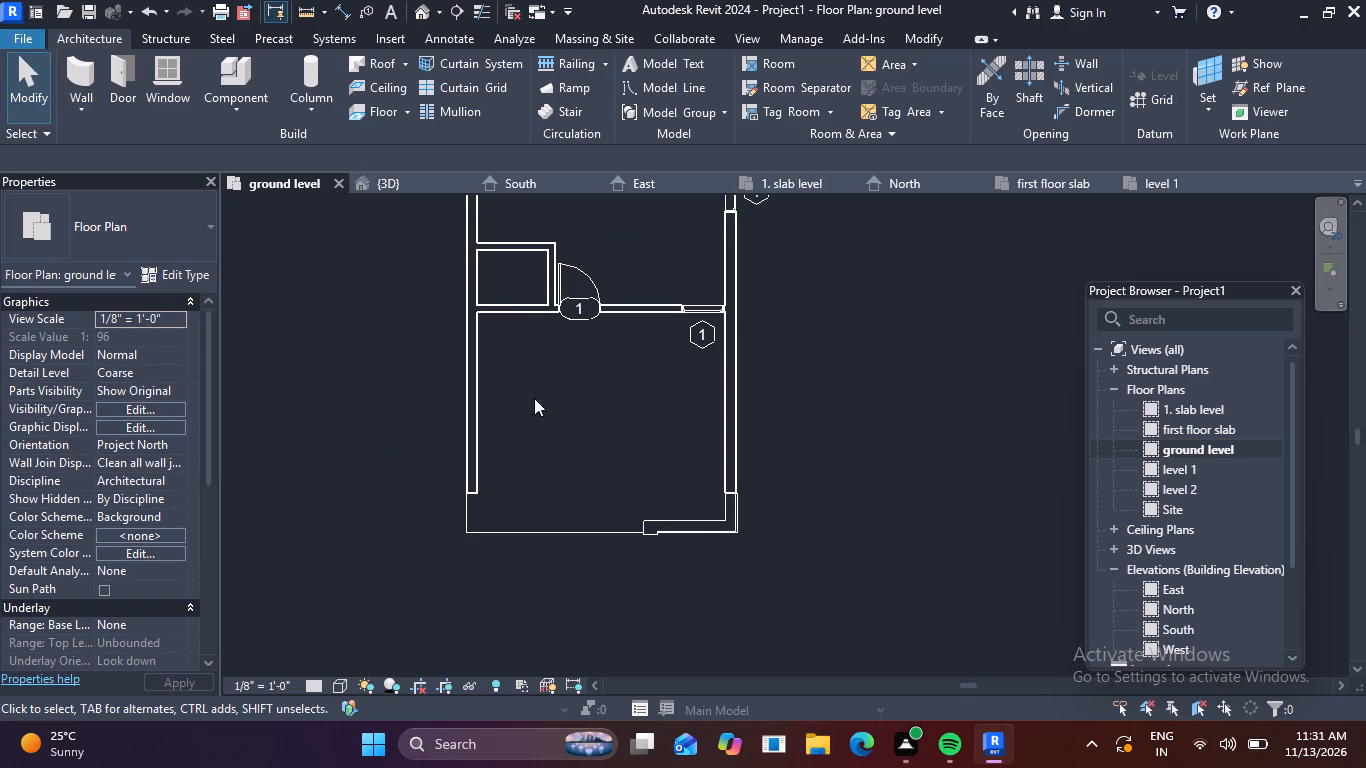
pyautogui.doubleClick(83, 80)
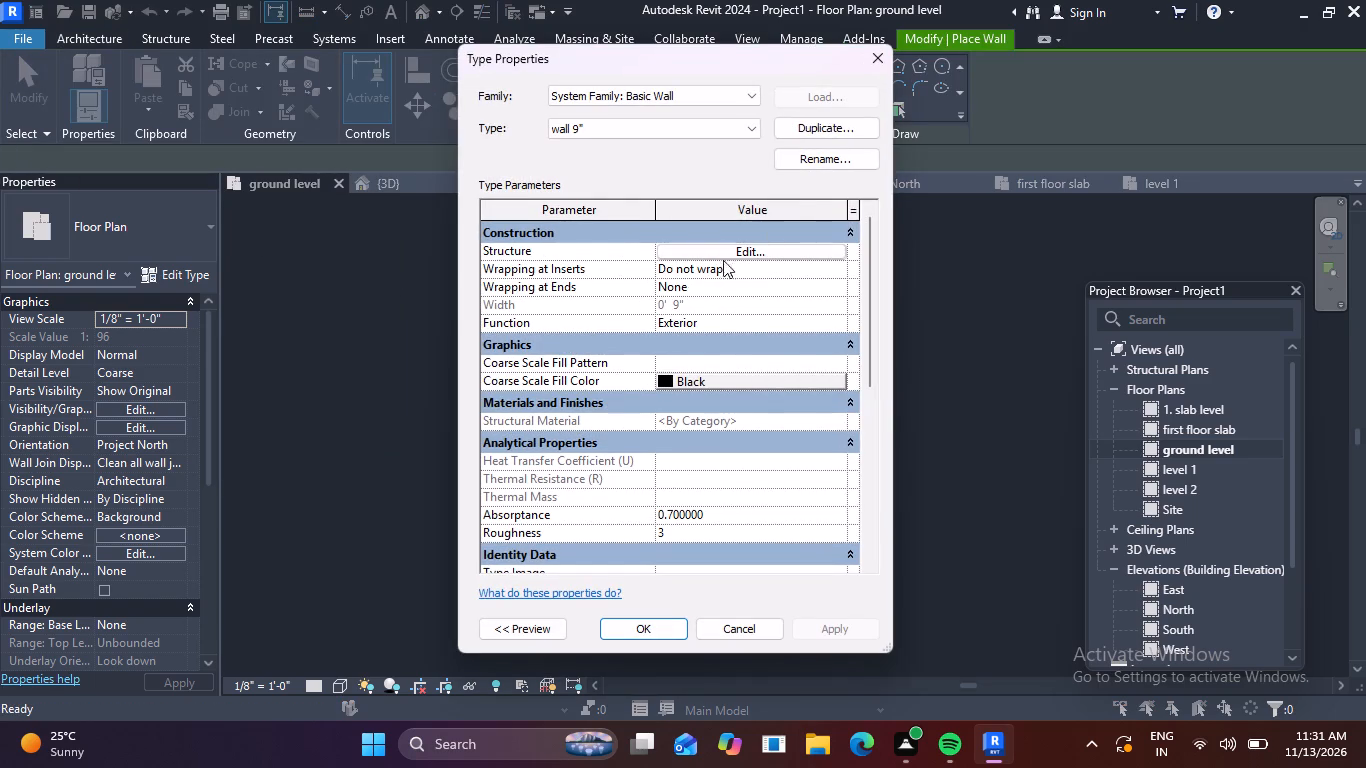
pyautogui.click(876, 56)
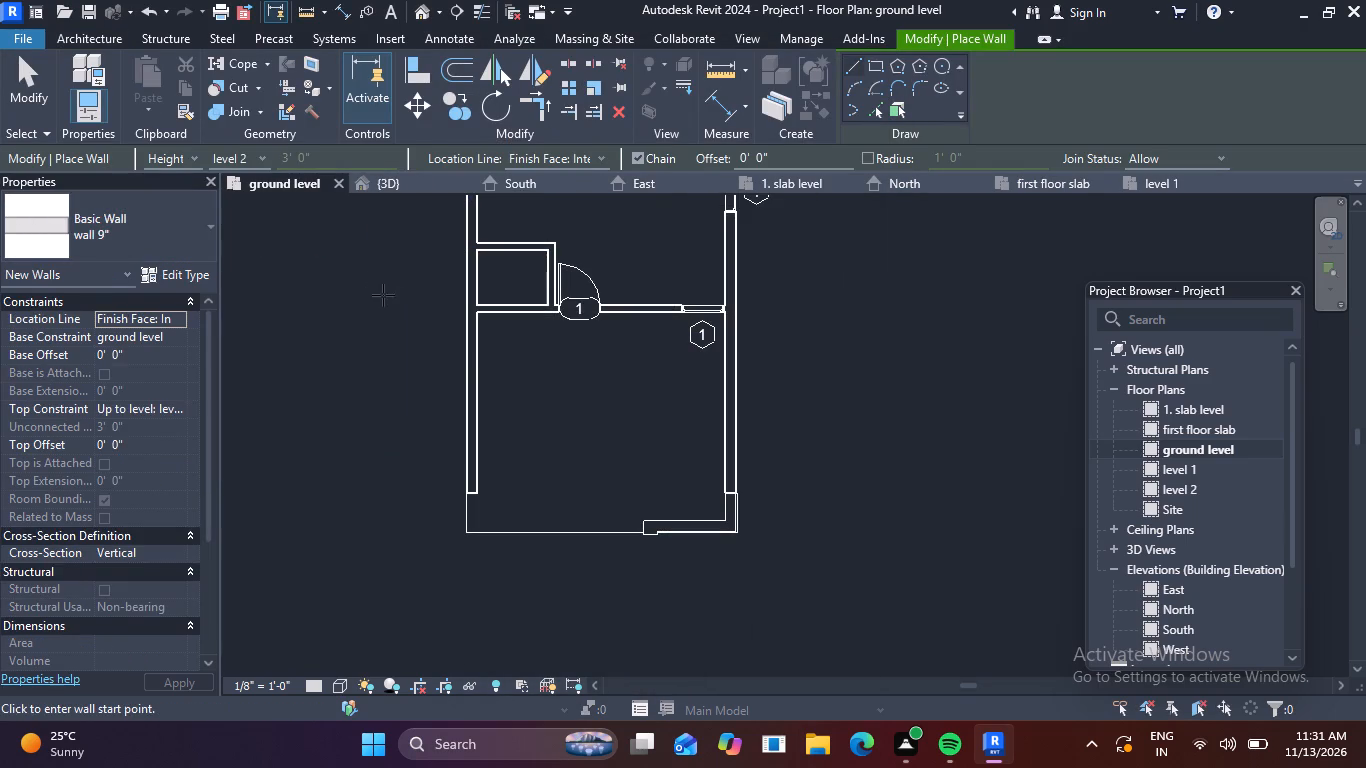
pyautogui.scroll(3, 599, 364)
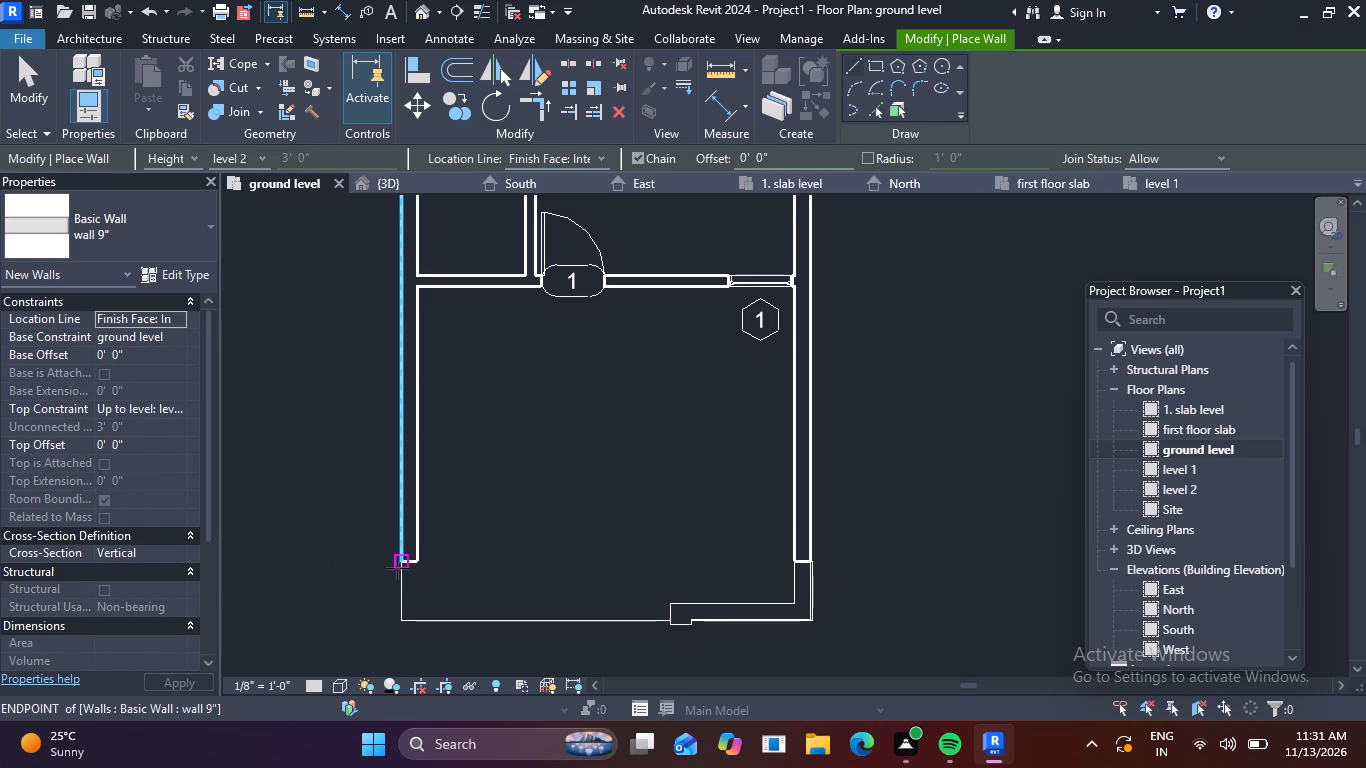
pyautogui.click(400, 562)
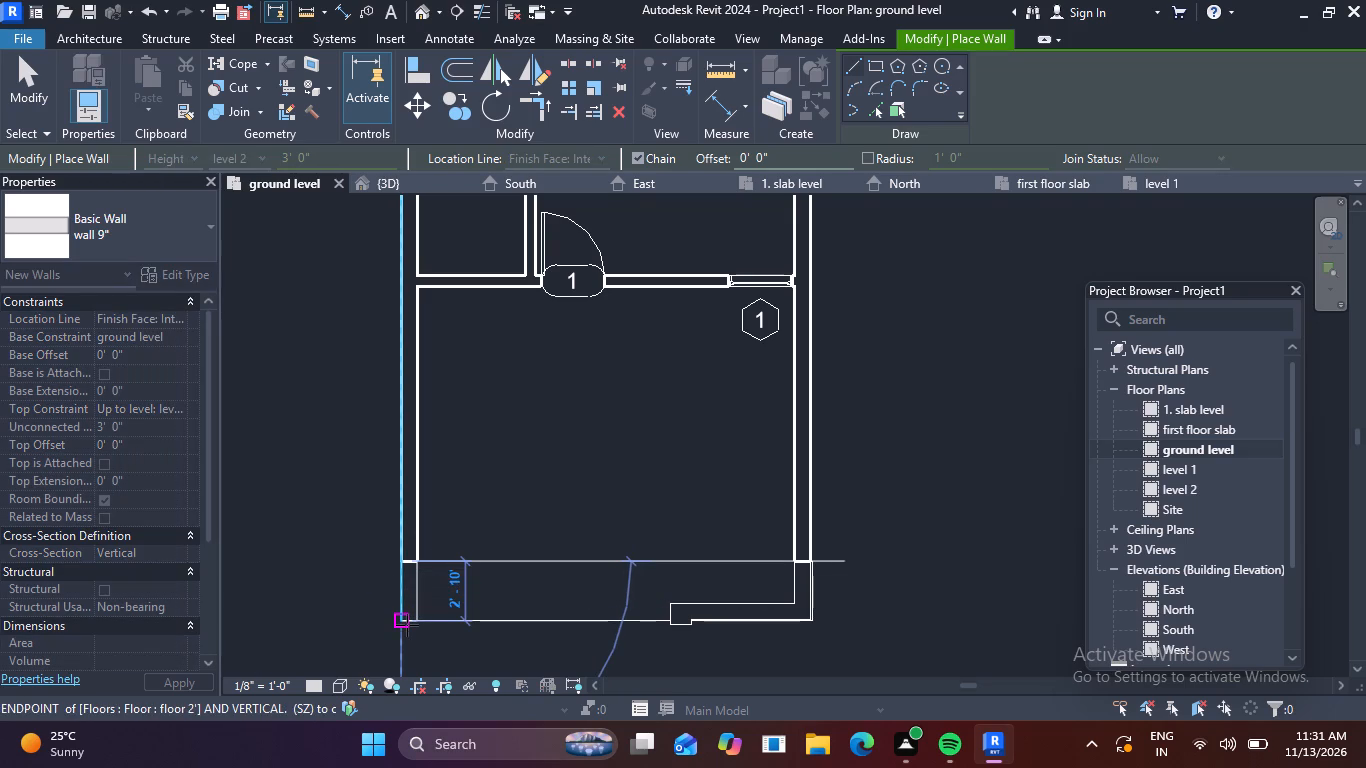
pyautogui.click(407, 625)
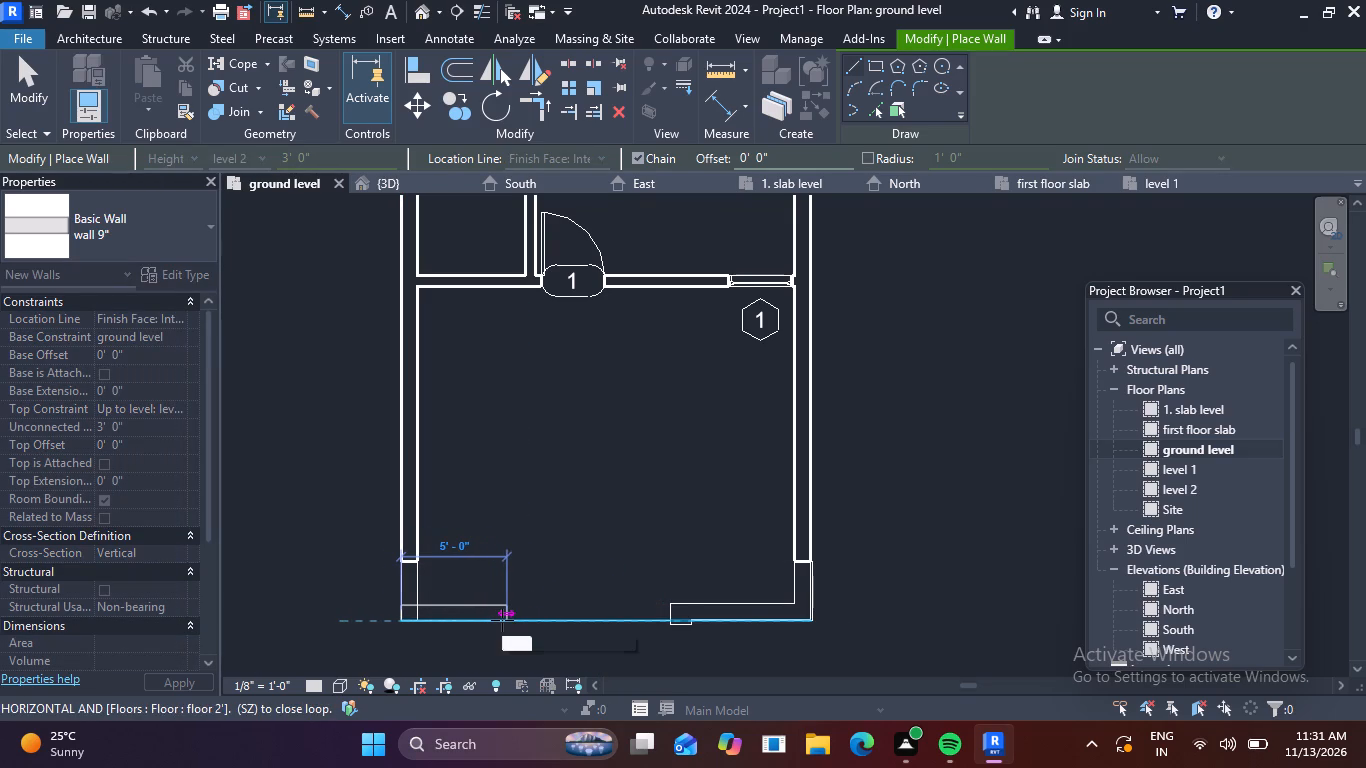
pyautogui.click(502, 619)
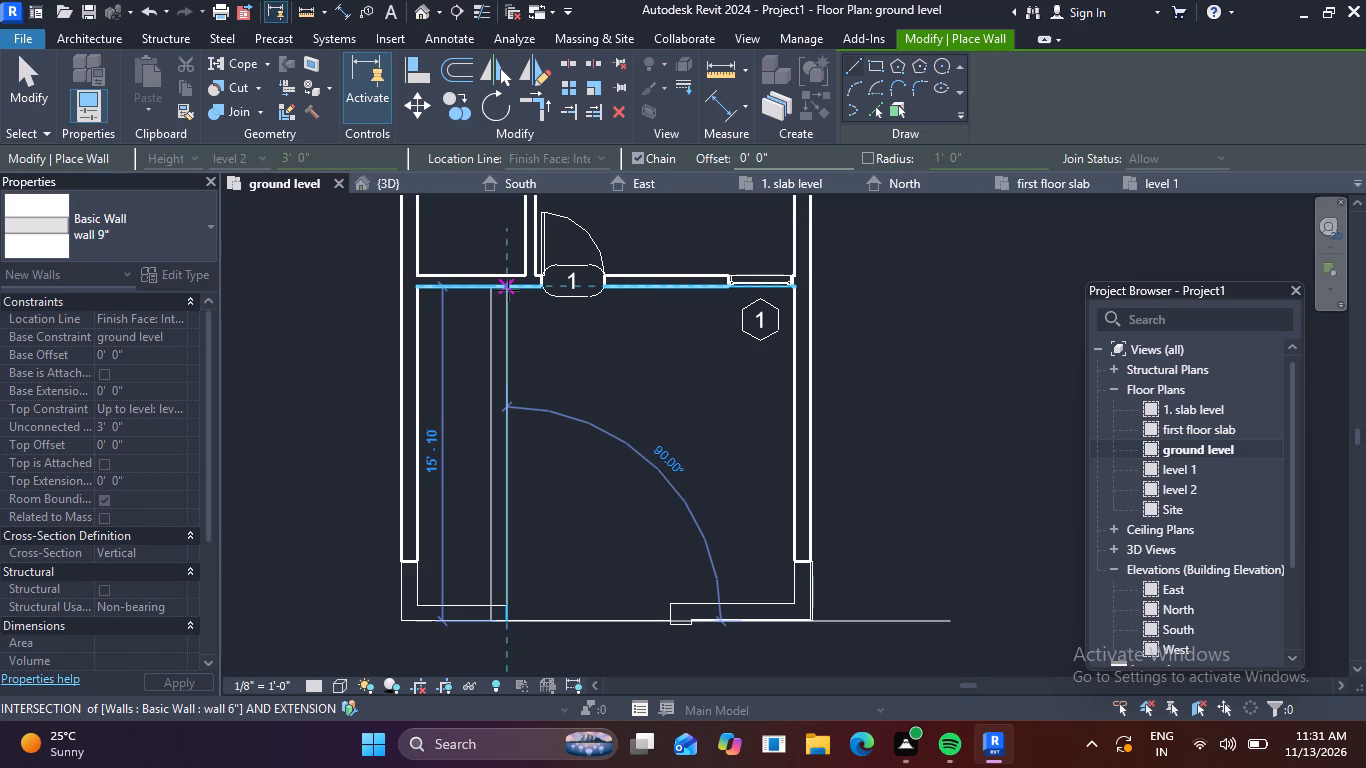
pyautogui.click(508, 290)
pyautogui.press('Escape')
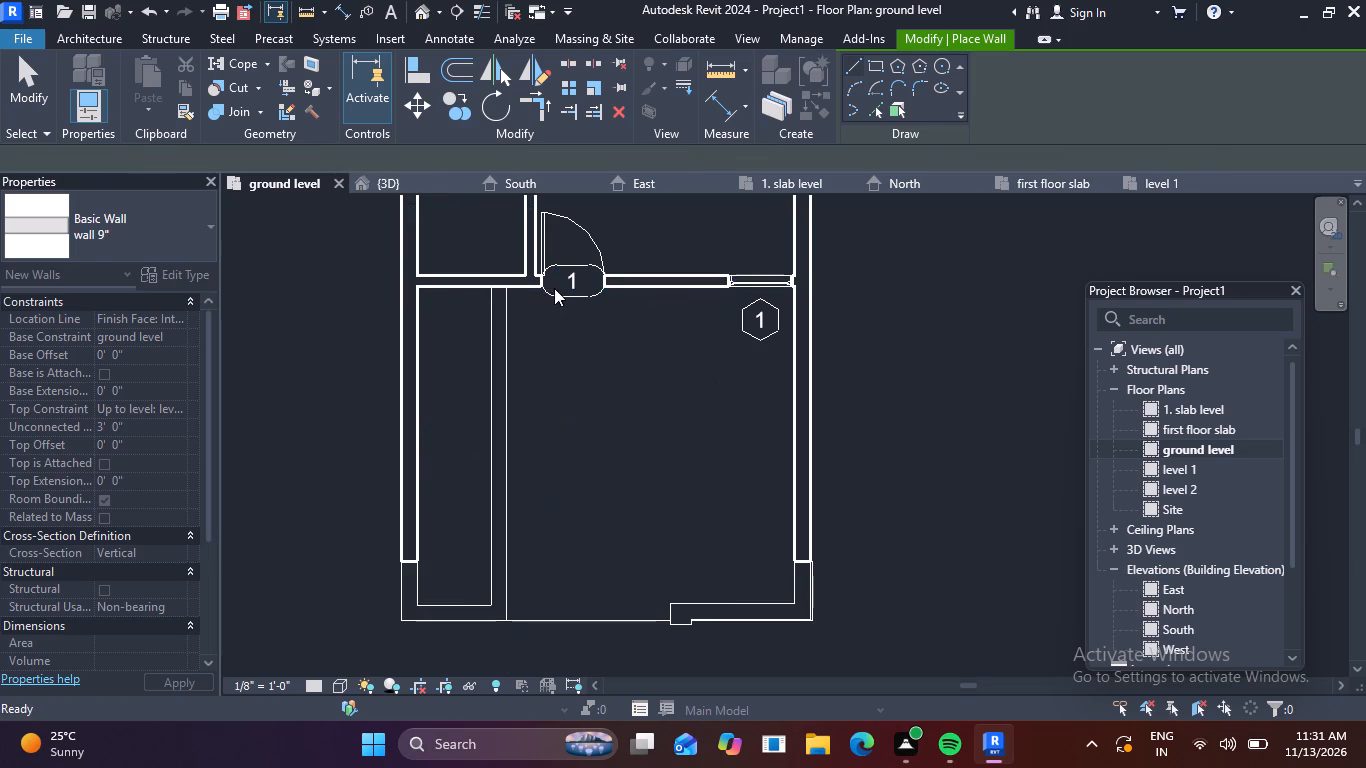
pyautogui.scroll(-2, 554, 293)
pyautogui.moveTo(557, 336); pyautogui.dragTo(565, 471, button='middle')
pyautogui.press('Escape')
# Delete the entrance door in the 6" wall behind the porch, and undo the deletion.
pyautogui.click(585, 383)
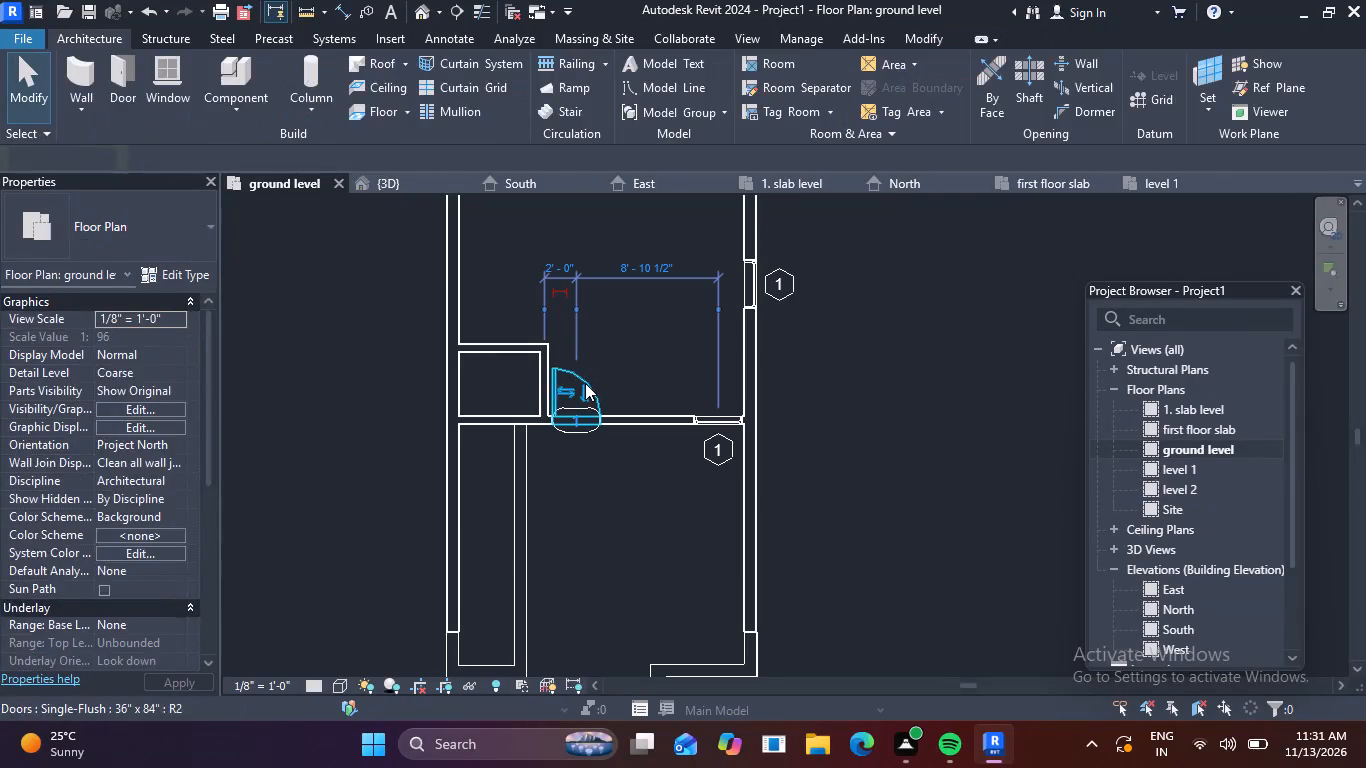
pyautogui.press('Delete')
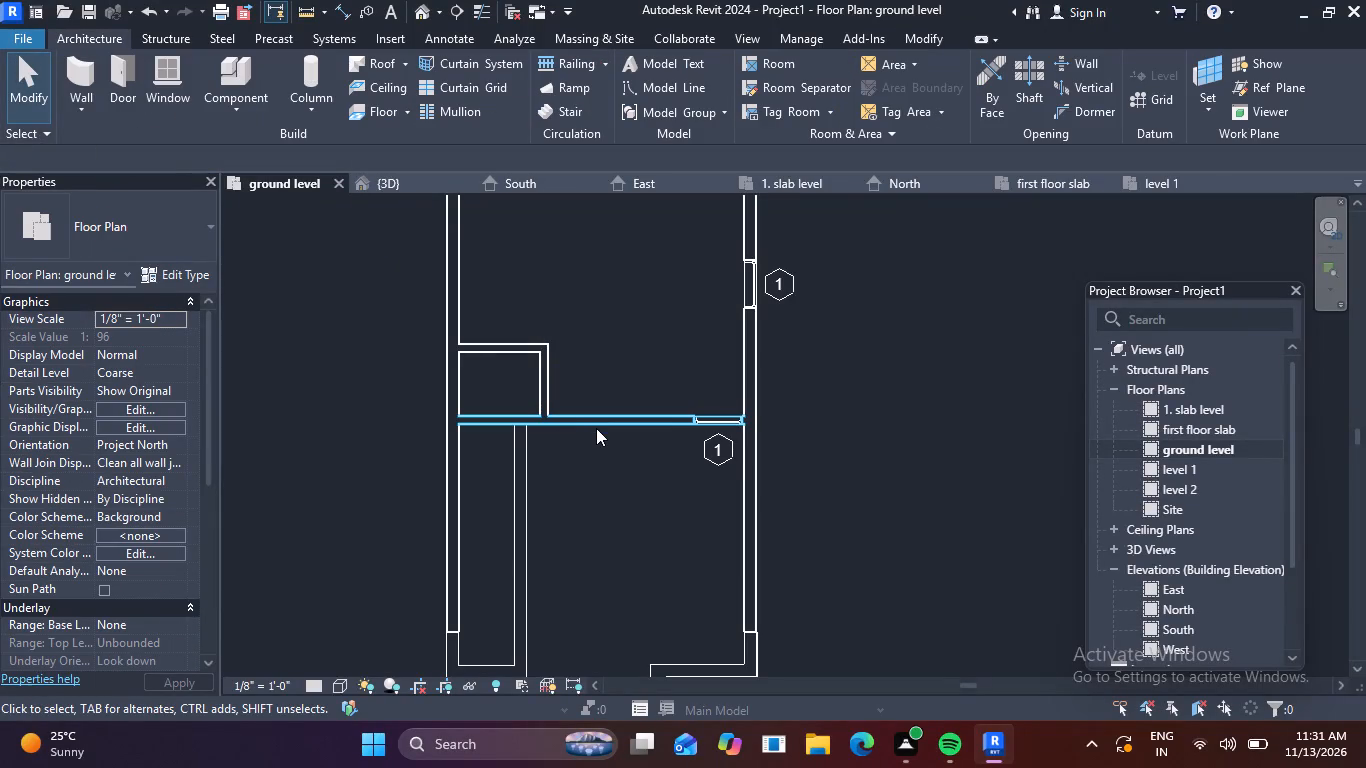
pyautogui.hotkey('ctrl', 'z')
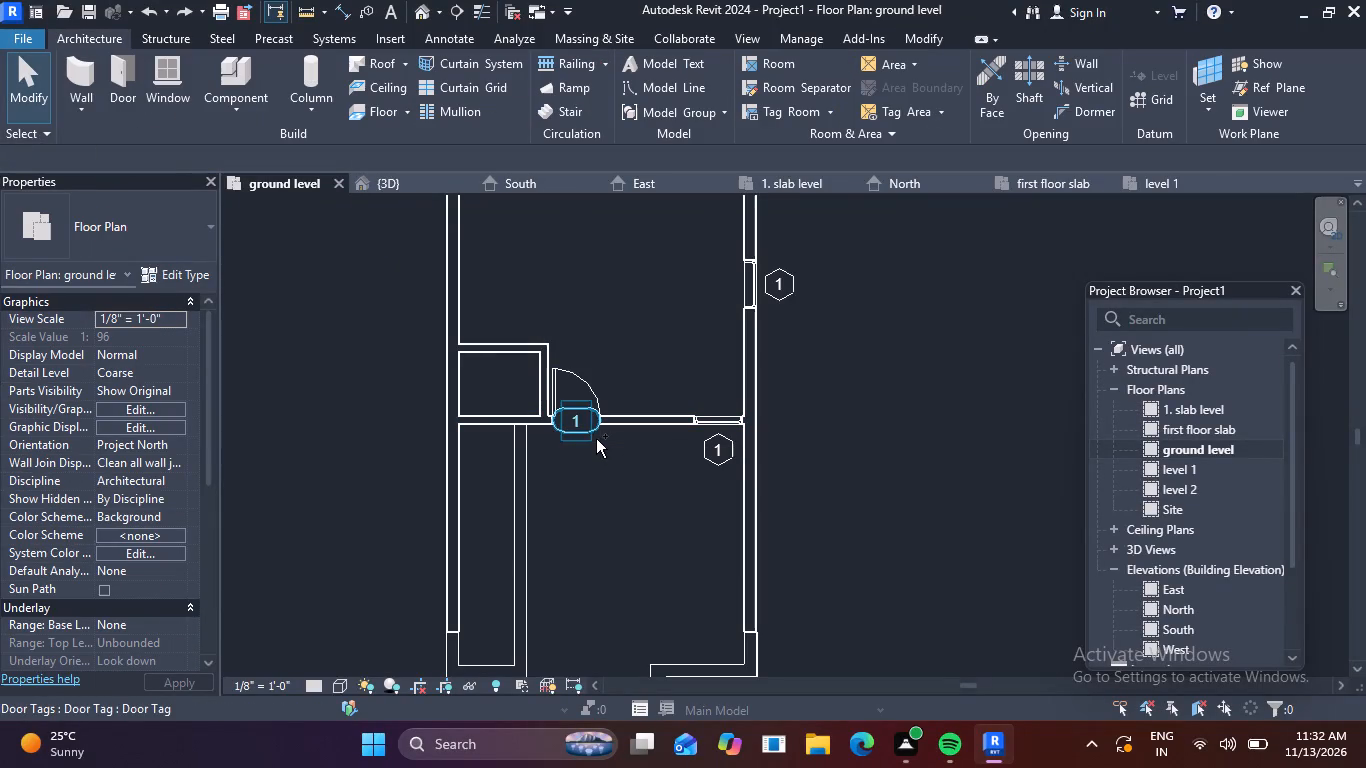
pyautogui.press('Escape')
# Draw full-height 9" walls matching the west exterior wall: about 7' 3" east from the strip's inner wall, returning about 7' 11" to the 6" wall.
pyautogui.scroll(-1, 592, 442)
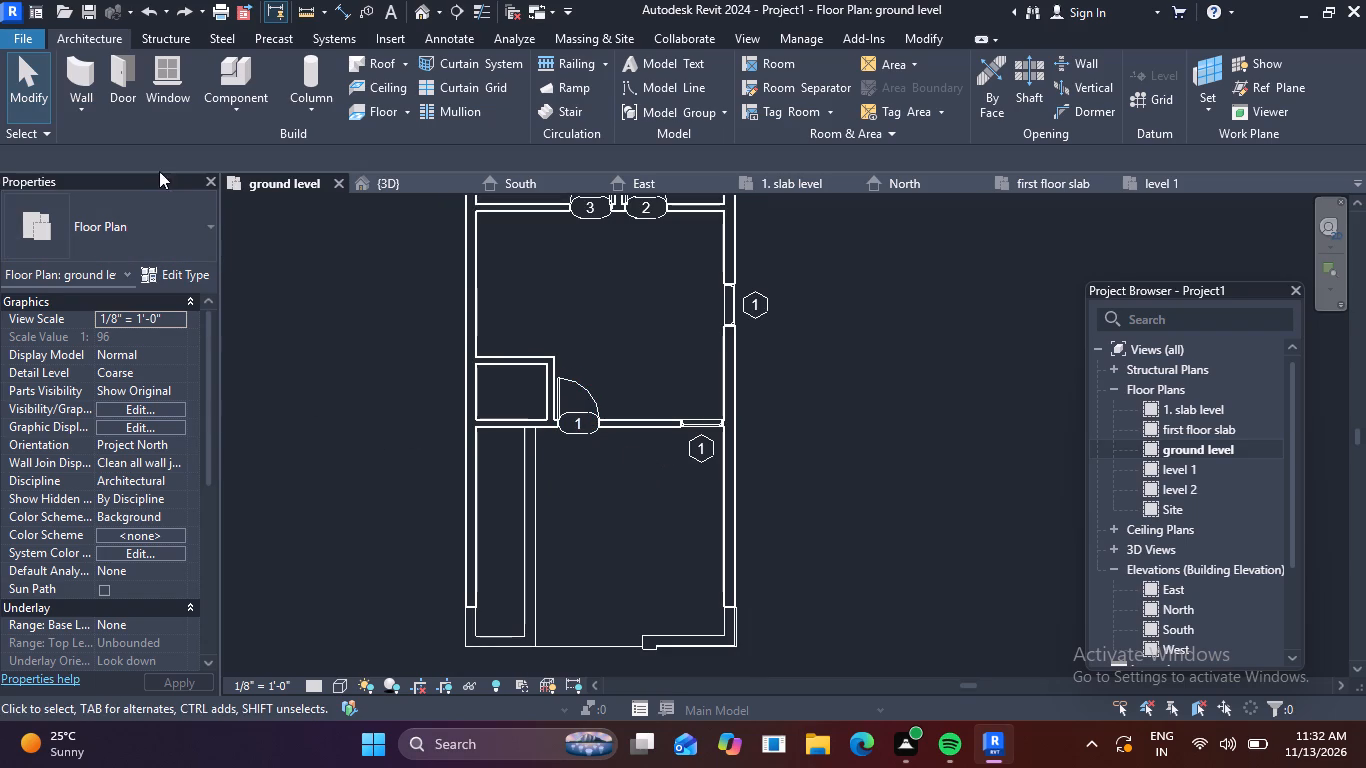
pyautogui.click(461, 343)
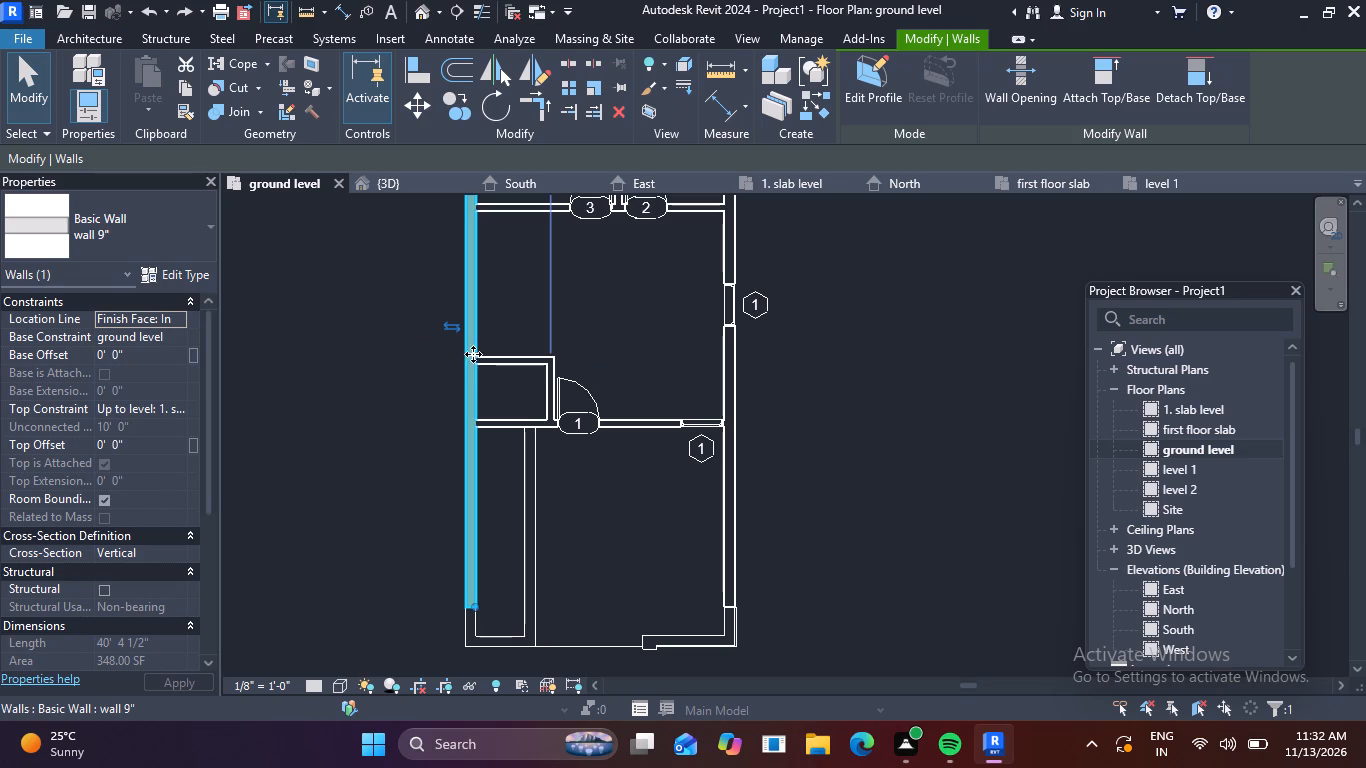
pyautogui.write('cs')
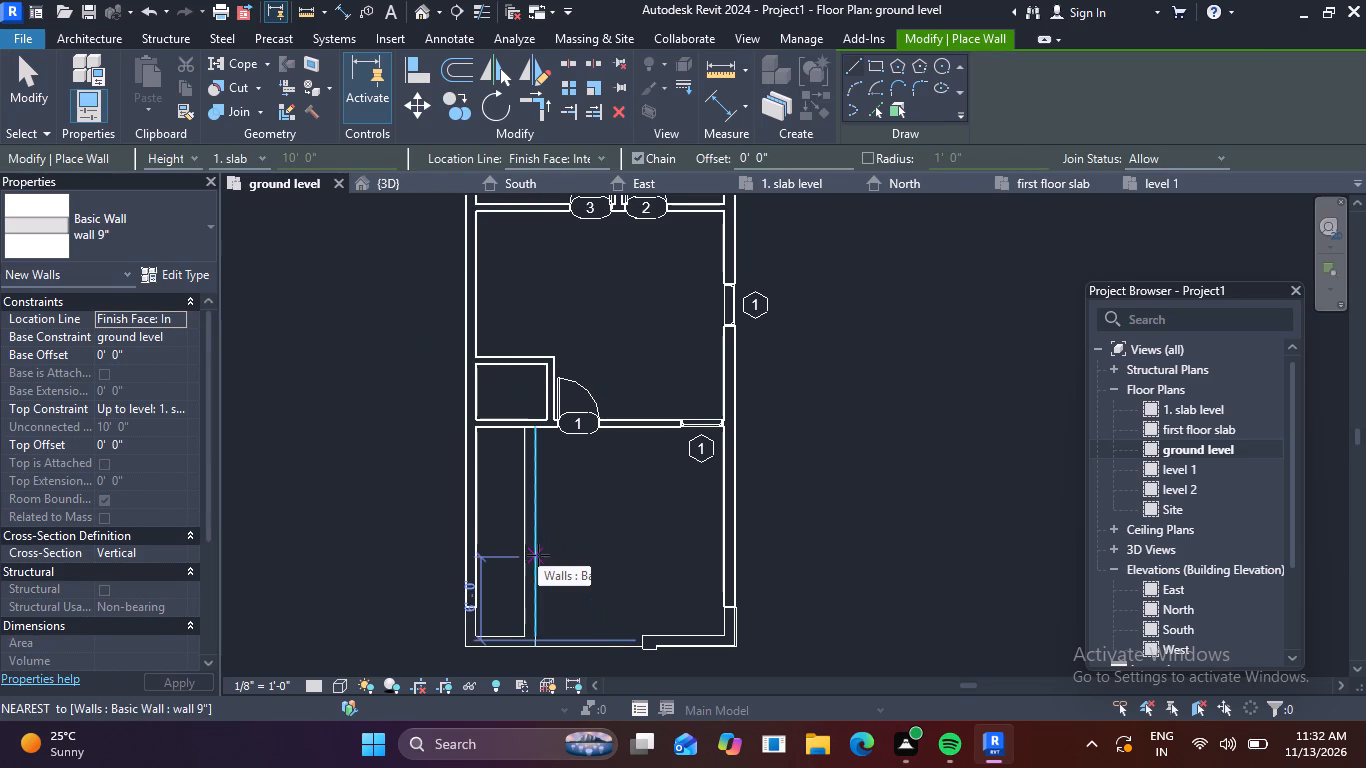
pyautogui.click(542, 544)
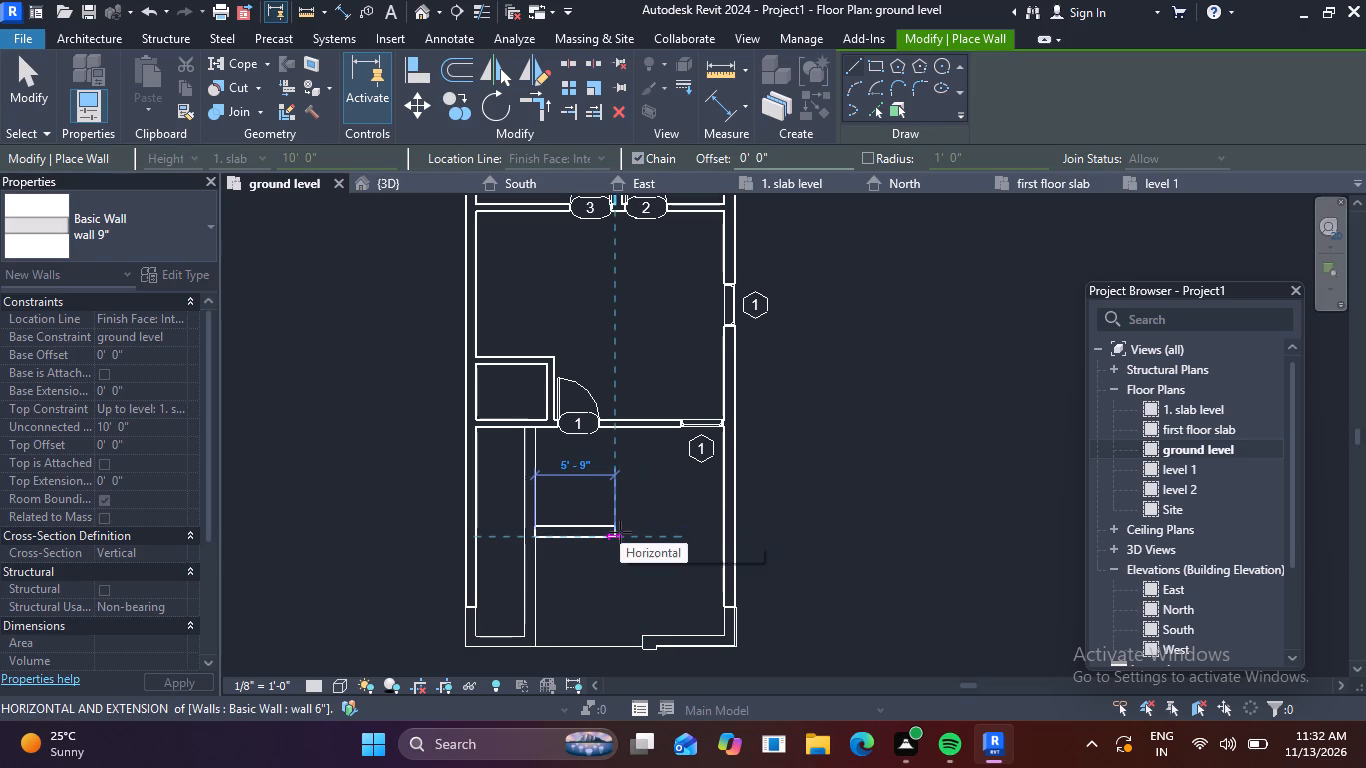
pyautogui.click(625, 533)
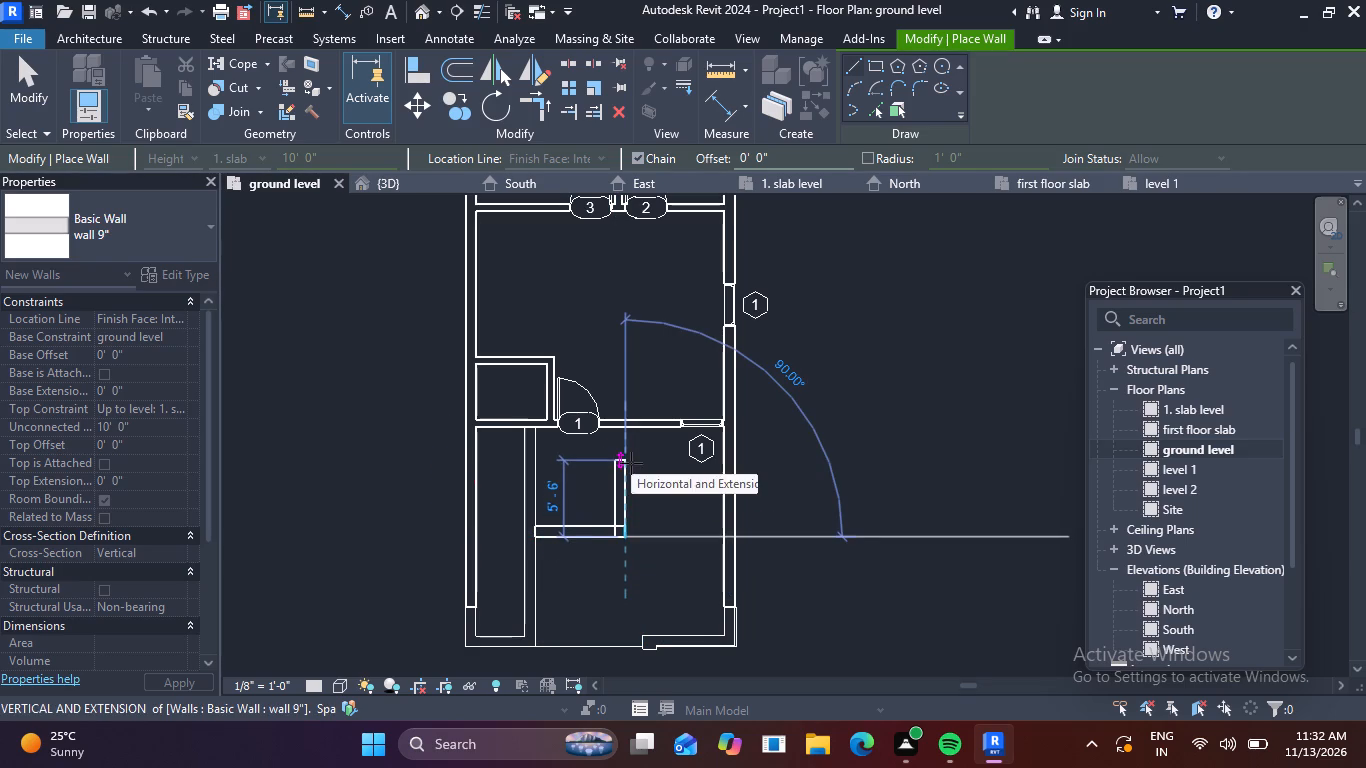
pyautogui.press('space')
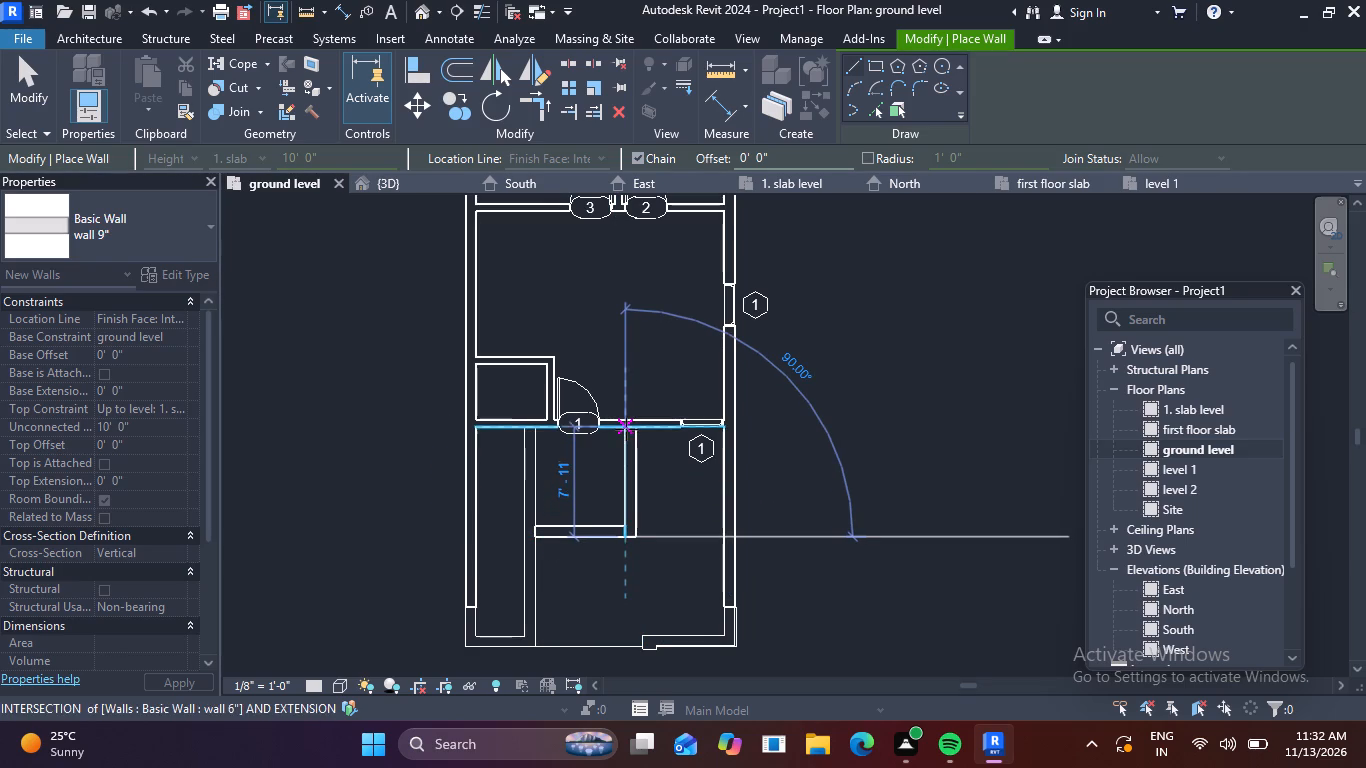
pyautogui.click(626, 429)
pyautogui.press('Escape')
pyautogui.press('Escape')
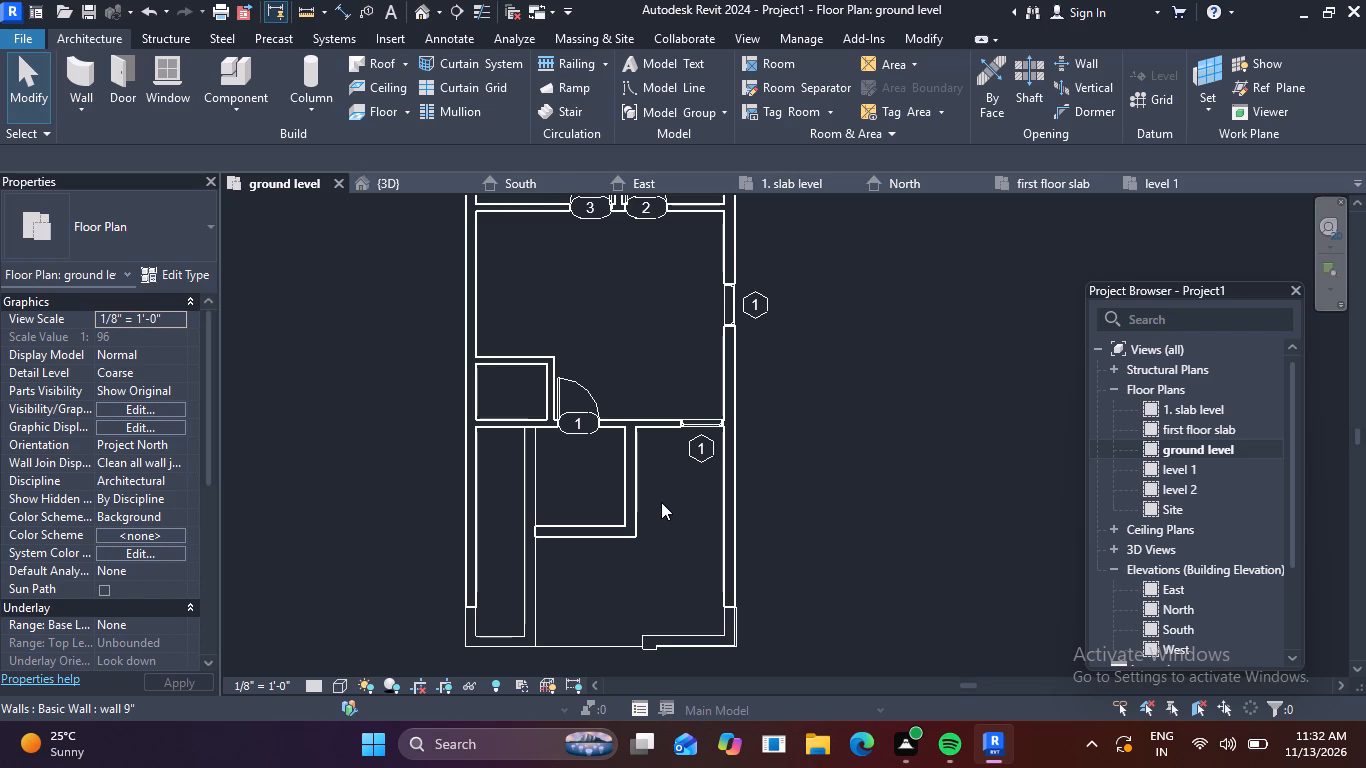
# Continue the new east-west porch wall with a matching 9" wall from its outer corner to the east exterior wall.
pyautogui.click(603, 534)
pyautogui.write('cs')
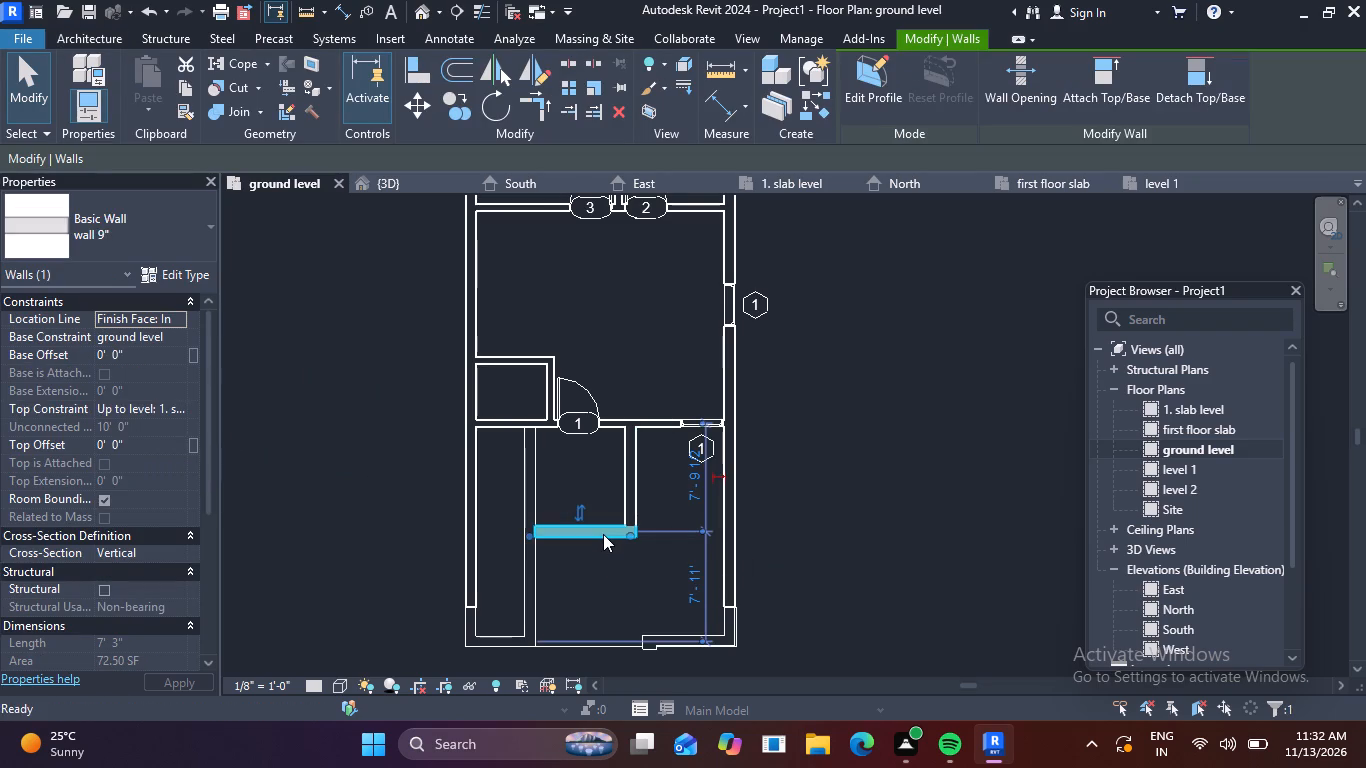
pyautogui.click(637, 540)
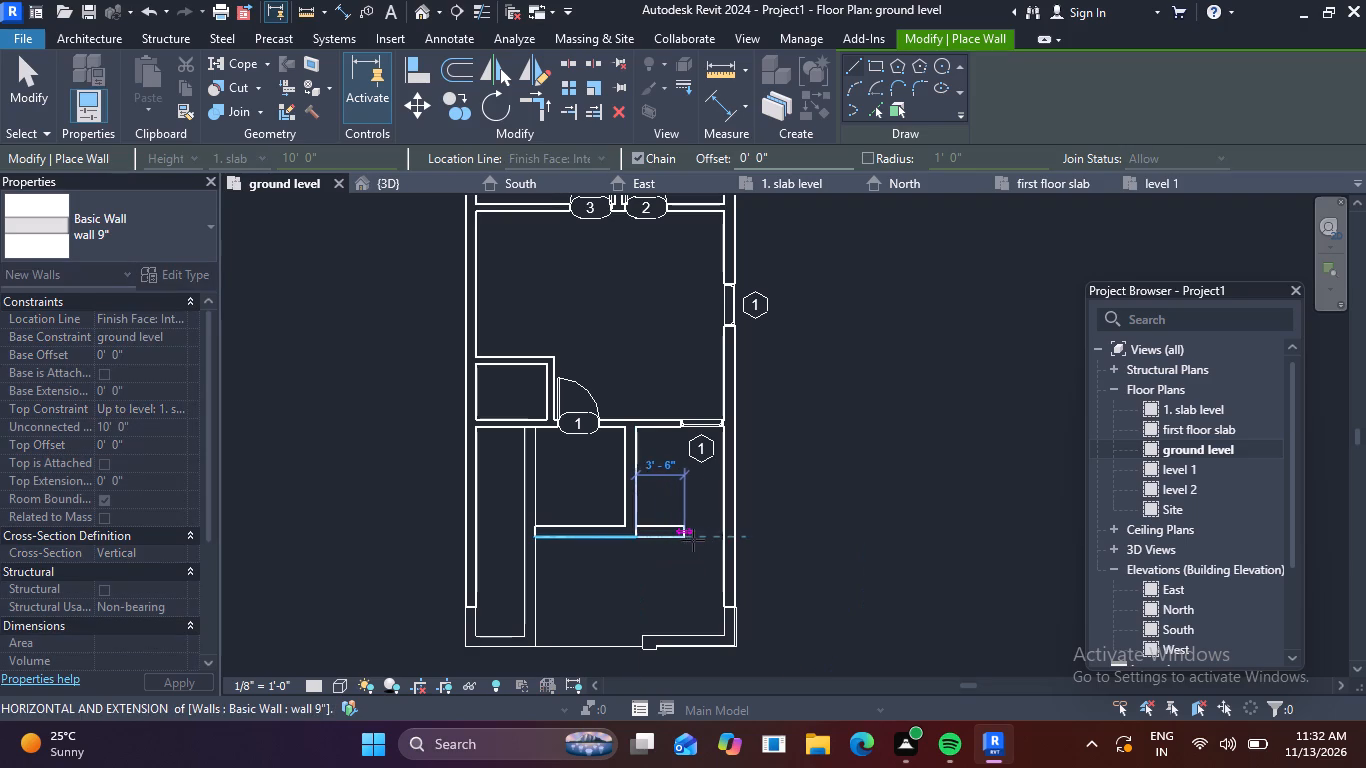
pyautogui.click(720, 537)
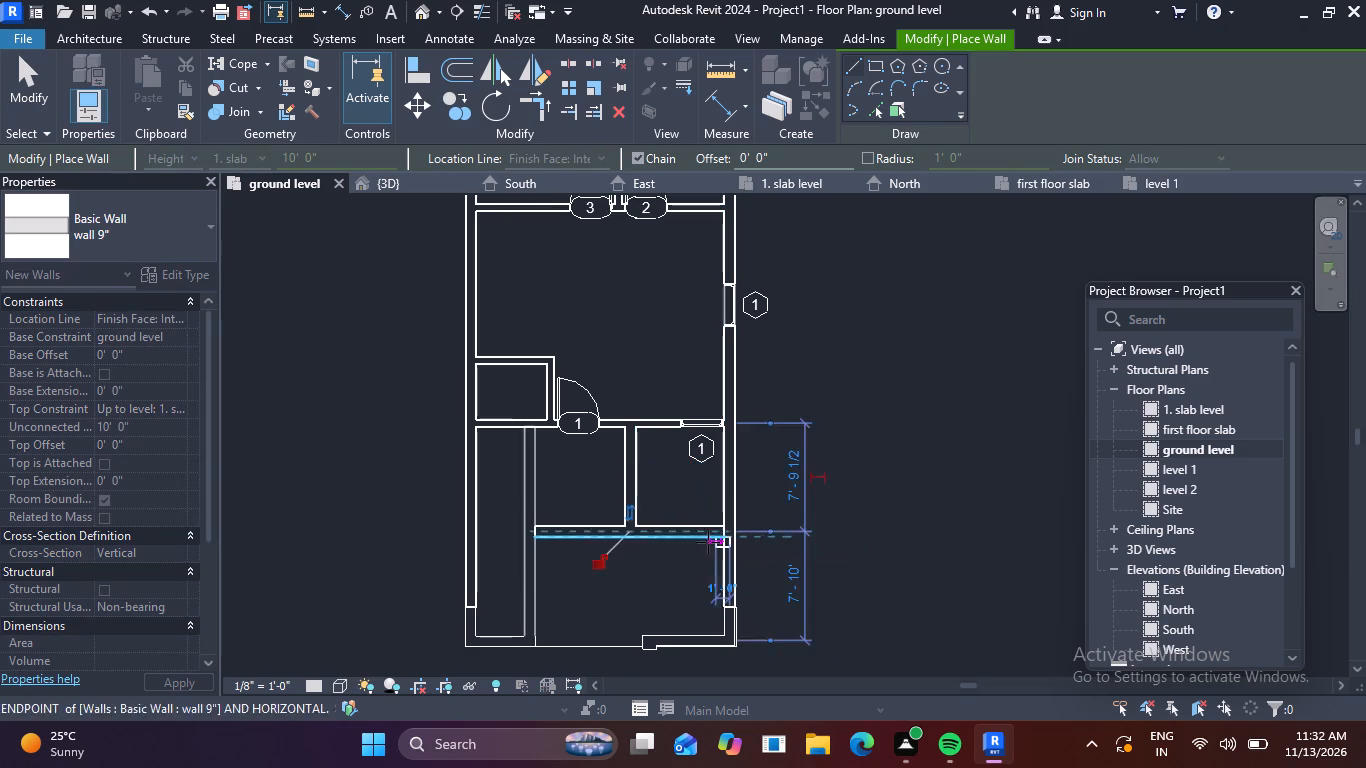
pyautogui.press('Escape')
pyautogui.scroll(-4, 657, 557)
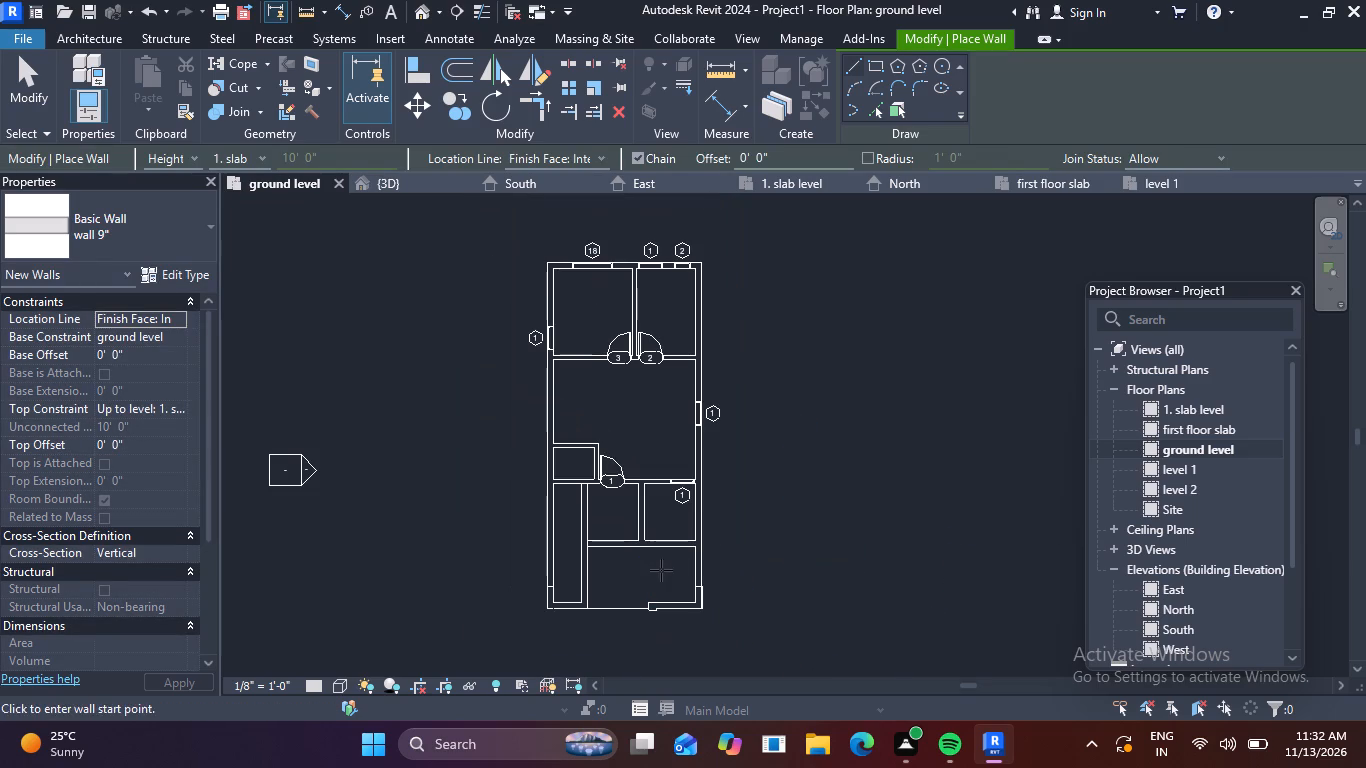
pyautogui.press('Escape')
# Load the Main_entrance_door_11153 door family from the downloaded door folder after previewing the other front door families.
pyautogui.scroll(8, 647, 553)
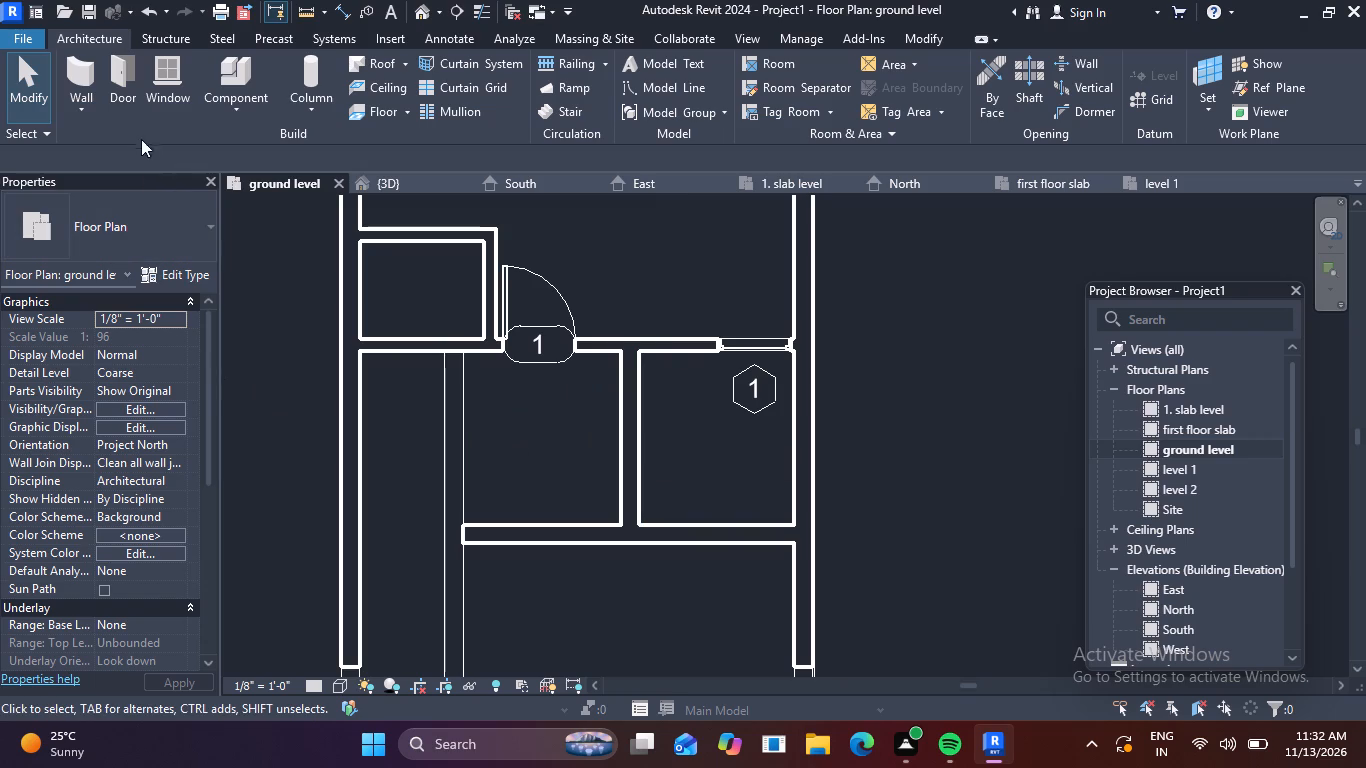
pyautogui.click(103, 81)
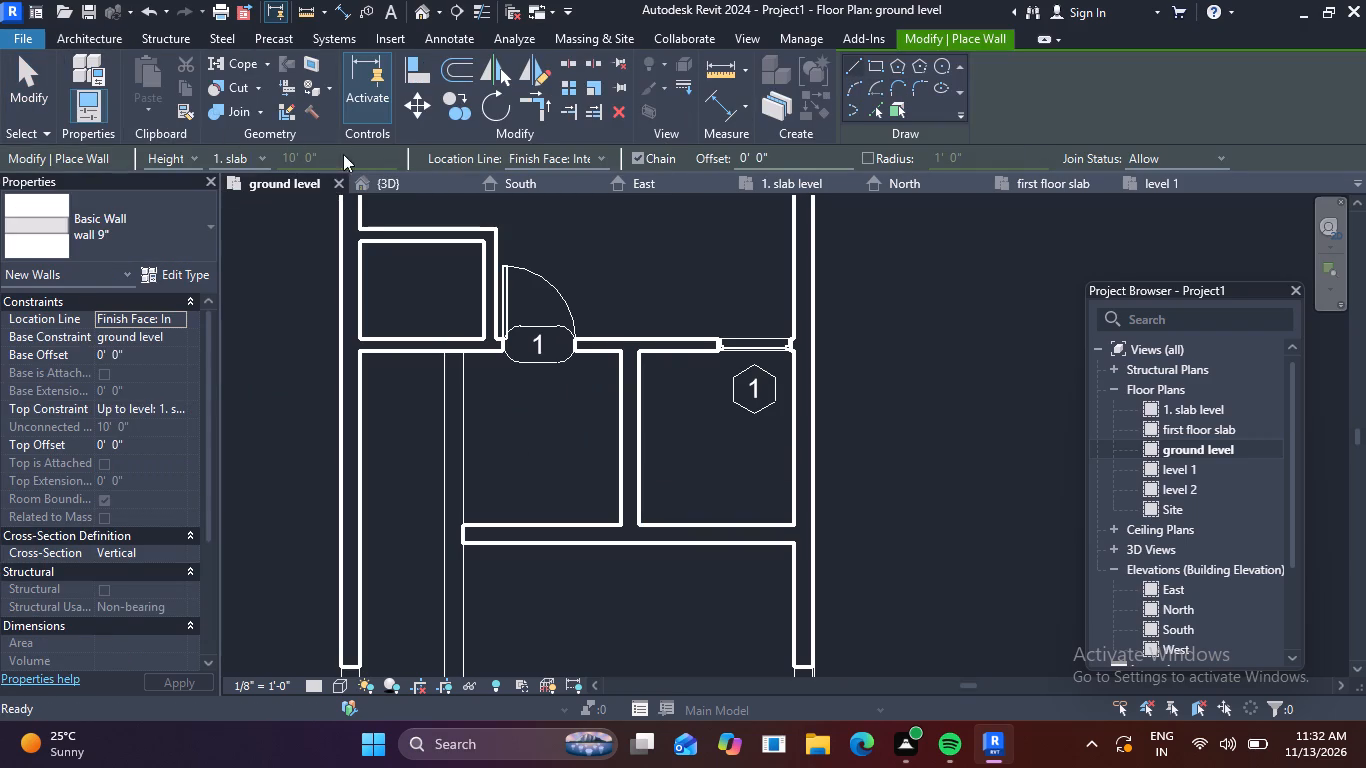
pyautogui.click(89, 35)
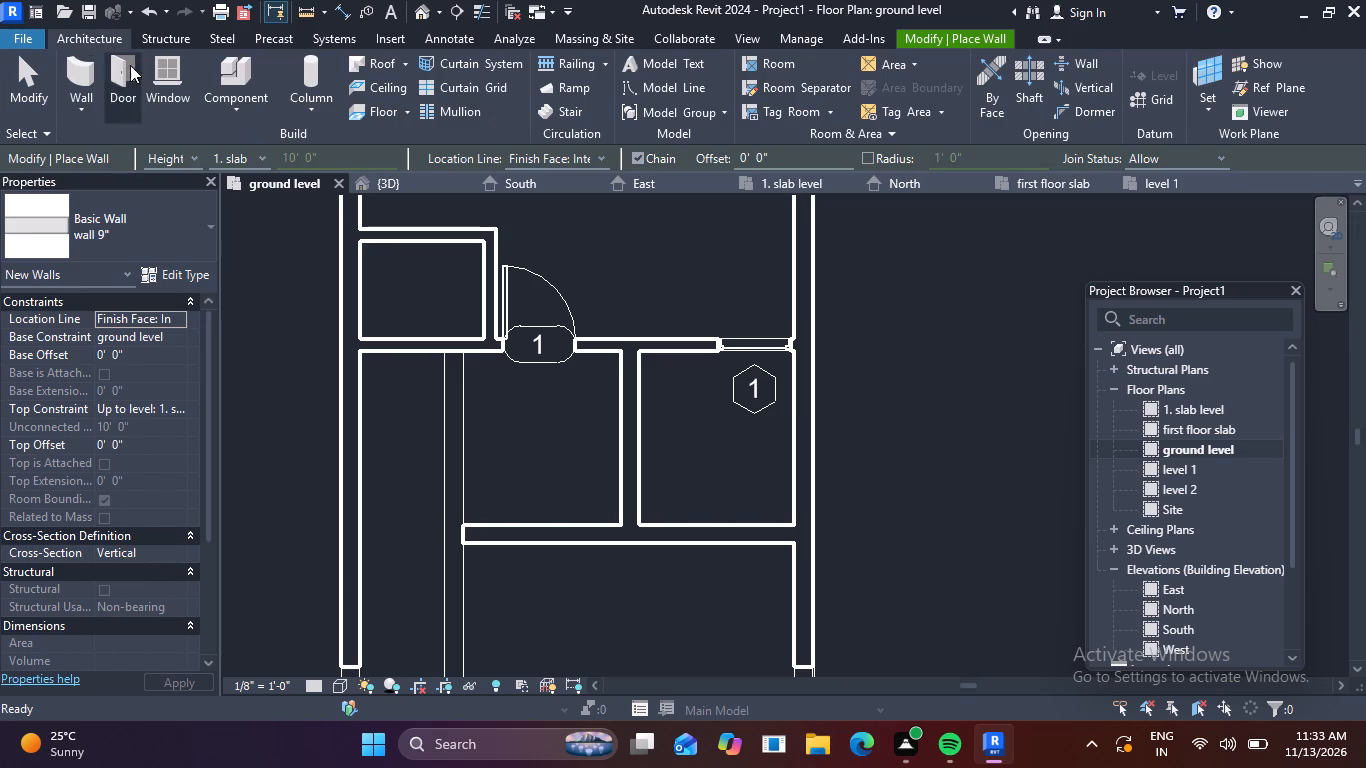
pyautogui.click(130, 65)
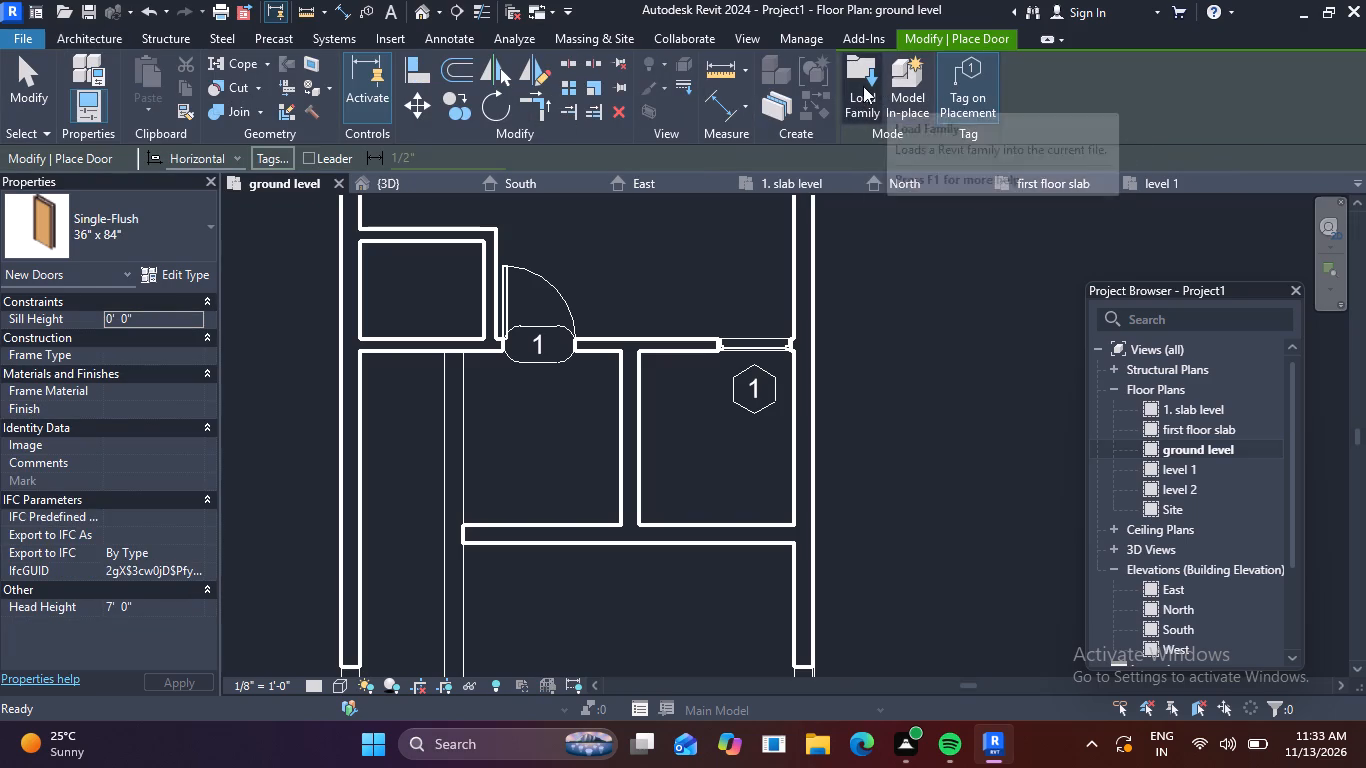
pyautogui.click(863, 85)
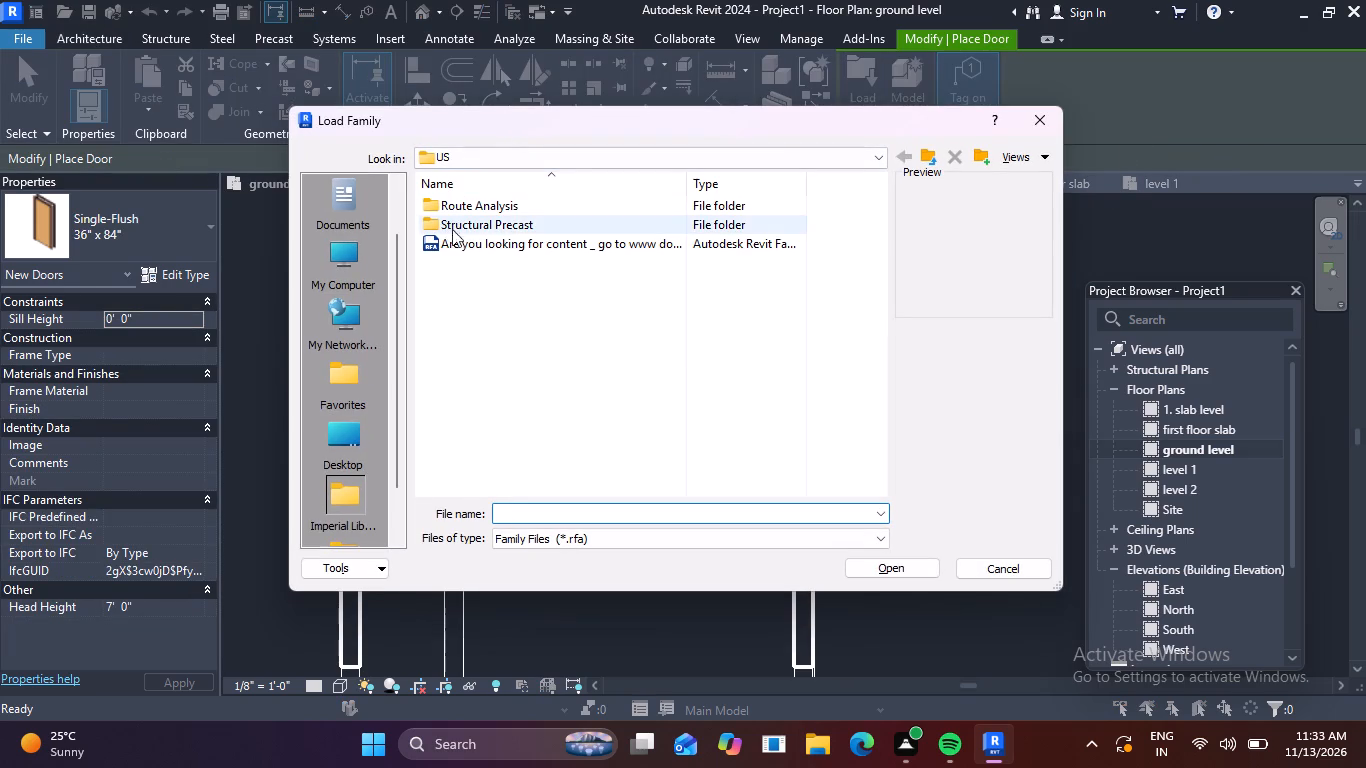
pyautogui.click(554, 156)
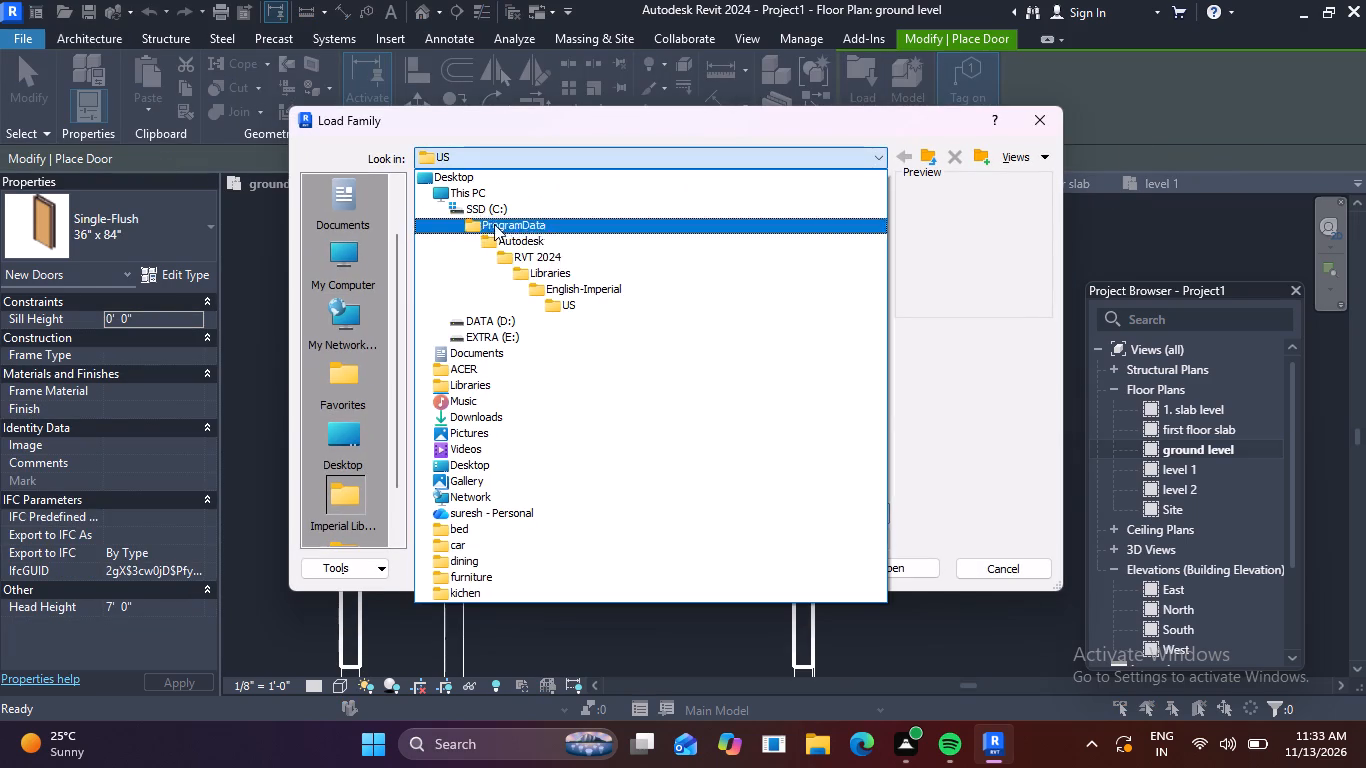
pyautogui.doubleClick(484, 418)
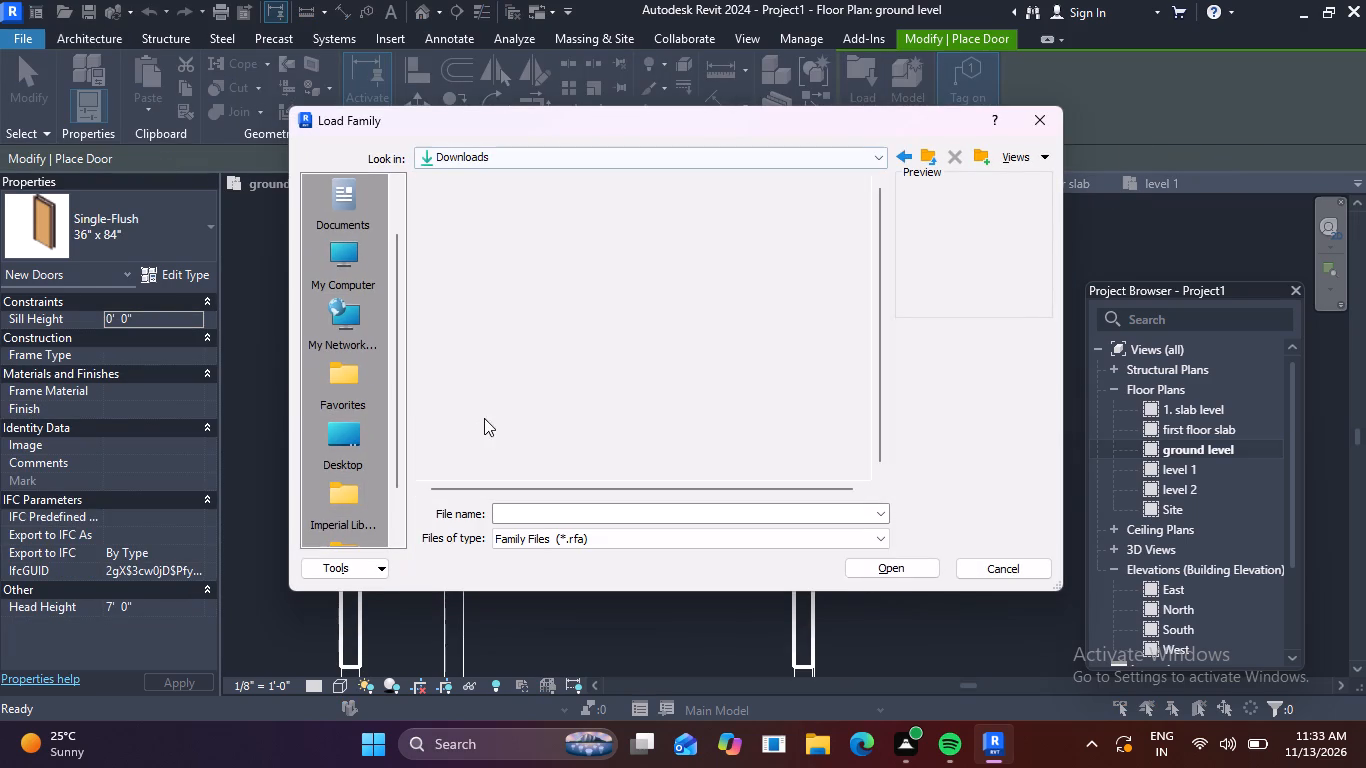
pyautogui.doubleClick(548, 228)
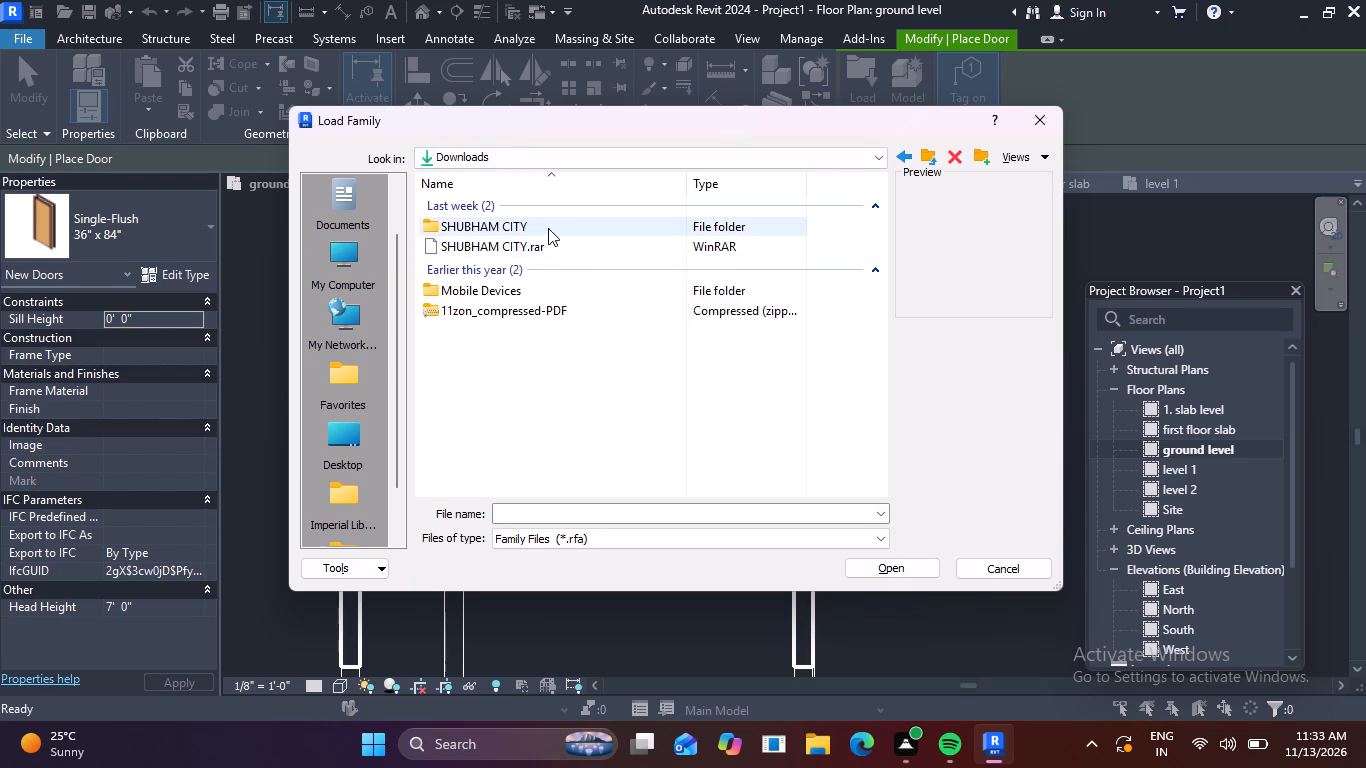
pyautogui.doubleClick(552, 232)
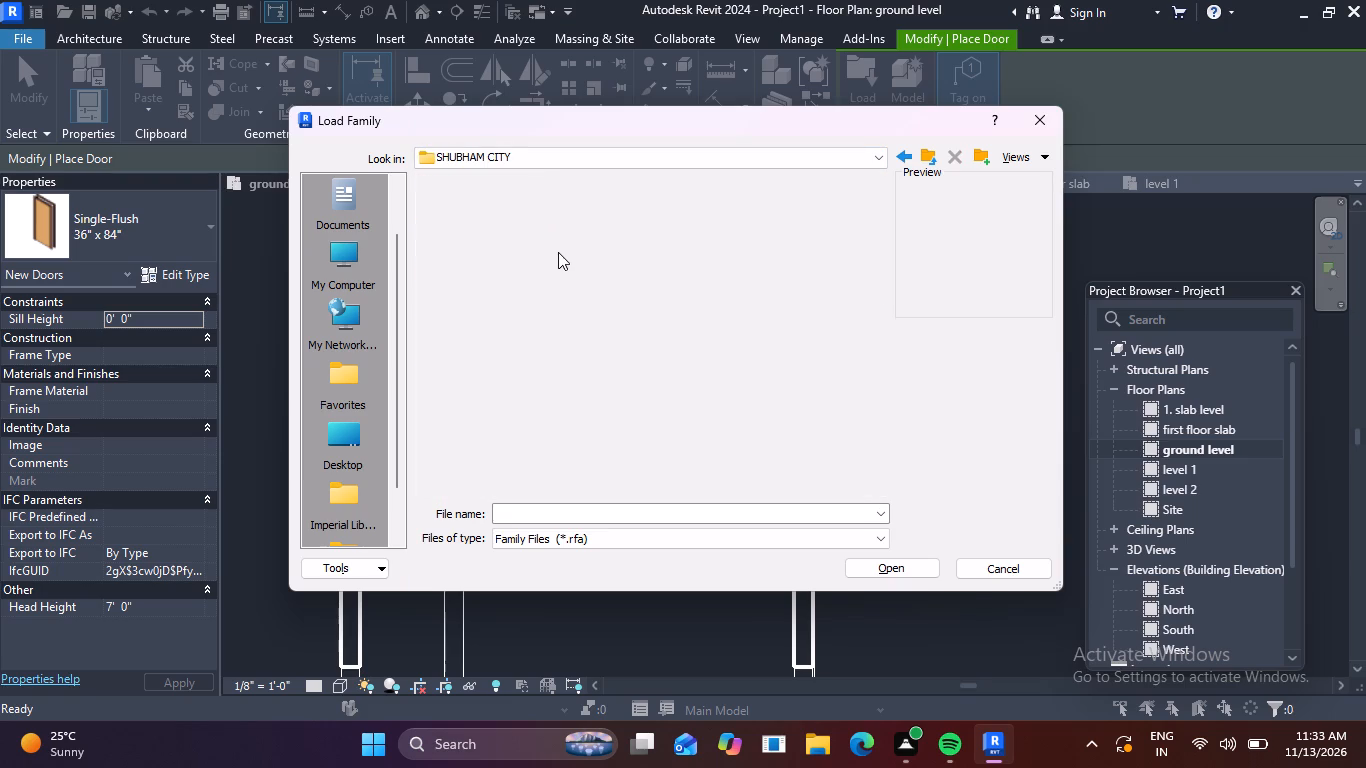
pyautogui.doubleClick(553, 230)
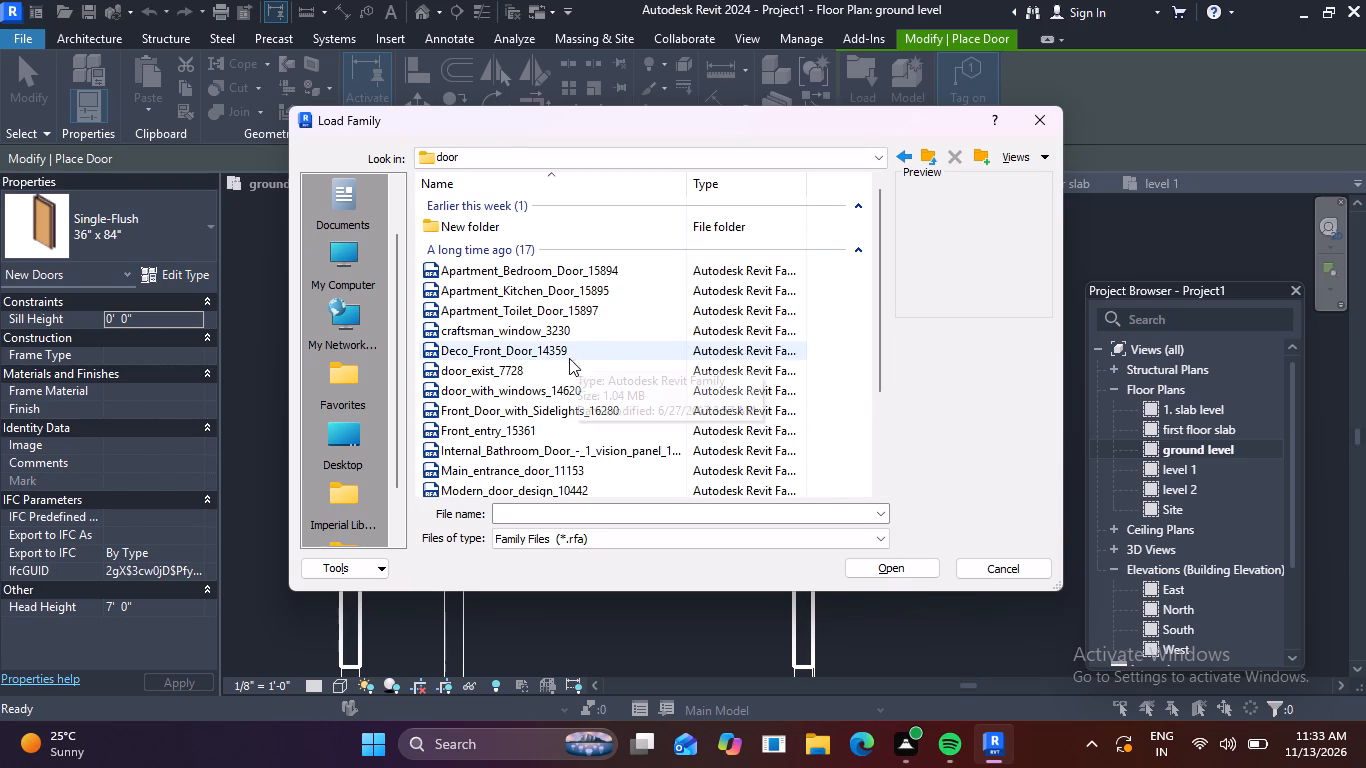
pyautogui.click(545, 346)
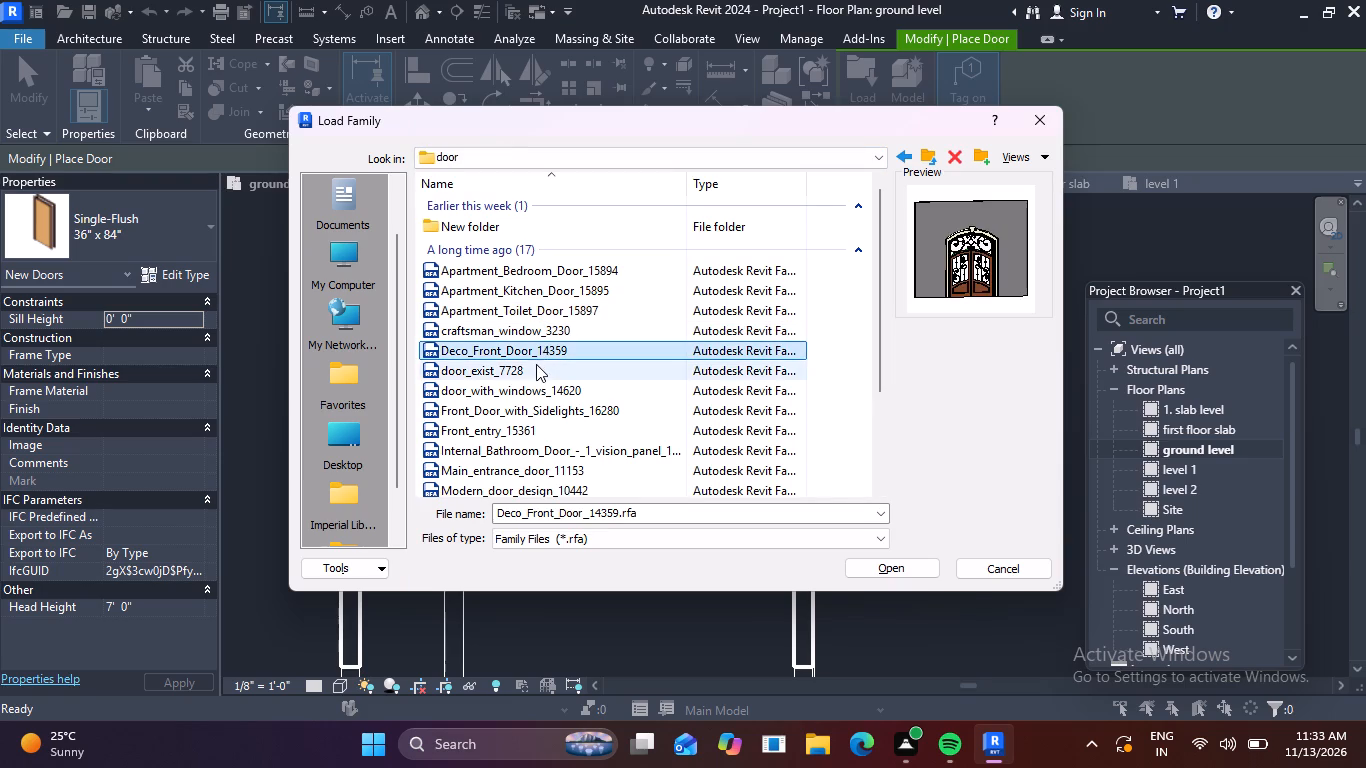
pyautogui.click(535, 366)
pyautogui.click(540, 393)
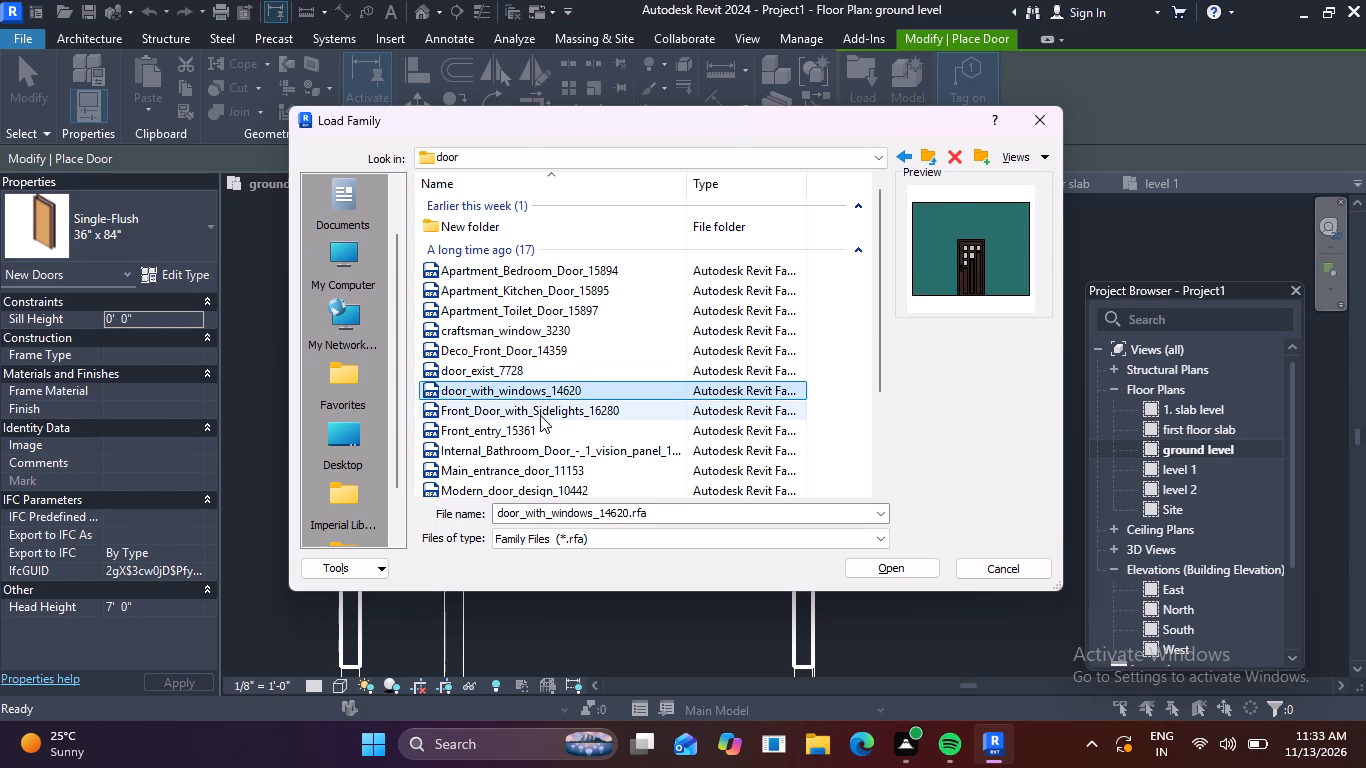
pyautogui.click(540, 414)
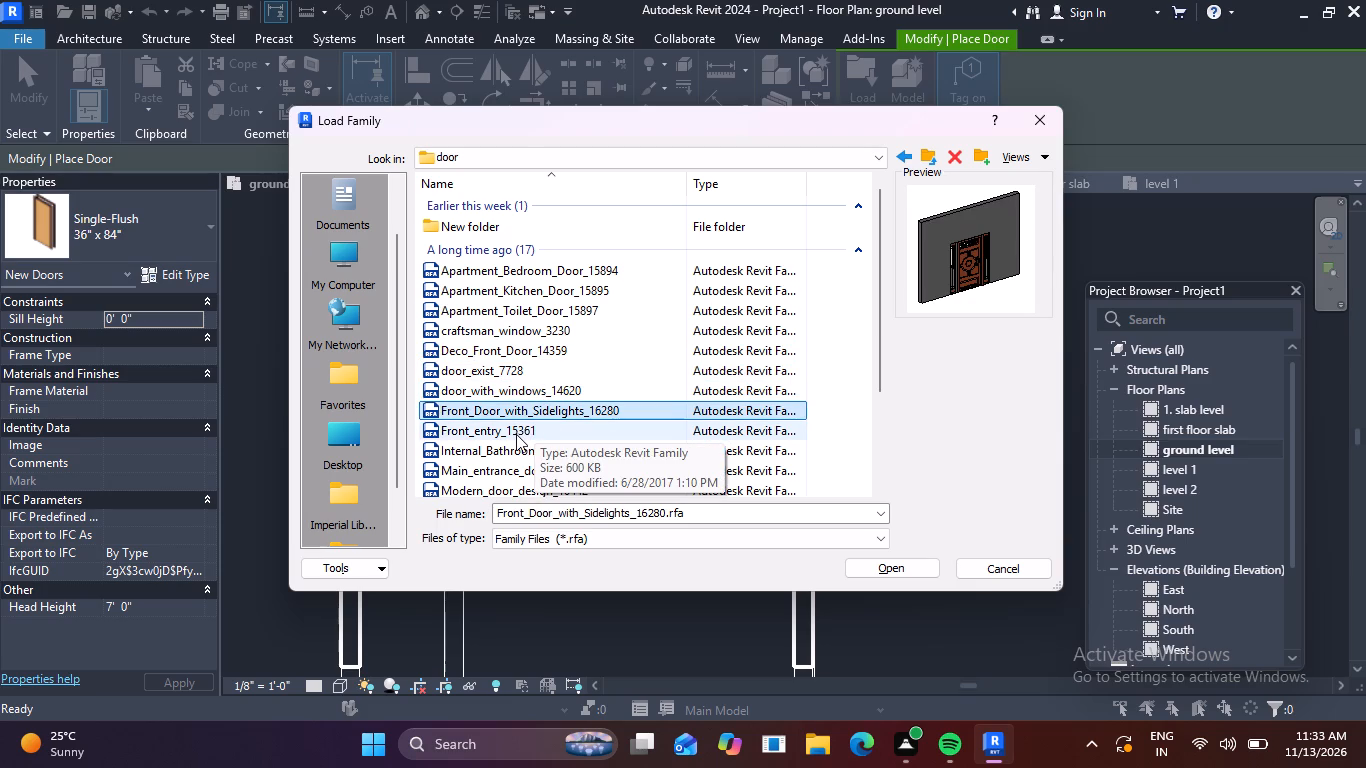
pyautogui.click(504, 473)
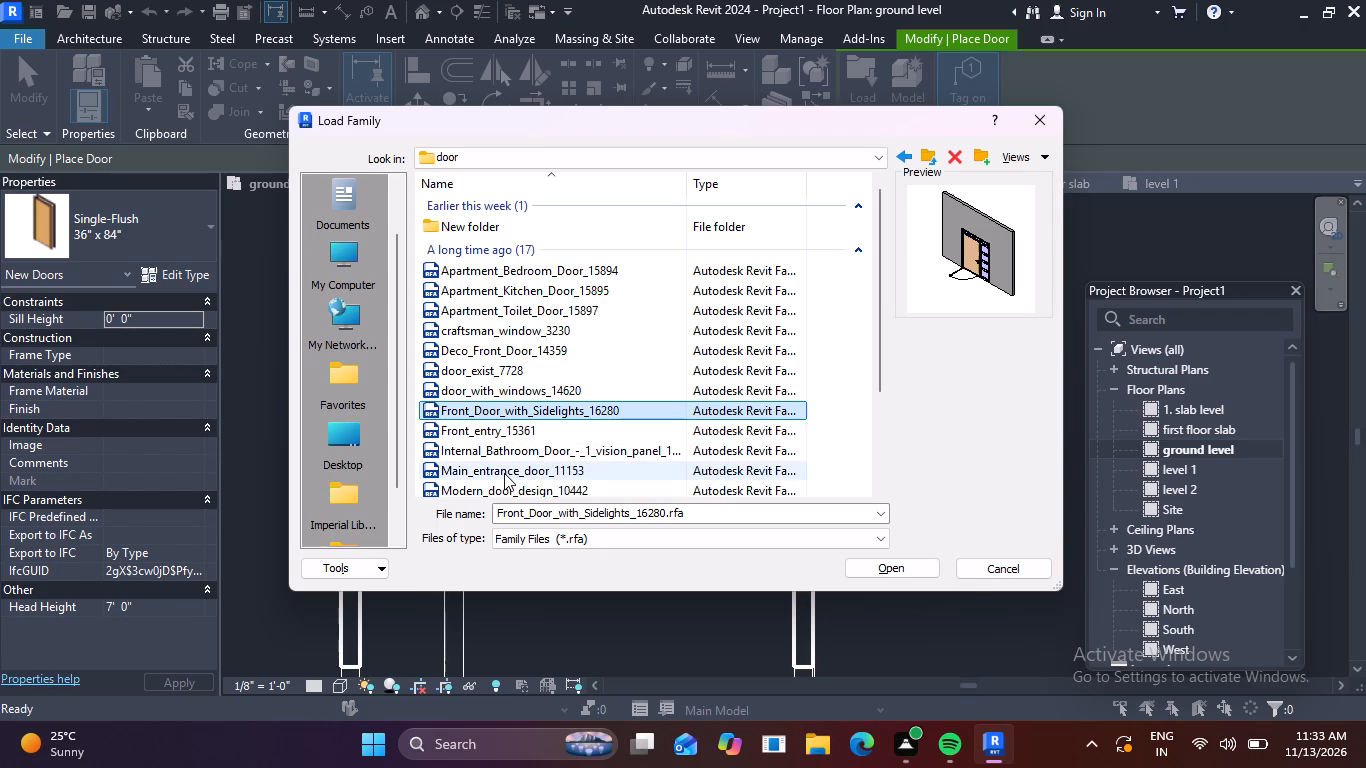
pyautogui.click(883, 568)
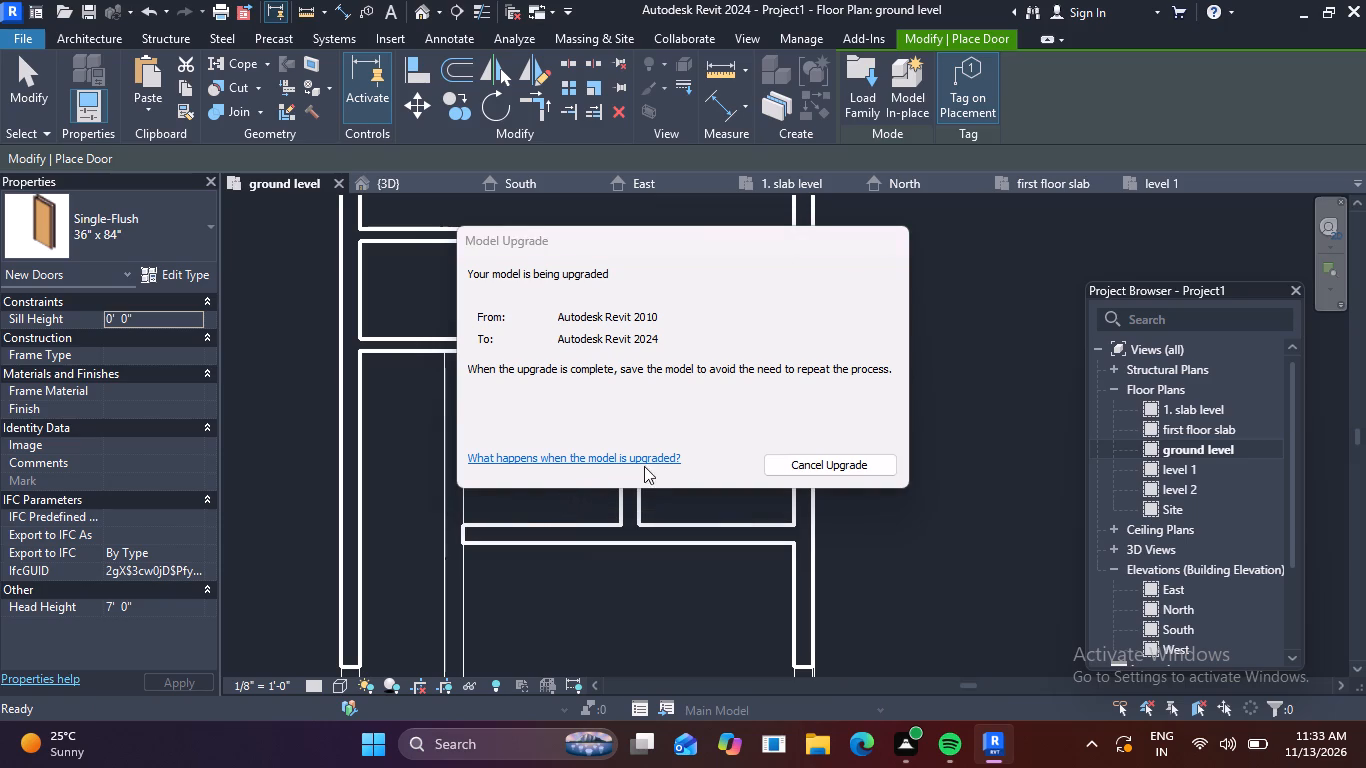
pyautogui.click(835, 469)
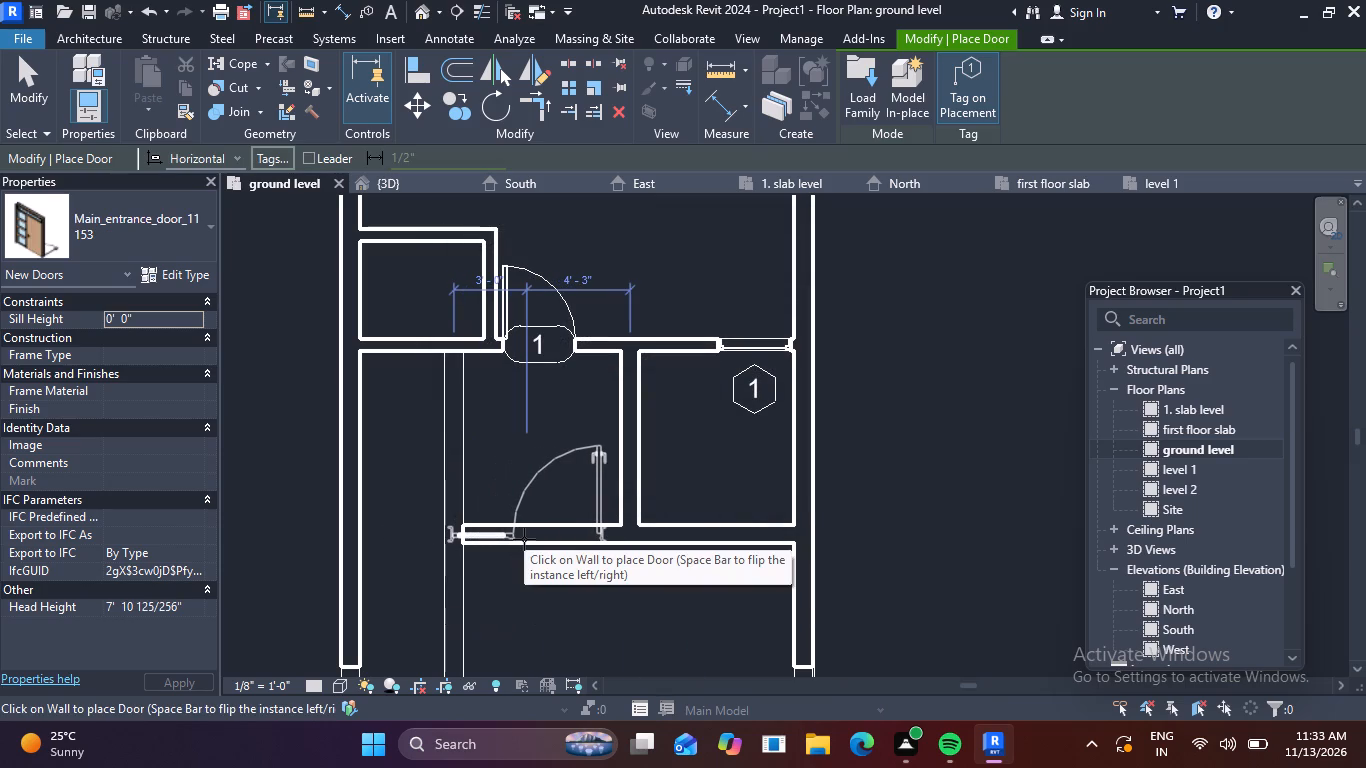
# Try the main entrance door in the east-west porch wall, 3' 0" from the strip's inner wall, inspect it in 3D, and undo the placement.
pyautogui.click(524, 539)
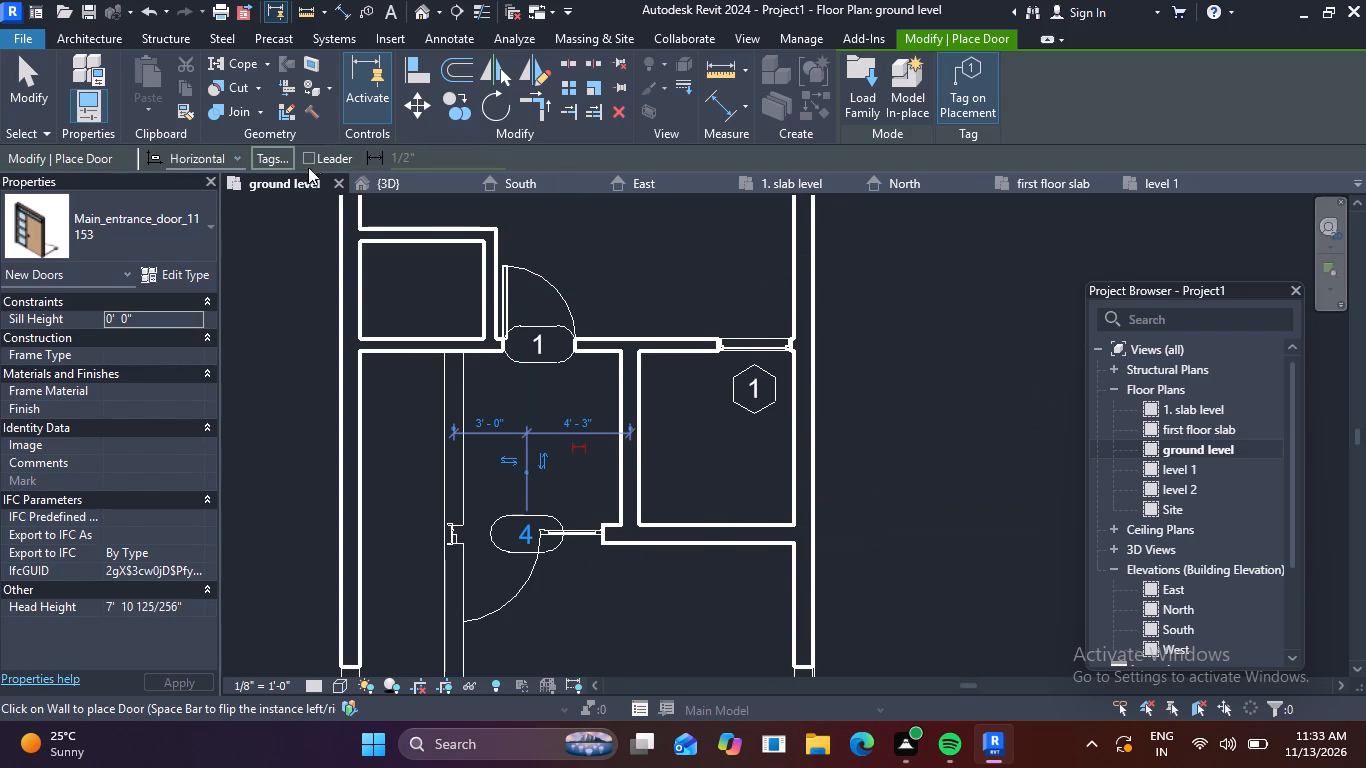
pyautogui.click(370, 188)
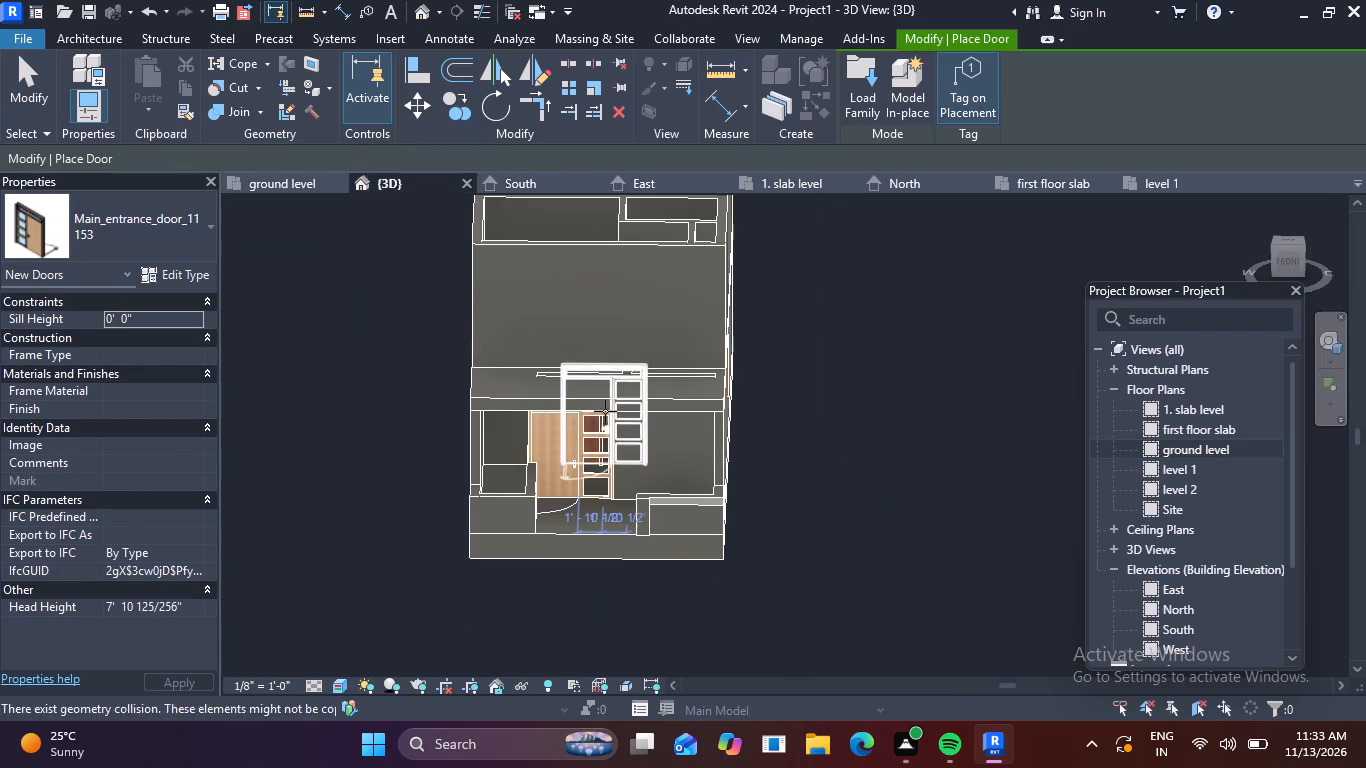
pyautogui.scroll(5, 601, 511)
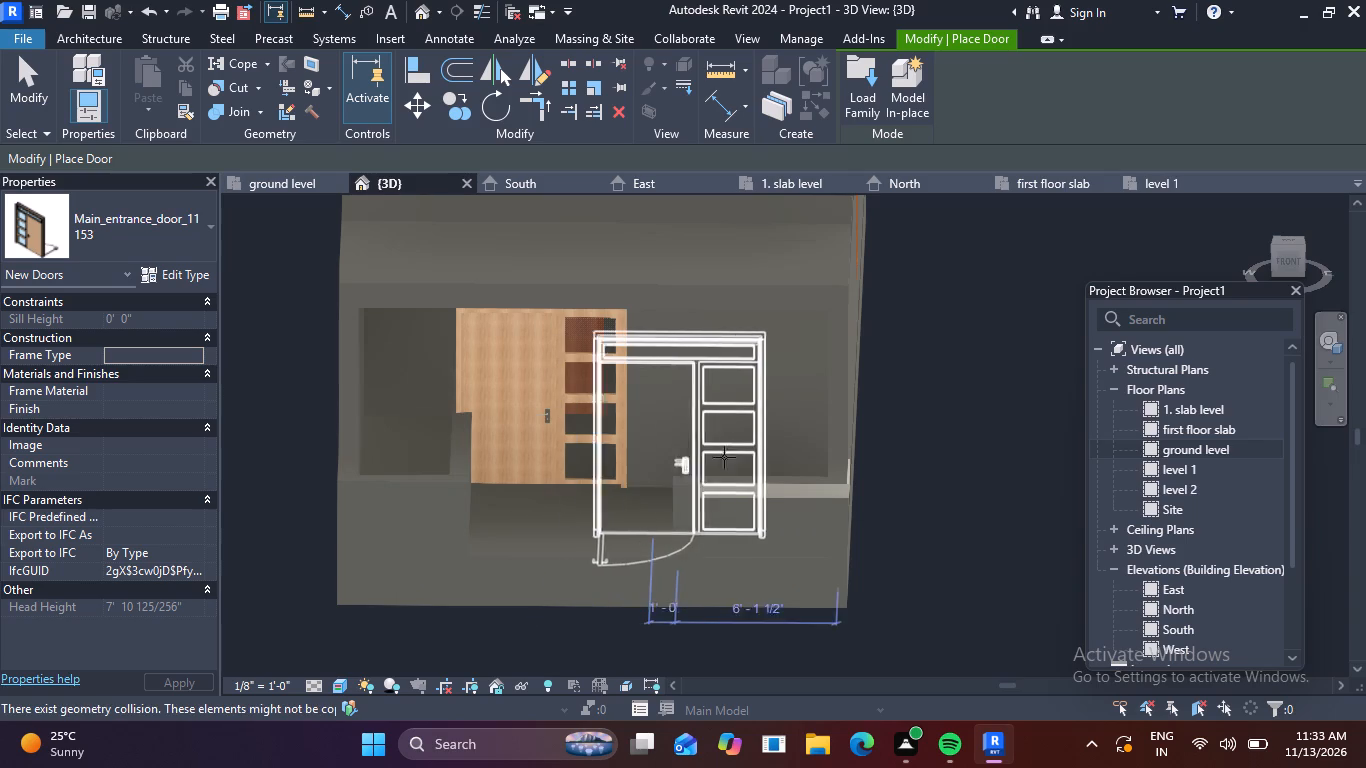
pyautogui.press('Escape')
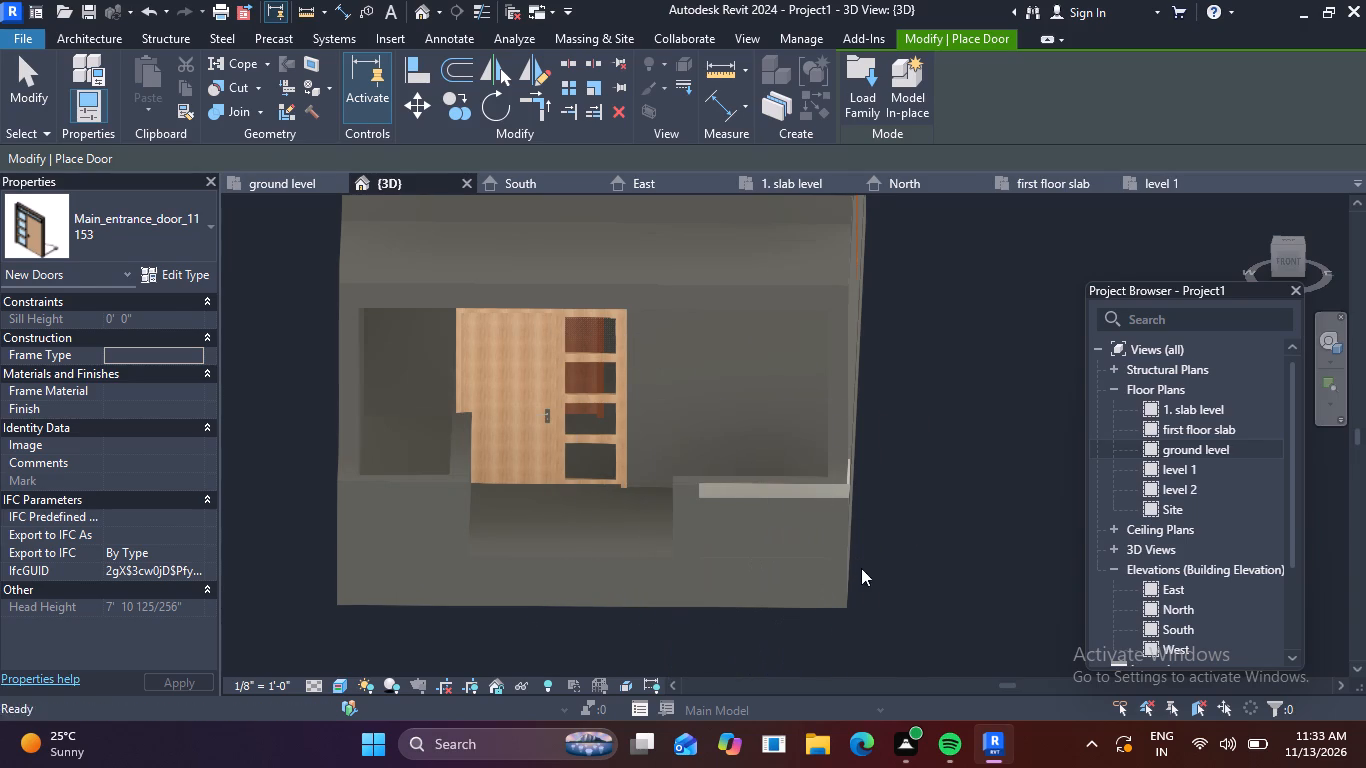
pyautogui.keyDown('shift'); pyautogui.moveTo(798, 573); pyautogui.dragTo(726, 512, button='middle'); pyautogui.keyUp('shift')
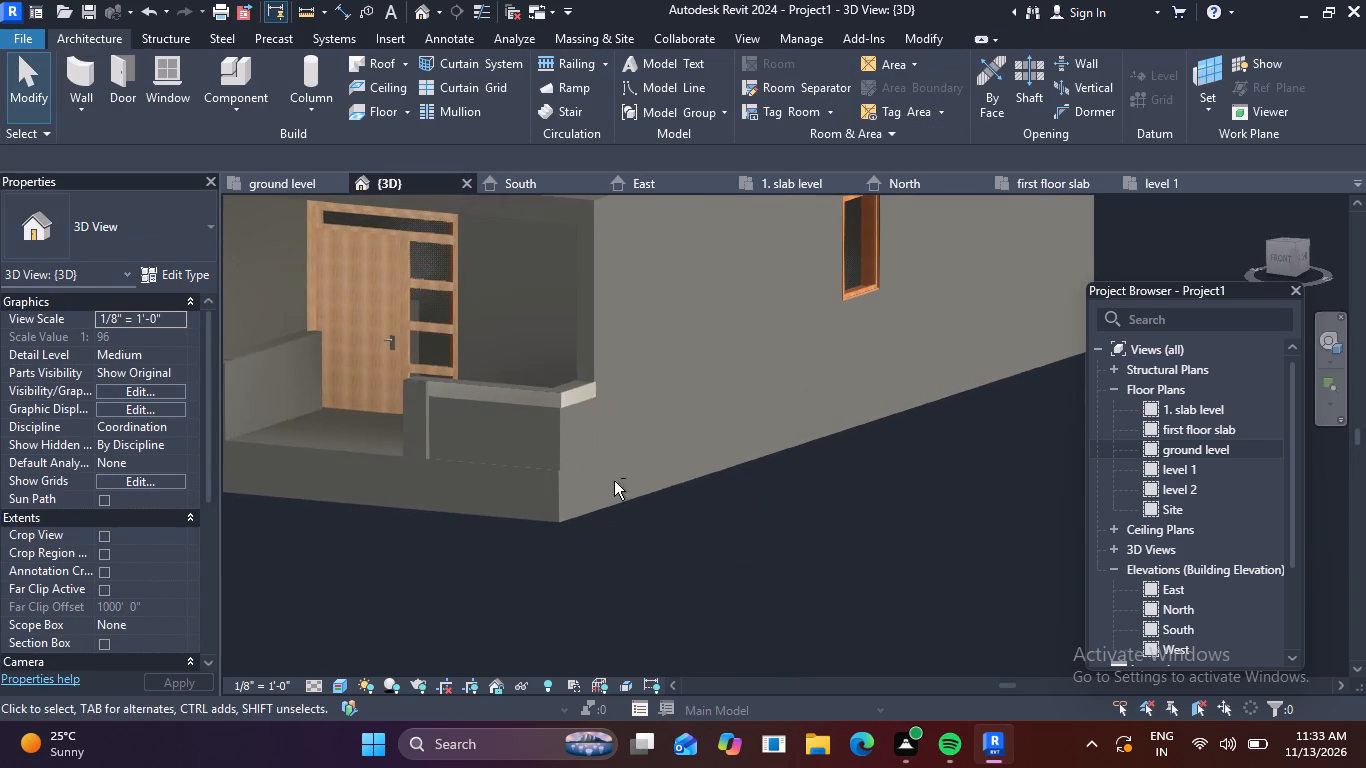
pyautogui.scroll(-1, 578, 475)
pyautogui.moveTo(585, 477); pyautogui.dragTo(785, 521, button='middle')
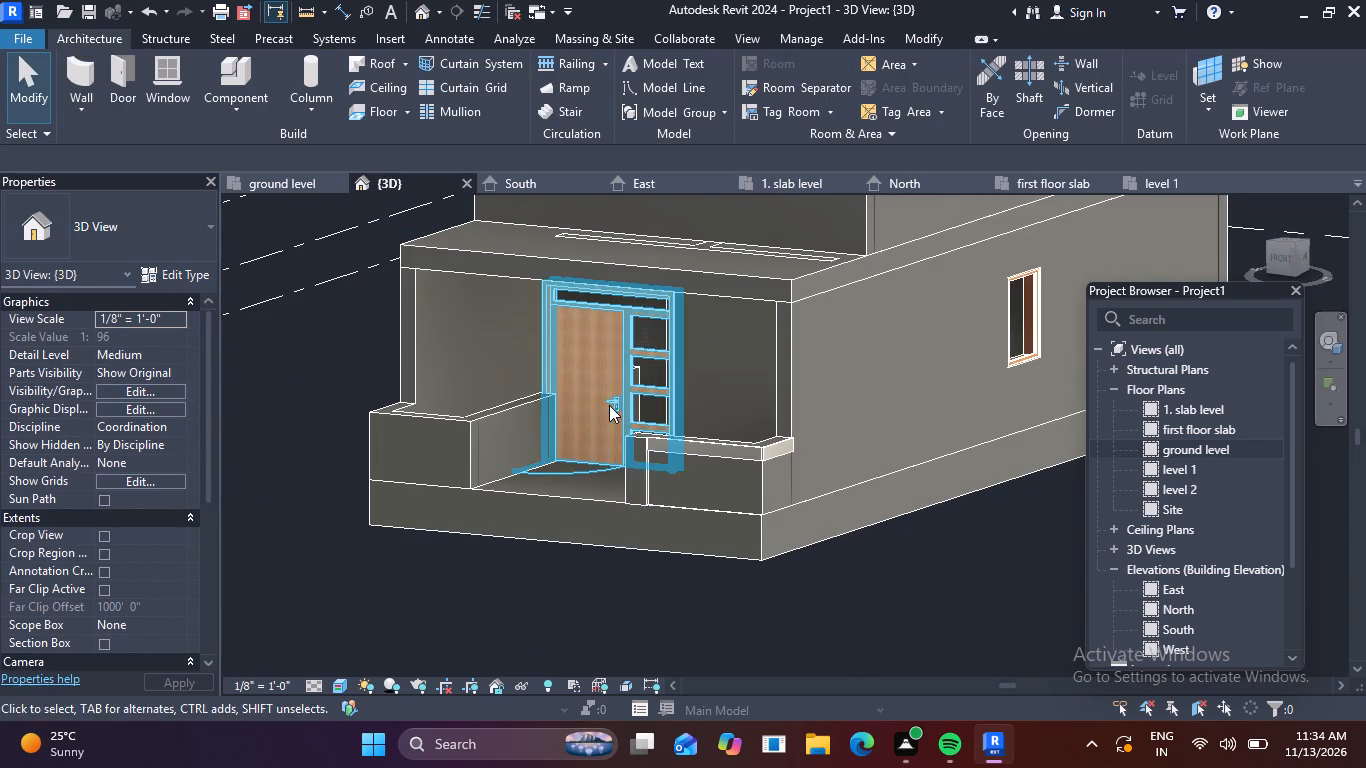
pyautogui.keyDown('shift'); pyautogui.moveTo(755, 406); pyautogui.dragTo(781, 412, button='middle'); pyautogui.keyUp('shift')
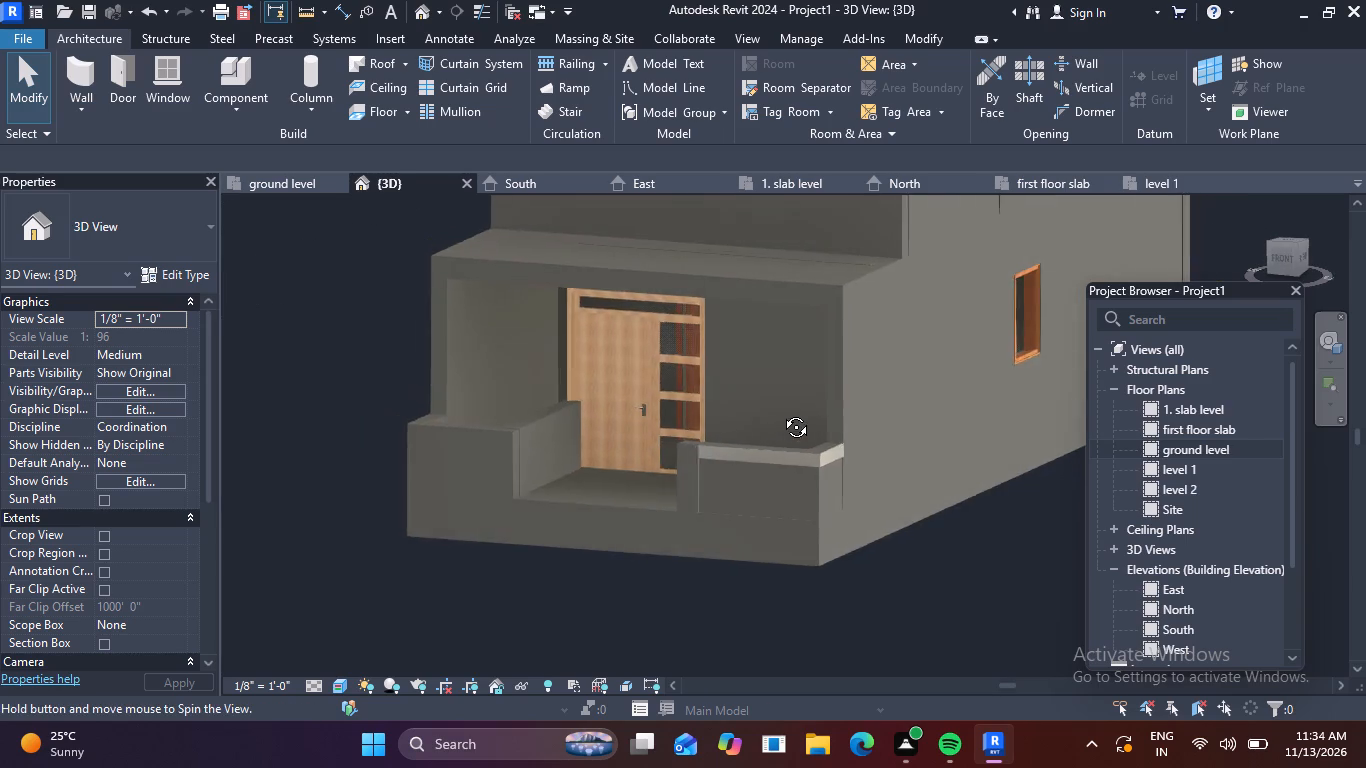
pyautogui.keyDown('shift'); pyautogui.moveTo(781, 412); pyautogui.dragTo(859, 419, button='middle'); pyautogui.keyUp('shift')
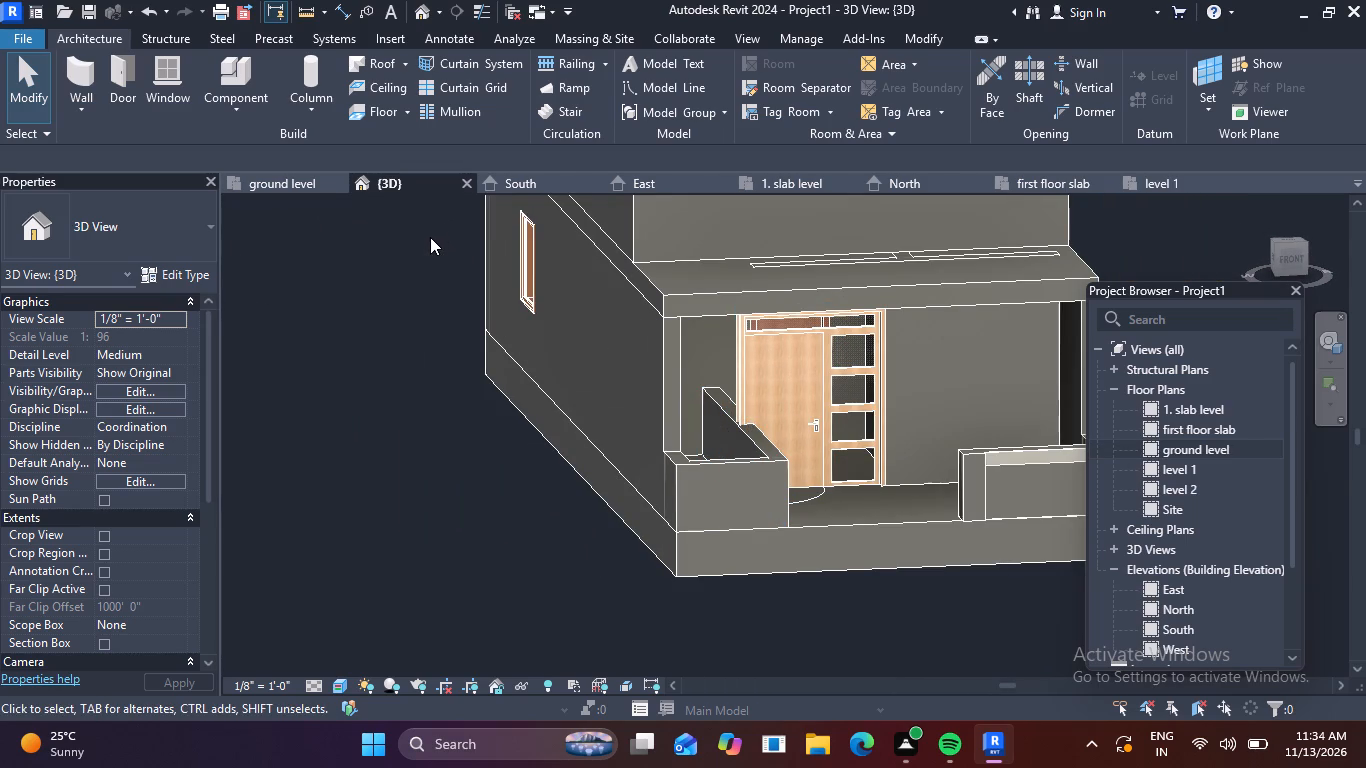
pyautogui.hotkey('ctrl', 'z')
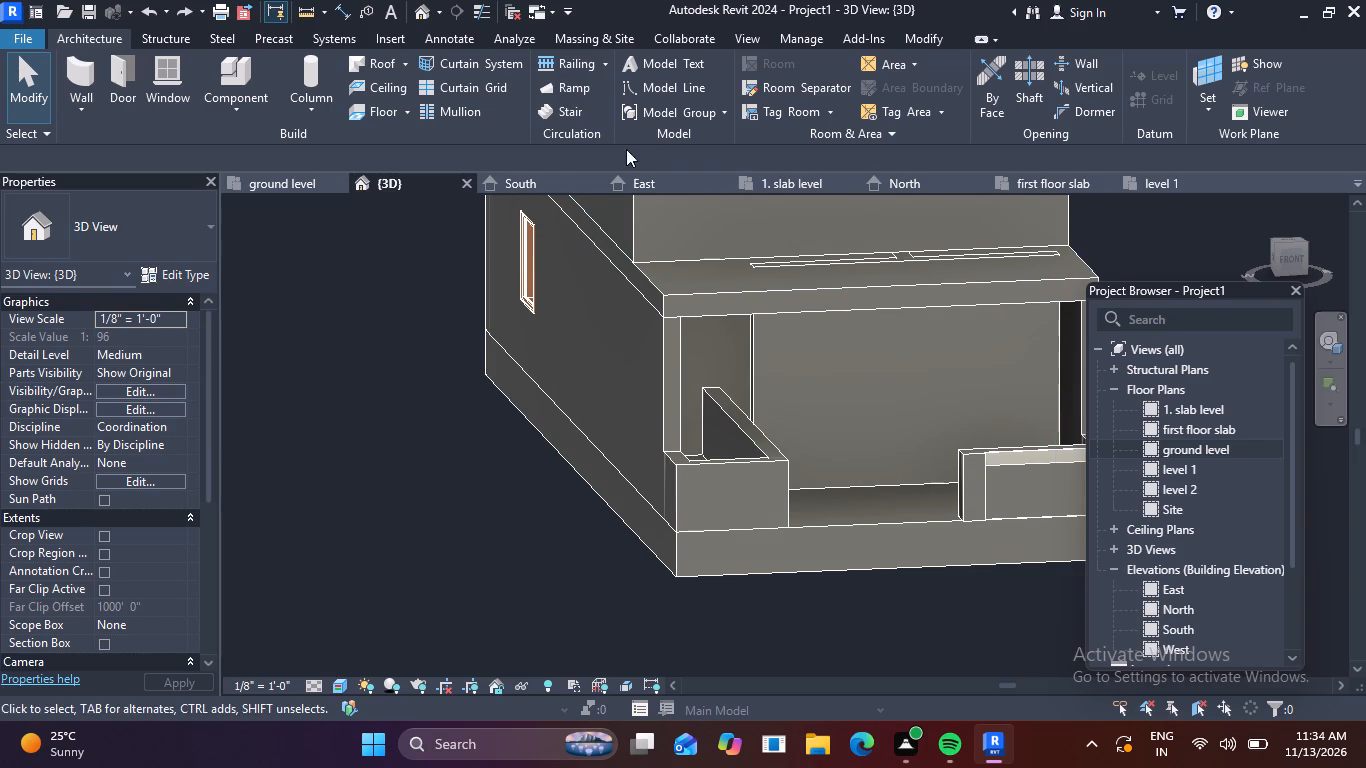
# In the ground level plan, place the flipped main entrance door in the east-west porch wall, centred at 3' 7 1/2", and check it in 3D.
pyautogui.click(378, 188)
pyautogui.doubleClick(1153, 448)
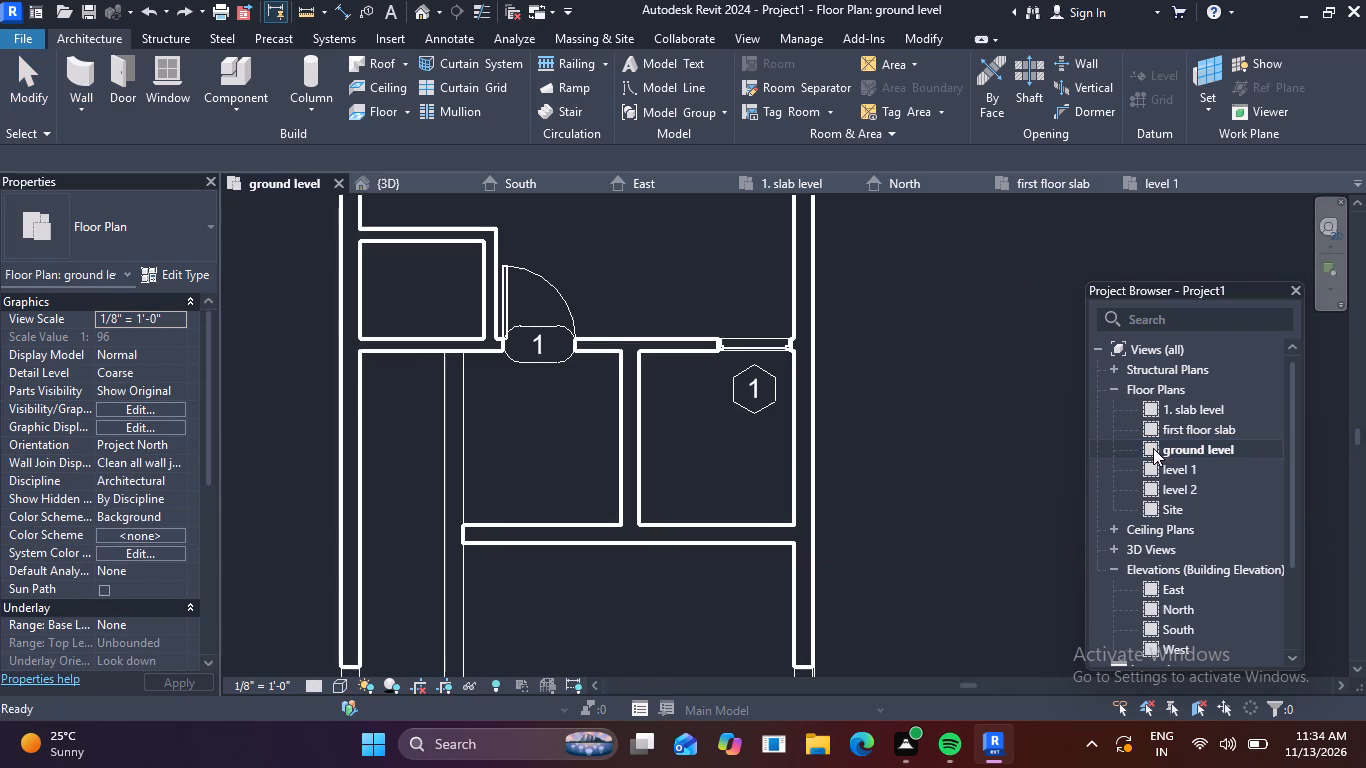
pyautogui.scroll(-4, 708, 448)
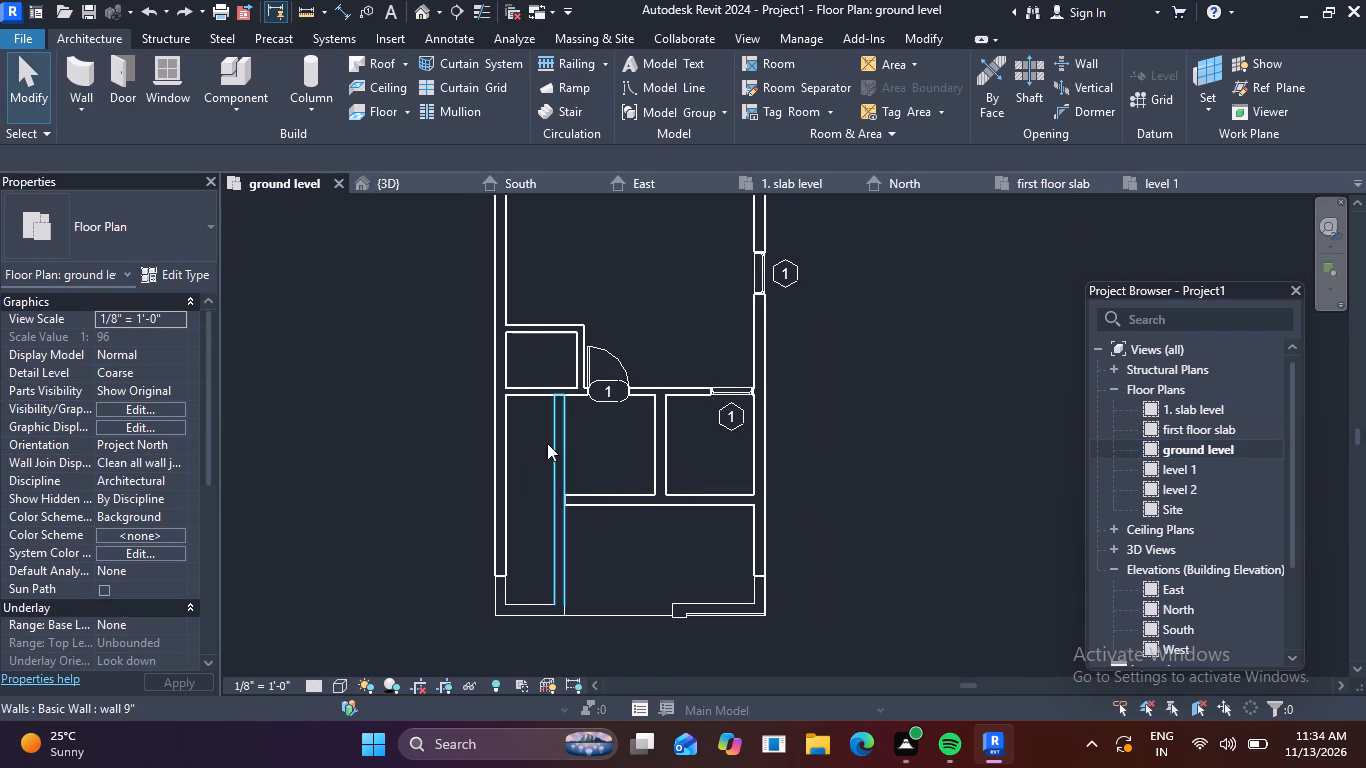
pyautogui.click(204, 231)
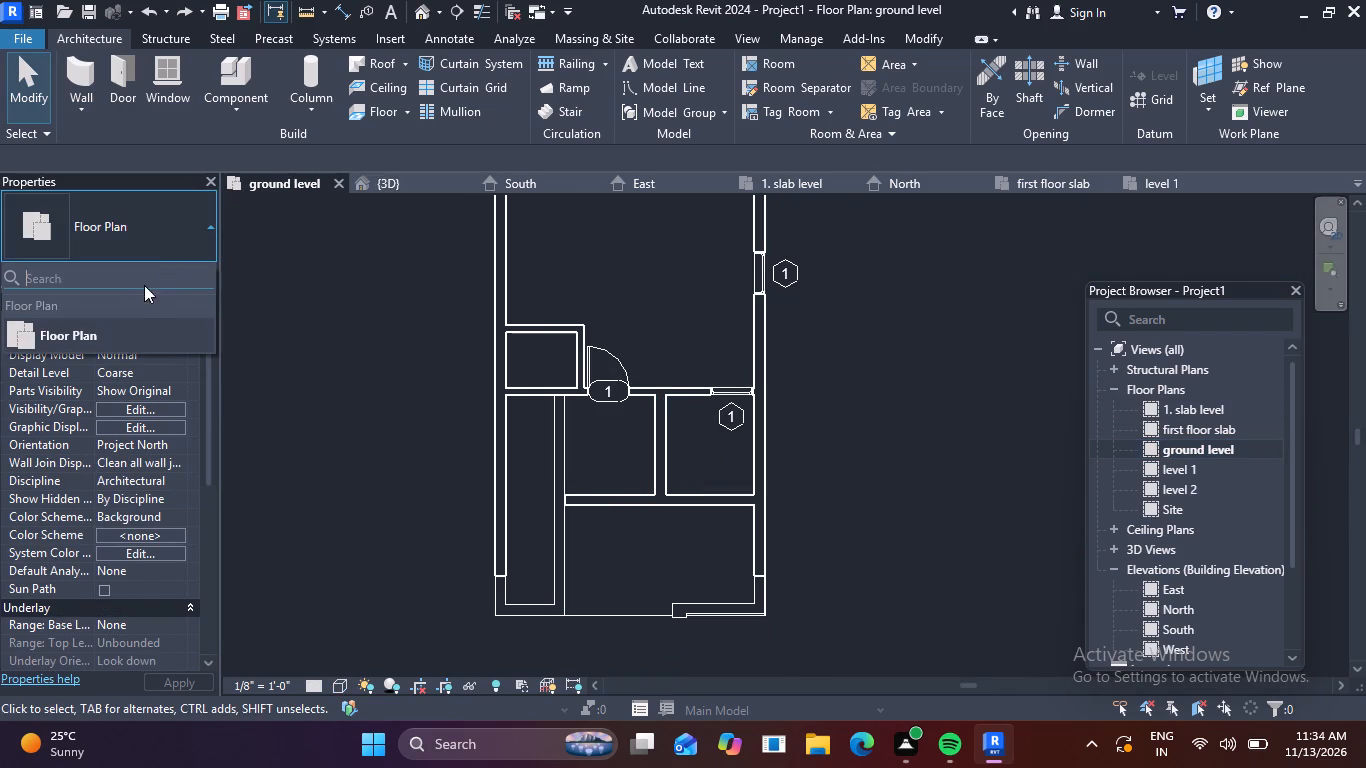
pyautogui.click(127, 83)
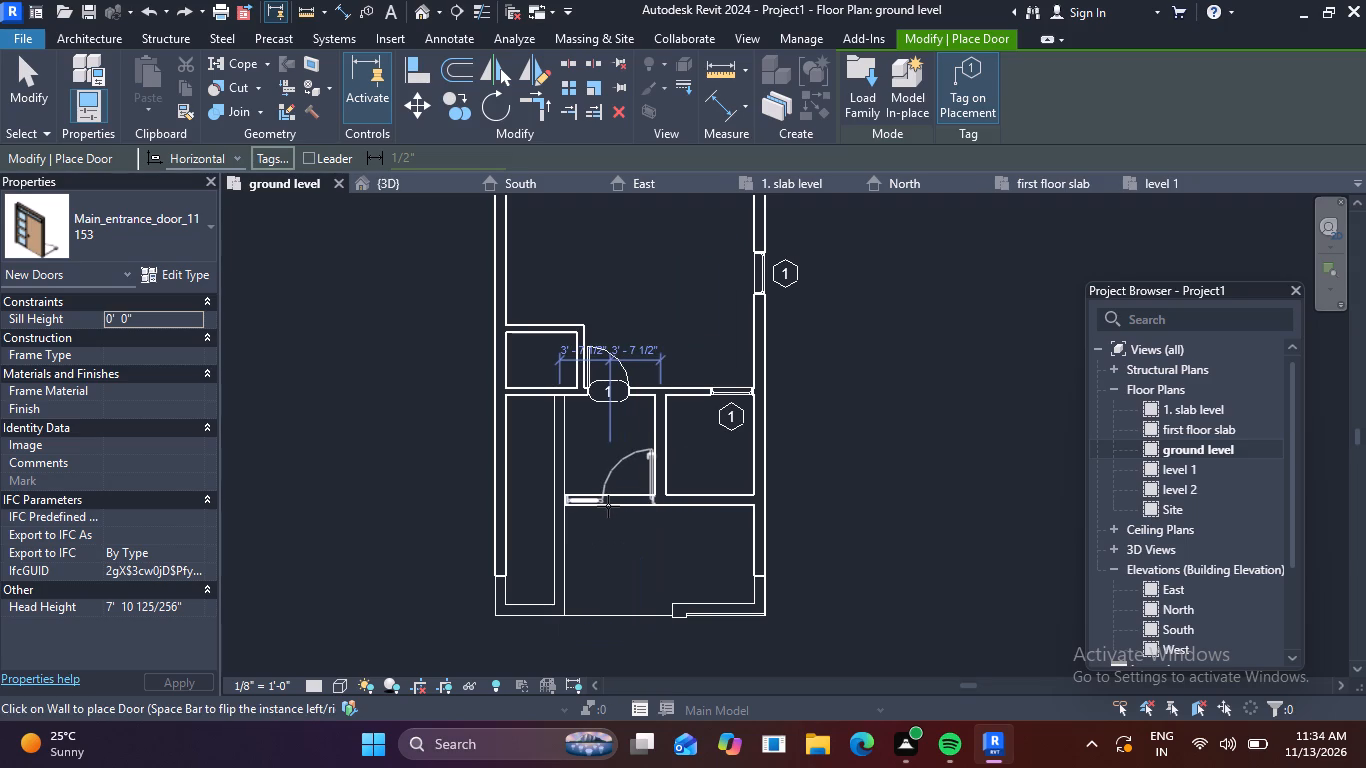
pyautogui.press('space')
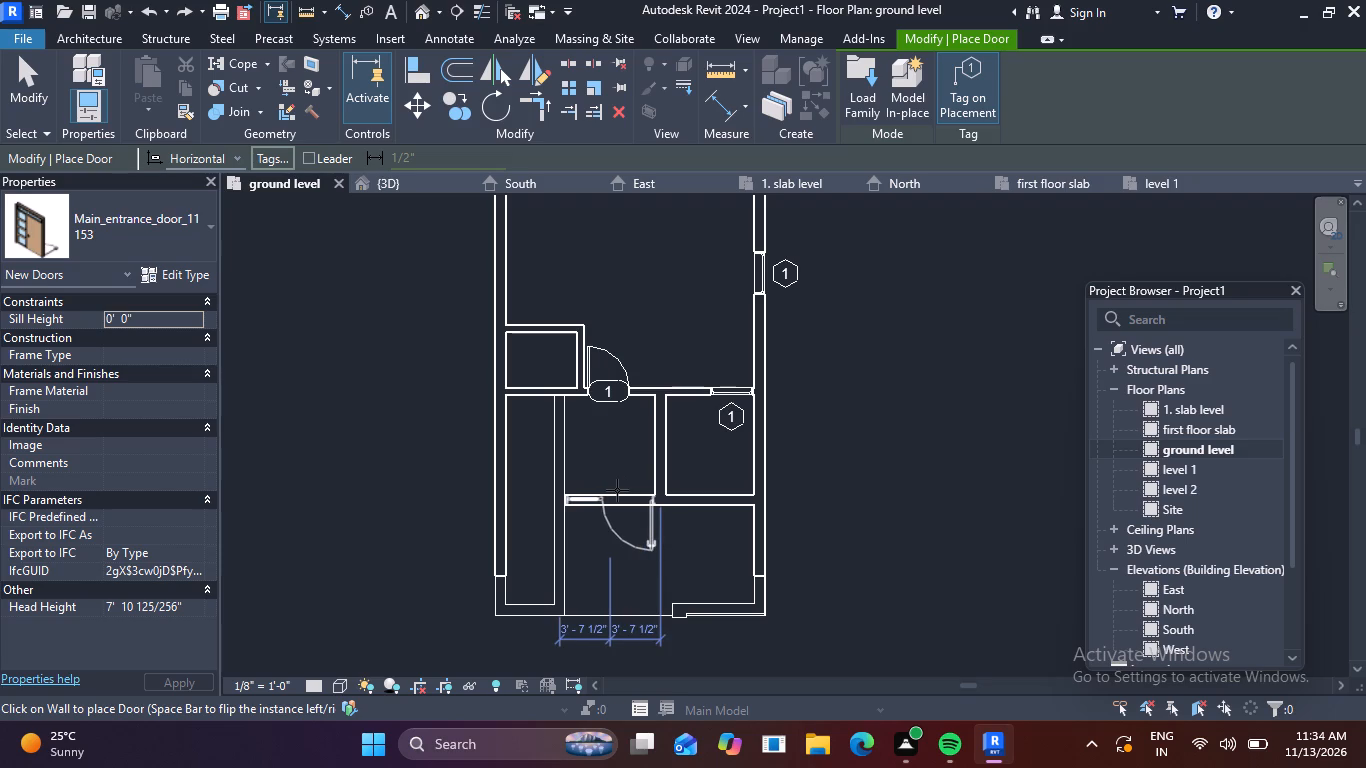
pyautogui.click(617, 490)
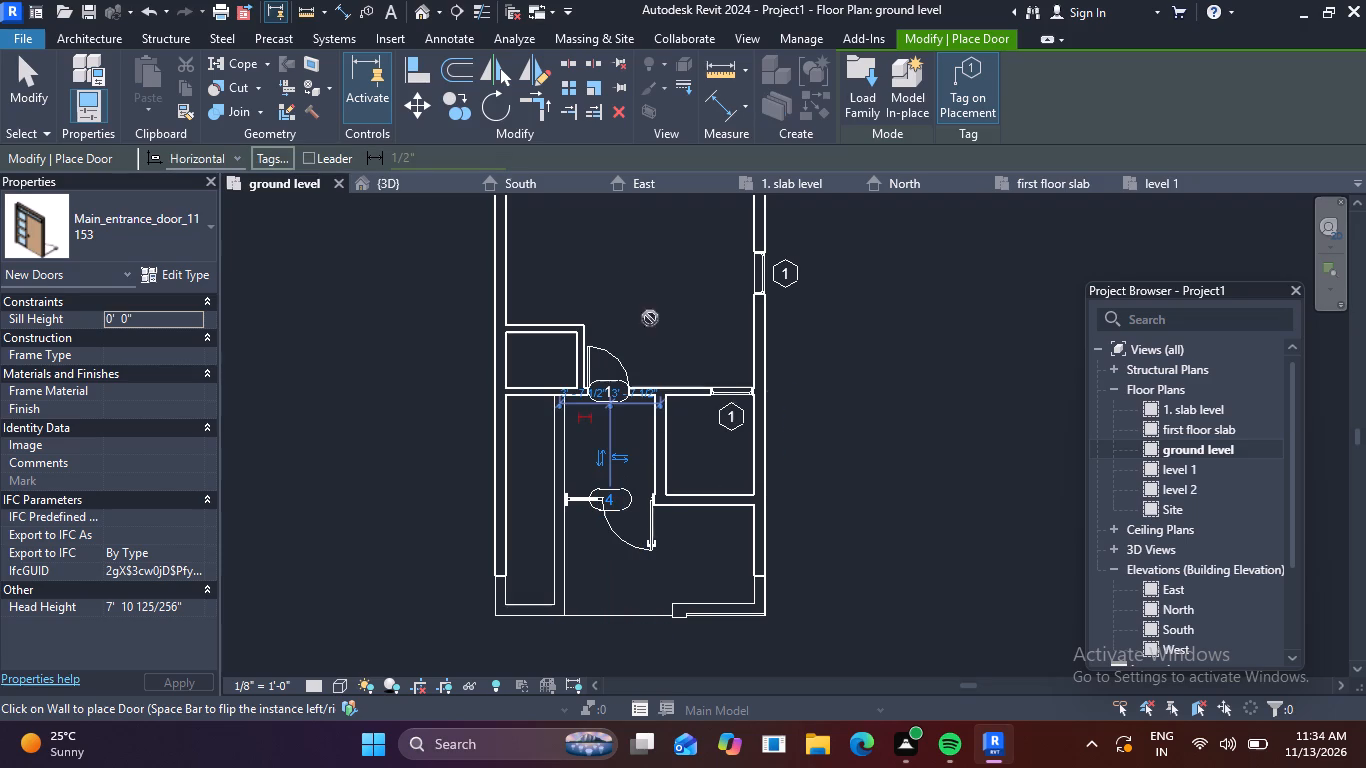
pyautogui.click(374, 177)
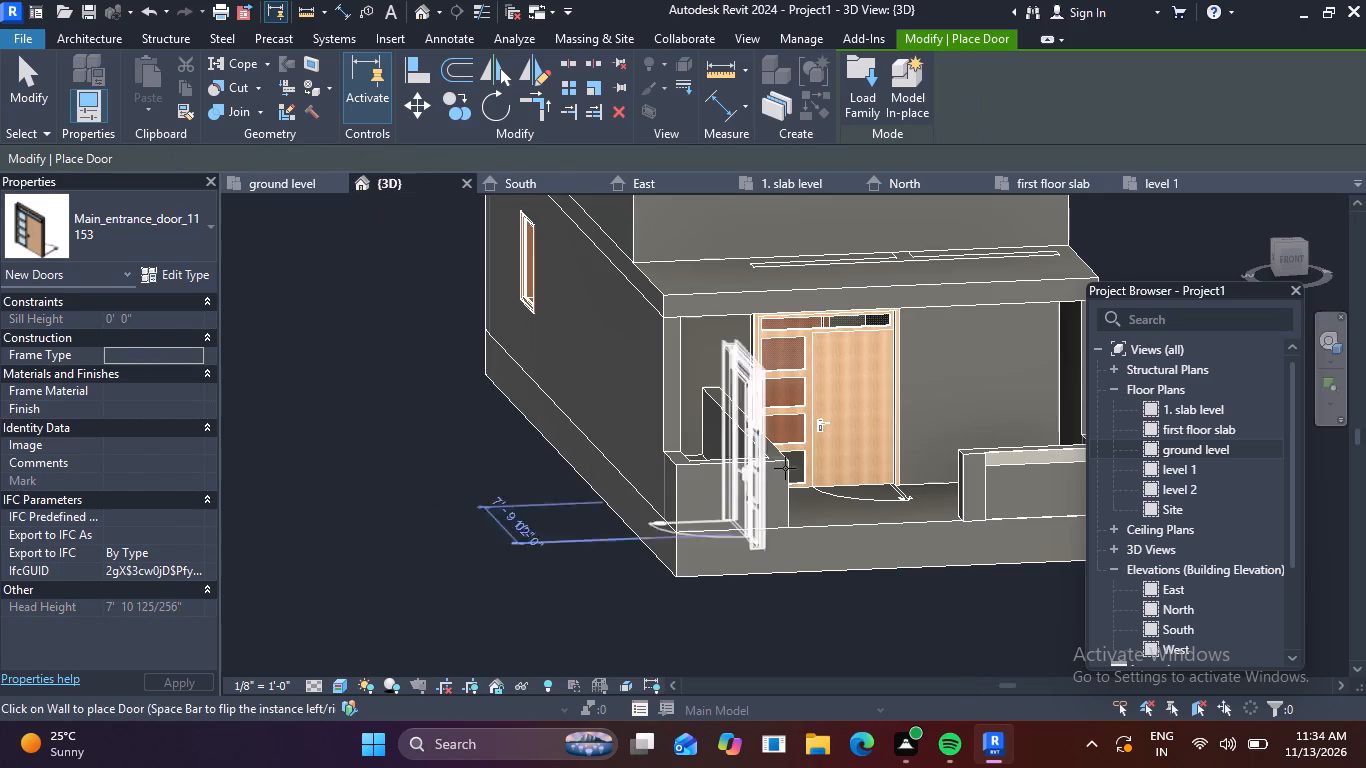
pyautogui.scroll(2, 854, 476)
pyautogui.keyDown('shift'); pyautogui.moveTo(842, 531); pyautogui.dragTo(822, 534, button='middle'); pyautogui.keyUp('shift')
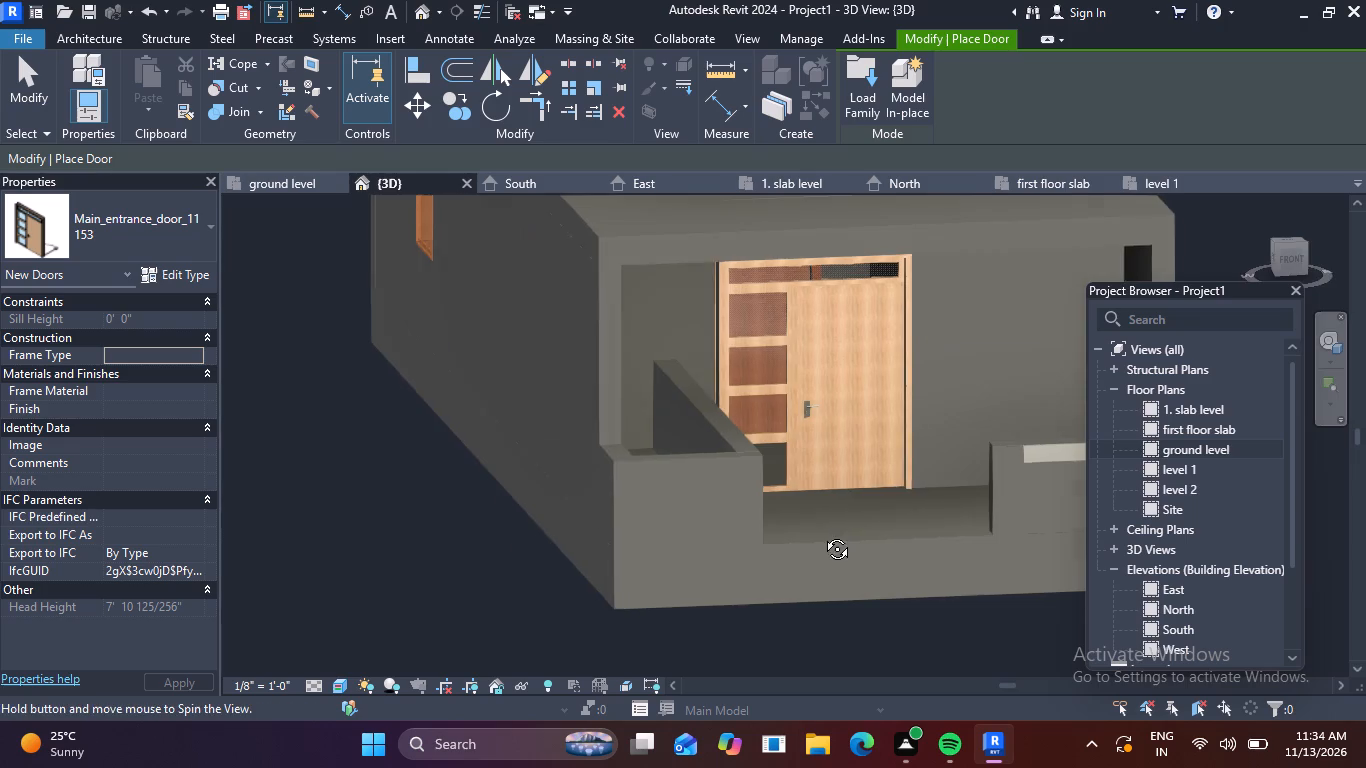
pyautogui.keyDown('shift'); pyautogui.moveTo(822, 534); pyautogui.dragTo(796, 531, button='middle'); pyautogui.keyUp('shift')
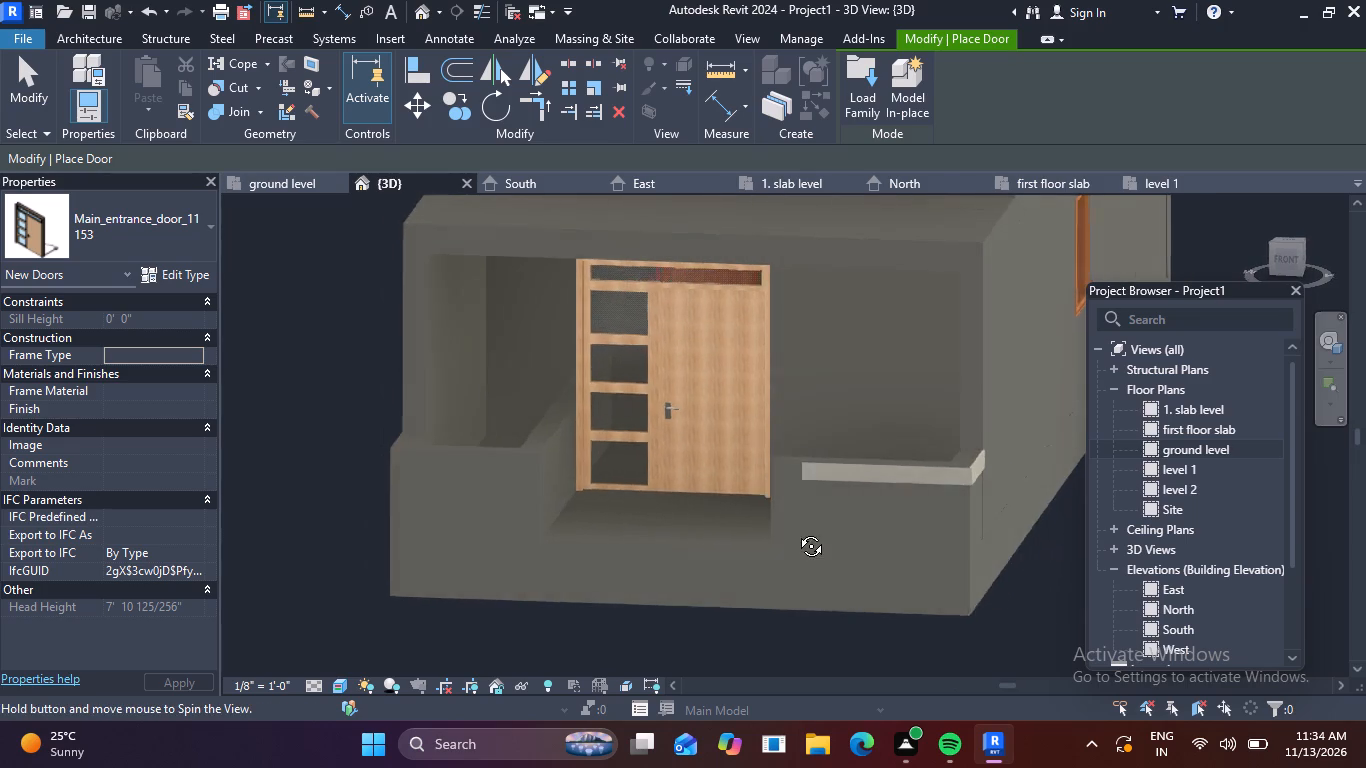
# Inspect the placed main entrance door and the porch walls around it from several angles in 3D.
pyautogui.keyDown('shift'); pyautogui.moveTo(796, 531); pyautogui.dragTo(872, 510, button='middle'); pyautogui.keyUp('shift')
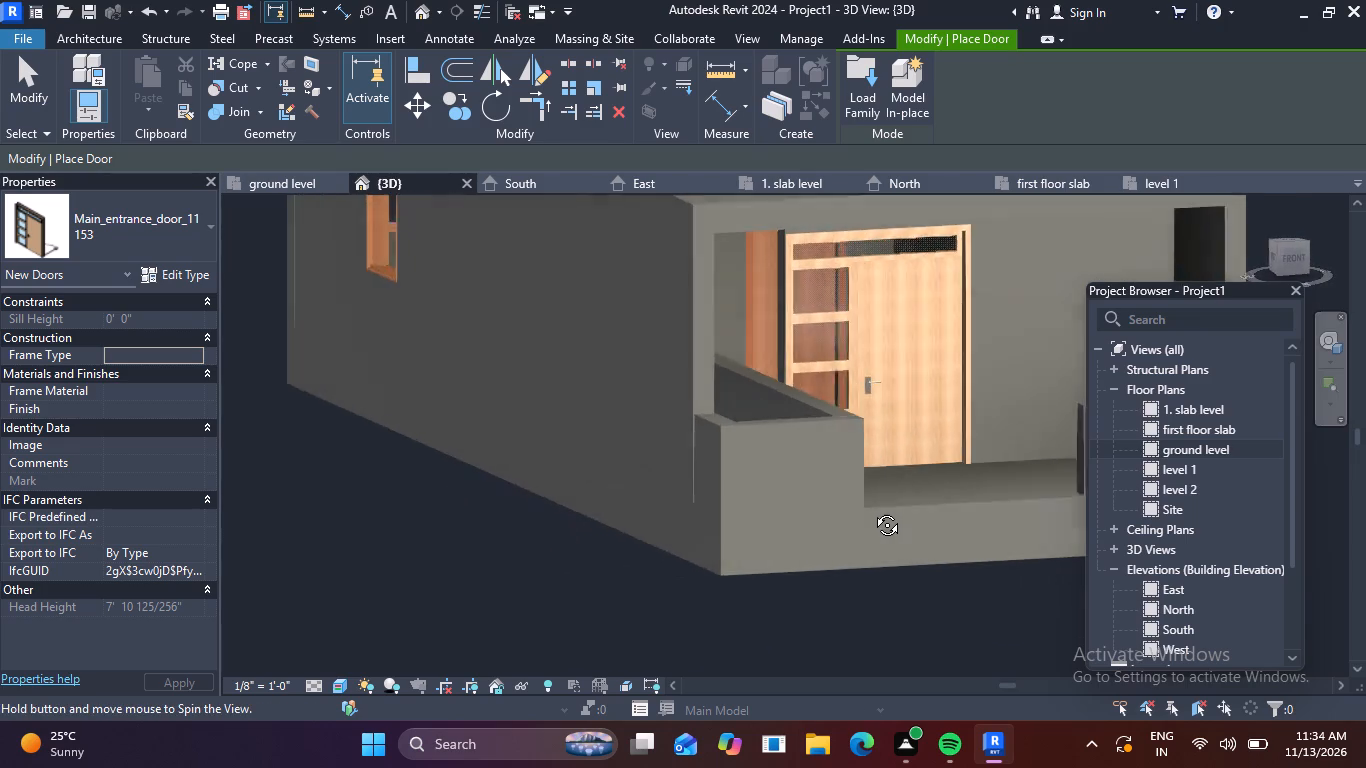
pyautogui.keyDown('shift'); pyautogui.moveTo(872, 510); pyautogui.dragTo(882, 508, button='middle'); pyautogui.keyUp('shift')
pyautogui.keyDown('shift'); pyautogui.scroll(1, 874, 510); pyautogui.keyUp('shift')
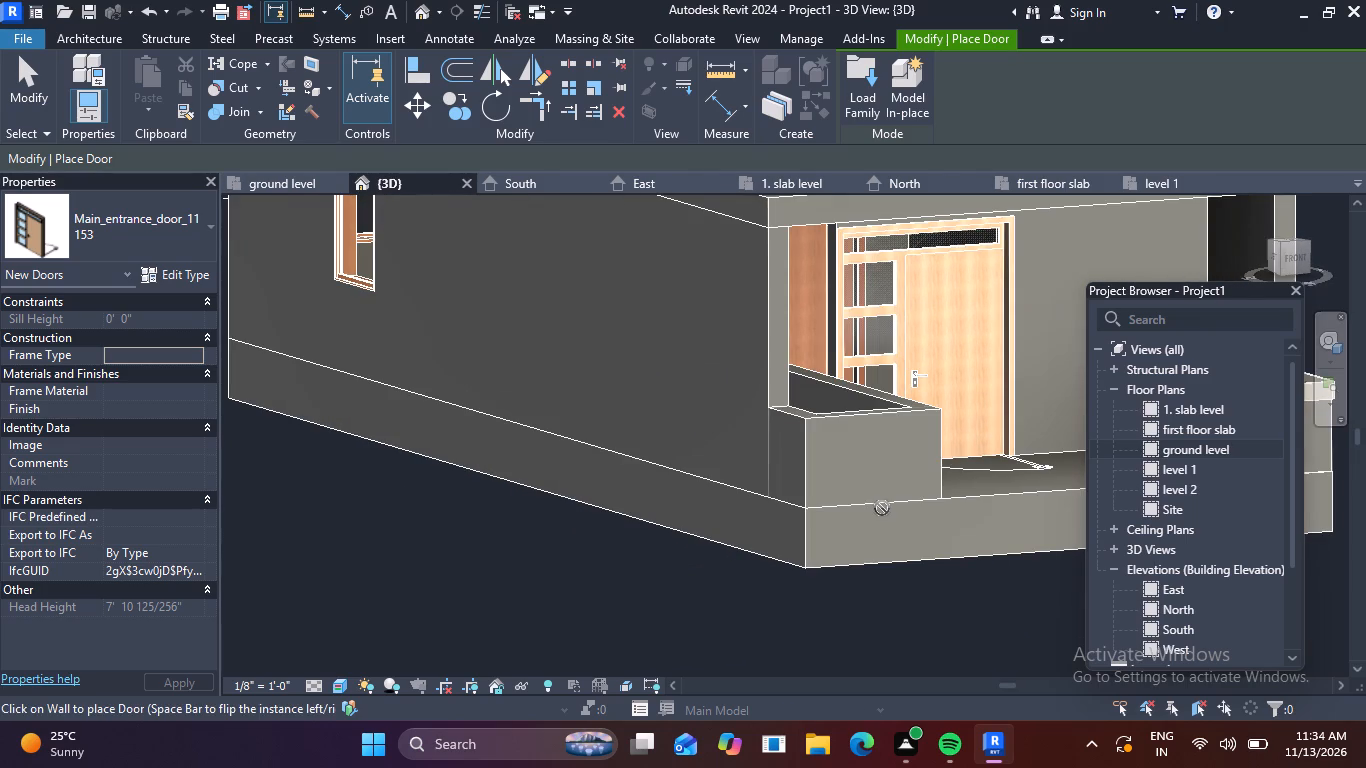
pyautogui.keyDown('shift'); pyautogui.moveTo(864, 503); pyautogui.dragTo(825, 510, button='middle'); pyautogui.keyUp('shift')
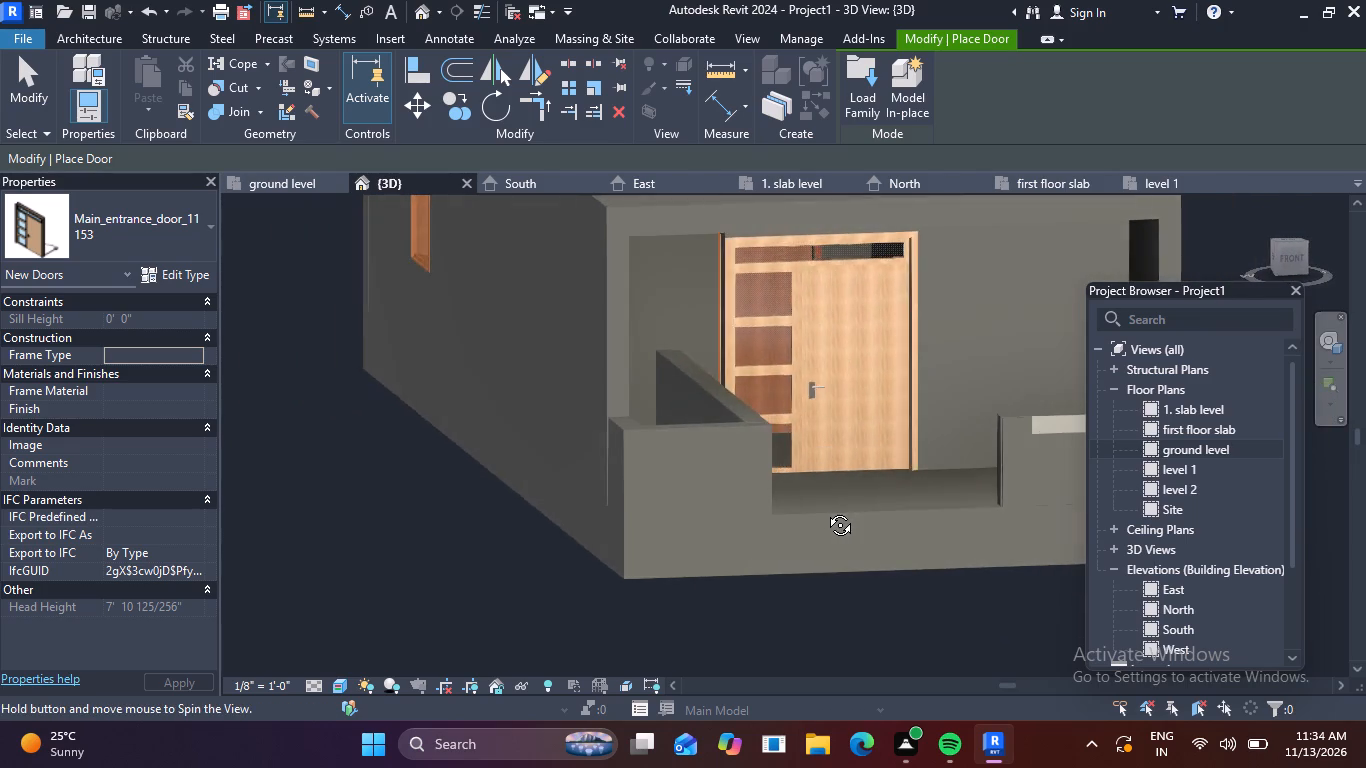
pyautogui.keyDown('shift'); pyautogui.moveTo(825, 510); pyautogui.dragTo(809, 517, button='middle'); pyautogui.keyUp('shift')
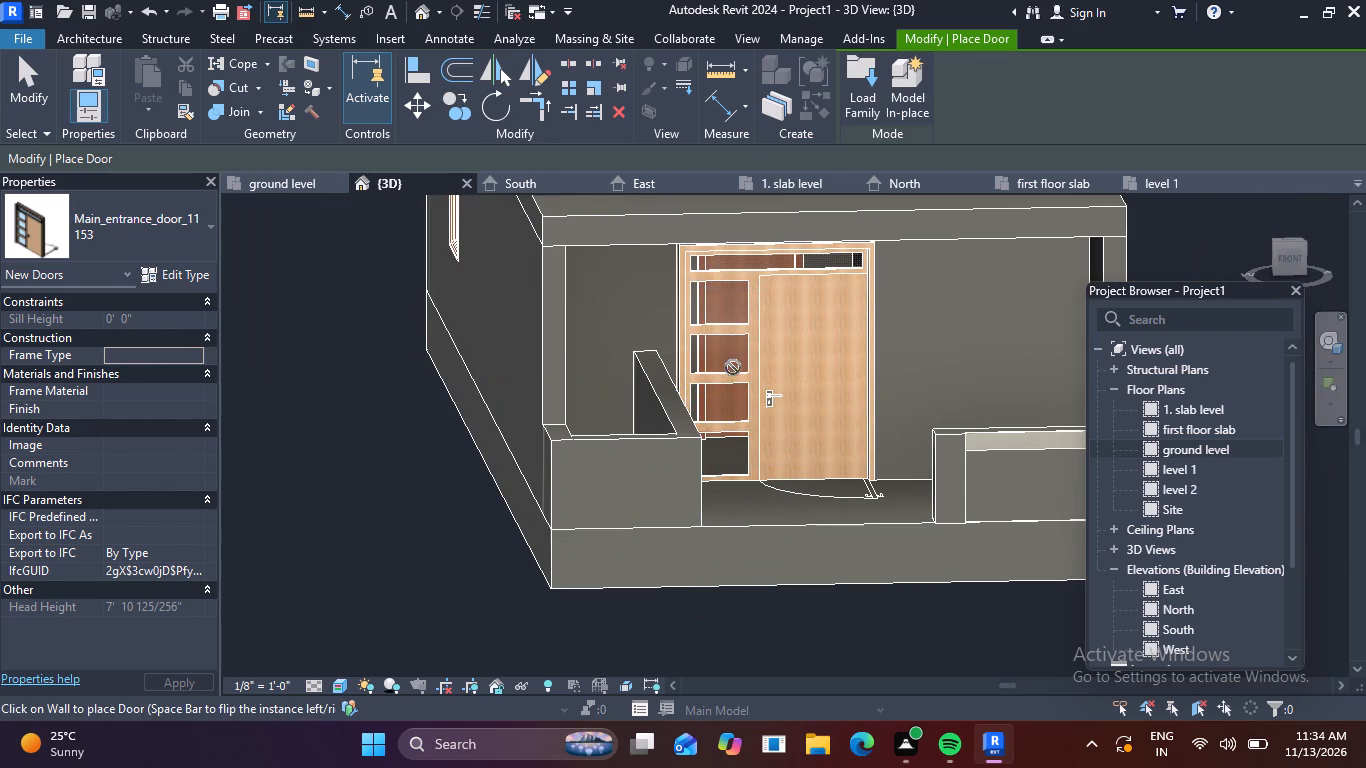
pyautogui.press('Escape')
pyautogui.press('Escape')
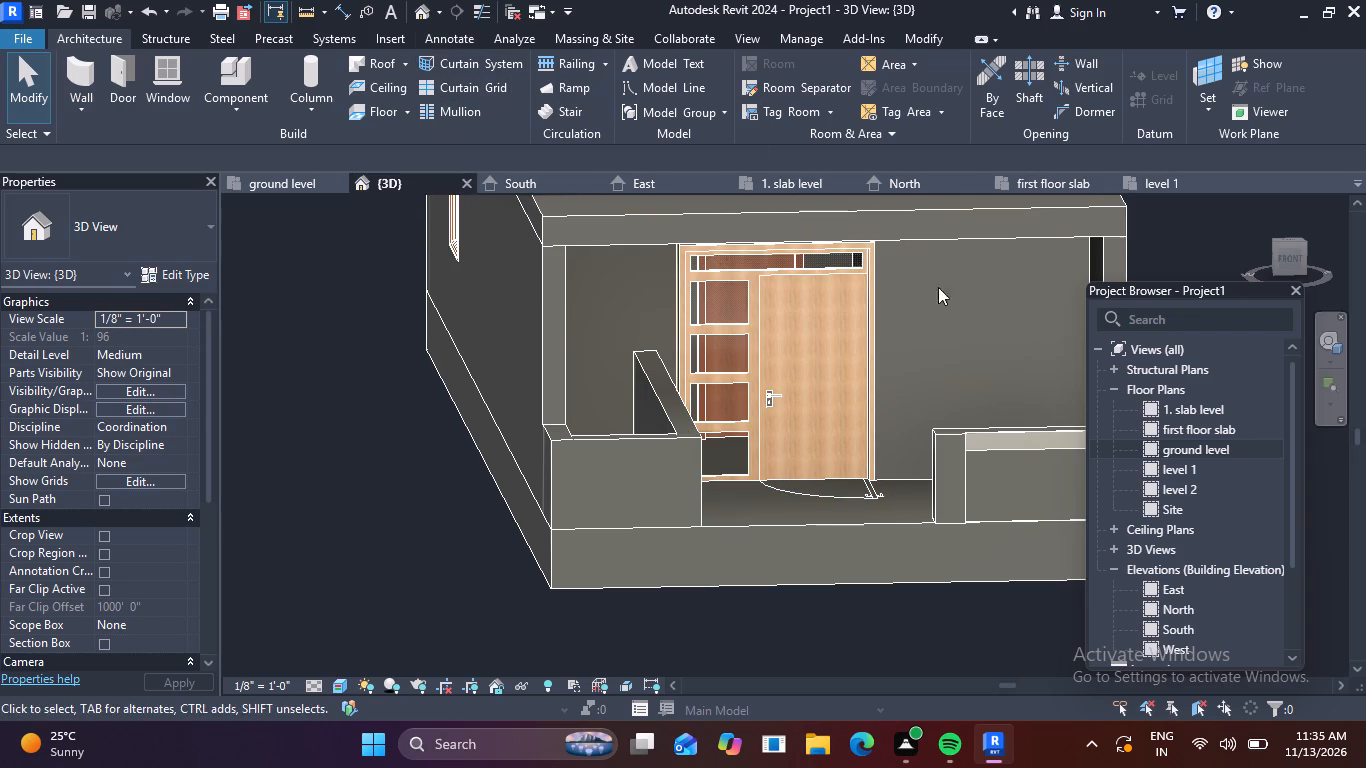
# In the ground level plan, trim the low 9" porch strip wall to a corner with the main entrance door wall.
pyautogui.doubleClick(1153, 451)
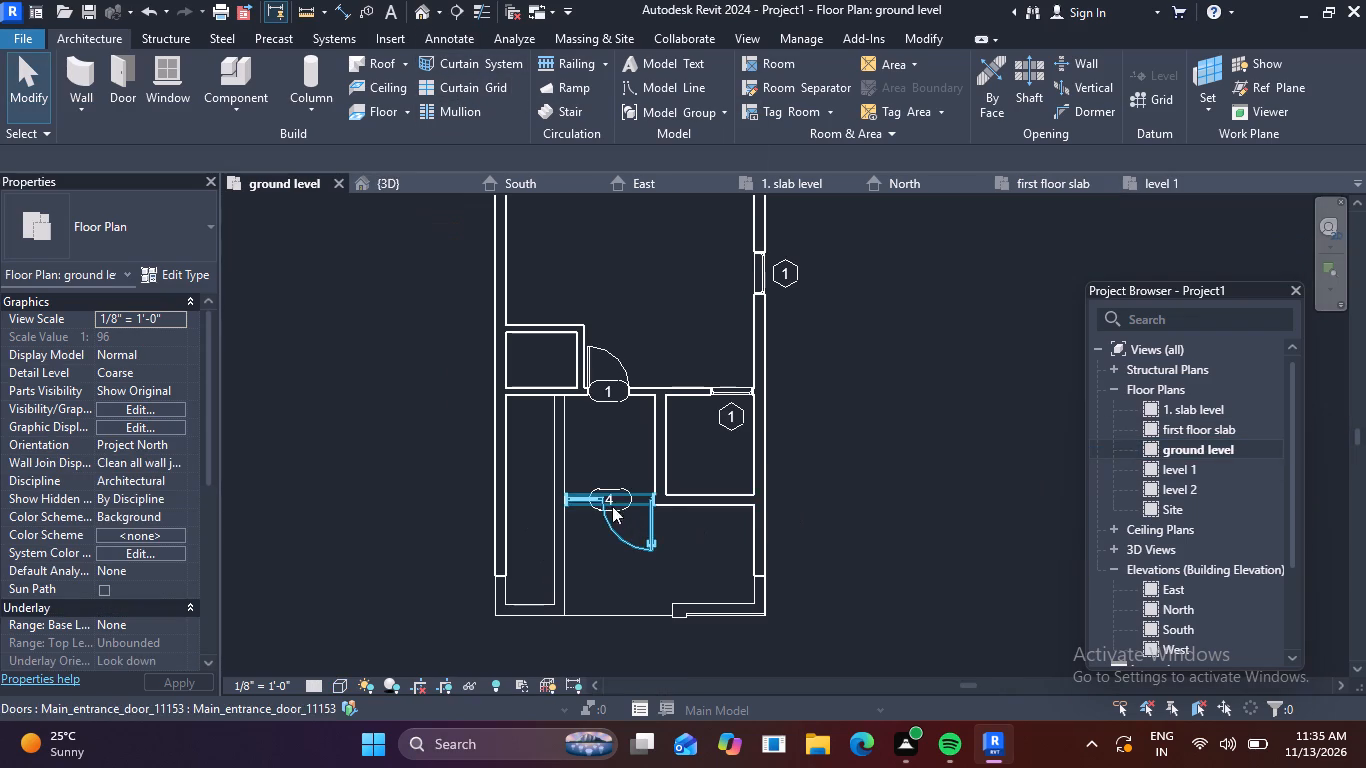
pyautogui.scroll(4, 594, 494)
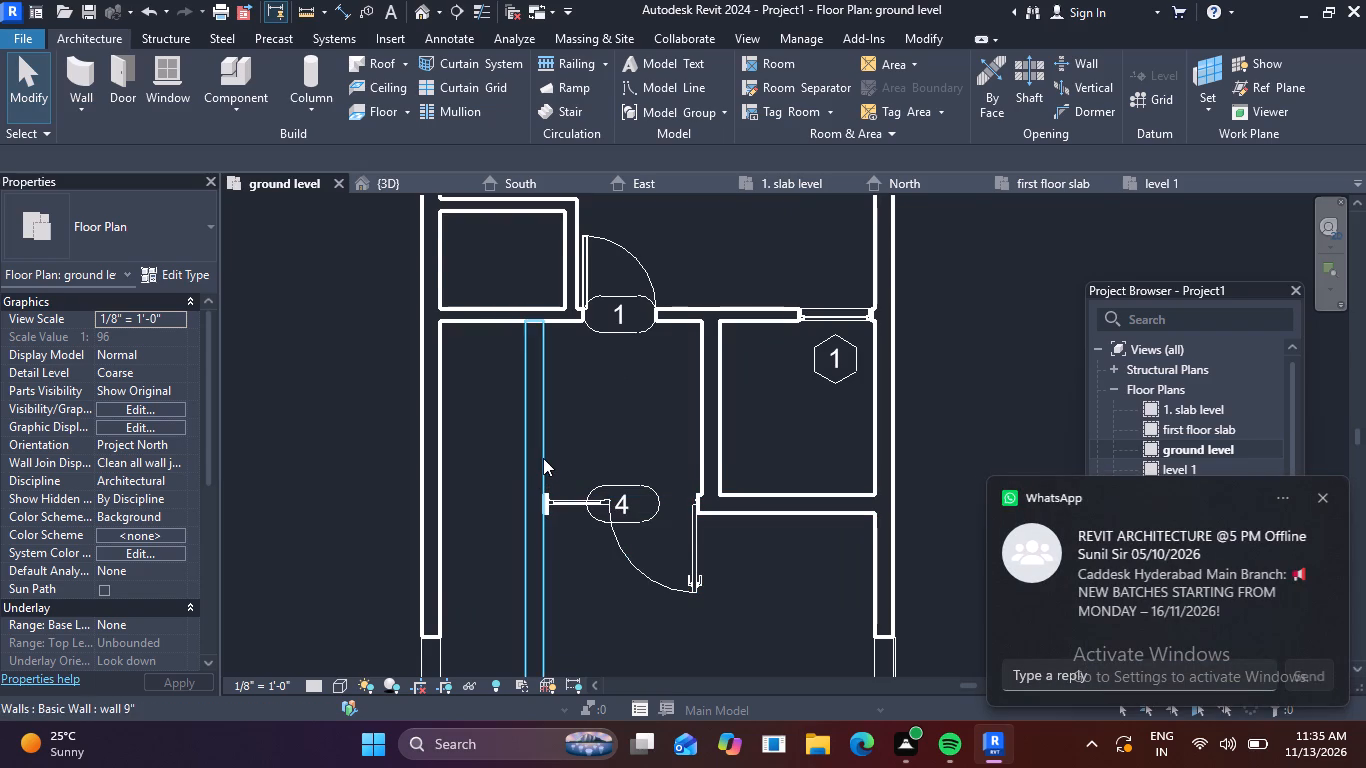
pyautogui.click(543, 458)
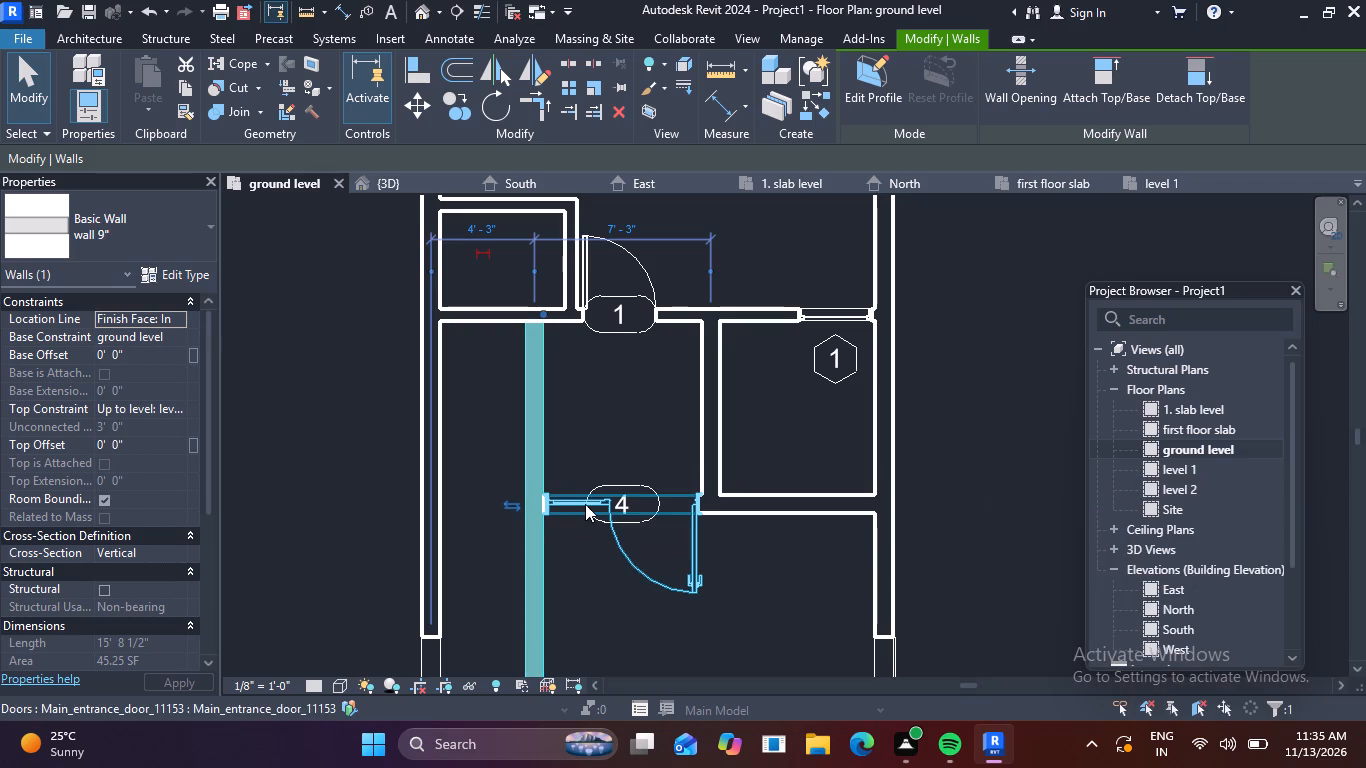
pyautogui.press('`')
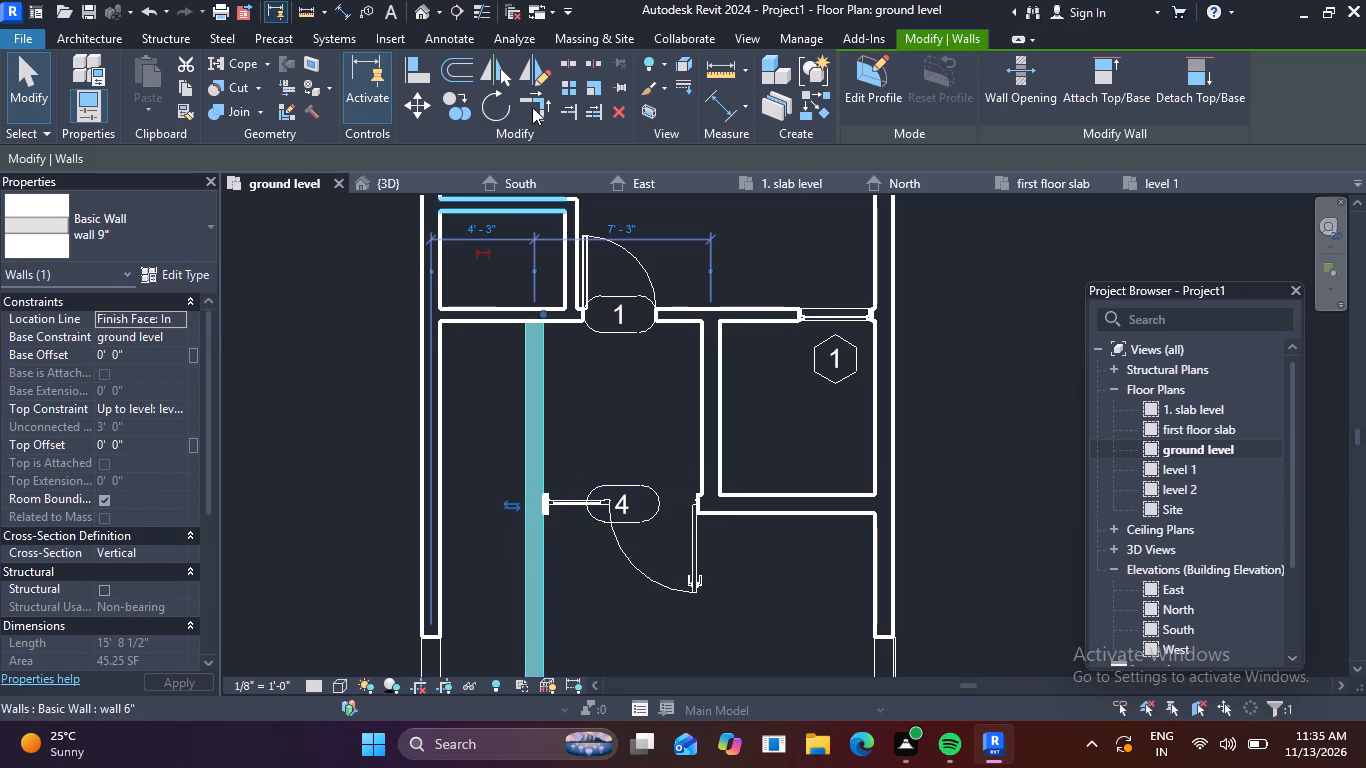
pyautogui.click(538, 104)
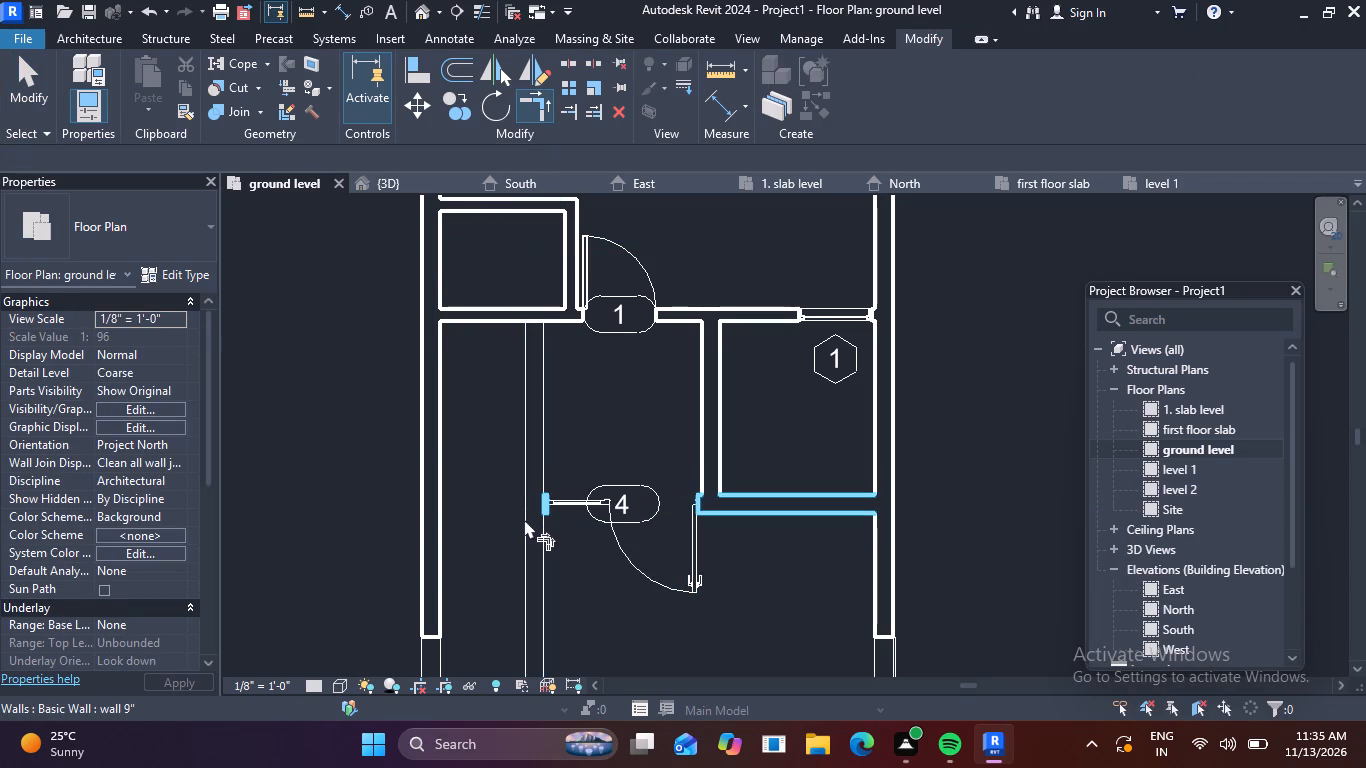
pyautogui.click(535, 552)
pyautogui.click(583, 499)
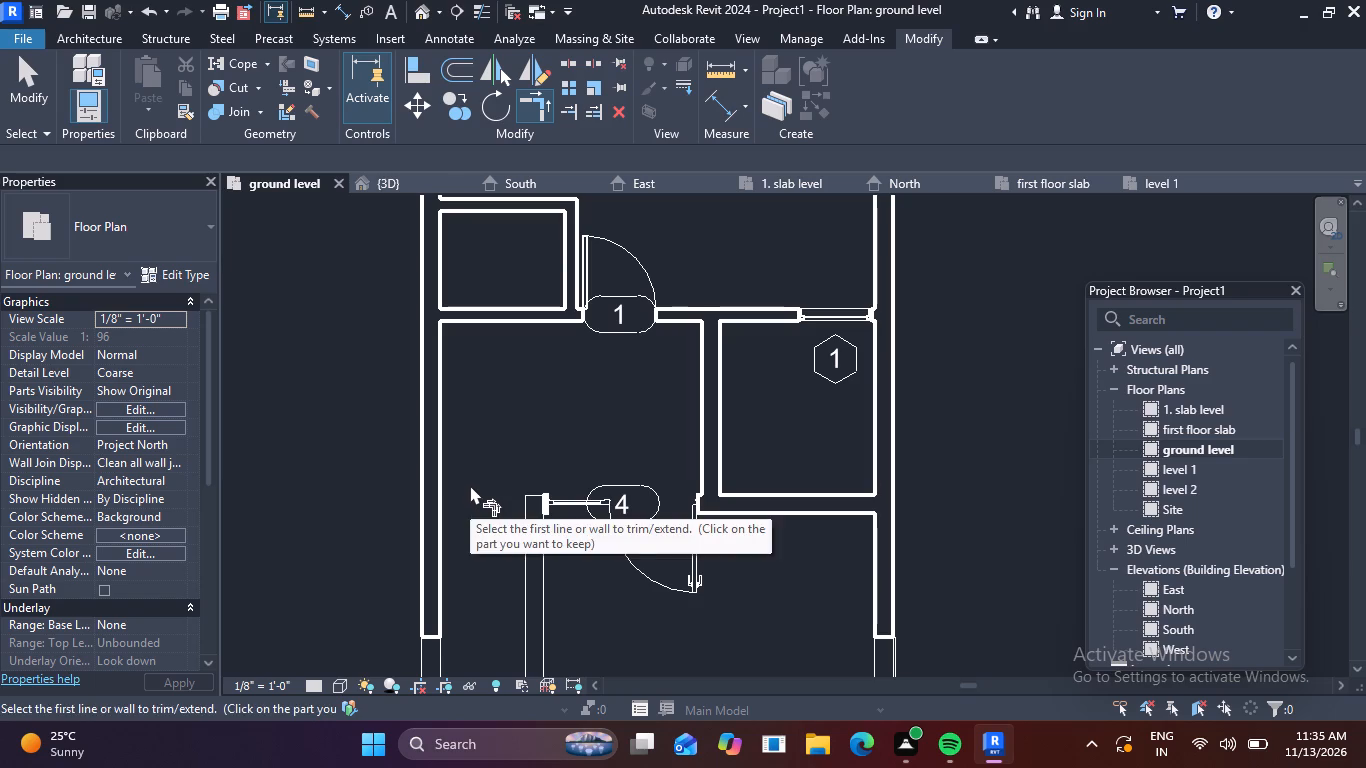
pyautogui.press('Escape')
pyautogui.press('Escape')
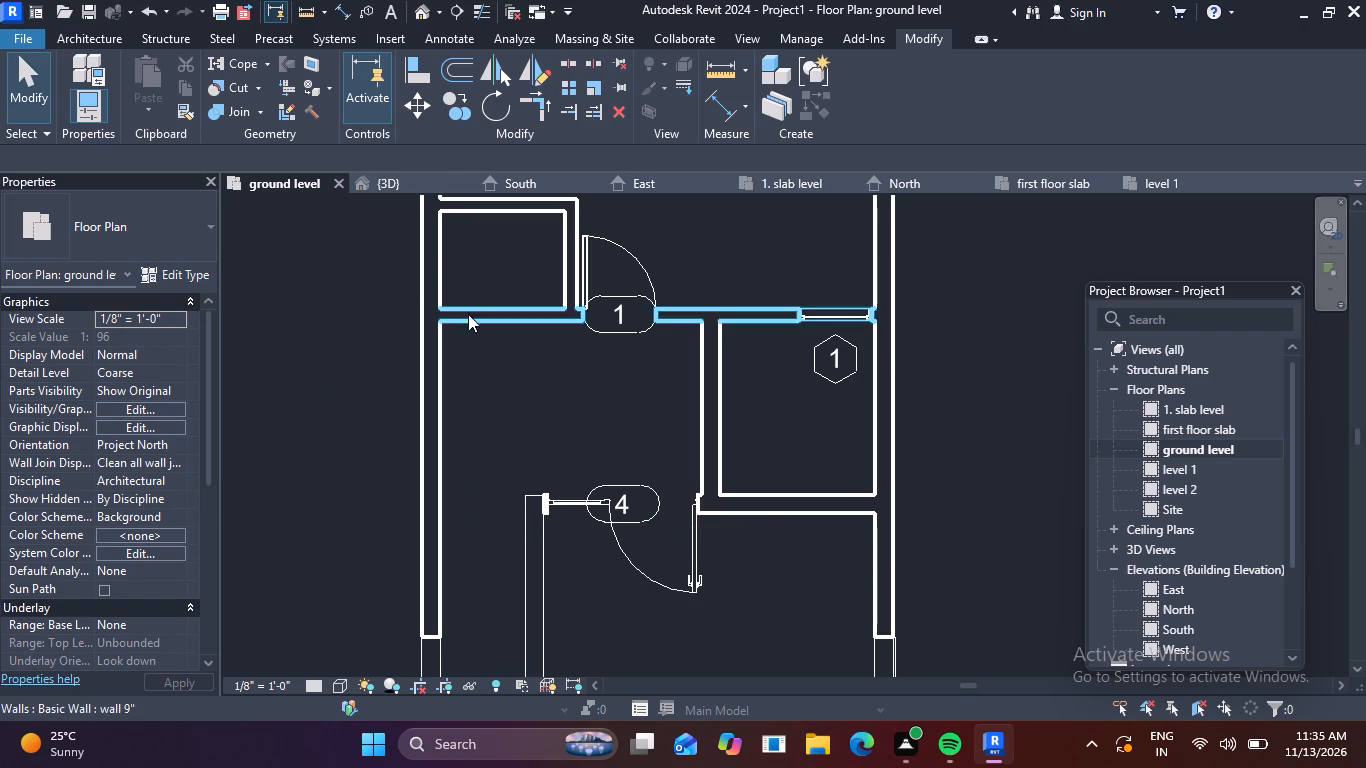
# Draw a 6" wall from the trimmed strip wall's corner west to the exterior wall, from ground level up to the 1. slab level.
pyautogui.click(472, 321)
pyautogui.press('c')
pyautogui.press('s')
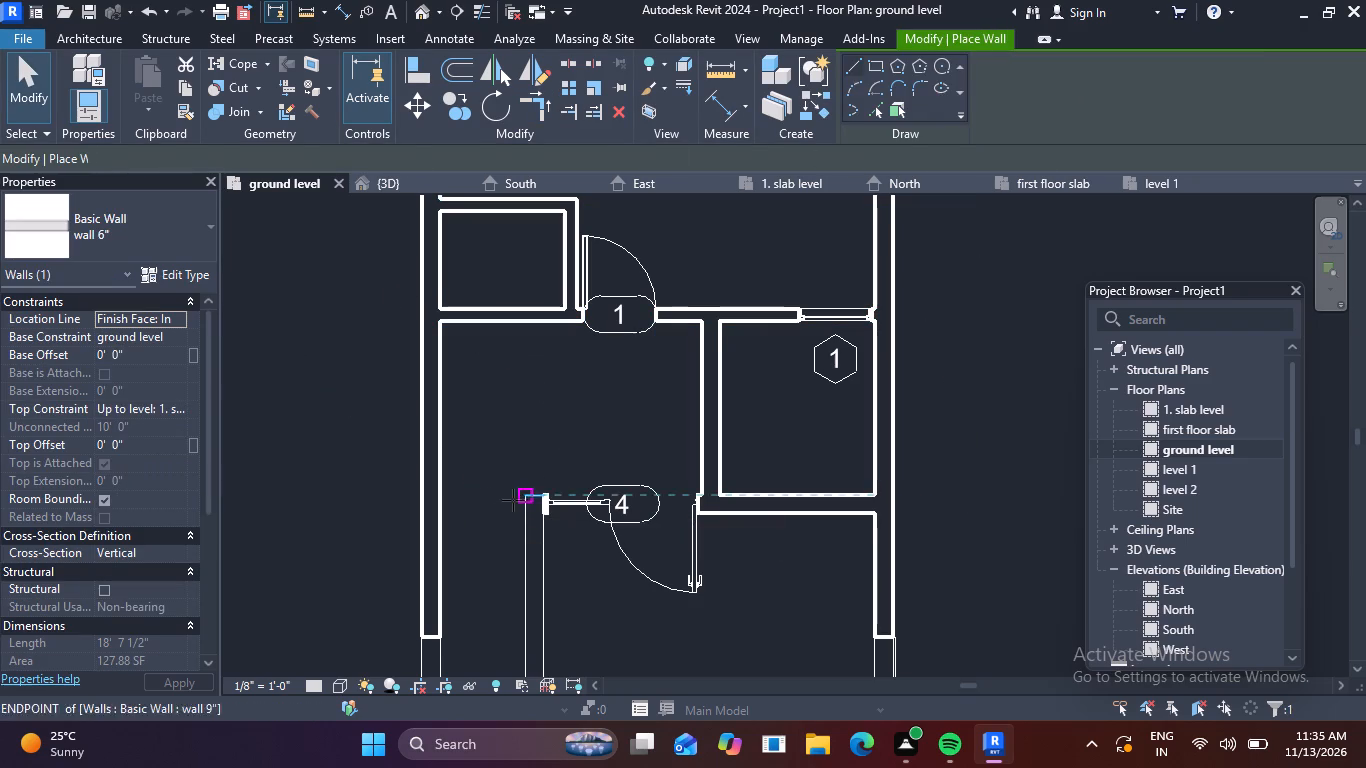
pyautogui.click(529, 498)
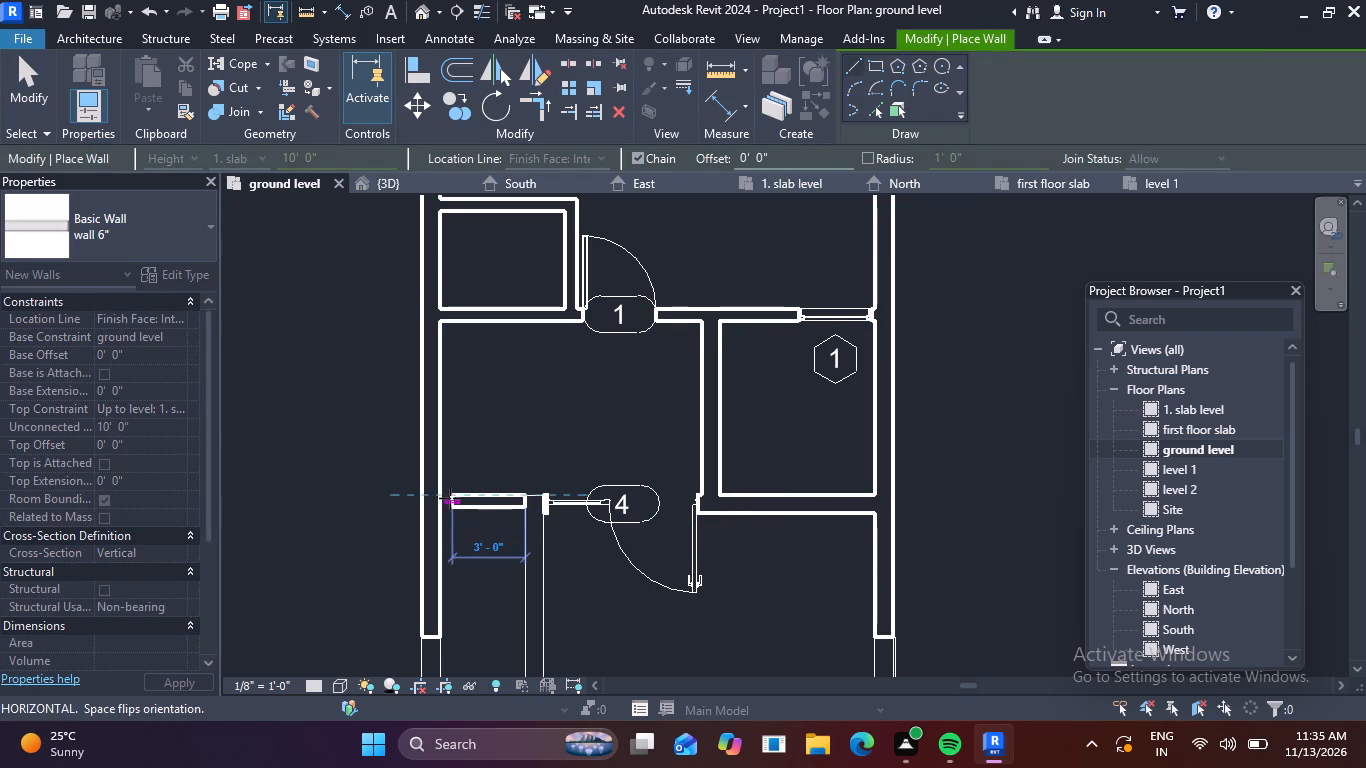
pyautogui.click(442, 498)
pyautogui.press('Escape')
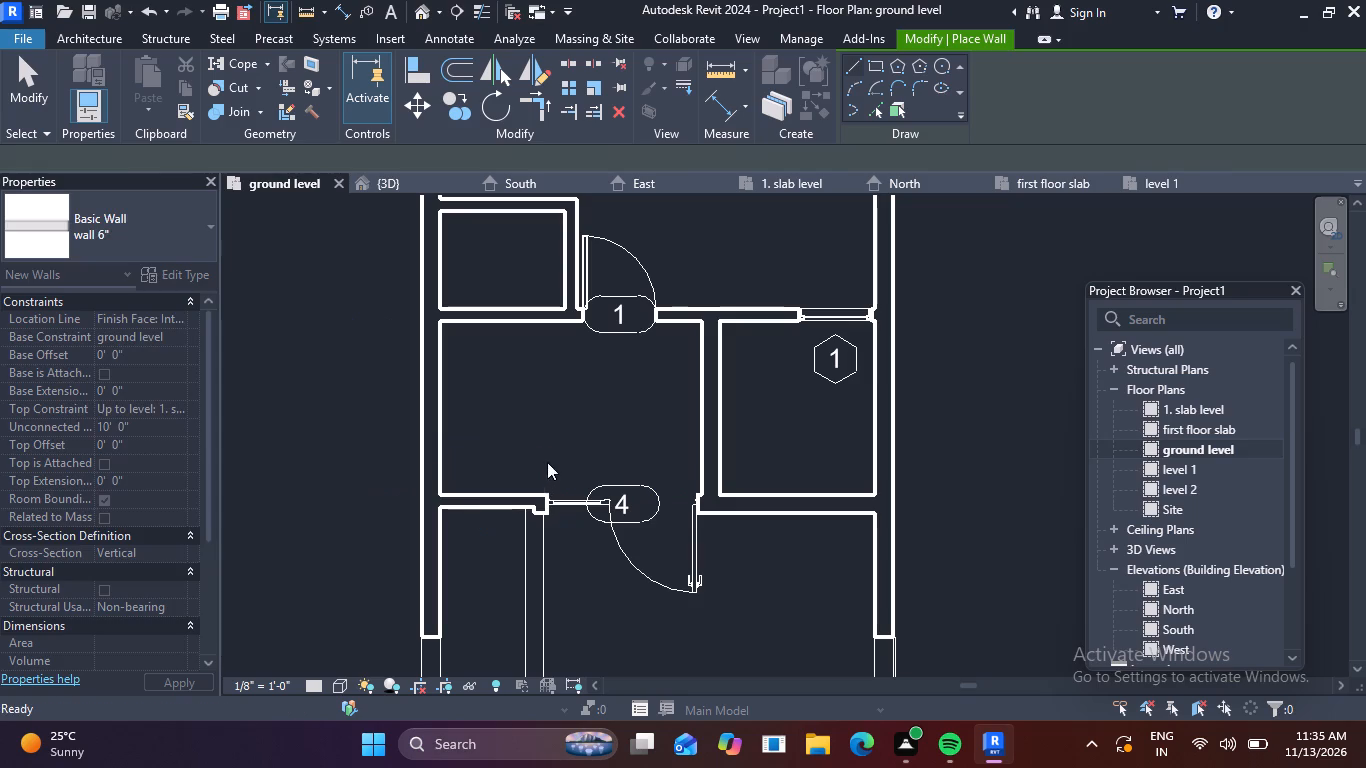
pyautogui.press('Escape')
# Place a Single-Flush 36" x 84" door in the 9" porch wall east of the main entrance, centred 2' 6" from the inner partition wall.
pyautogui.scroll(-1, 633, 487)
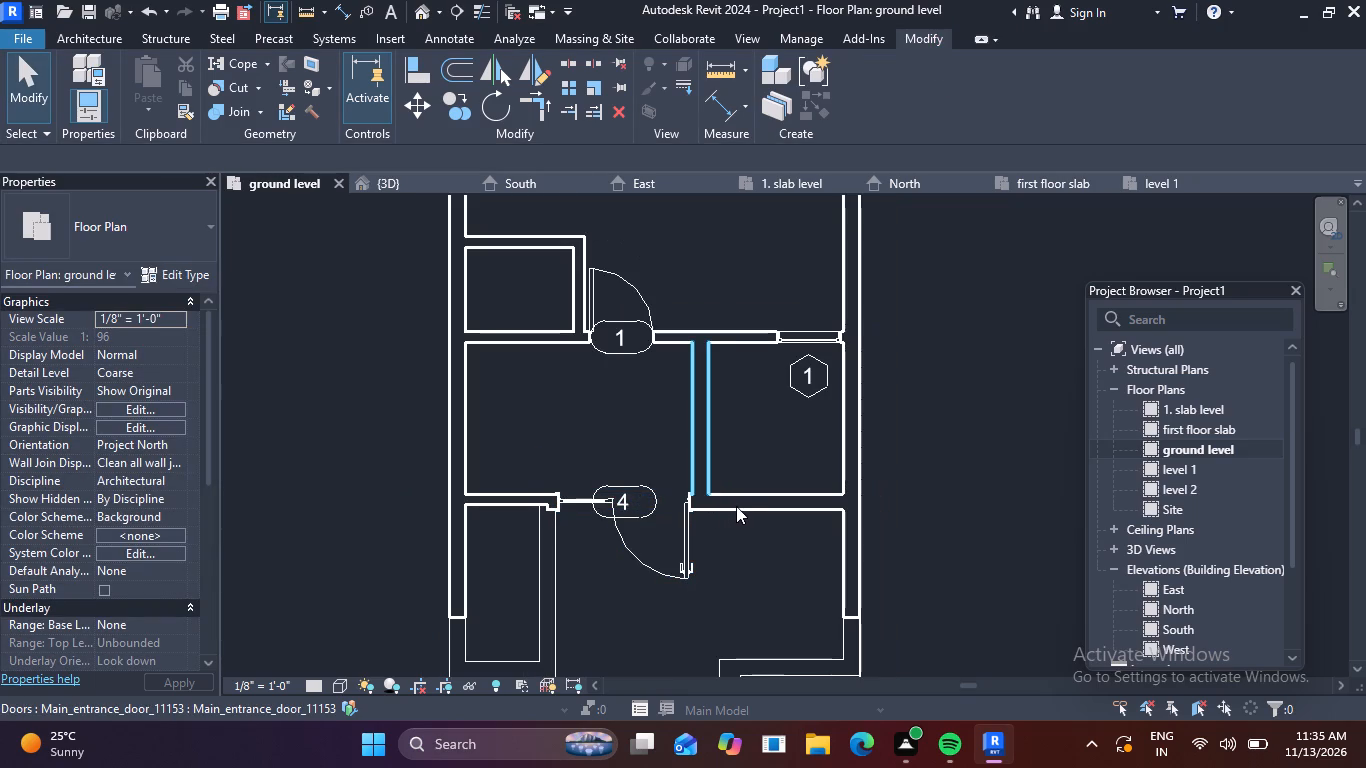
pyautogui.scroll(2, 745, 503)
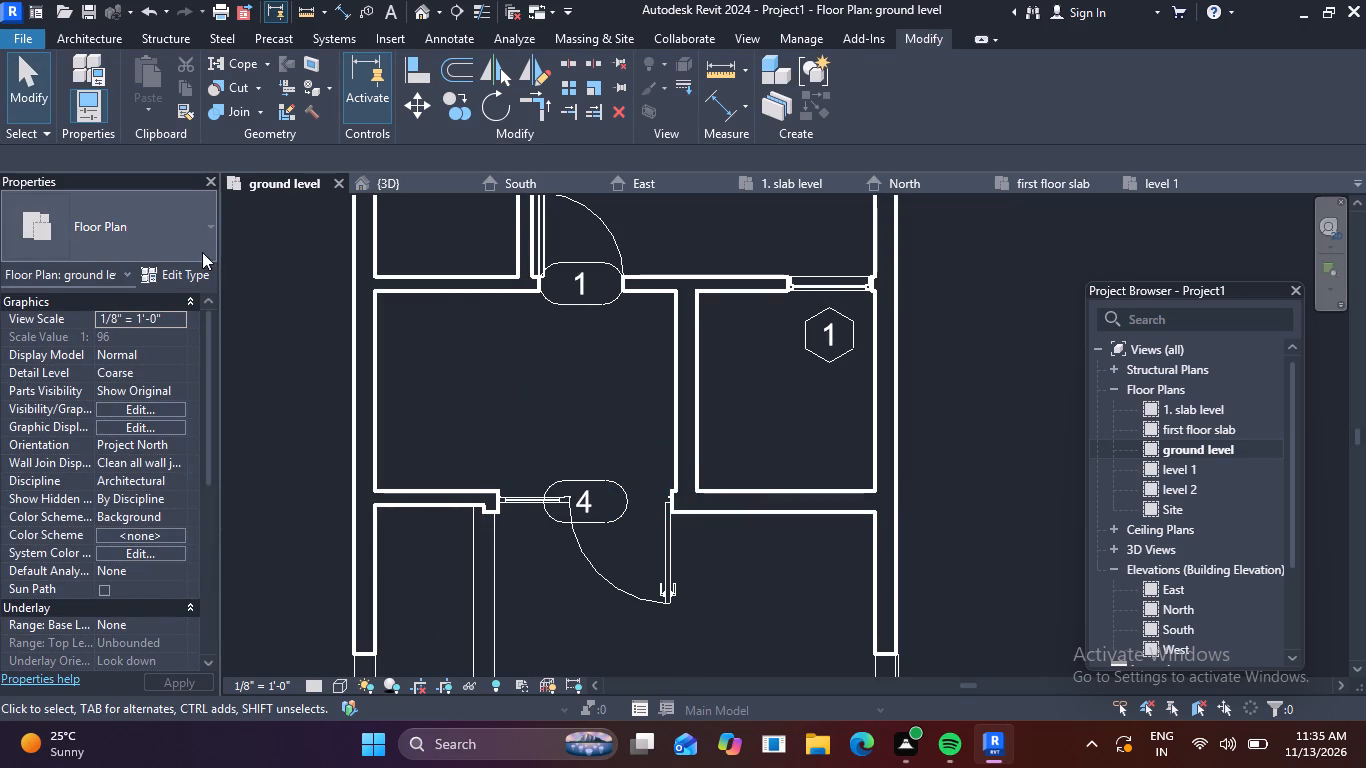
pyautogui.click(209, 233)
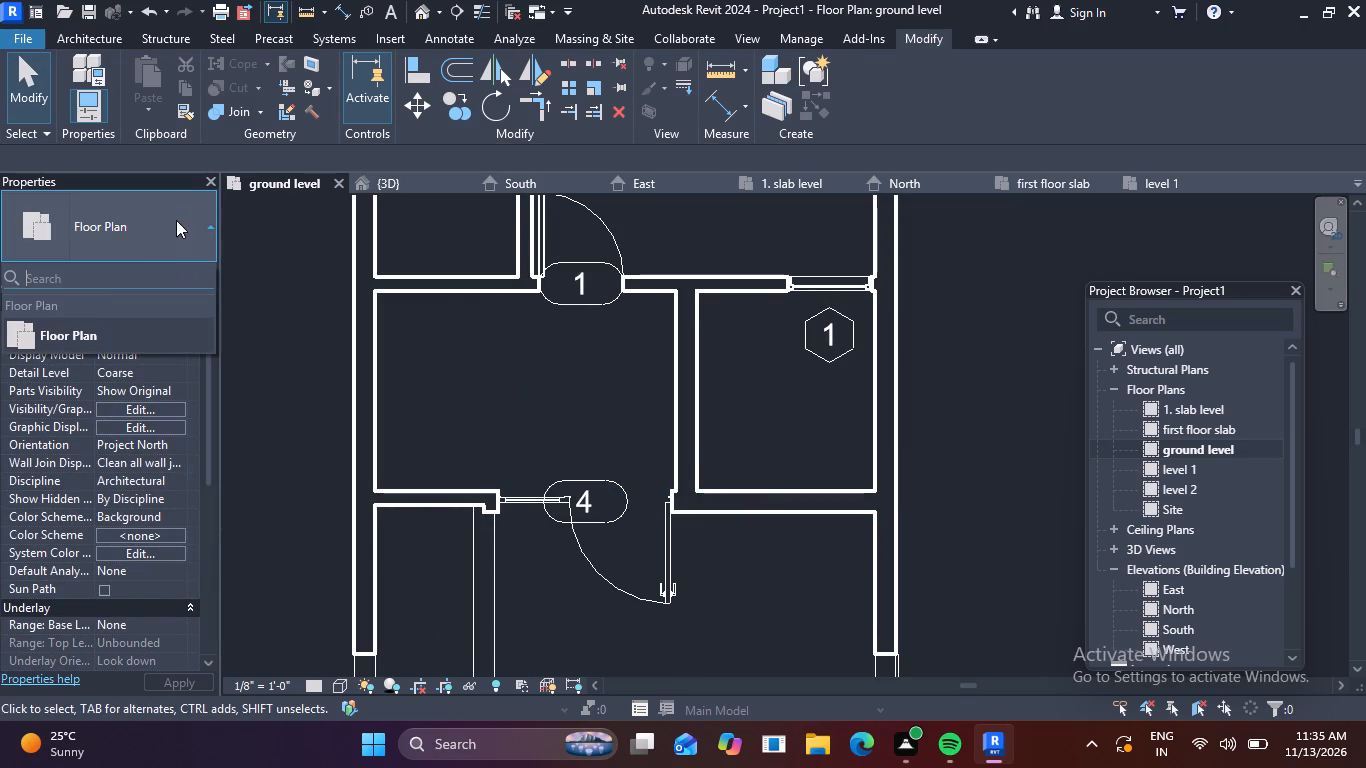
pyautogui.click(96, 27)
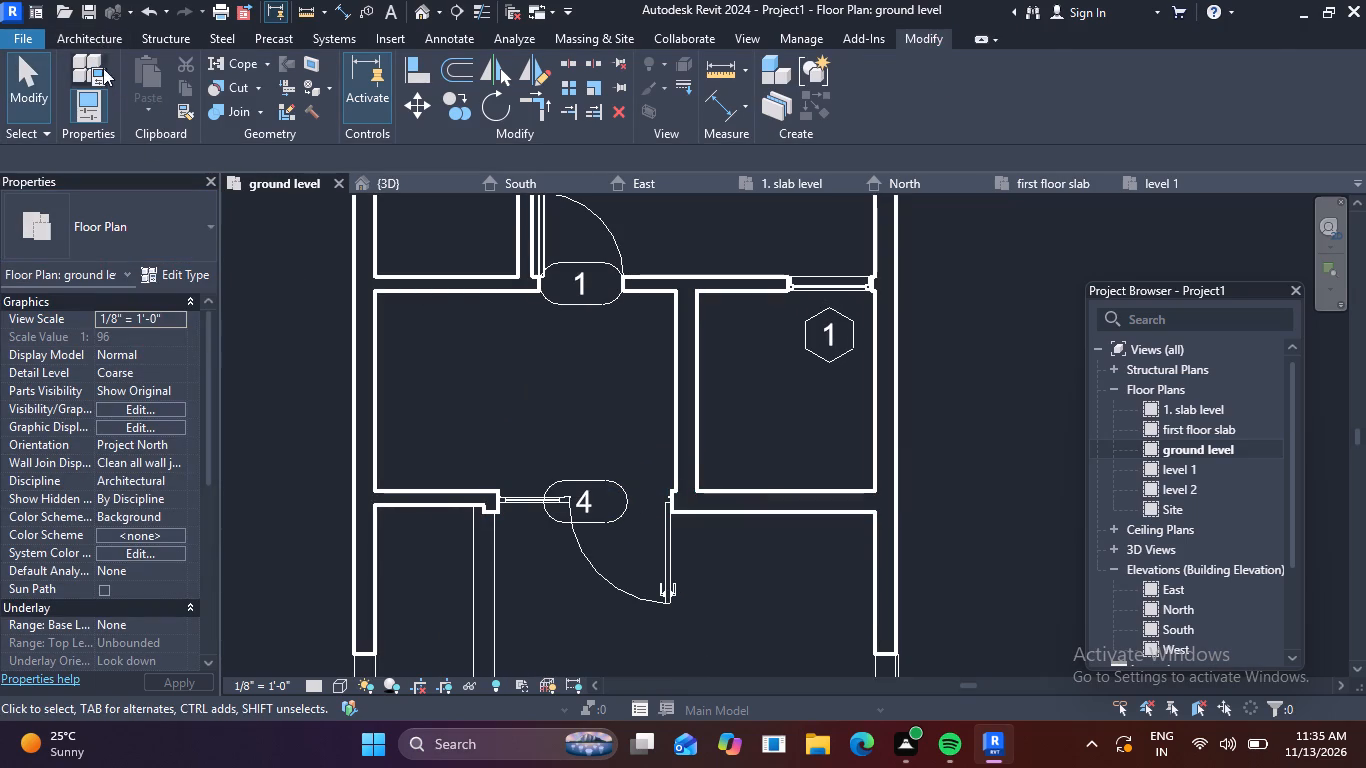
pyautogui.click(106, 36)
pyautogui.click(130, 103)
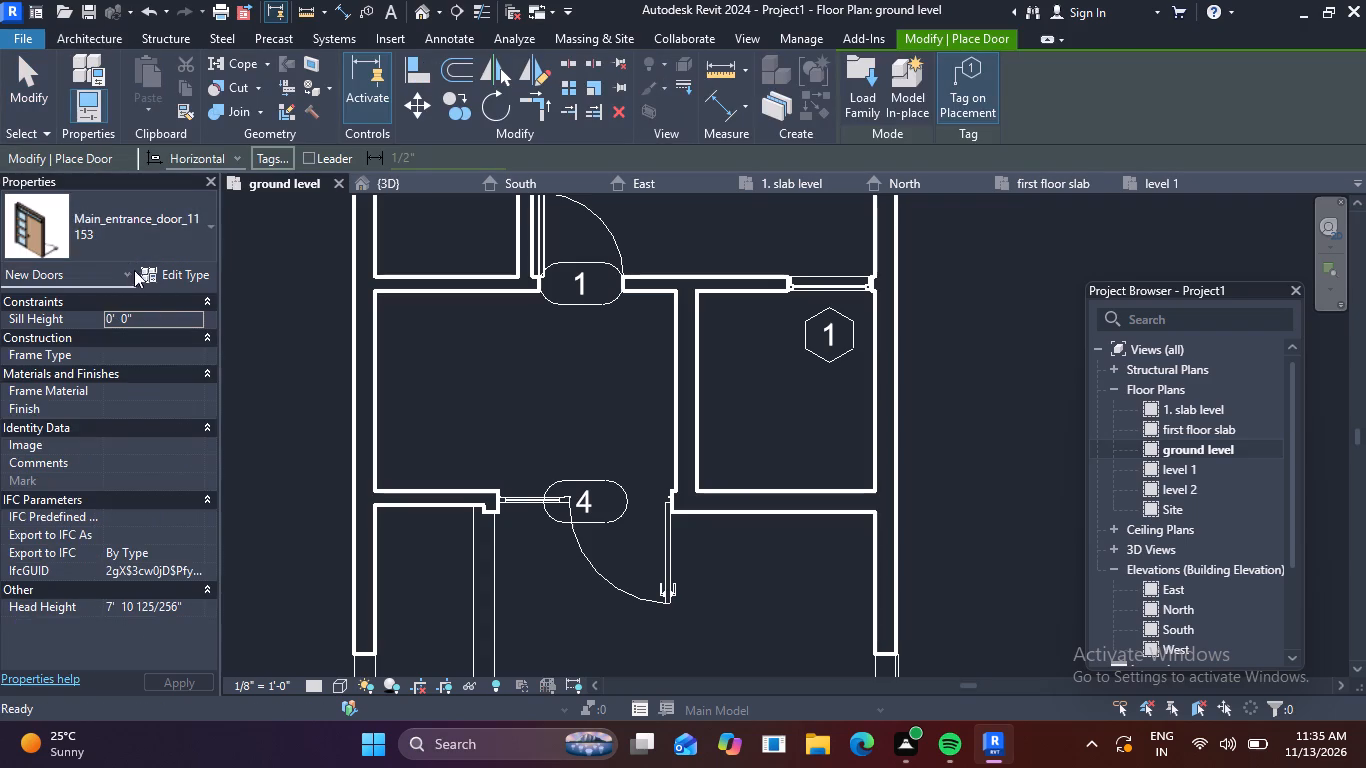
pyautogui.click(205, 218)
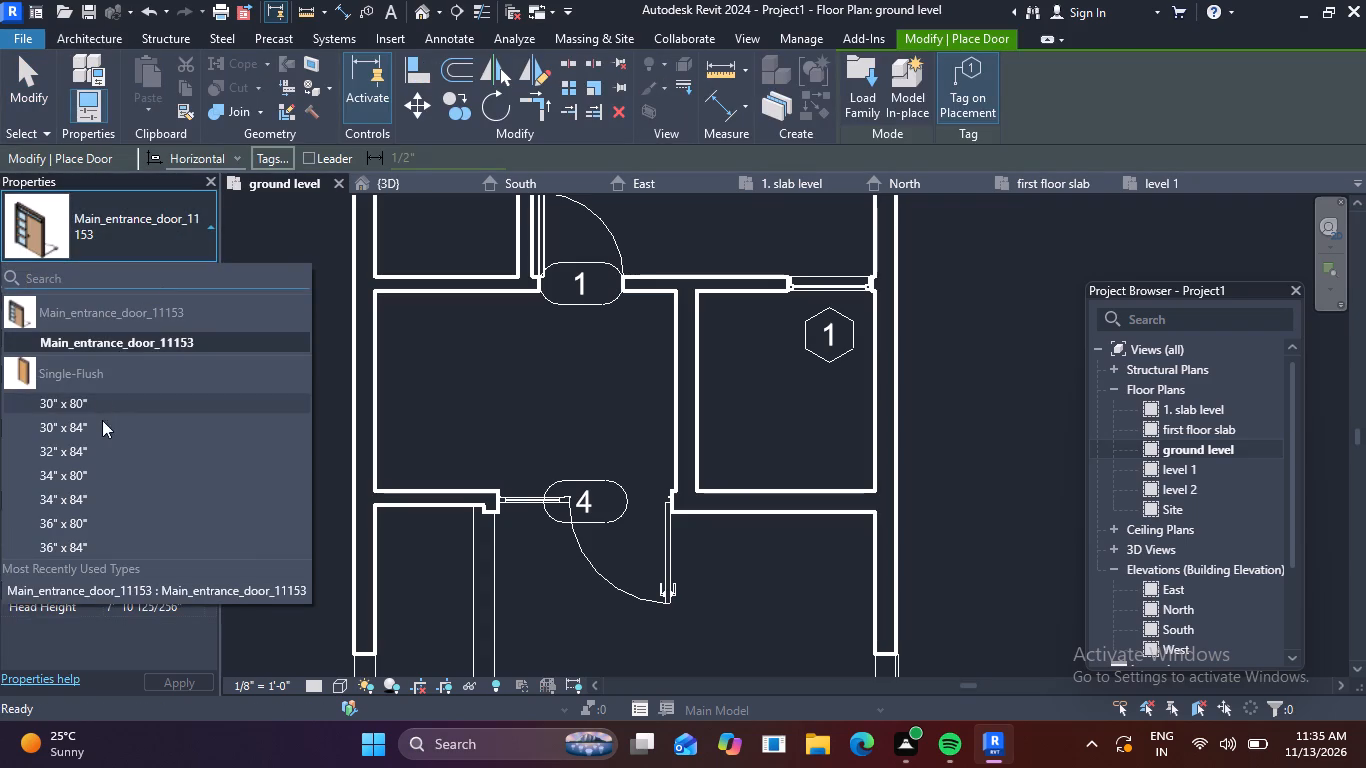
pyautogui.click(98, 550)
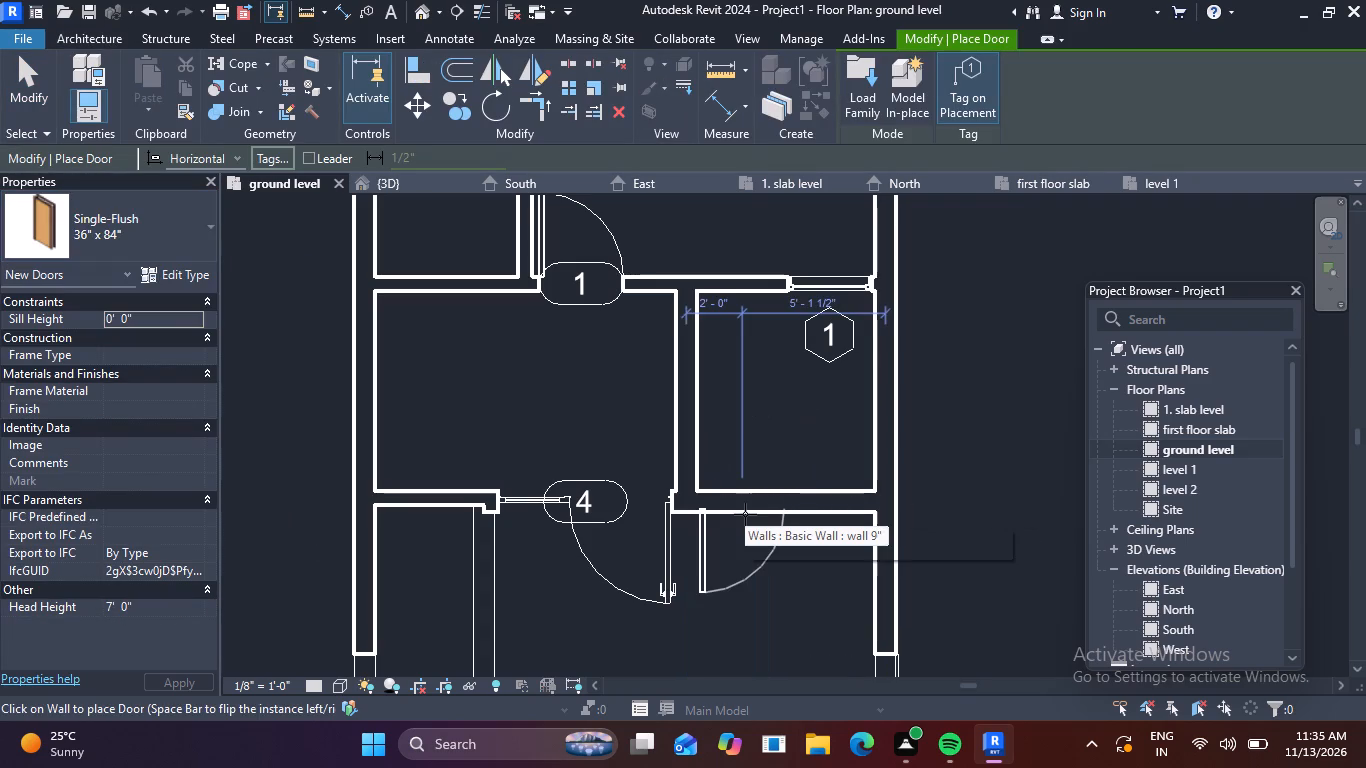
pyautogui.click(751, 514)
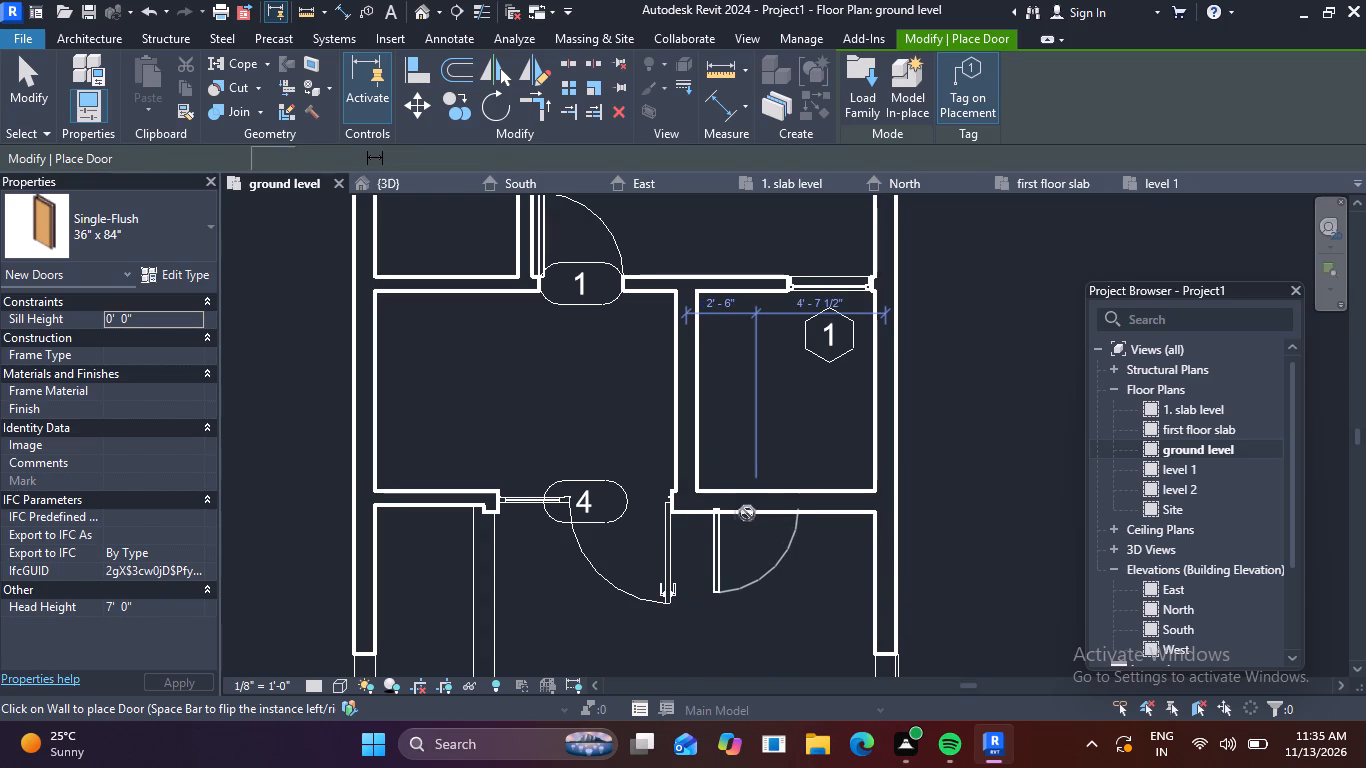
pyautogui.press('Escape')
pyautogui.press('Escape')
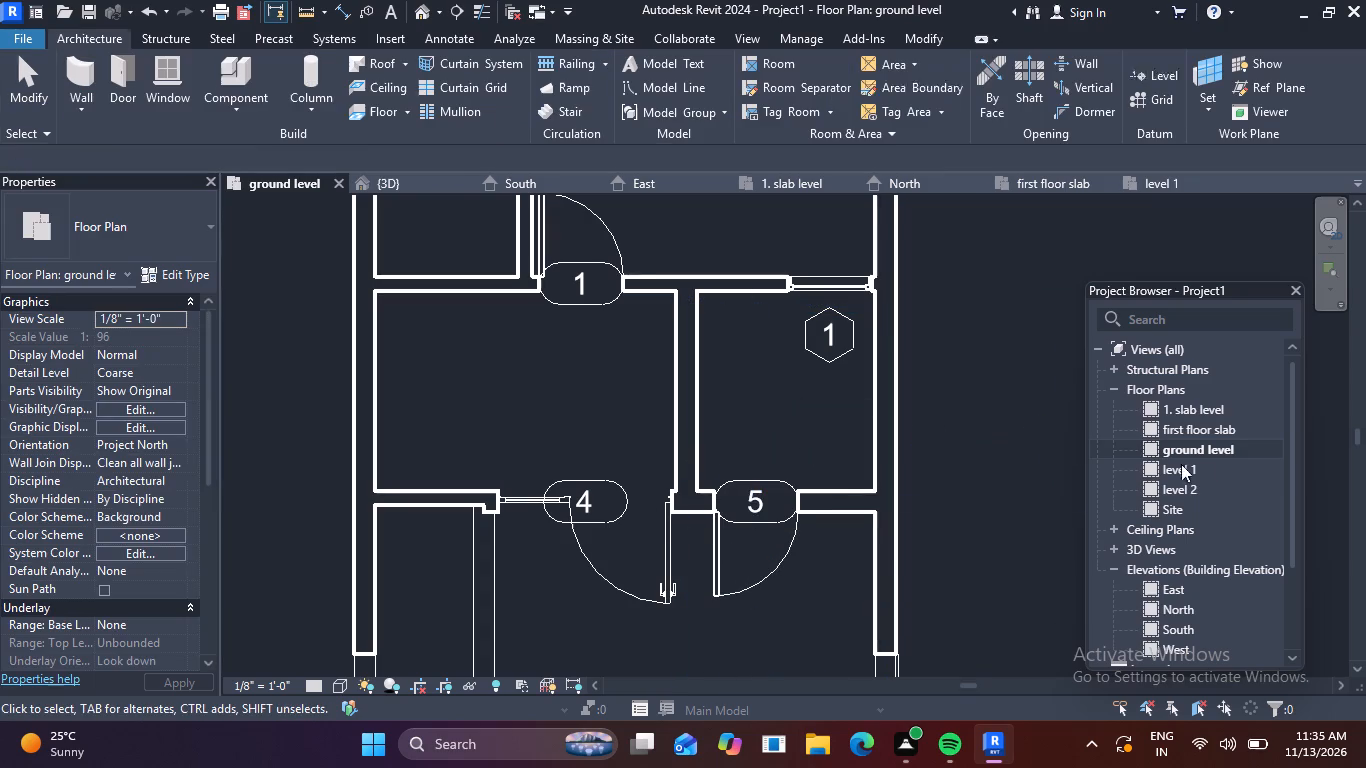
# Examine both front doors, the low porch walls and the new wall beside the main entrance in 3D.
pyautogui.click(374, 177)
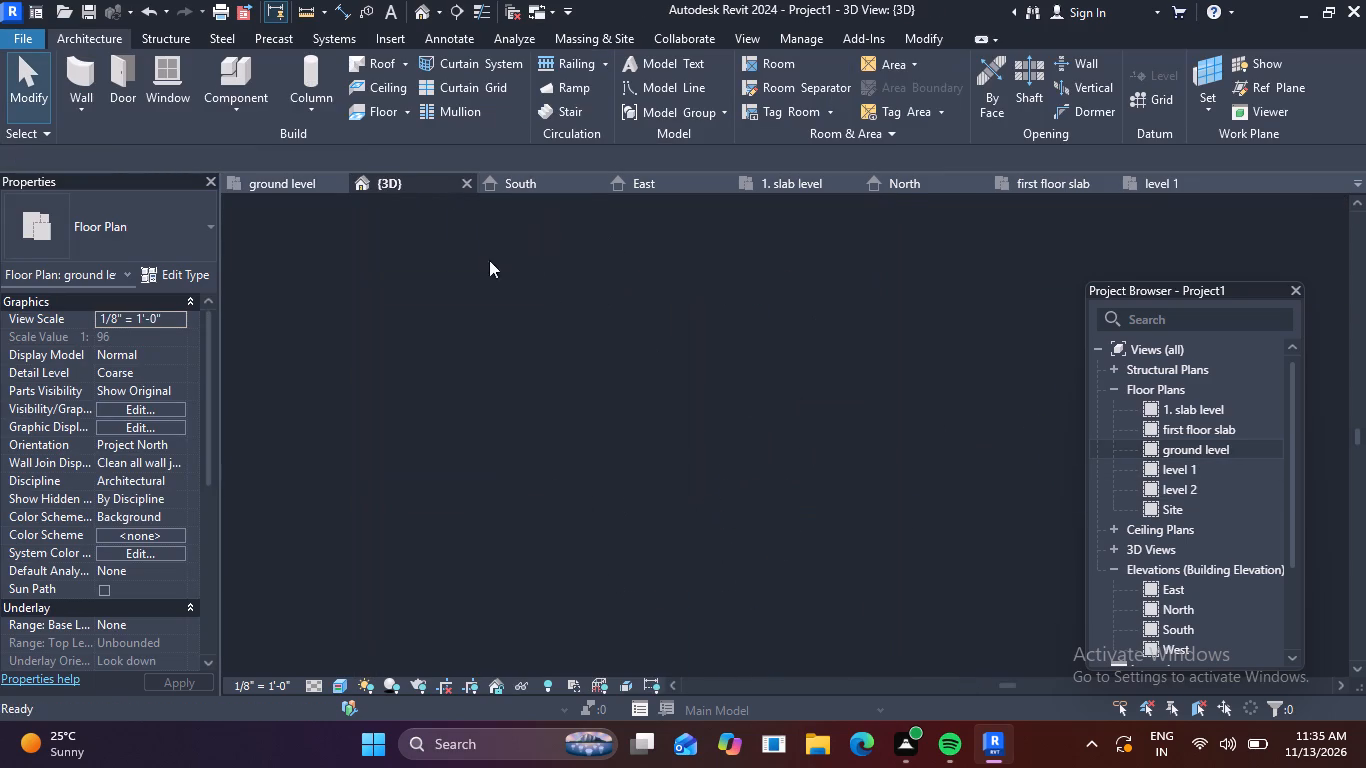
pyautogui.scroll(-2, 798, 433)
pyautogui.moveTo(815, 452); pyautogui.dragTo(764, 451, button='middle')
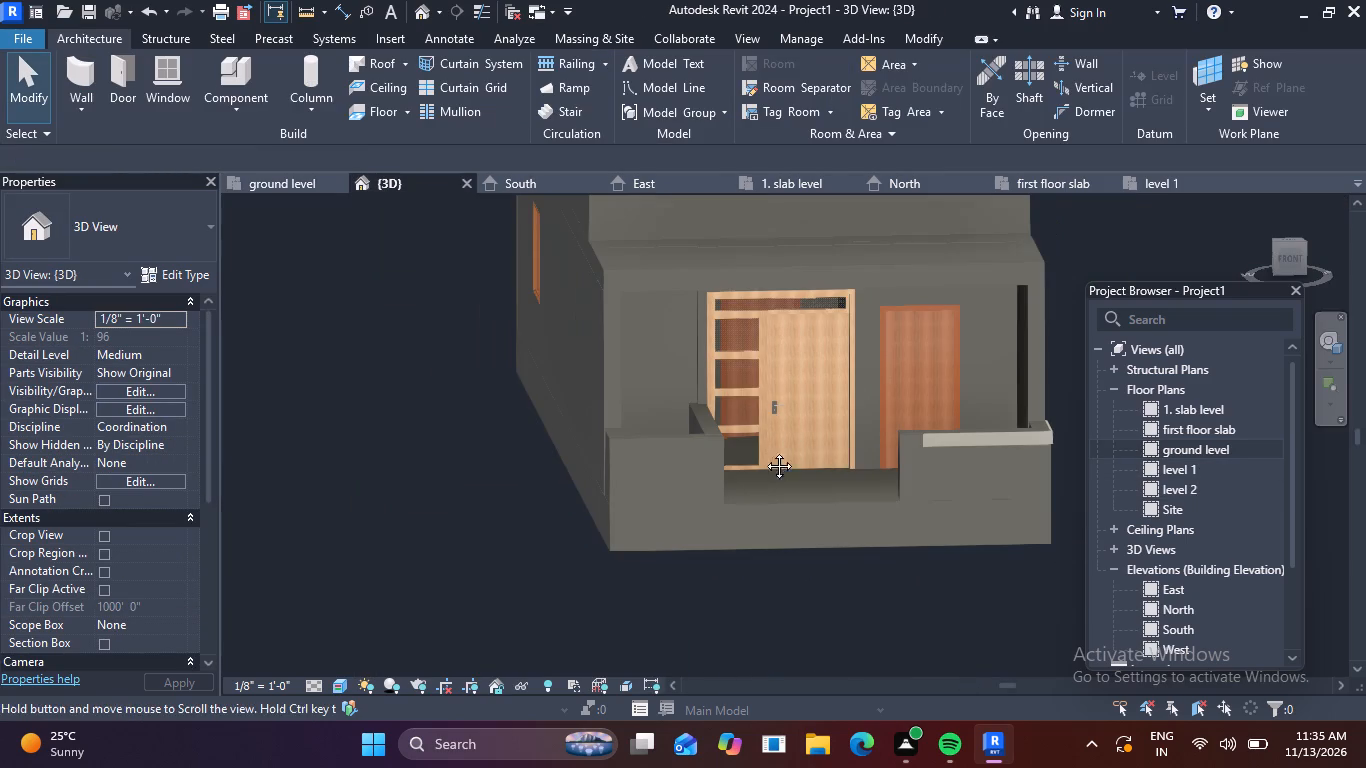
pyautogui.moveTo(764, 451); pyautogui.dragTo(700, 435, button='middle')
pyautogui.keyDown('shift'); pyautogui.moveTo(750, 468); pyautogui.dragTo(713, 428, button='middle'); pyautogui.keyUp('shift')
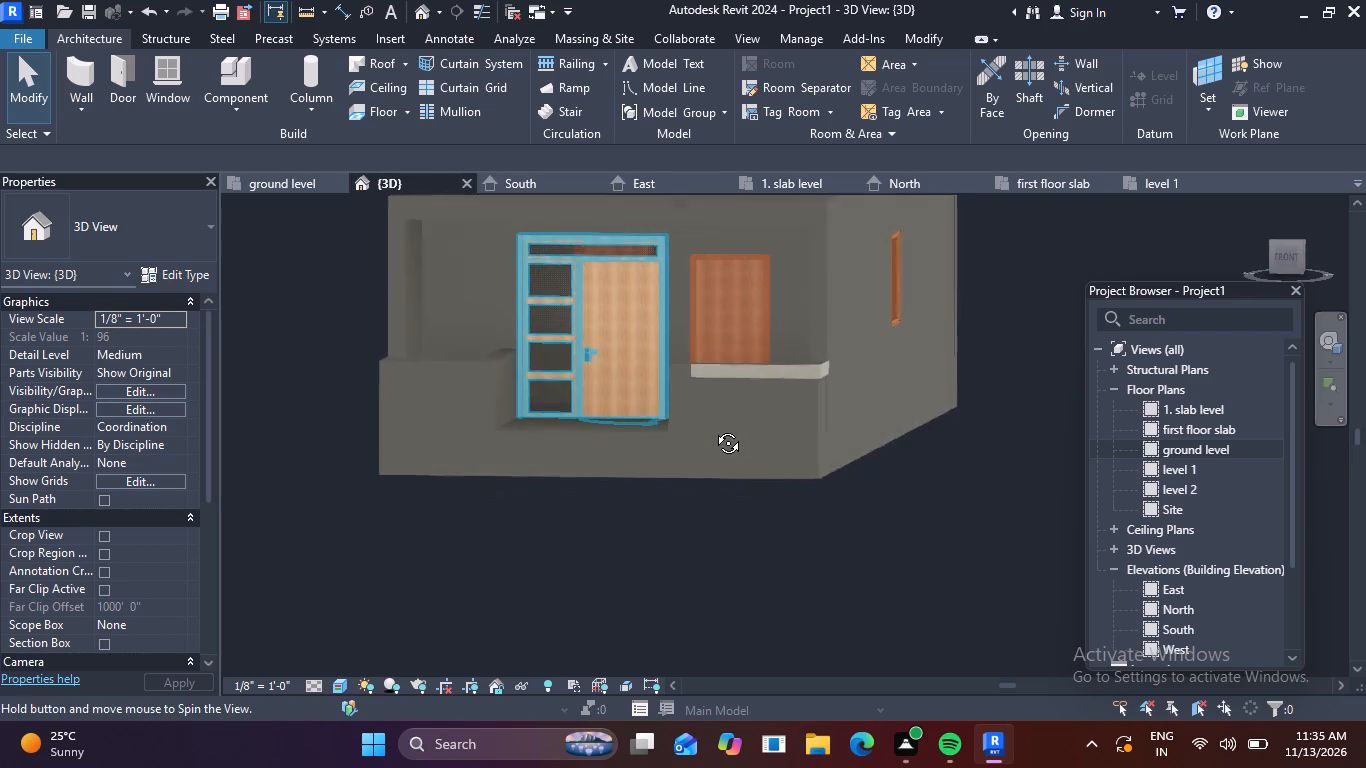
pyautogui.keyDown('shift'); pyautogui.moveTo(713, 428); pyautogui.dragTo(734, 424, button='middle'); pyautogui.keyUp('shift')
pyautogui.keyDown('shift'); pyautogui.middleClick(734, 424); pyautogui.keyUp('shift')
pyautogui.keyDown('shift'); pyautogui.moveTo(717, 473); pyautogui.dragTo(712, 499, button='middle'); pyautogui.keyUp('shift')
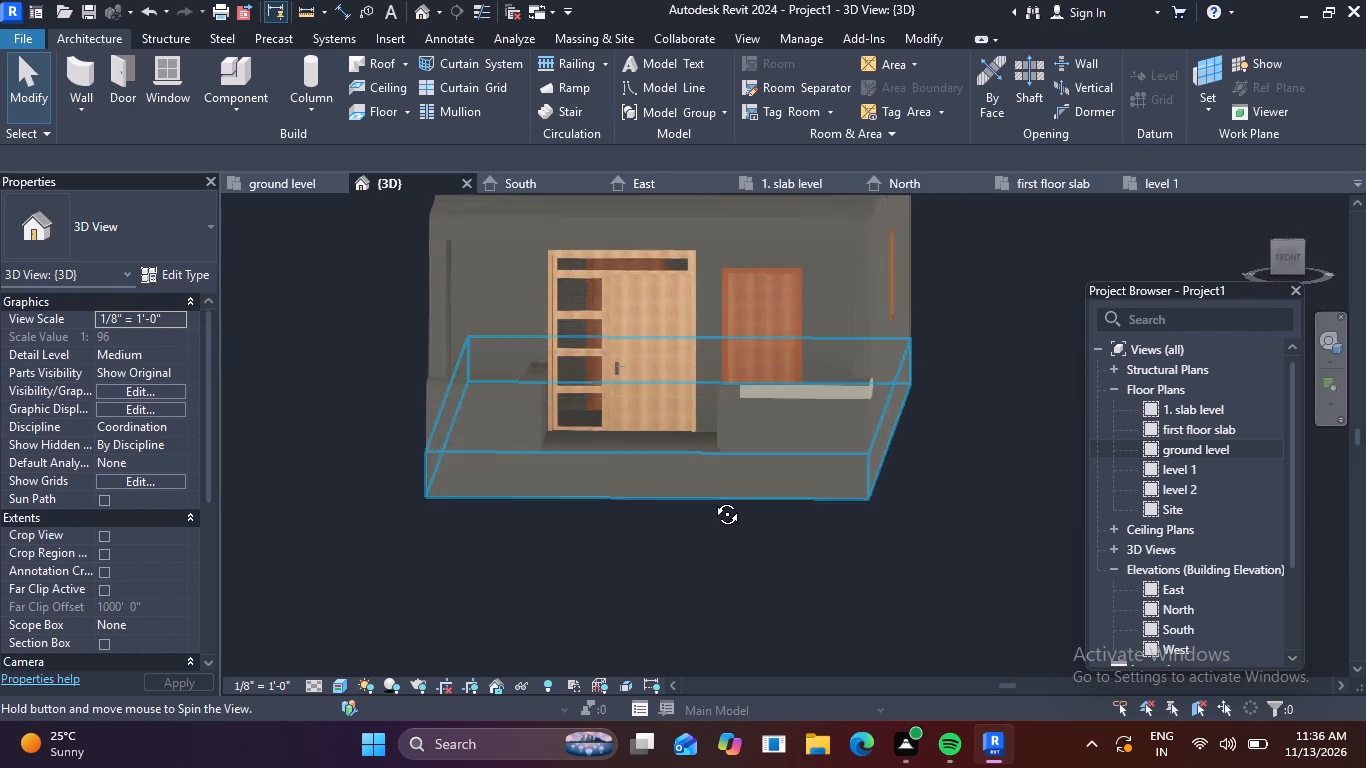
pyautogui.keyDown('shift'); pyautogui.moveTo(712, 499); pyautogui.dragTo(681, 555, button='middle'); pyautogui.keyUp('shift')
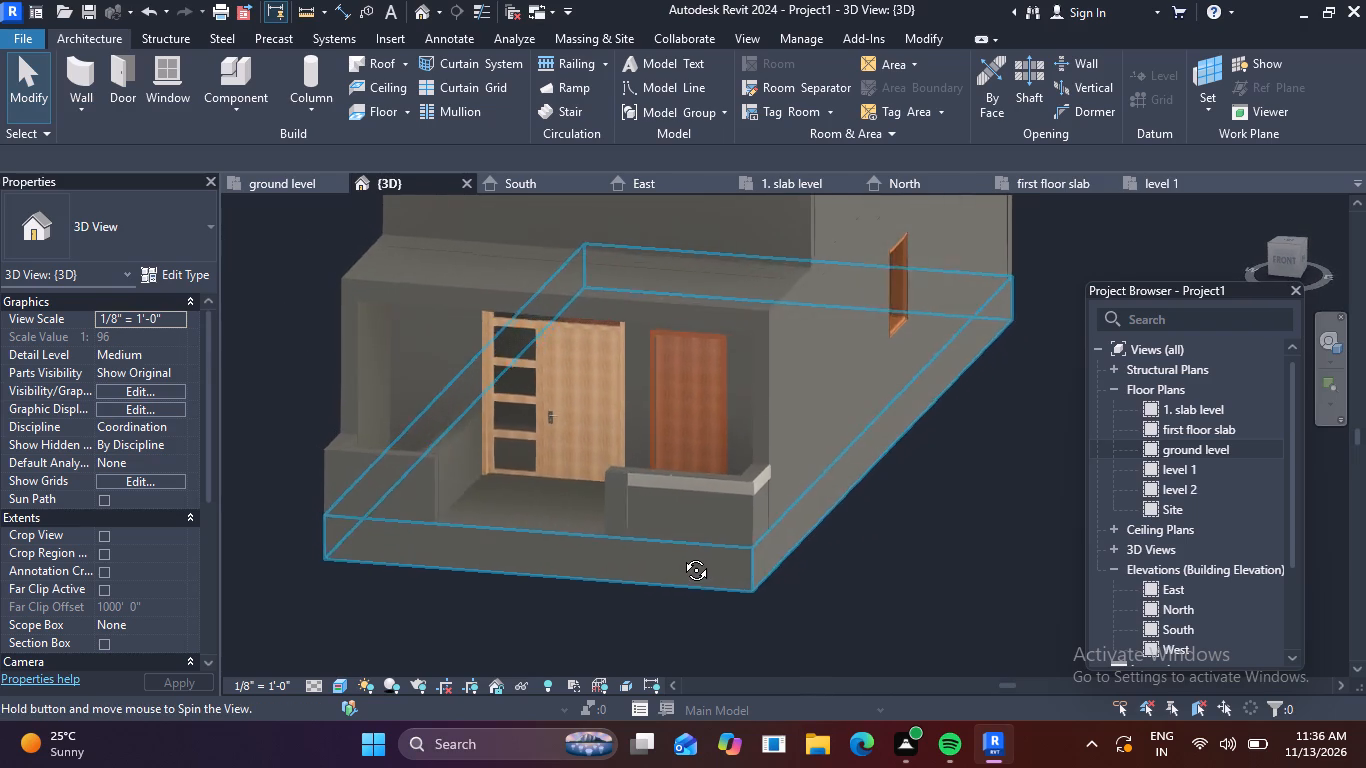
pyautogui.keyDown('shift'); pyautogui.moveTo(681, 555); pyautogui.dragTo(710, 570, button='middle'); pyautogui.keyUp('shift')
pyautogui.scroll(2, 646, 569)
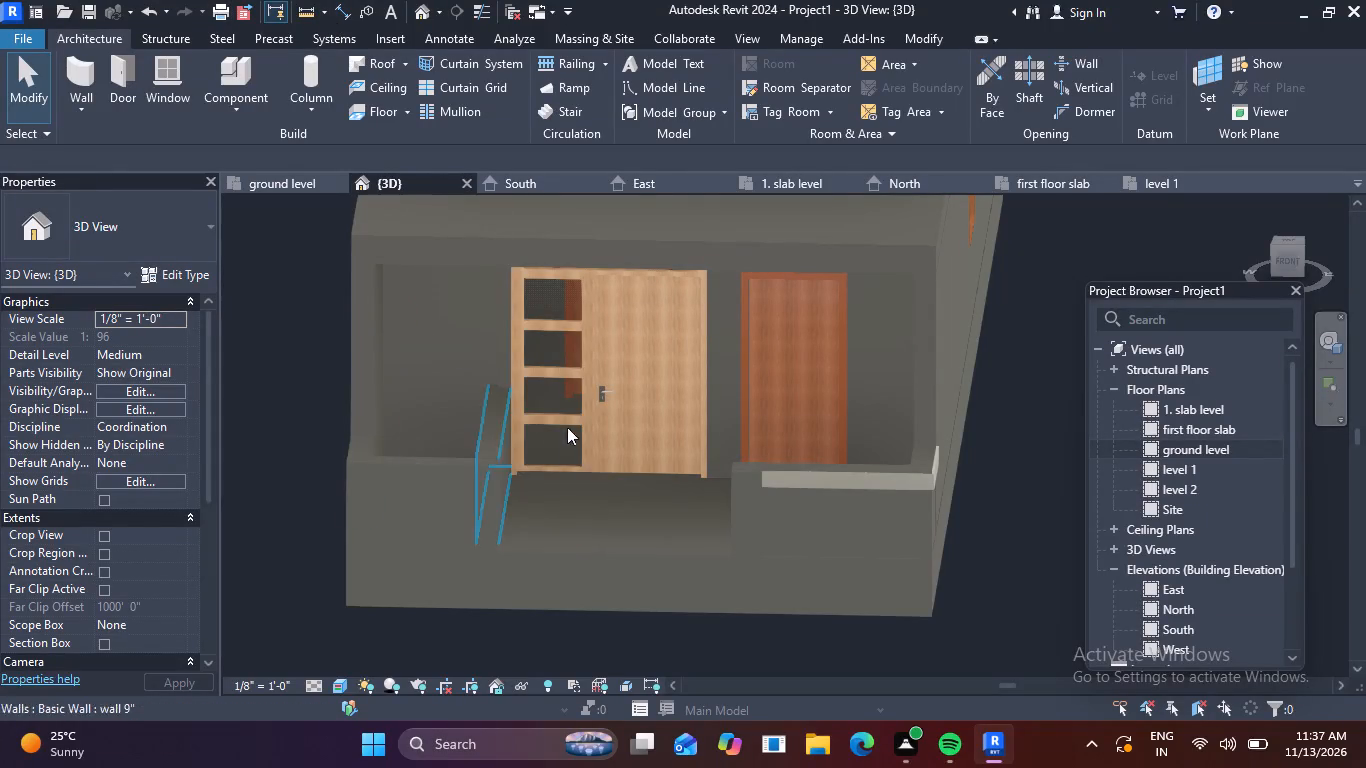
pyautogui.keyDown('shift'); pyautogui.moveTo(446, 510); pyautogui.dragTo(492, 497, button='middle'); pyautogui.keyUp('shift')
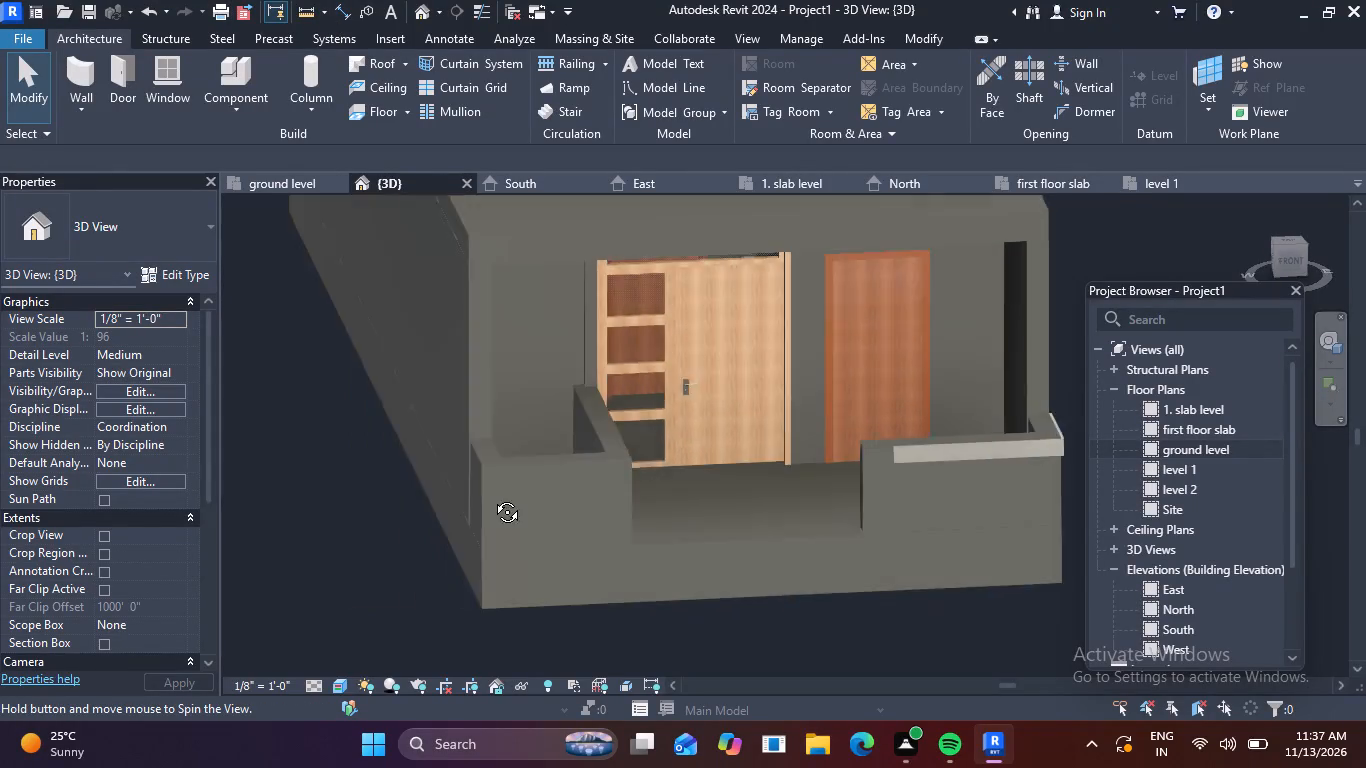
pyautogui.keyDown('shift'); pyautogui.moveTo(492, 497); pyautogui.dragTo(507, 496, button='middle'); pyautogui.keyUp('shift')
pyautogui.scroll(5, 714, 333)
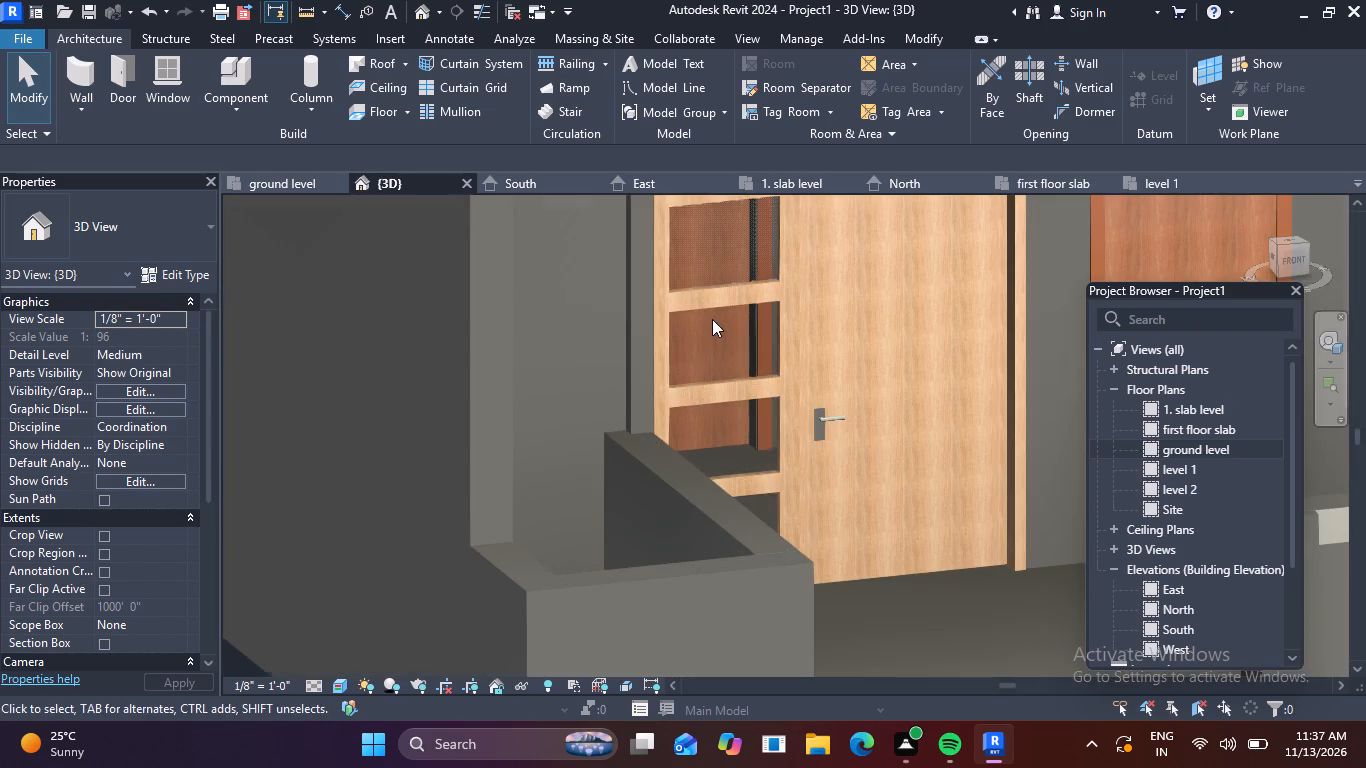
pyautogui.keyDown('shift'); pyautogui.moveTo(736, 493); pyautogui.dragTo(675, 502, button='middle'); pyautogui.keyUp('shift')
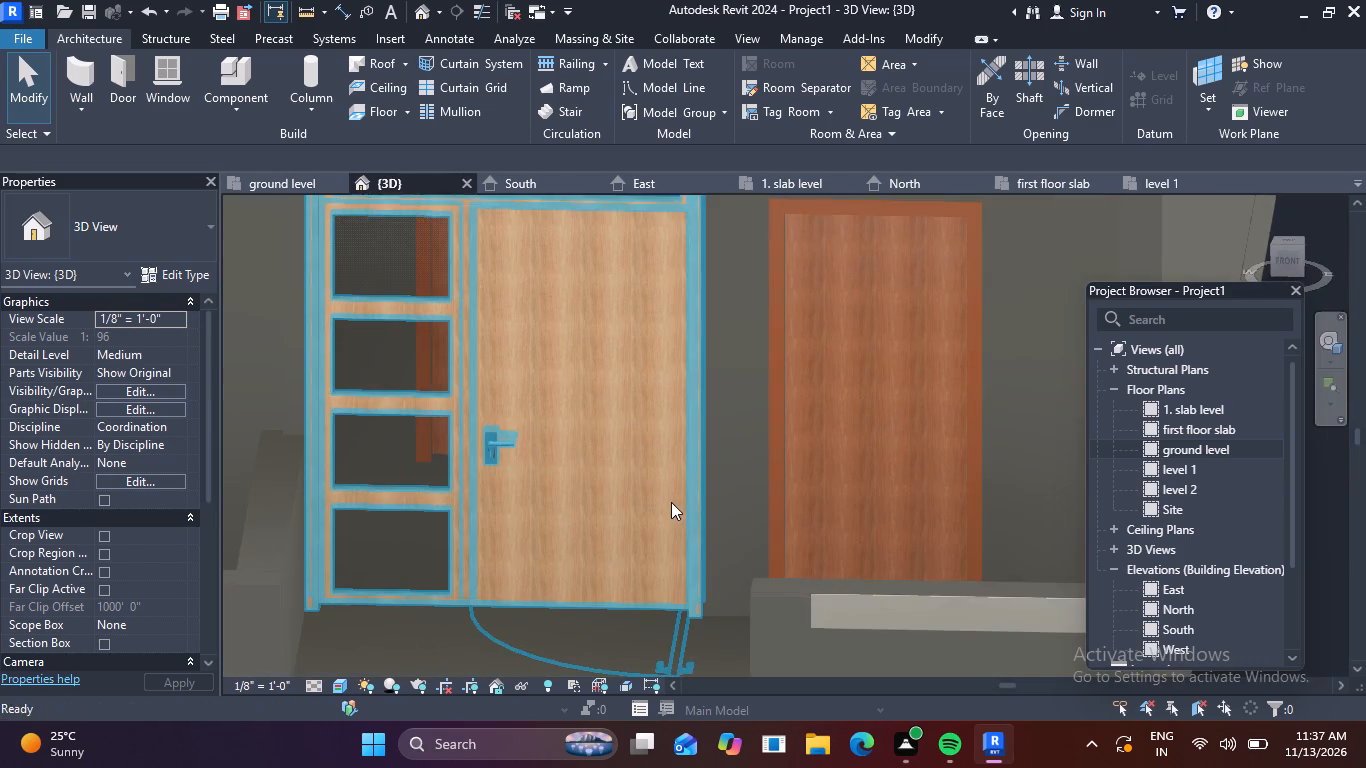
pyautogui.scroll(-1, 662, 513)
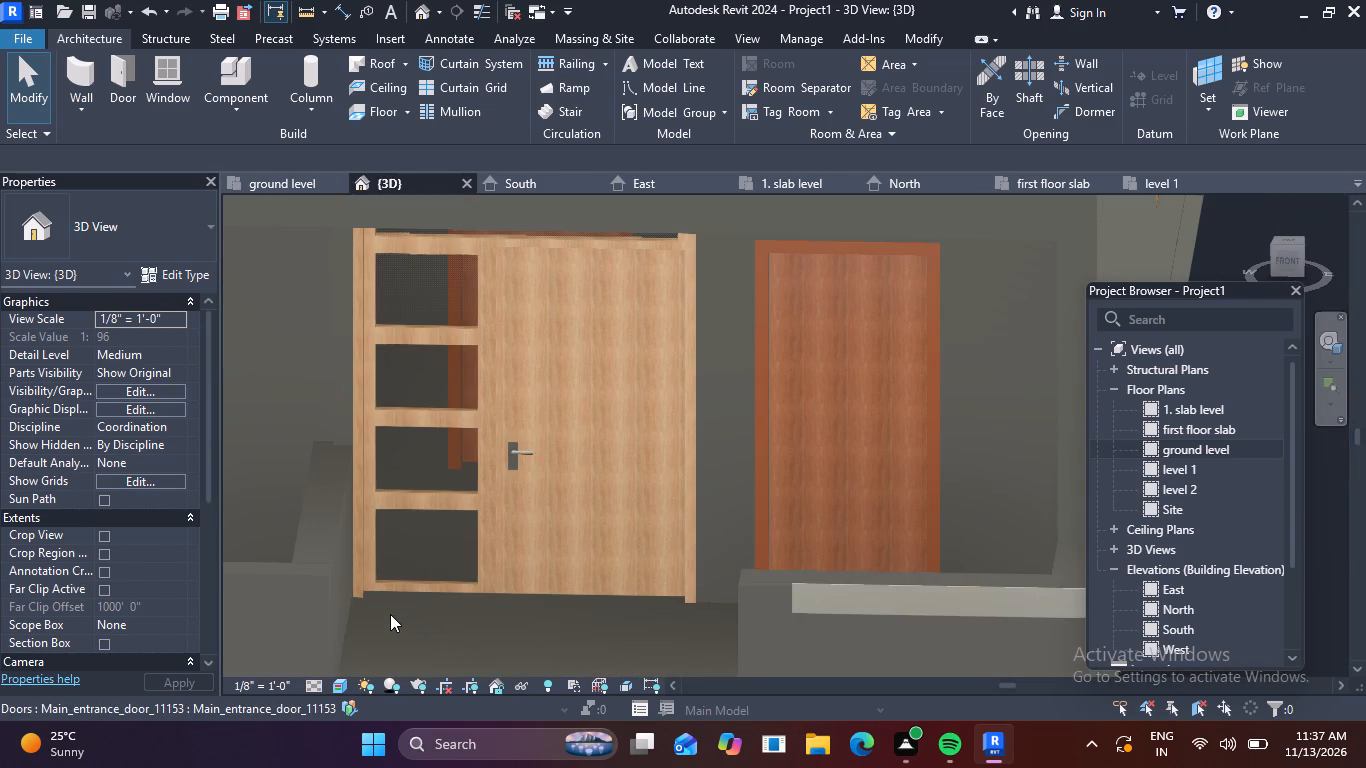
pyautogui.scroll(5, 328, 434)
pyautogui.moveTo(324, 445); pyautogui.dragTo(488, 458, button='middle')
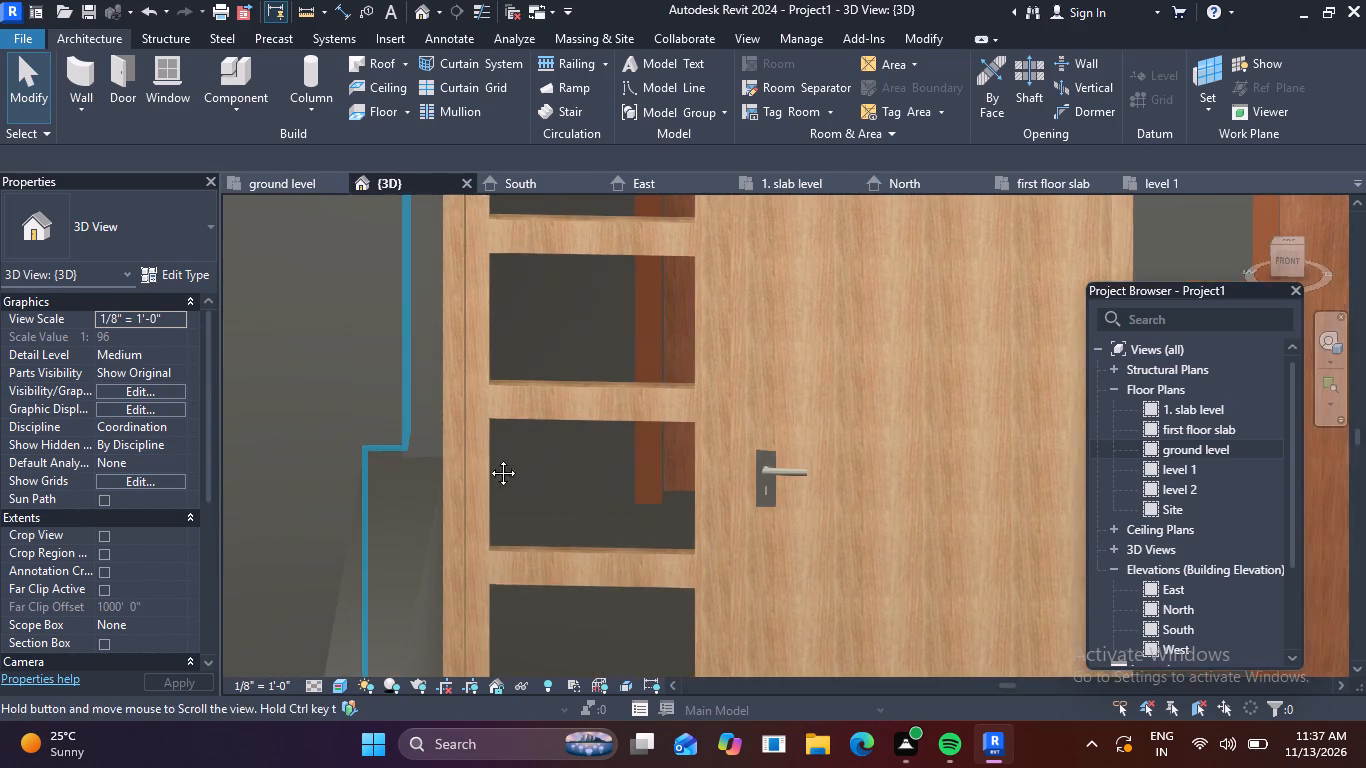
# In the ground level plan, delete the 6" wall between the main entrance wall and the west exterior wall.
pyautogui.moveTo(488, 458); pyautogui.dragTo(736, 463, button='middle')
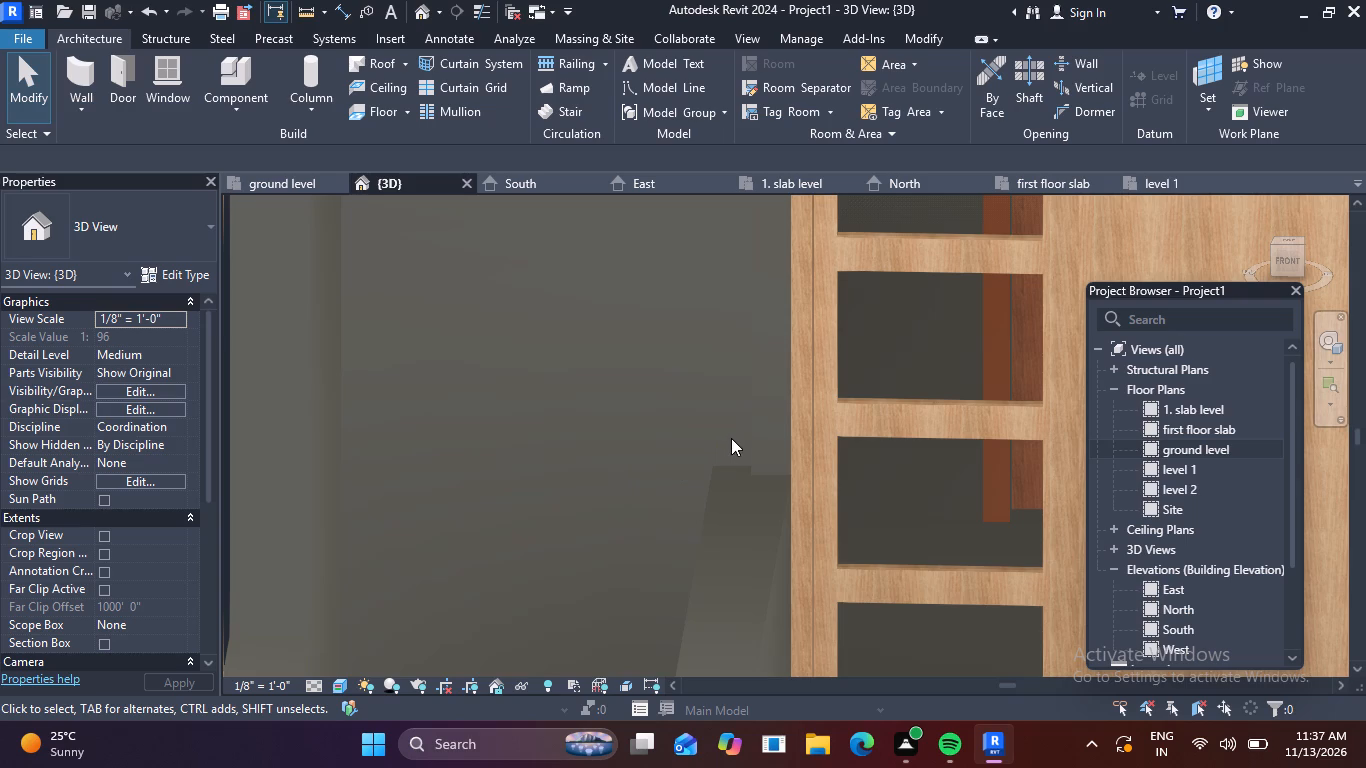
pyautogui.scroll(-2, 681, 473)
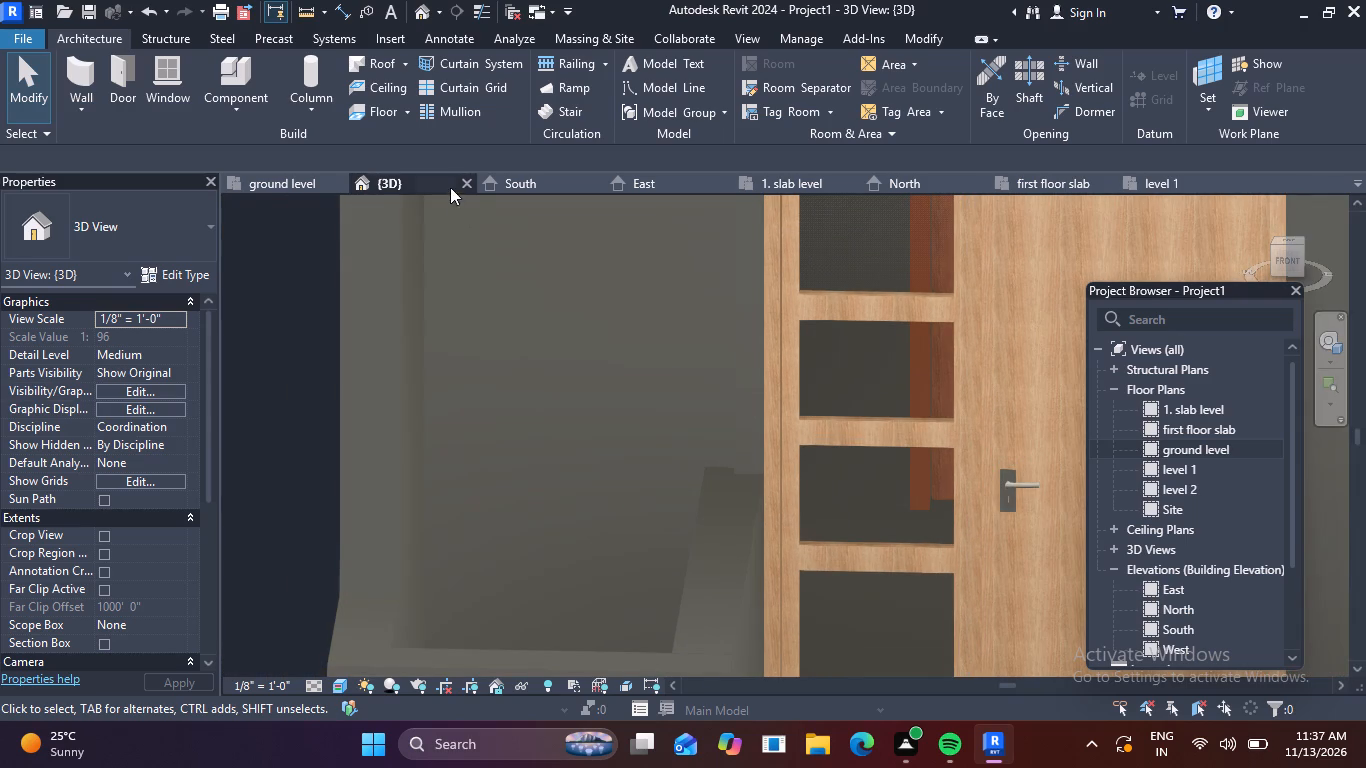
pyautogui.doubleClick(1152, 446)
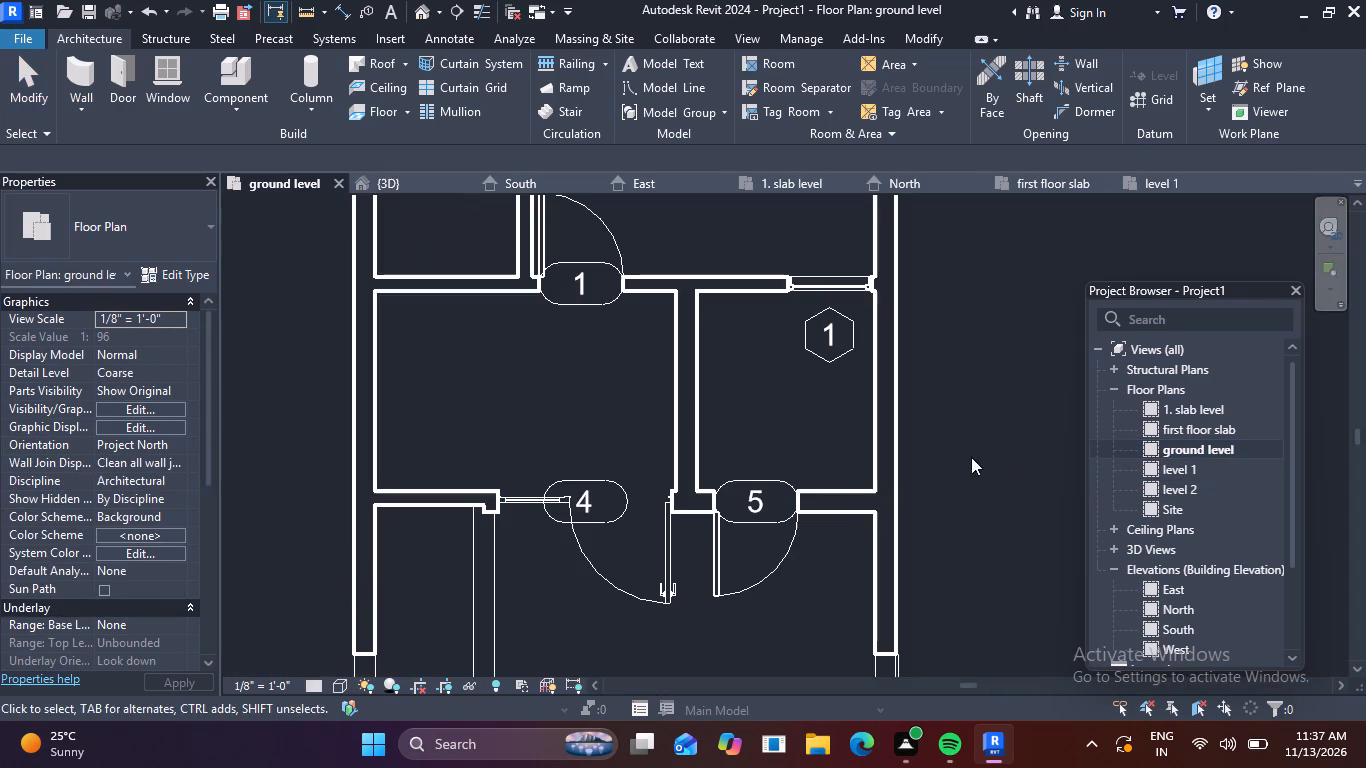
pyautogui.scroll(5, 470, 512)
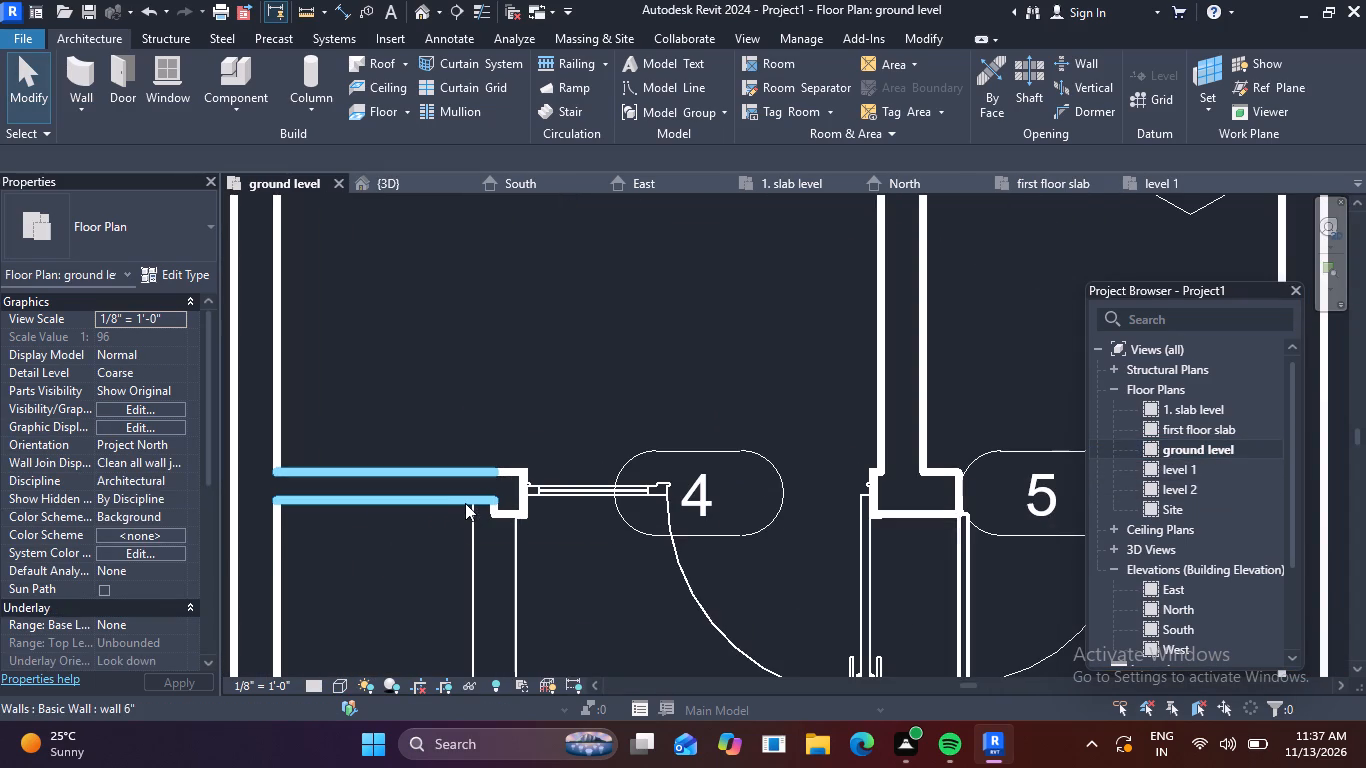
pyautogui.click(465, 503)
pyautogui.press('BackSpace')
pyautogui.press('Delete')
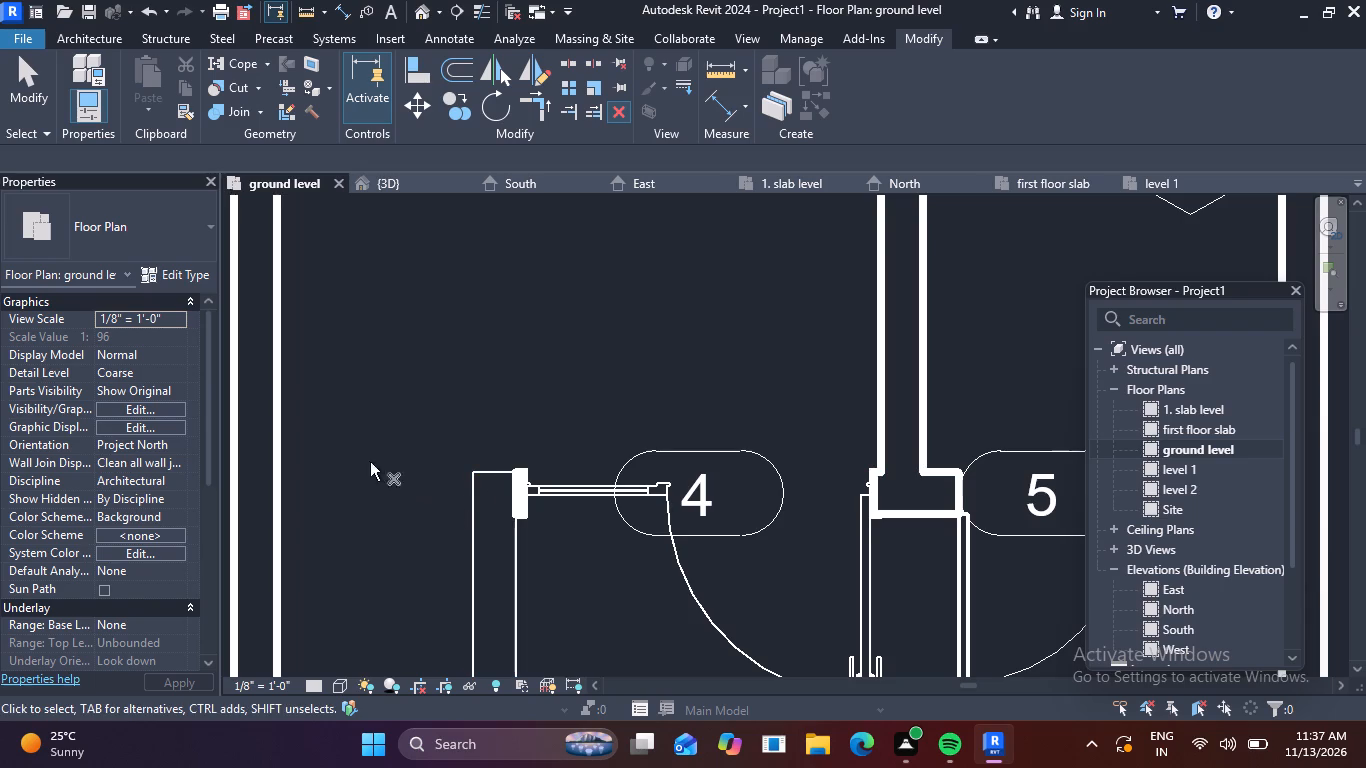
pyautogui.press('Escape')
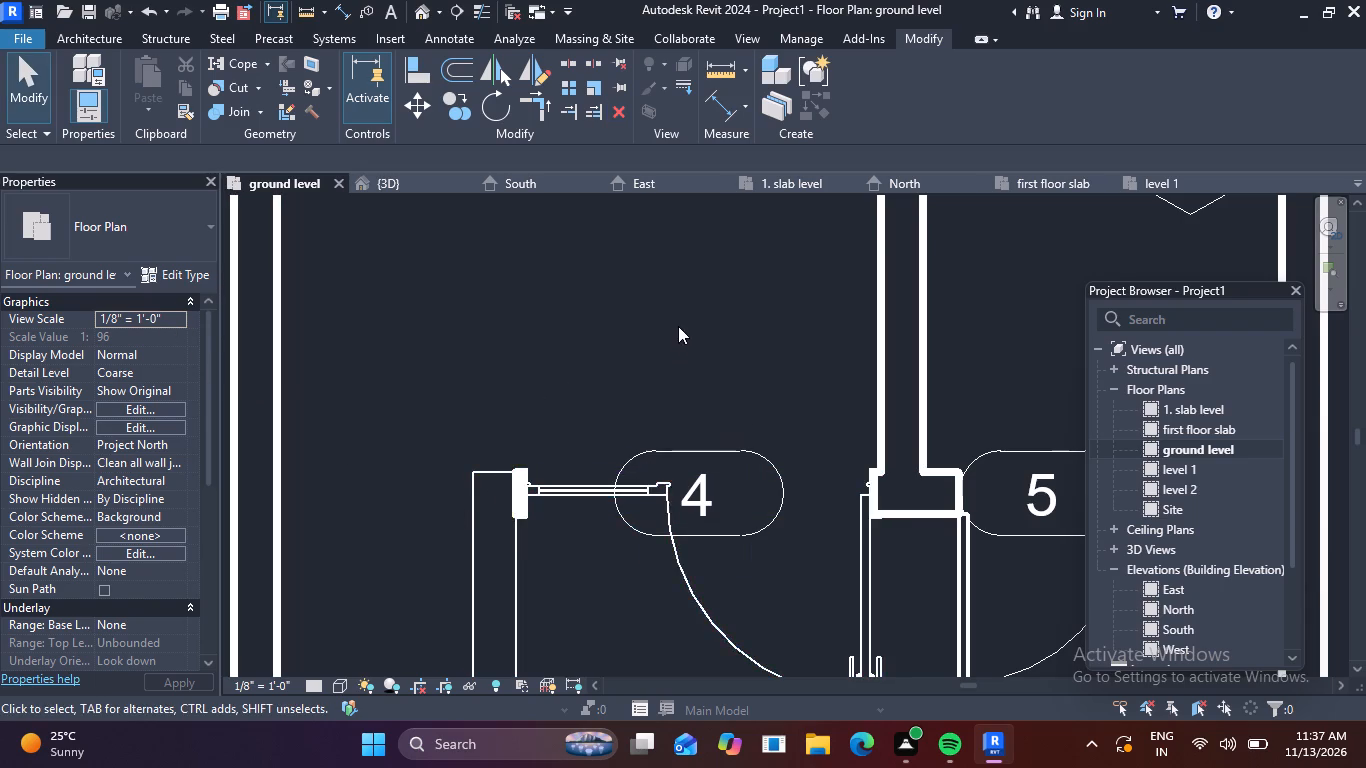
# Draw a 9" wall like the exterior wall from the low strip wall's corner west to the exterior wall, ground level up to 1. slab.
pyautogui.scroll(-3, 678, 326)
pyautogui.moveTo(685, 341); pyautogui.dragTo(699, 458, button='middle')
pyautogui.moveTo(653, 437); pyautogui.dragTo(663, 369, button='middle')
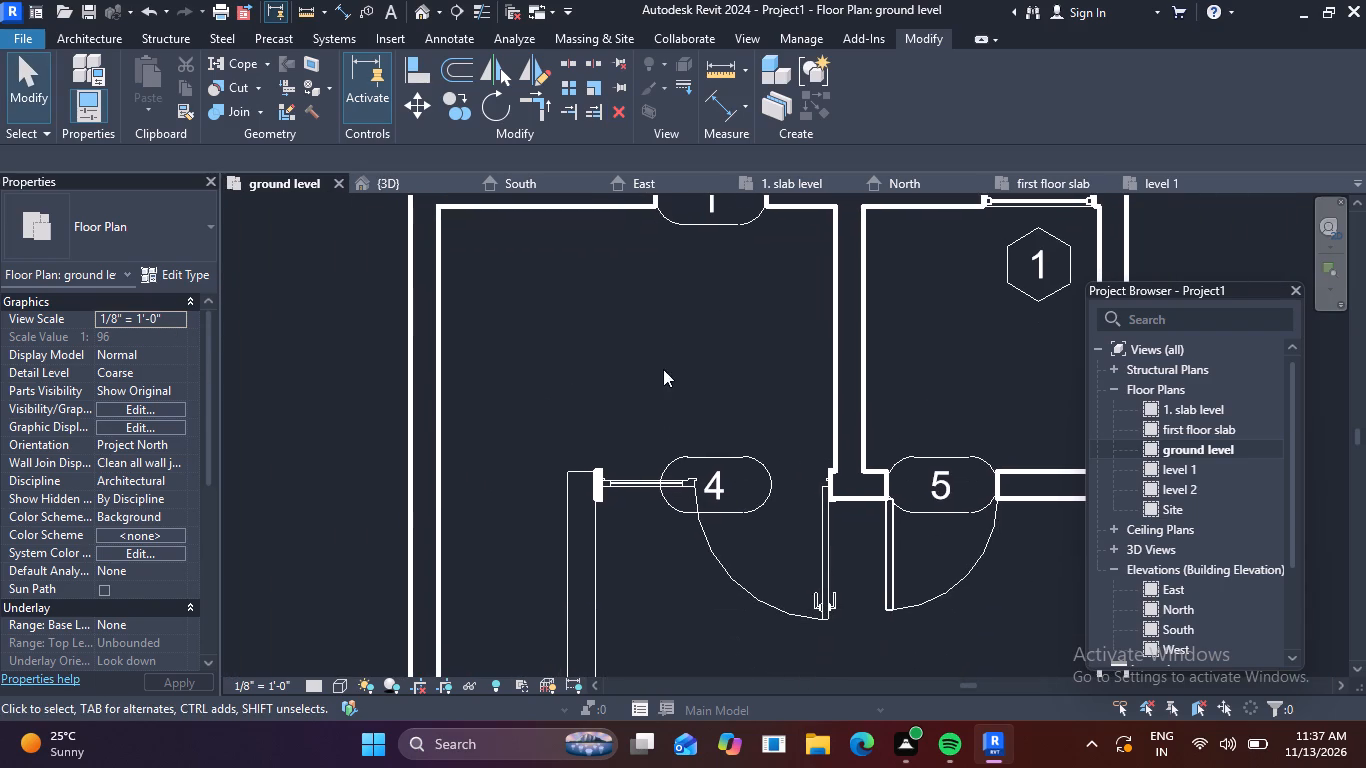
pyautogui.click(431, 390)
pyautogui.press('c')
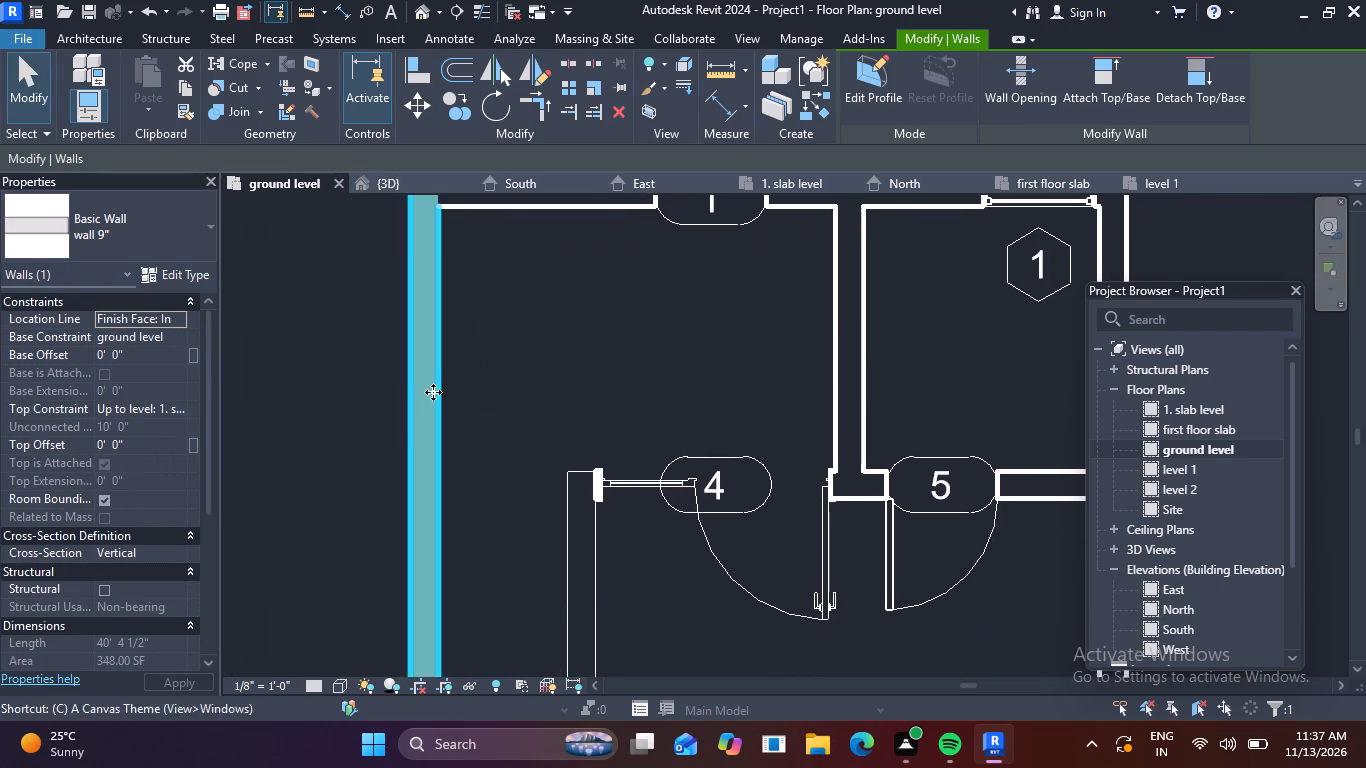
pyautogui.press('s')
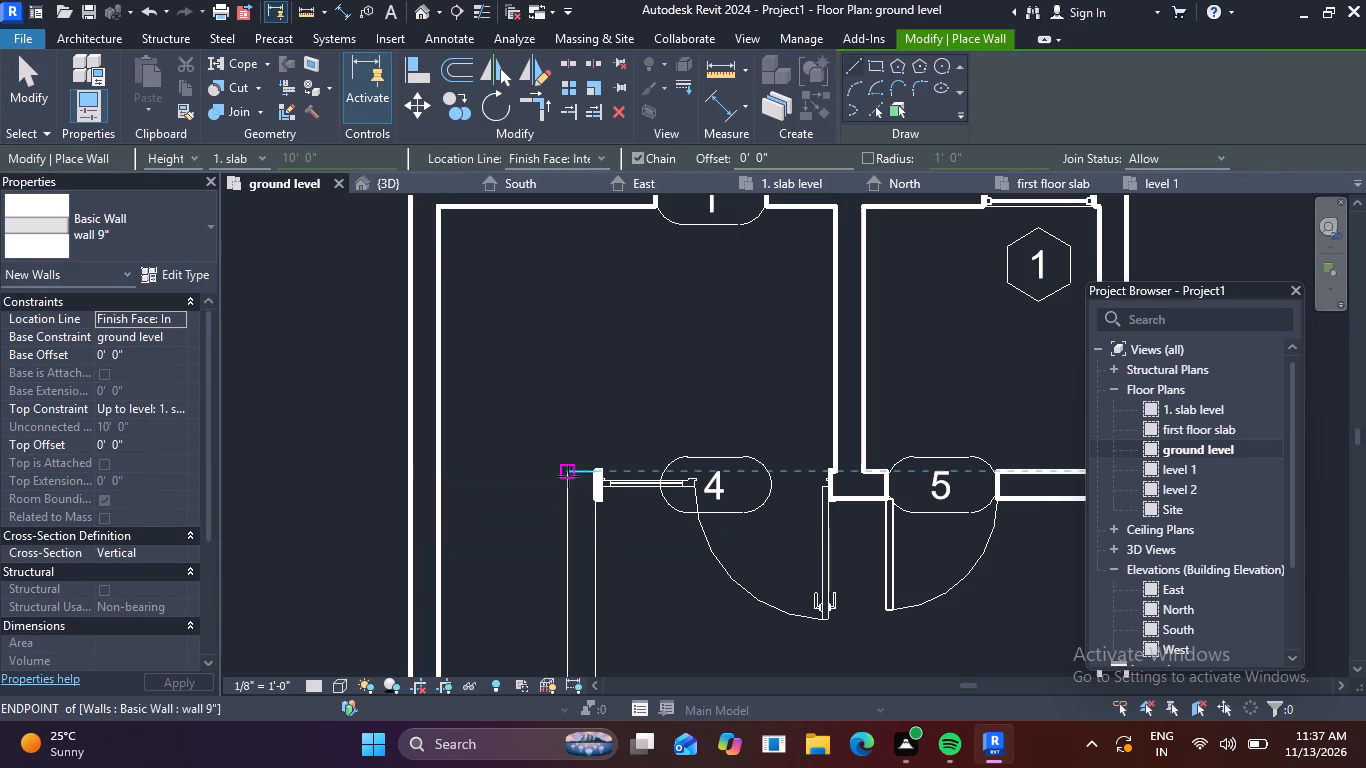
pyautogui.click(568, 476)
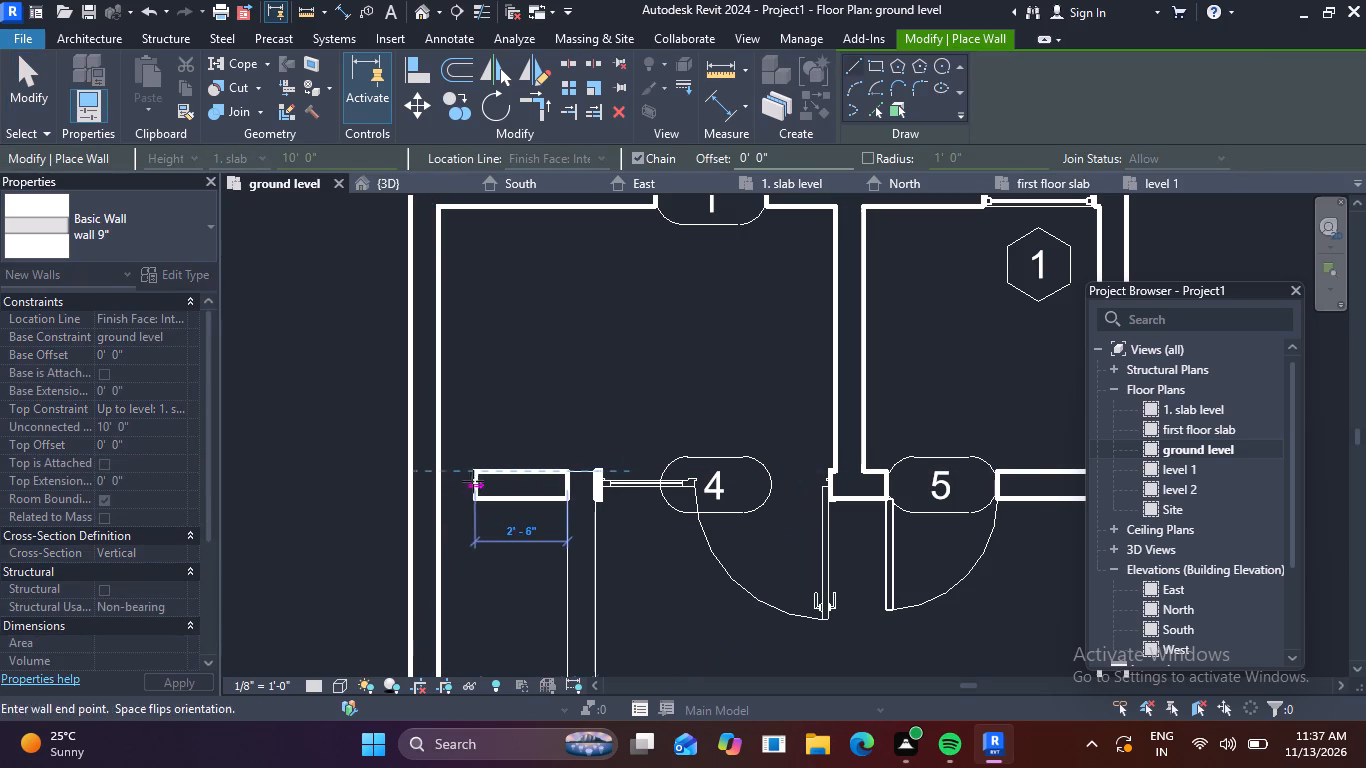
pyautogui.click(443, 476)
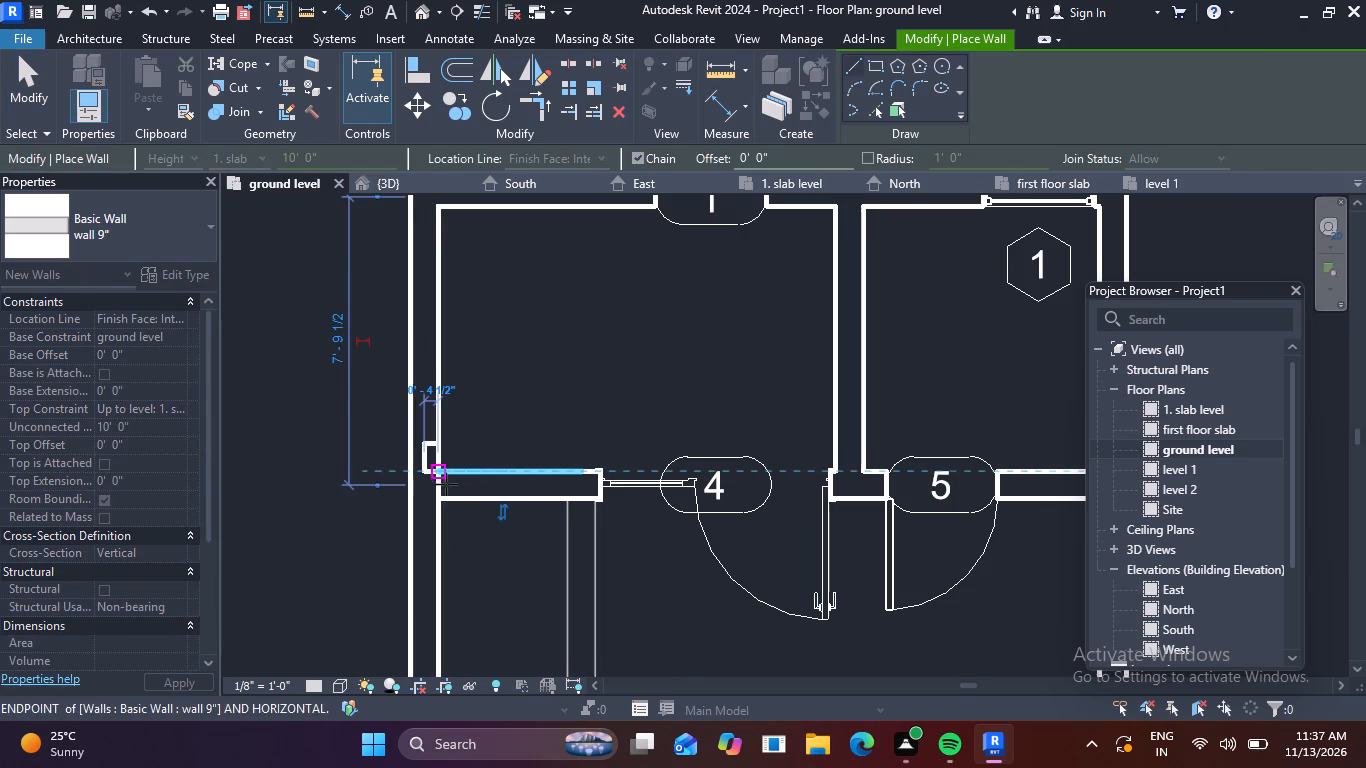
pyautogui.press('Escape')
pyautogui.press('Escape')
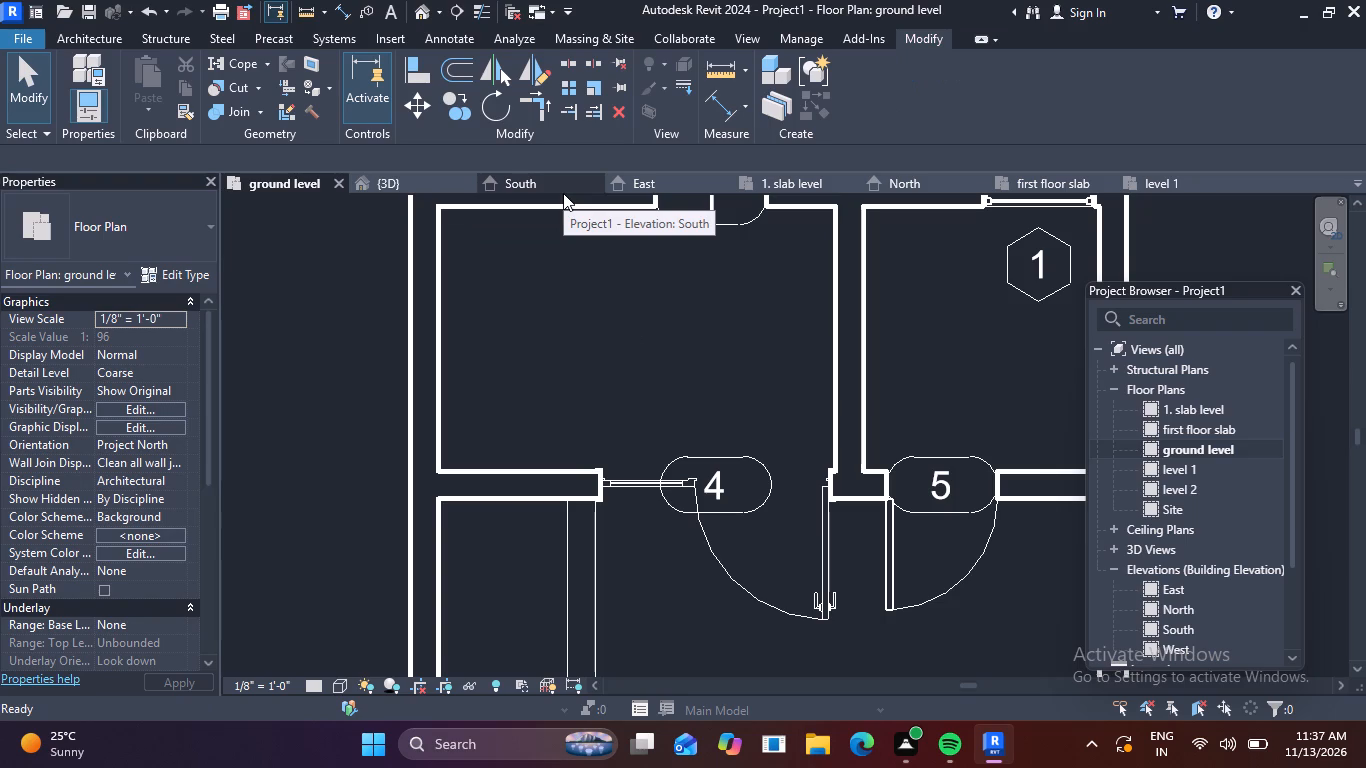
# Examine the replaced wall beside the main entrance, the front porch and the whole house in 3D.
pyautogui.click(391, 182)
pyautogui.scroll(-4, 588, 439)
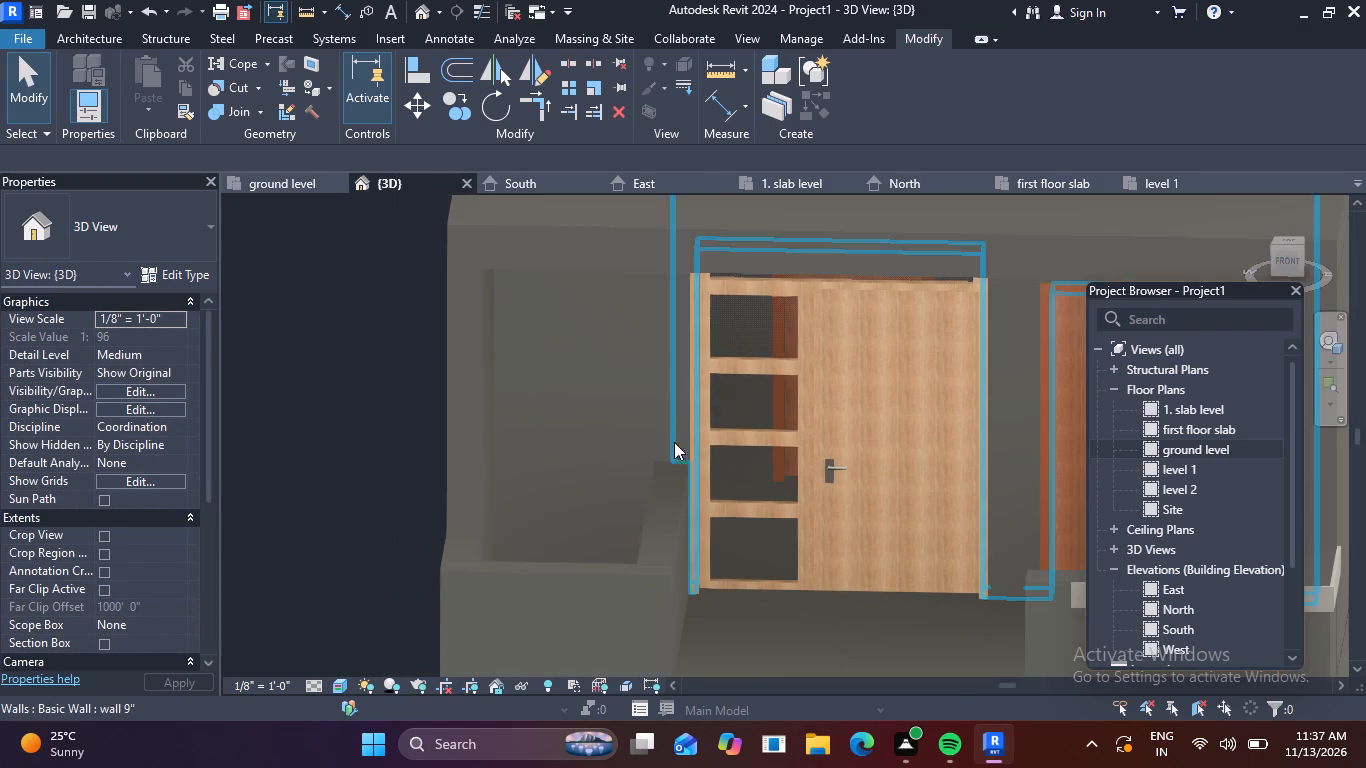
pyautogui.scroll(-2, 758, 441)
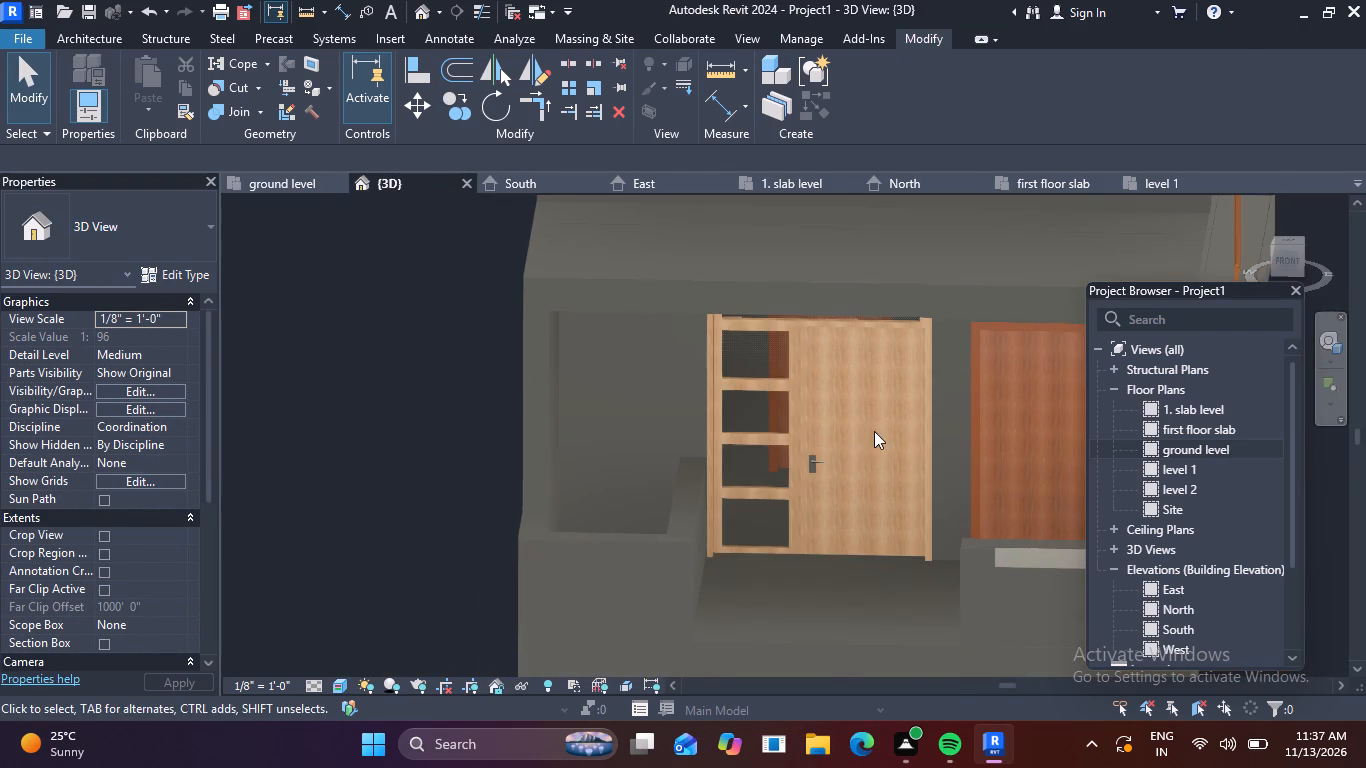
pyautogui.scroll(-2, 874, 431)
pyautogui.moveTo(914, 439); pyautogui.dragTo(804, 439, button='middle')
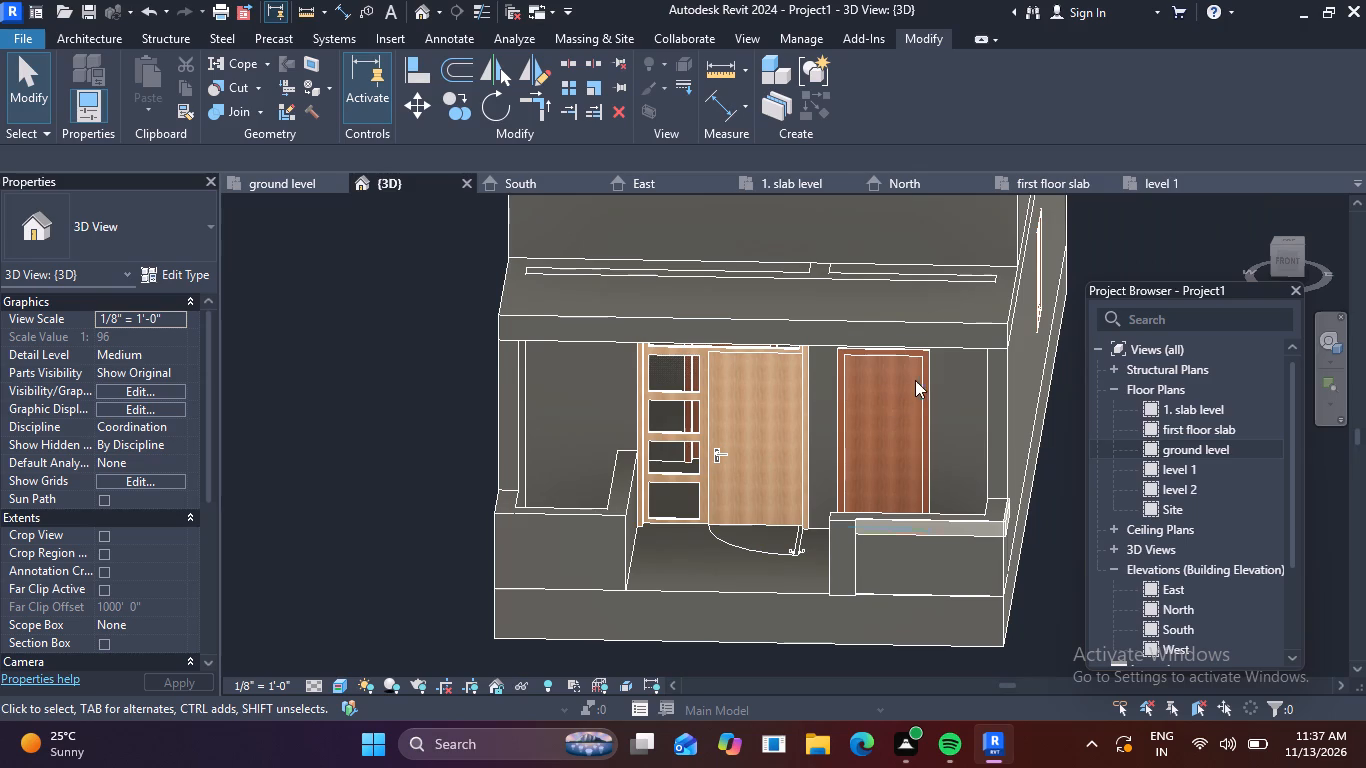
pyautogui.press('Escape')
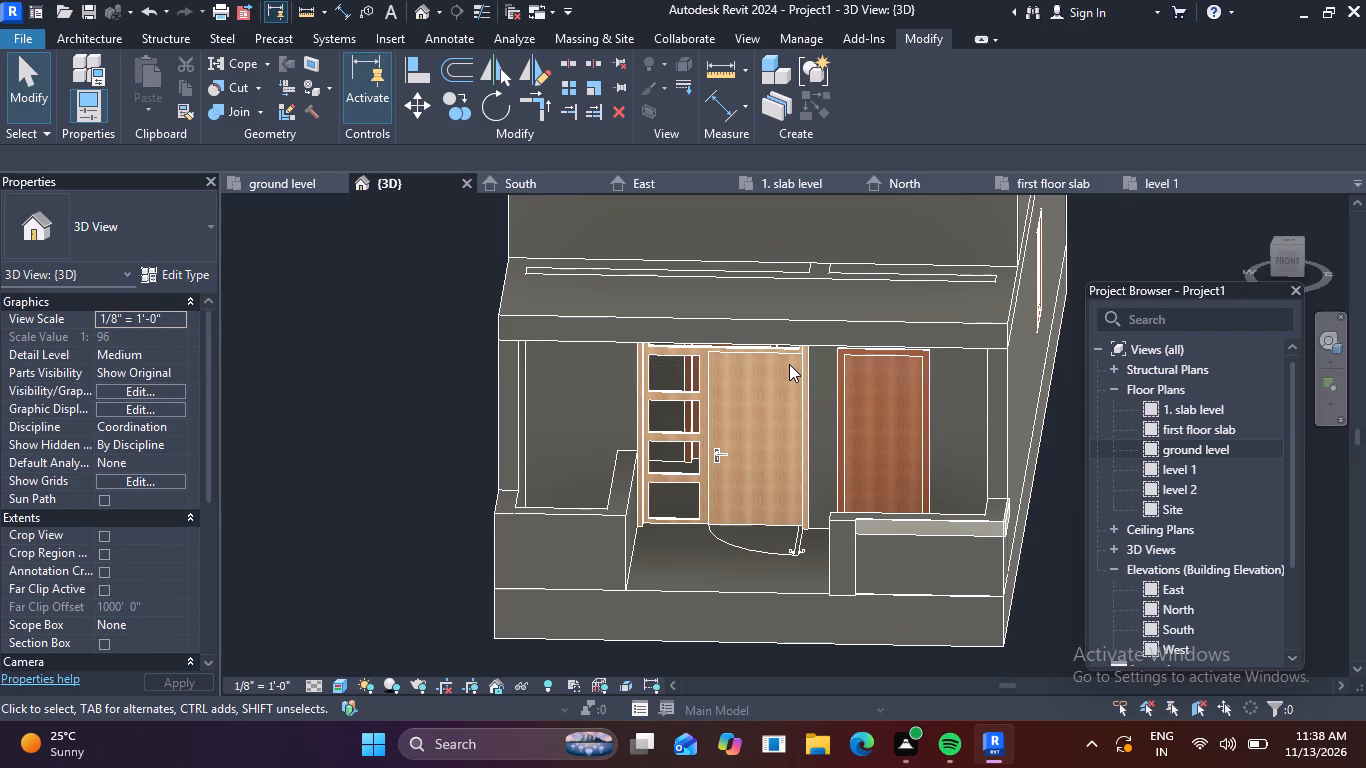
pyautogui.scroll(-3, 961, 442)
pyautogui.moveTo(928, 492); pyautogui.dragTo(902, 500, button='middle')
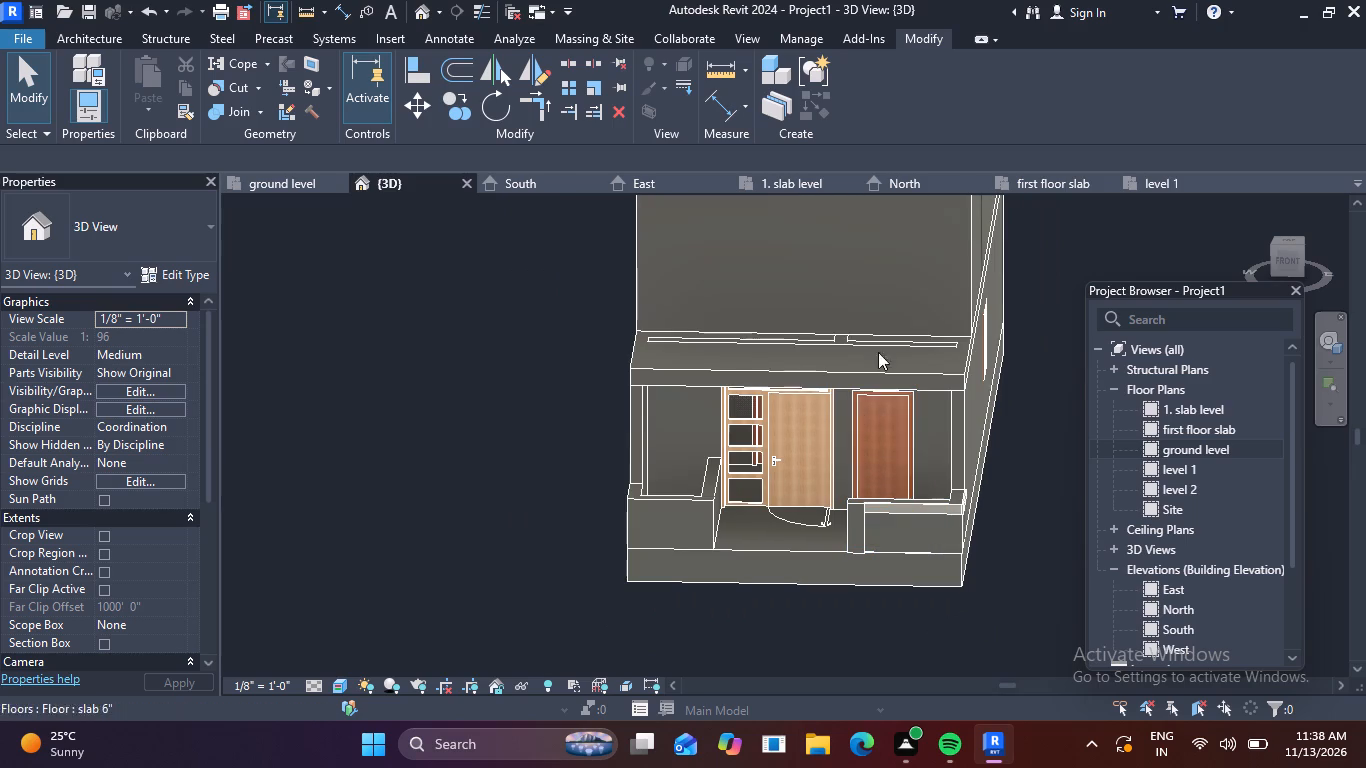
pyautogui.press('Escape')
pyautogui.scroll(-4, 847, 297)
pyautogui.moveTo(844, 328); pyautogui.dragTo(849, 406, button='middle')
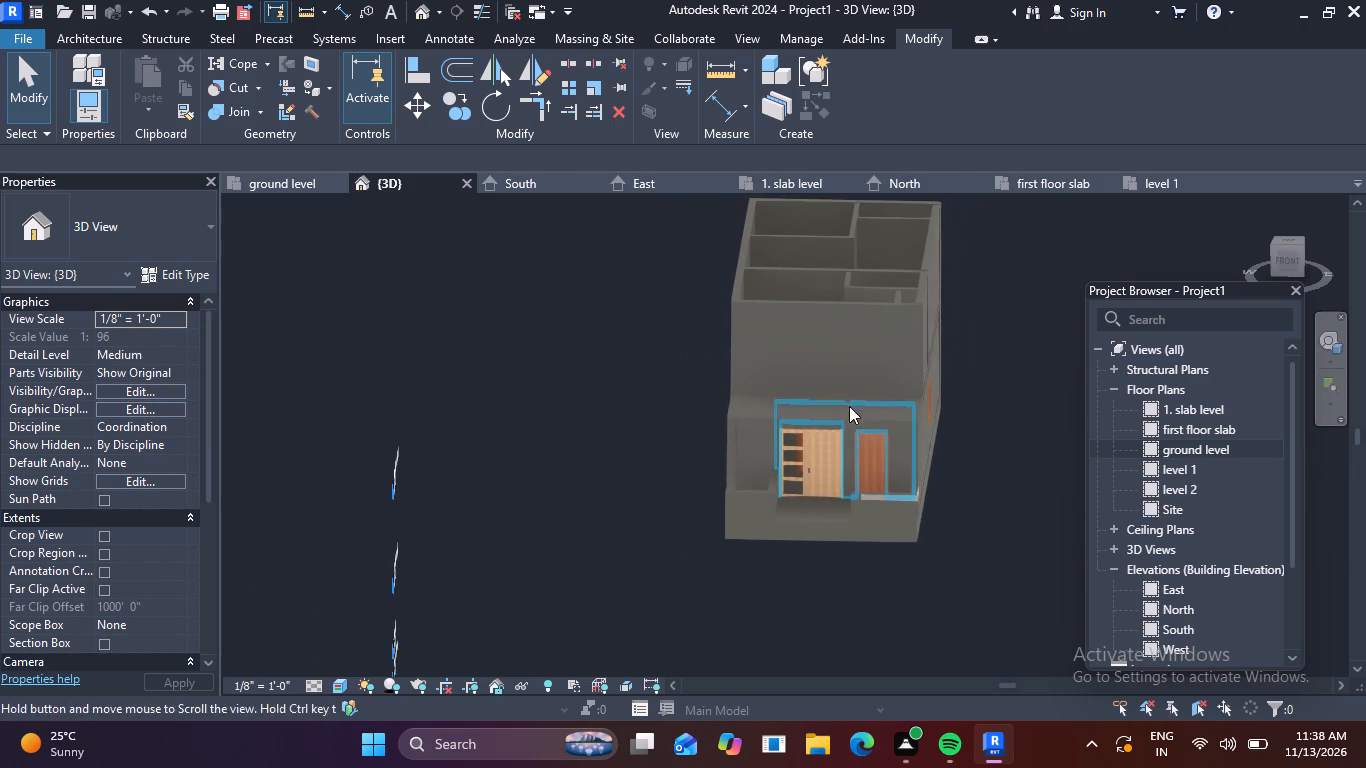
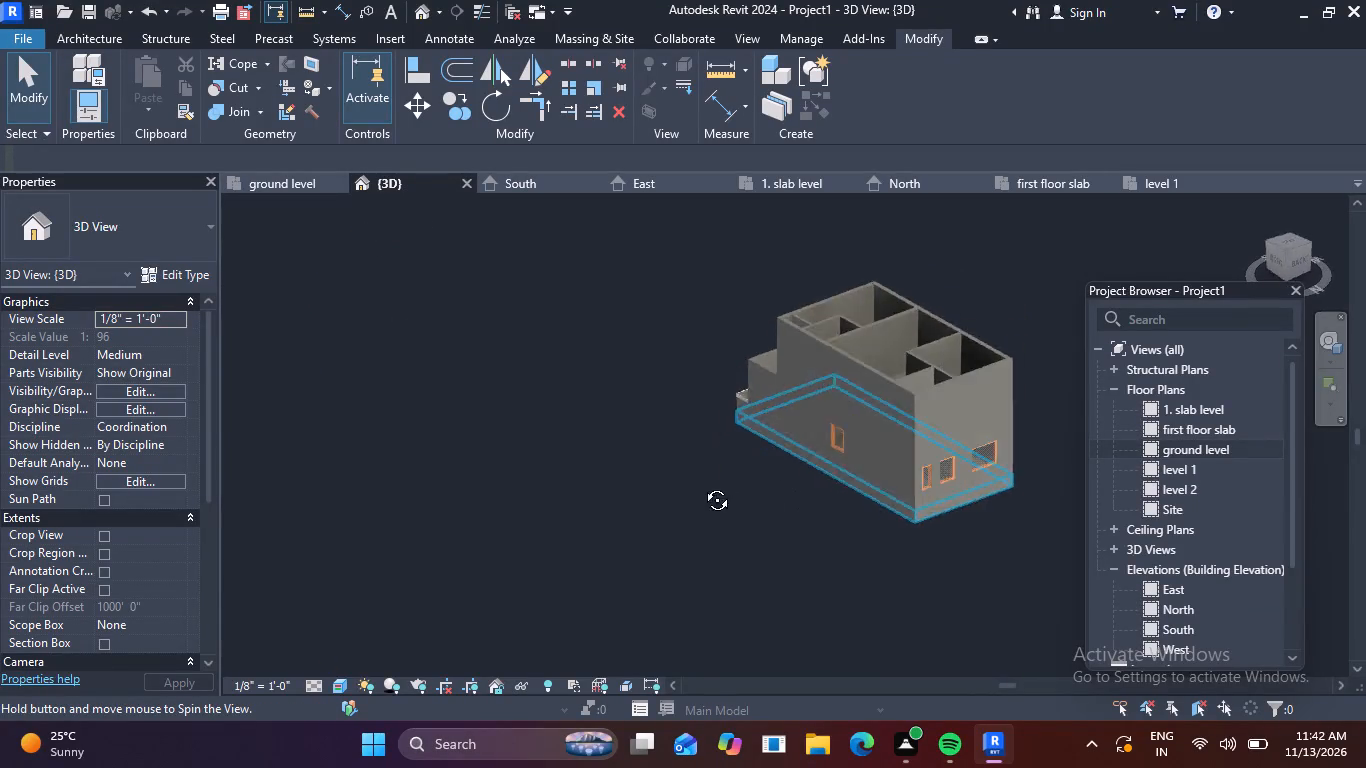
# Examine the front porch, its low walls and the entrance doors of the 3D model from several angles.
pyautogui.keyDown('shift'); pyautogui.moveTo(702, 485); pyautogui.dragTo(218, 415, button='middle'); pyautogui.keyUp('shift')
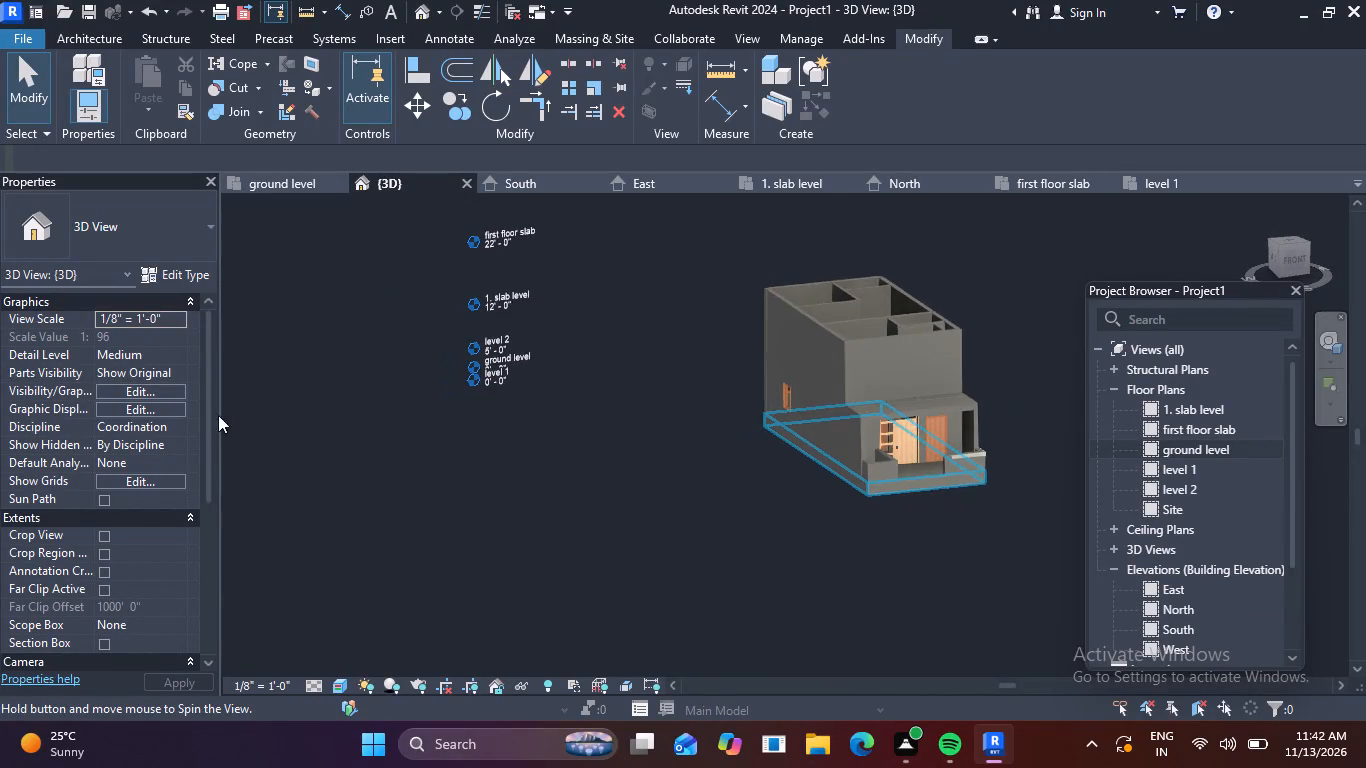
pyautogui.keyDown('shift'); pyautogui.moveTo(599, 412); pyautogui.dragTo(563, 443, button='middle'); pyautogui.keyUp('shift')
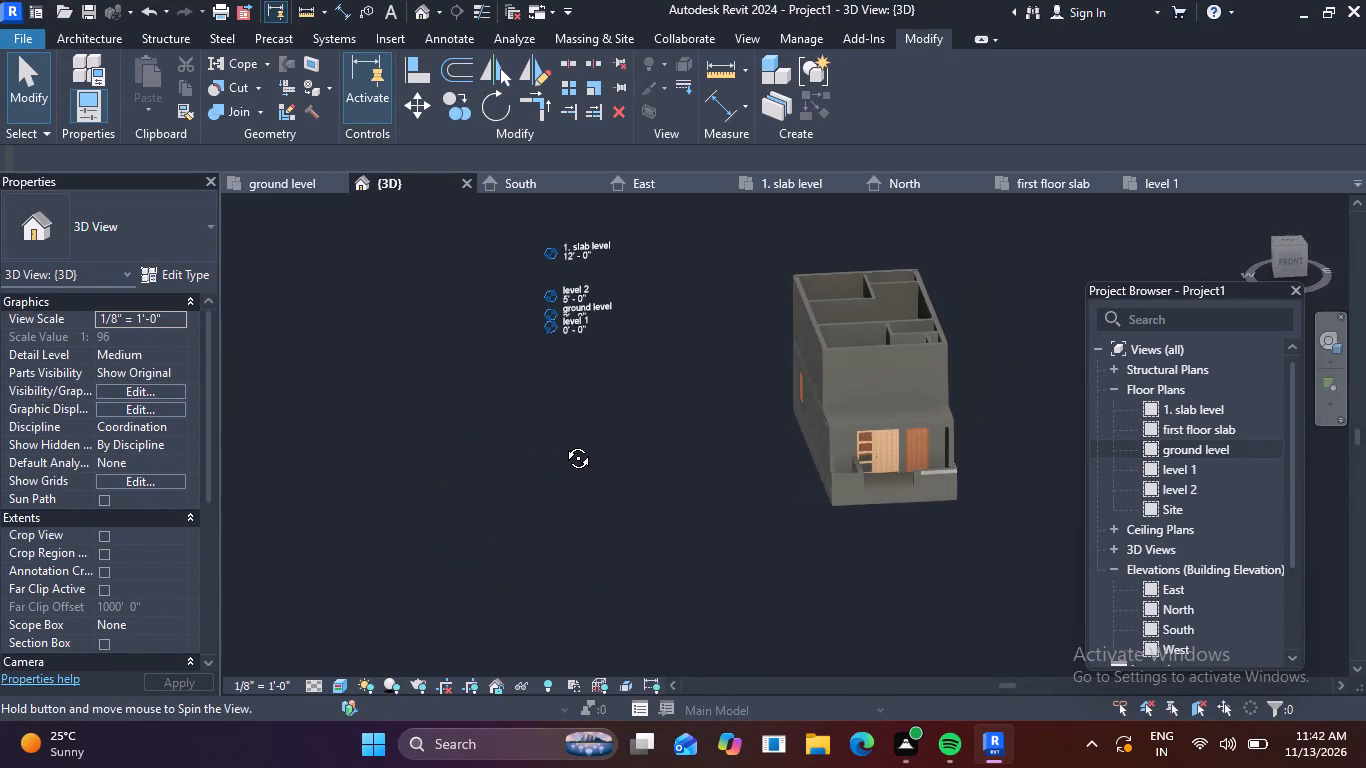
pyautogui.keyDown('shift'); pyautogui.moveTo(563, 443); pyautogui.dragTo(560, 439, button='middle'); pyautogui.keyUp('shift')
pyautogui.scroll(5, 1042, 340)
pyautogui.press('Escape')
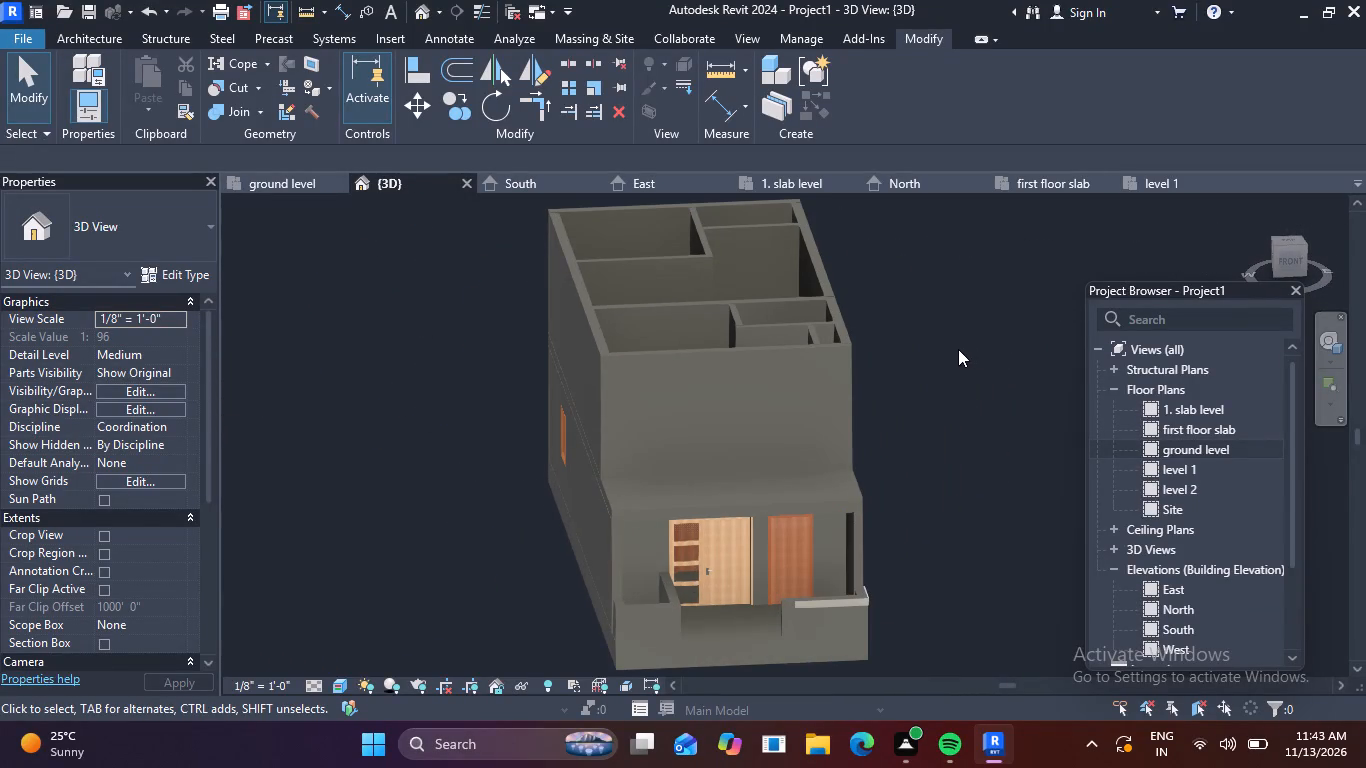
pyautogui.press('Escape')
pyautogui.press('Escape')
pyautogui.scroll(3, 811, 627)
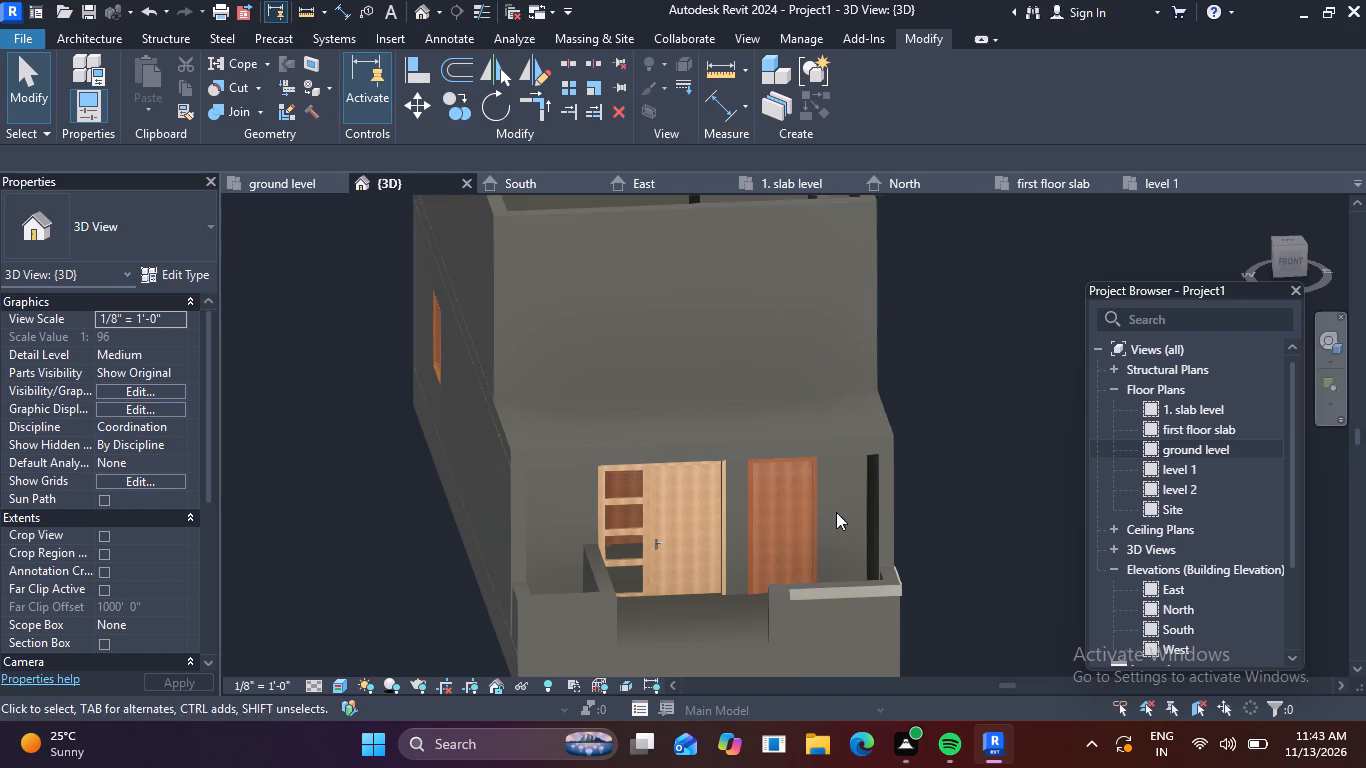
pyautogui.scroll(-3, 820, 499)
pyautogui.moveTo(717, 559); pyautogui.dragTo(693, 462, button='middle')
pyautogui.scroll(4, 700, 517)
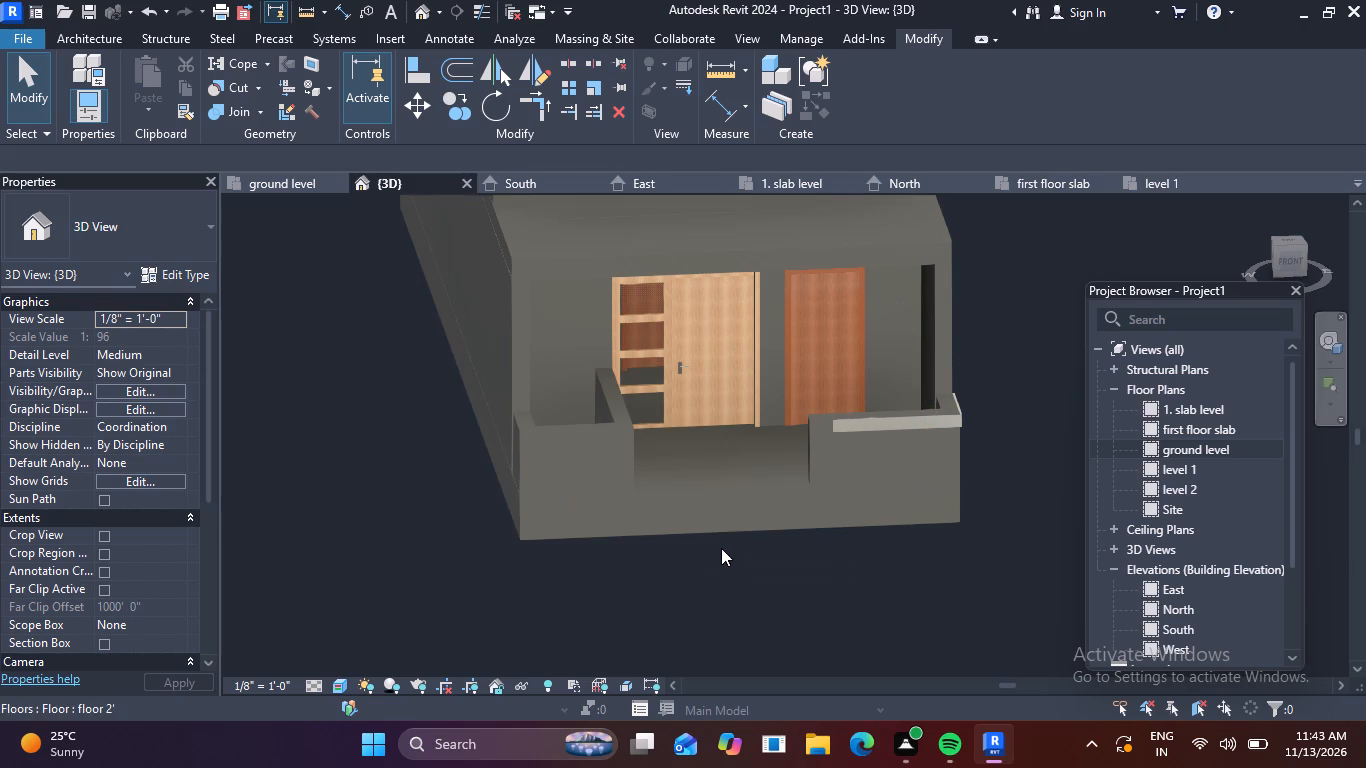
pyautogui.keyDown('shift'); pyautogui.moveTo(744, 537); pyautogui.dragTo(726, 633, button='middle'); pyautogui.keyUp('shift')
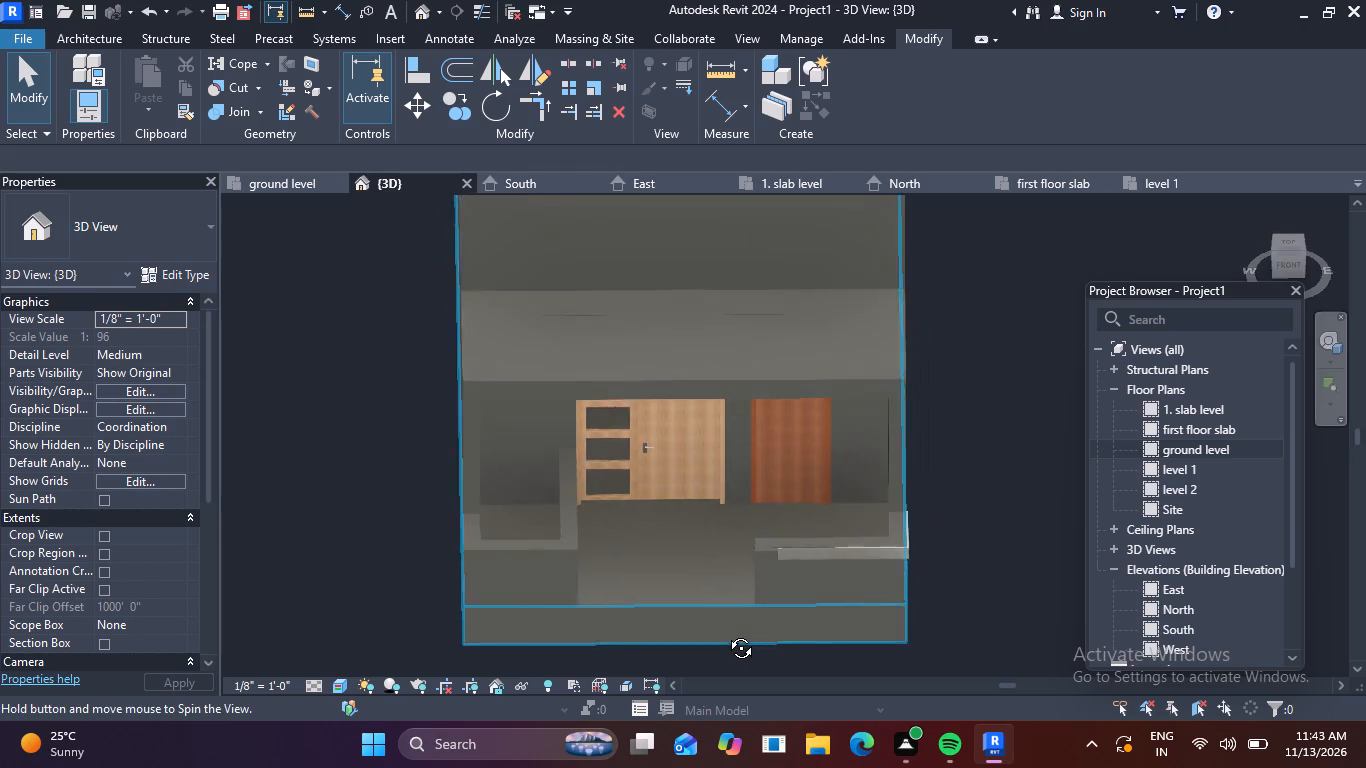
pyautogui.keyDown('shift'); pyautogui.moveTo(726, 633); pyautogui.dragTo(721, 643, button='middle'); pyautogui.keyUp('shift')
pyautogui.moveTo(710, 600); pyautogui.dragTo(798, 446, button='middle')
pyautogui.middleClick(858, 342)
pyautogui.keyDown('shift'); pyautogui.moveTo(752, 521); pyautogui.dragTo(741, 572, button='middle'); pyautogui.keyUp('shift')
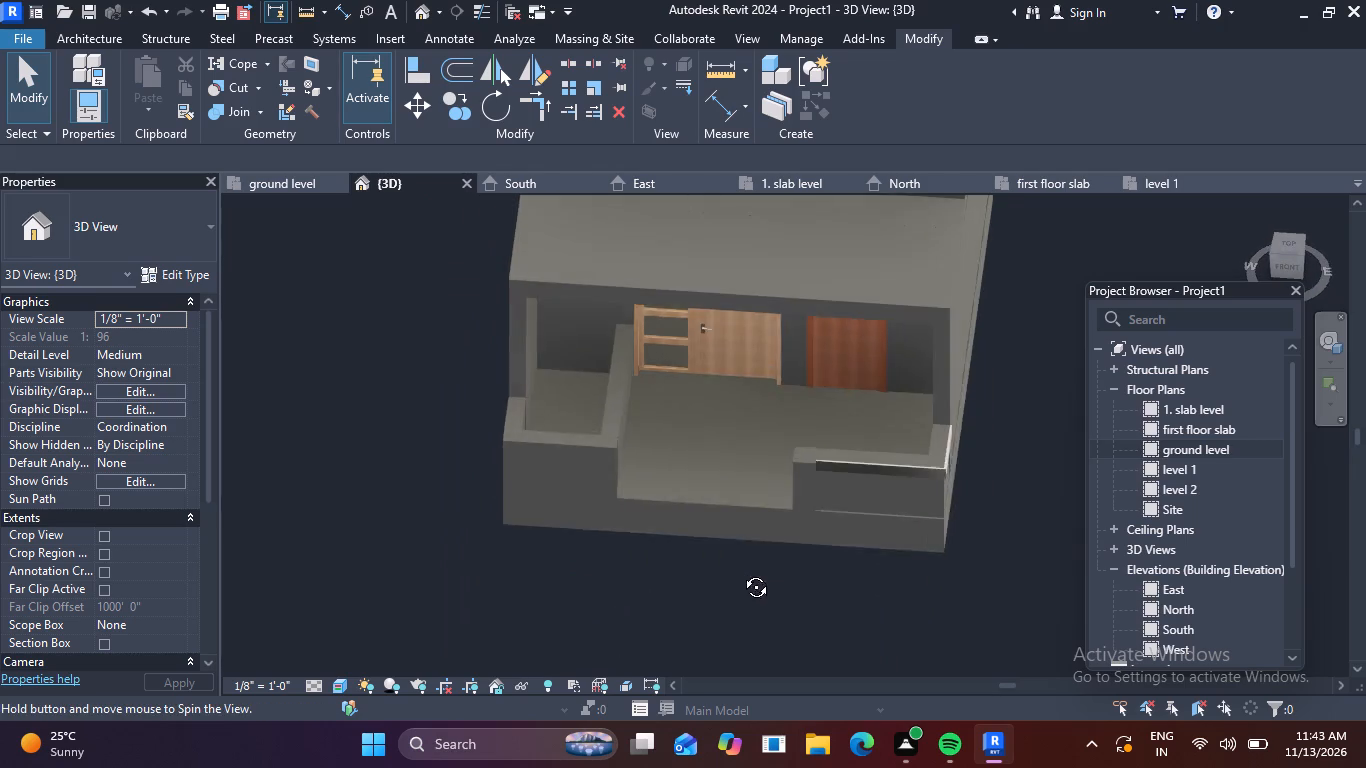
pyautogui.keyDown('shift'); pyautogui.moveTo(741, 572); pyautogui.dragTo(730, 670, button='middle'); pyautogui.keyUp('shift')
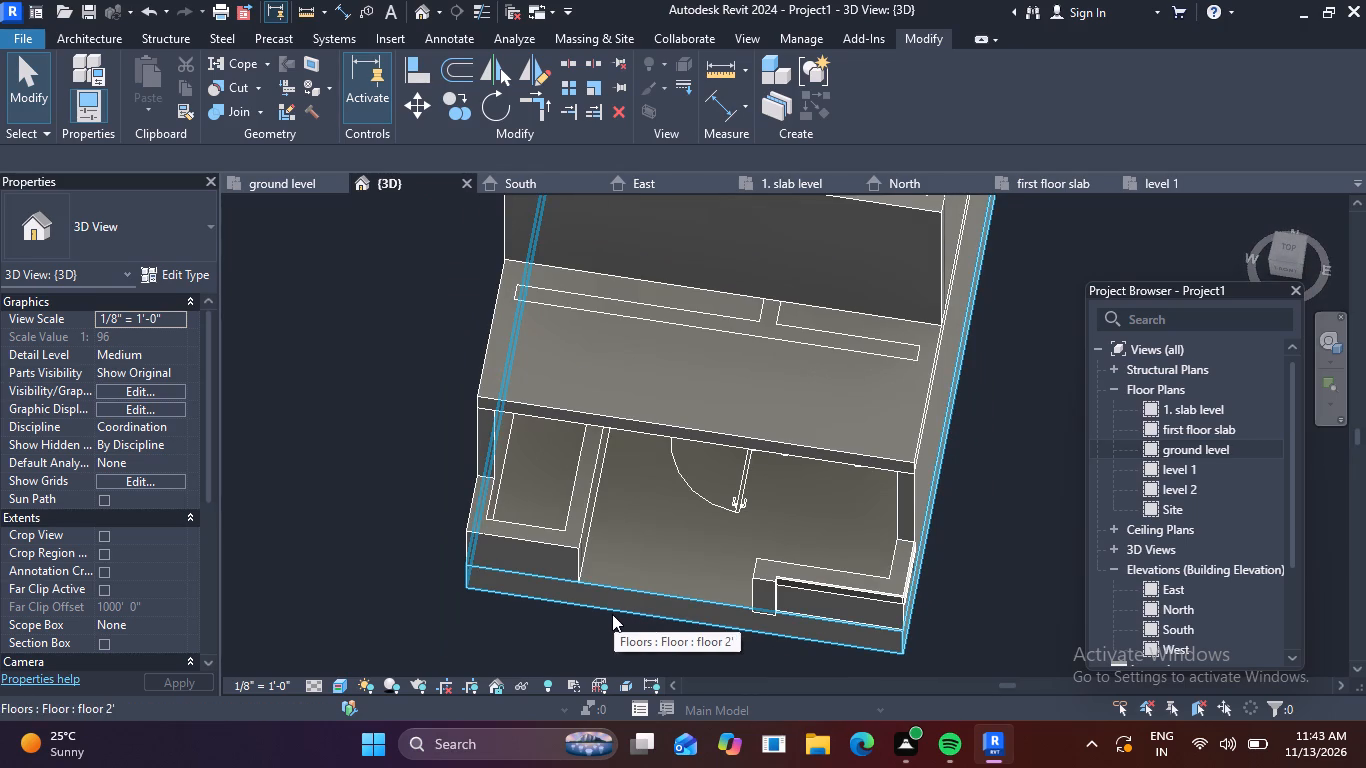
pyautogui.scroll(4, 609, 612)
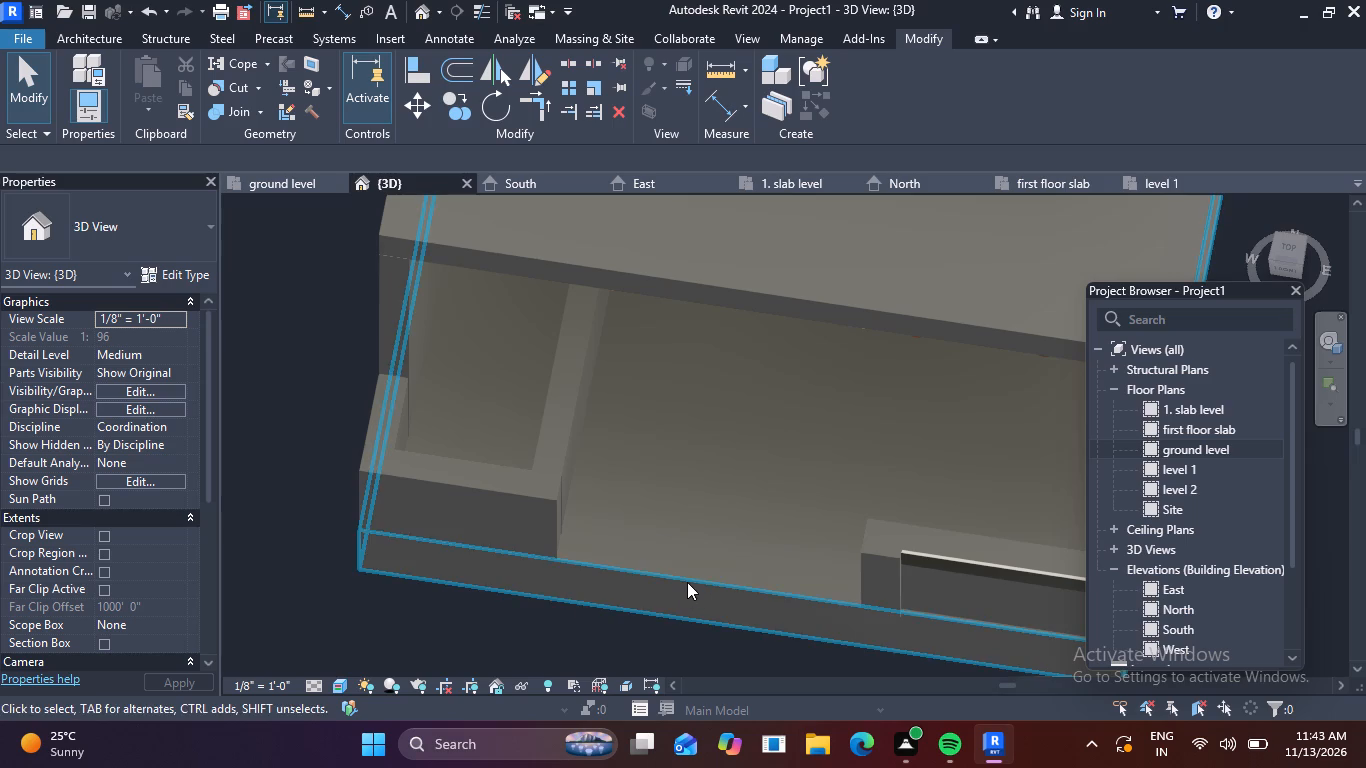
pyautogui.keyDown('shift'); pyautogui.moveTo(729, 668); pyautogui.dragTo(780, 511, button='middle'); pyautogui.keyUp('shift')
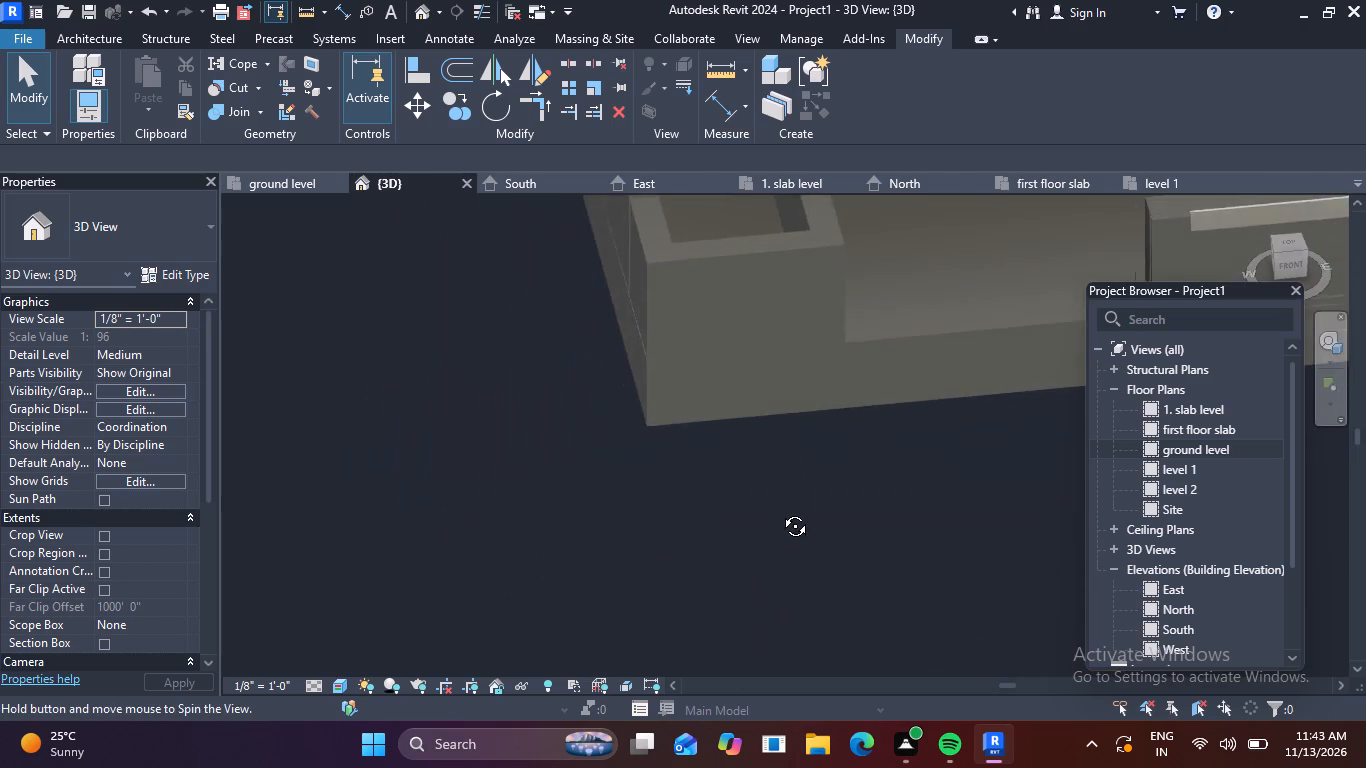
pyautogui.keyDown('shift'); pyautogui.moveTo(780, 511); pyautogui.dragTo(786, 501, button='middle'); pyautogui.keyUp('shift')
pyautogui.moveTo(847, 456); pyautogui.dragTo(414, 608, button='middle')
pyautogui.keyDown('shift'); pyautogui.scroll(1, 724, 478); pyautogui.keyUp('shift')
pyautogui.keyDown('shift'); pyautogui.moveTo(725, 473); pyautogui.dragTo(733, 436, button='middle'); pyautogui.keyUp('shift')
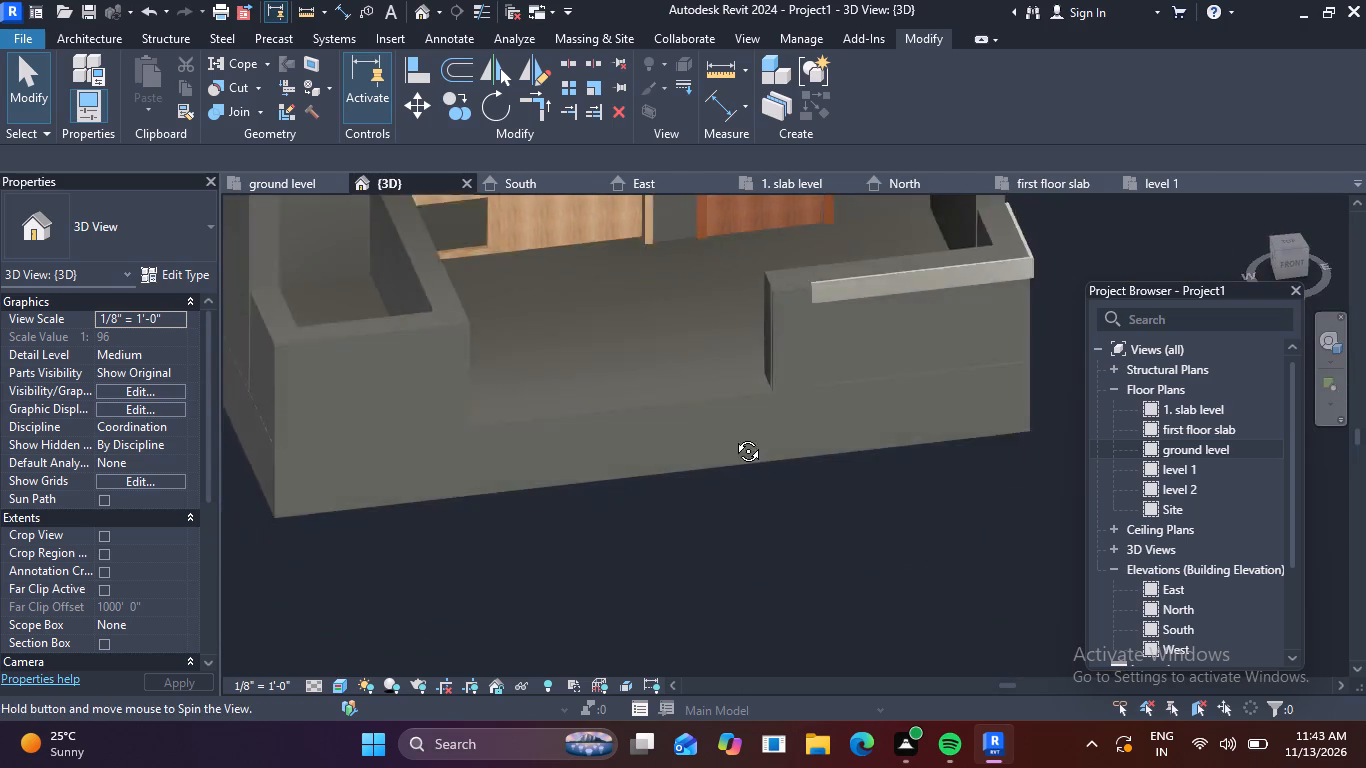
pyautogui.keyDown('shift'); pyautogui.moveTo(733, 436); pyautogui.dragTo(731, 358, button='middle'); pyautogui.keyUp('shift')
pyautogui.moveTo(760, 305); pyautogui.dragTo(621, 628, button='middle')
pyautogui.scroll(1, 621, 628)
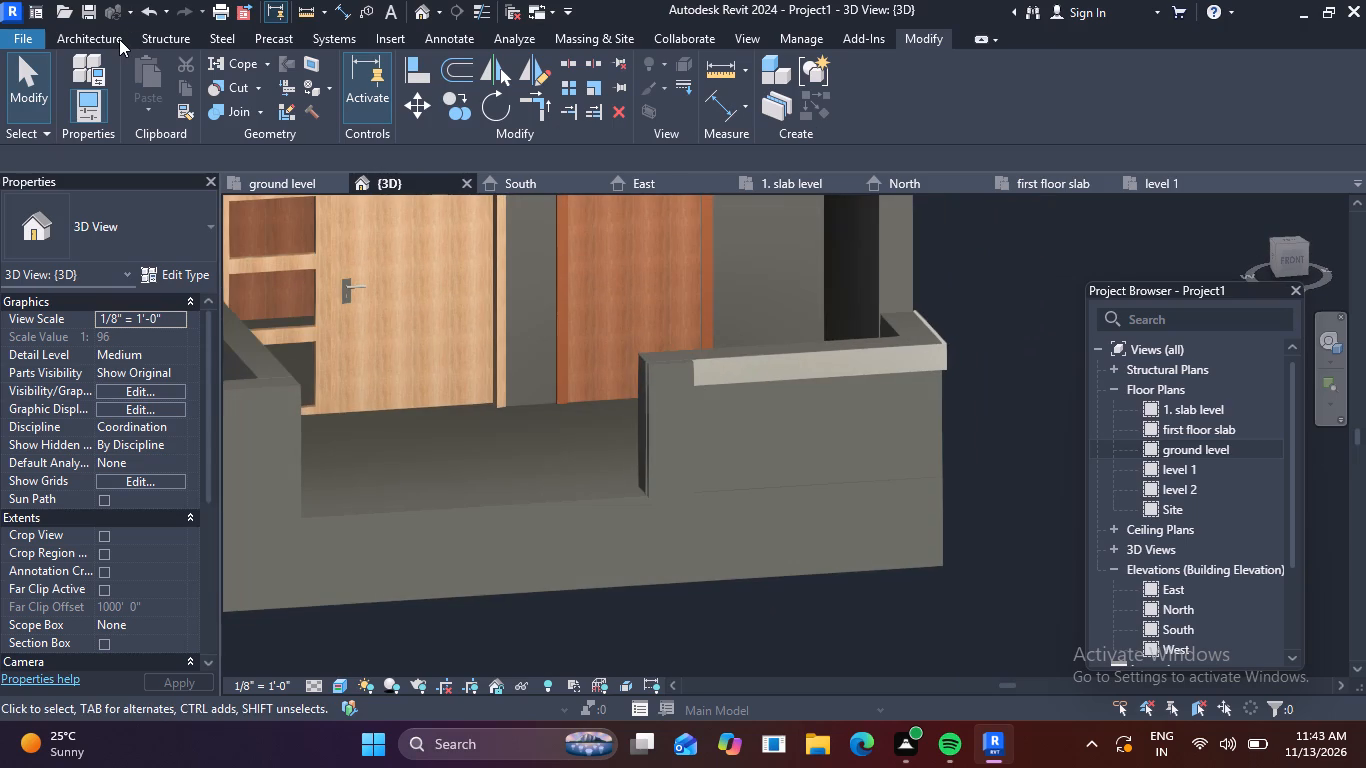
pyautogui.scroll(-4, 463, 259)
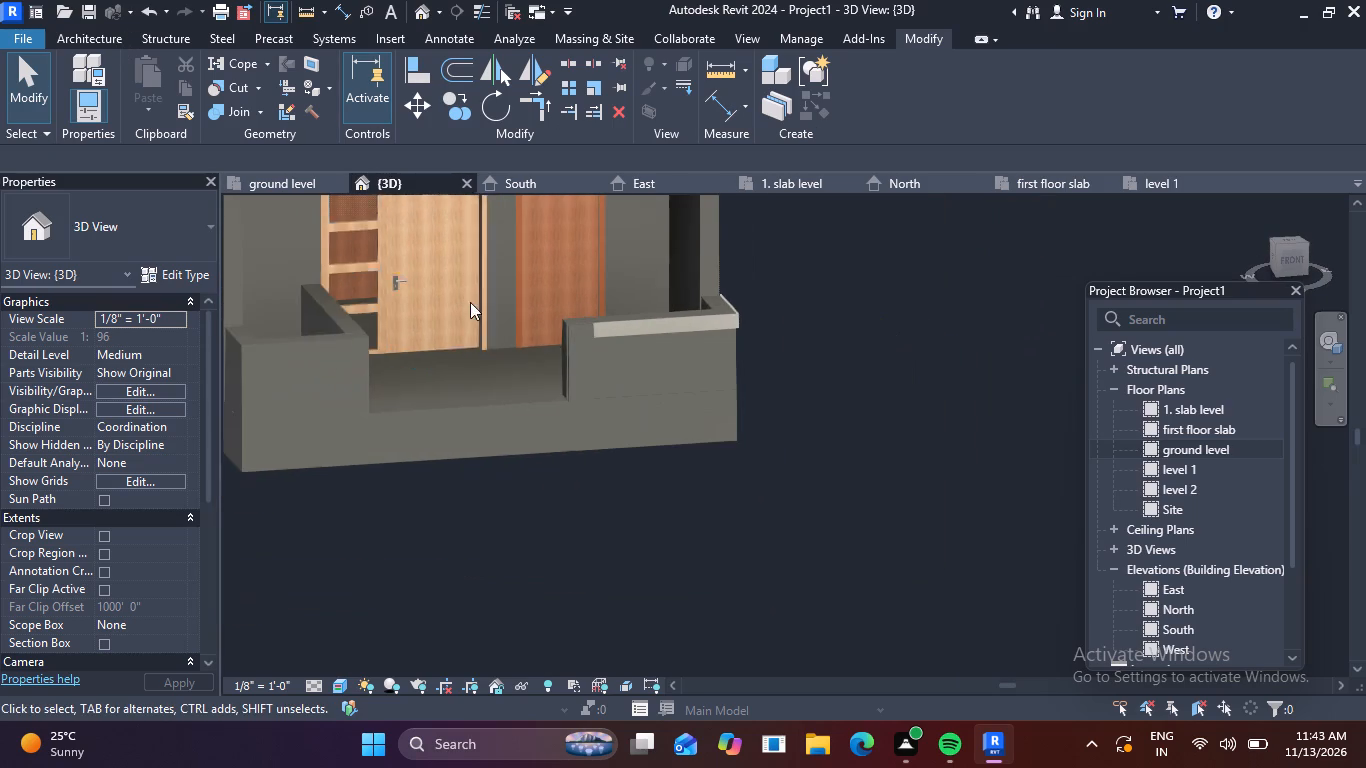
# Delete the short, low wall 9" segment on the west side of the front porch, working in the ground level floor plan.
pyautogui.moveTo(479, 323); pyautogui.dragTo(619, 373, button='middle')
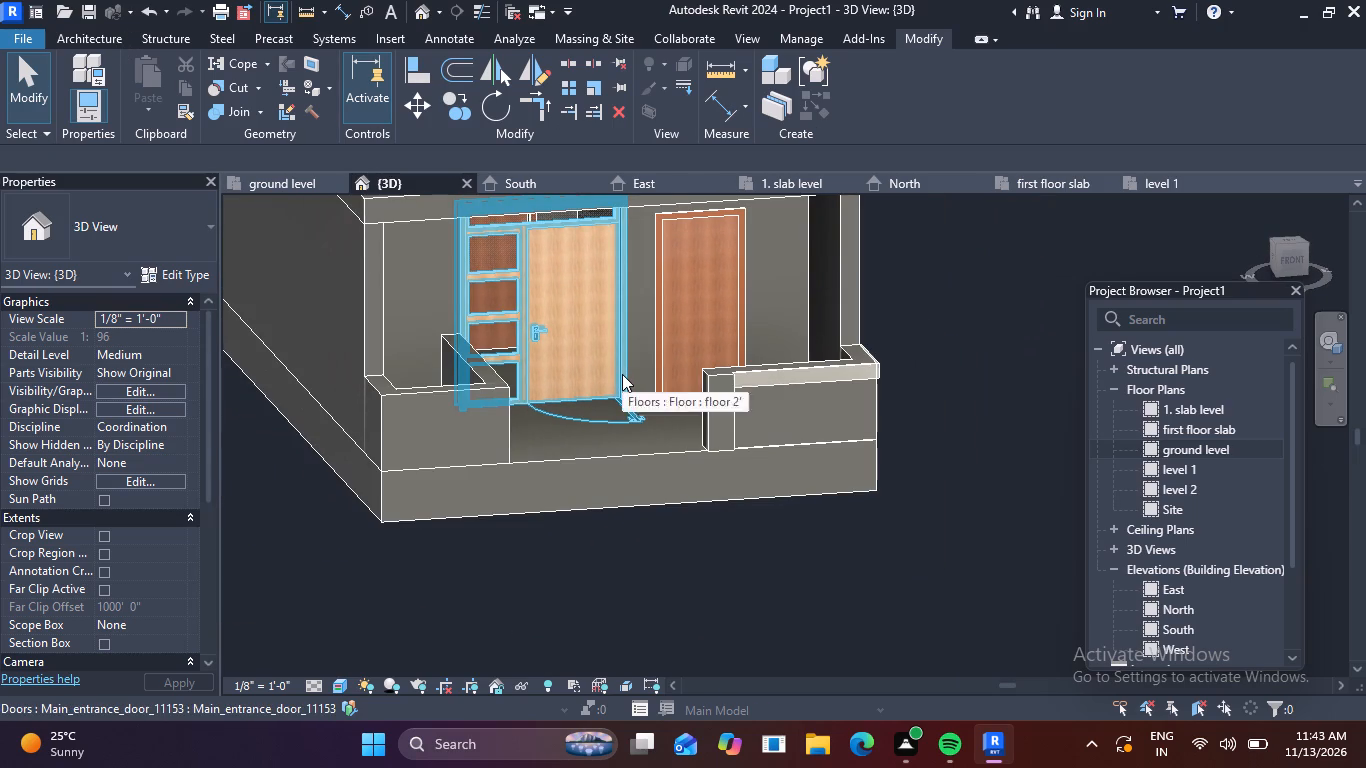
pyautogui.click(372, 383)
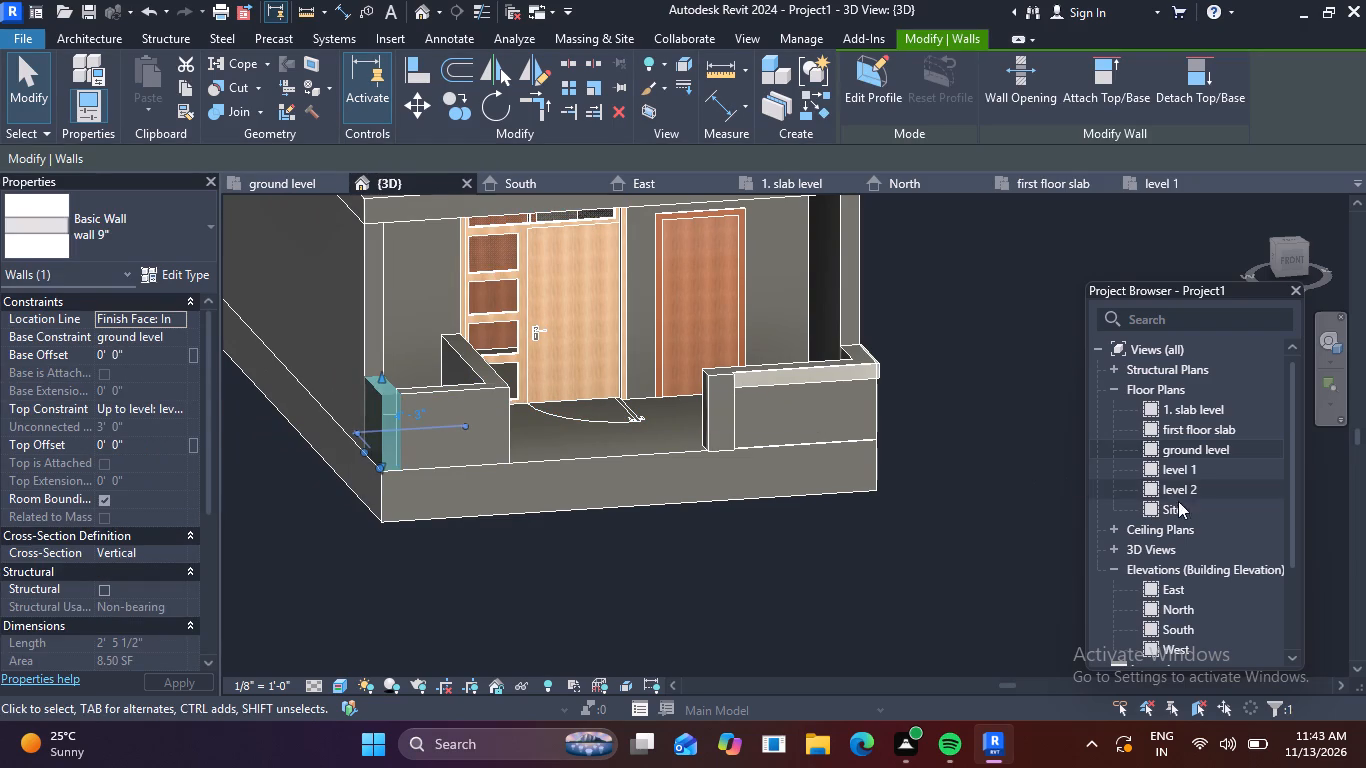
pyautogui.doubleClick(1149, 447)
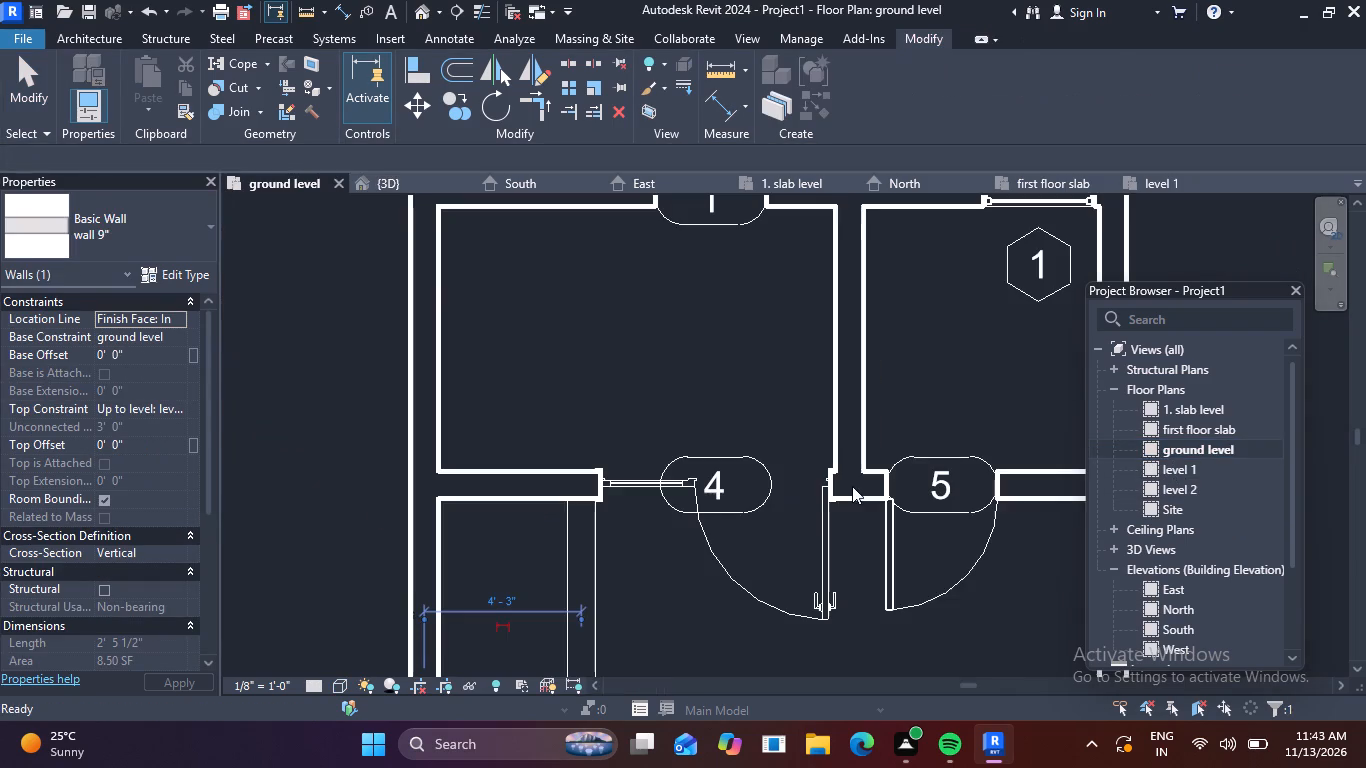
pyautogui.scroll(-6, 614, 531)
pyautogui.moveTo(609, 533); pyautogui.dragTo(619, 448, button='middle')
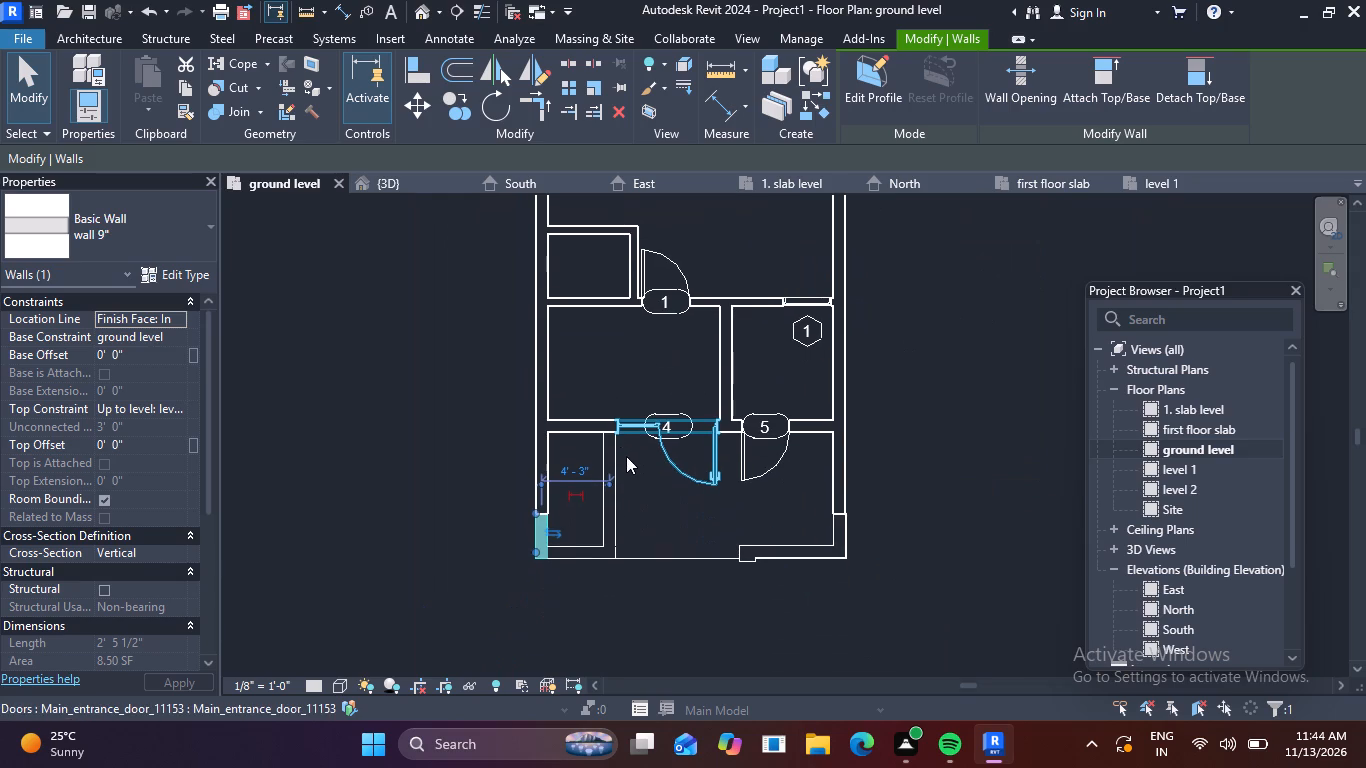
pyautogui.press('Delete')
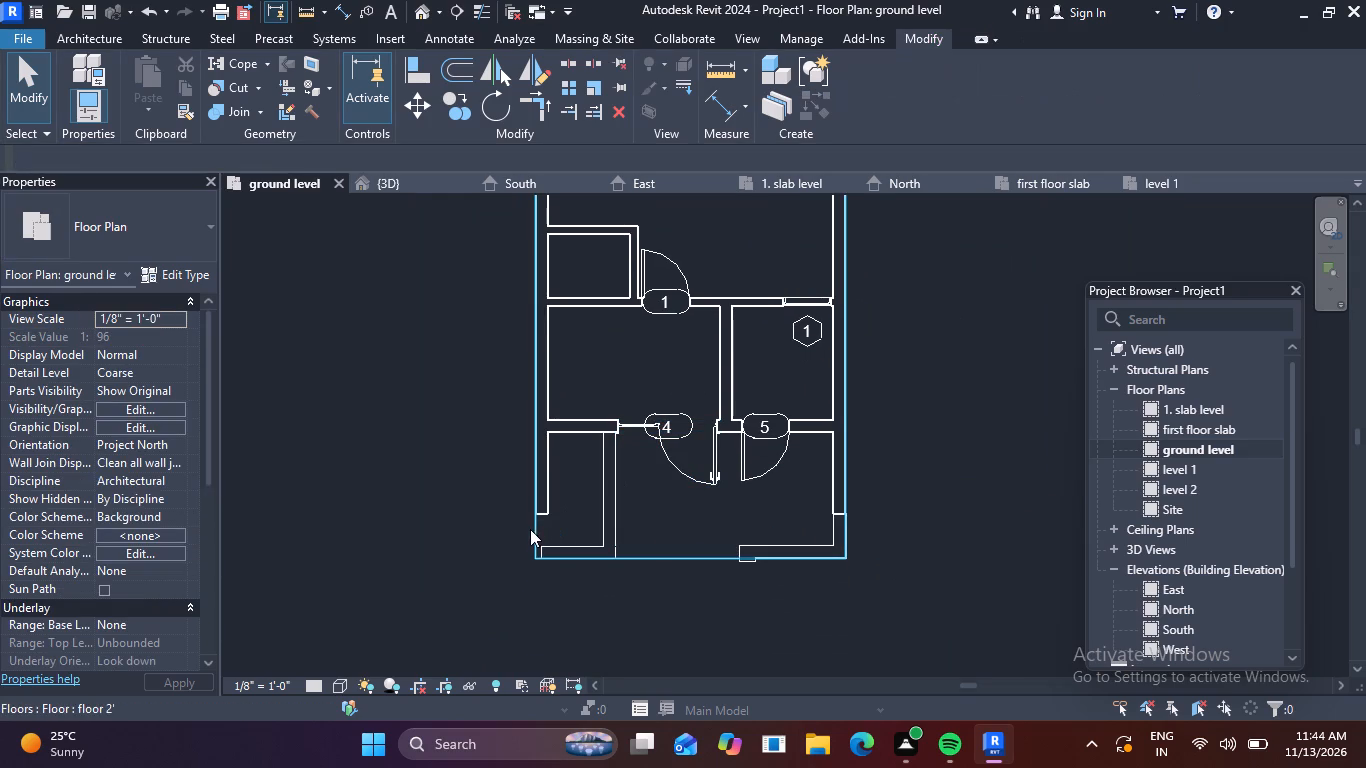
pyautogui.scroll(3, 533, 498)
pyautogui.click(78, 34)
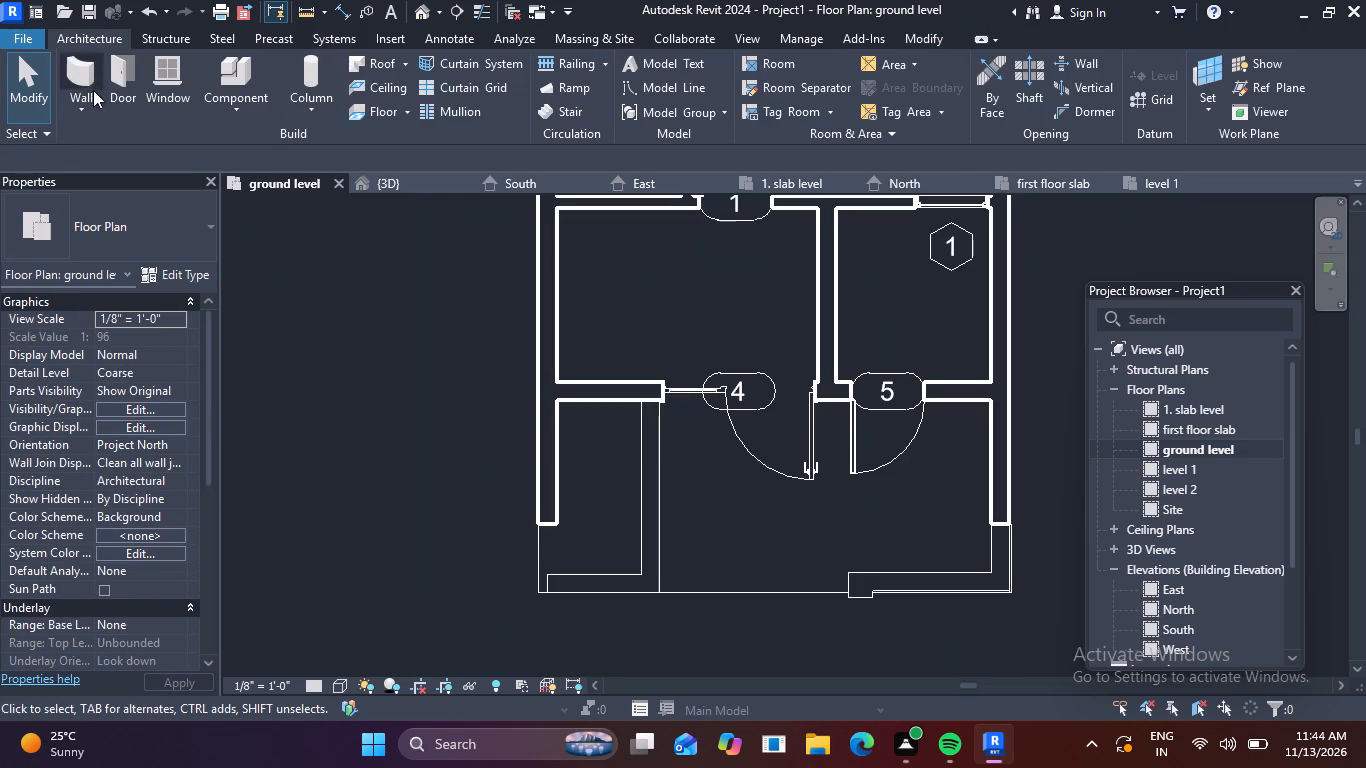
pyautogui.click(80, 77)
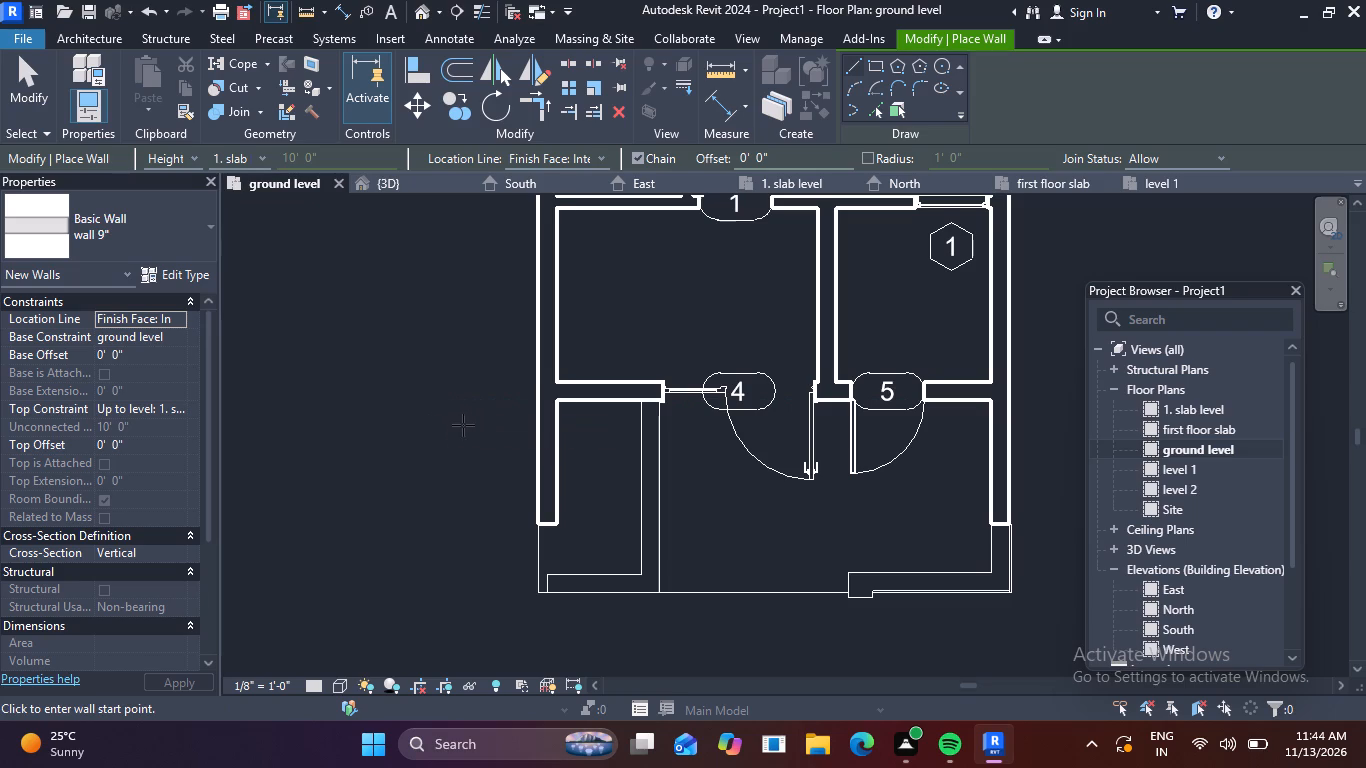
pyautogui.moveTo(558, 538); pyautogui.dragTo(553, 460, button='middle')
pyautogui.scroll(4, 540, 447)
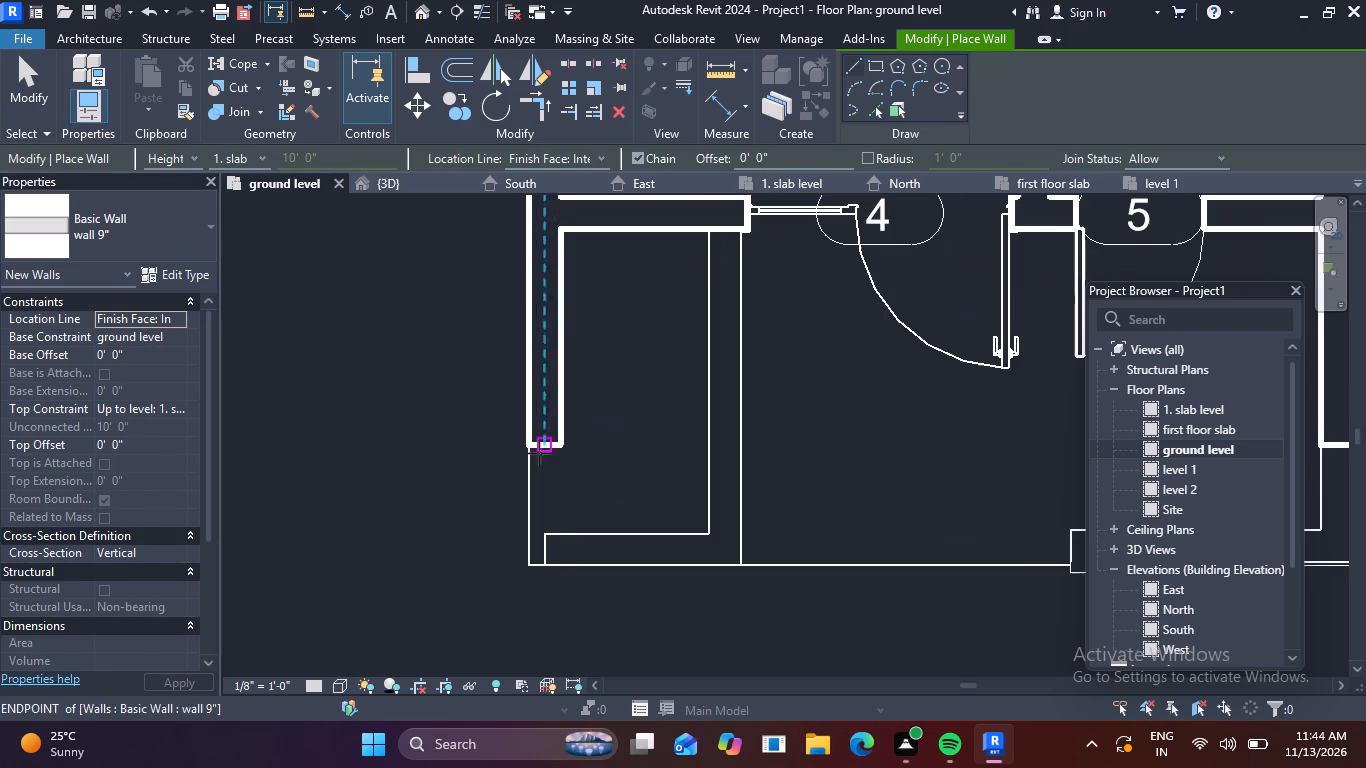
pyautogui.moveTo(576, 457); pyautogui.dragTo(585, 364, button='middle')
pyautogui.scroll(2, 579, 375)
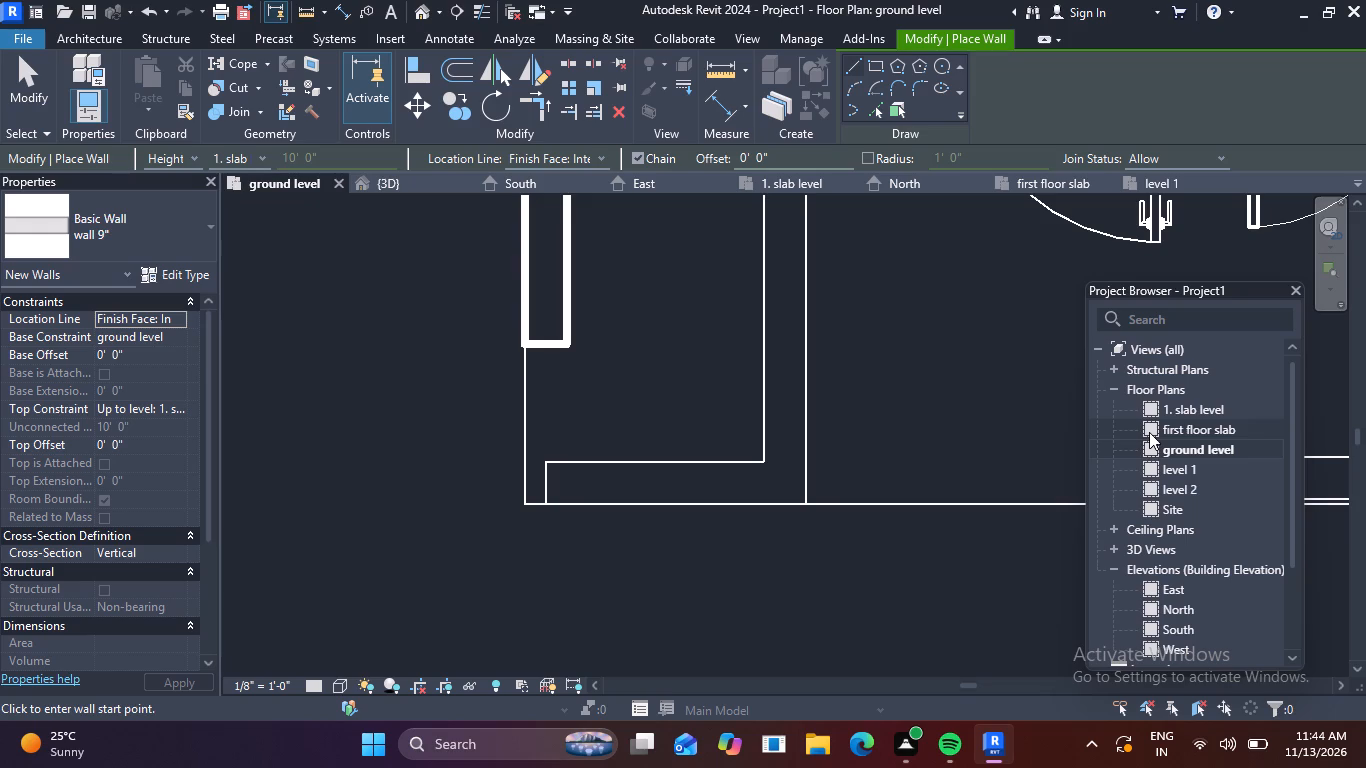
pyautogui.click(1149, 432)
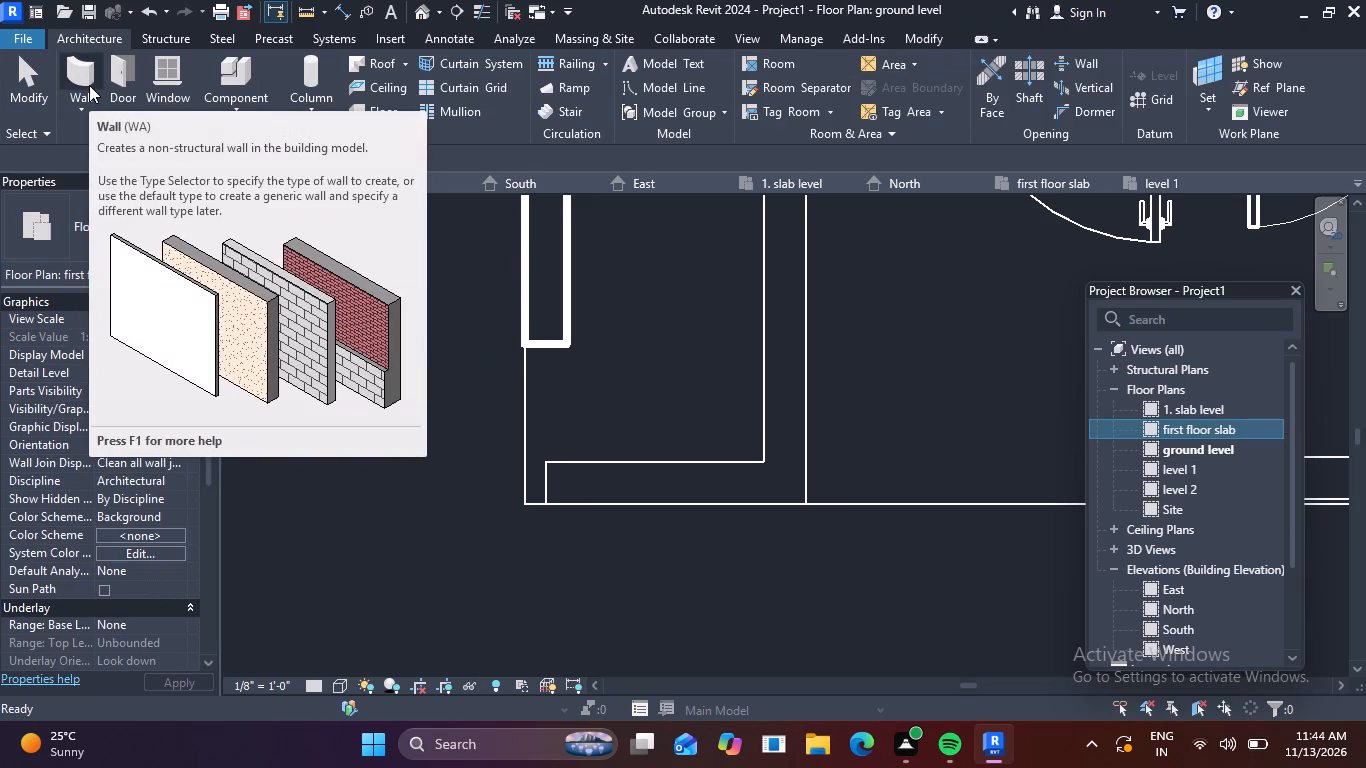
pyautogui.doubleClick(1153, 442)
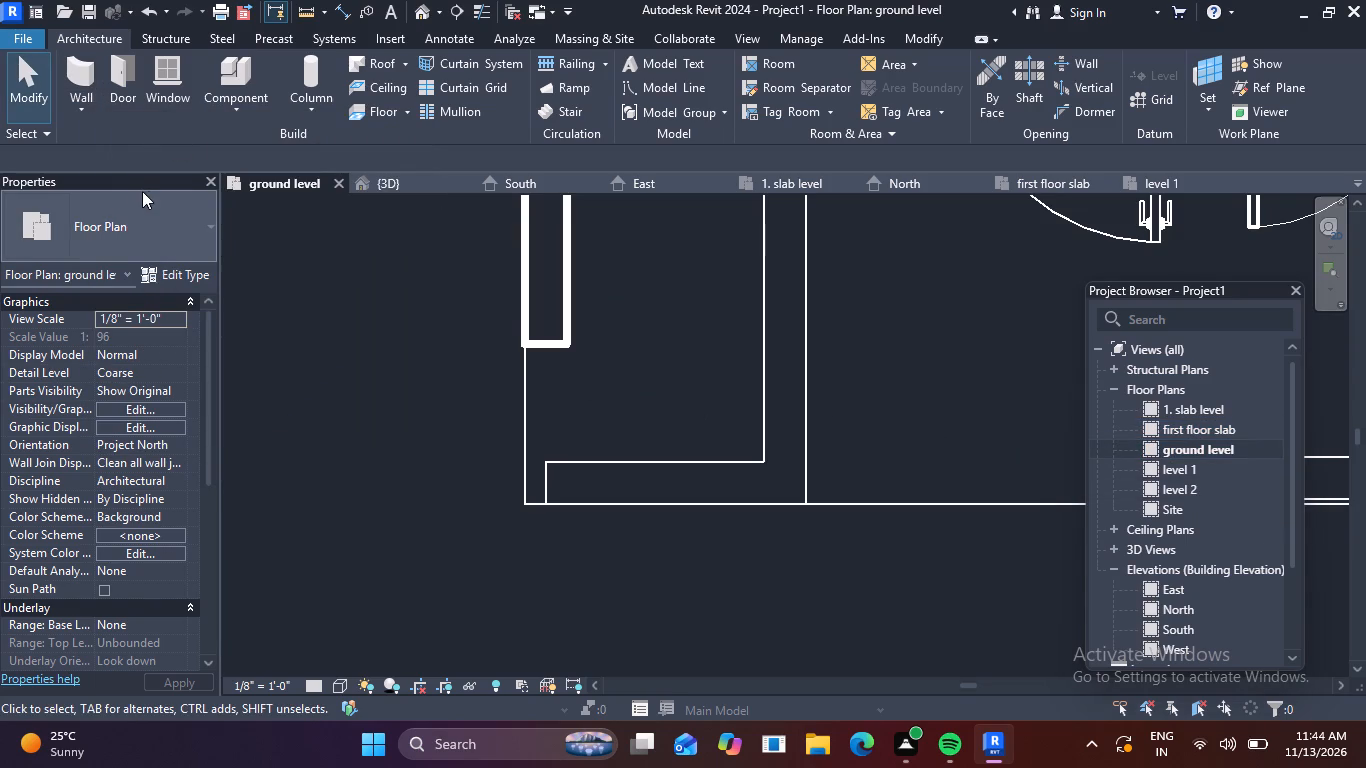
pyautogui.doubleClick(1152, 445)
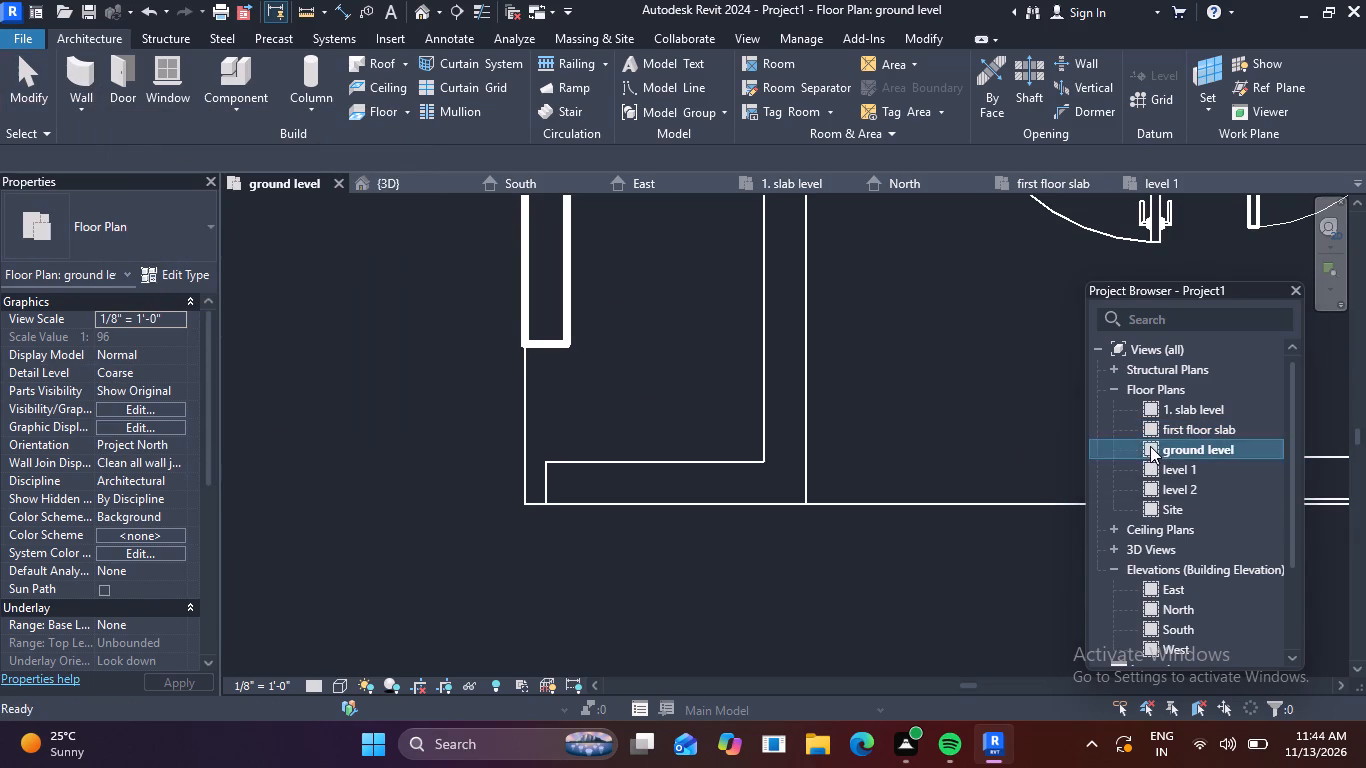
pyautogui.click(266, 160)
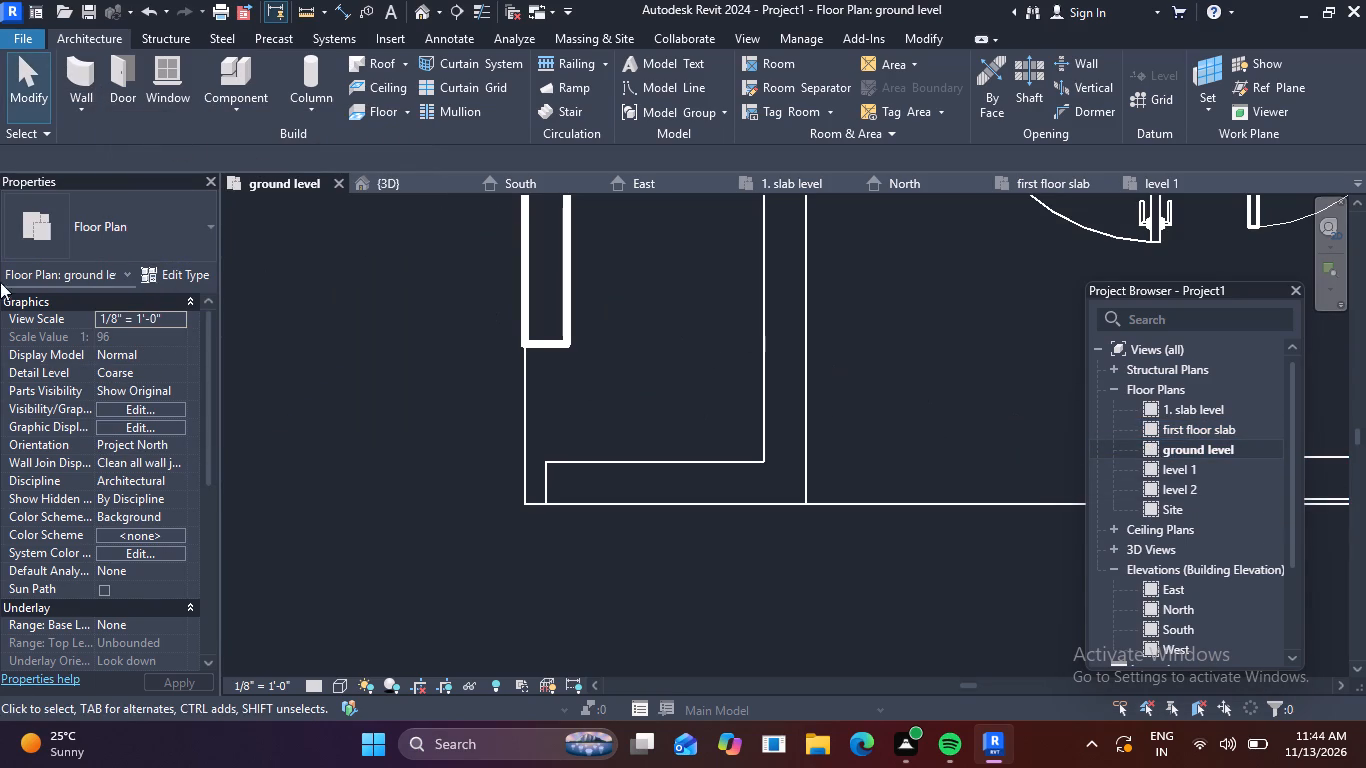
# Draw a wall 9" about 2' 10" long up to 1. slab level, from the west wall's end to the porch floor's front corner.
pyautogui.click(61, 98)
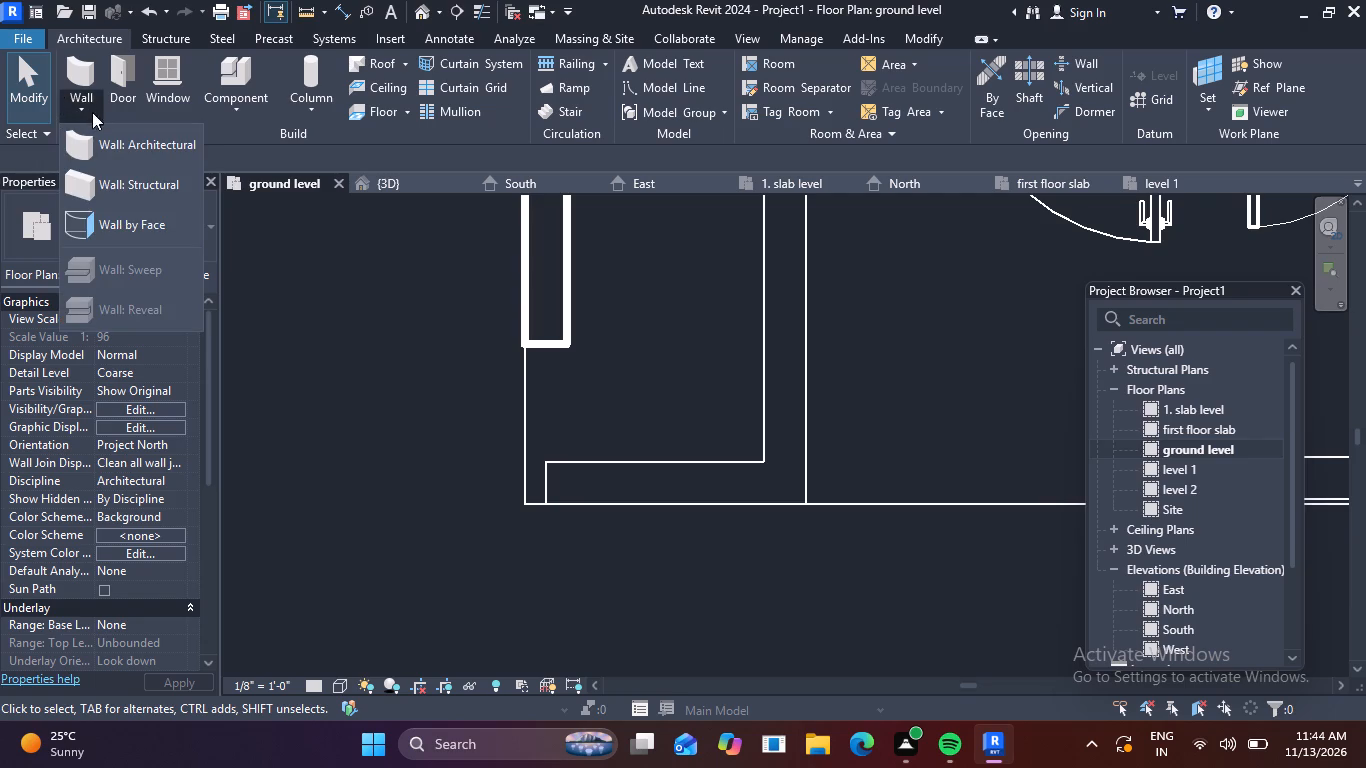
pyautogui.click(72, 84)
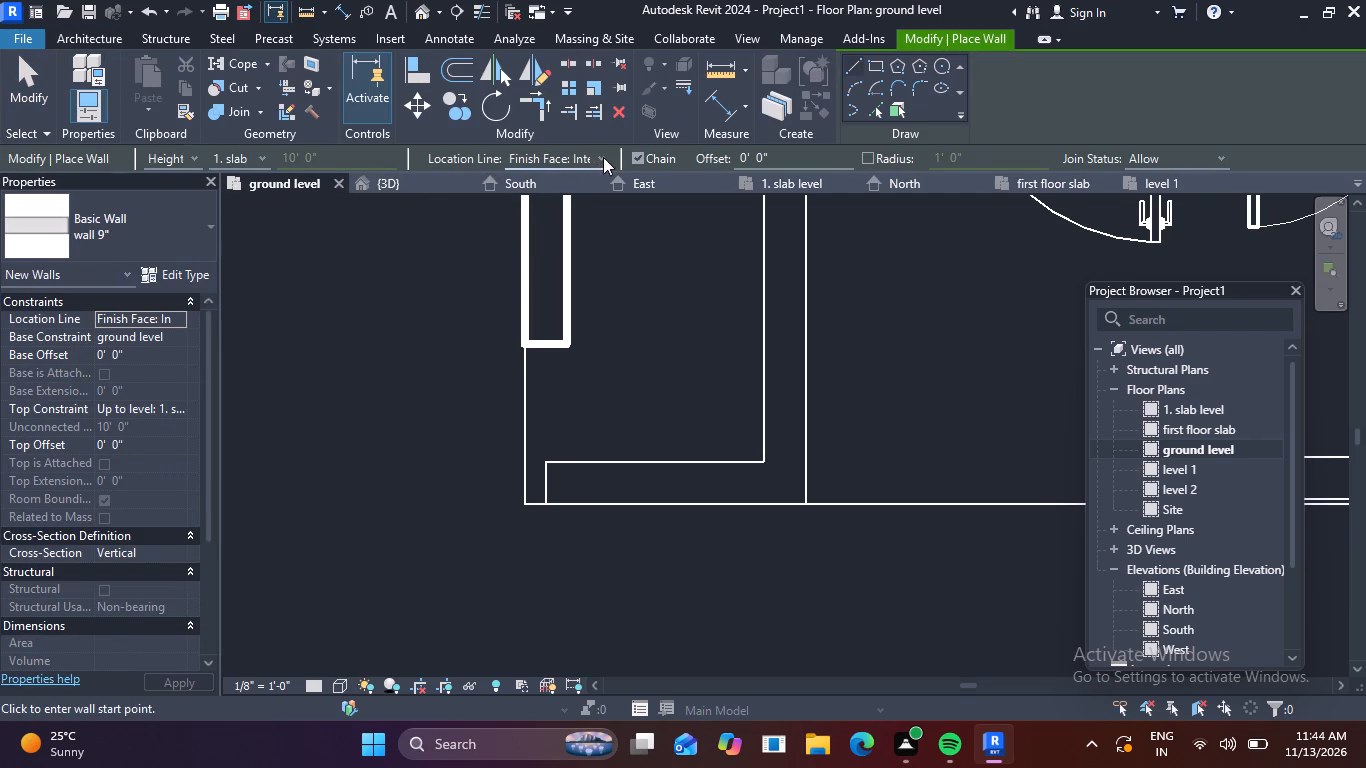
pyautogui.click(250, 156)
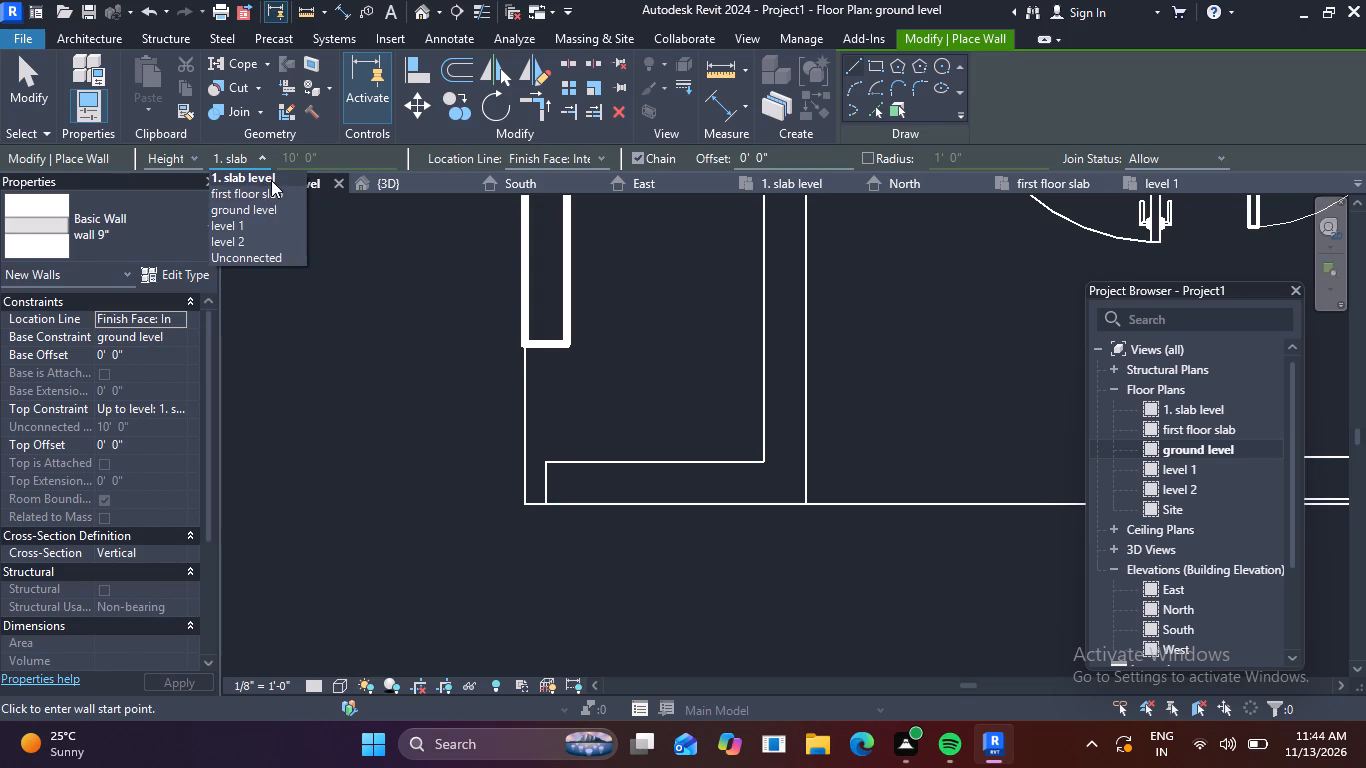
pyautogui.click(271, 180)
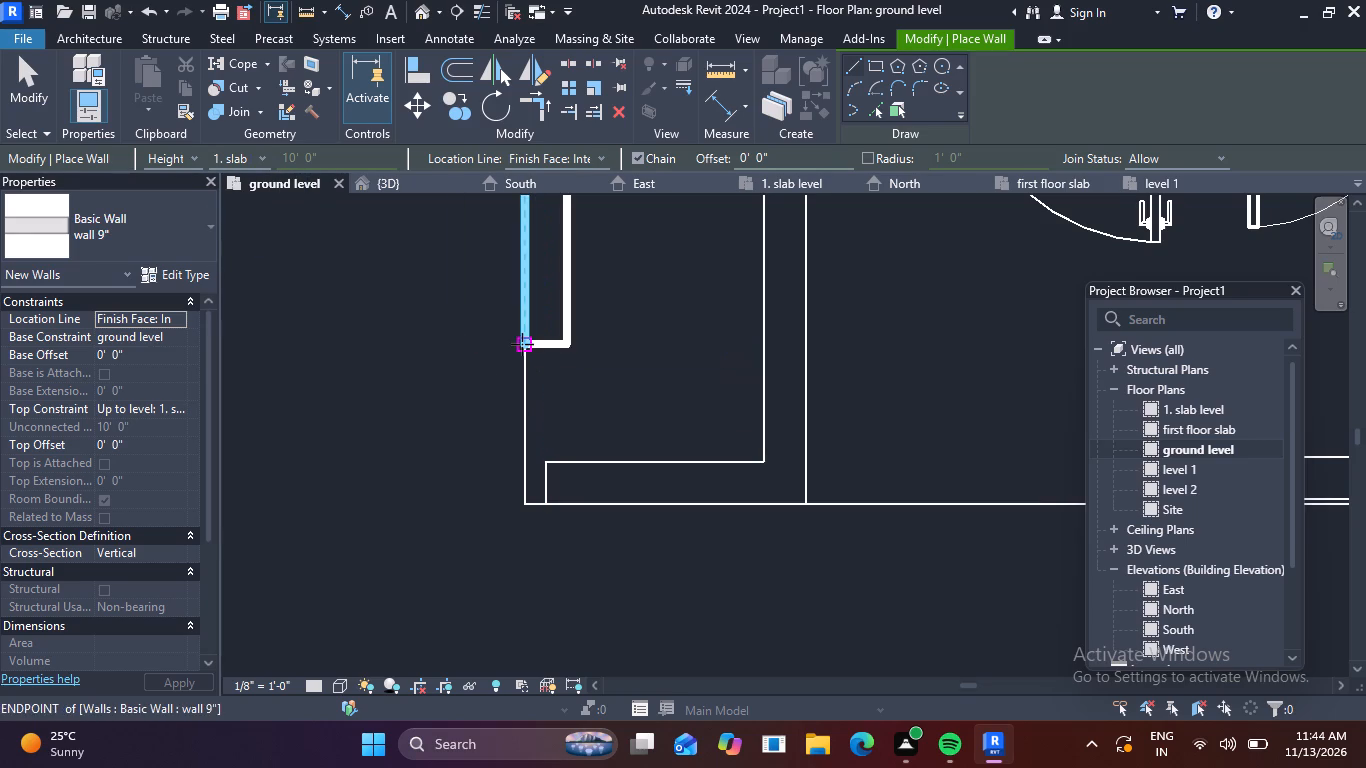
pyautogui.click(522, 344)
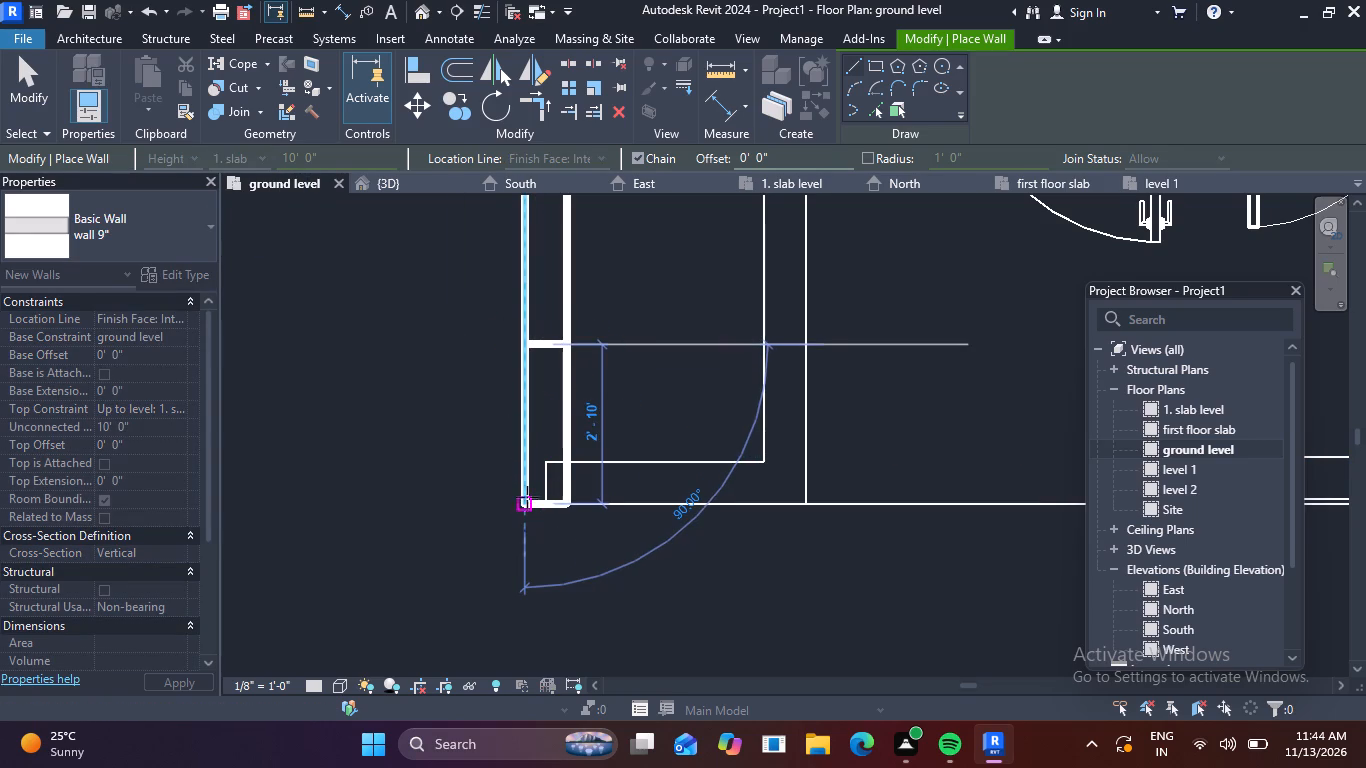
pyautogui.click(527, 501)
pyautogui.press('Escape')
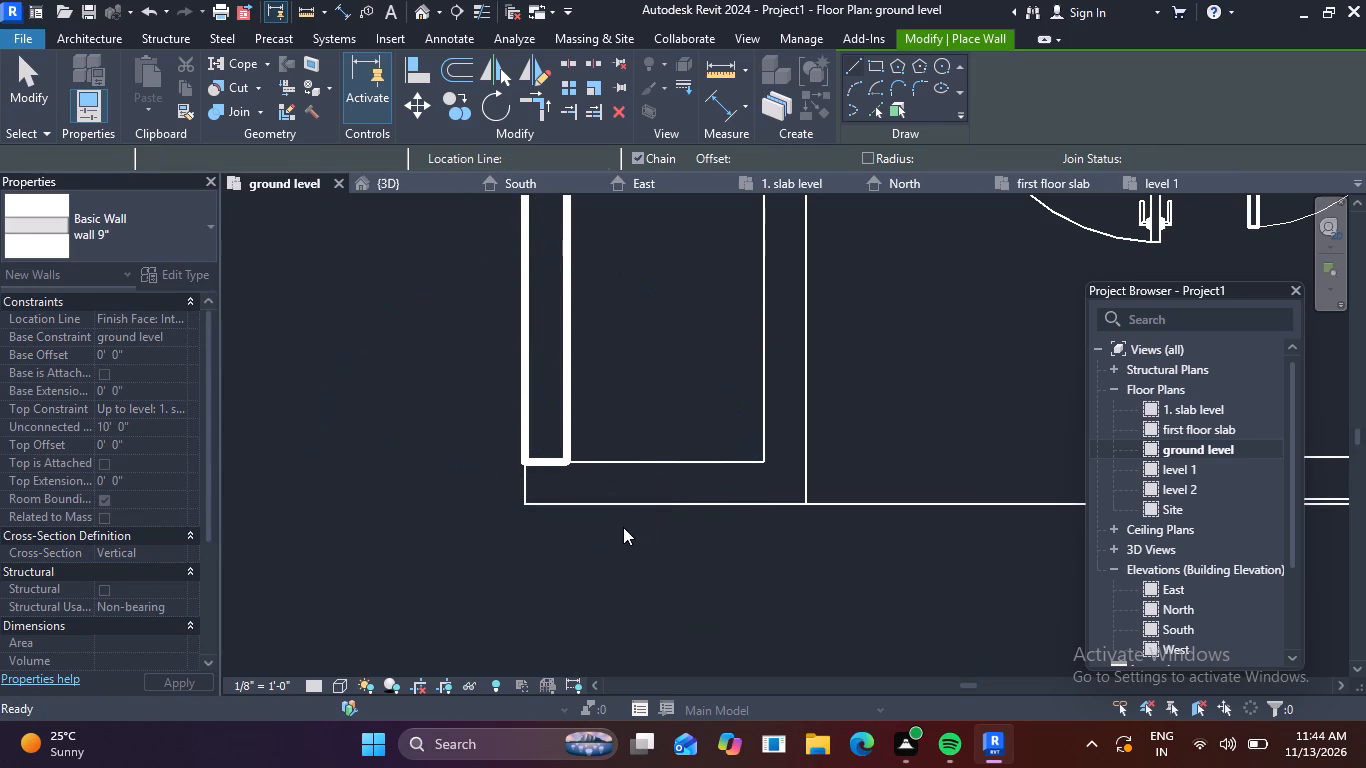
pyautogui.press('Escape')
# Inspect the new full-height west porch wall in the {3D} view.
pyautogui.scroll(-3, 582, 527)
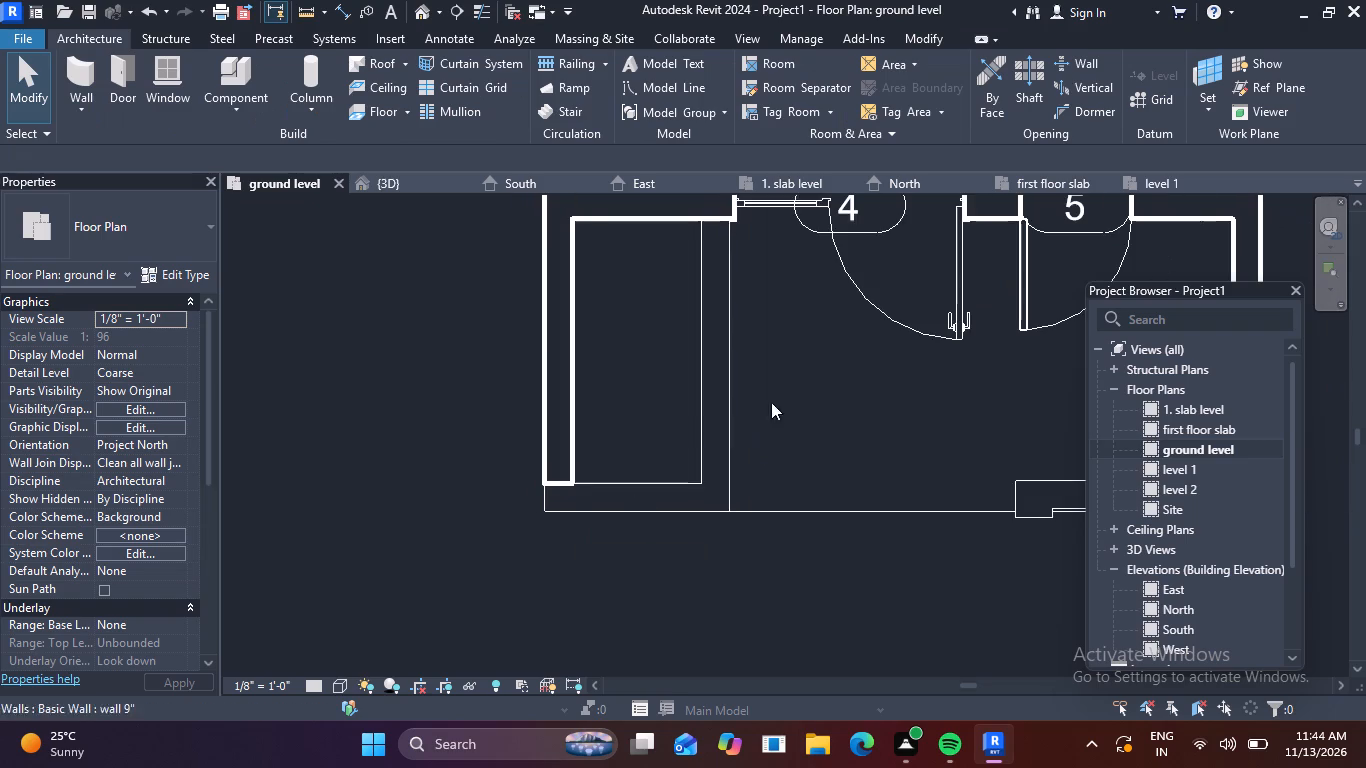
pyautogui.click(359, 181)
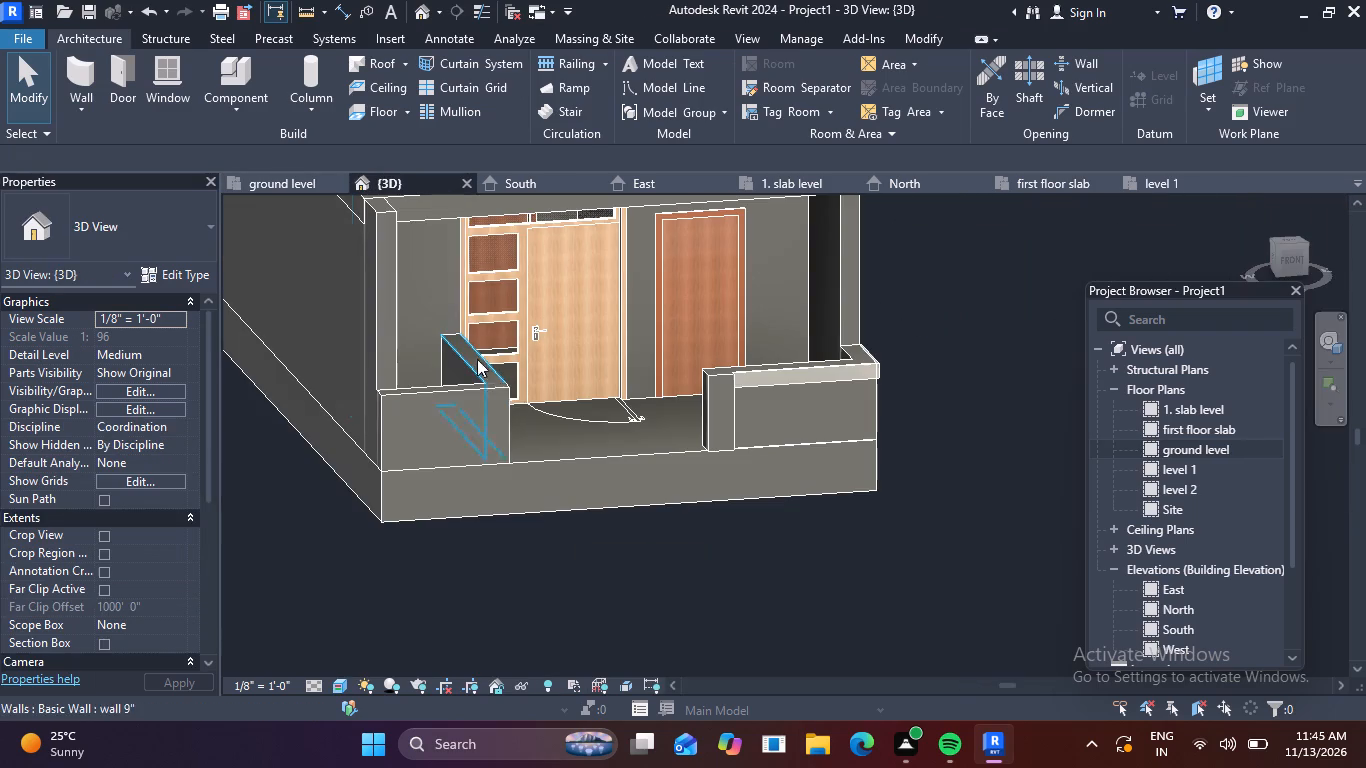
pyautogui.scroll(-2, 529, 444)
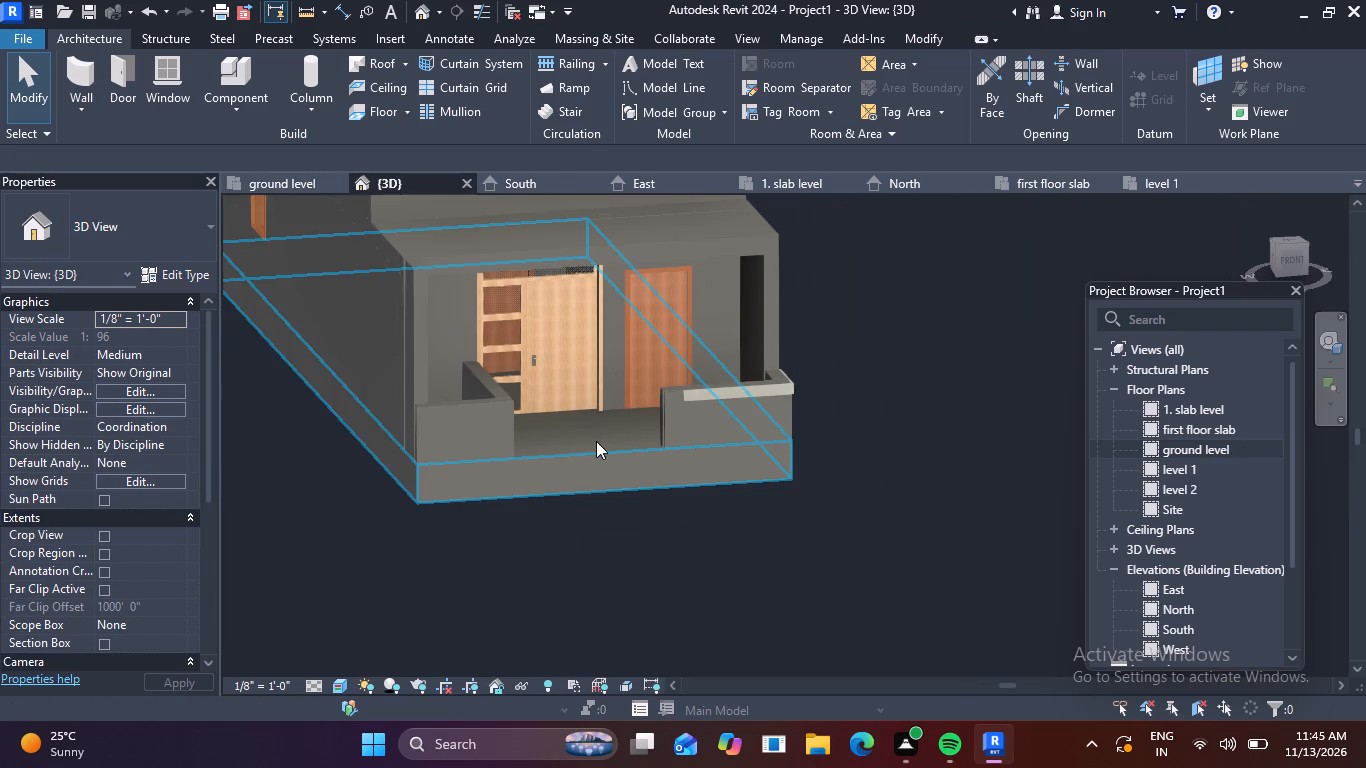
# Examine the front porch opening, its low walls and the porch floor's front face in the 3D model from several angles.
pyautogui.scroll(-1, 603, 390)
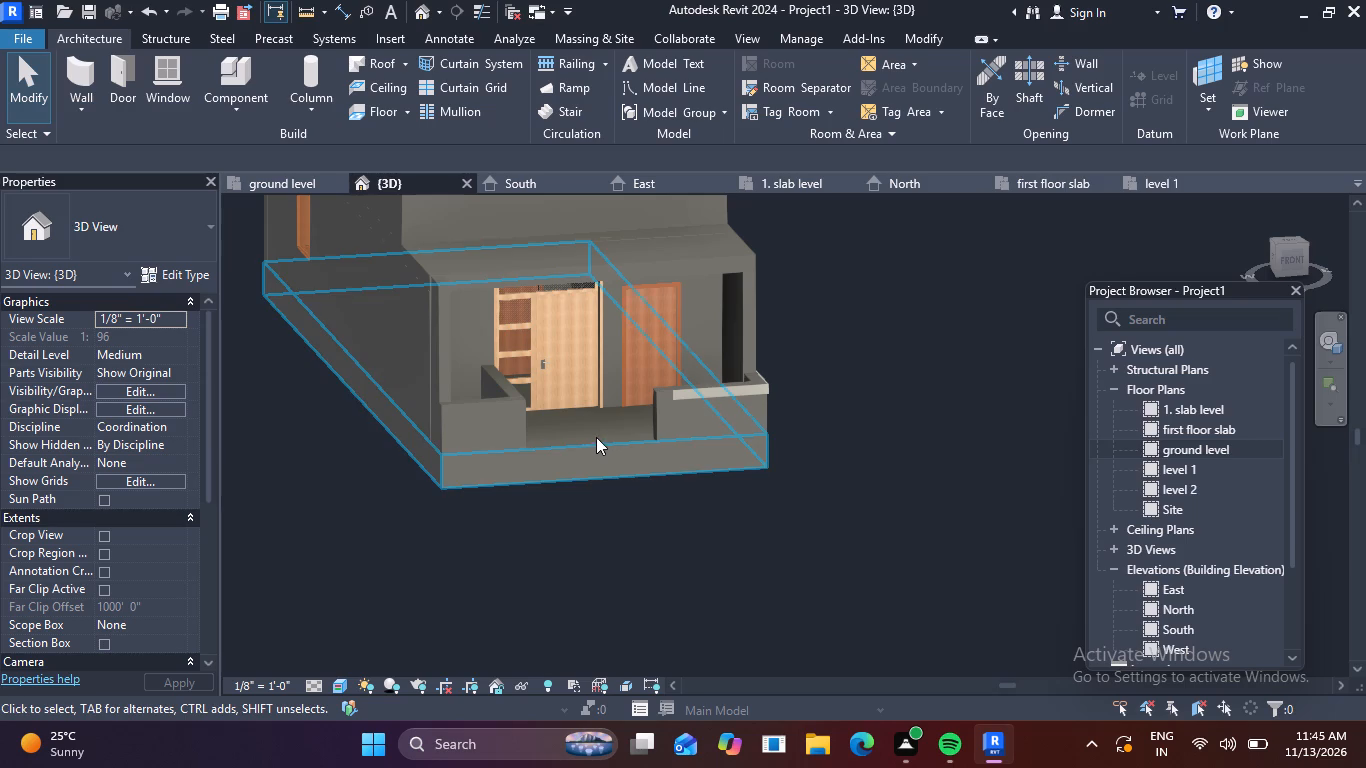
pyautogui.keyDown('shift'); pyautogui.moveTo(574, 448); pyautogui.dragTo(513, 463, button='middle'); pyautogui.keyUp('shift')
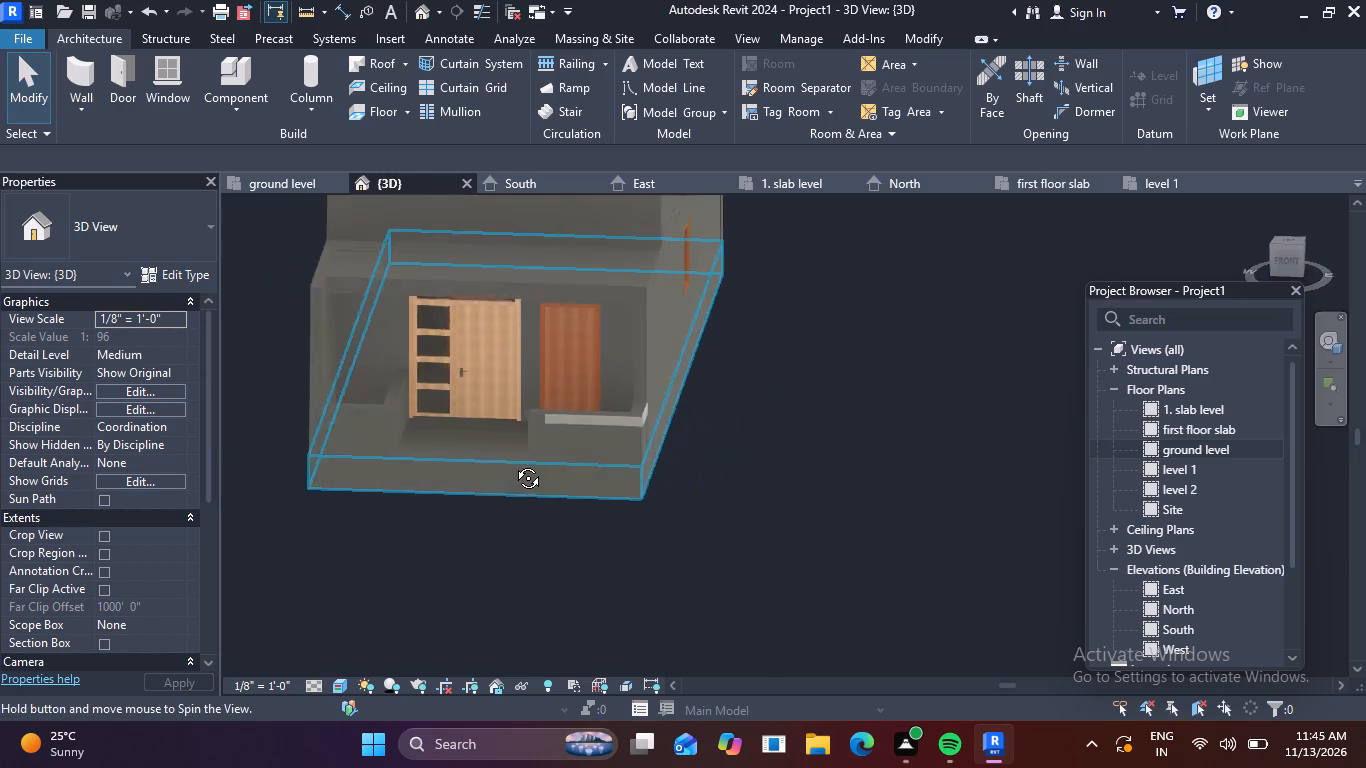
pyautogui.keyDown('shift'); pyautogui.moveTo(513, 463); pyautogui.dragTo(558, 477, button='middle'); pyautogui.keyUp('shift')
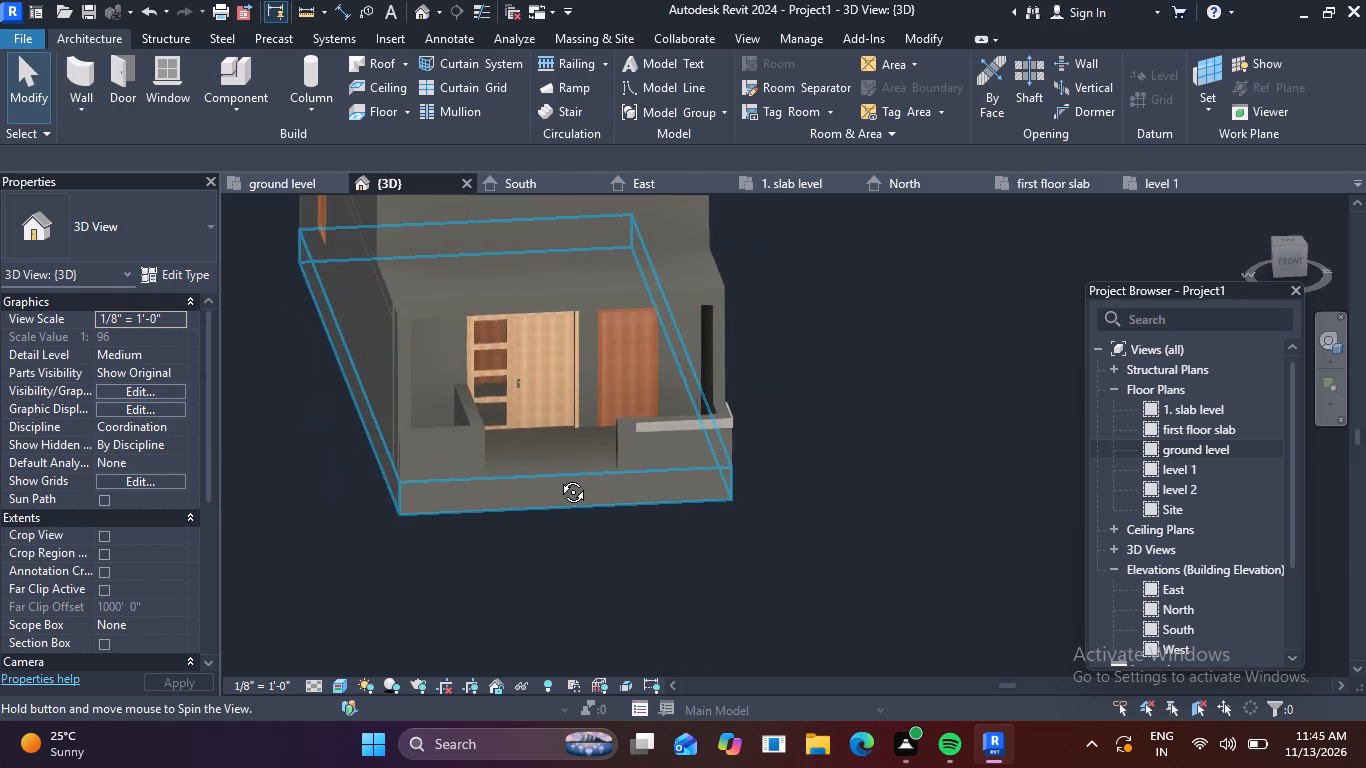
pyautogui.keyDown('shift'); pyautogui.moveTo(558, 477); pyautogui.dragTo(560, 478, button='middle'); pyautogui.keyUp('shift')
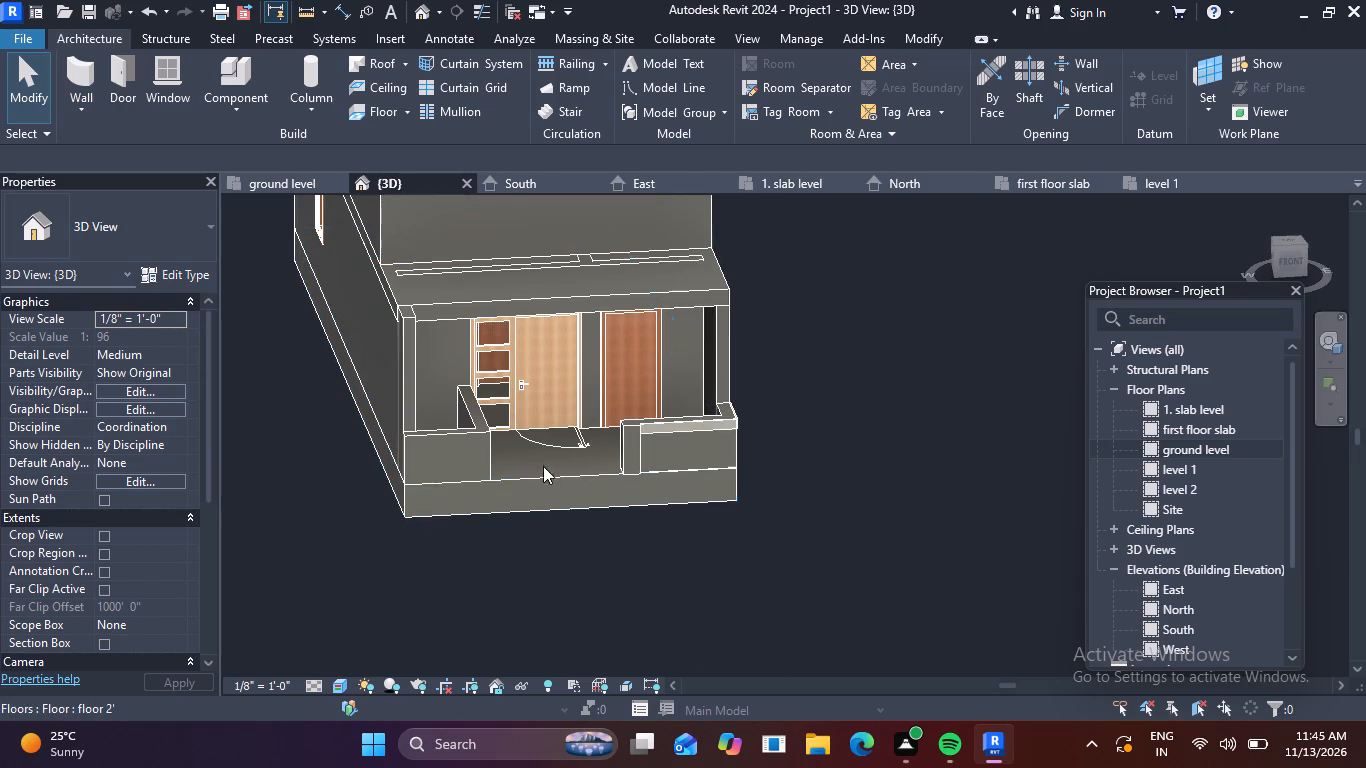
pyautogui.scroll(-3, 477, 346)
pyautogui.scroll(10, 465, 341)
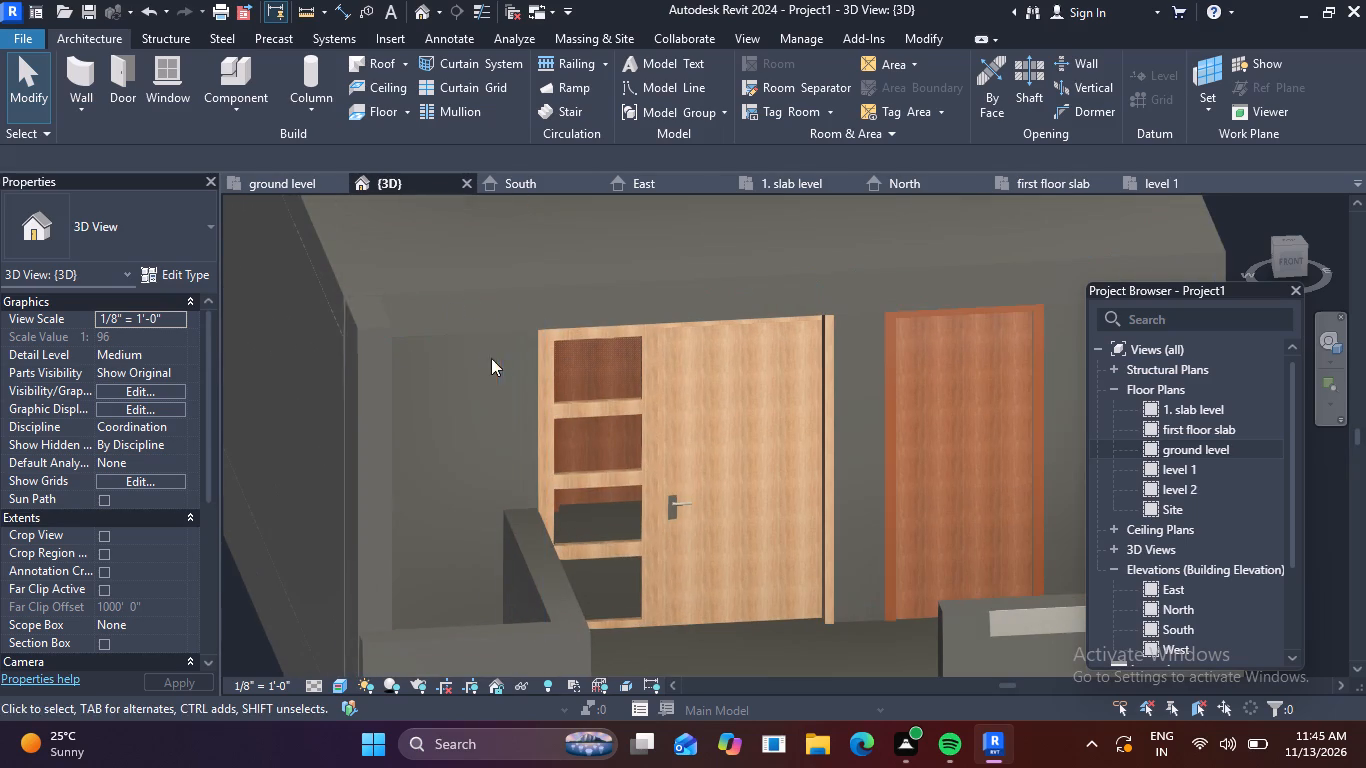
pyautogui.press('Escape')
pyautogui.press('Escape')
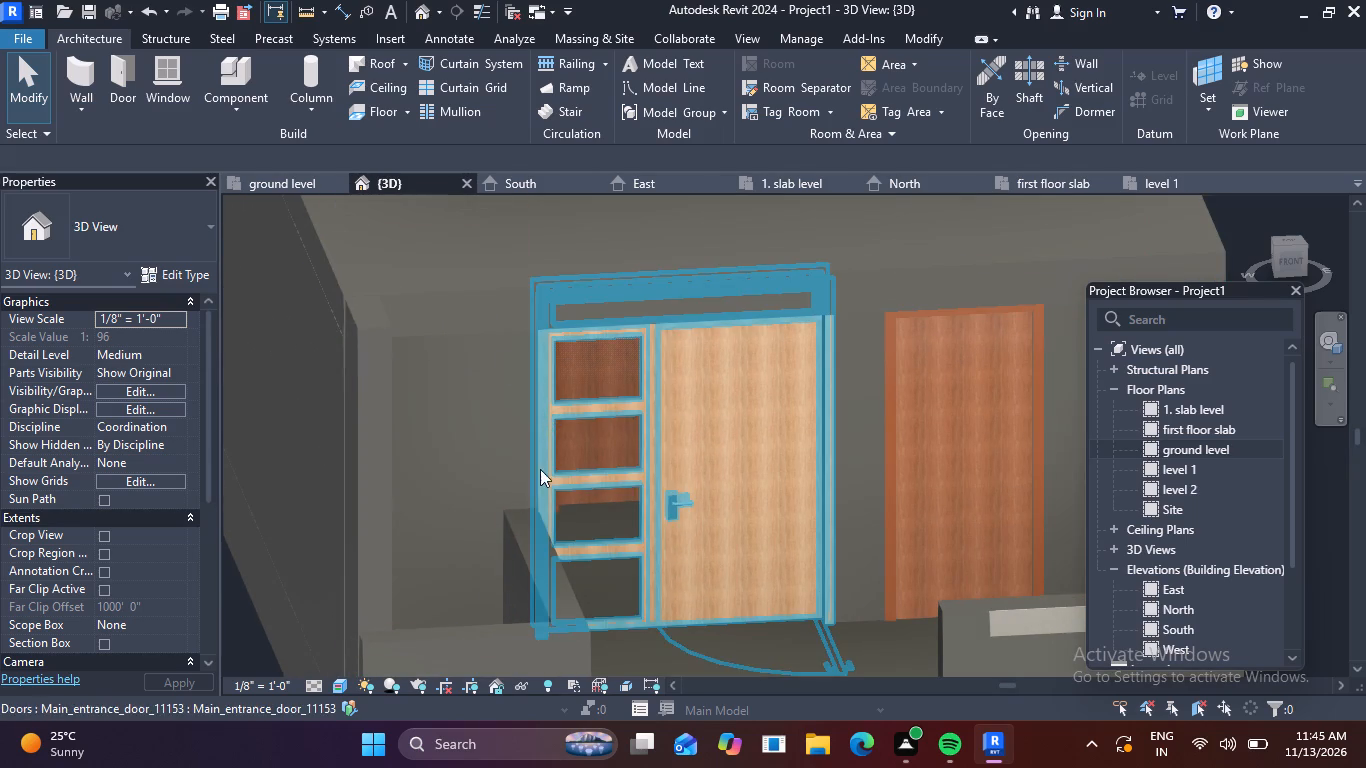
pyautogui.scroll(-6, 572, 495)
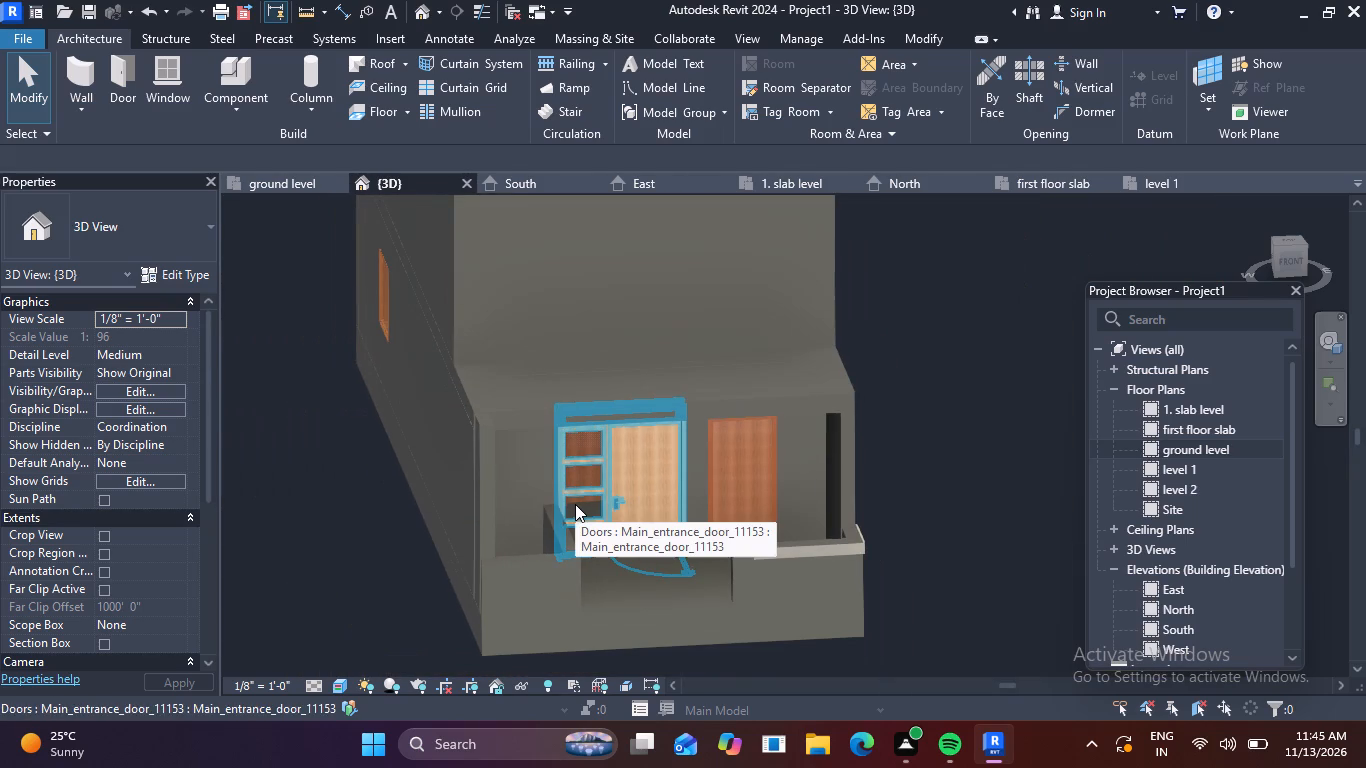
pyautogui.moveTo(751, 612); pyautogui.dragTo(747, 609, button='middle')
pyautogui.press('Escape')
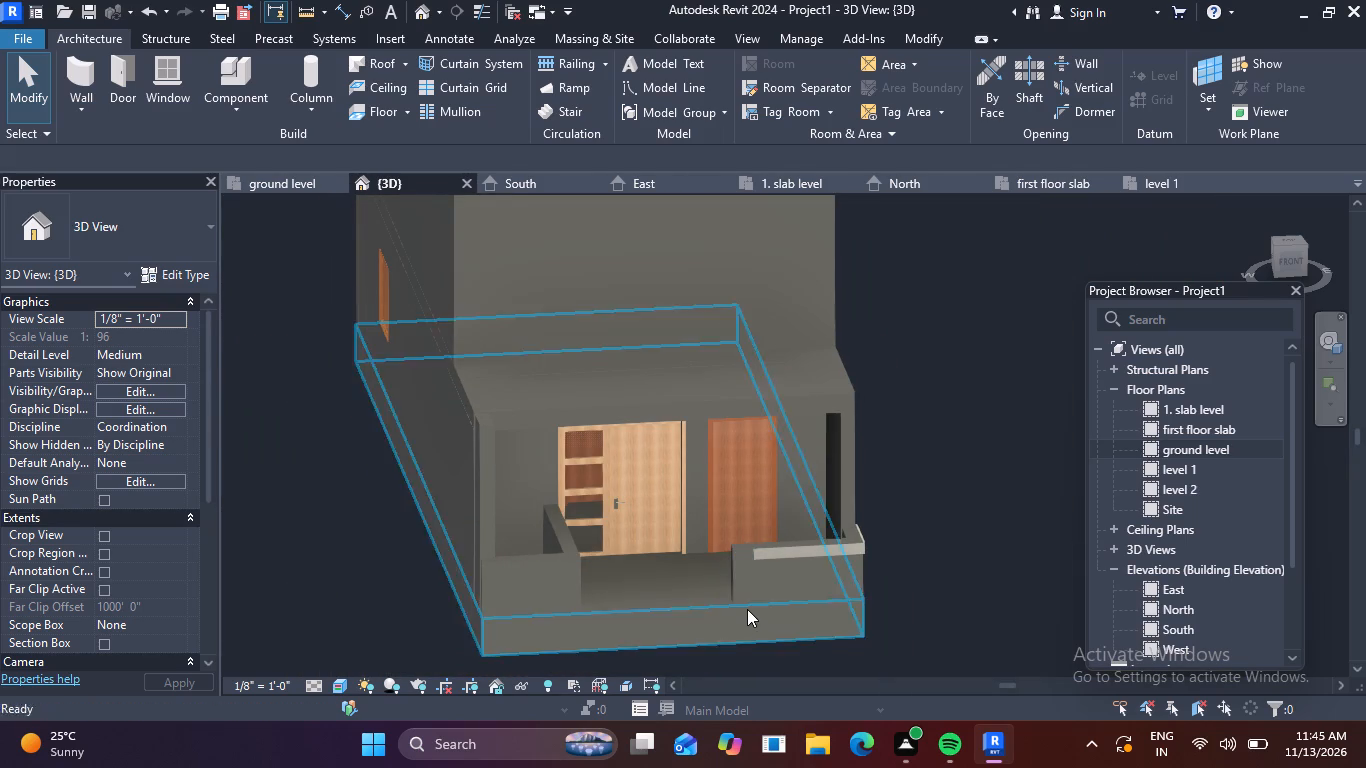
pyautogui.moveTo(747, 609); pyautogui.dragTo(732, 561, button='middle')
pyautogui.keyDown('shift'); pyautogui.moveTo(736, 563); pyautogui.dragTo(717, 439, button='middle'); pyautogui.keyUp('shift')
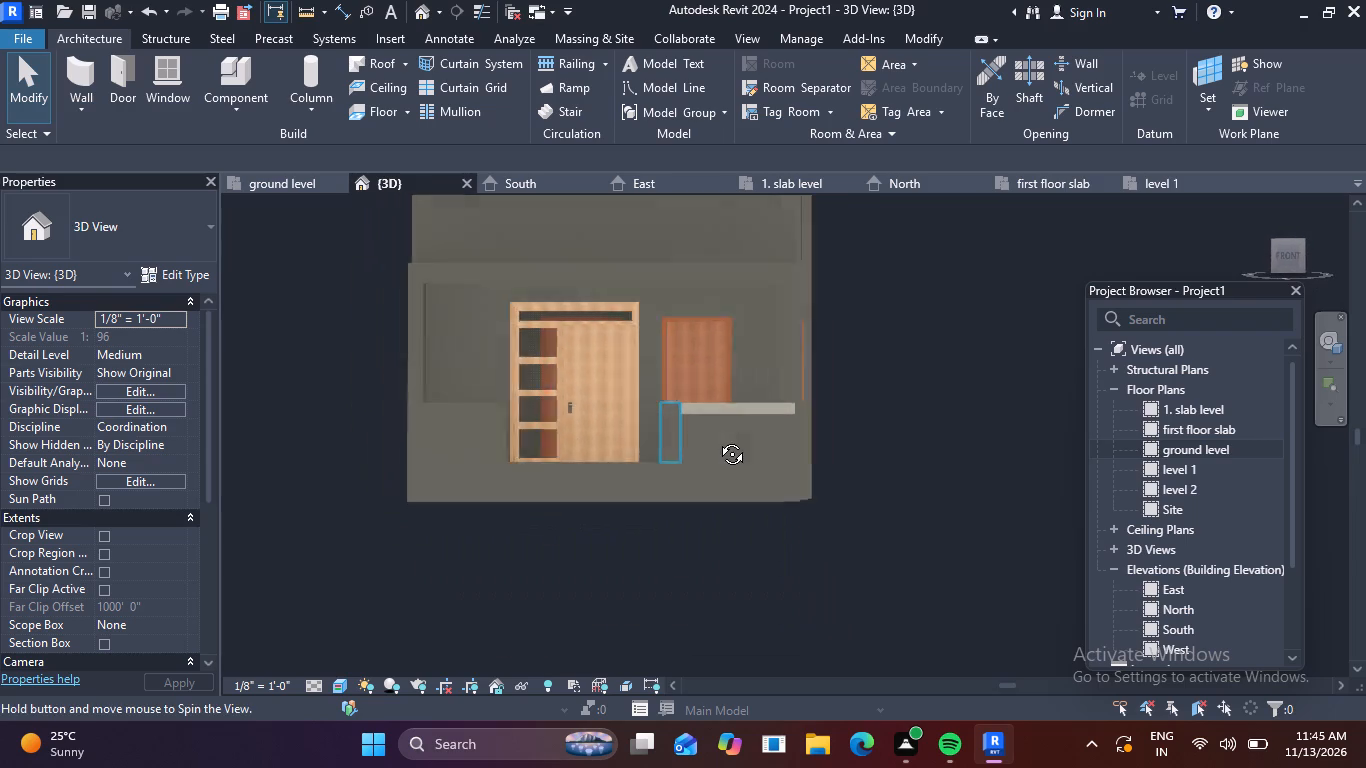
pyautogui.keyDown('shift'); pyautogui.moveTo(717, 439); pyautogui.dragTo(719, 439, button='middle'); pyautogui.keyUp('shift')
pyautogui.scroll(5, 628, 478)
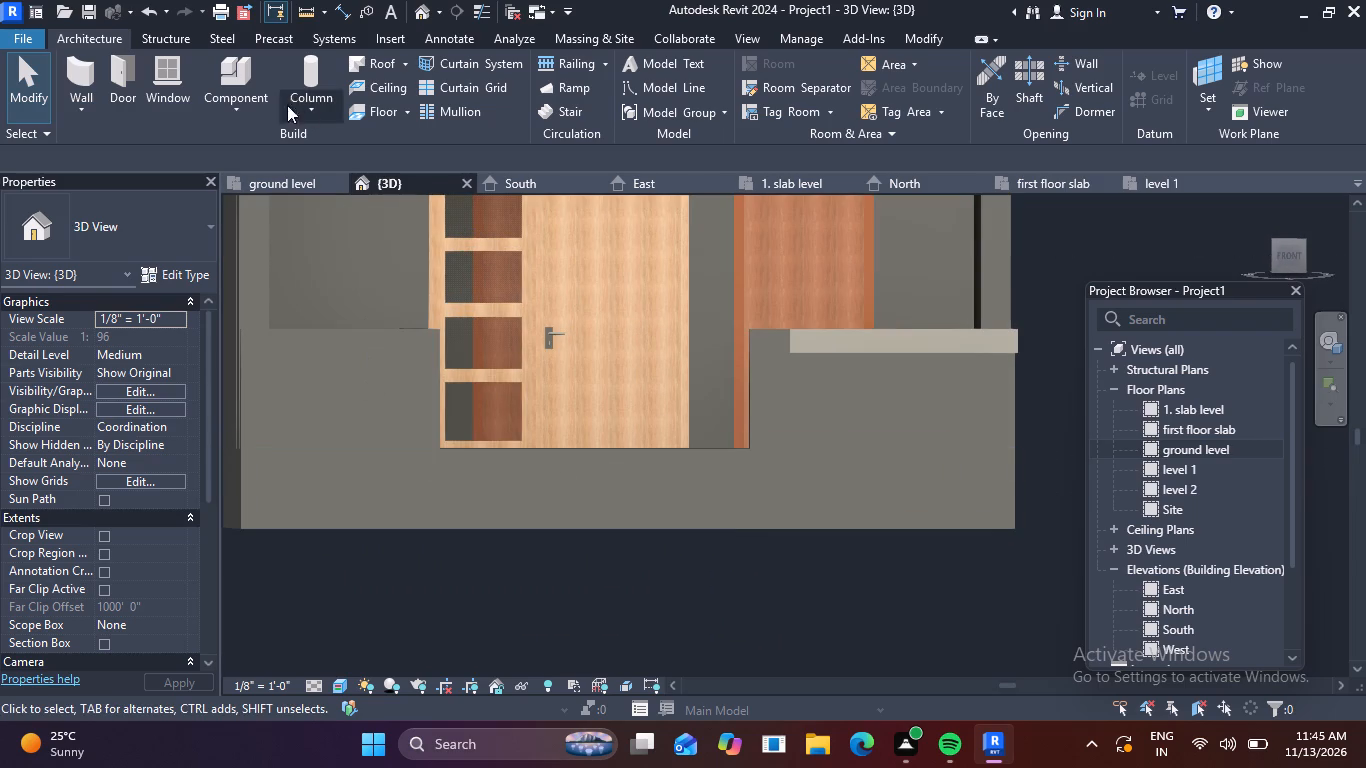
# Create a new in-place model component in the Generic Models category.
pyautogui.click(229, 106)
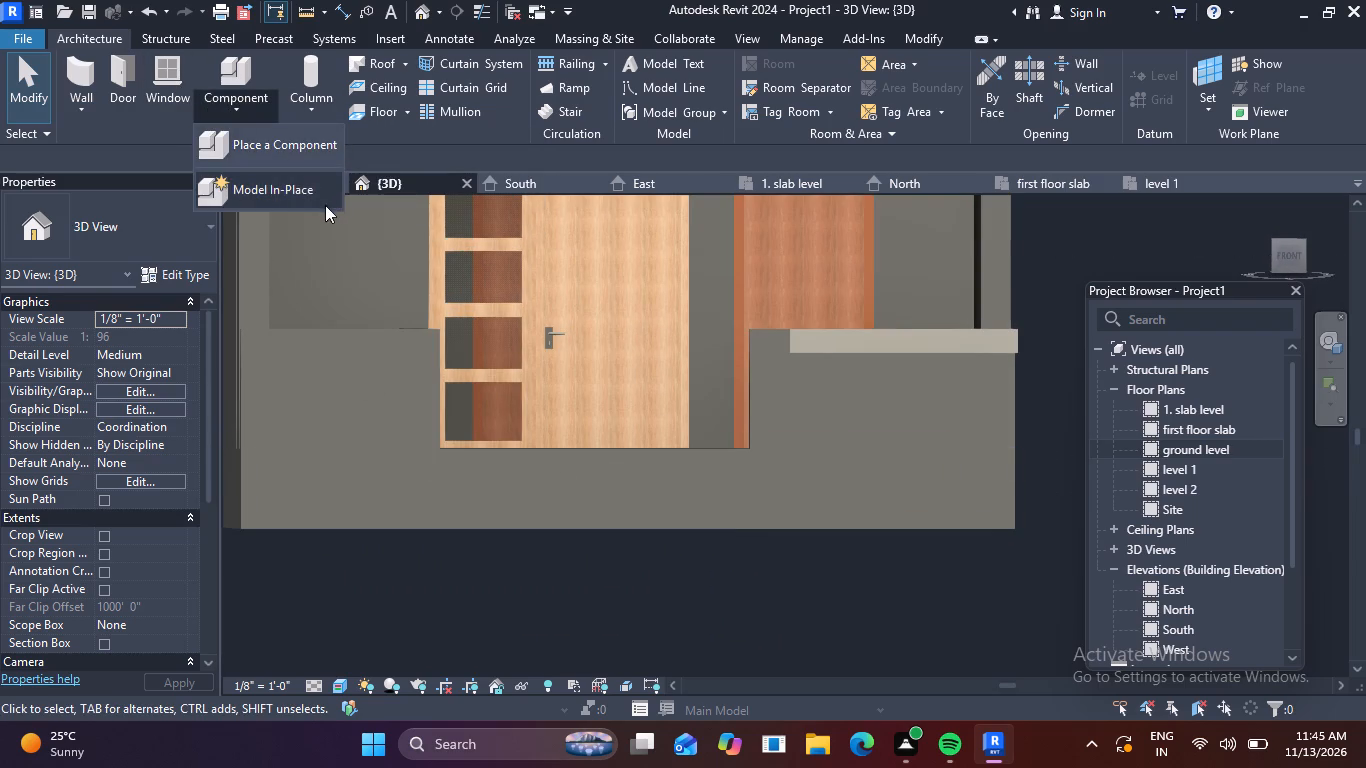
pyautogui.click(304, 190)
pyautogui.scroll(-6, 678, 315)
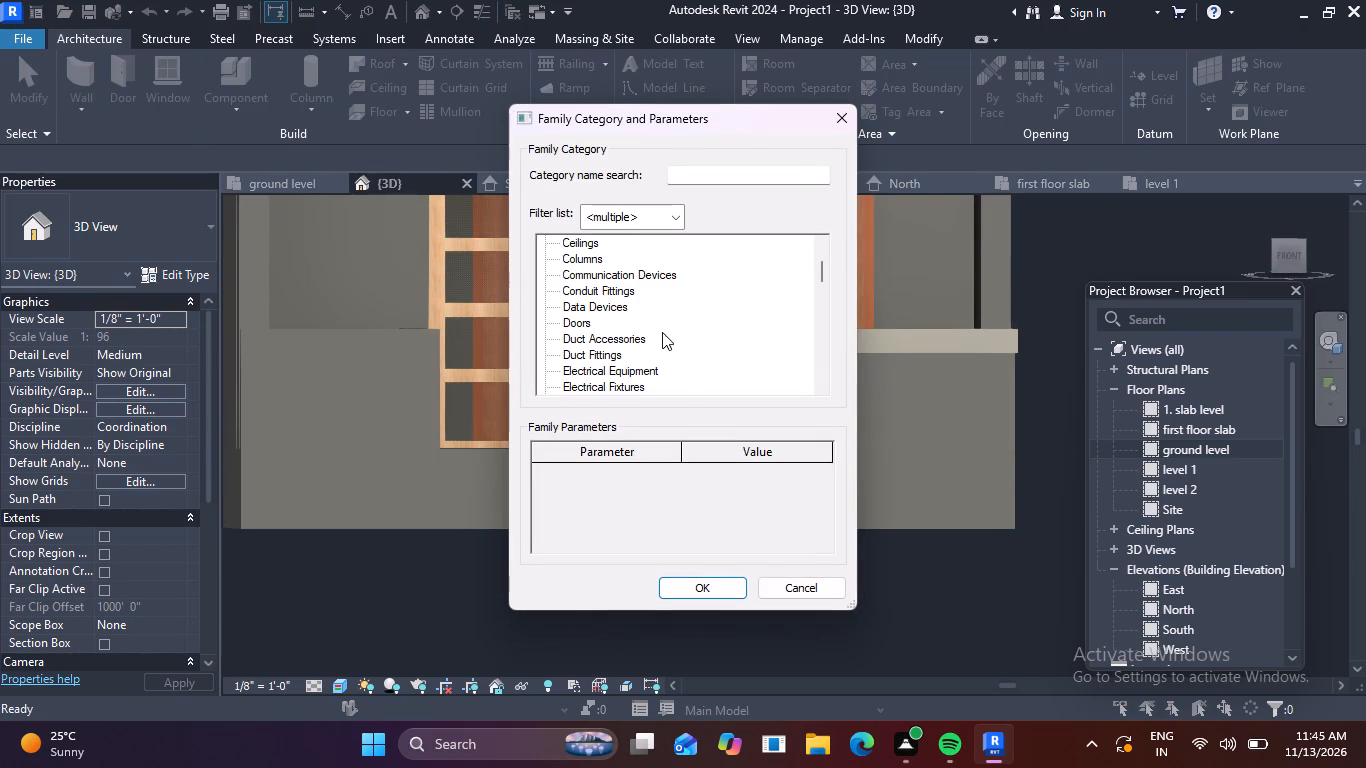
pyautogui.scroll(-6, 639, 342)
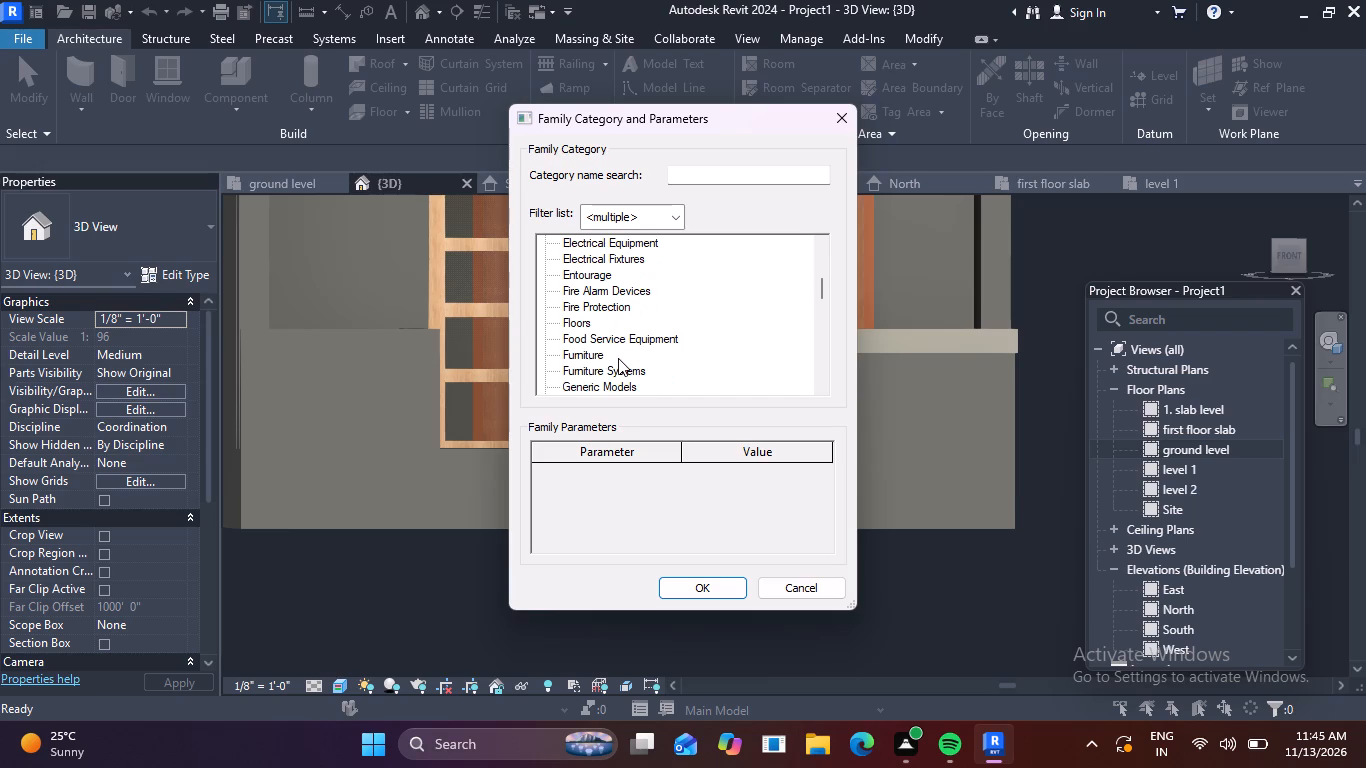
pyautogui.click(622, 384)
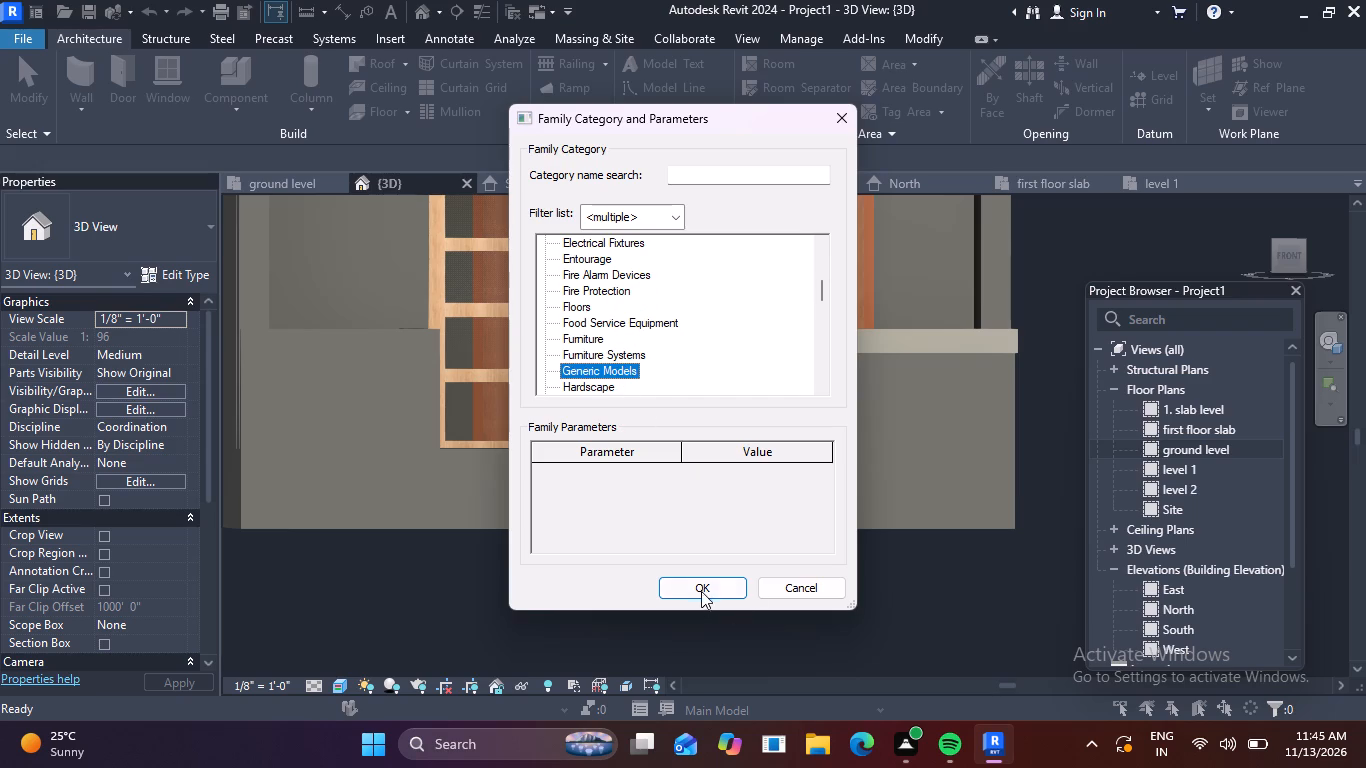
pyautogui.click(703, 590)
pyautogui.click(664, 407)
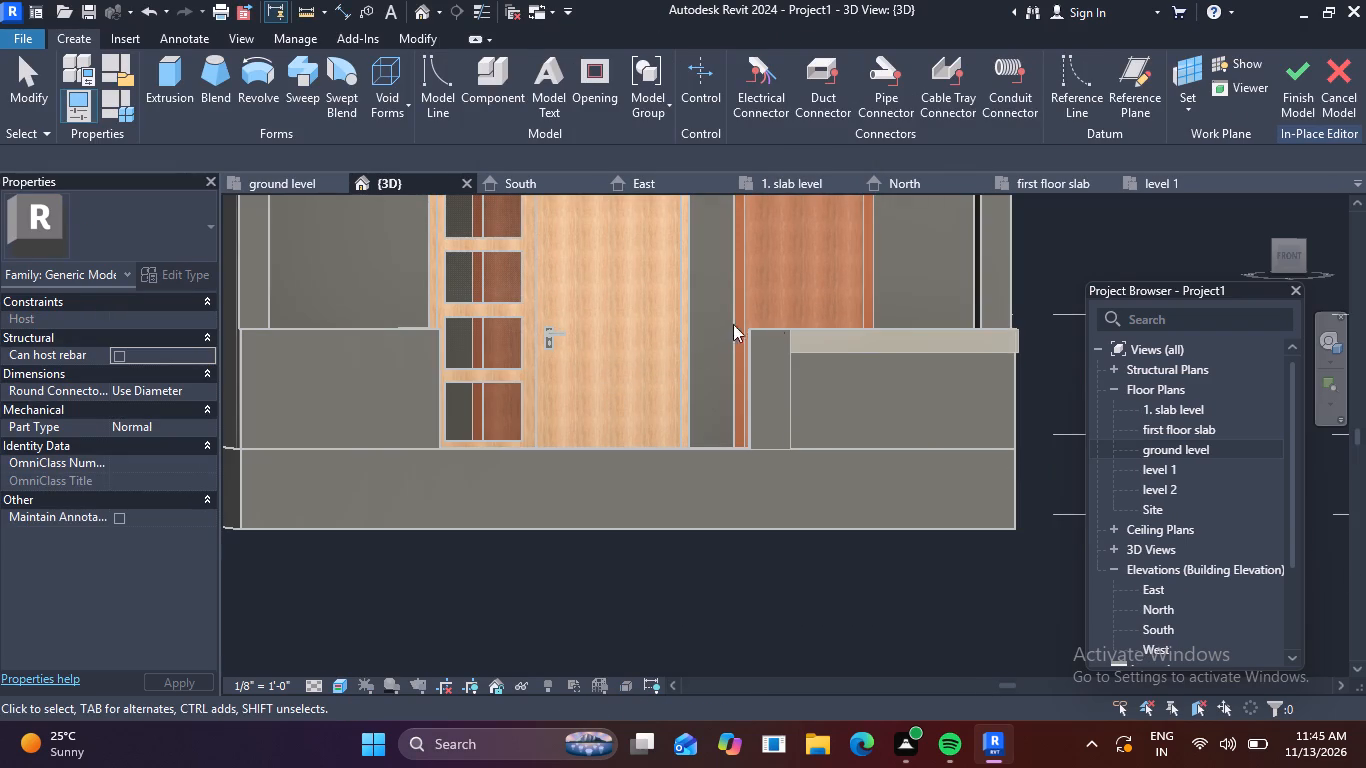
# Start a solid extrusion and set its work plane to the front face of the 2' porch floor.
pyautogui.click(165, 90)
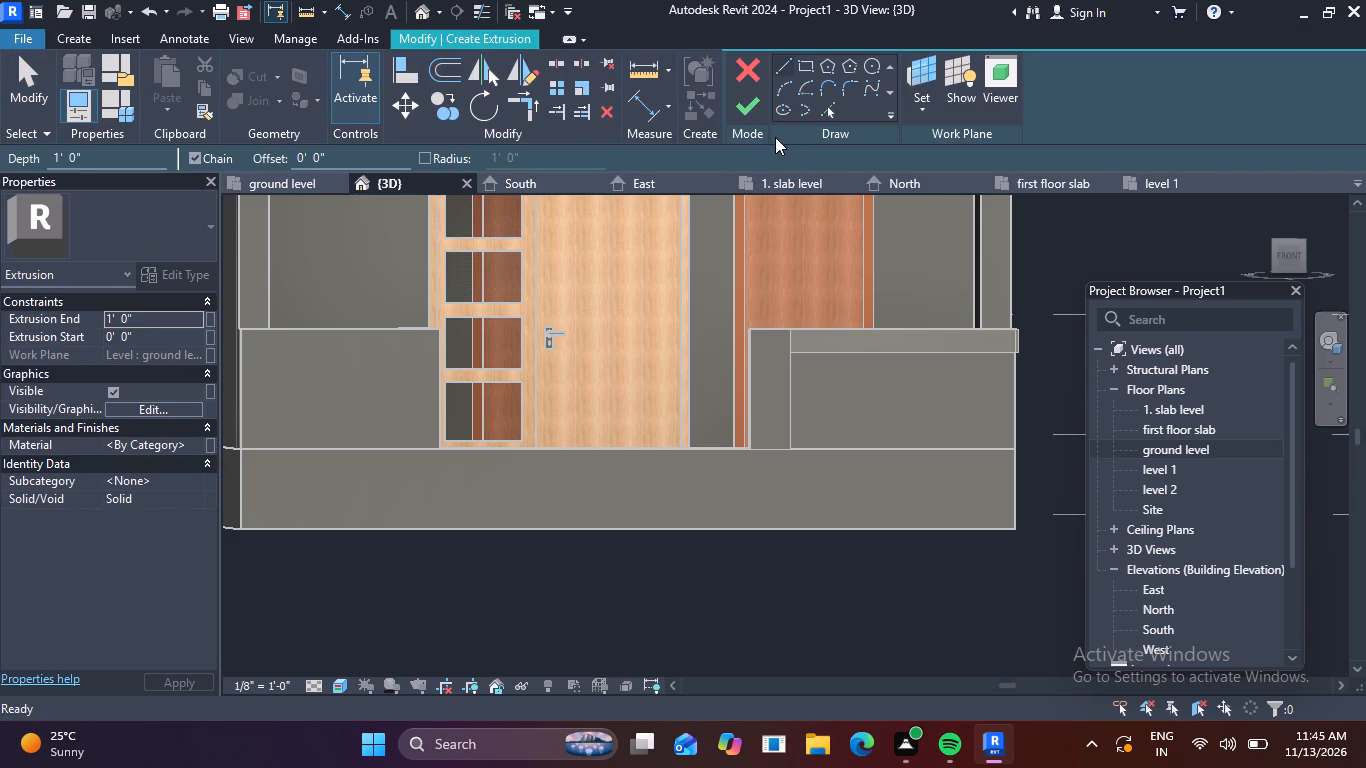
pyautogui.click(917, 103)
pyautogui.click(917, 185)
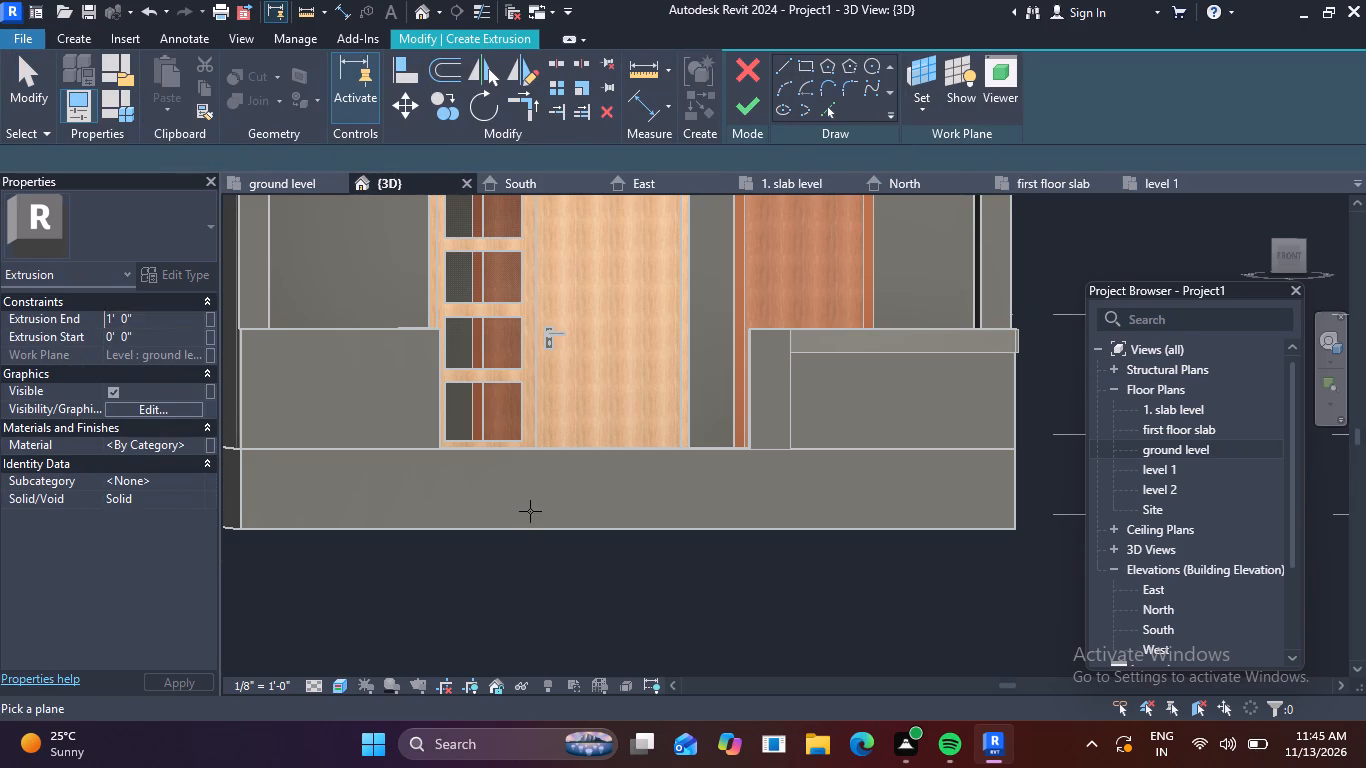
pyautogui.click(646, 528)
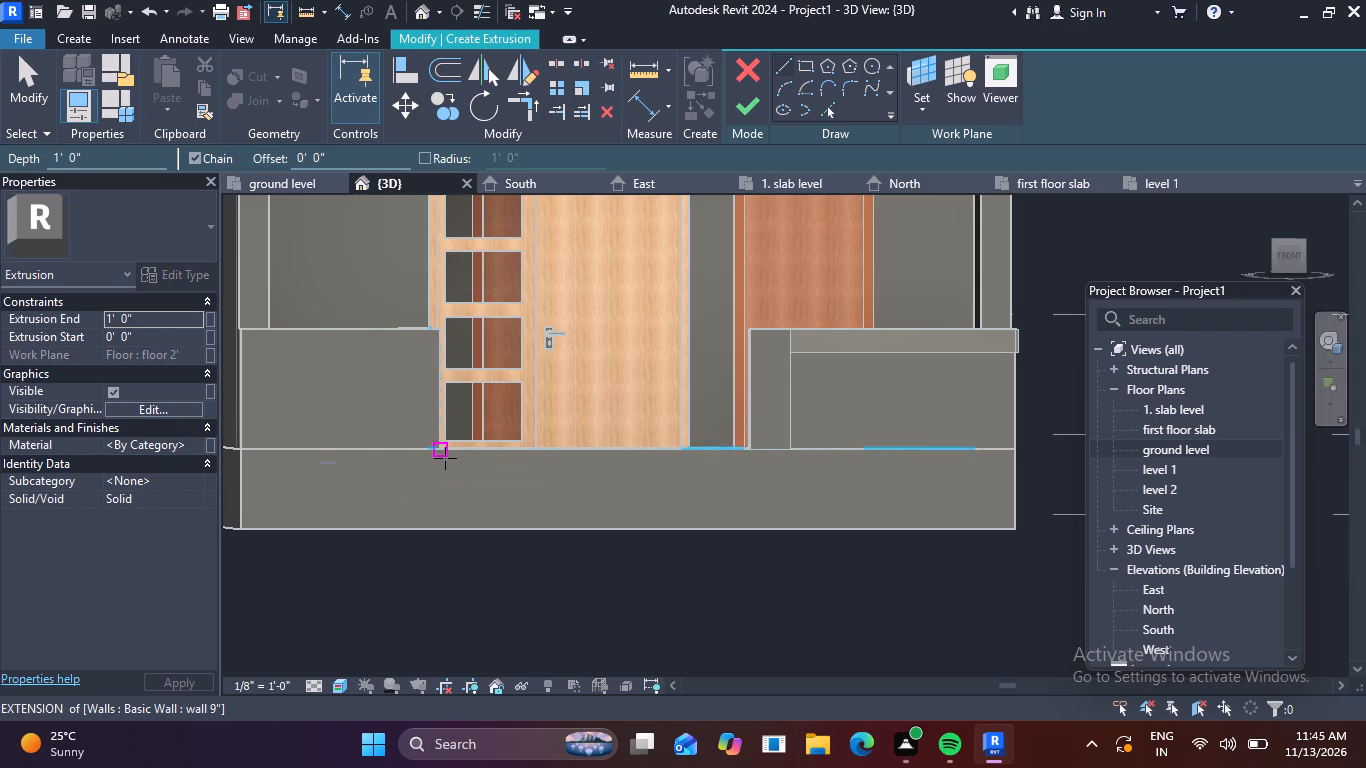
# Sketch a 6" vertical line down from the low wall's base corner at the main-entrance-door end of the porch opening.
pyautogui.scroll(5, 445, 458)
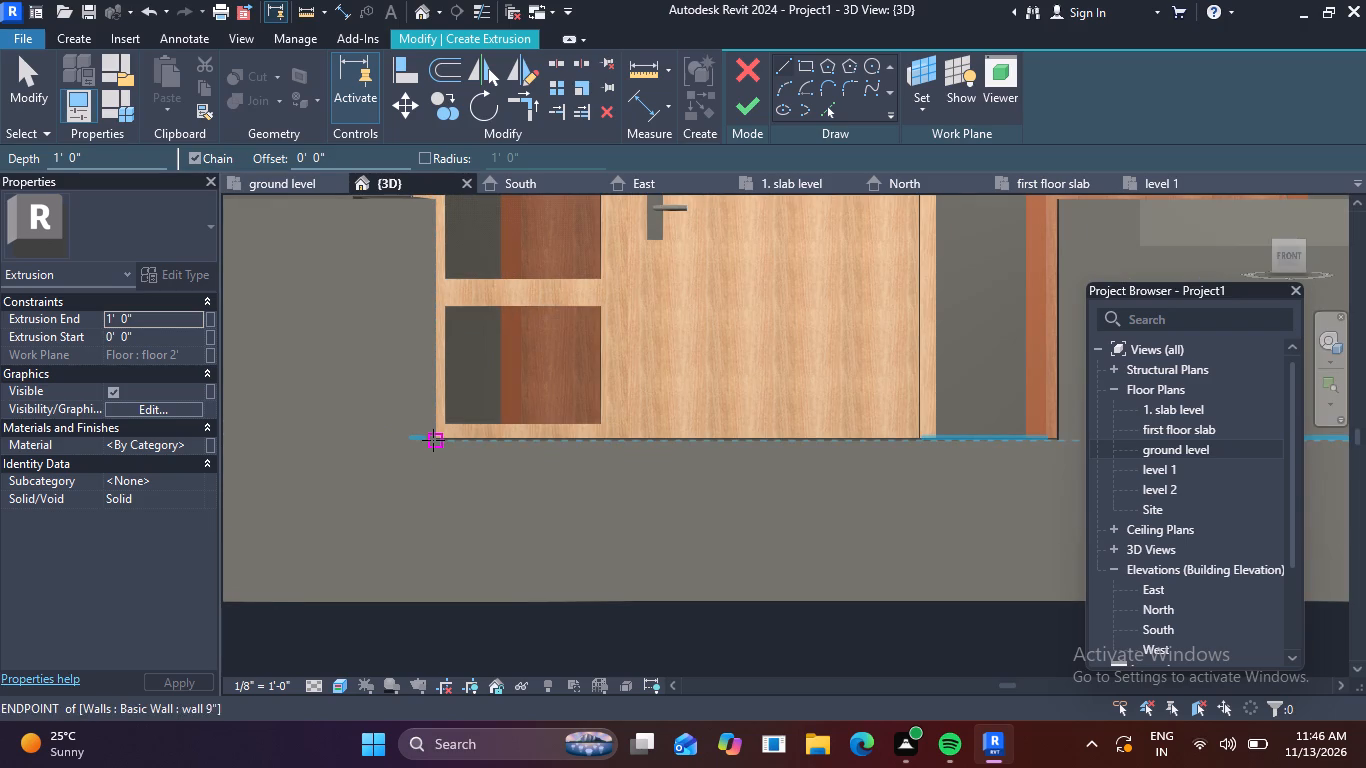
pyautogui.click(433, 440)
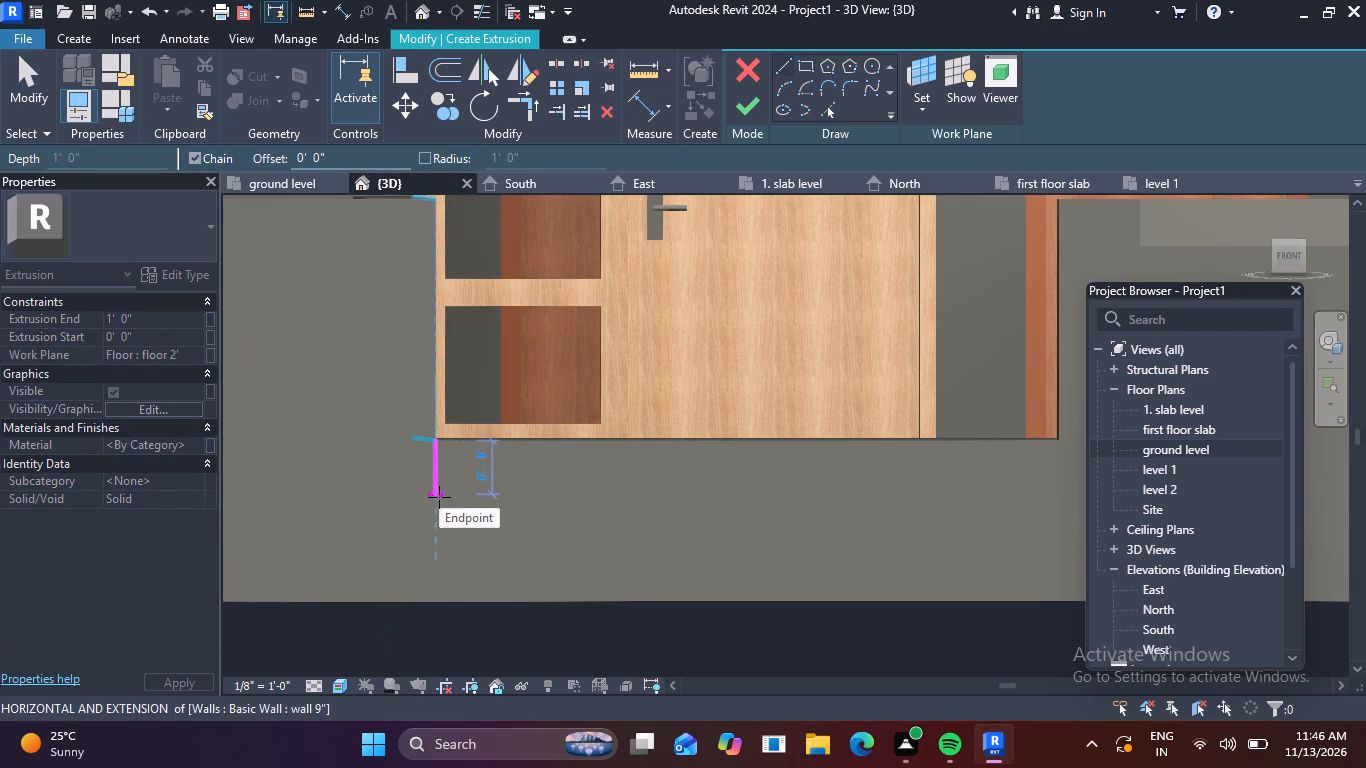
pyautogui.press('6')
pyautogui.hotkey('shift', '"')
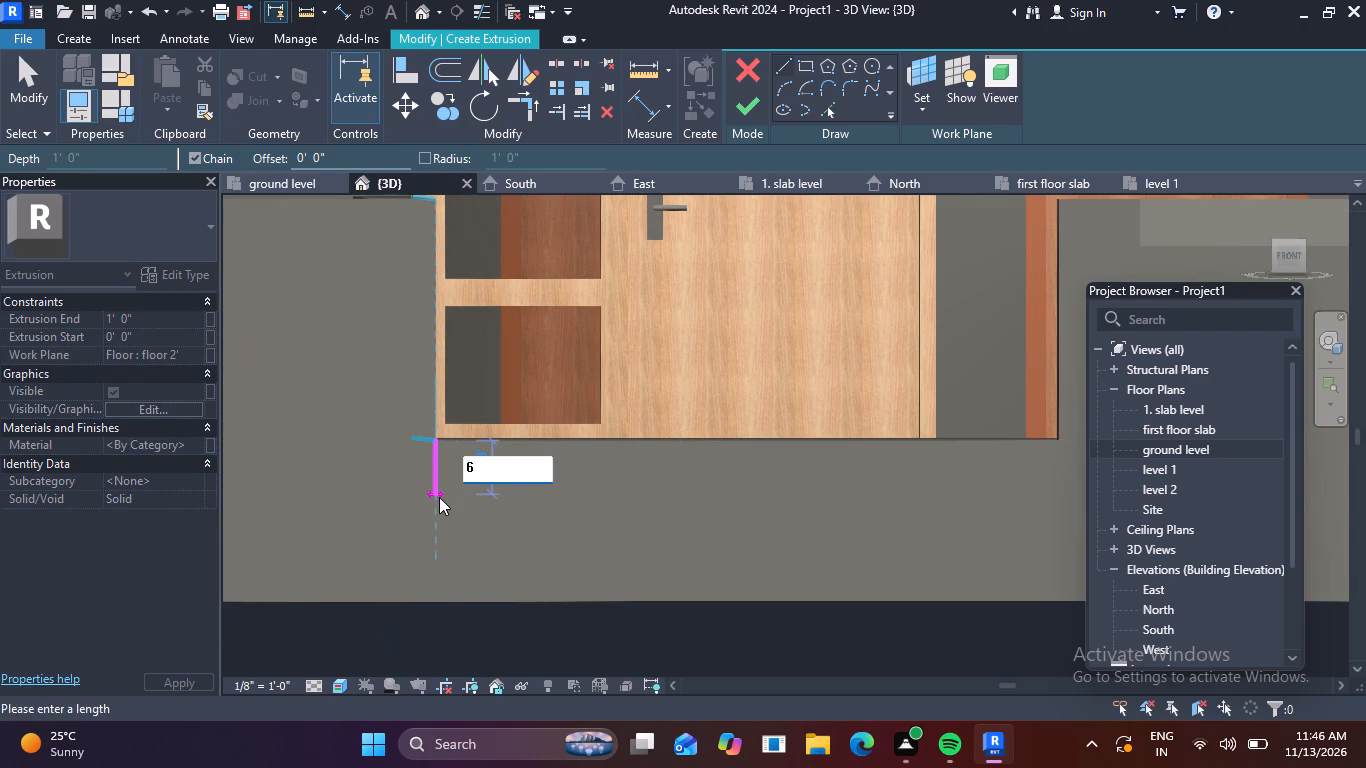
pyautogui.press('Return')
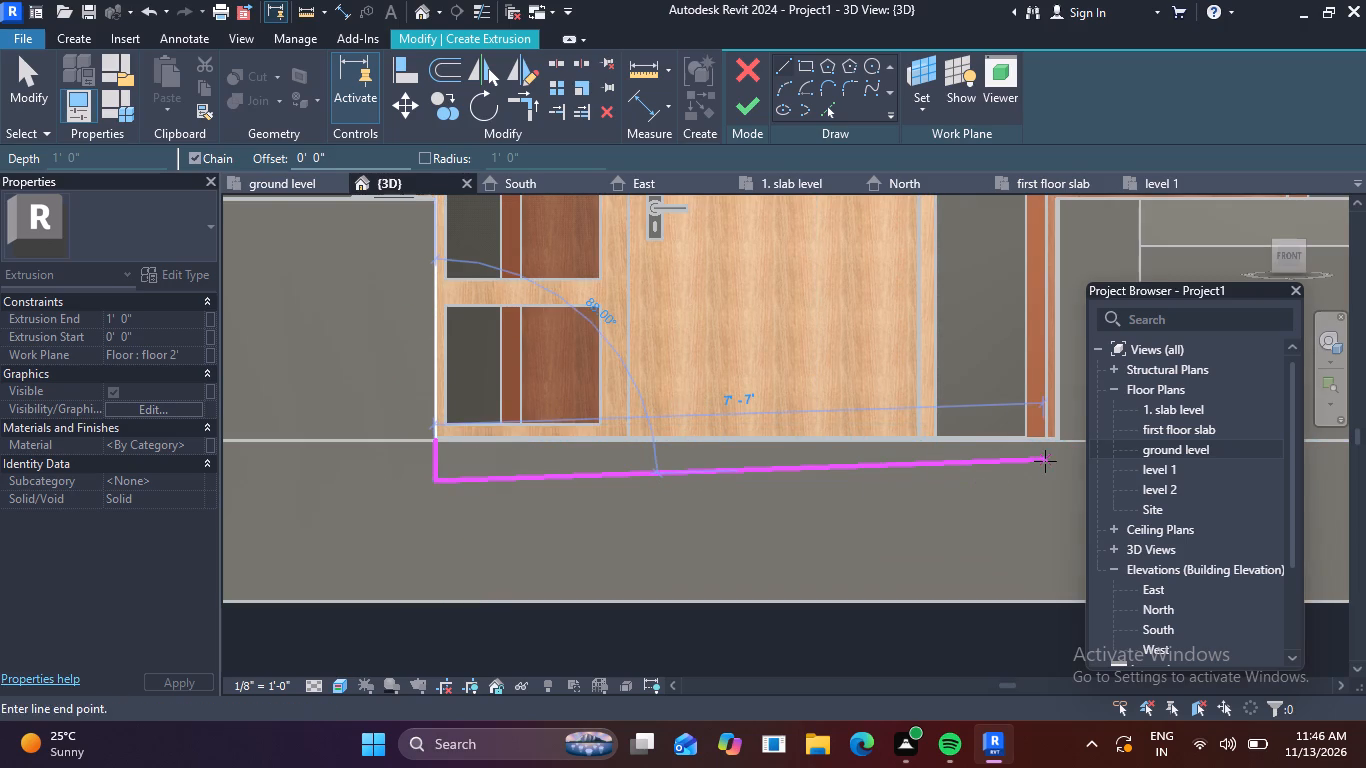
# Sketch a closed rectangle, 7' 9" wide and 6" high, below that line's end, spanning the opening between the low walls.
pyautogui.moveTo(1038, 461); pyautogui.dragTo(852, 492, button='middle')
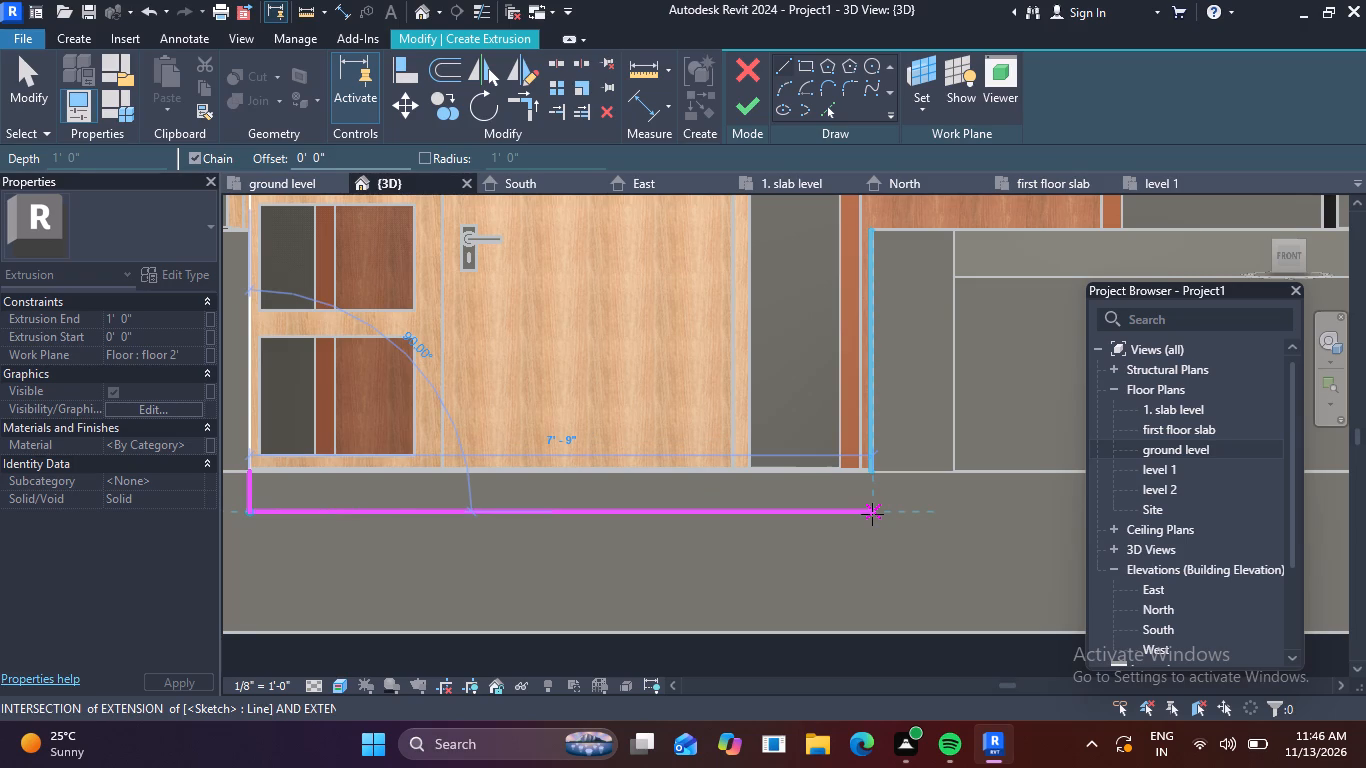
pyautogui.click(872, 514)
pyautogui.scroll(-1, 867, 571)
pyautogui.moveTo(867, 571); pyautogui.dragTo(881, 548, button='middle')
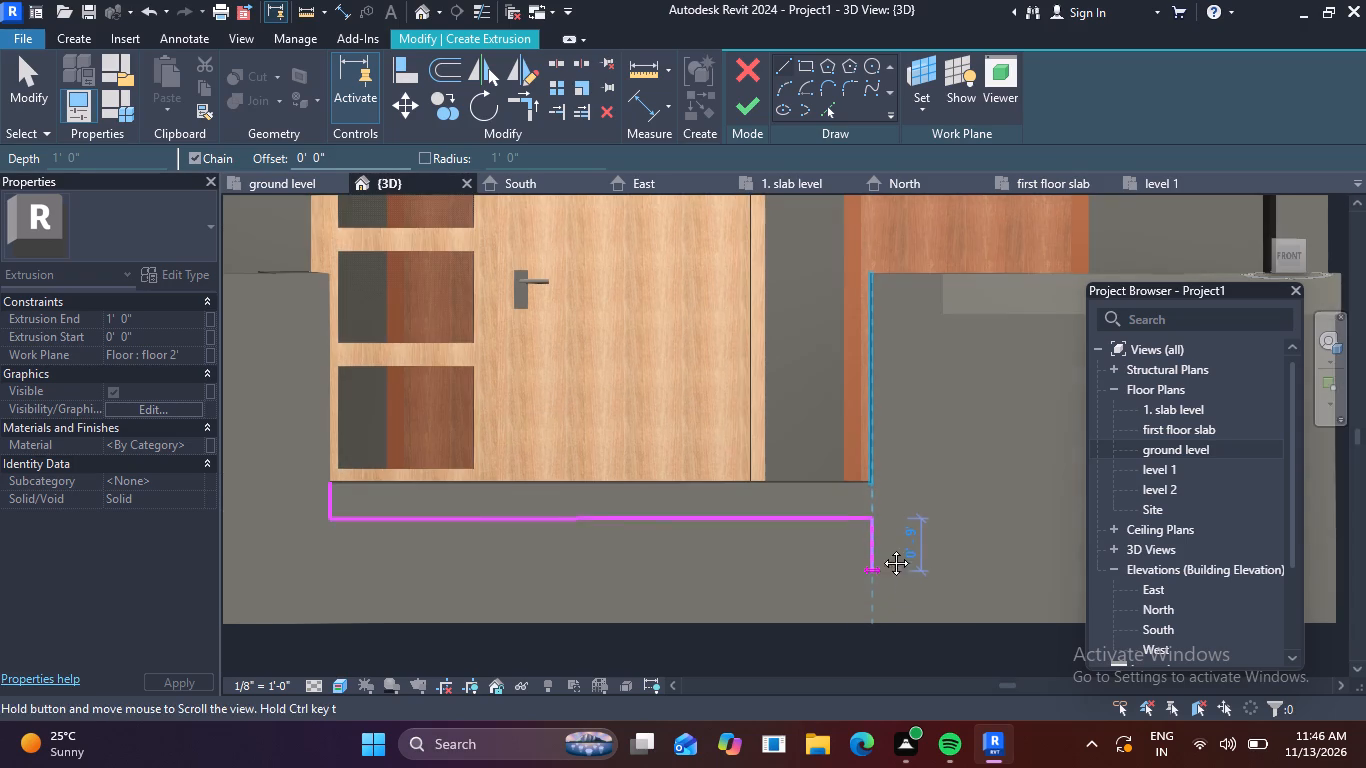
pyautogui.moveTo(881, 548); pyautogui.dragTo(885, 543, button='middle')
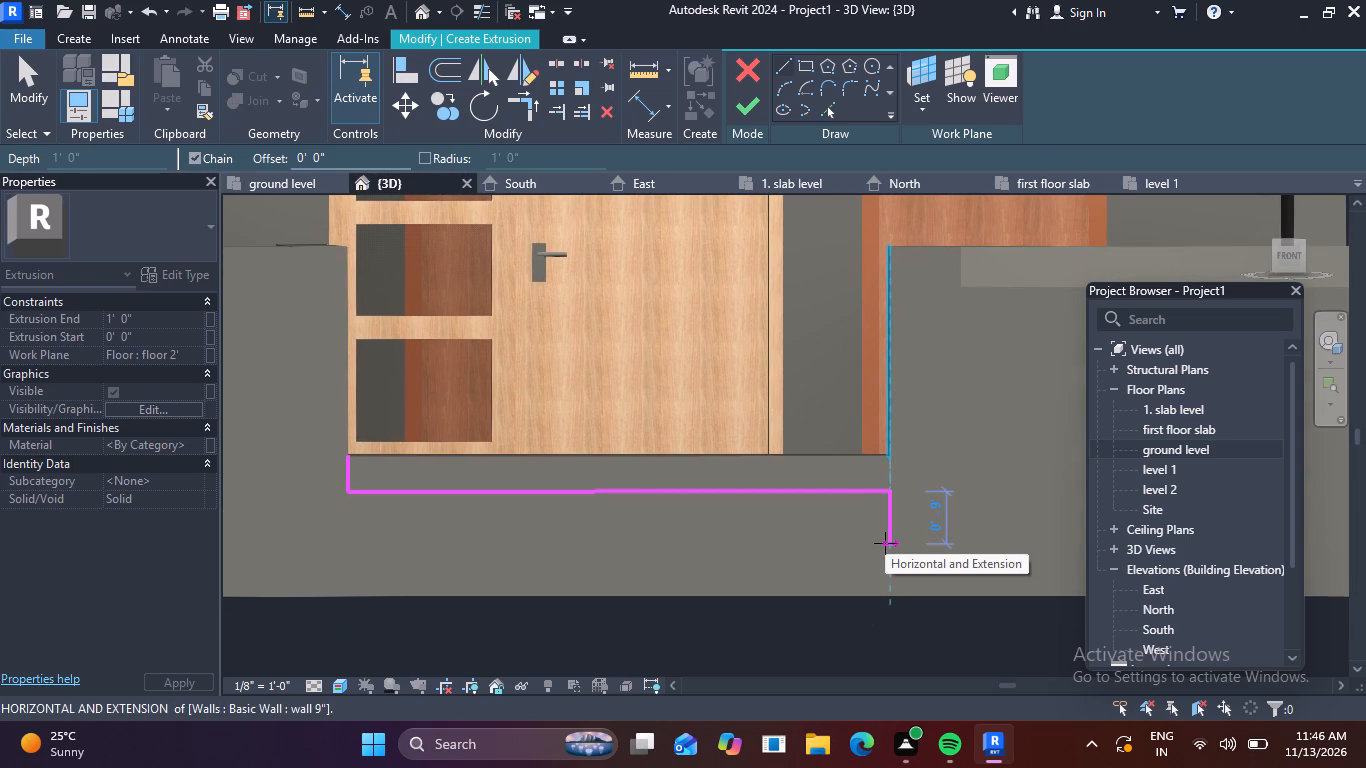
pyautogui.press('6')
pyautogui.hotkey('shift', '"')
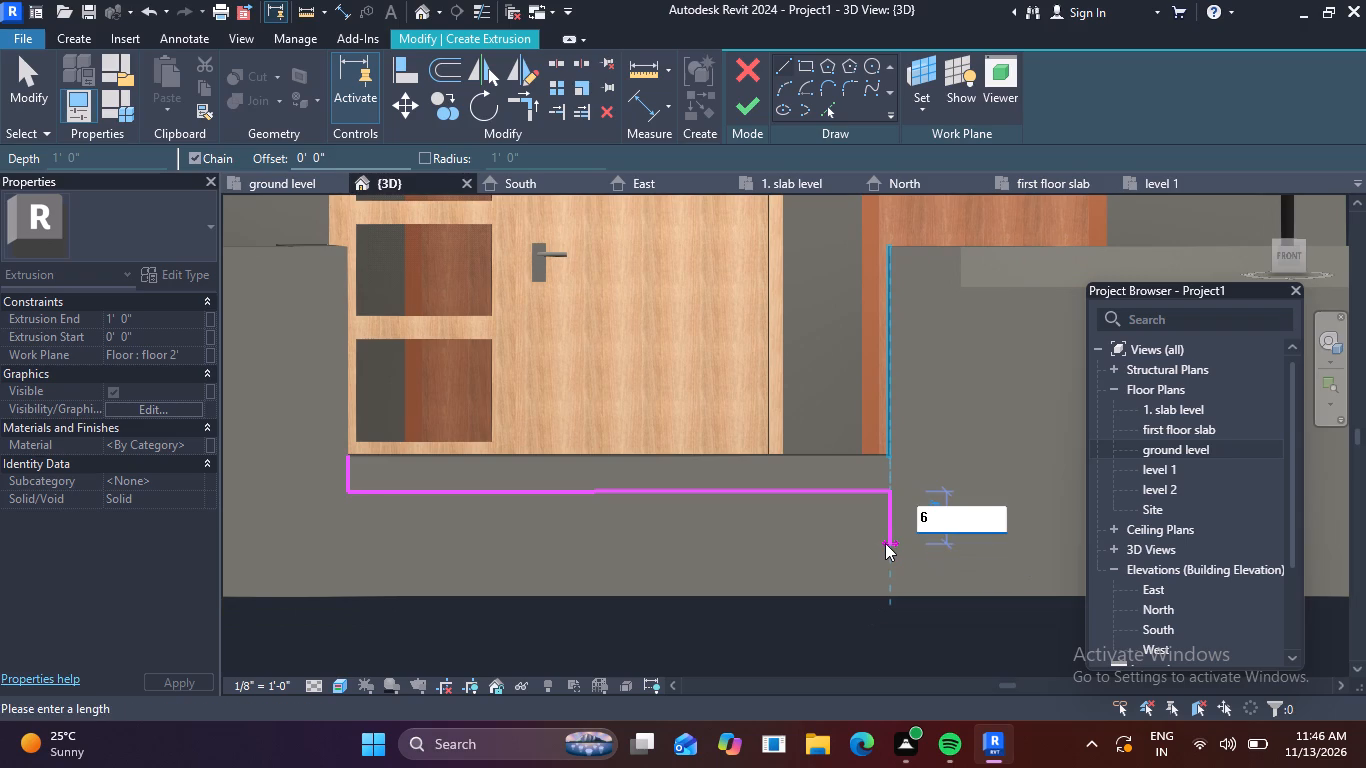
pyautogui.press('Return')
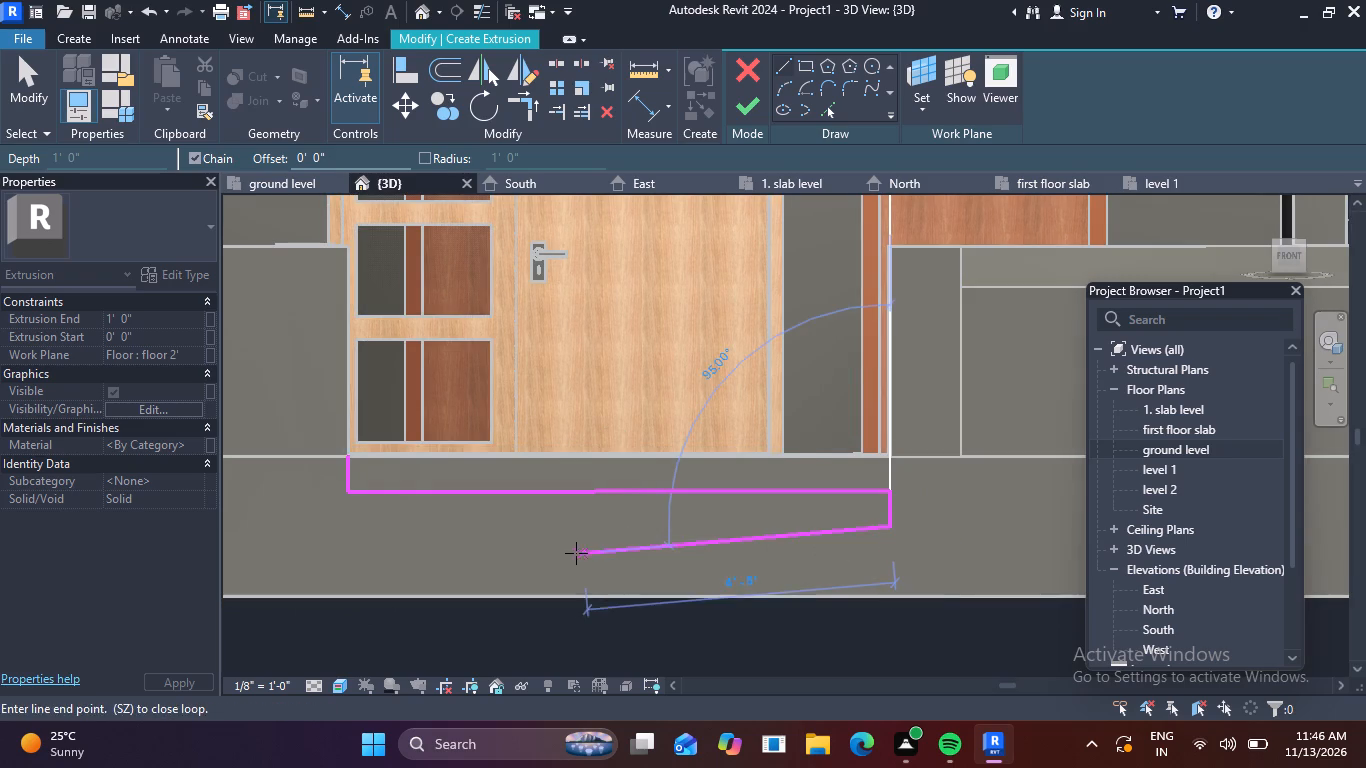
pyautogui.click(344, 528)
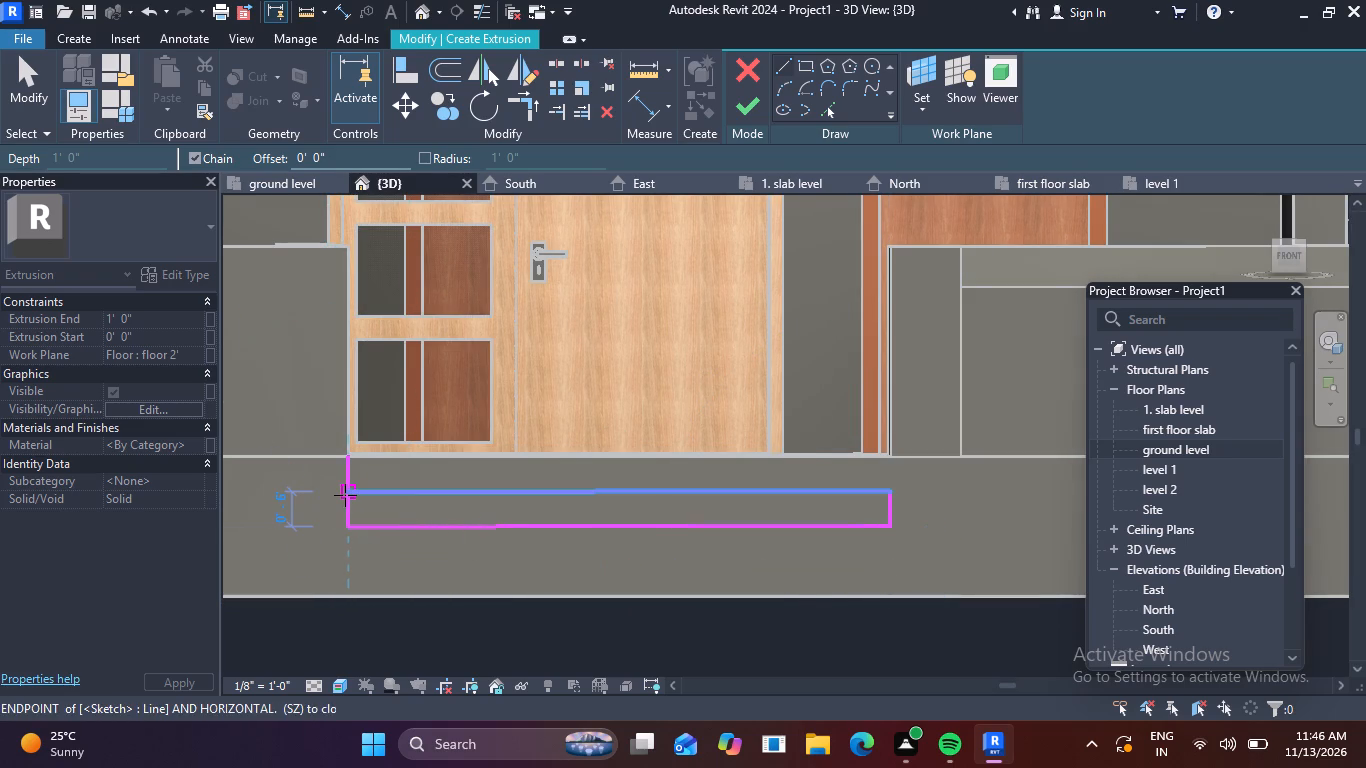
pyautogui.click(345, 495)
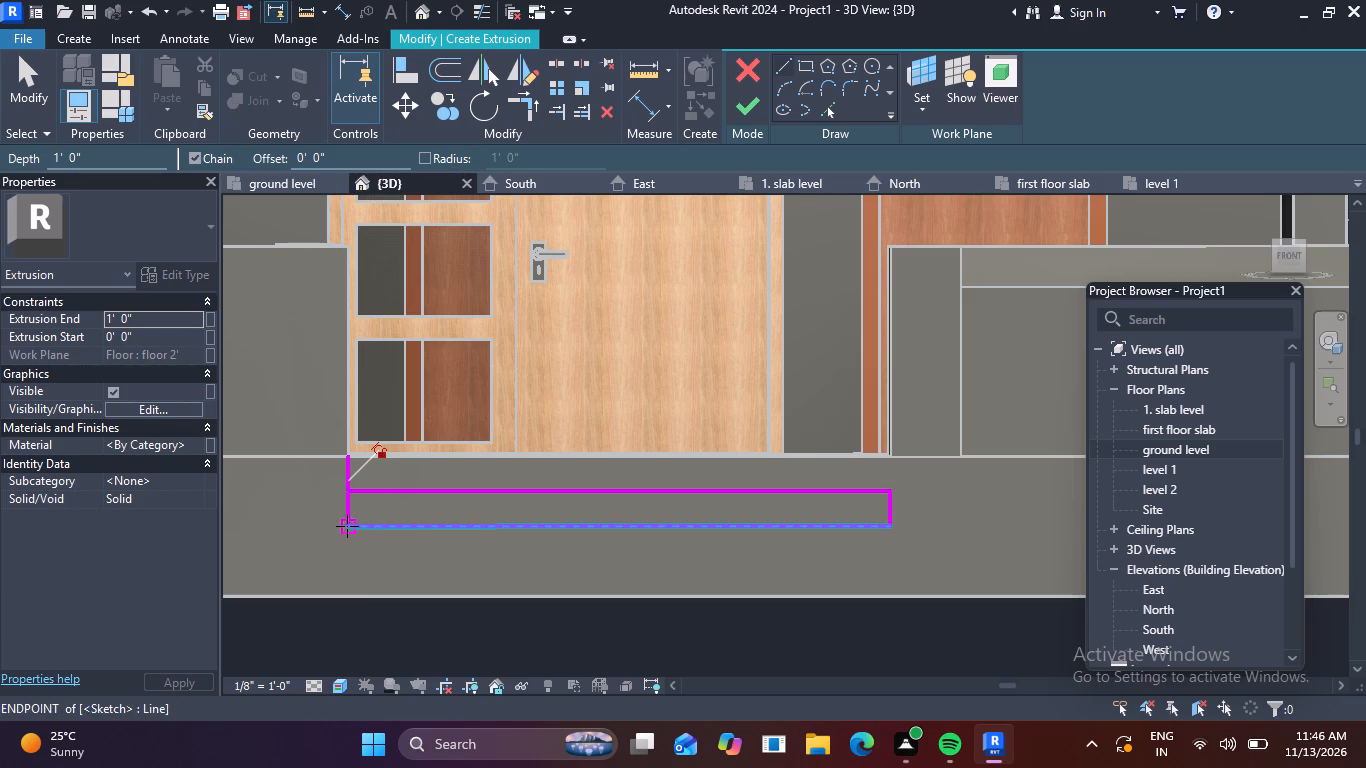
pyautogui.click(347, 526)
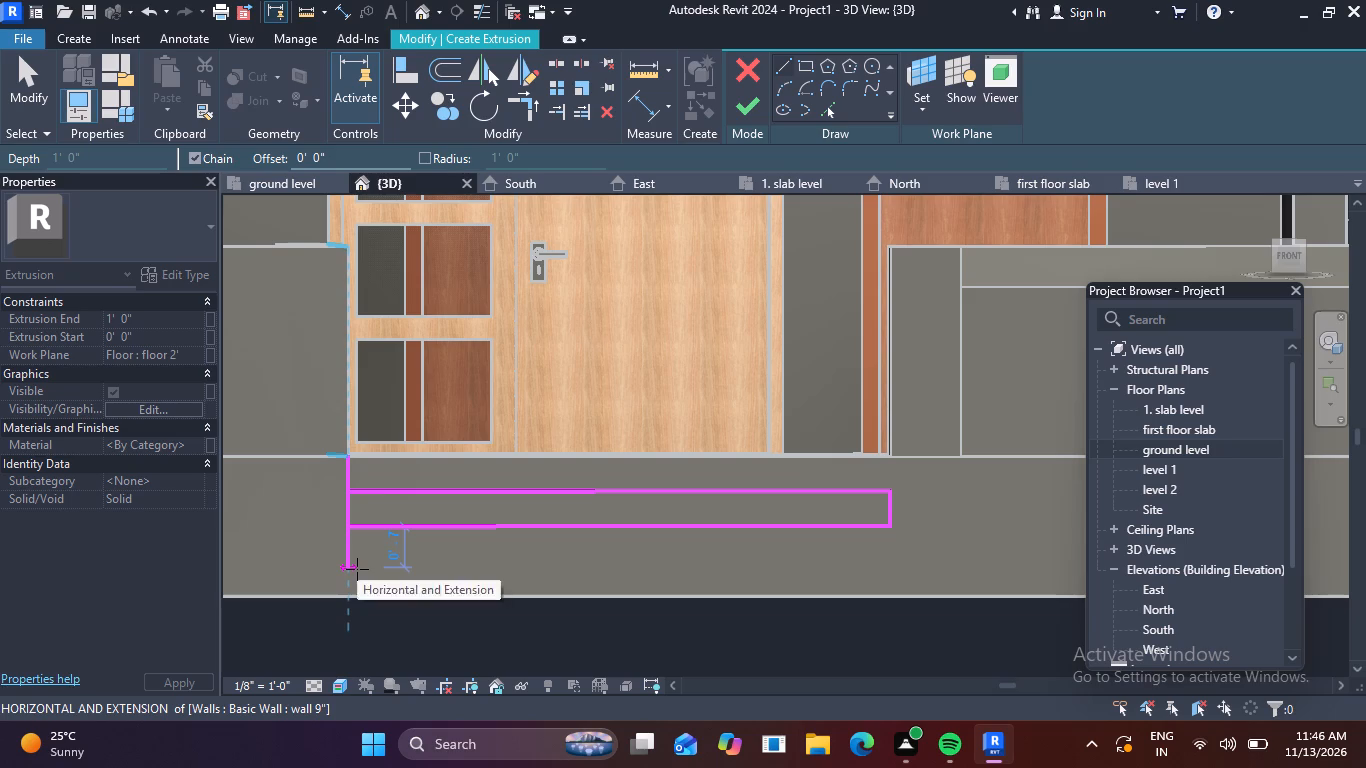
pyautogui.press('Escape')
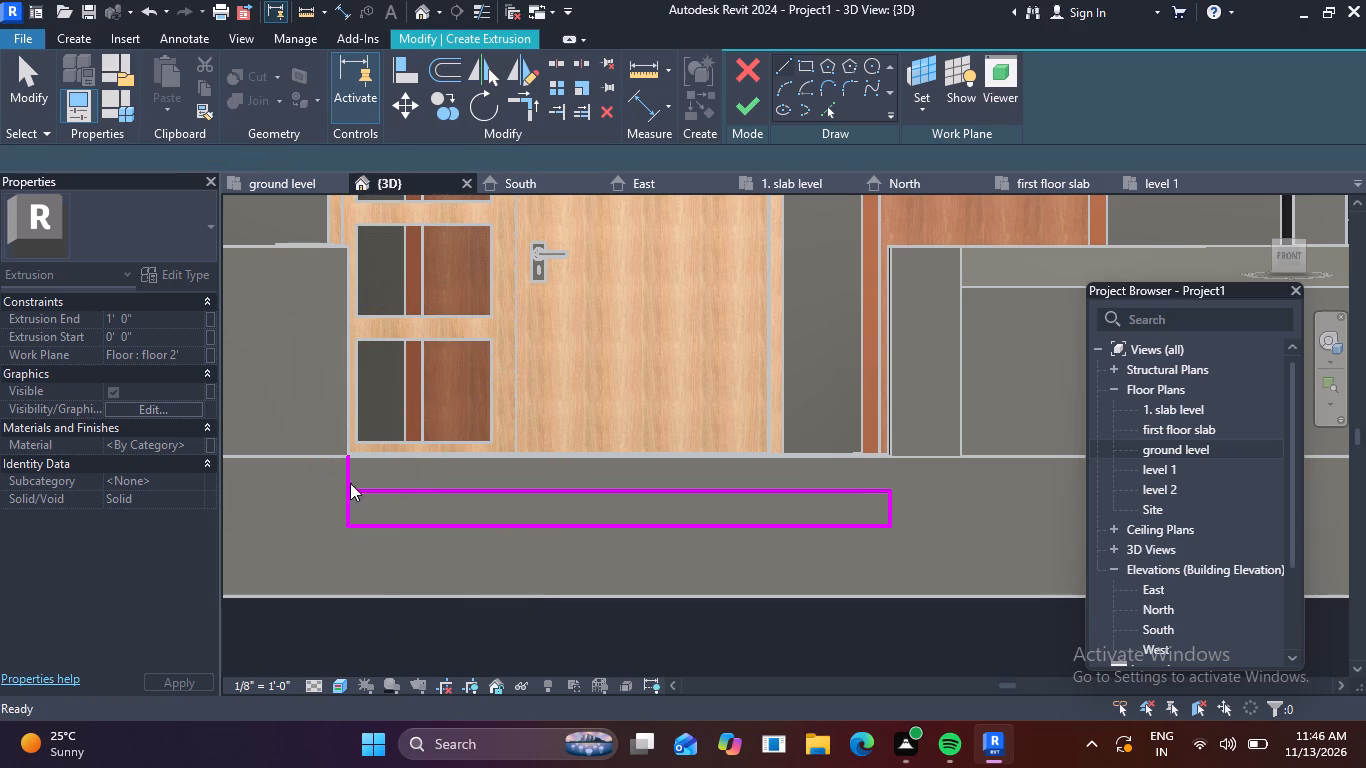
# Delete the extra 6" vertical line above the rectangle, leaving only the closed rectangular profile in the extrusion sketch.
pyautogui.click(351, 477)
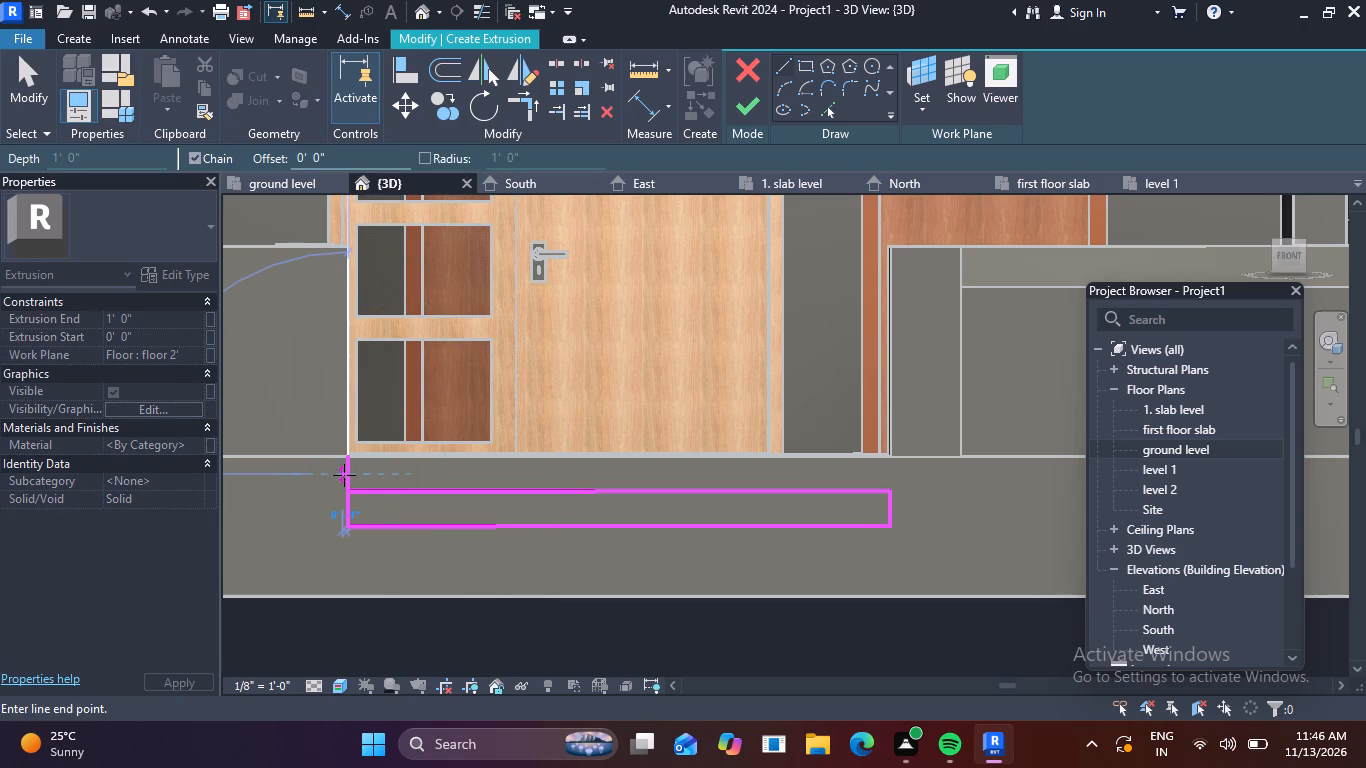
pyautogui.press('Escape')
pyautogui.scroll(3, 354, 473)
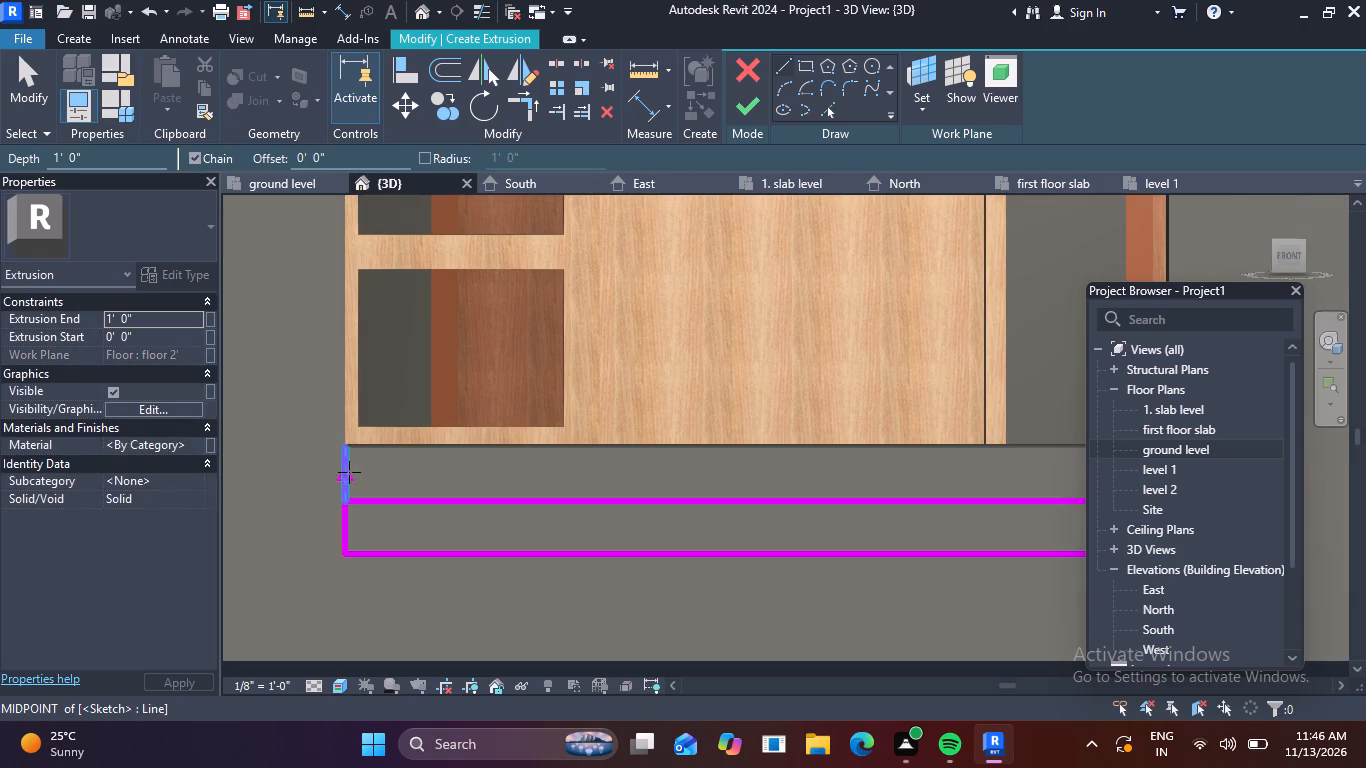
pyautogui.click(346, 472)
pyautogui.press('Delete')
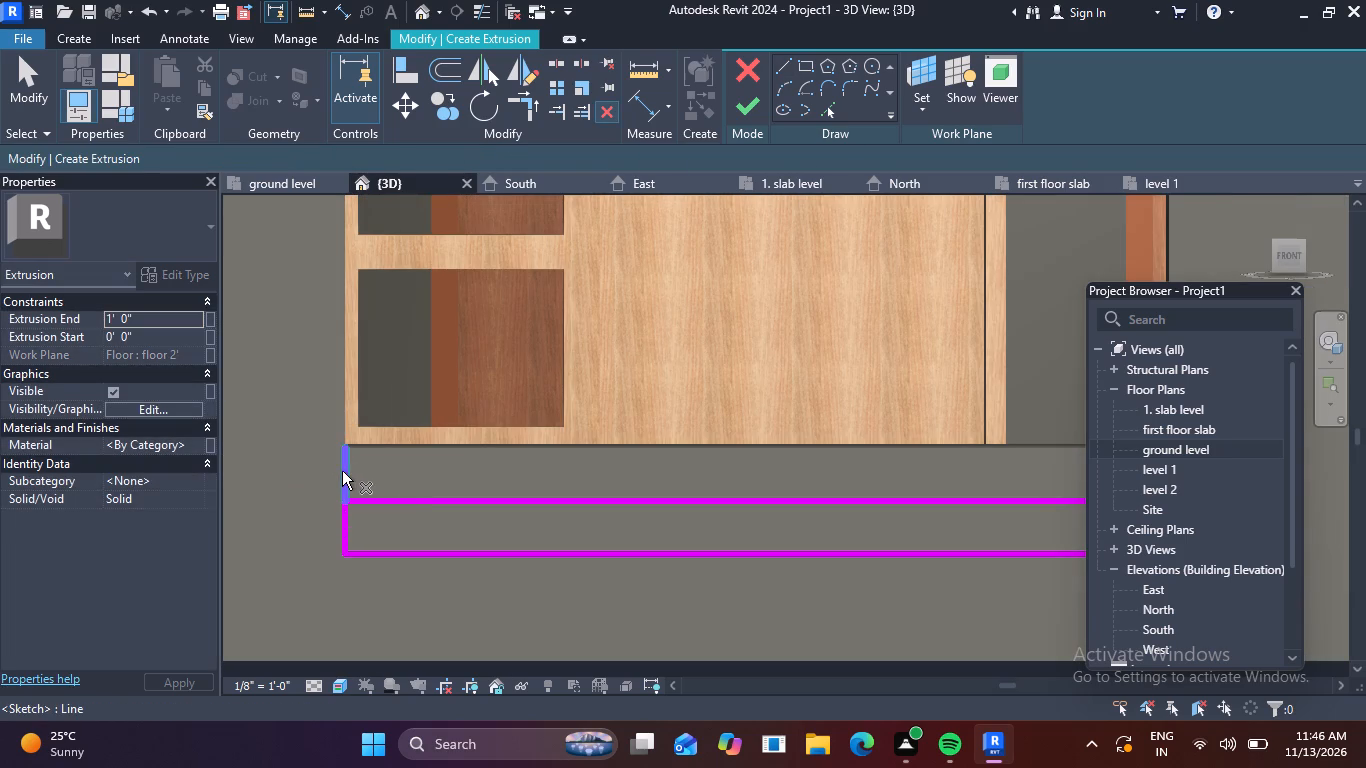
pyautogui.click(342, 471)
pyautogui.press('Delete')
pyautogui.scroll(-4, 360, 474)
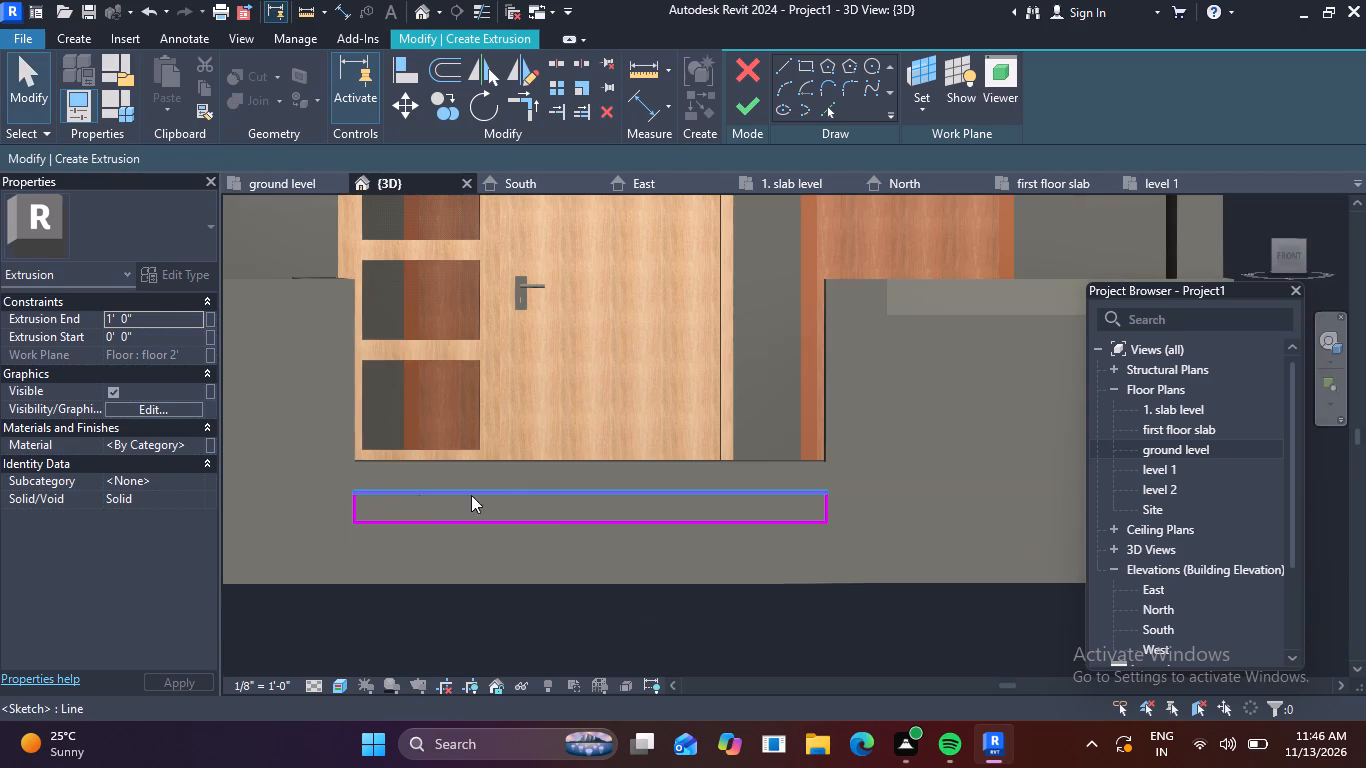
# Finish the rectangular profile as a solid extrusion 1' deep and complete the upper entrance step's in-place model.
pyautogui.click(753, 110)
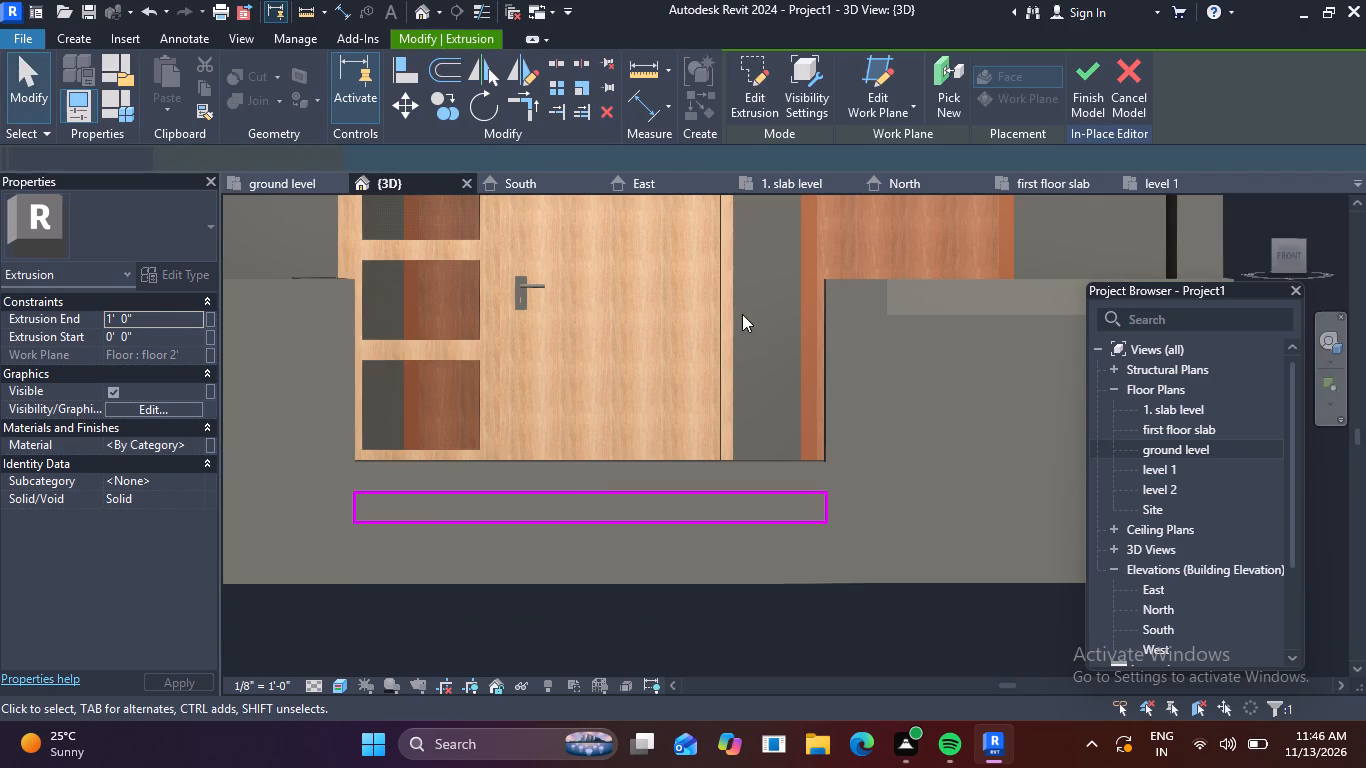
pyautogui.scroll(-1, 724, 375)
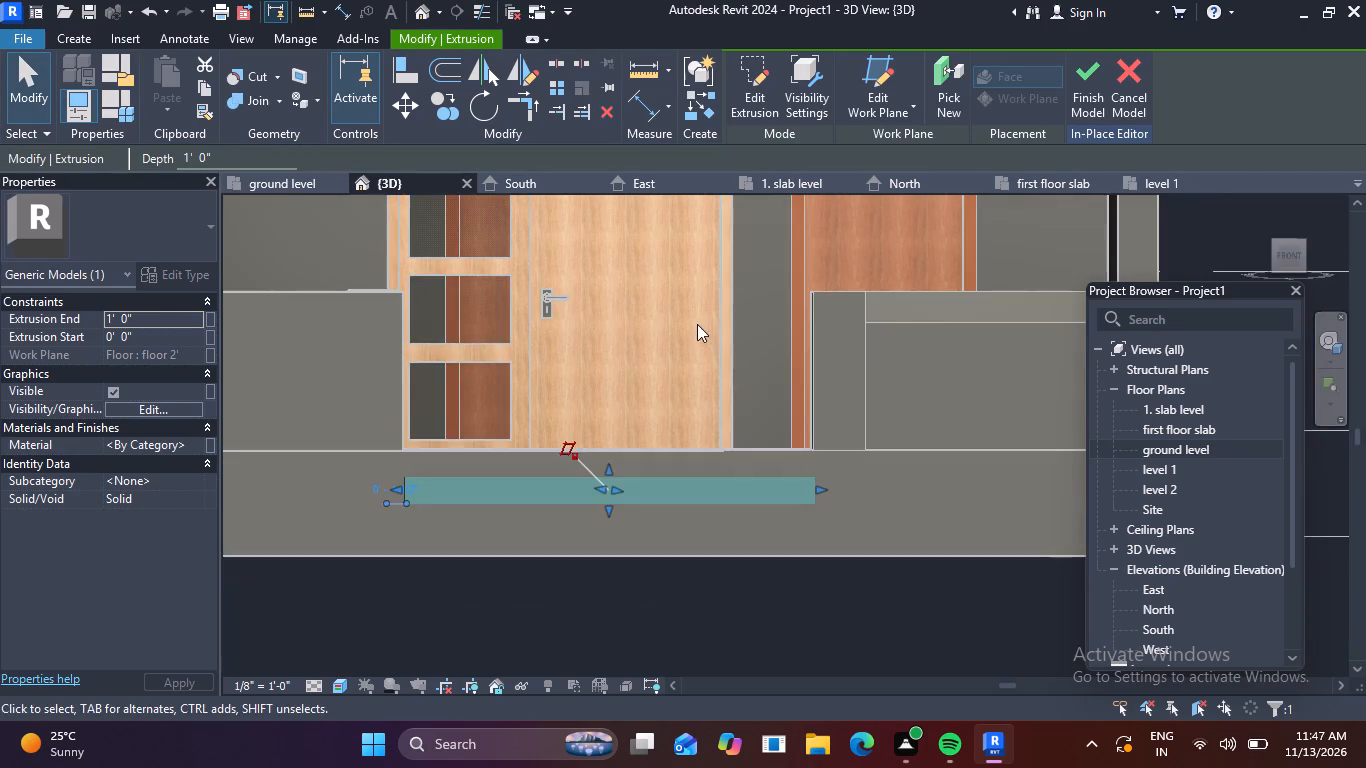
pyautogui.keyDown('shift'); pyautogui.scroll(-1, 697, 324); pyautogui.keyUp('shift')
pyautogui.keyDown('shift'); pyautogui.moveTo(702, 334); pyautogui.dragTo(642, 543, button='middle'); pyautogui.keyUp('shift')
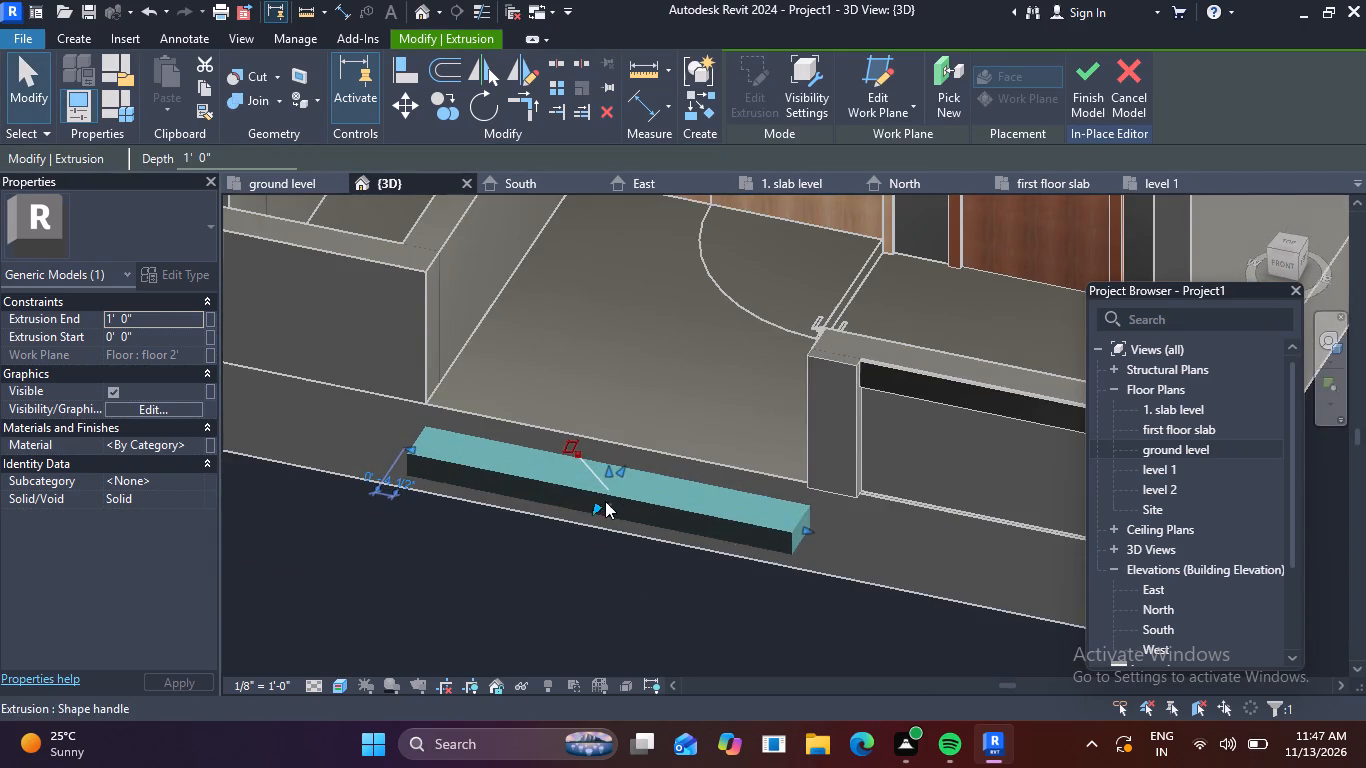
pyautogui.scroll(2, 592, 502)
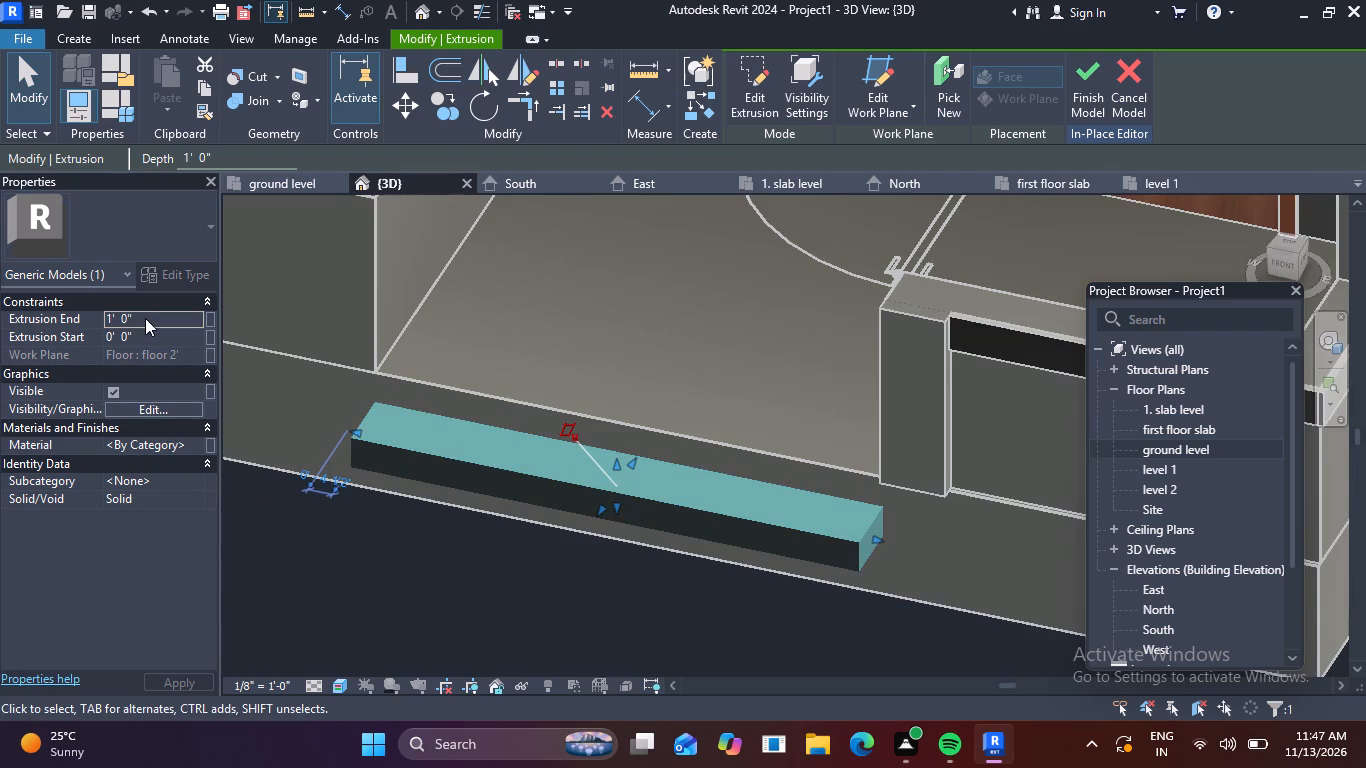
pyautogui.click(146, 318)
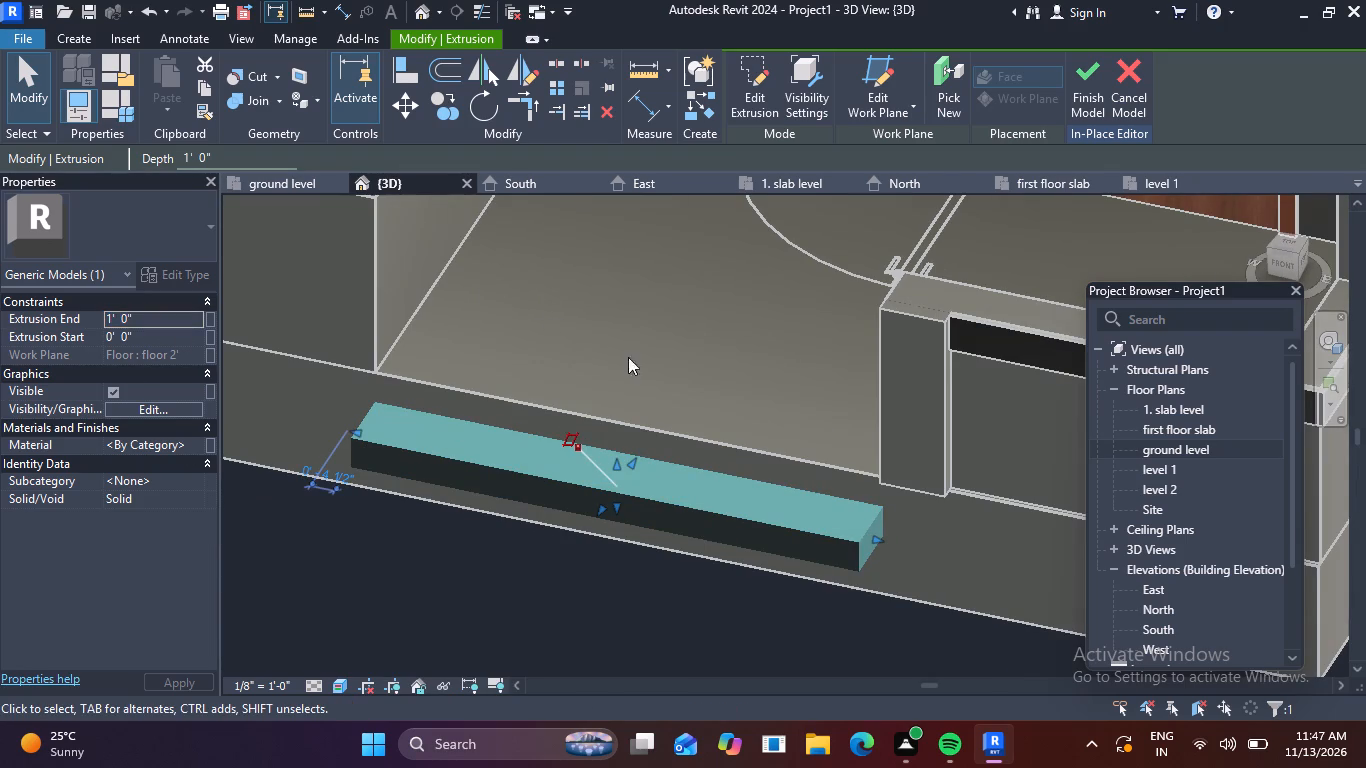
pyautogui.scroll(-2, 696, 369)
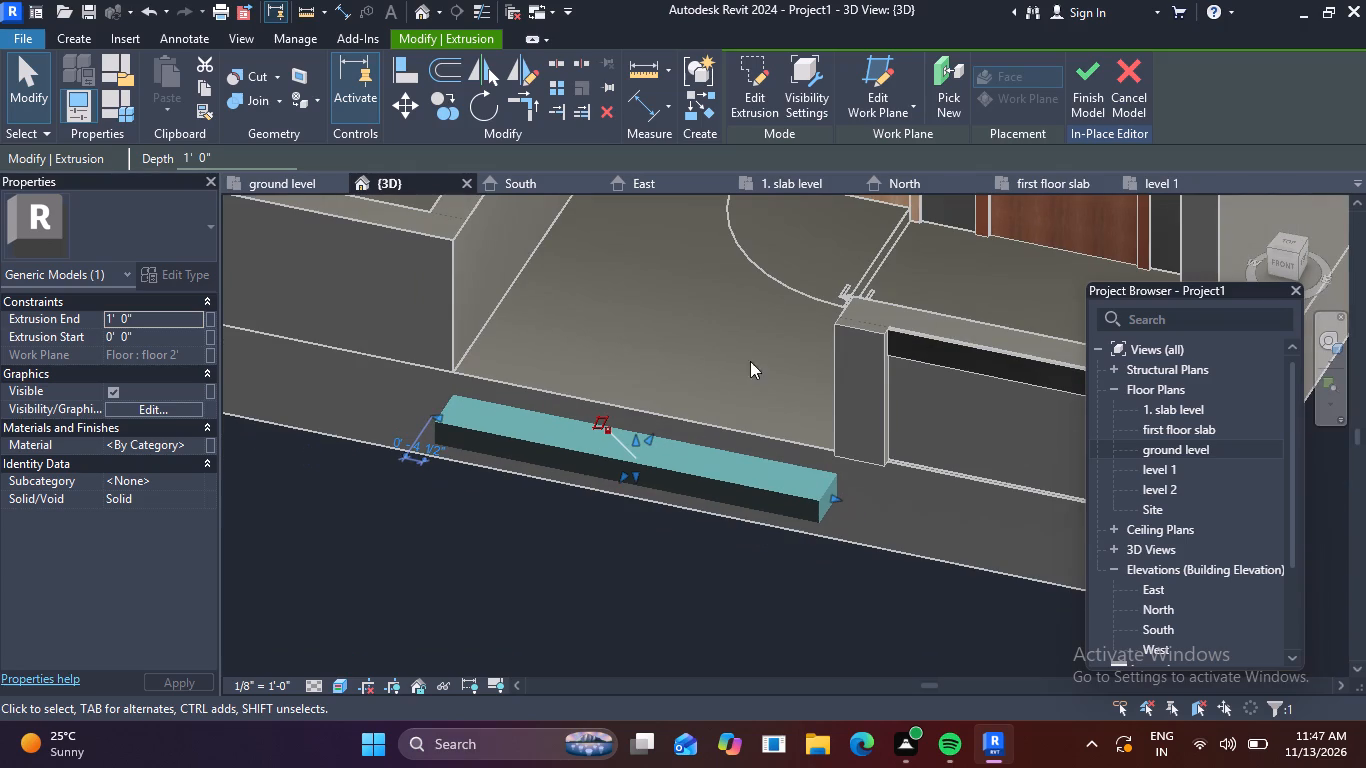
pyautogui.click(1094, 87)
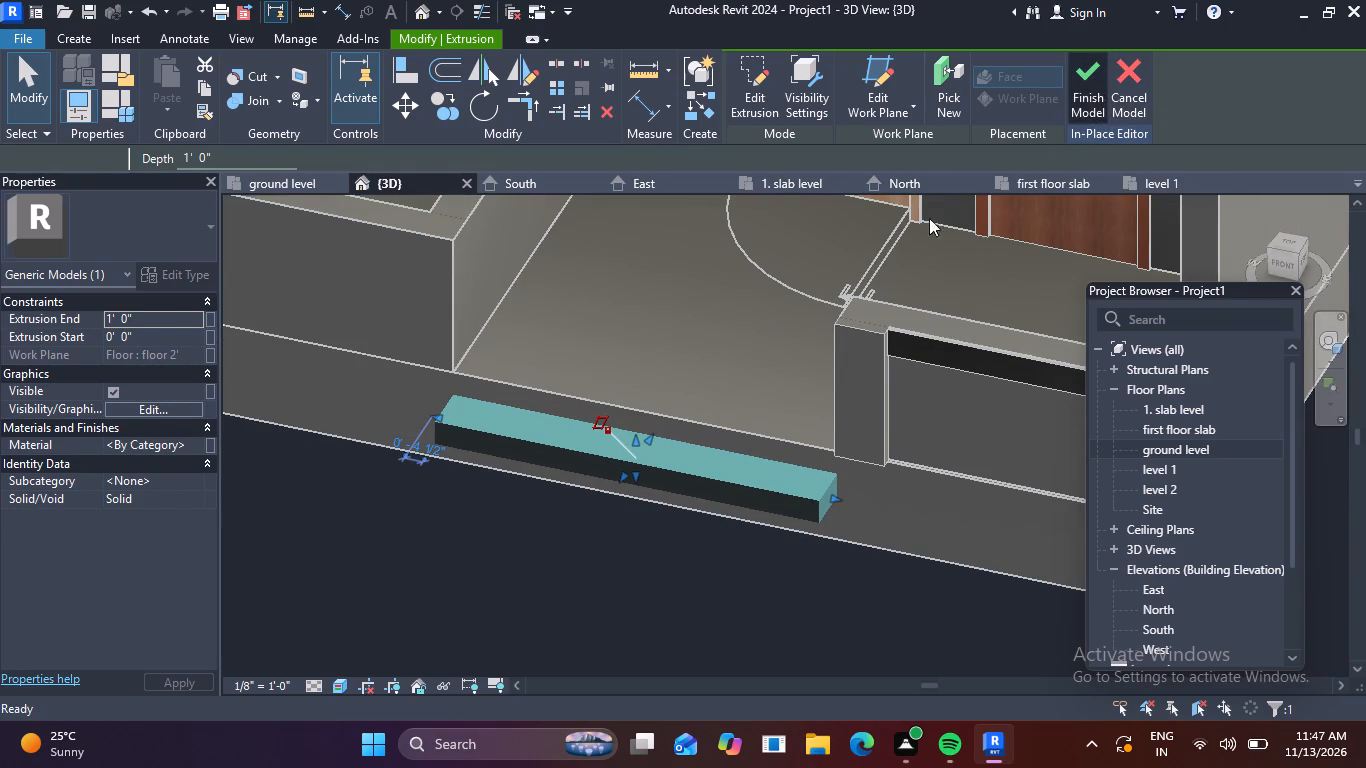
# Create a new in-place model in the Generic Models category, keeping the default name.
pyautogui.scroll(-2, 717, 421)
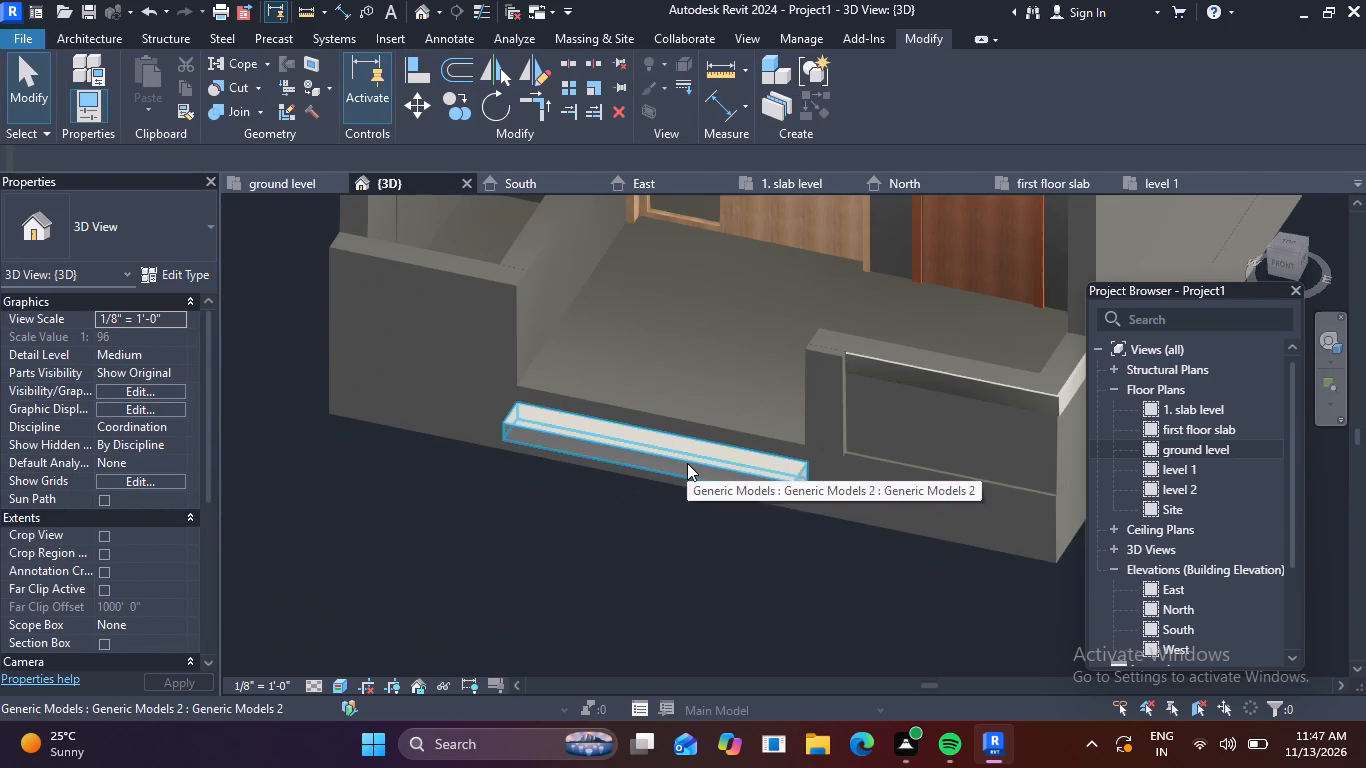
pyautogui.click(100, 40)
pyautogui.click(257, 112)
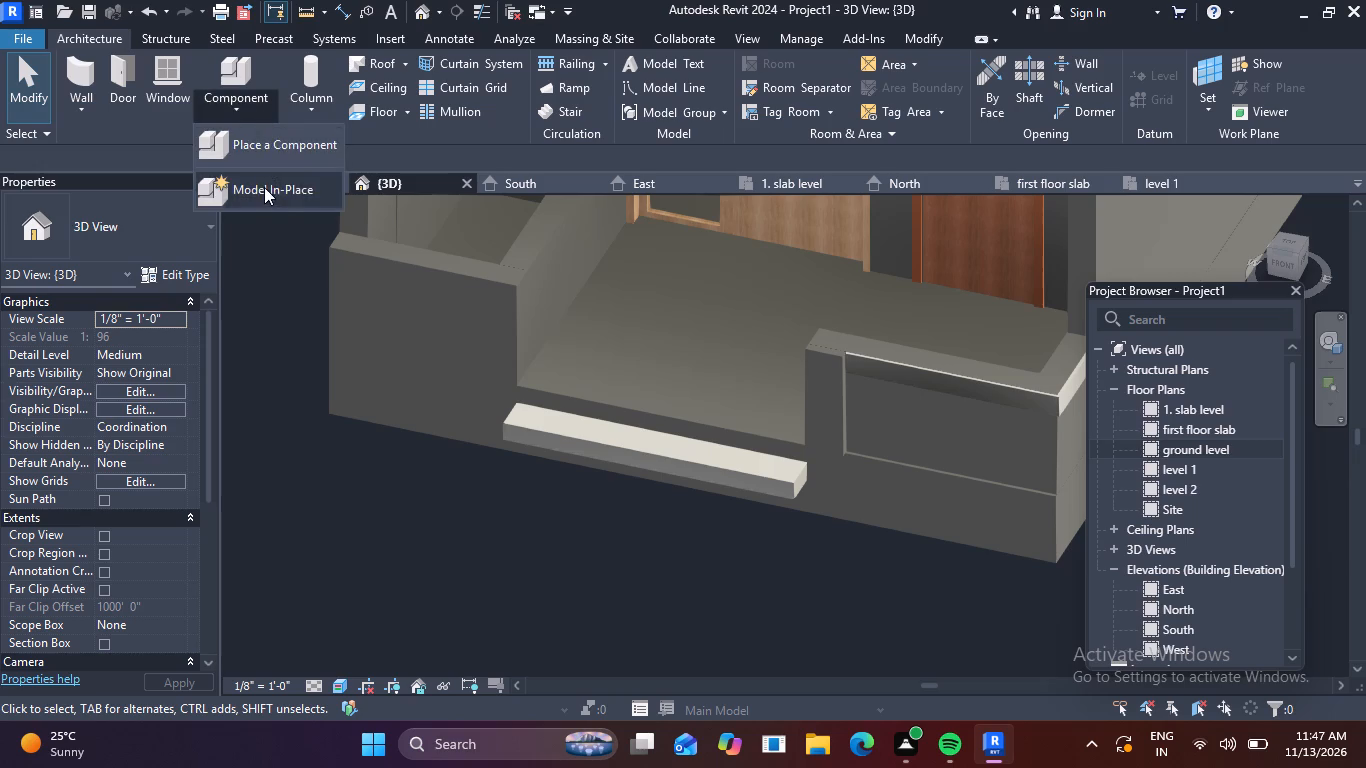
pyautogui.click(265, 192)
pyautogui.scroll(-11, 672, 335)
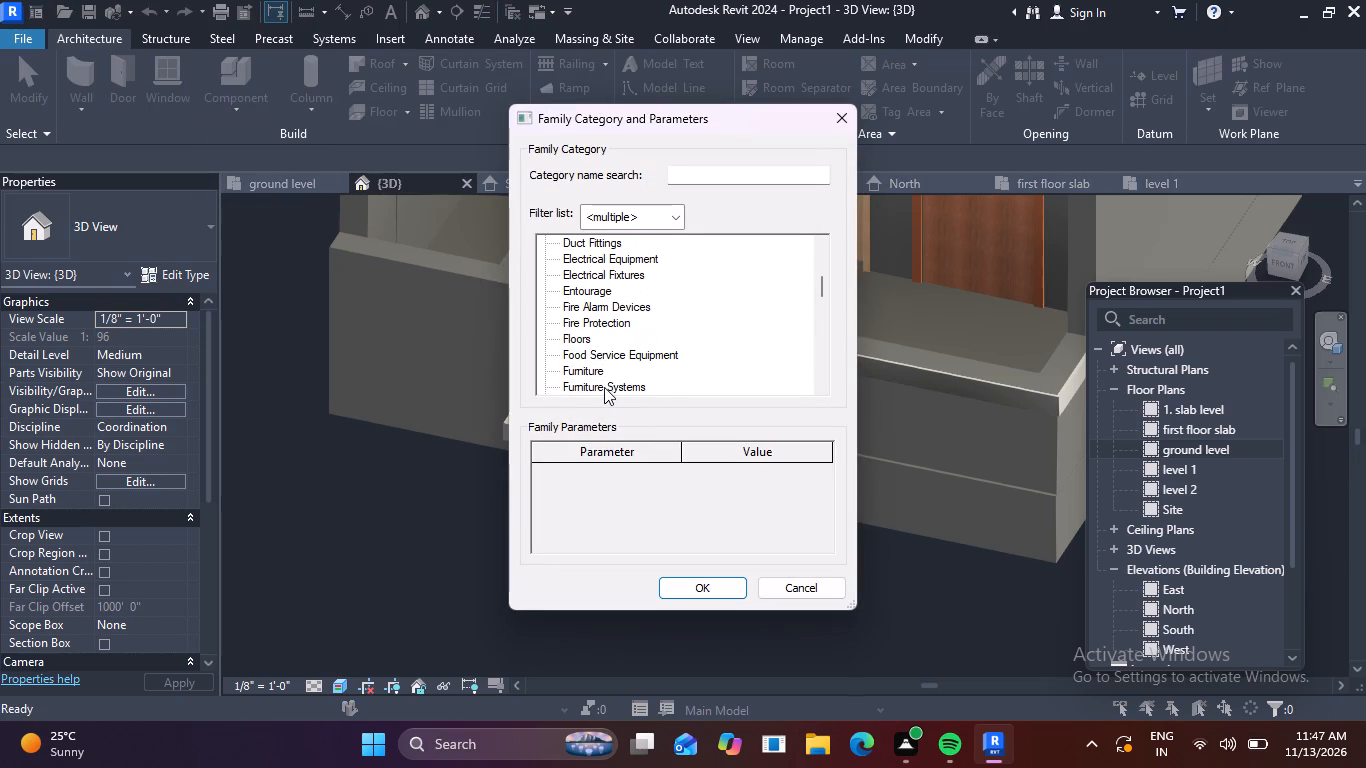
pyautogui.scroll(-1, 614, 353)
pyautogui.click(608, 375)
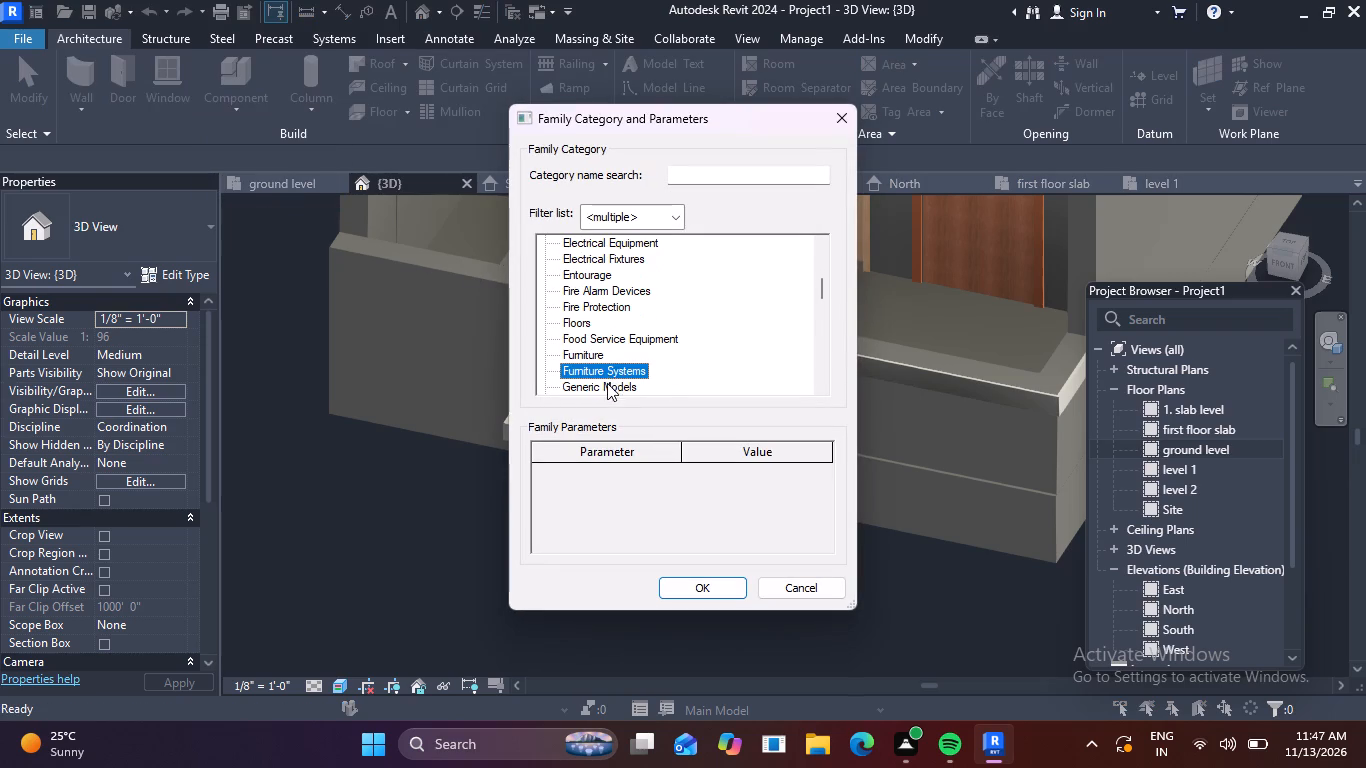
pyautogui.click(608, 386)
pyautogui.click(735, 587)
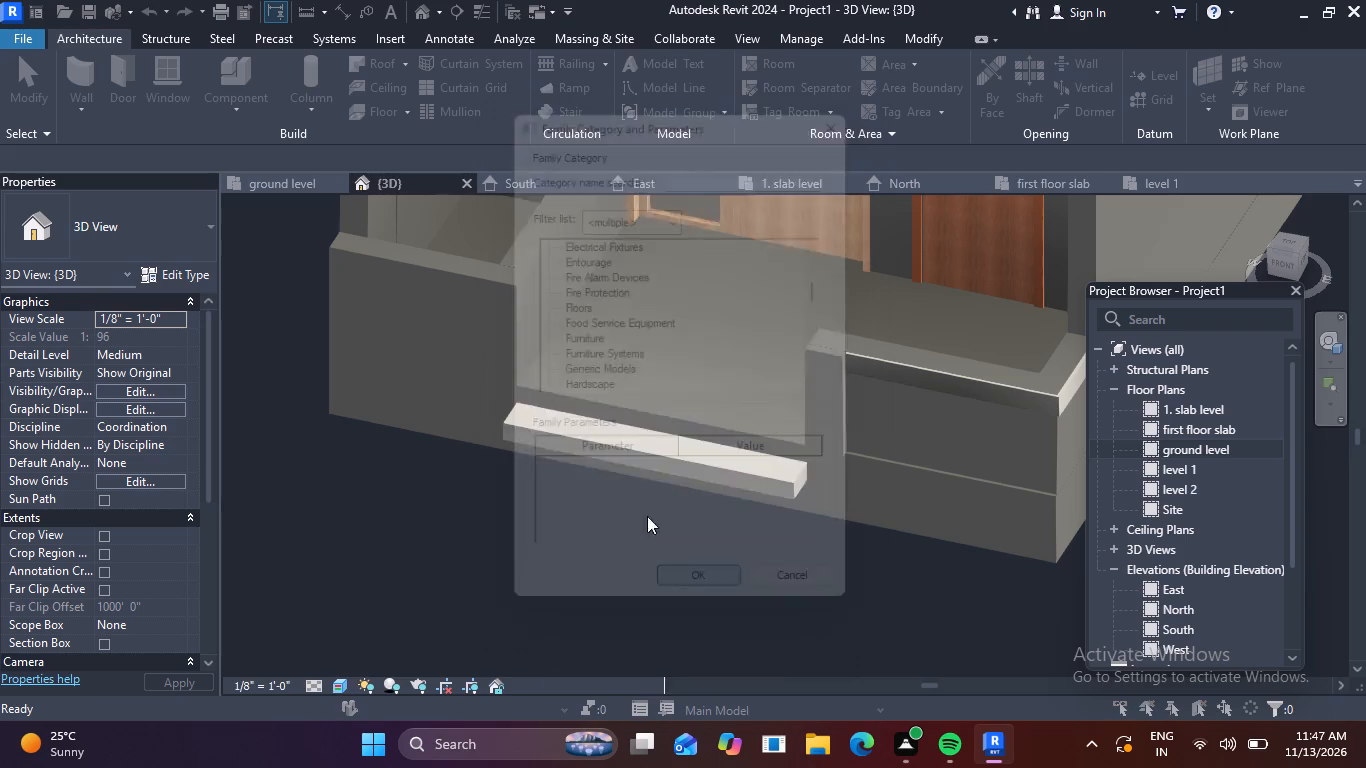
pyautogui.click(699, 400)
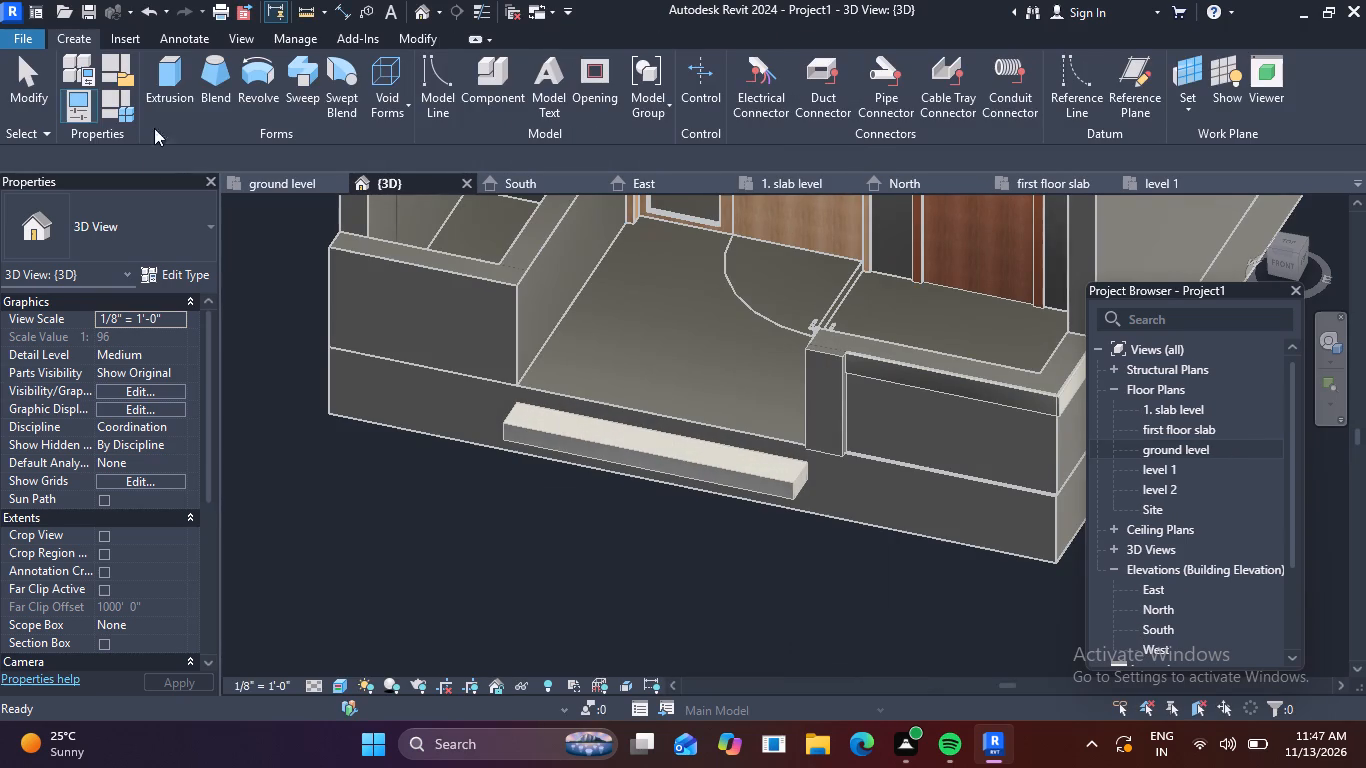
# Start a solid extrusion and set its work plane to the front face of the 2' porch floor.
pyautogui.click(155, 86)
pyautogui.click(923, 110)
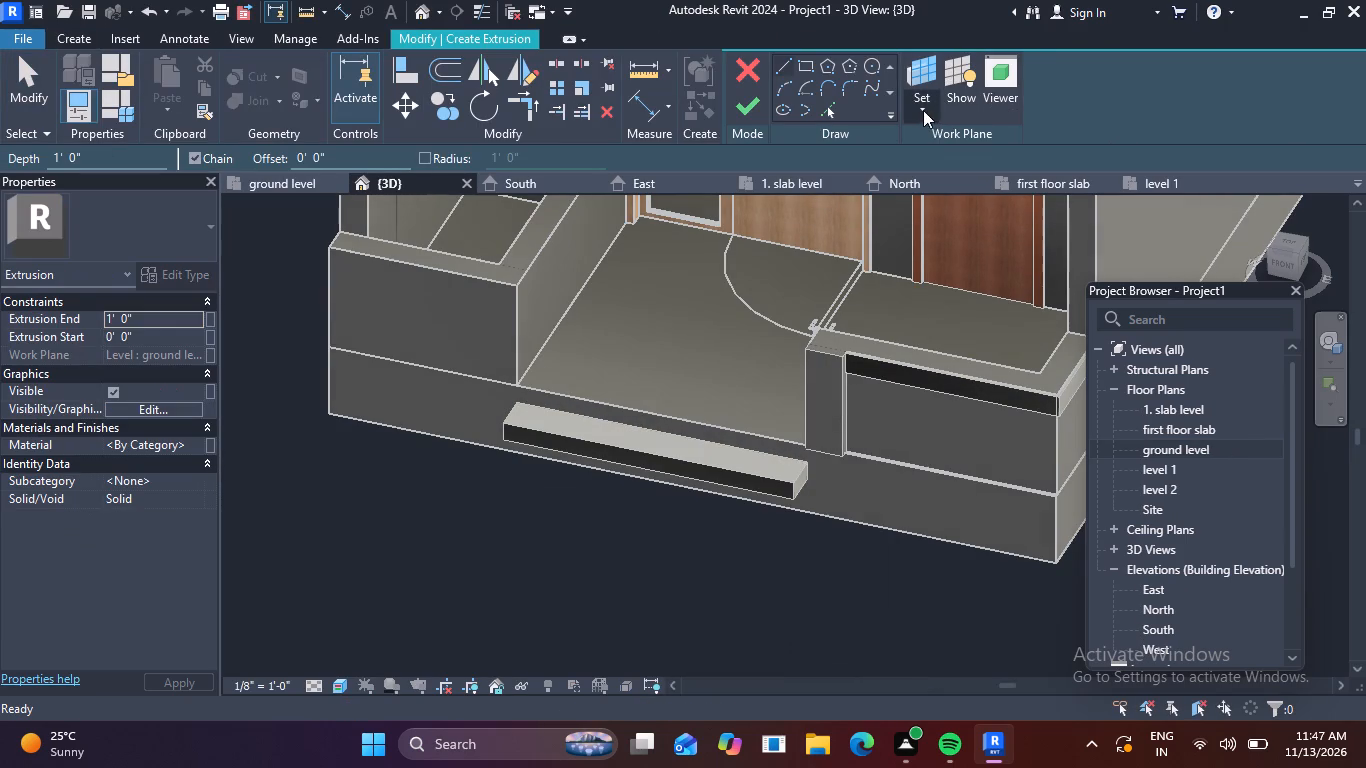
pyautogui.click(919, 193)
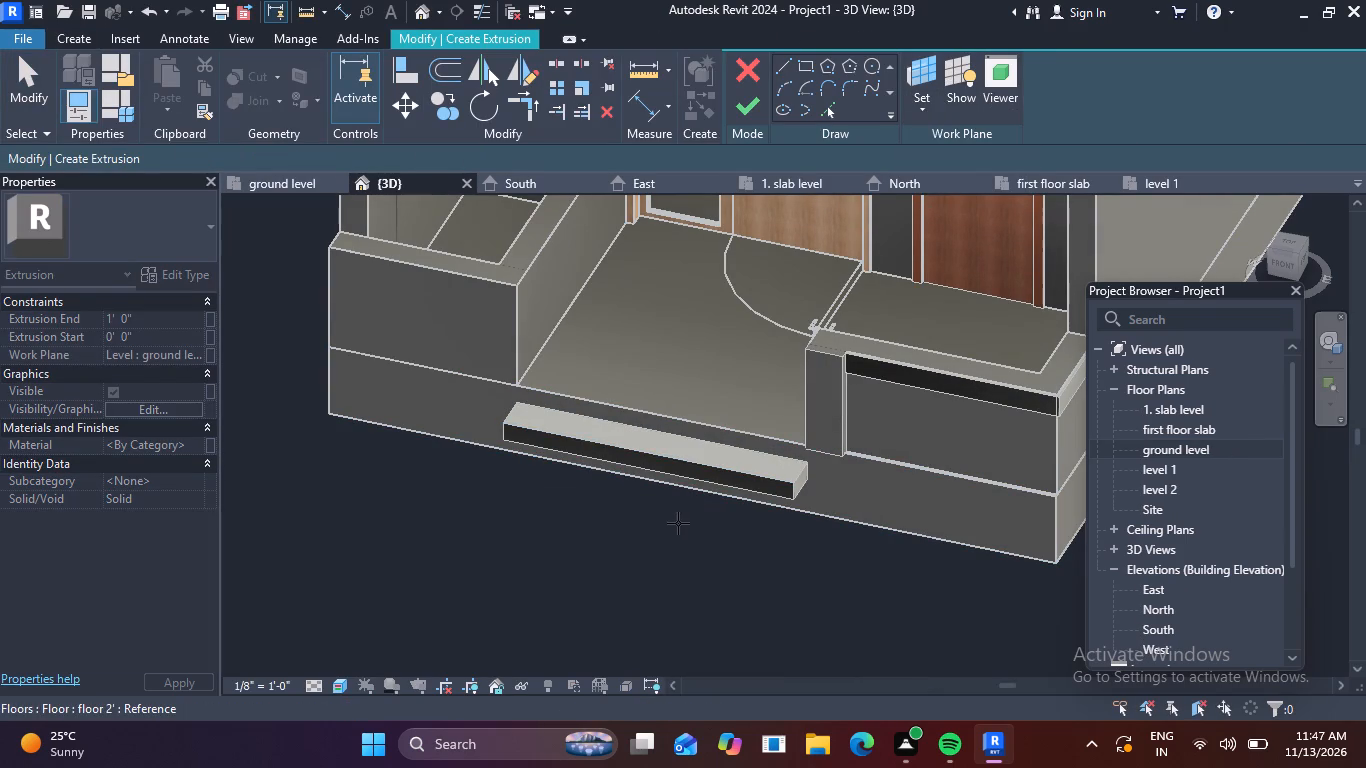
pyautogui.keyDown('shift'); pyautogui.moveTo(676, 529); pyautogui.dragTo(694, 295, button='middle'); pyautogui.keyUp('shift')
pyautogui.scroll(1, 497, 516)
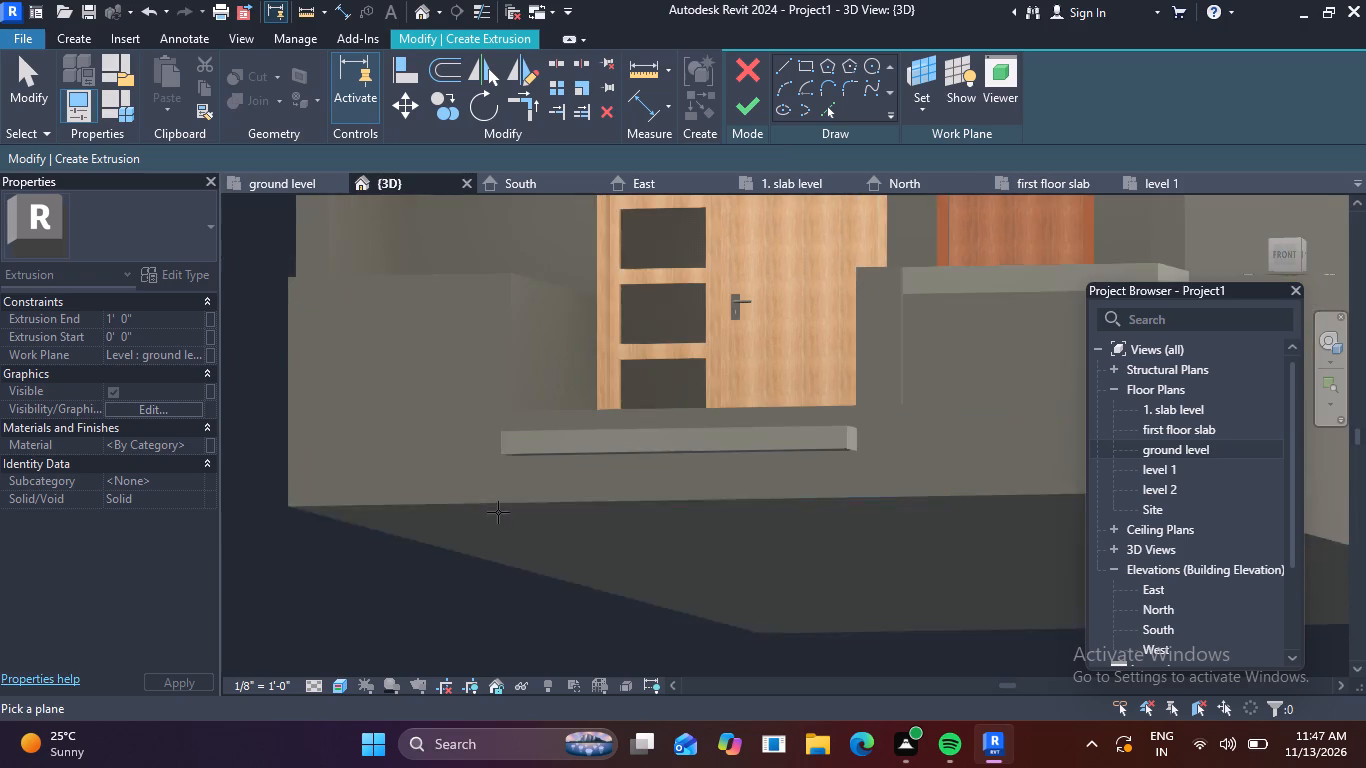
pyautogui.keyDown('shift'); pyautogui.moveTo(558, 526); pyautogui.dragTo(621, 532, button='middle'); pyautogui.keyUp('shift')
pyautogui.click(640, 495)
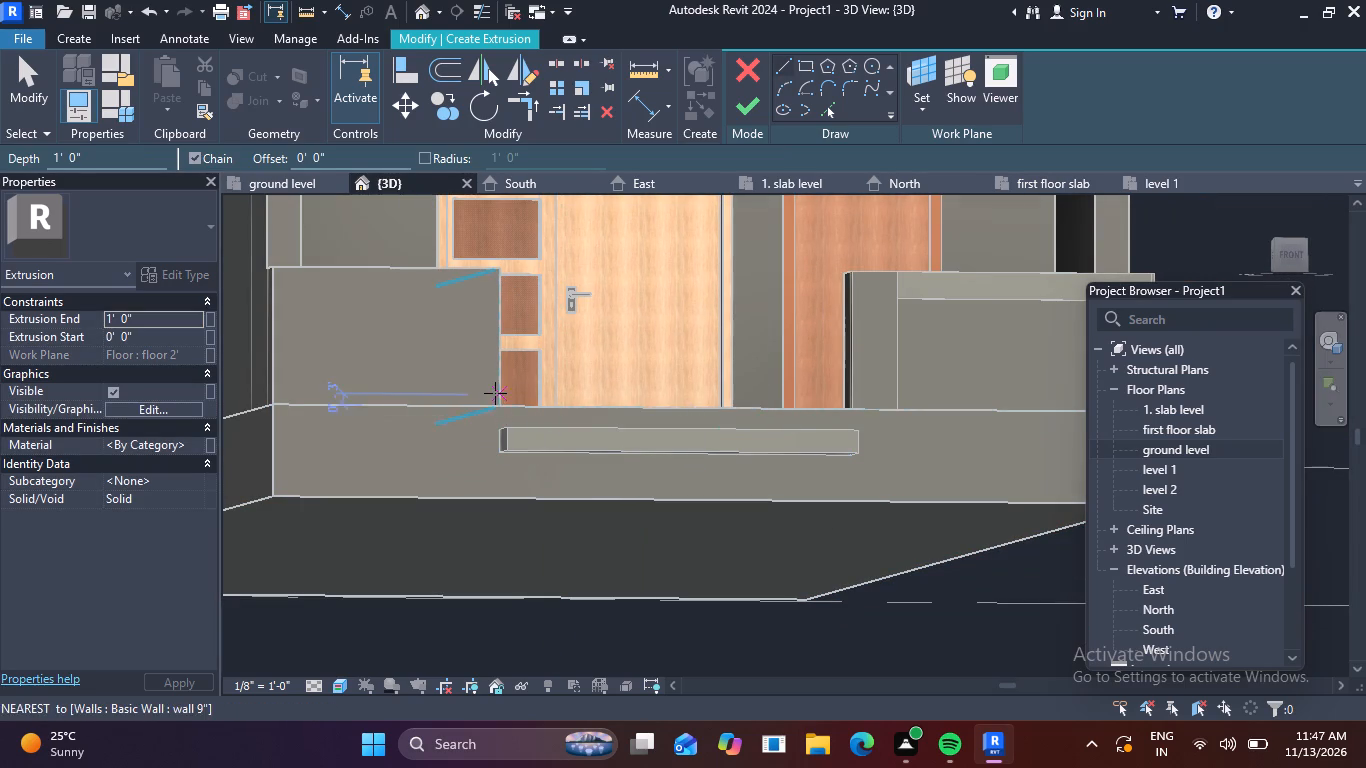
# Sketch a closed rectangle, 7' 9" wide and 6" high, directly below the upper step's bottom edge.
pyautogui.click(500, 454)
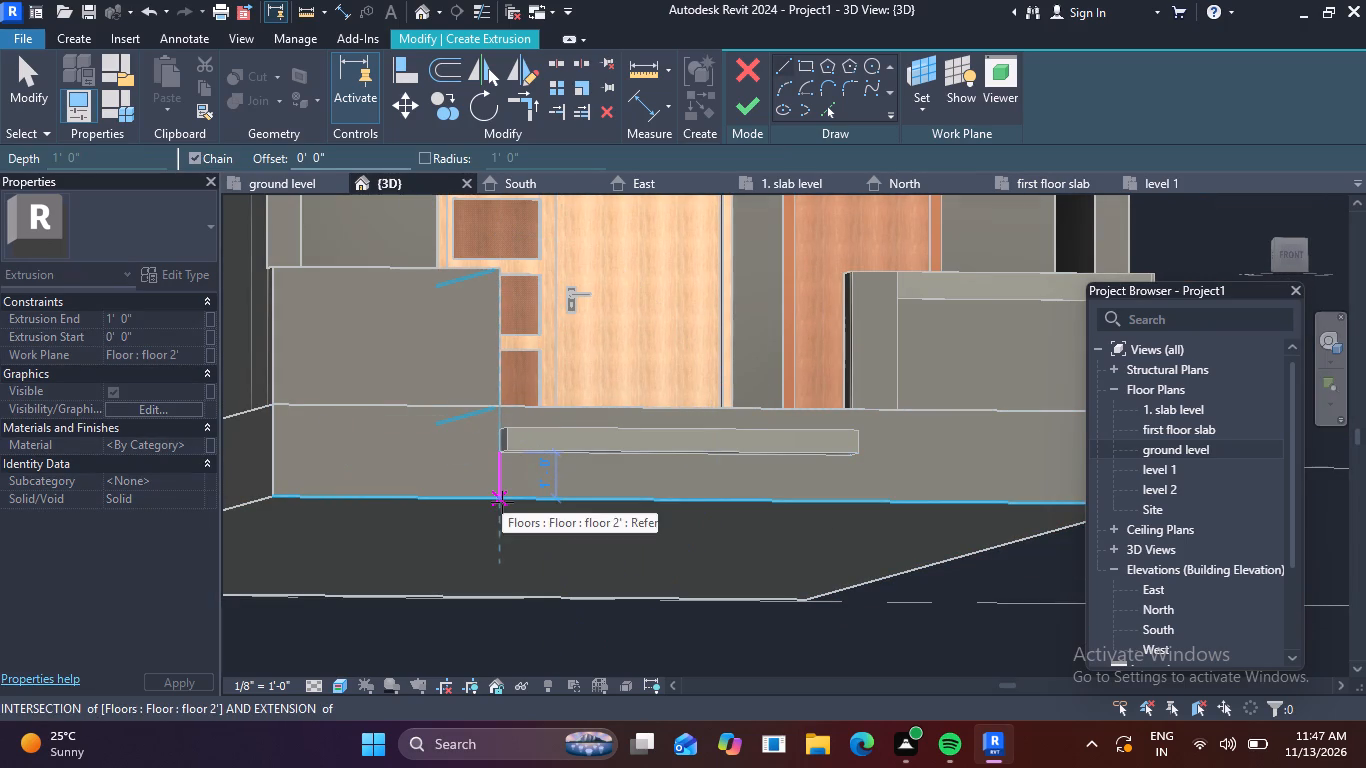
pyautogui.scroll(5, 496, 496)
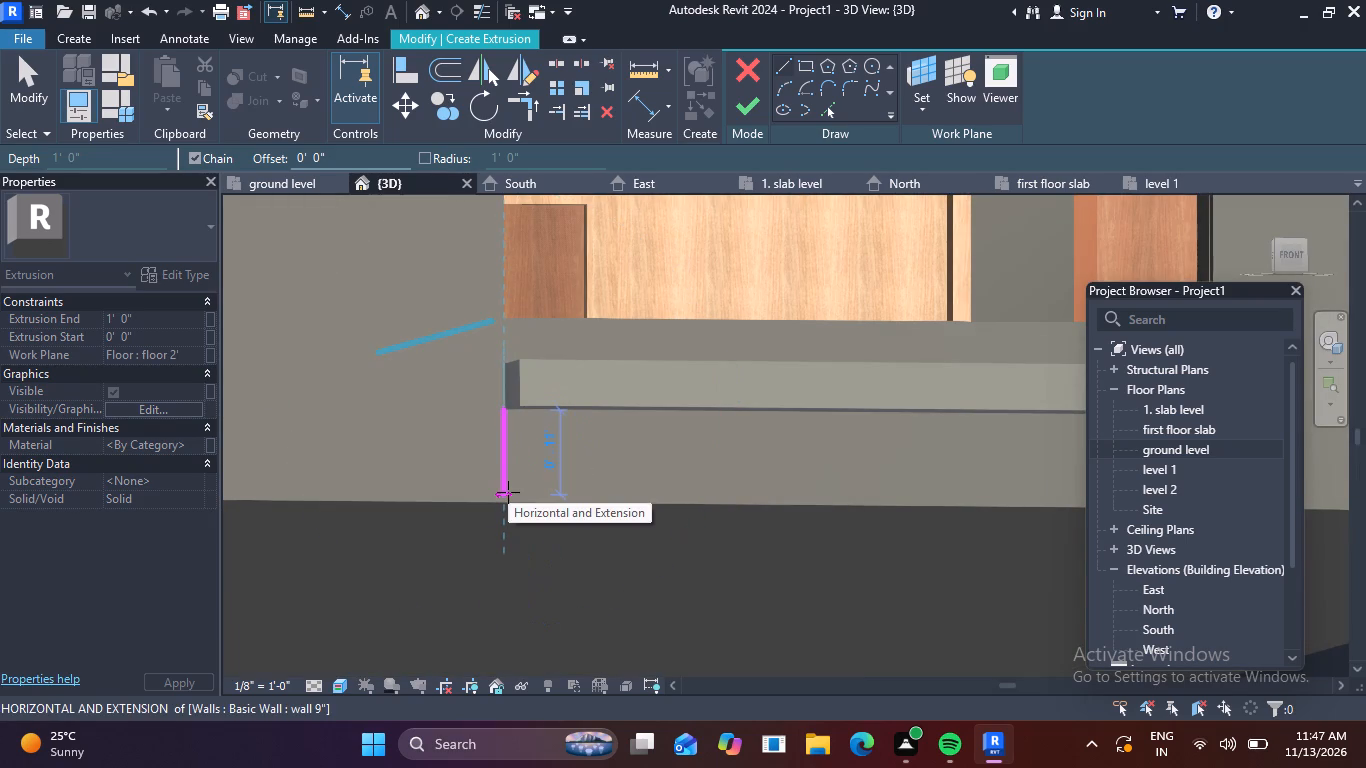
pyautogui.press('6')
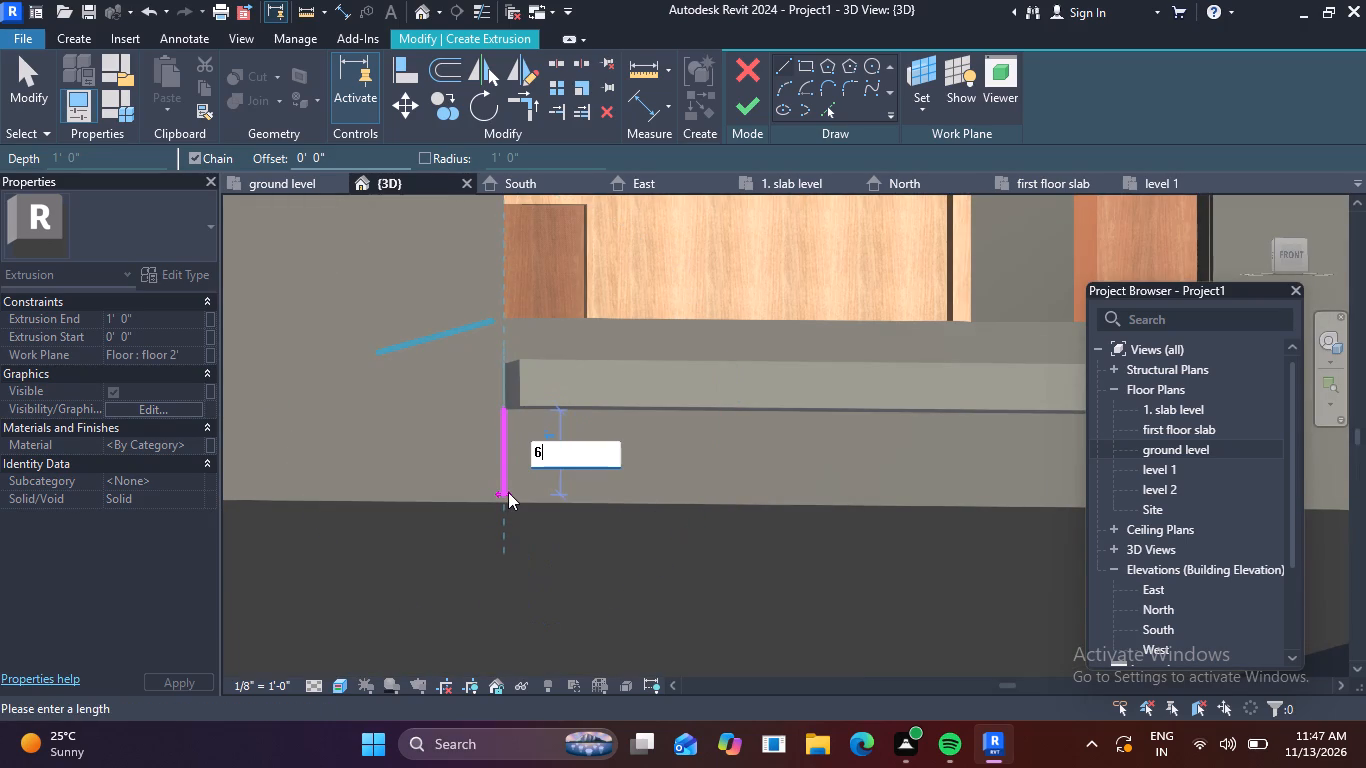
pyautogui.hotkey('shift', '"')
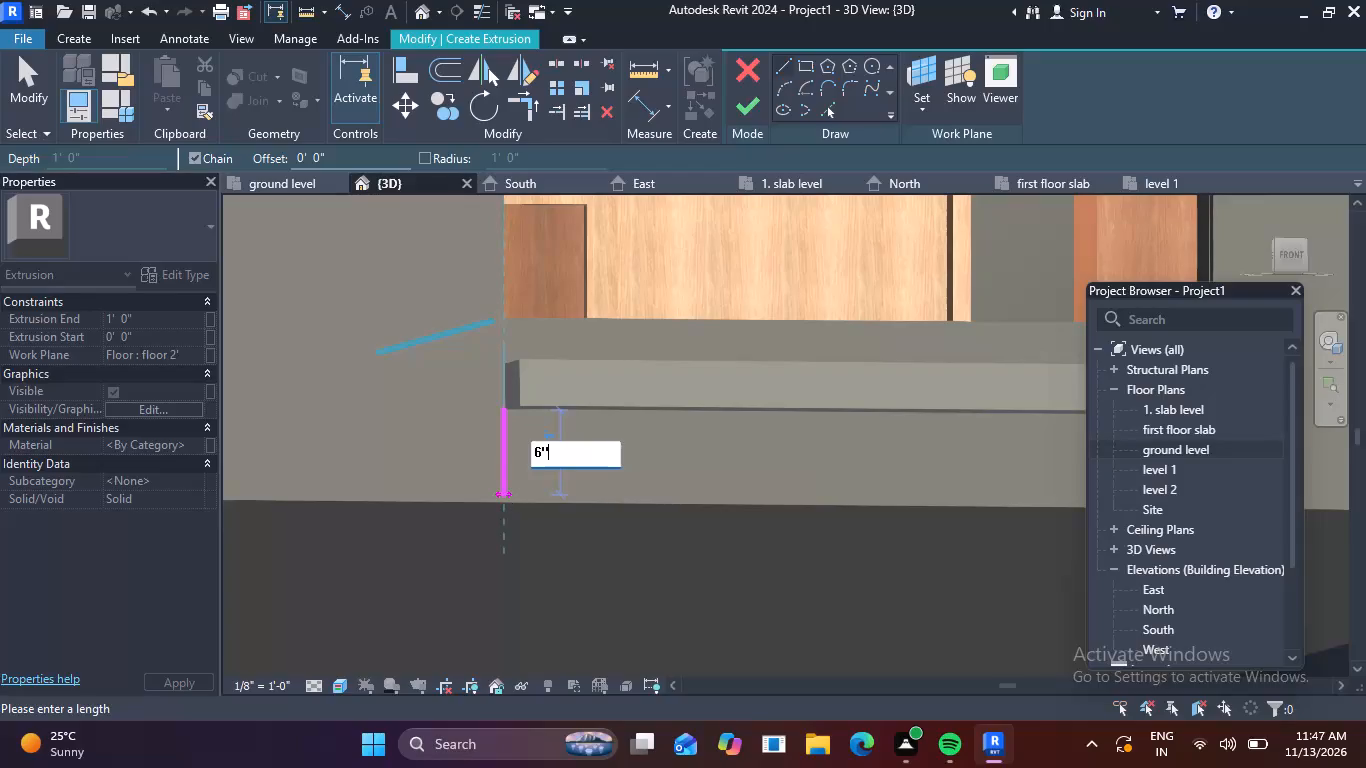
pyautogui.press('Return')
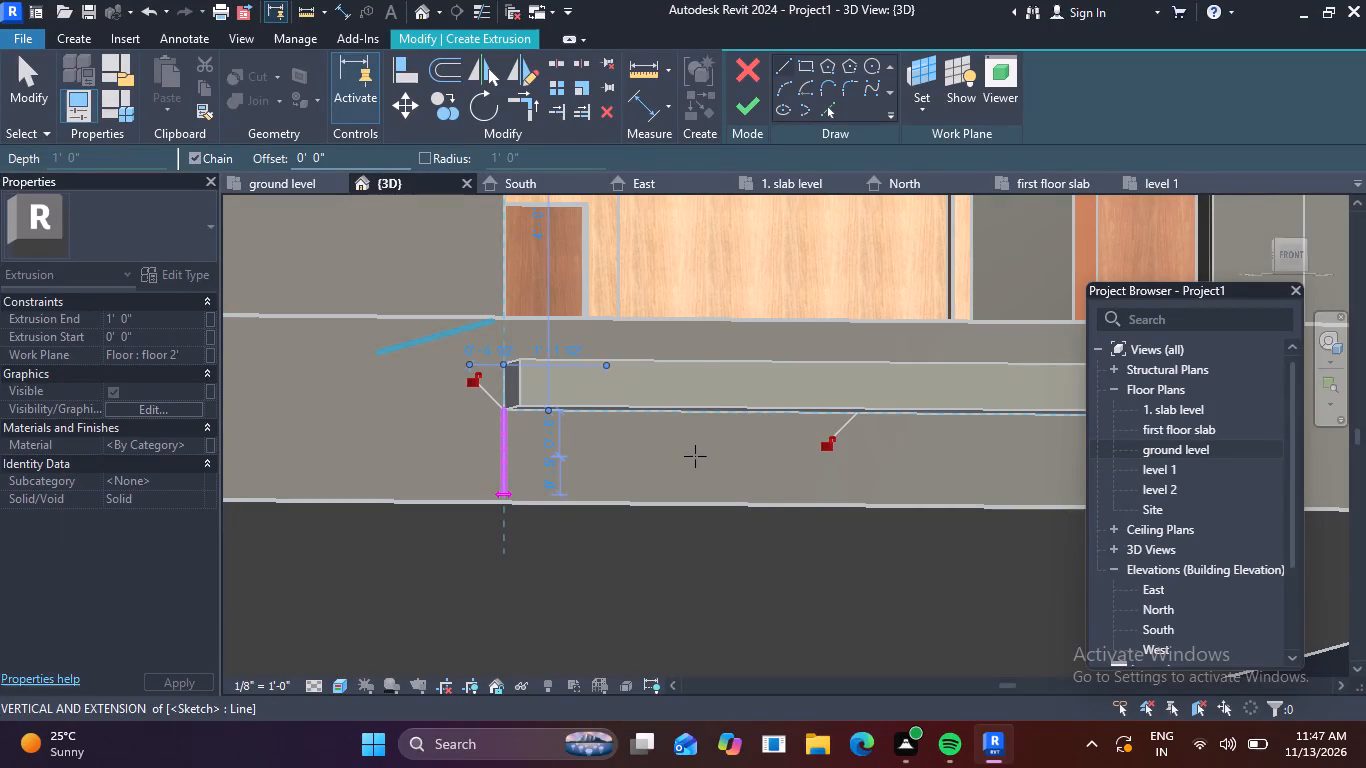
pyautogui.moveTo(830, 463); pyautogui.dragTo(467, 483, button='middle')
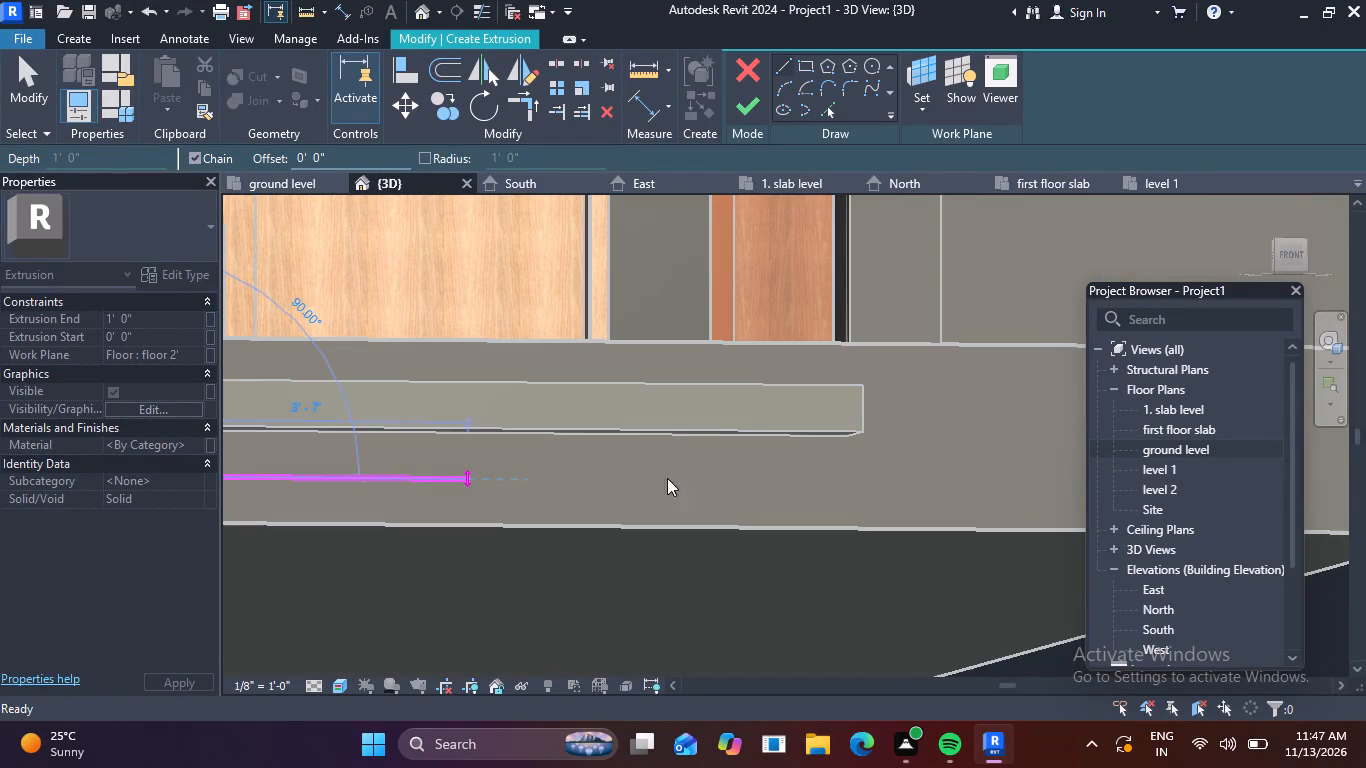
pyautogui.click(849, 480)
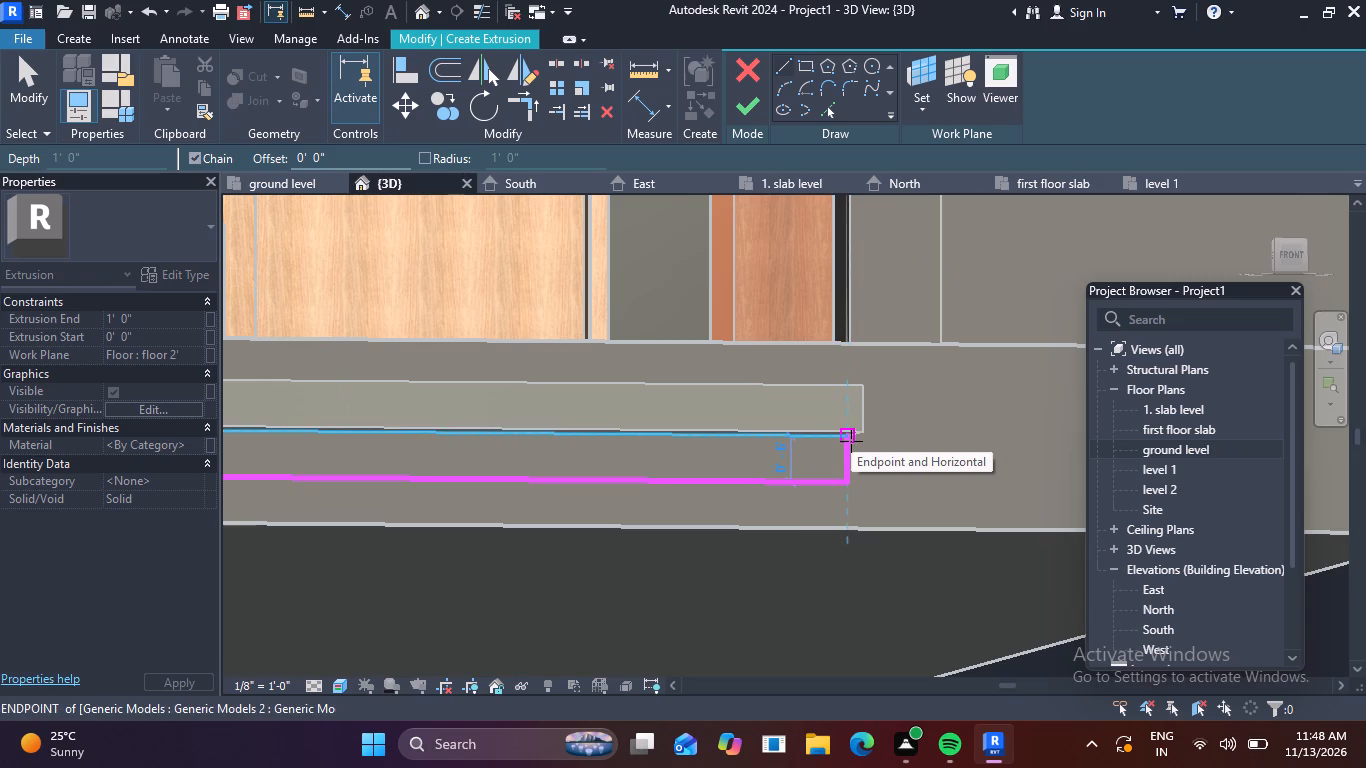
pyautogui.write('6"')
pyautogui.press('Return')
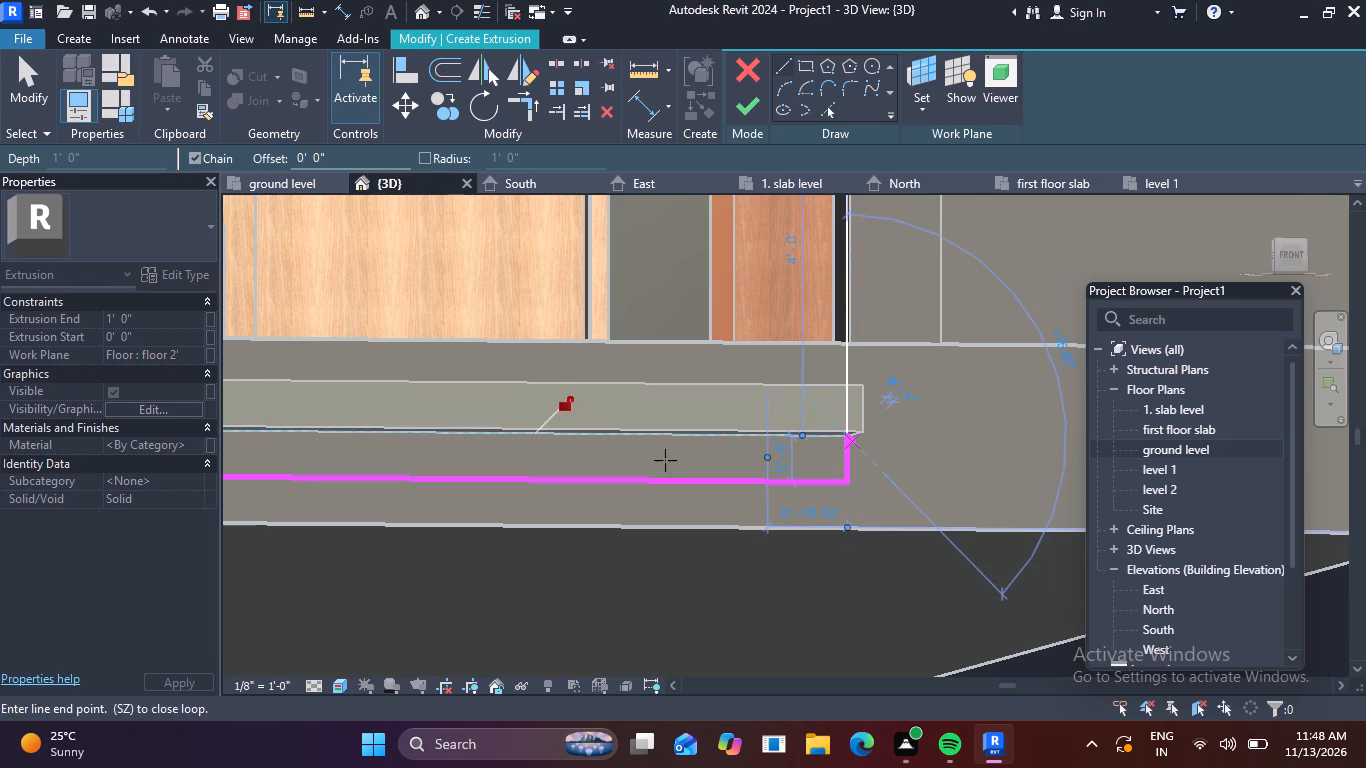
pyautogui.moveTo(516, 466); pyautogui.dragTo(825, 493, button='middle')
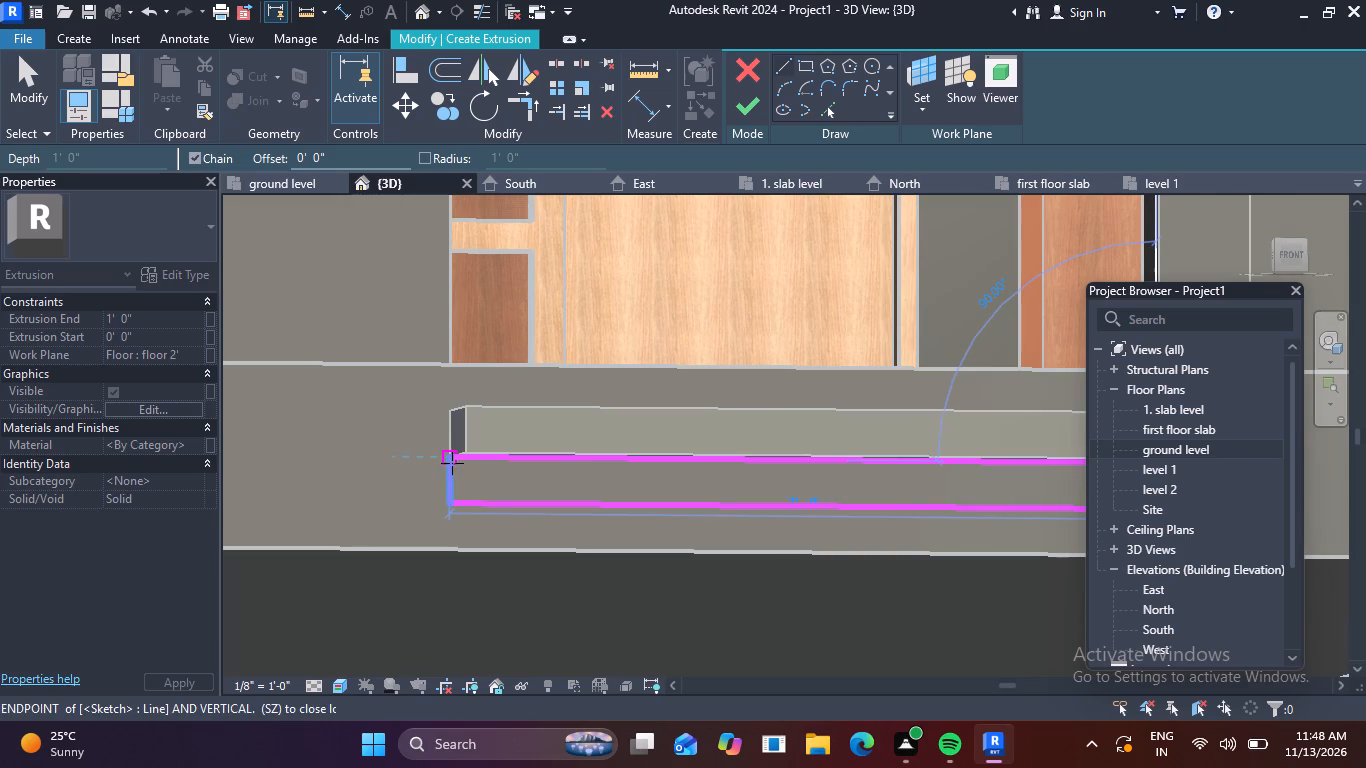
pyautogui.click(452, 463)
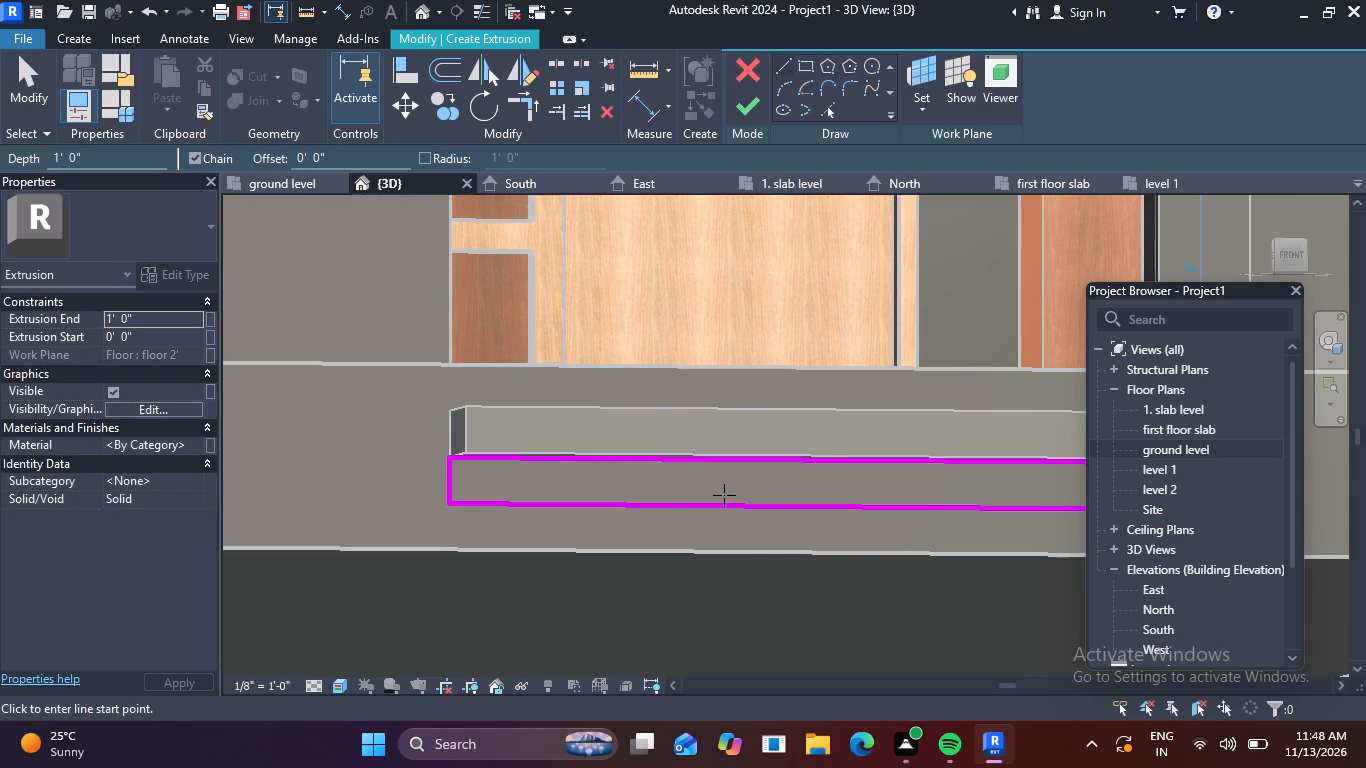
# Finish the lower step's extrusion sketch and set its extrusion end to 2'.
pyautogui.click(739, 102)
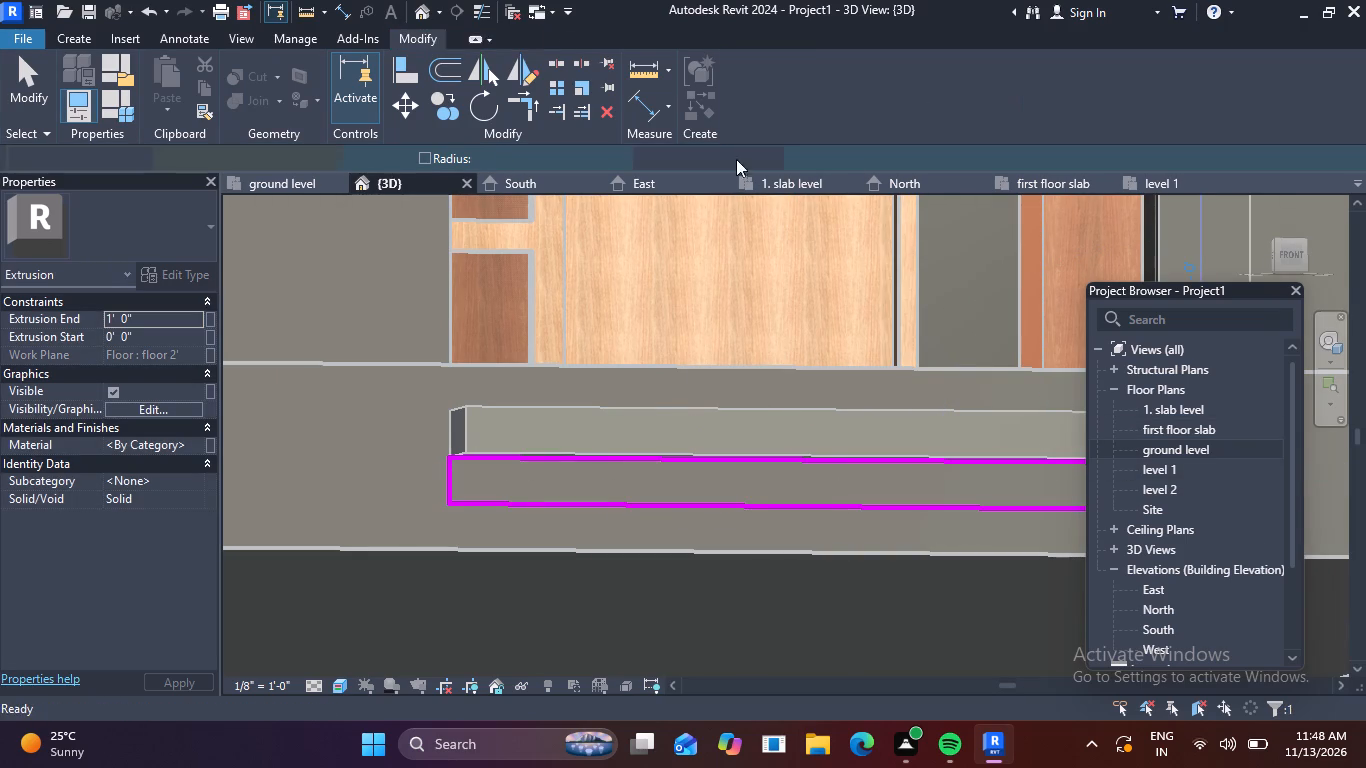
pyautogui.scroll(-3, 780, 354)
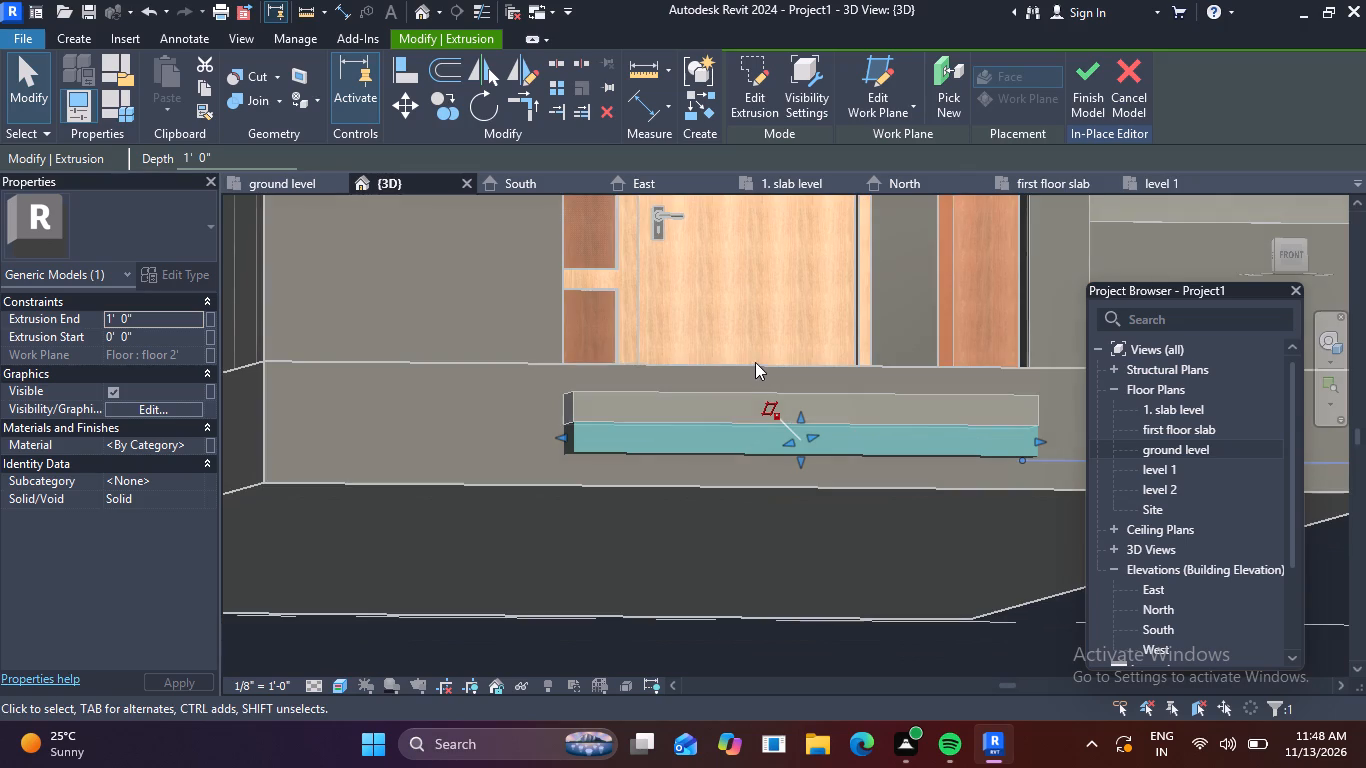
pyautogui.keyDown('shift'); pyautogui.moveTo(743, 395); pyautogui.dragTo(600, 539, button='middle'); pyautogui.keyUp('shift')
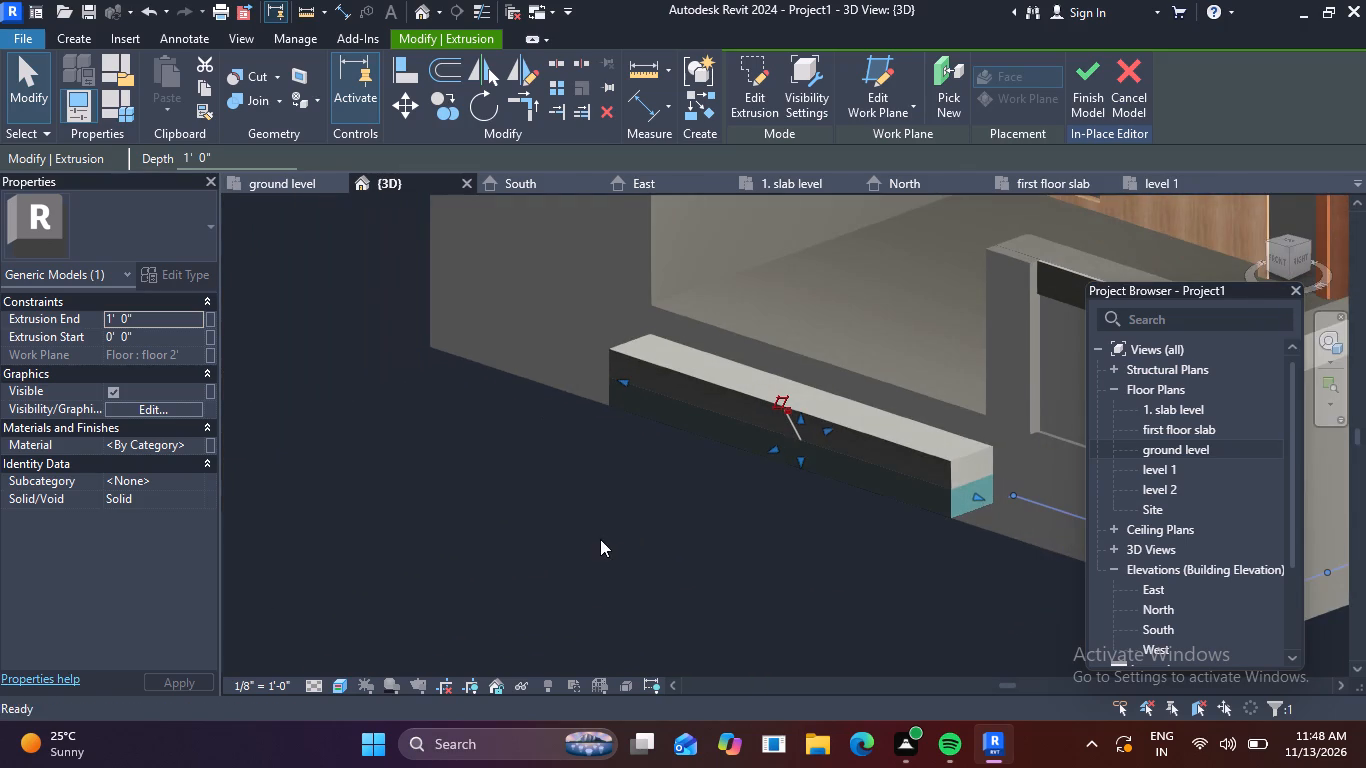
pyautogui.click(148, 316)
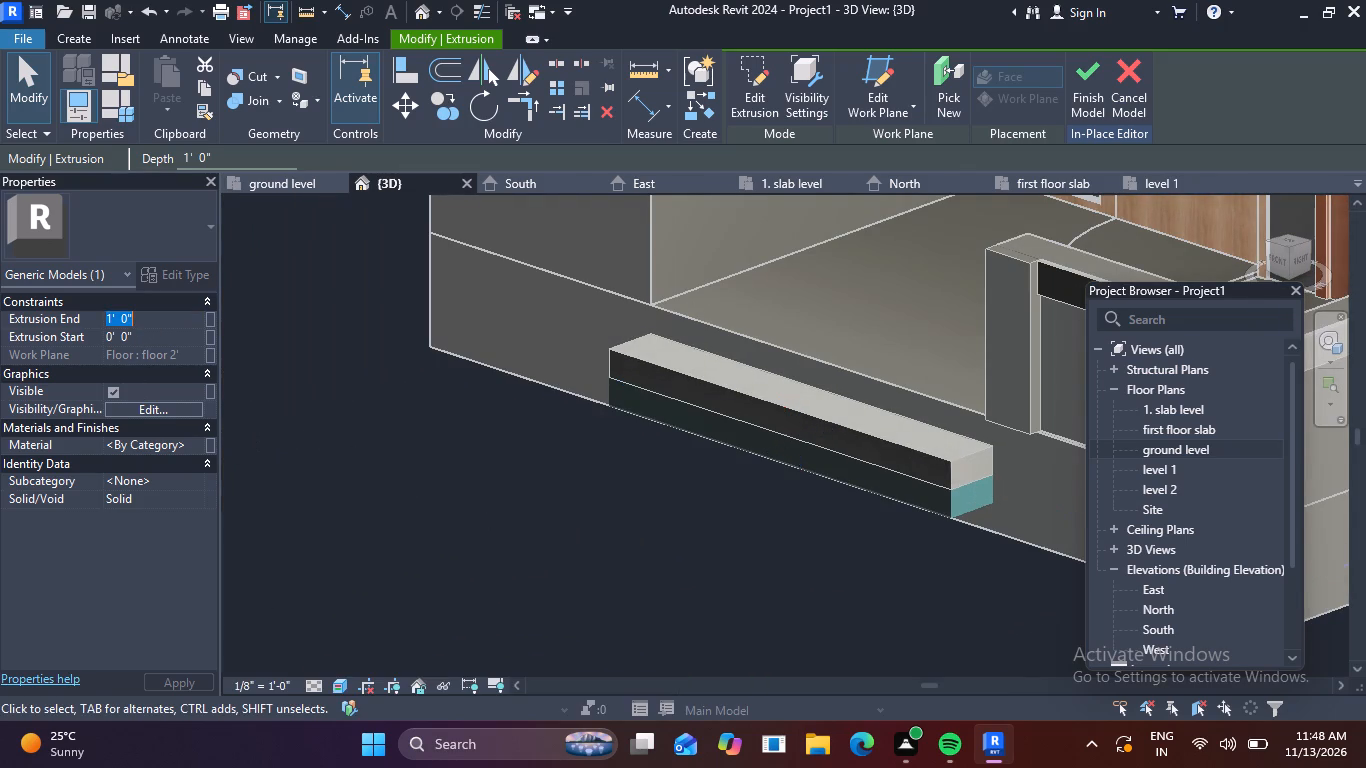
pyautogui.press('BackSpace')
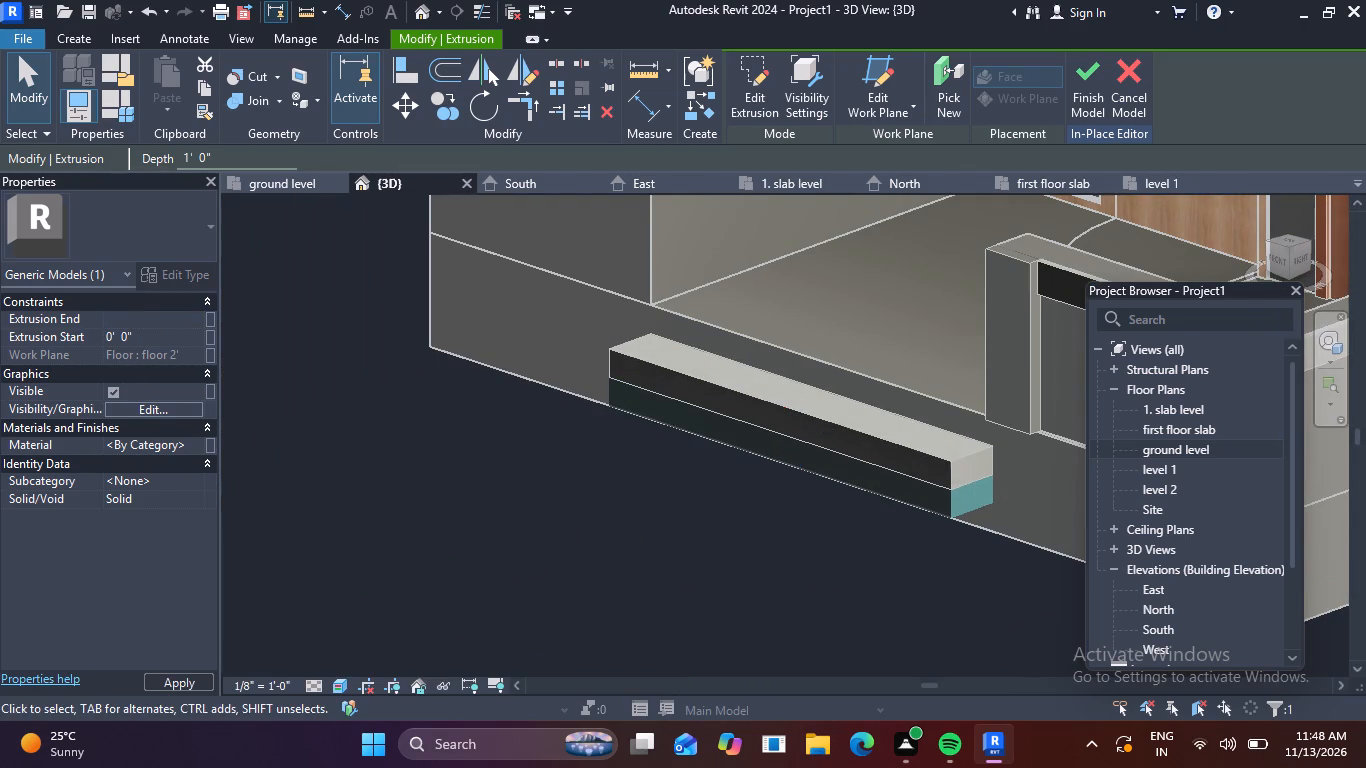
pyautogui.write("2'")
pyautogui.press('Return')
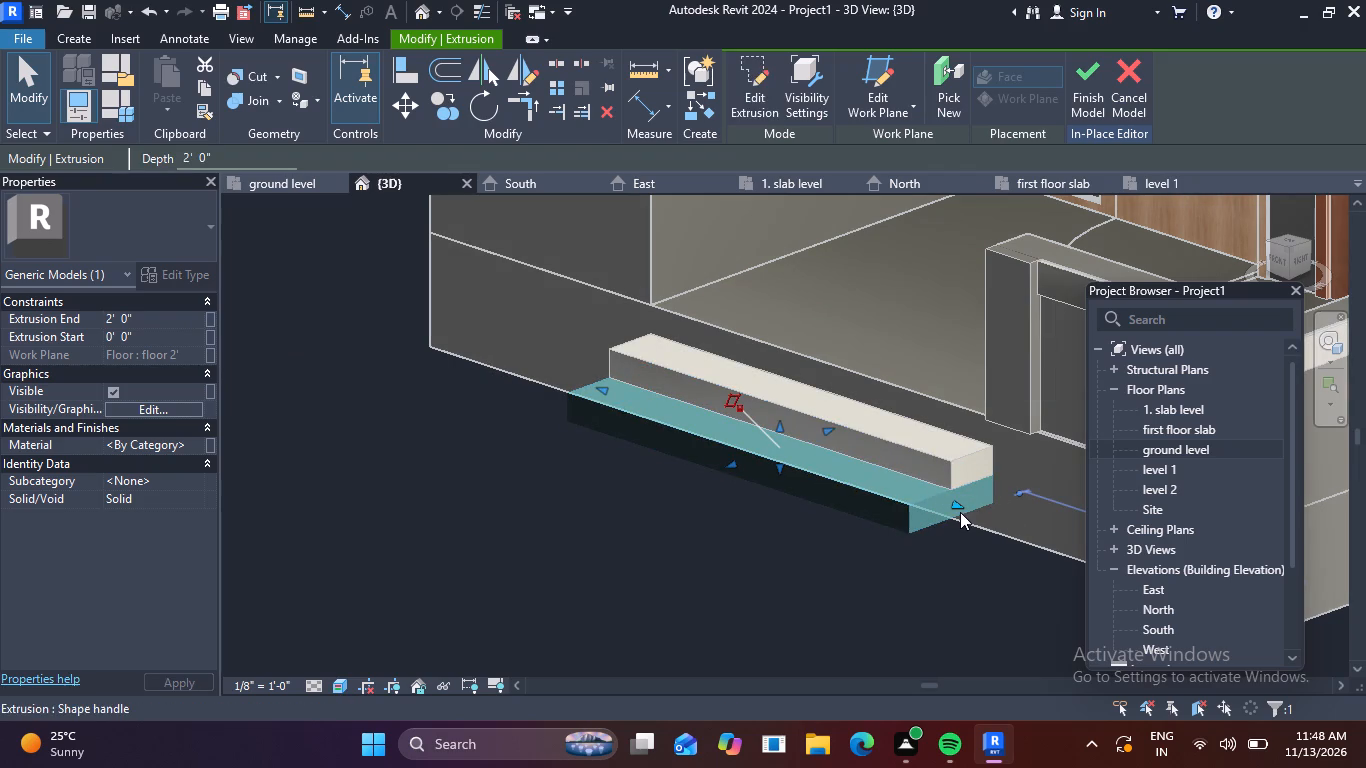
# Stretch the lower step slightly past the upper step's end beside the low wall with the recessed panel.
pyautogui.moveTo(956, 502); pyautogui.dragTo(972, 508)
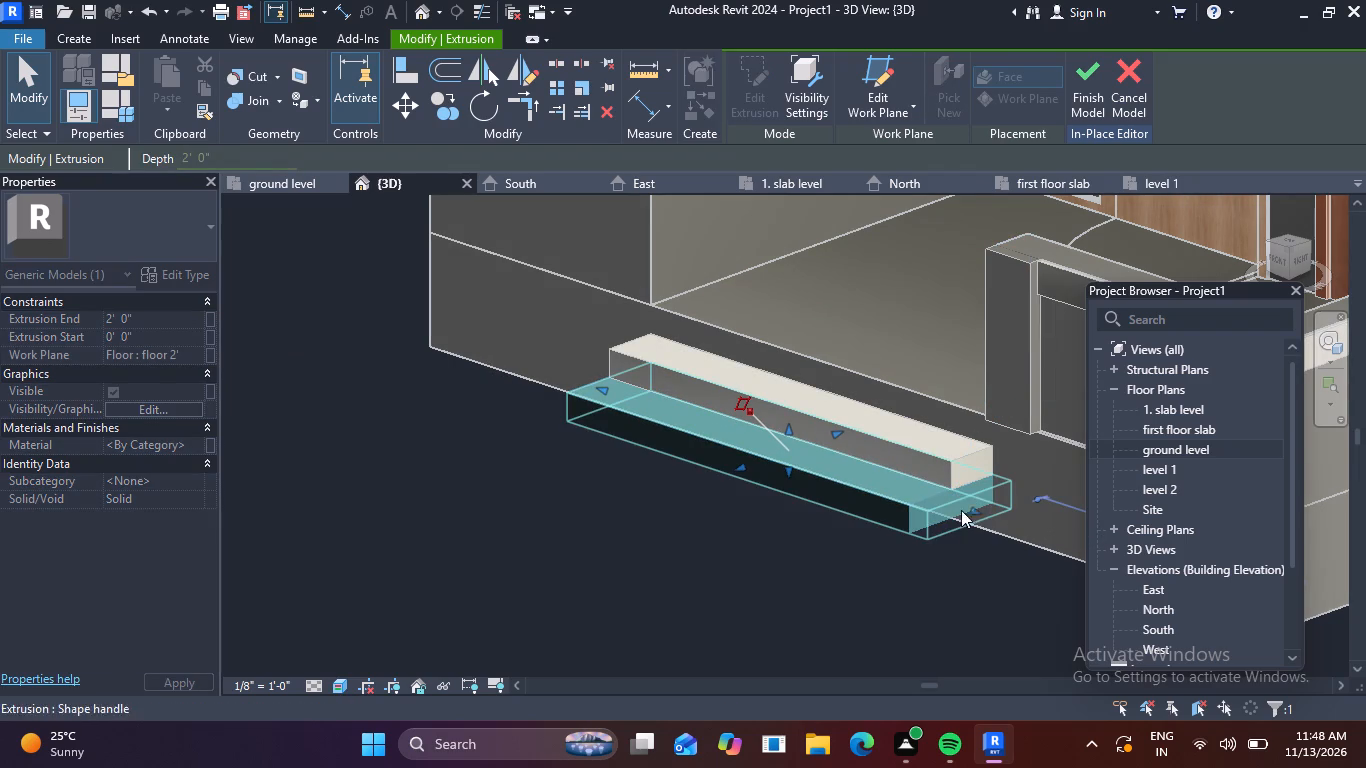
pyautogui.press('Escape')
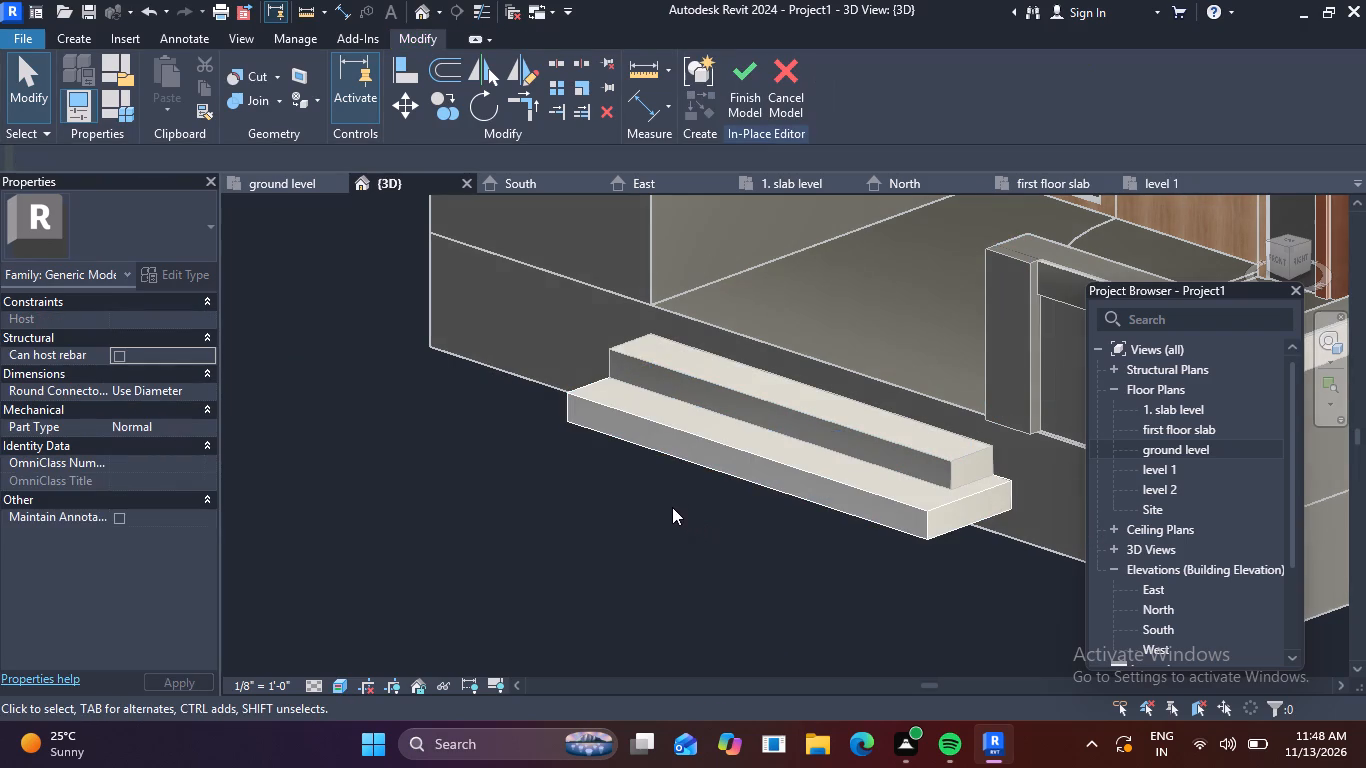
# Start another solid extrusion for a third porch step and set its work plane to the front face of the 2' porch floor.
pyautogui.scroll(-2, 671, 507)
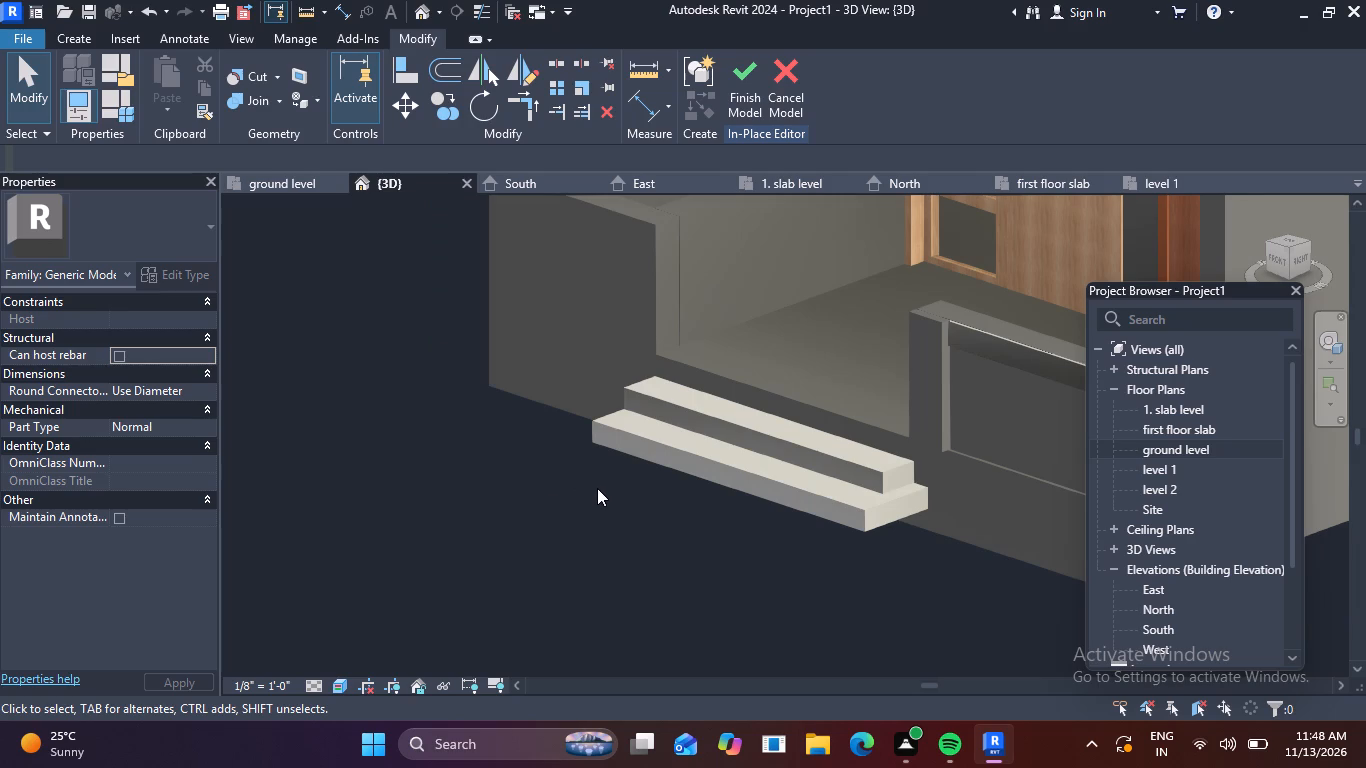
pyautogui.keyDown('shift'); pyautogui.moveTo(608, 499); pyautogui.dragTo(741, 586, button='middle'); pyautogui.keyUp('shift')
pyautogui.keyDown('shift'); pyautogui.moveTo(653, 521); pyautogui.dragTo(771, 555, button='middle'); pyautogui.keyUp('shift')
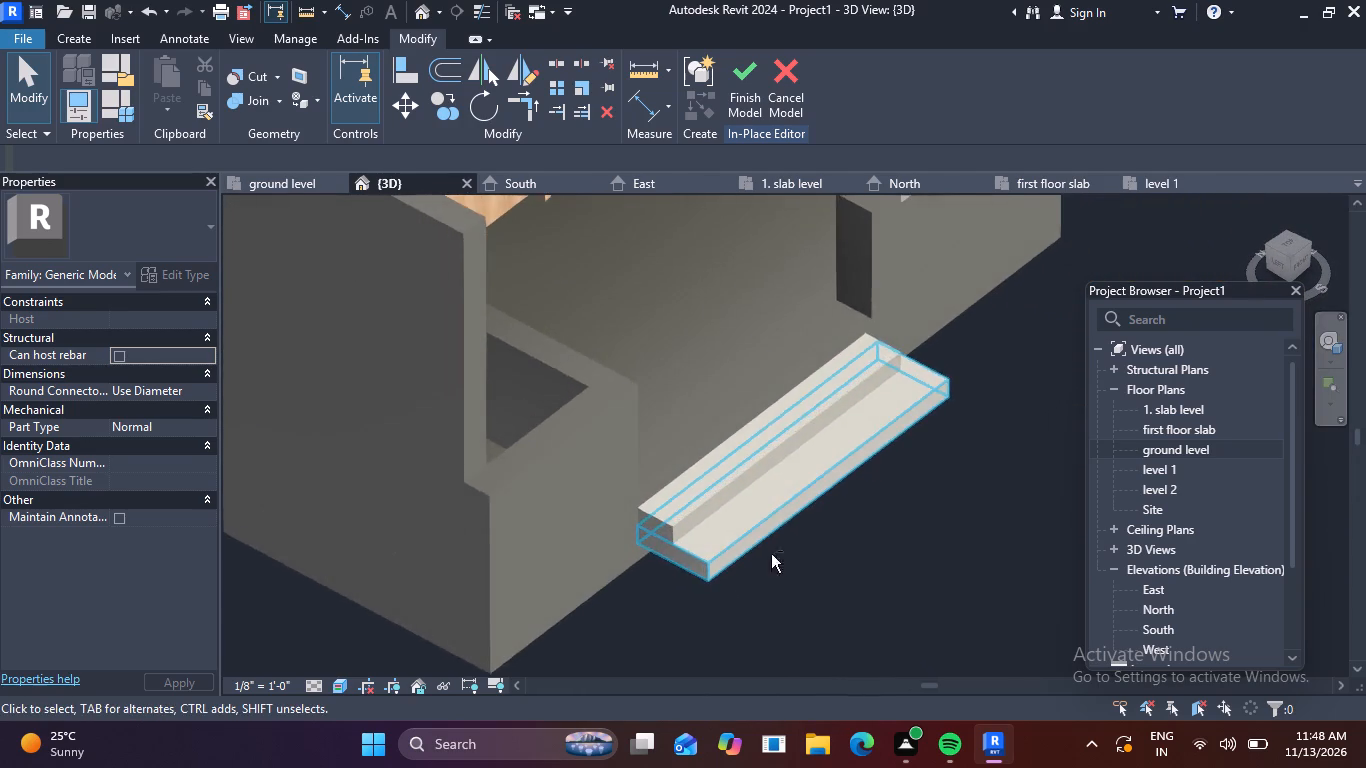
pyautogui.scroll(1, 634, 527)
pyautogui.keyDown('shift'); pyautogui.moveTo(850, 591); pyautogui.dragTo(770, 587, button='middle'); pyautogui.keyUp('shift')
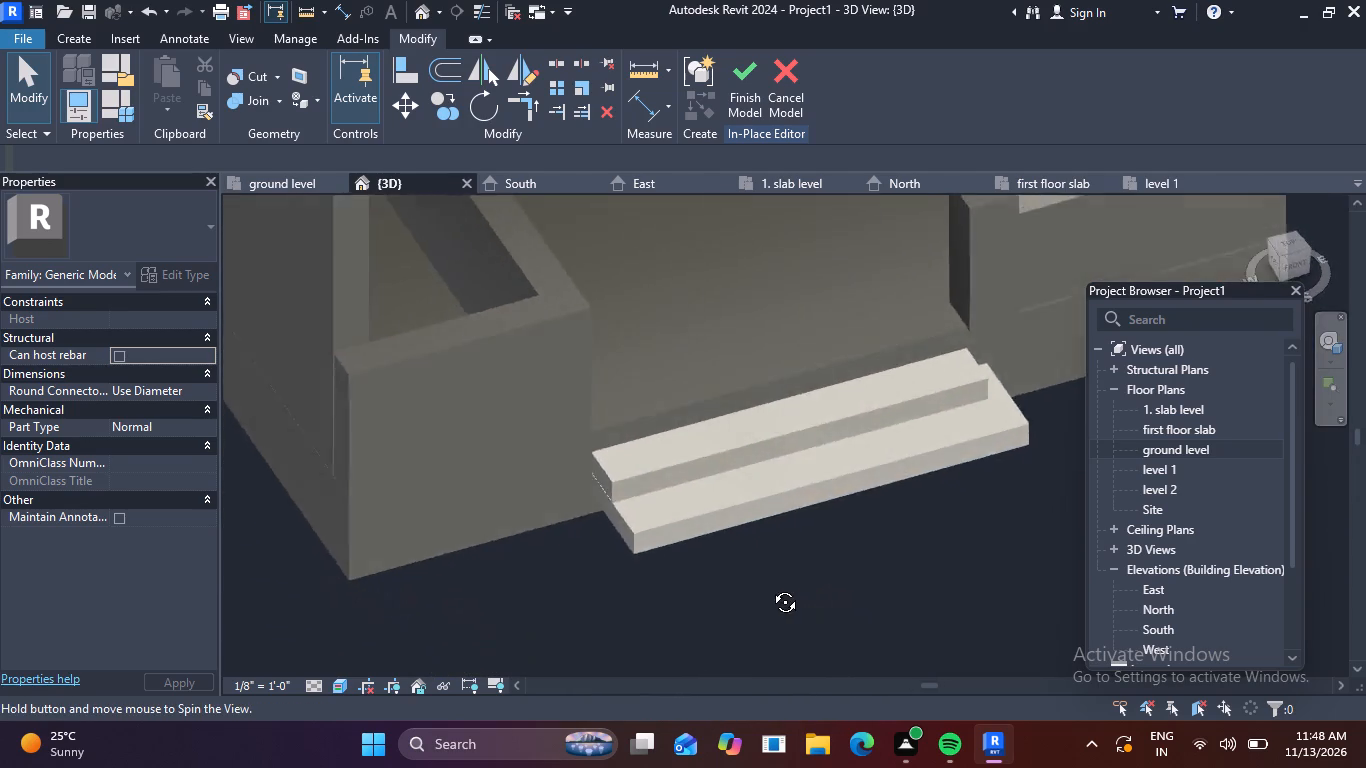
pyautogui.keyDown('shift'); pyautogui.moveTo(770, 587); pyautogui.dragTo(701, 582, button='middle'); pyautogui.keyUp('shift')
pyautogui.keyDown('shift'); pyautogui.moveTo(843, 617); pyautogui.dragTo(869, 274, button='middle'); pyautogui.keyUp('shift')
pyautogui.keyDown('shift'); pyautogui.moveTo(869, 274); pyautogui.dragTo(870, 286, button='middle'); pyautogui.keyUp('shift')
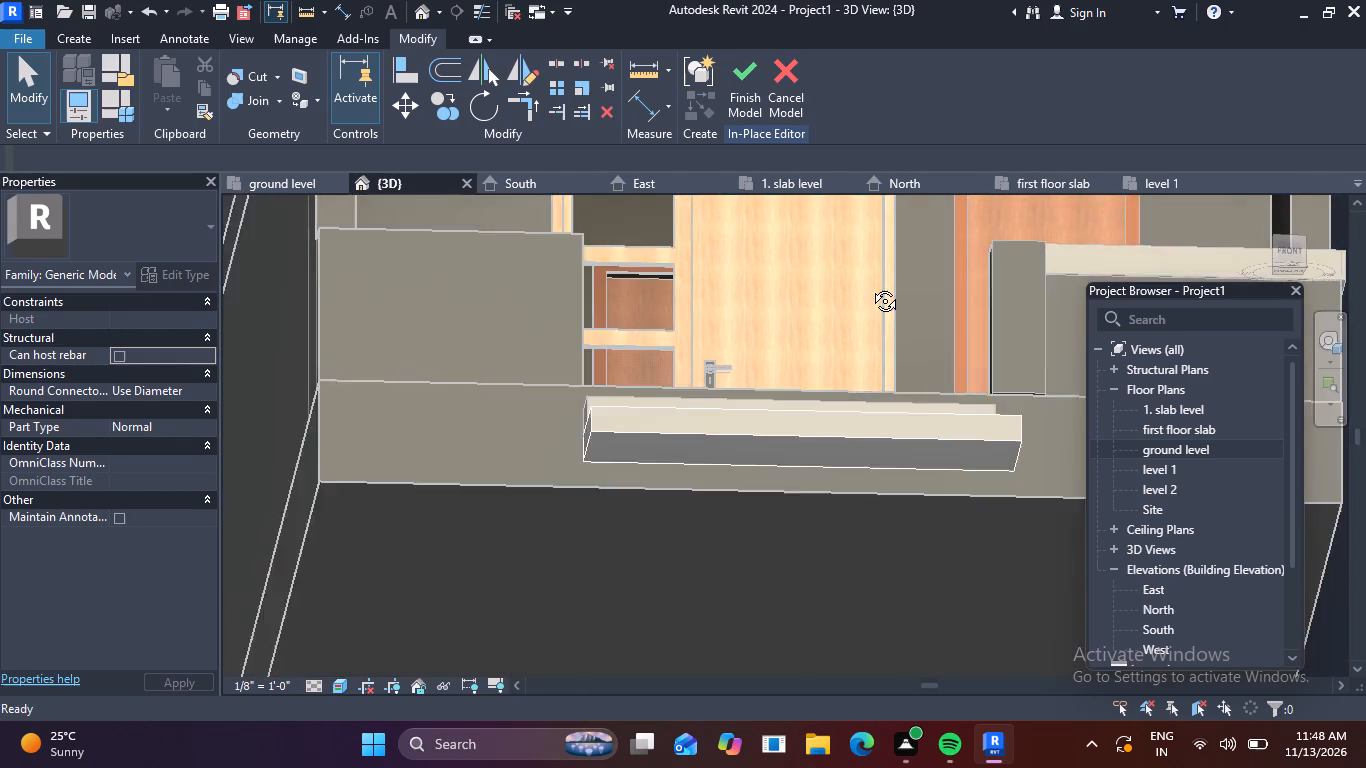
pyautogui.keyDown('shift'); pyautogui.moveTo(870, 286); pyautogui.dragTo(869, 292, button='middle'); pyautogui.keyUp('shift')
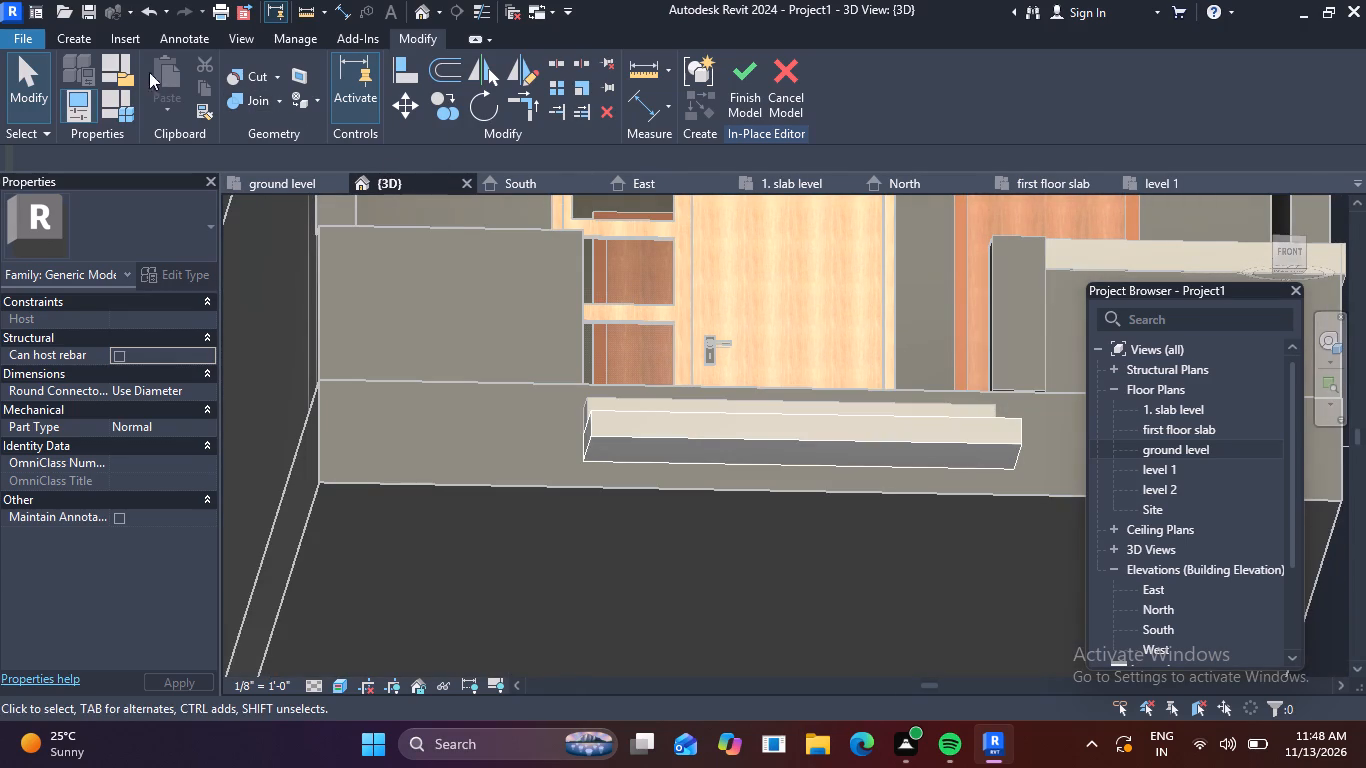
pyautogui.click(80, 37)
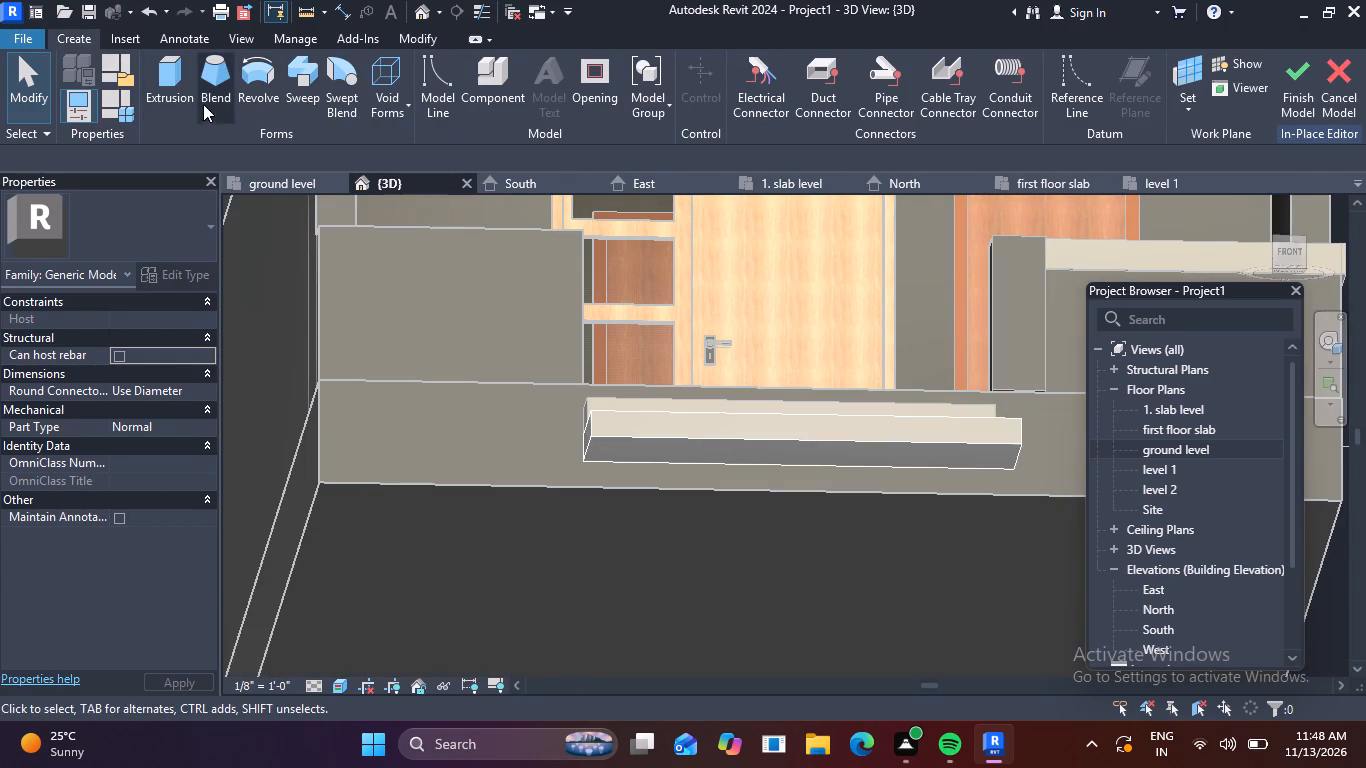
pyautogui.click(176, 80)
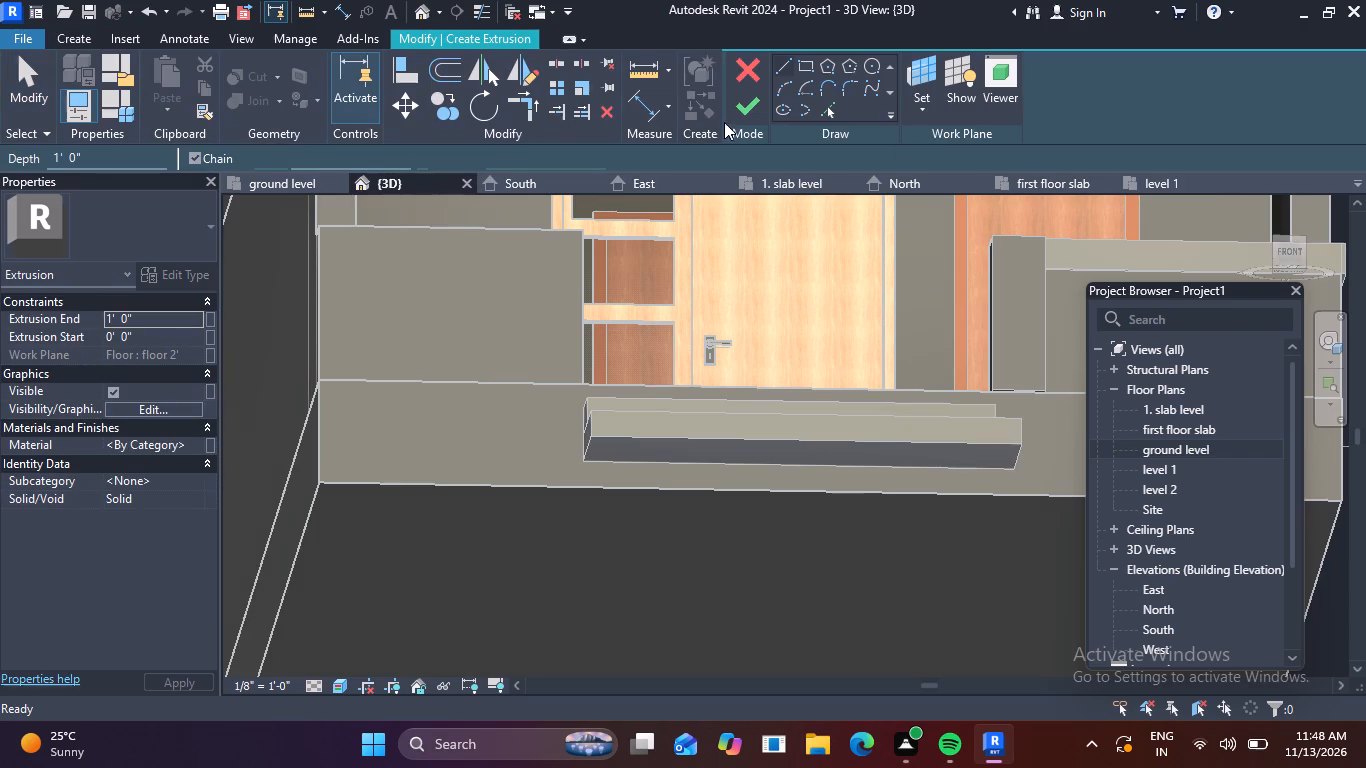
pyautogui.click(916, 101)
pyautogui.click(913, 182)
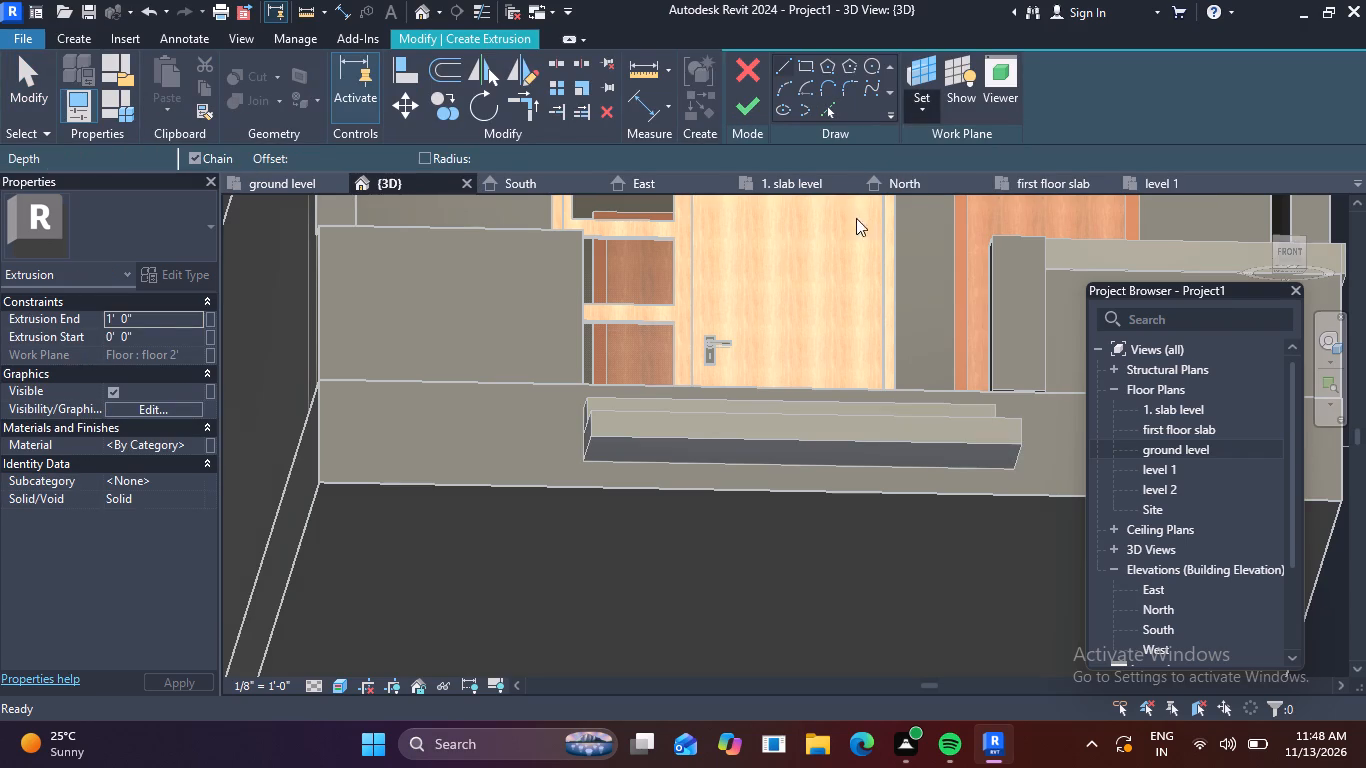
pyautogui.click(515, 384)
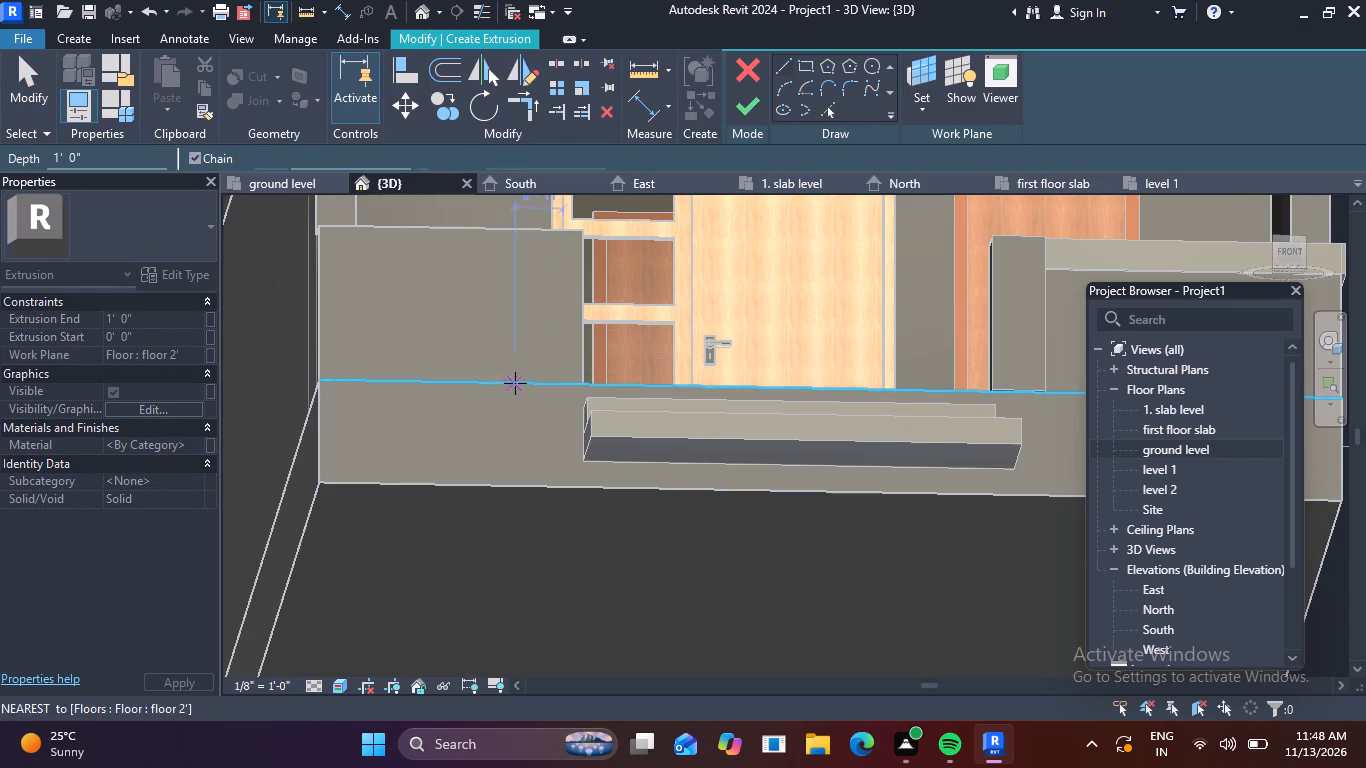
# Sketch a closed rectangle, 8' 9" wide and 6" high, directly below the bottom edge of the 2' deep step.
pyautogui.click(583, 459)
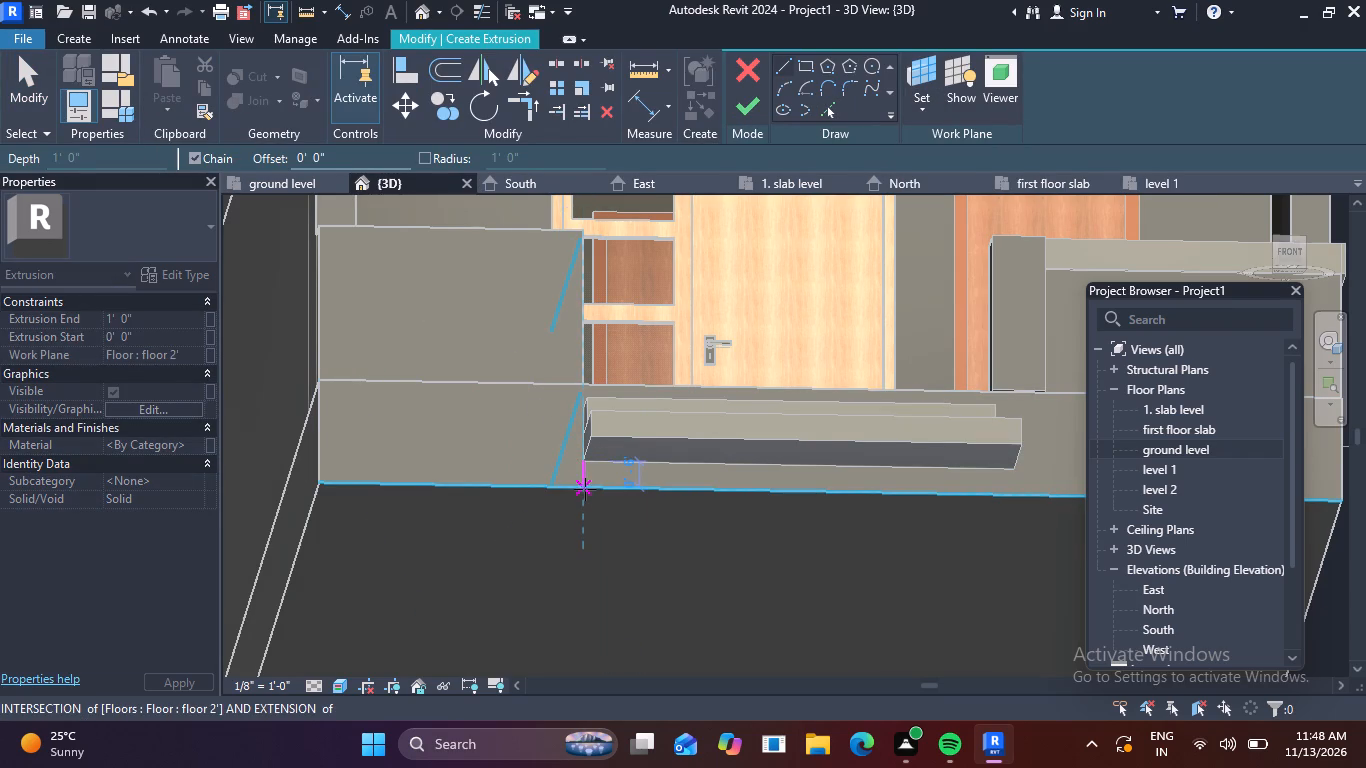
pyautogui.press('5')
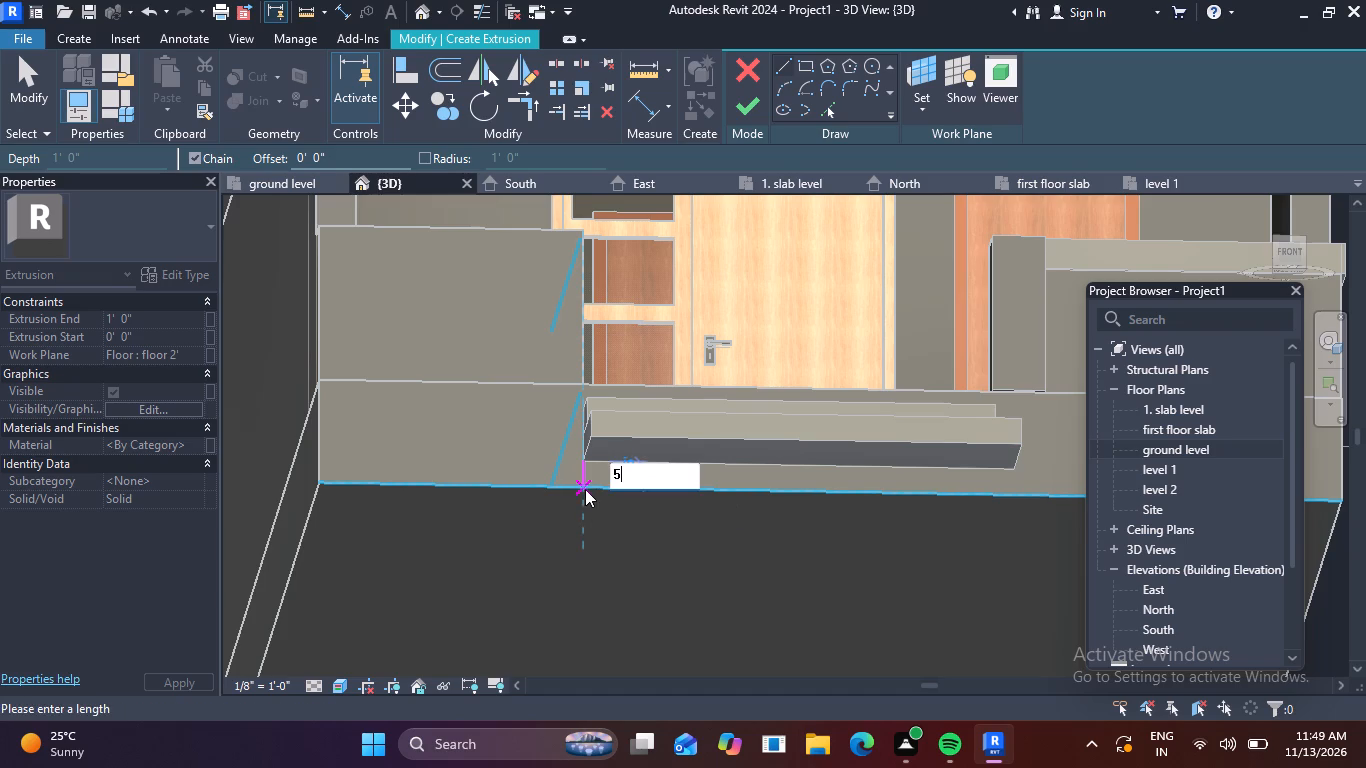
pyautogui.press('BackSpace')
pyautogui.press('6')
pyautogui.hotkey('shift', '"')
pyautogui.press('Return')
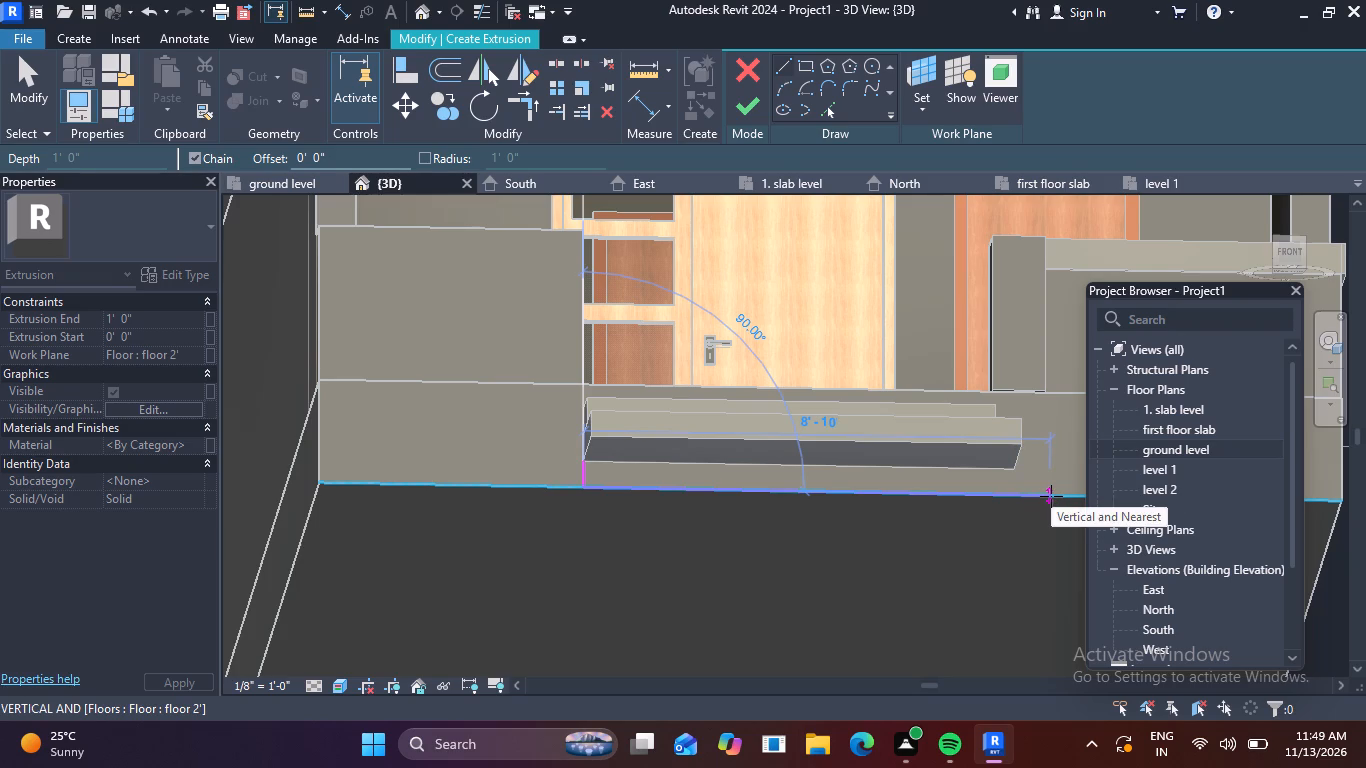
pyautogui.click(1044, 495)
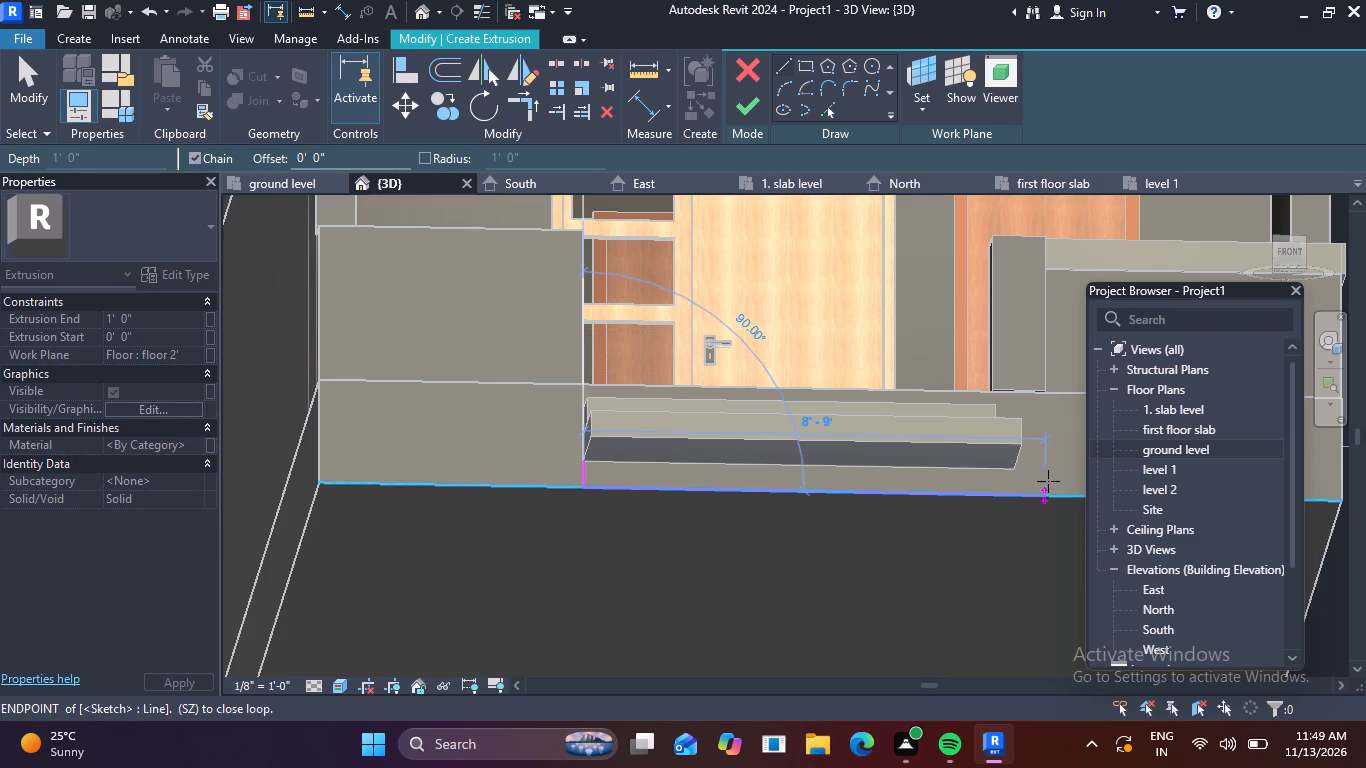
pyautogui.write('6"')
pyautogui.press('Return')
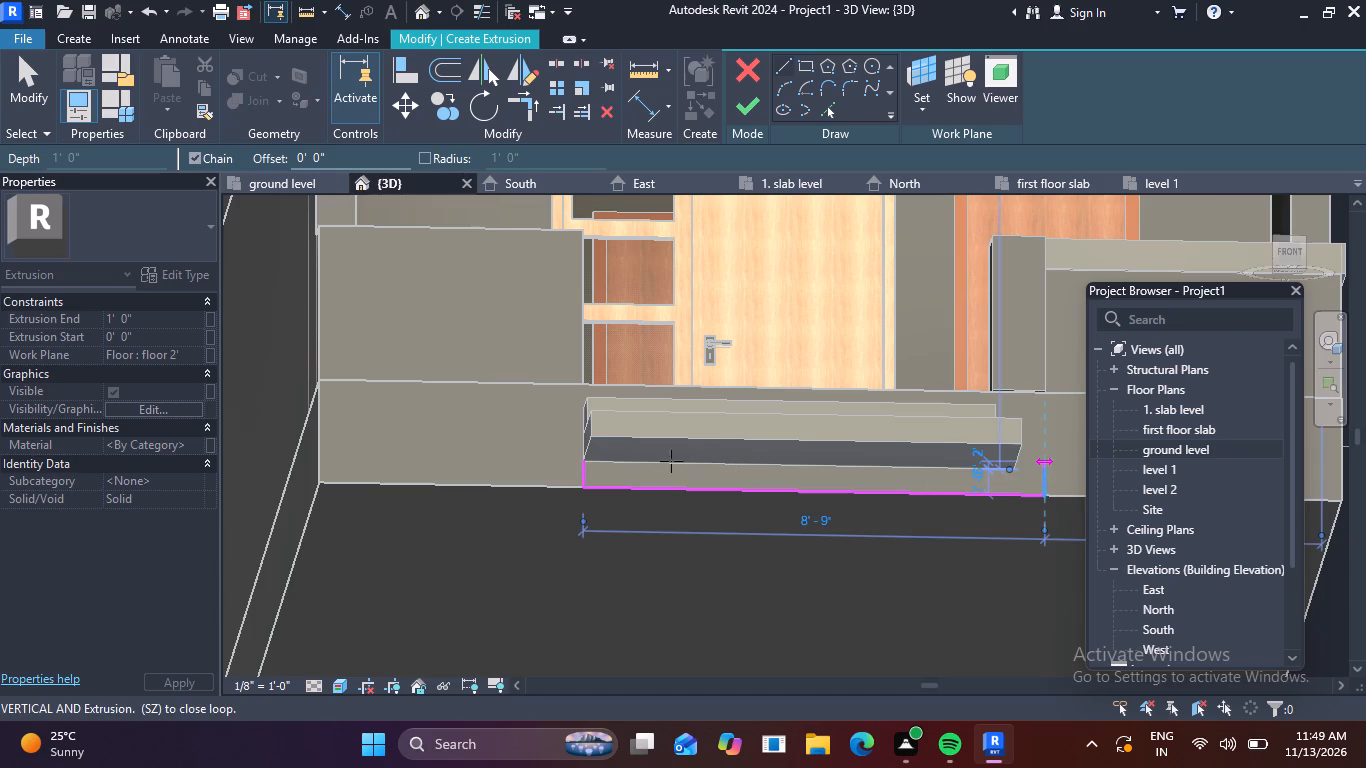
pyautogui.click(585, 454)
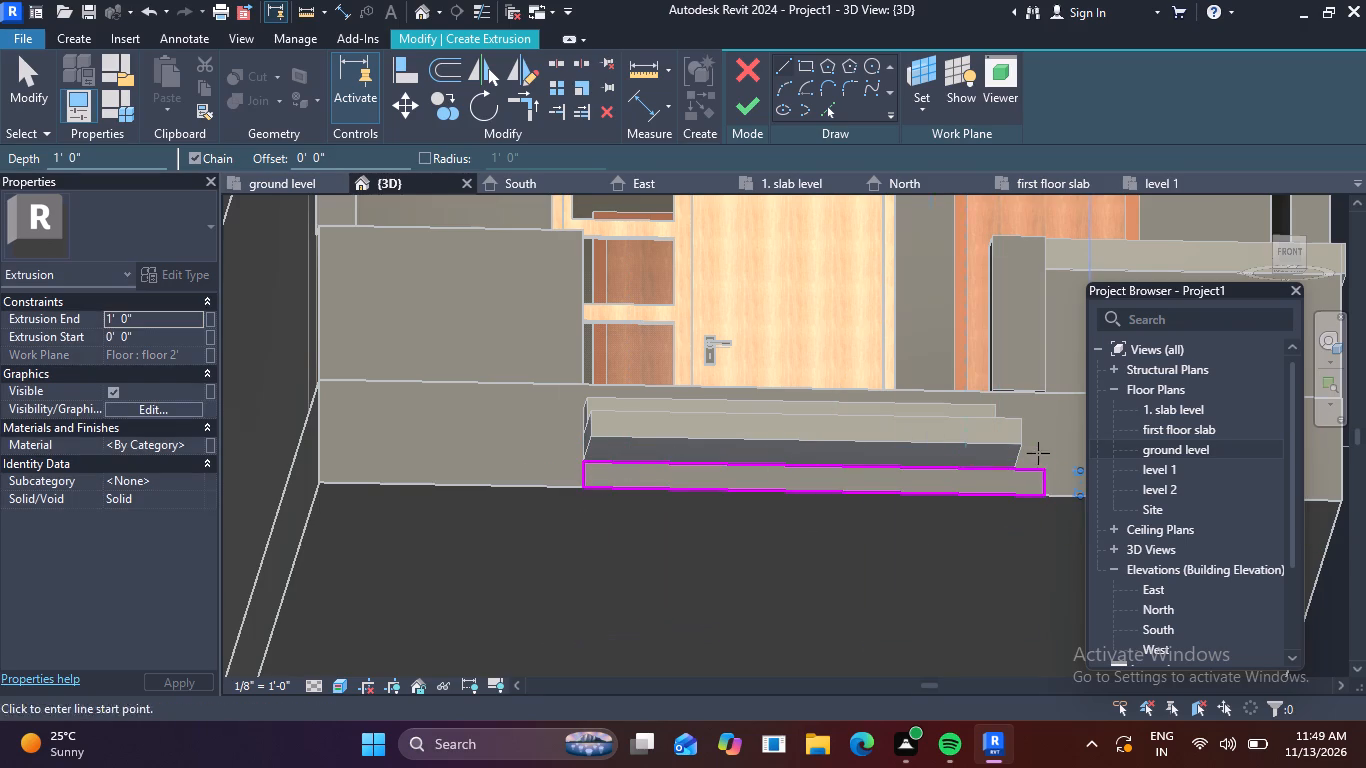
# Finish the bottom step's extrusion sketch and set its extrusion end to 3'.
pyautogui.click(750, 109)
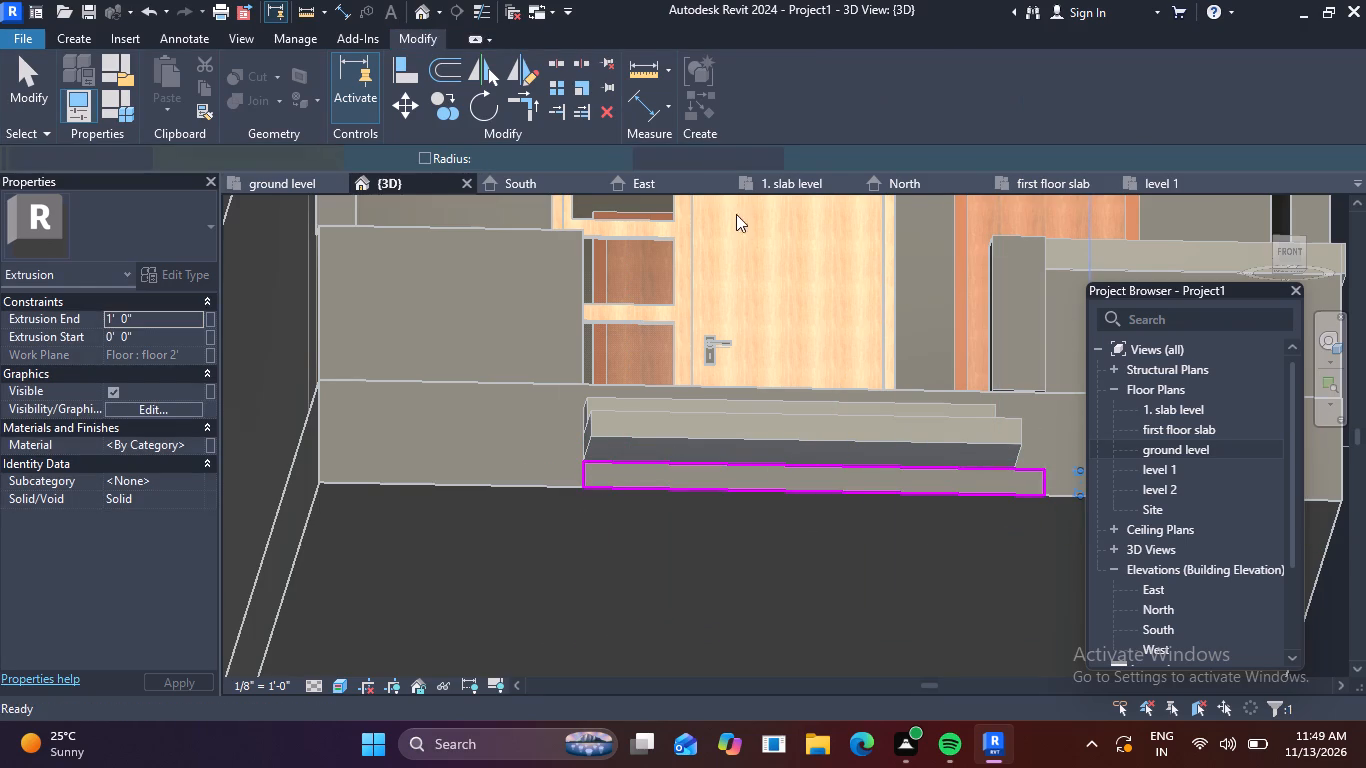
pyautogui.click(155, 314)
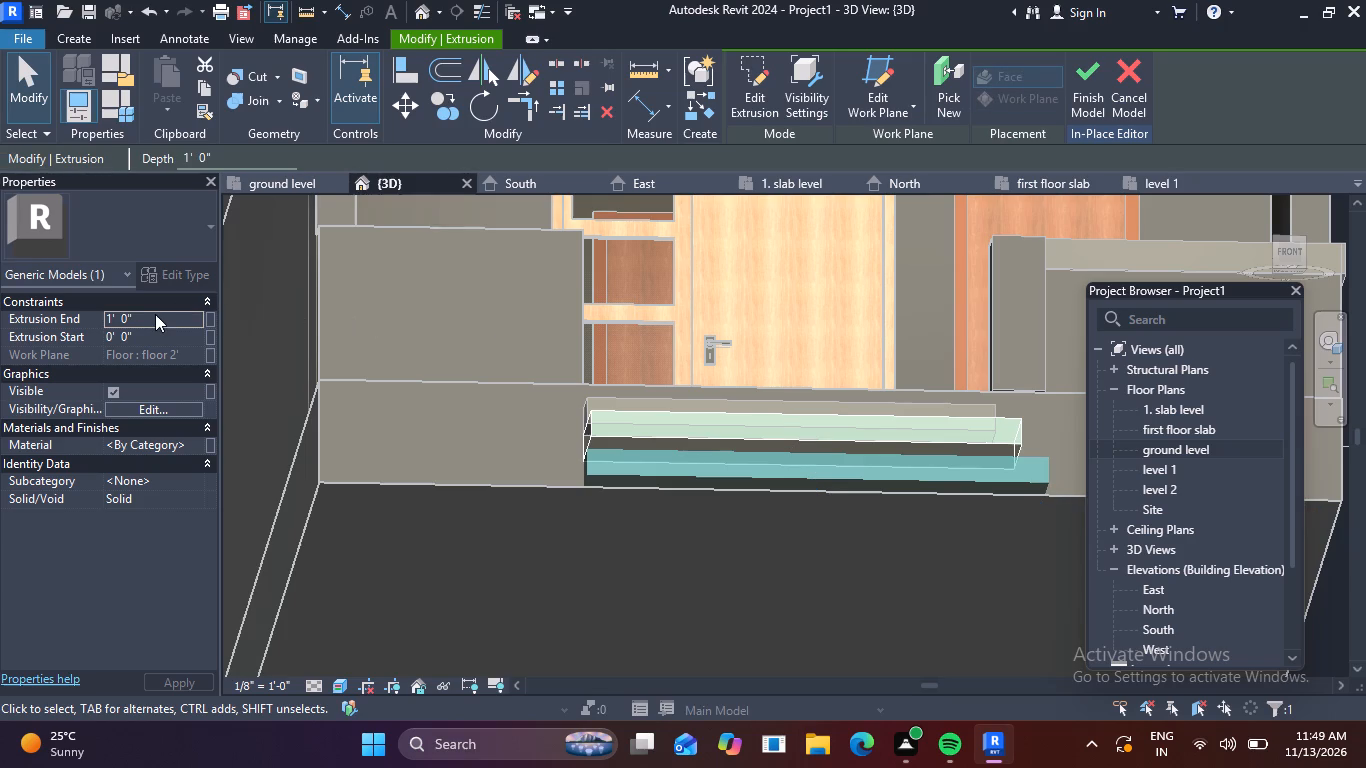
pyautogui.press('BackSpace')
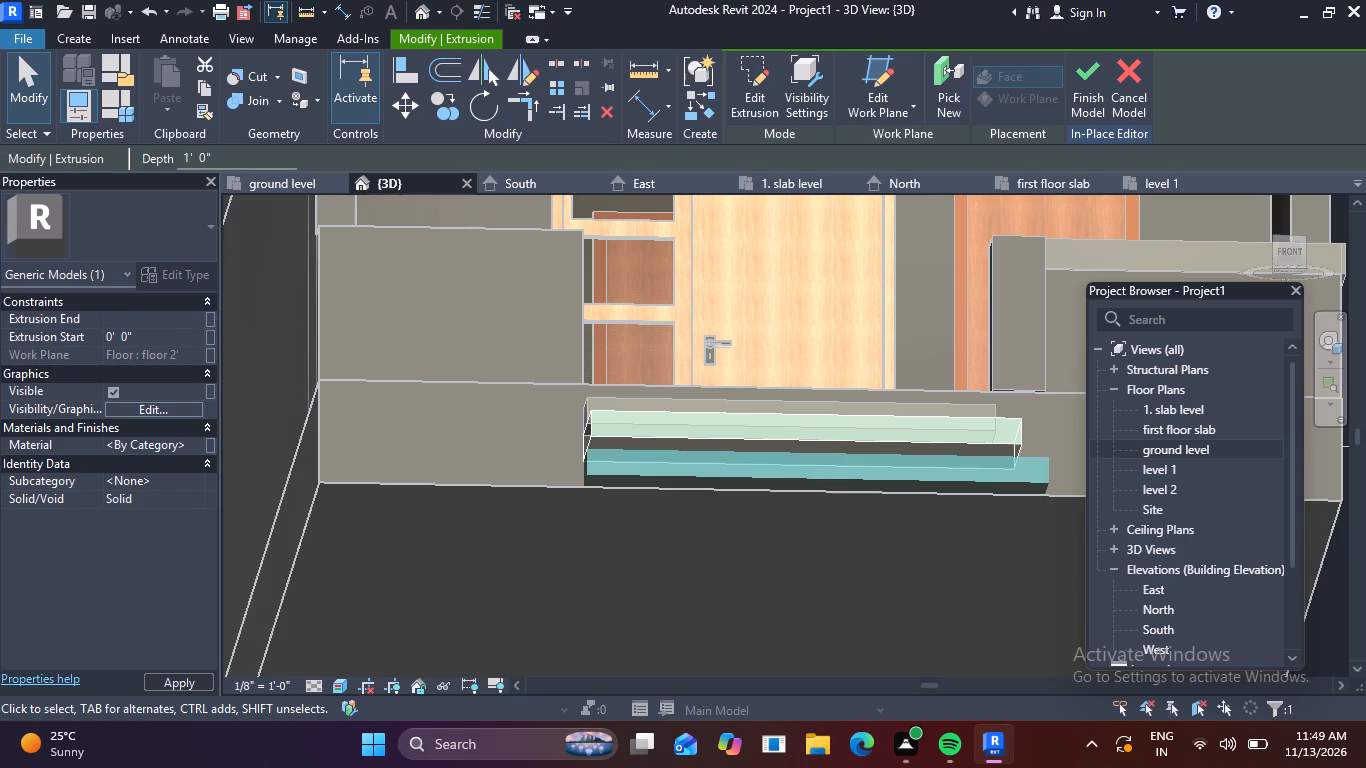
pyautogui.write("3'")
pyautogui.press('Return')
pyautogui.keyDown('shift'); pyautogui.moveTo(725, 382); pyautogui.dragTo(639, 529, button='middle'); pyautogui.keyUp('shift')
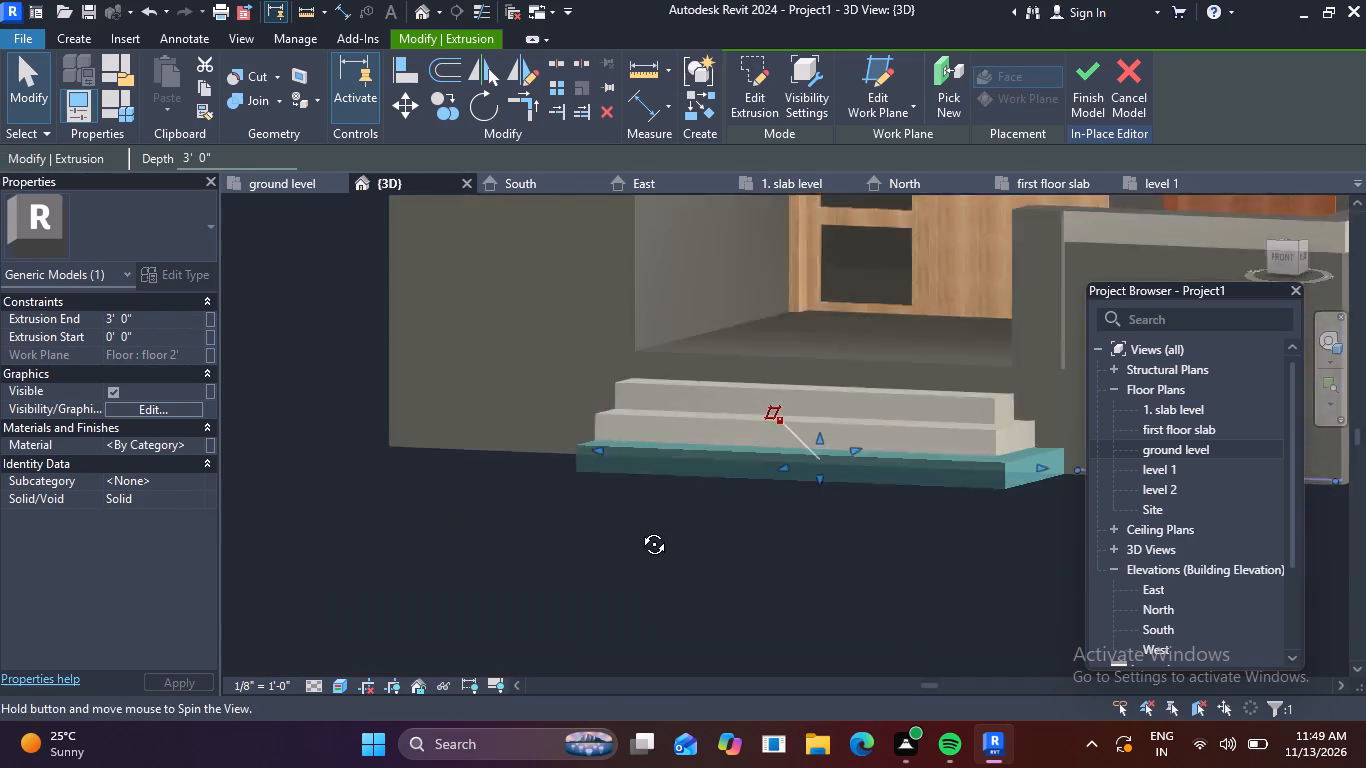
pyautogui.keyDown('shift'); pyautogui.moveTo(639, 529); pyautogui.dragTo(560, 647, button='middle'); pyautogui.keyUp('shift')
pyautogui.press('Escape')
# Finish the in-place model containing the two lower porch steps.
pyautogui.scroll(-3, 967, 521)
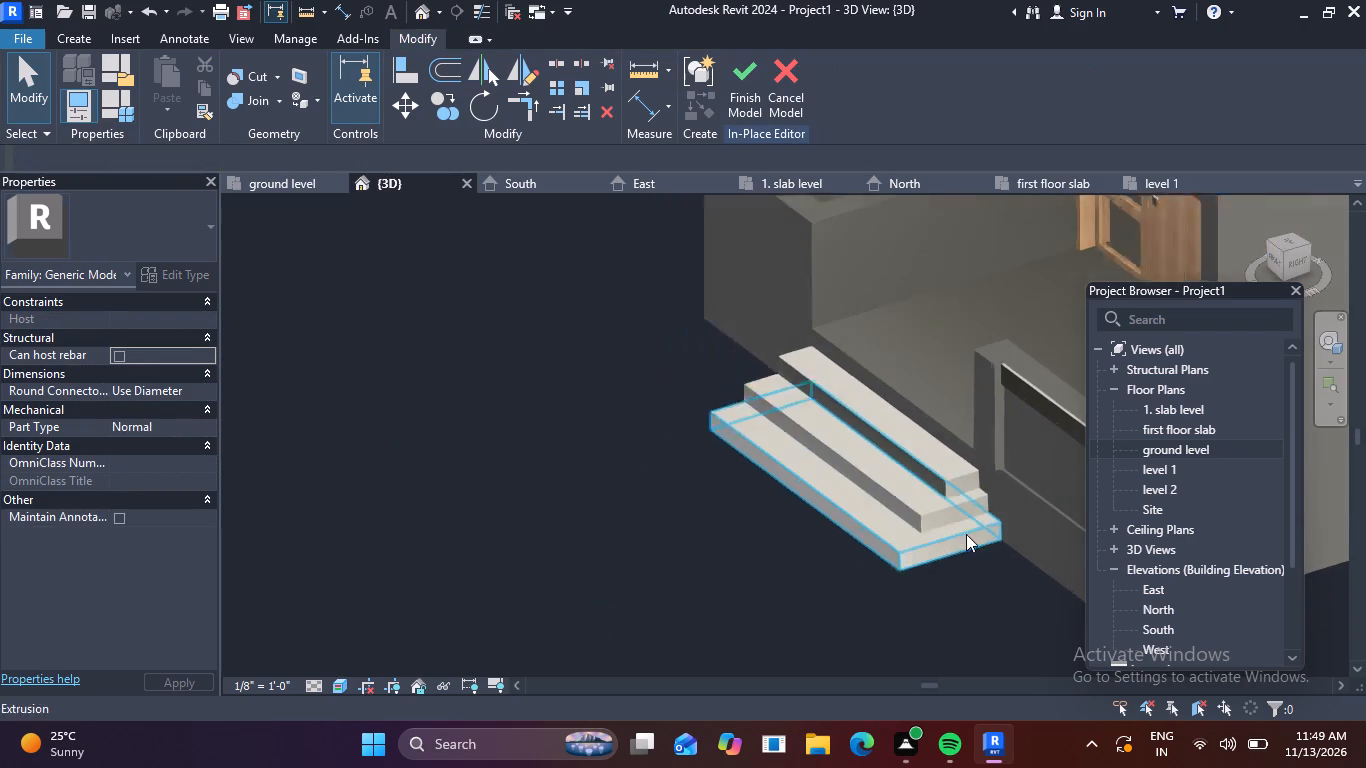
pyautogui.press('Escape')
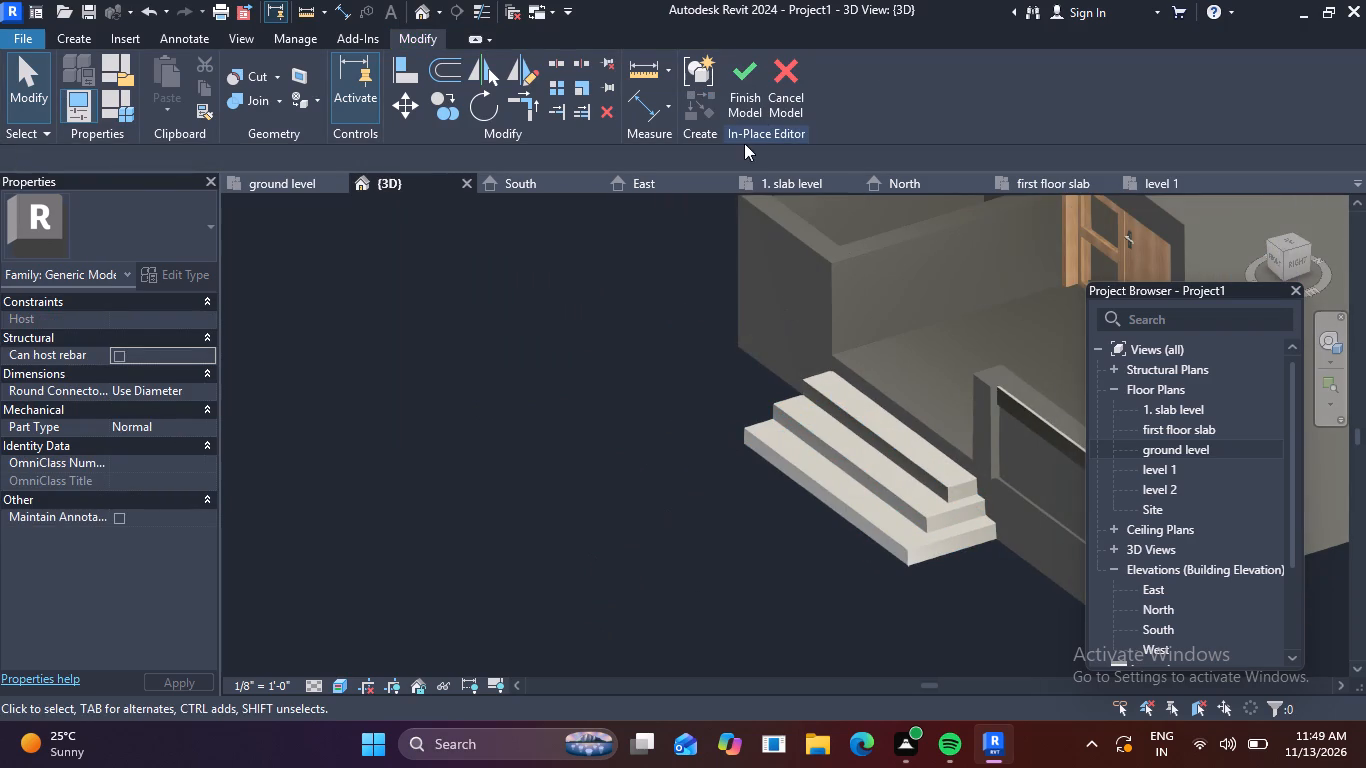
pyautogui.click(758, 74)
# Examine the three entrance steps against the porch floor and low side walls from the front, side and above.
pyautogui.scroll(-3, 652, 370)
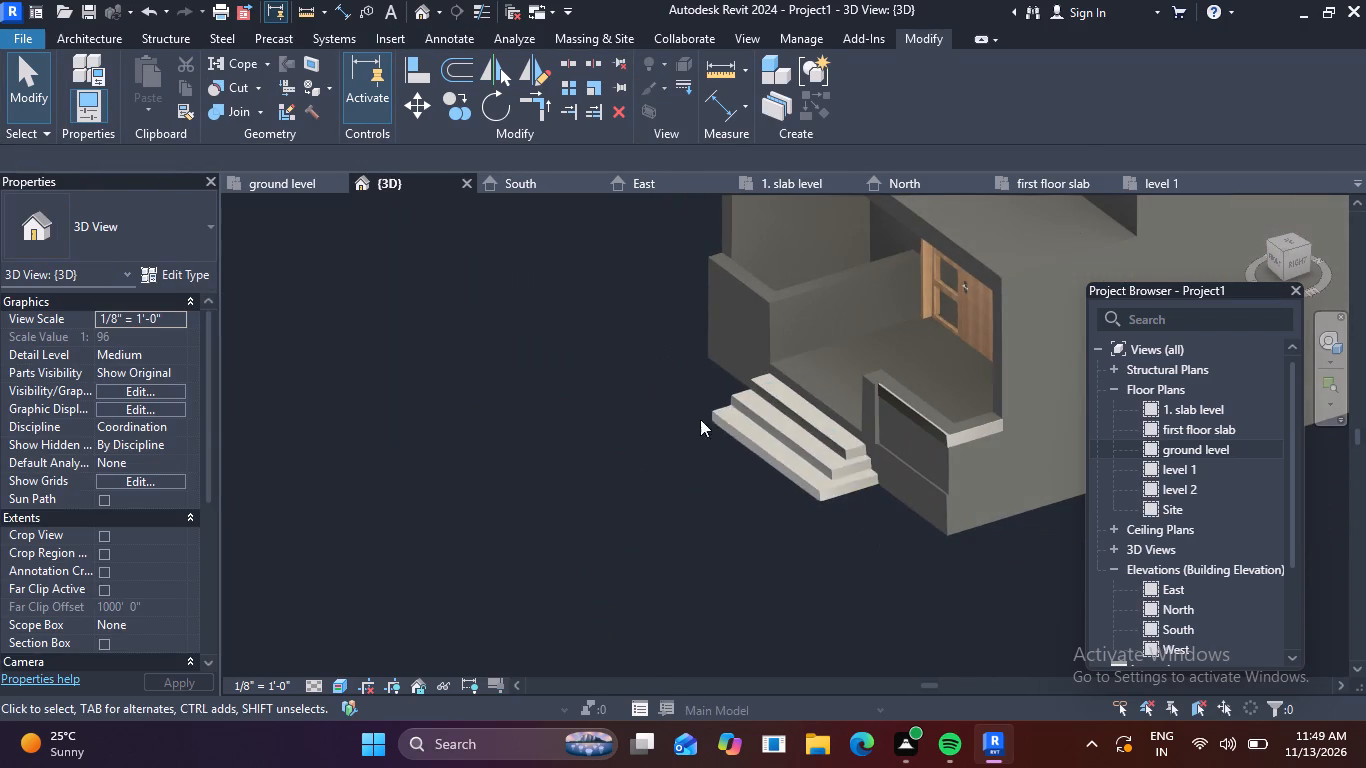
pyautogui.keyDown('shift'); pyautogui.moveTo(601, 471); pyautogui.dragTo(818, 475, button='middle'); pyautogui.keyUp('shift')
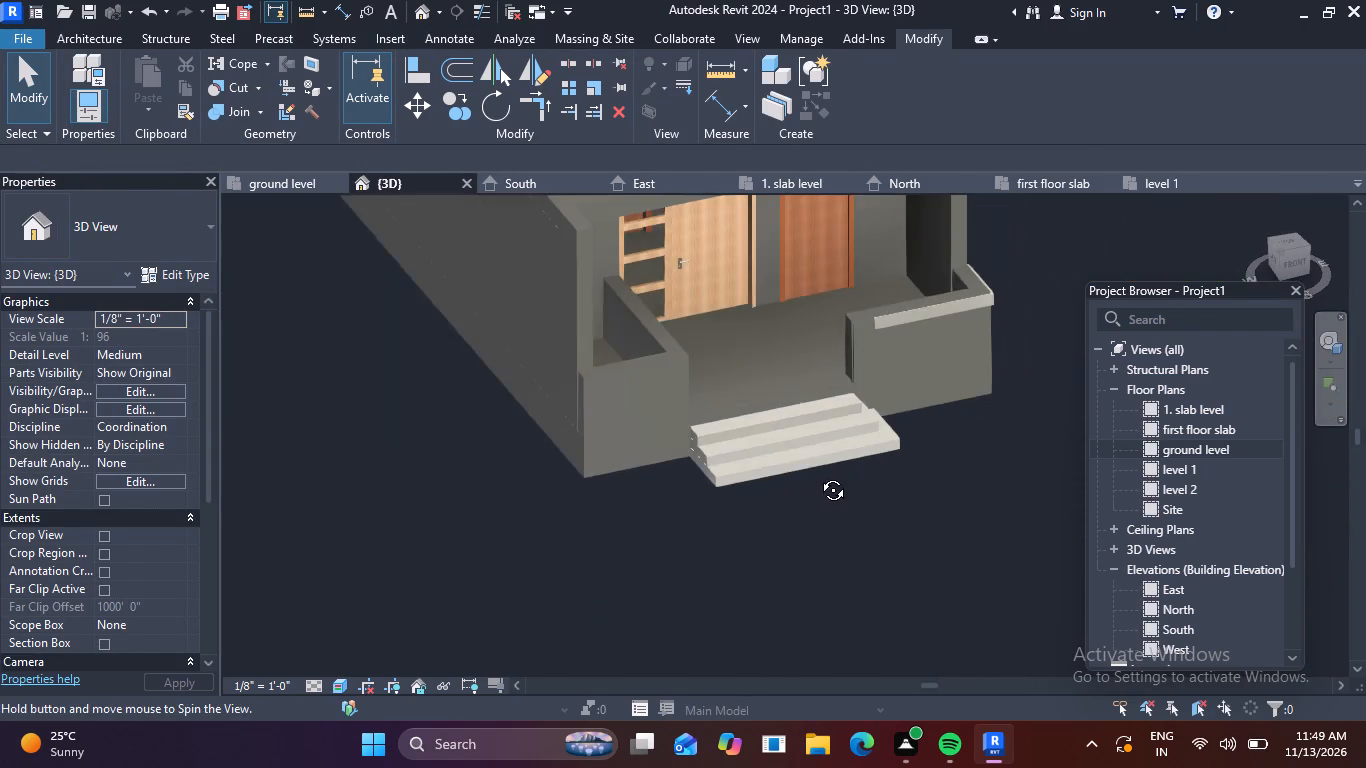
pyautogui.keyDown('shift'); pyautogui.moveTo(818, 475); pyautogui.dragTo(819, 475, button='middle'); pyautogui.keyUp('shift')
pyautogui.scroll(5, 722, 423)
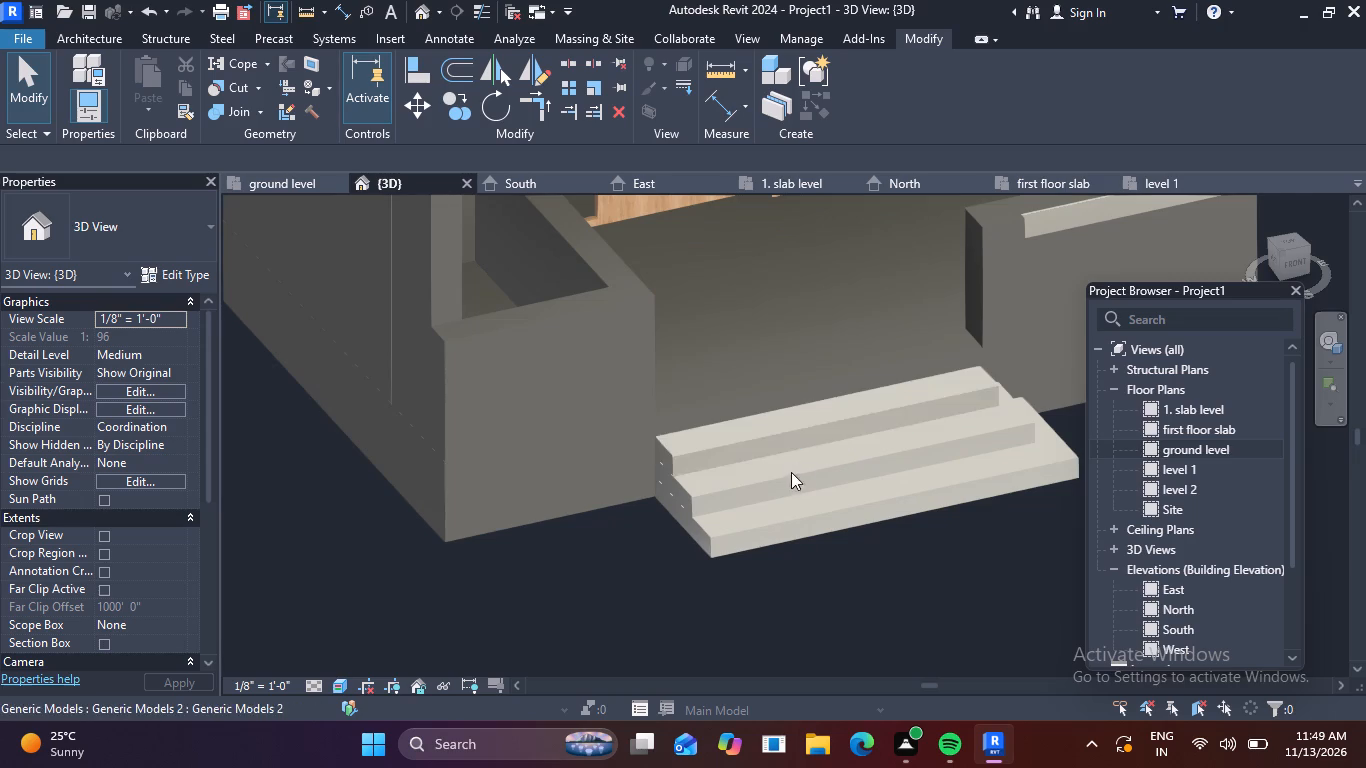
pyautogui.keyDown('shift'); pyautogui.moveTo(783, 471); pyautogui.dragTo(664, 373, button='middle'); pyautogui.keyUp('shift')
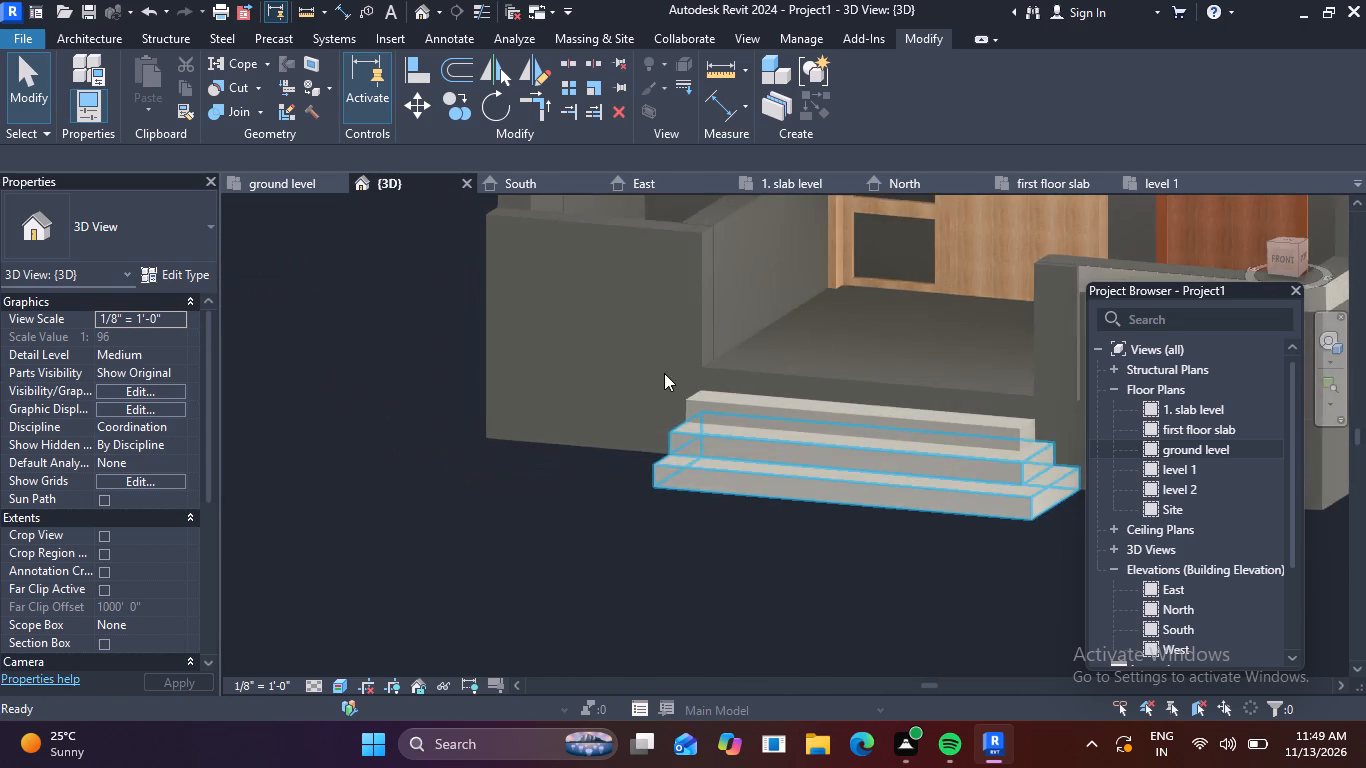
pyautogui.scroll(-2, 731, 569)
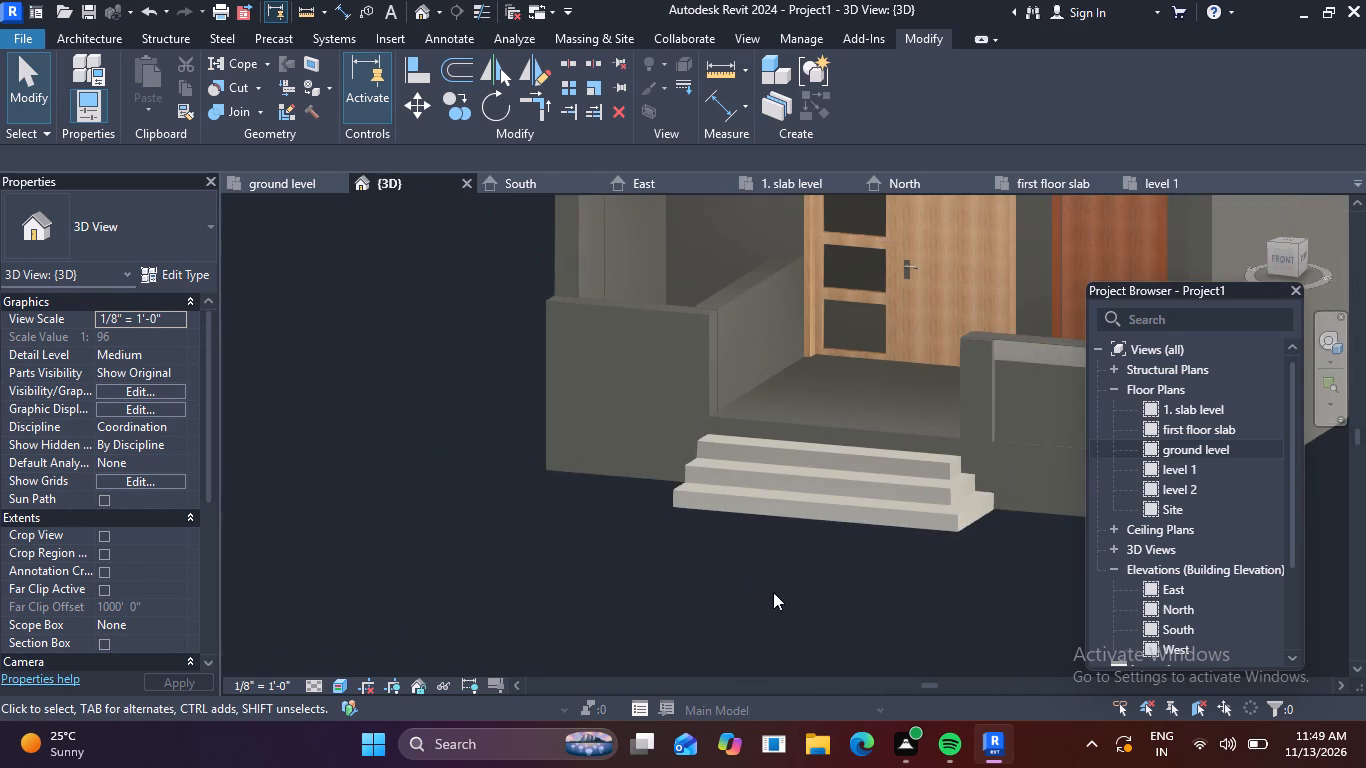
pyautogui.moveTo(740, 595); pyautogui.dragTo(631, 569, button='middle')
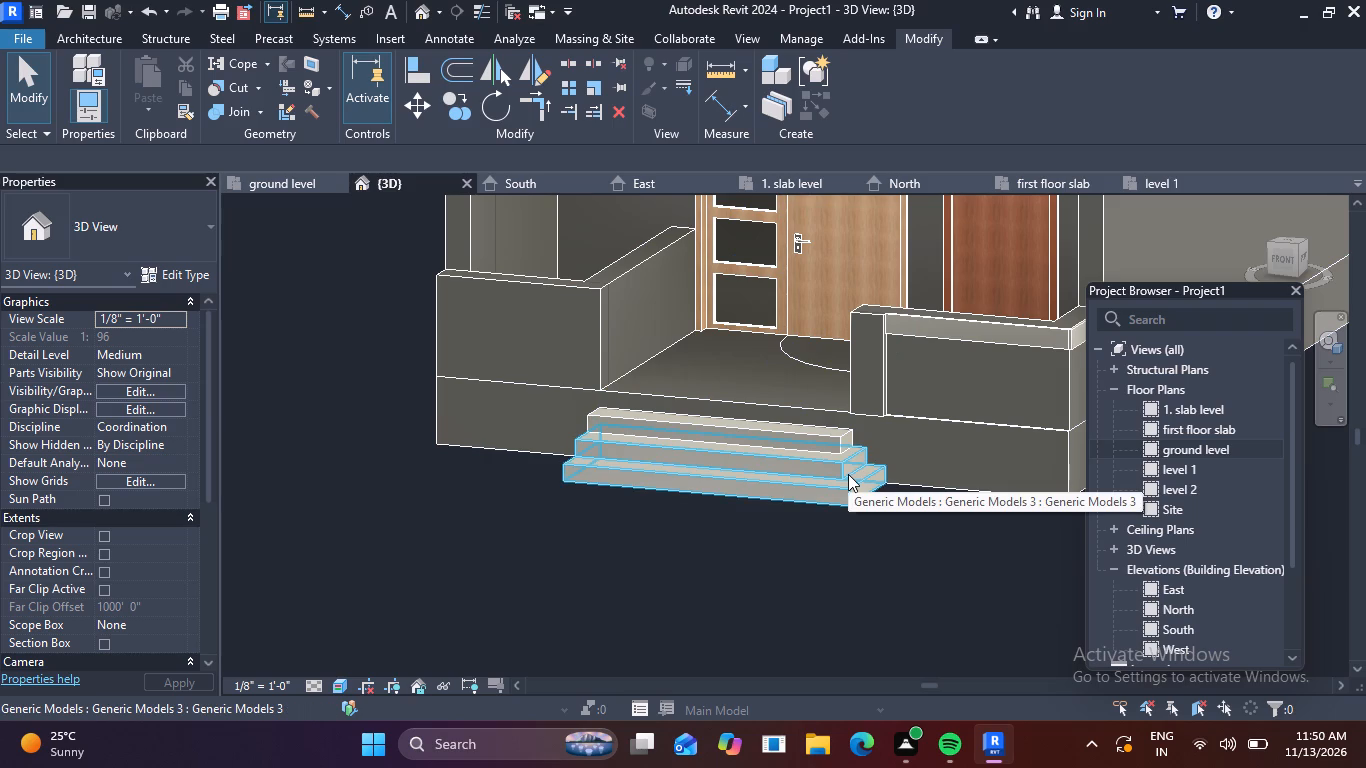
pyautogui.scroll(-2, 632, 540)
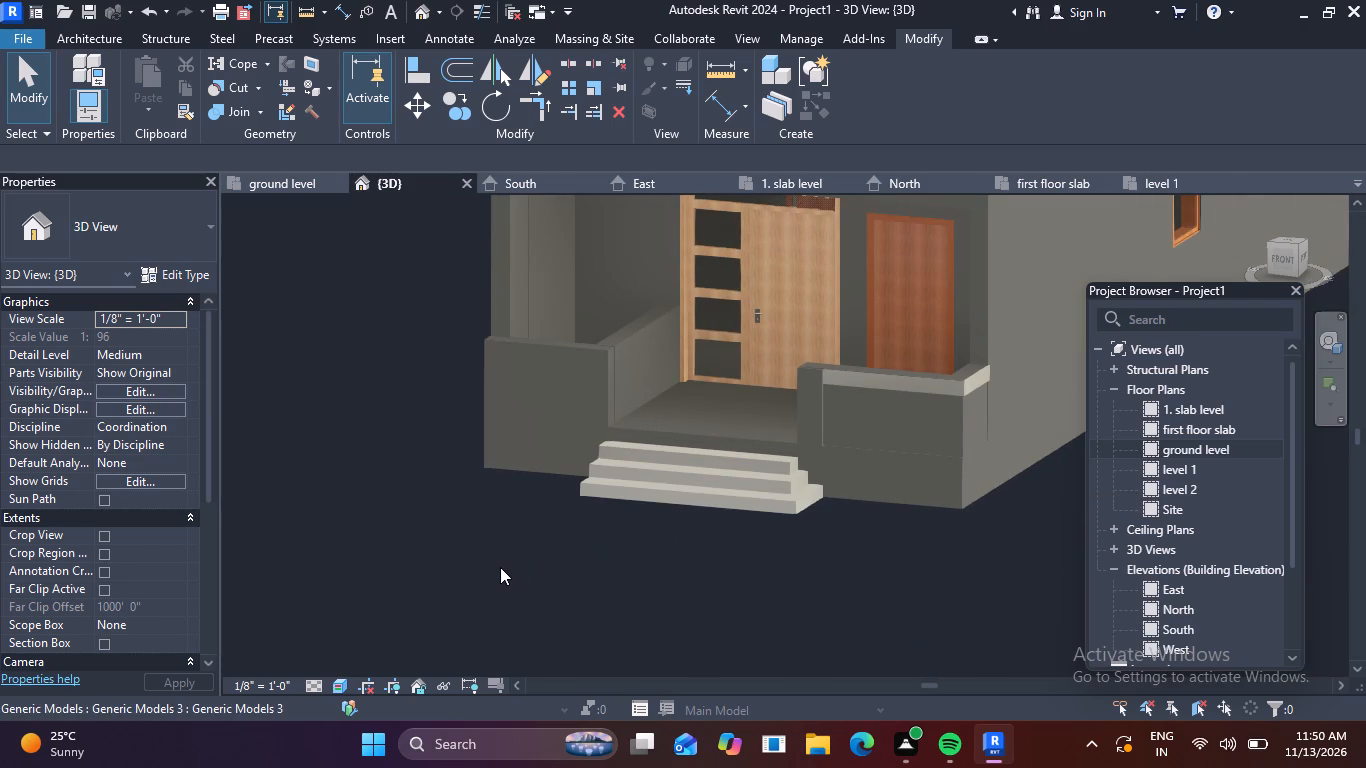
pyautogui.keyDown('shift'); pyautogui.moveTo(493, 562); pyautogui.dragTo(620, 627, button='middle'); pyautogui.keyUp('shift')
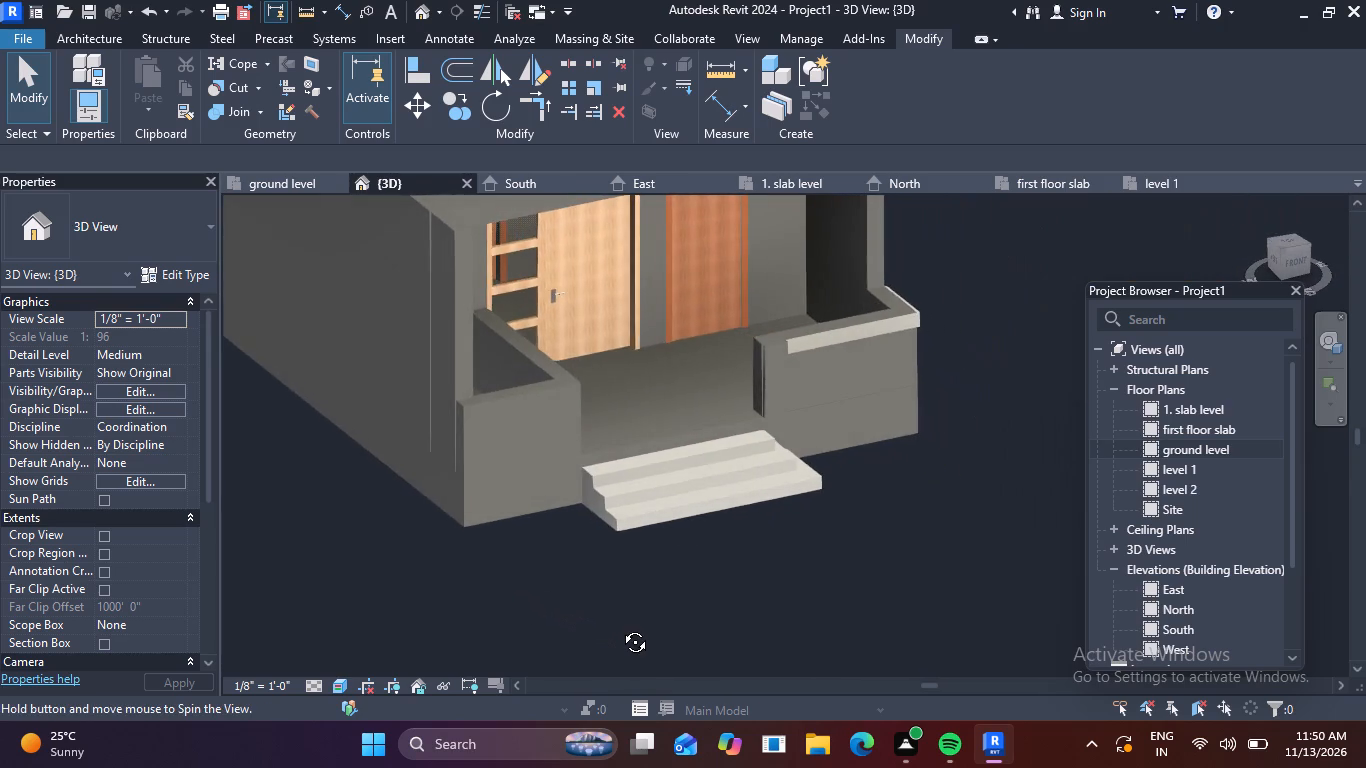
pyautogui.keyDown('shift'); pyautogui.moveTo(620, 627); pyautogui.dragTo(727, 640, button='middle'); pyautogui.keyUp('shift')
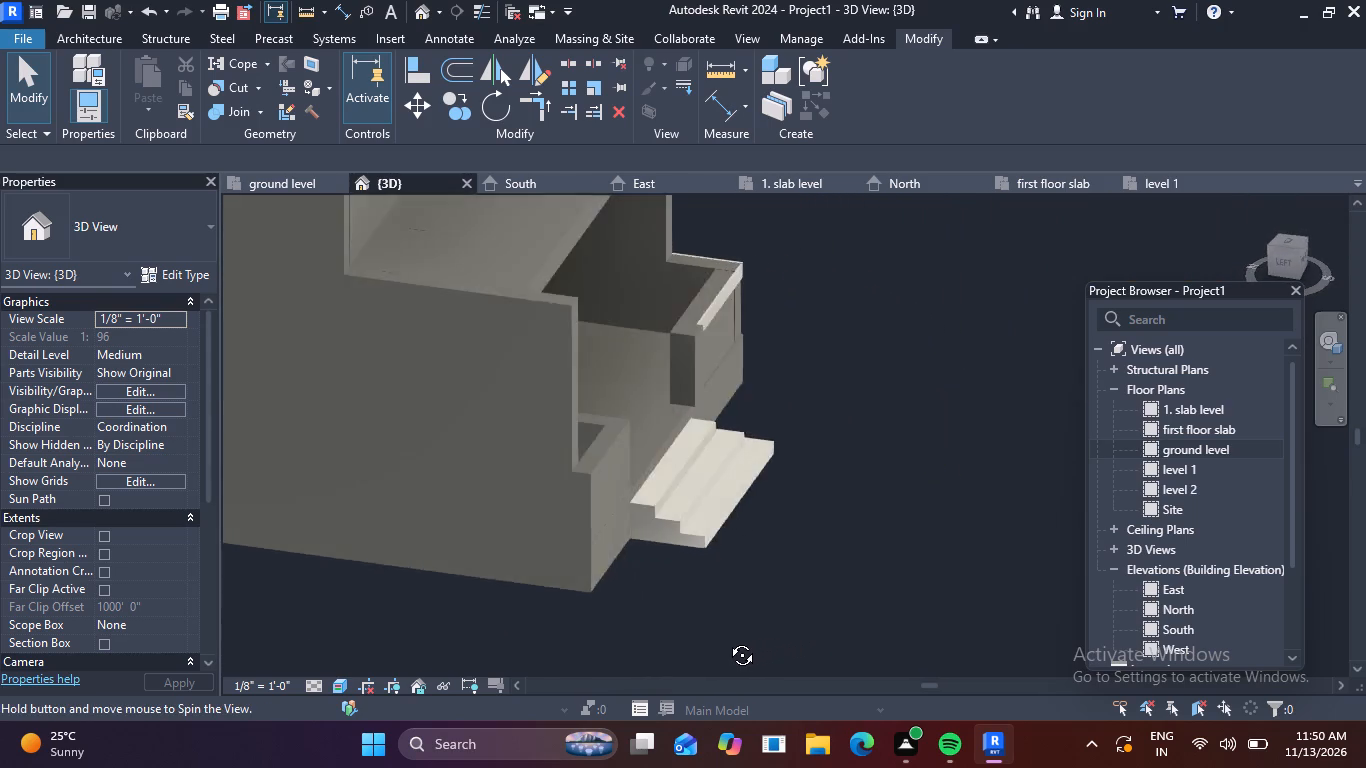
pyautogui.keyDown('shift'); pyautogui.moveTo(727, 640); pyautogui.dragTo(511, 627, button='middle'); pyautogui.keyUp('shift')
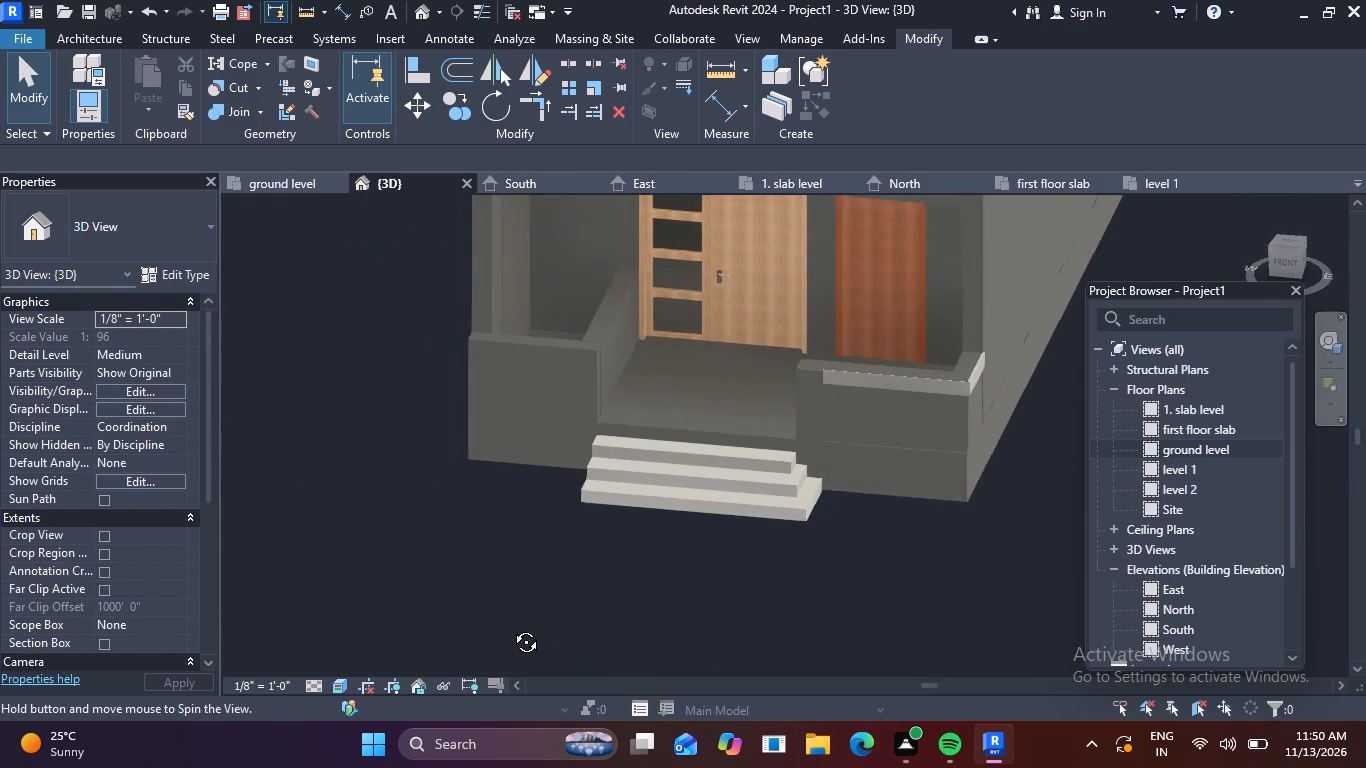
pyautogui.keyDown('shift'); pyautogui.moveTo(511, 627); pyautogui.dragTo(488, 622, button='middle'); pyautogui.keyUp('shift')
pyautogui.scroll(-2, 527, 599)
pyautogui.keyDown('shift'); pyautogui.moveTo(551, 589); pyautogui.dragTo(578, 666, button='middle'); pyautogui.keyUp('shift')
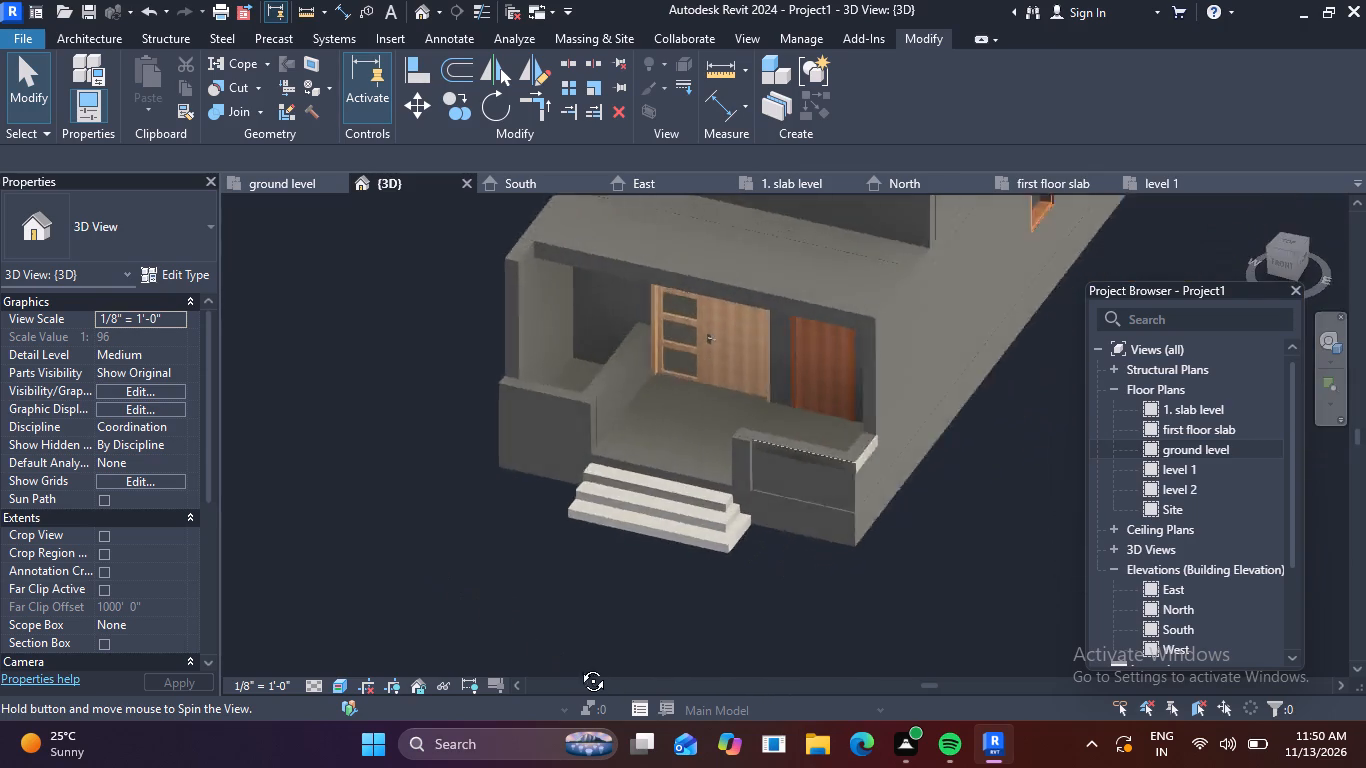
pyautogui.keyDown('shift'); pyautogui.moveTo(578, 666); pyautogui.dragTo(584, 670, button='middle'); pyautogui.keyUp('shift')
pyautogui.press('Escape')
pyautogui.press('Escape')
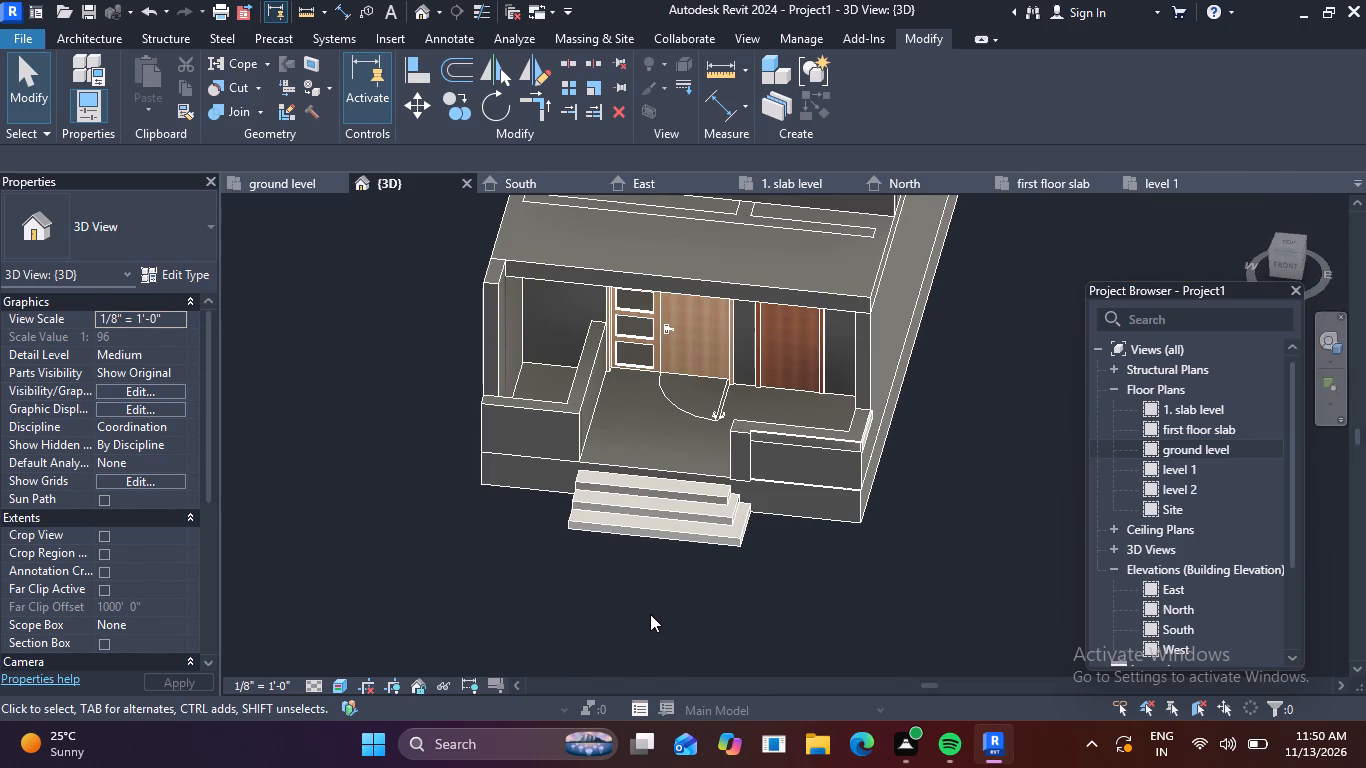
# Examine the house front and upper storey in 3D, and the floor levels in the East elevation.
pyautogui.scroll(-3, 653, 608)
pyautogui.scroll(1, 830, 509)
pyautogui.keyDown('shift'); pyautogui.moveTo(817, 556); pyautogui.dragTo(802, 530, button='middle'); pyautogui.keyUp('shift')
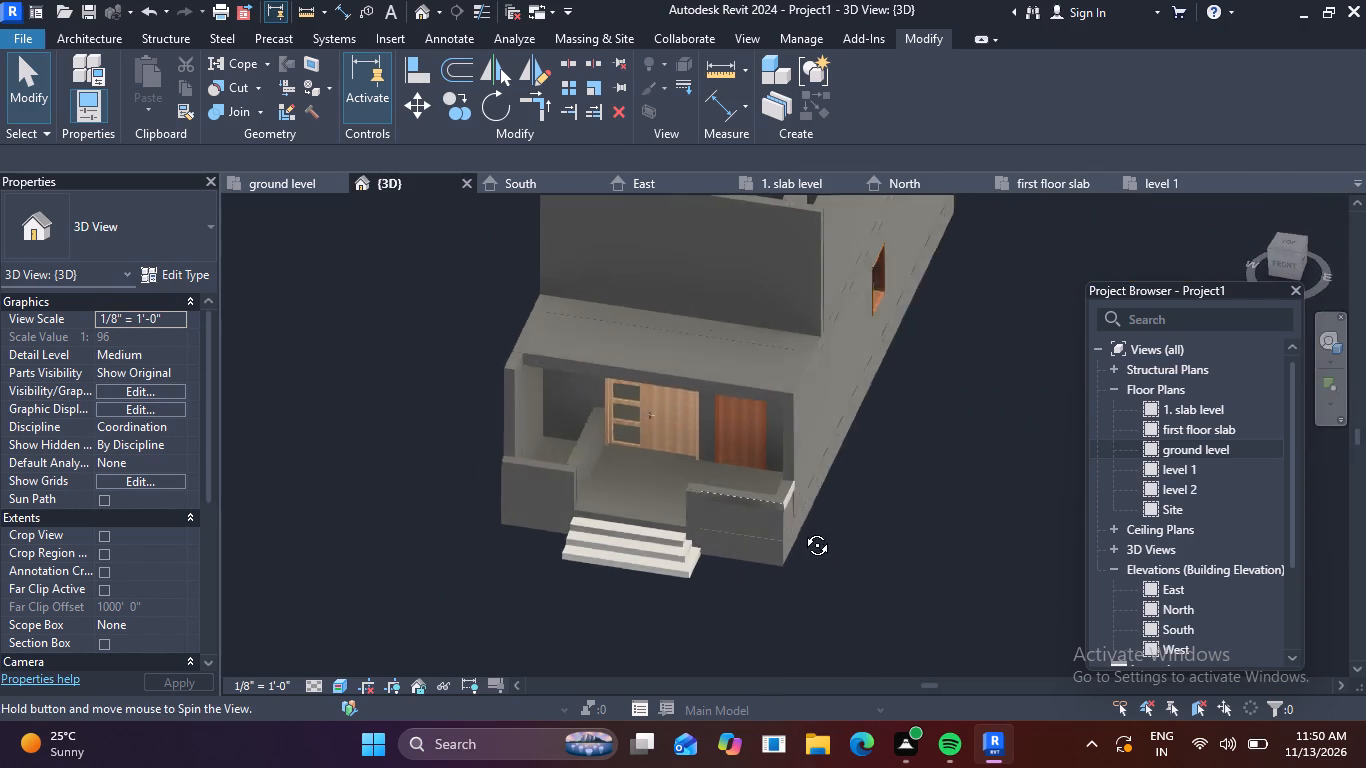
pyautogui.keyDown('shift'); pyautogui.moveTo(802, 530); pyautogui.dragTo(849, 377, button='middle'); pyautogui.keyUp('shift')
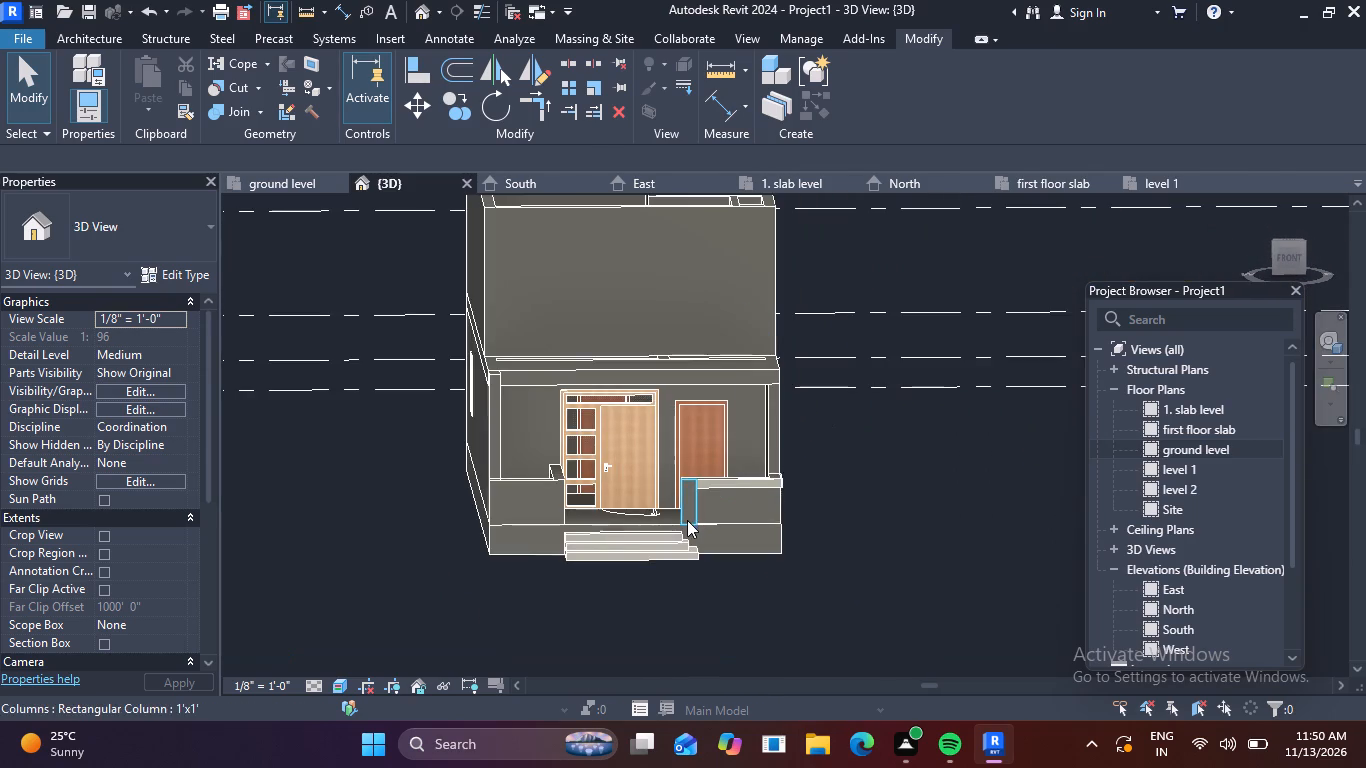
pyautogui.scroll(1, 686, 522)
pyautogui.moveTo(686, 522); pyautogui.dragTo(676, 666, button='middle')
pyautogui.keyDown('shift'); pyautogui.moveTo(842, 630); pyautogui.dragTo(819, 640, button='middle'); pyautogui.keyUp('shift')
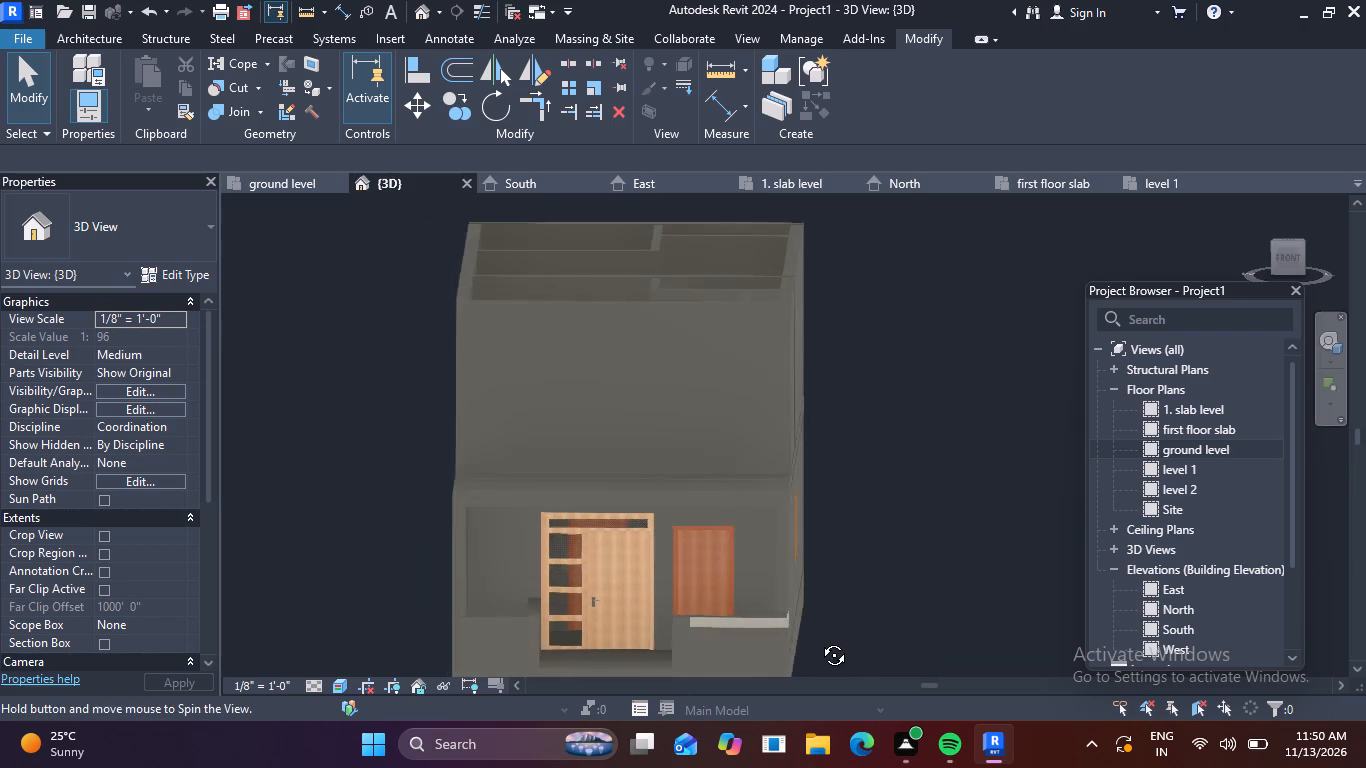
pyautogui.keyDown('shift'); pyautogui.moveTo(819, 640); pyautogui.dragTo(853, 640, button='middle'); pyautogui.keyUp('shift')
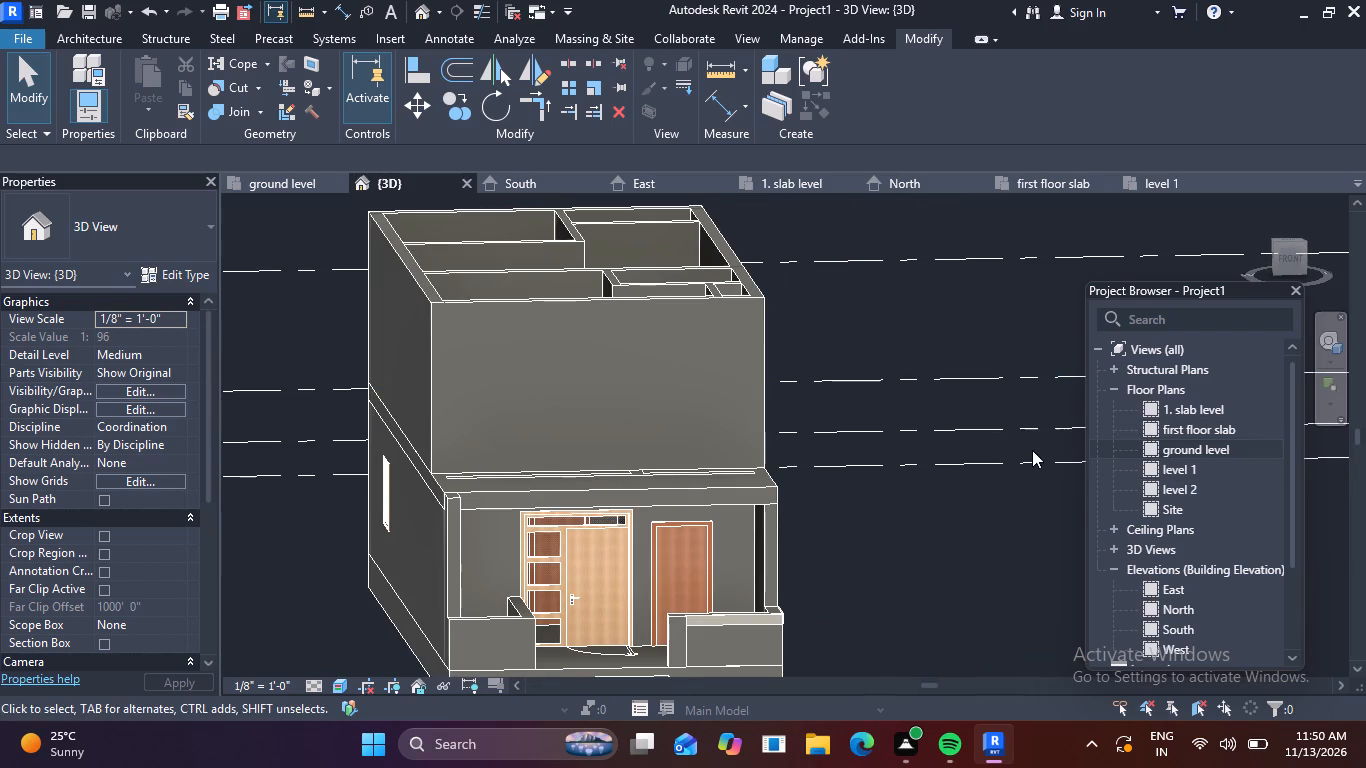
pyautogui.doubleClick(1153, 584)
pyautogui.scroll(-3, 892, 509)
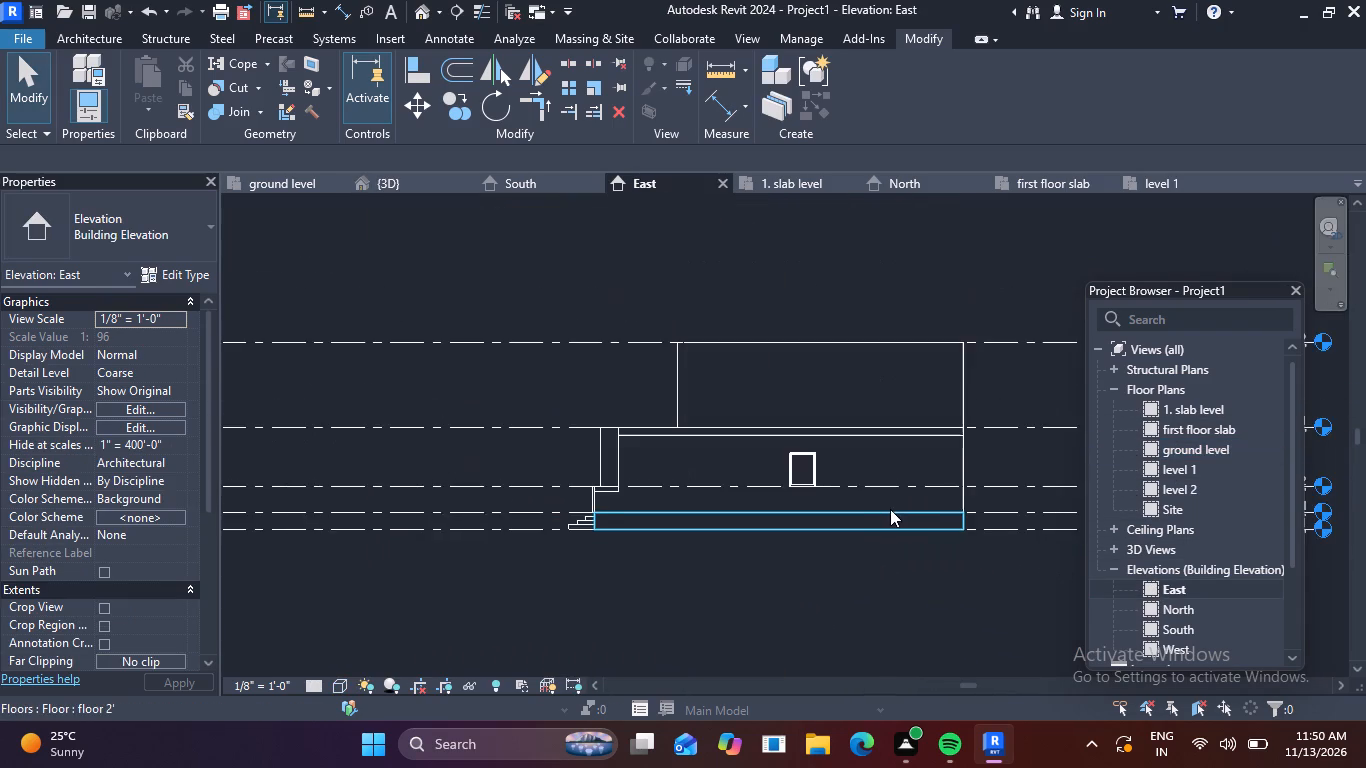
pyautogui.moveTo(829, 525); pyautogui.dragTo(657, 550, button='middle')
pyautogui.moveTo(815, 382); pyautogui.dragTo(585, 402, button='middle')
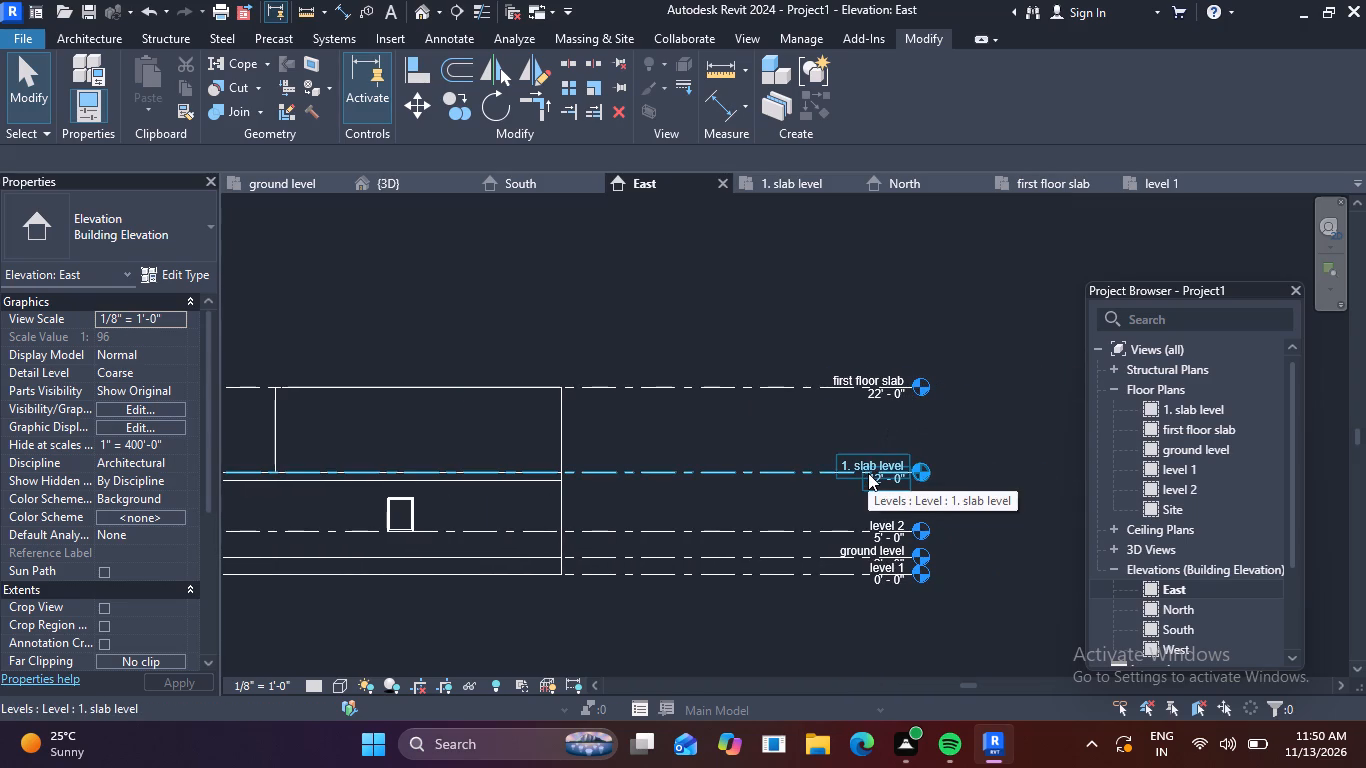
# In the 1. slab level plan, place a Main_entrance_door_11153 in the upper storey's front wall, above the ground-floor entrance.
pyautogui.doubleClick(1152, 405)
pyautogui.scroll(8, 770, 501)
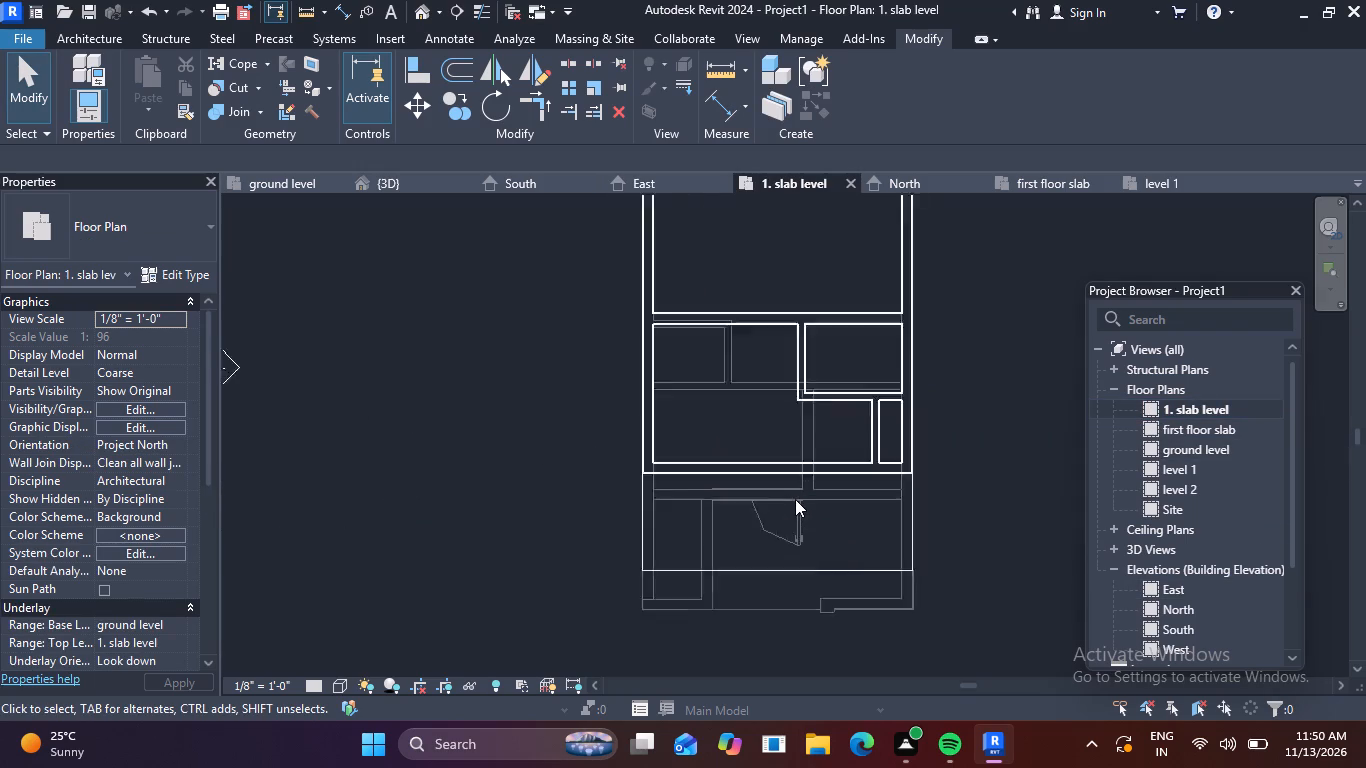
pyautogui.scroll(2, 795, 499)
pyautogui.scroll(-2, 799, 492)
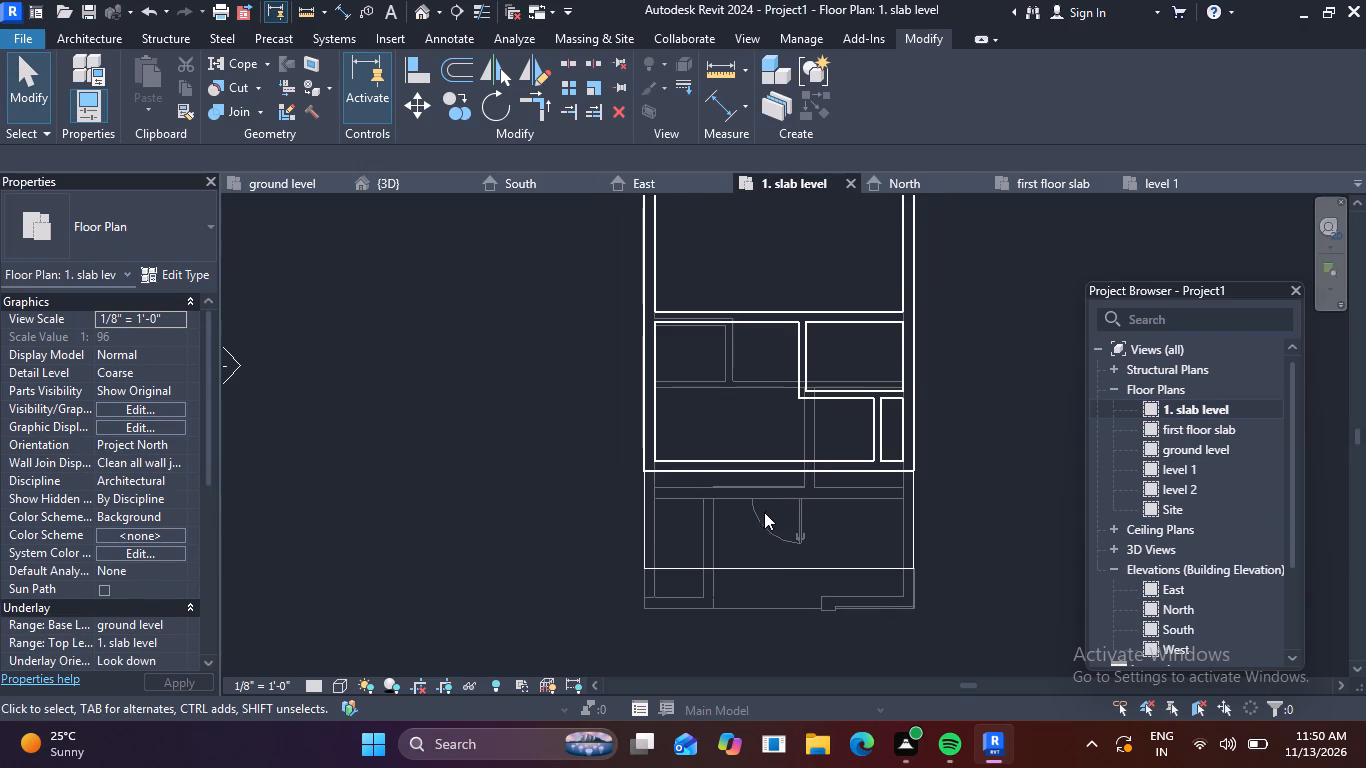
pyautogui.moveTo(761, 517); pyautogui.dragTo(771, 571, button='middle')
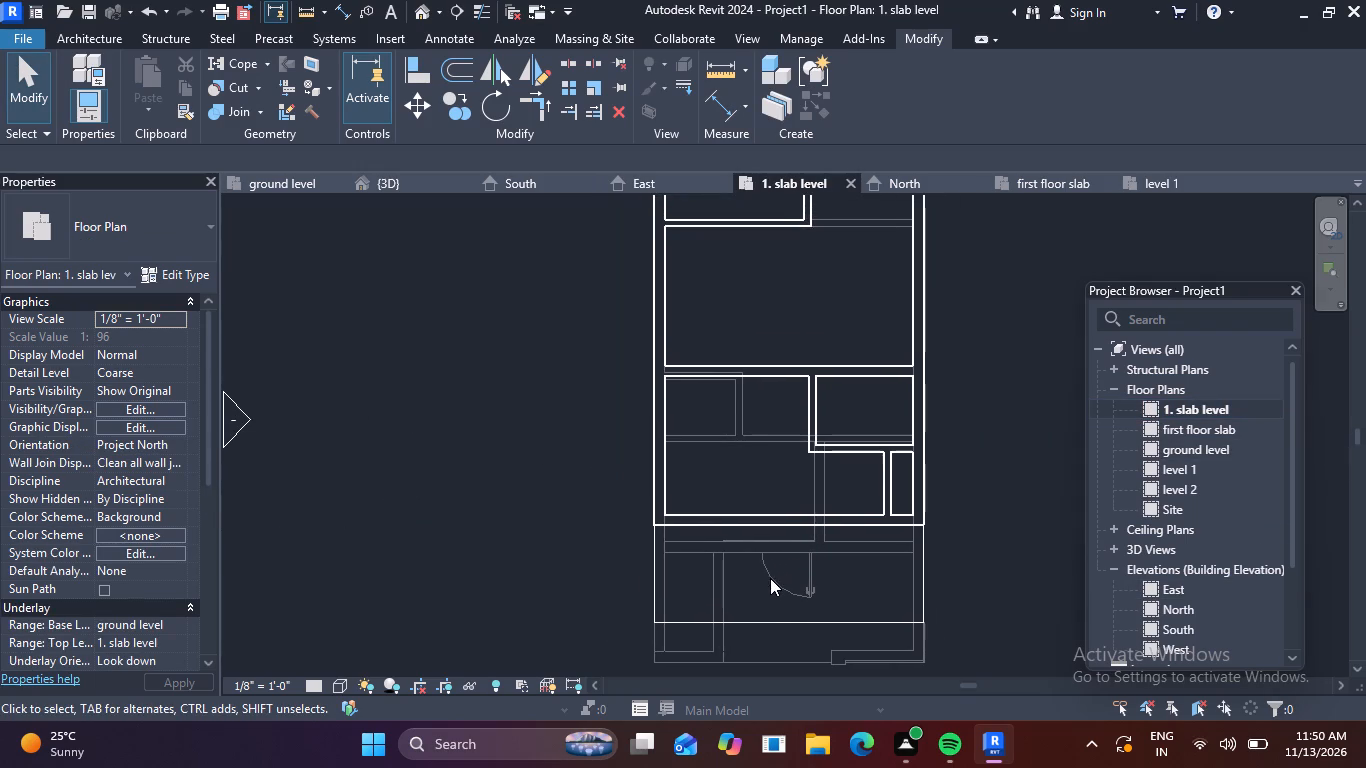
pyautogui.moveTo(781, 578); pyautogui.dragTo(778, 607, button='middle')
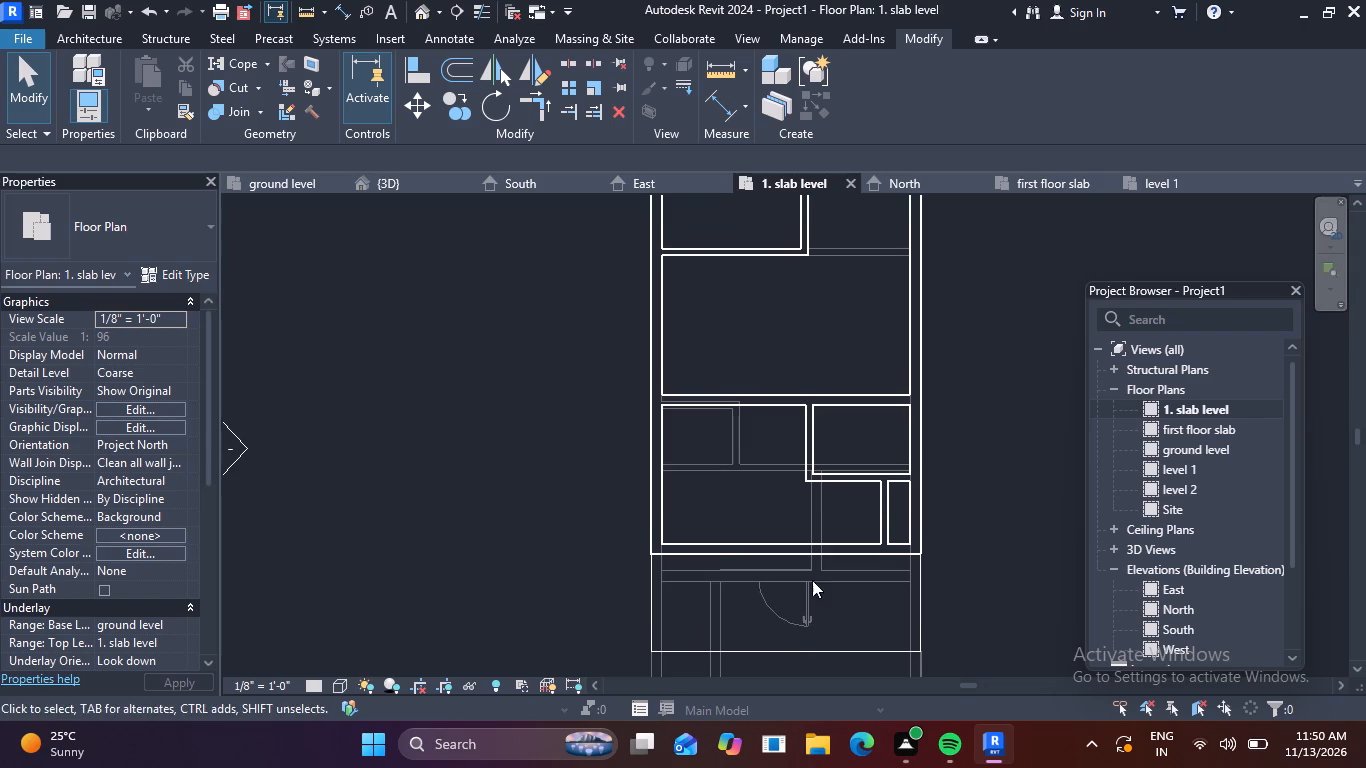
pyautogui.click(108, 38)
pyautogui.click(130, 79)
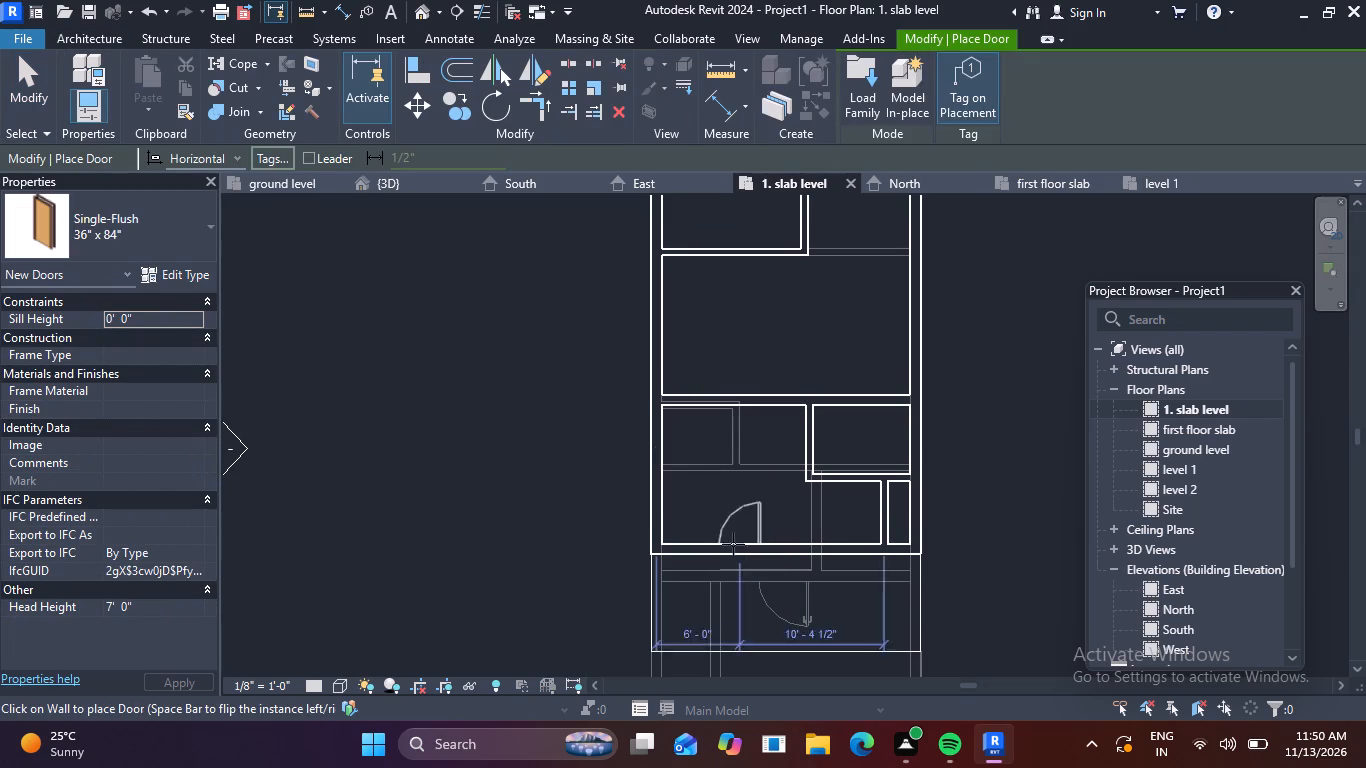
pyautogui.click(200, 234)
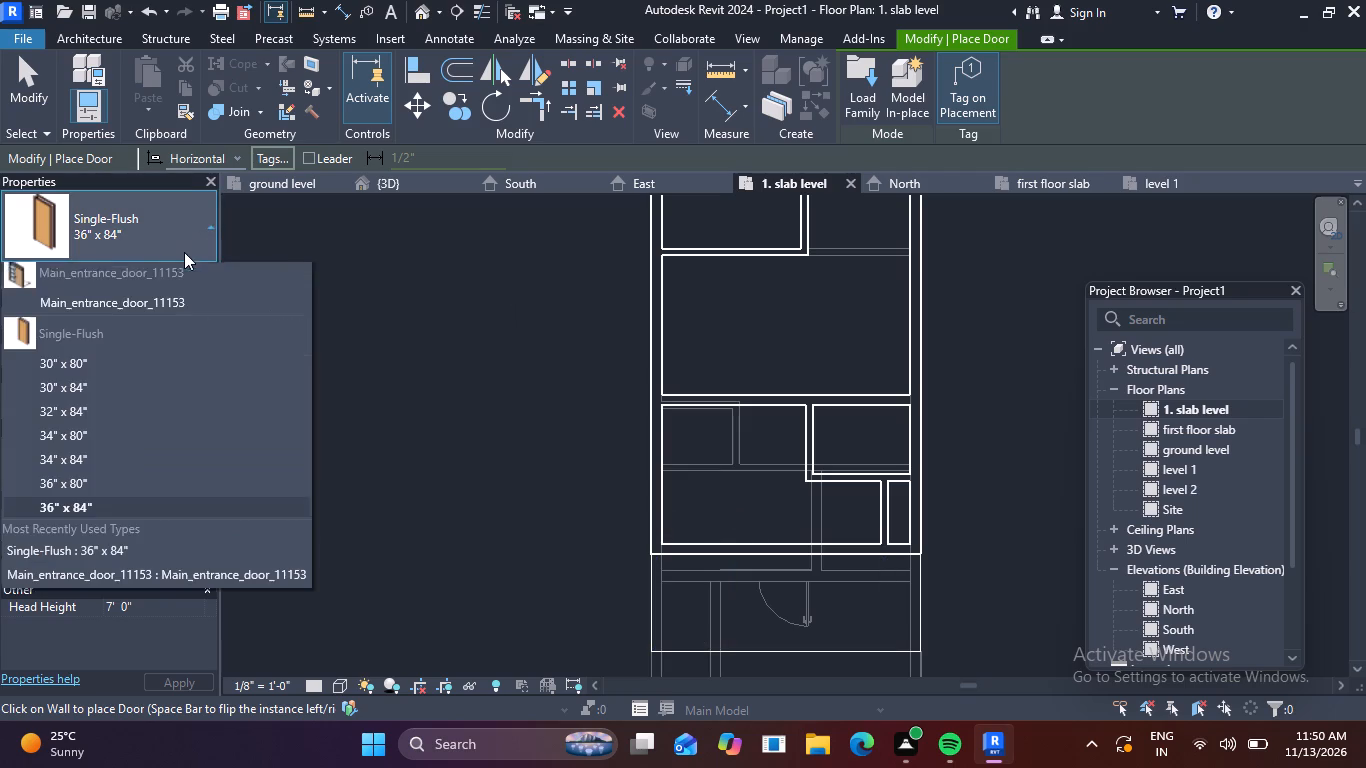
pyautogui.click(118, 307)
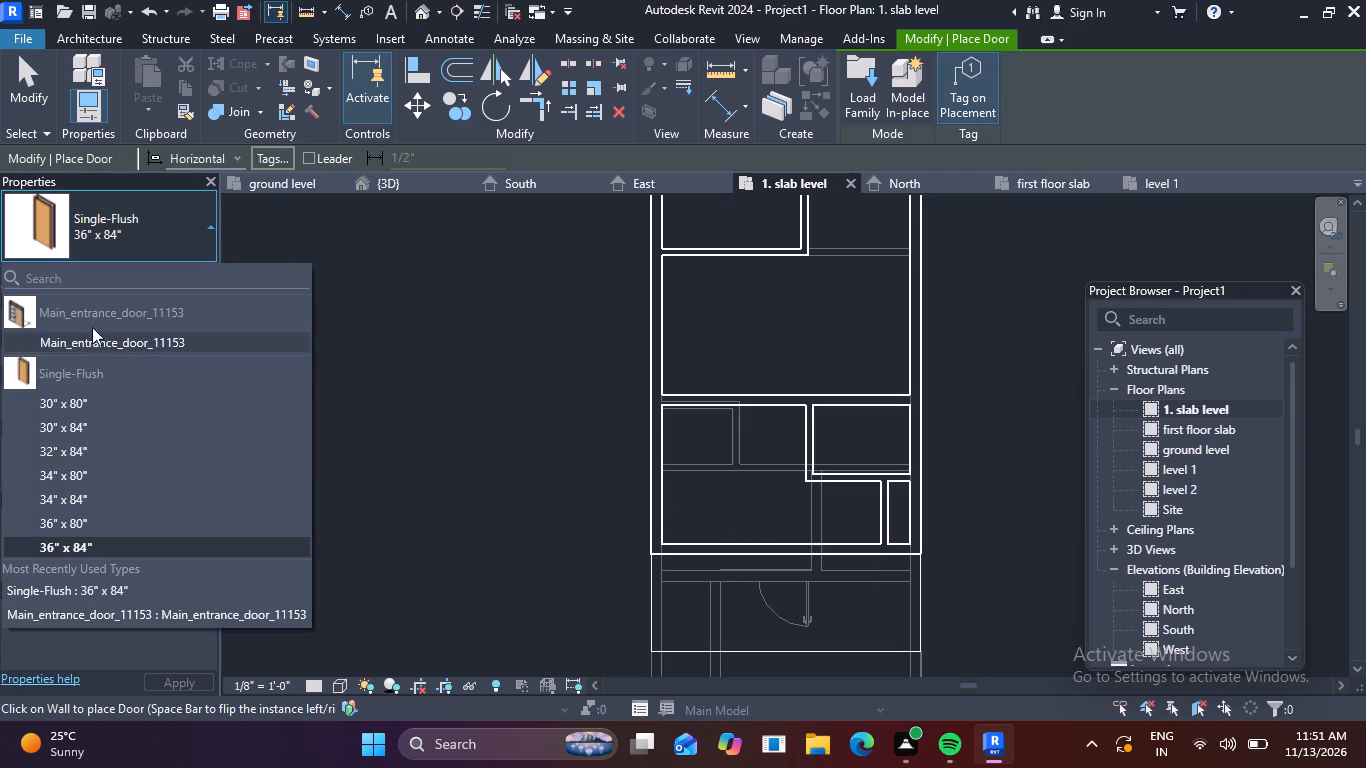
pyautogui.click(17, 305)
pyautogui.click(102, 339)
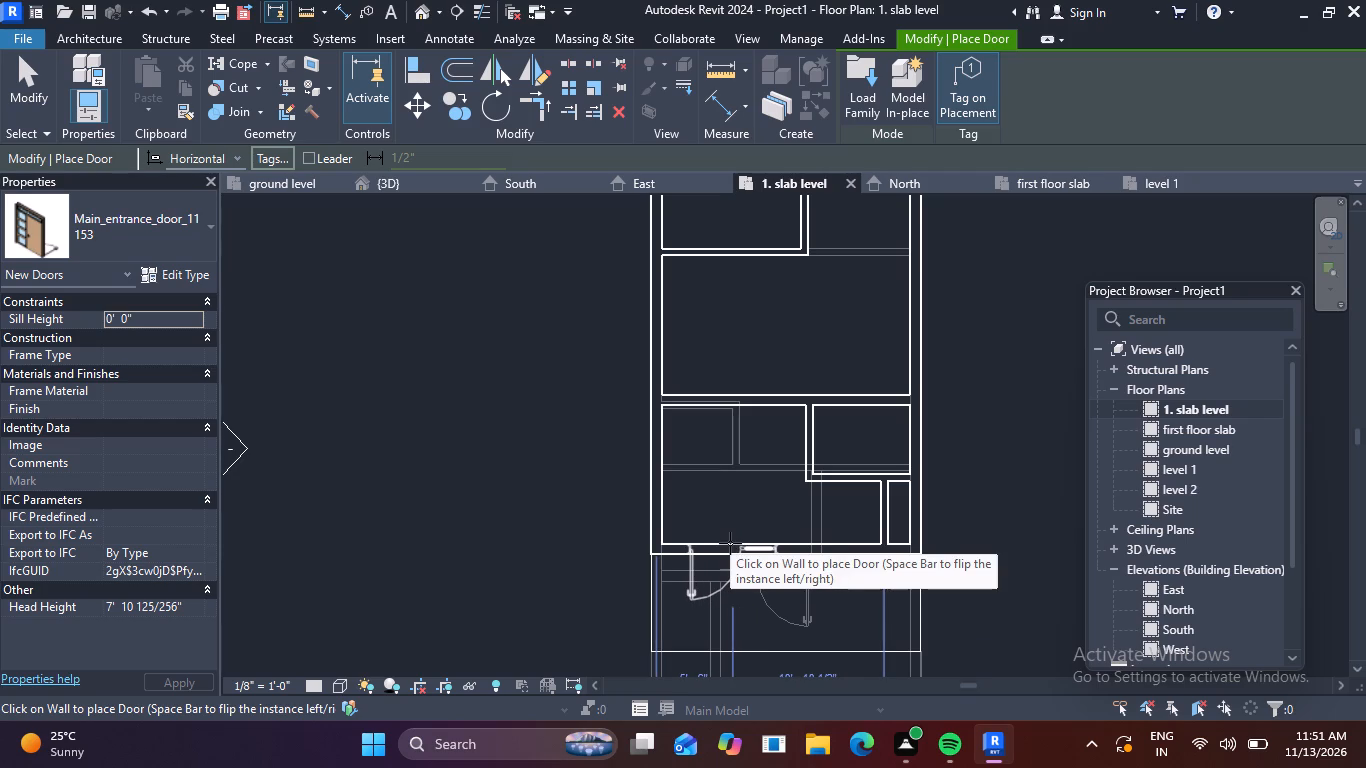
pyautogui.click(782, 549)
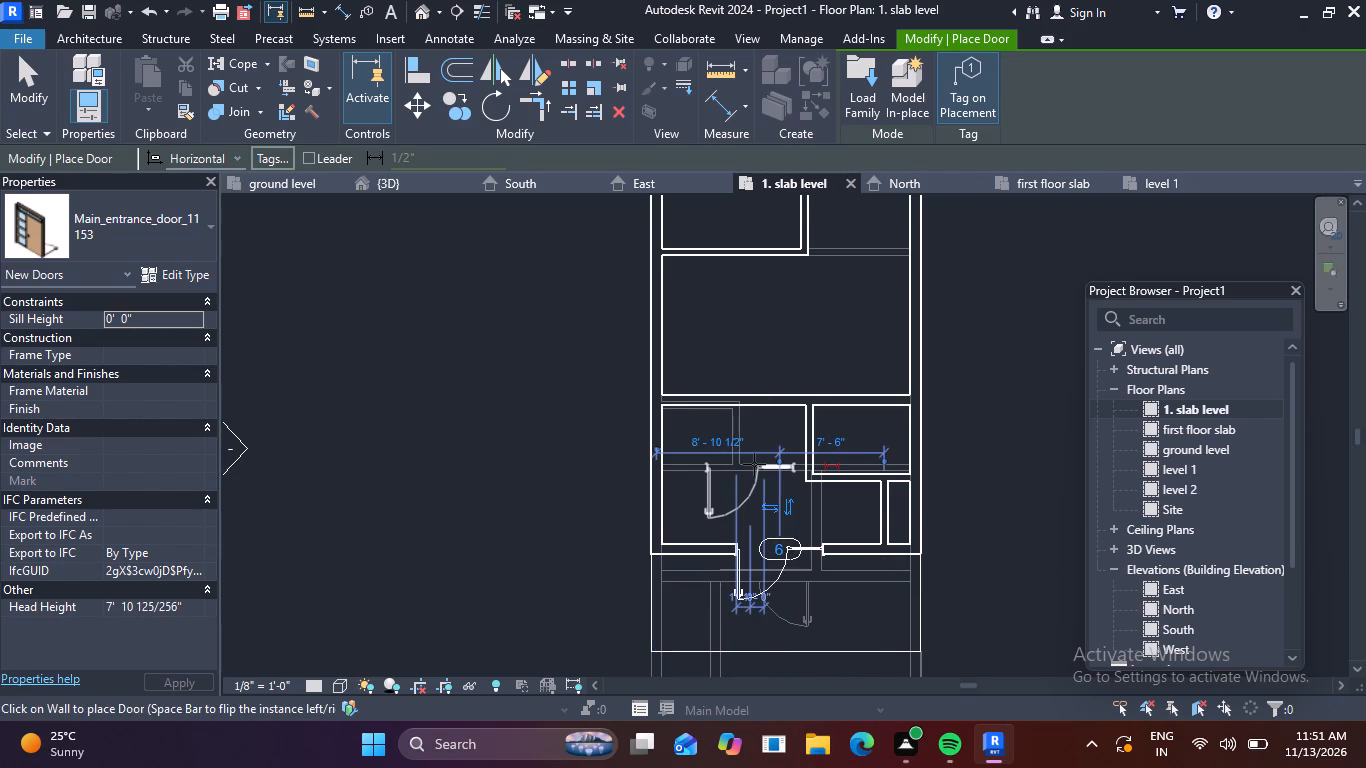
pyautogui.scroll(-1, 754, 464)
pyautogui.press('Escape')
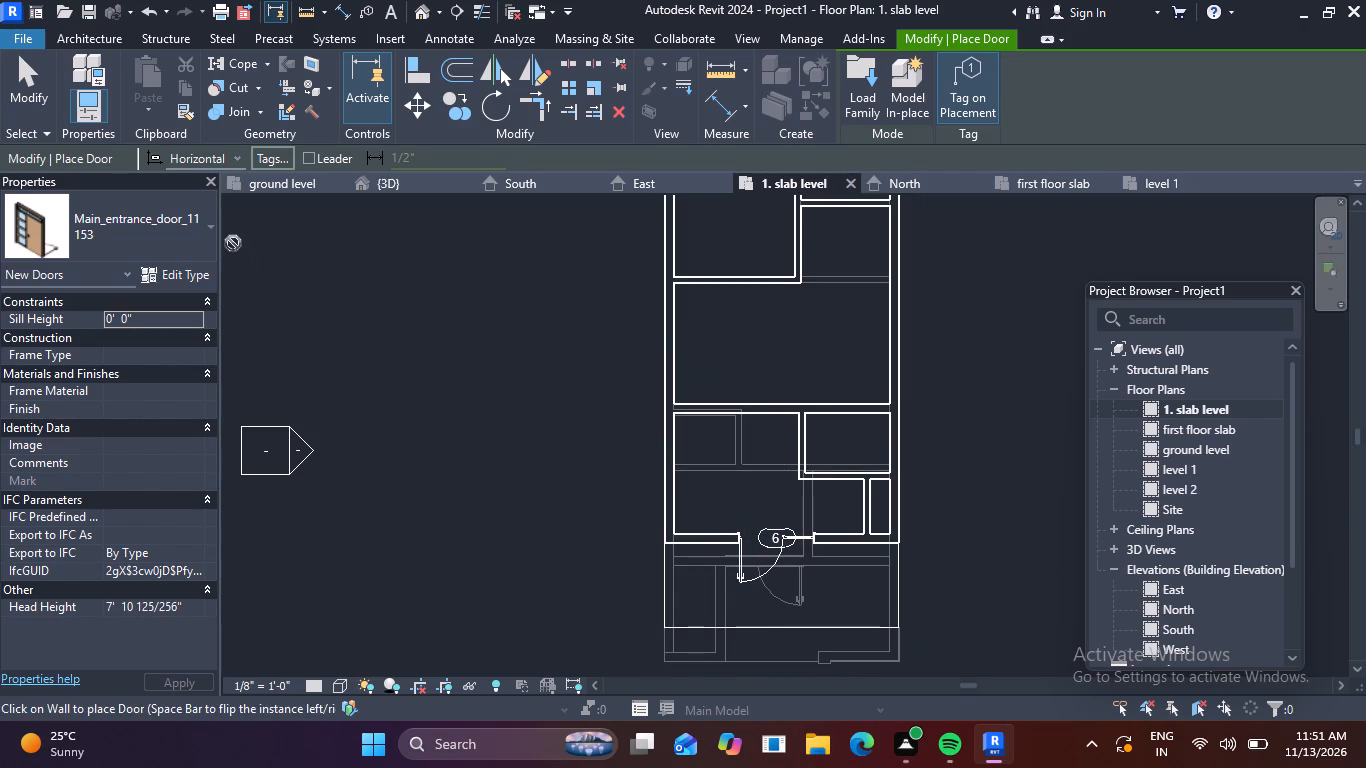
# Place four Single-Flush 36" x 84" doors: two in the central hall's south wall and one into each of the two north rooms.
pyautogui.click(207, 225)
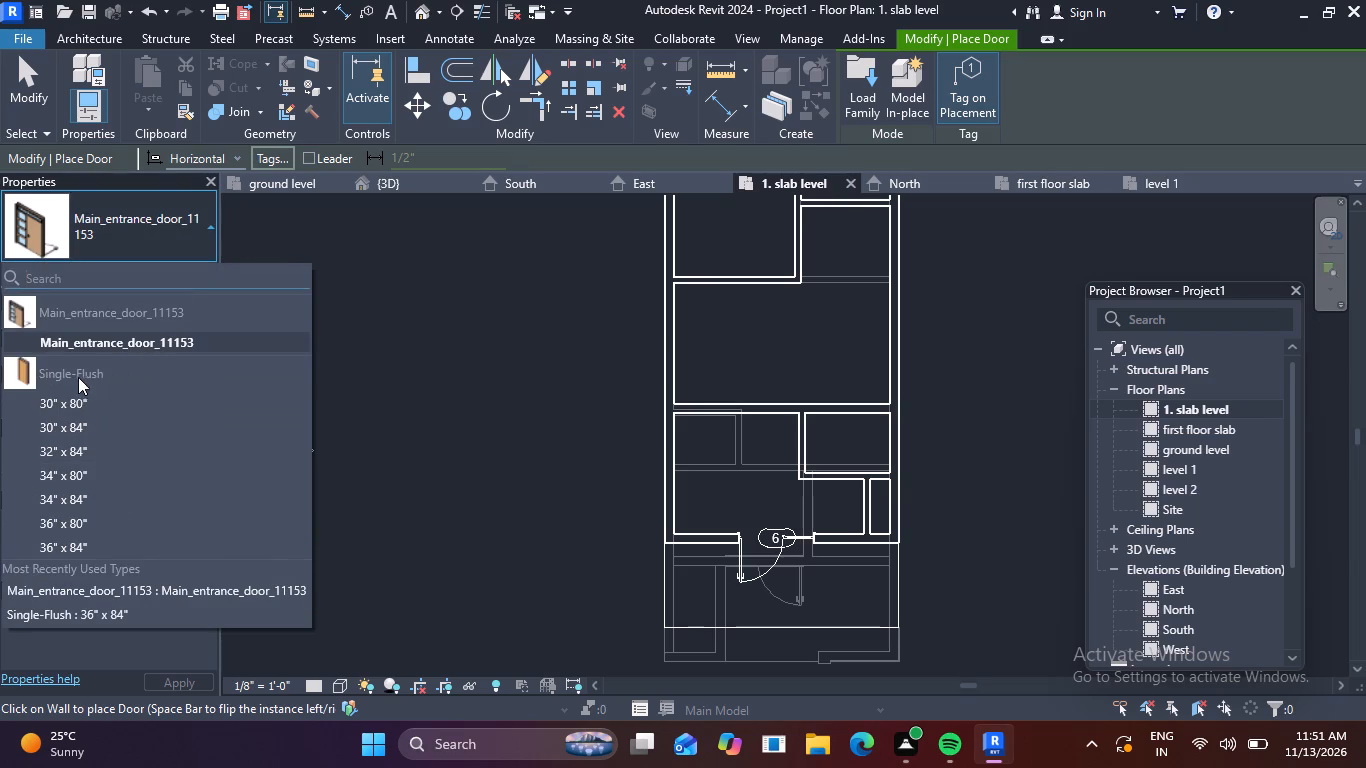
pyautogui.click(71, 545)
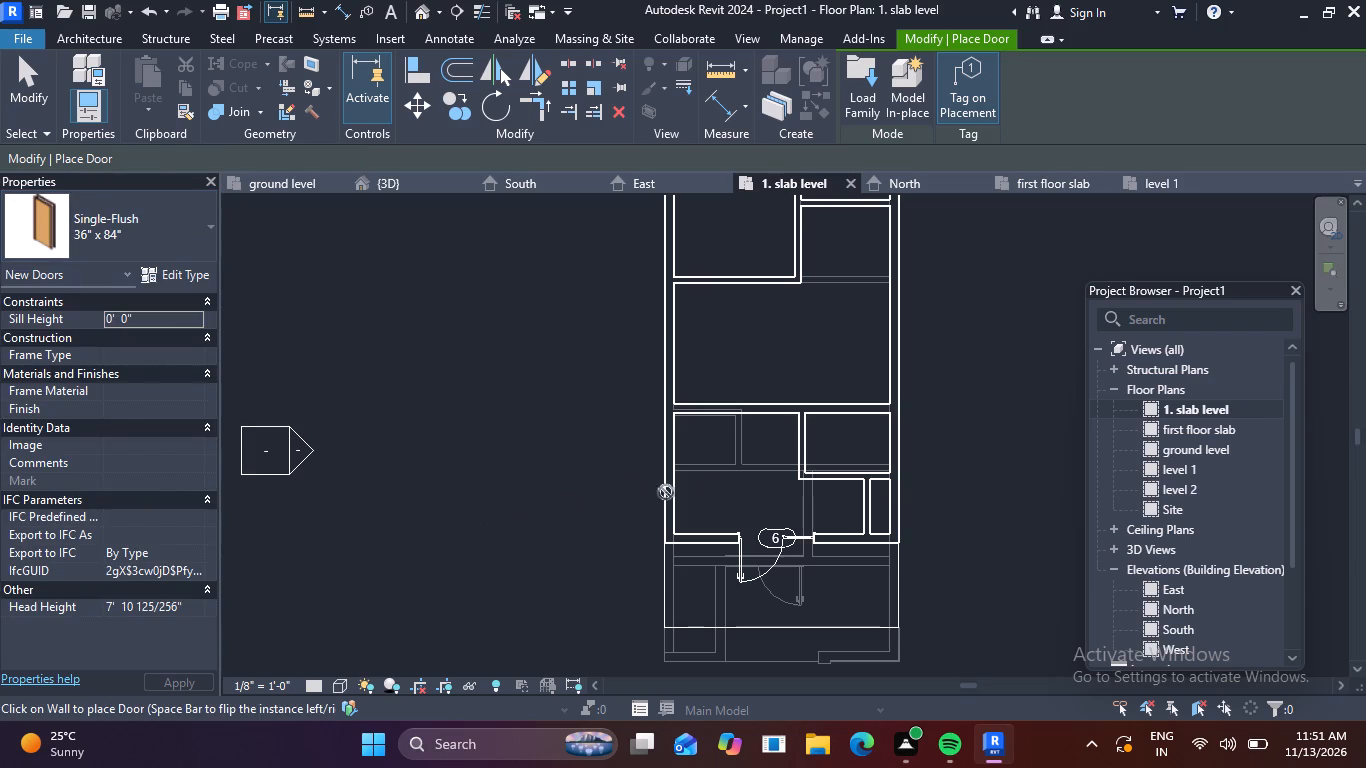
pyautogui.press('space')
pyautogui.click(774, 413)
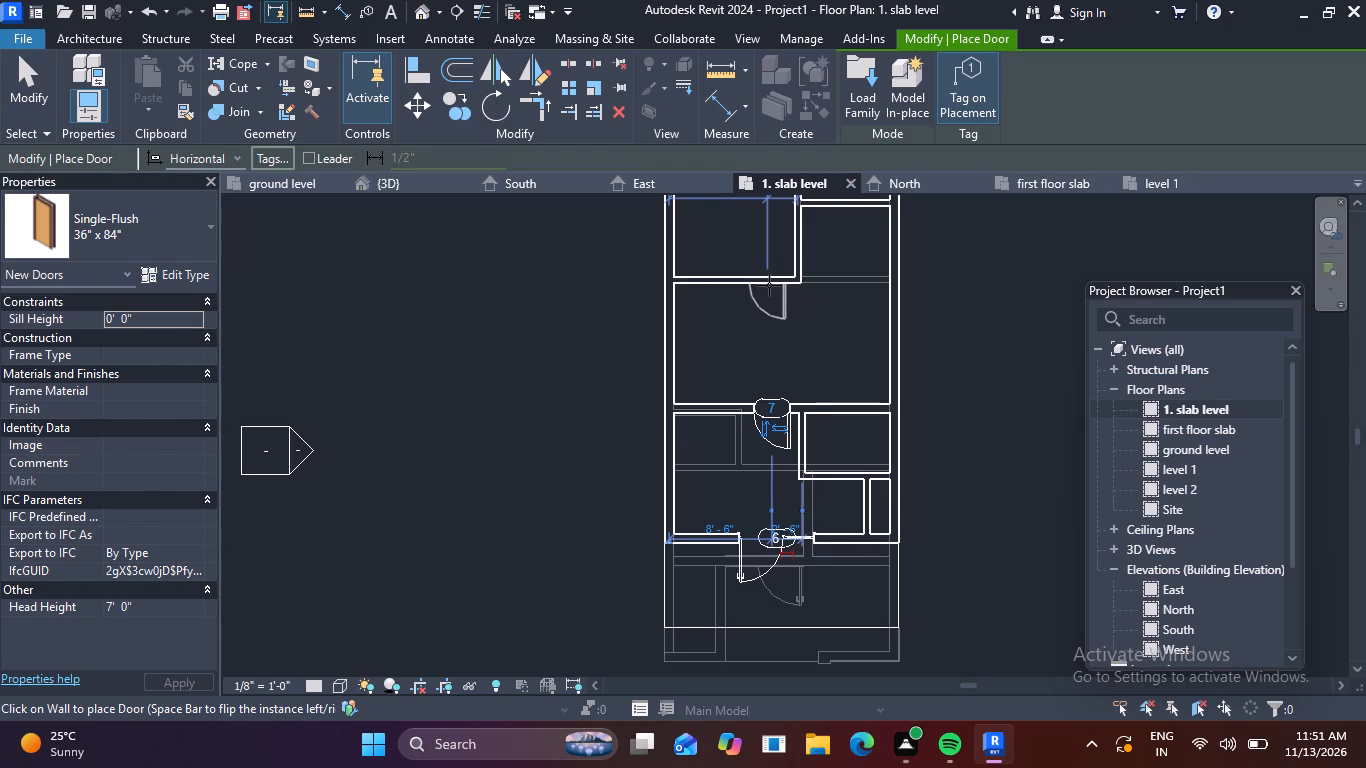
pyautogui.click(769, 285)
pyautogui.moveTo(891, 253); pyautogui.dragTo(861, 408, button='middle')
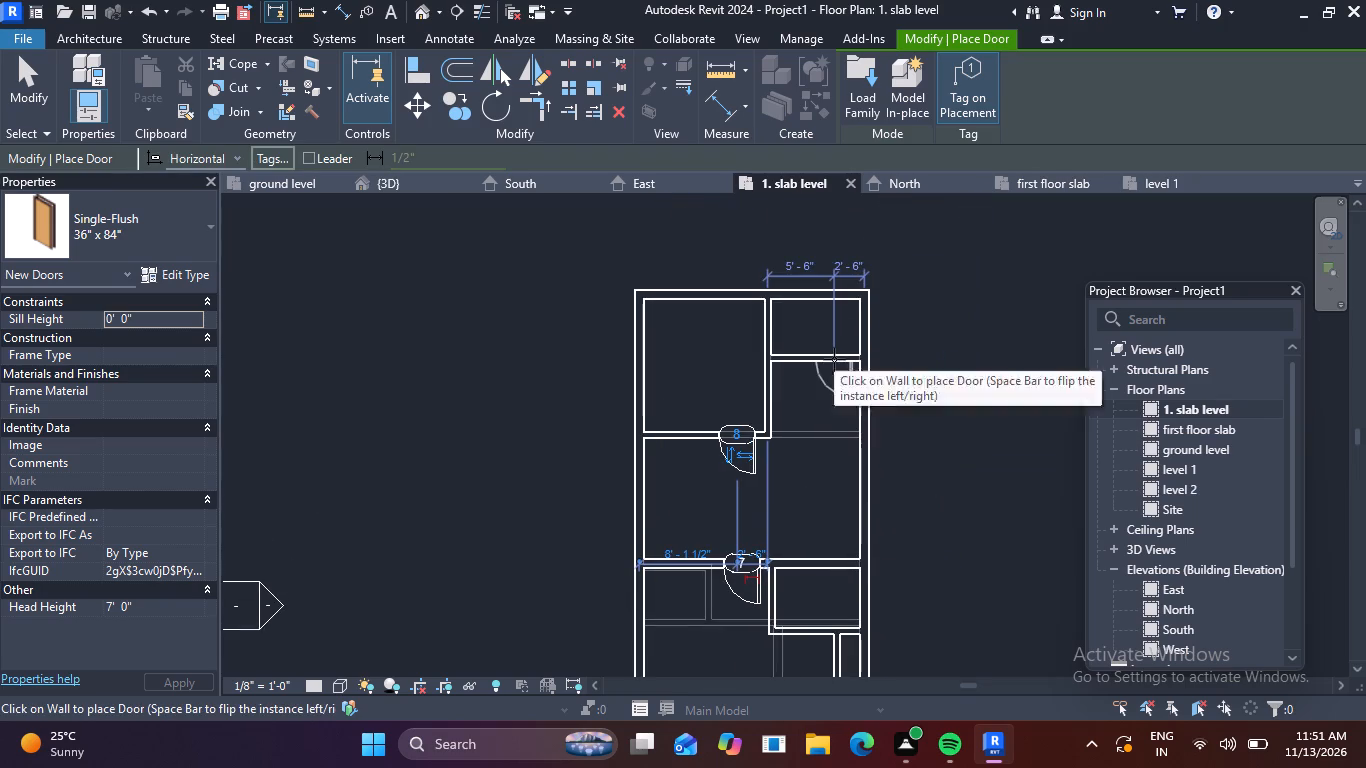
pyautogui.click(835, 357)
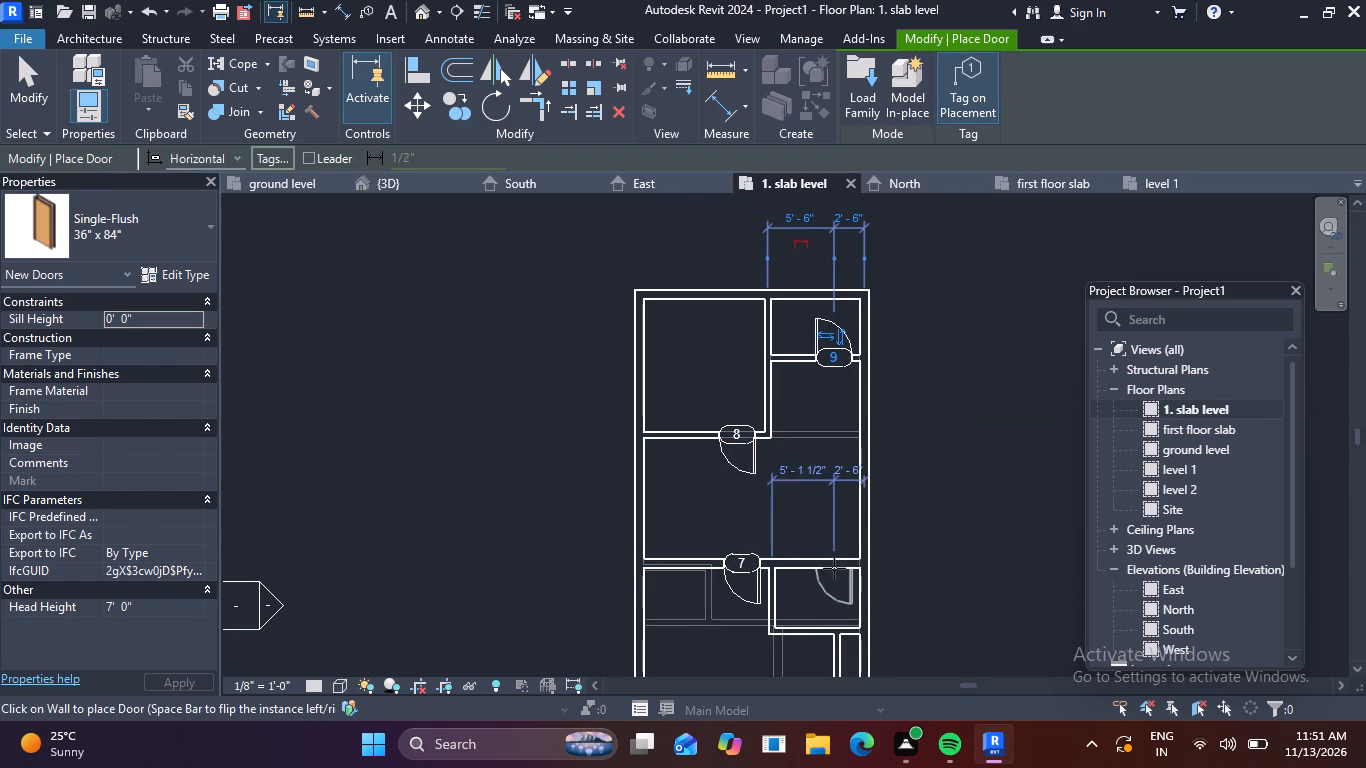
pyautogui.click(834, 568)
pyautogui.press('Escape')
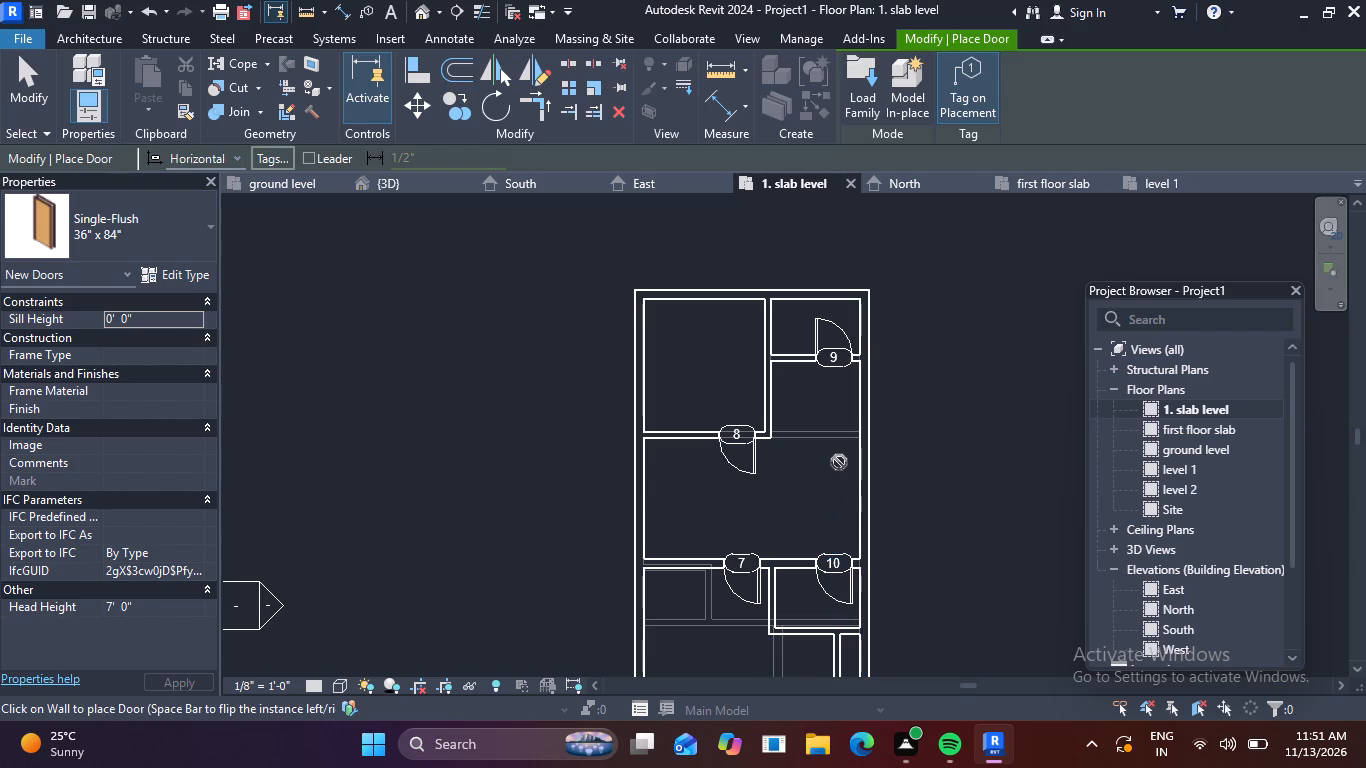
pyautogui.press('Escape')
pyautogui.press('Escape')
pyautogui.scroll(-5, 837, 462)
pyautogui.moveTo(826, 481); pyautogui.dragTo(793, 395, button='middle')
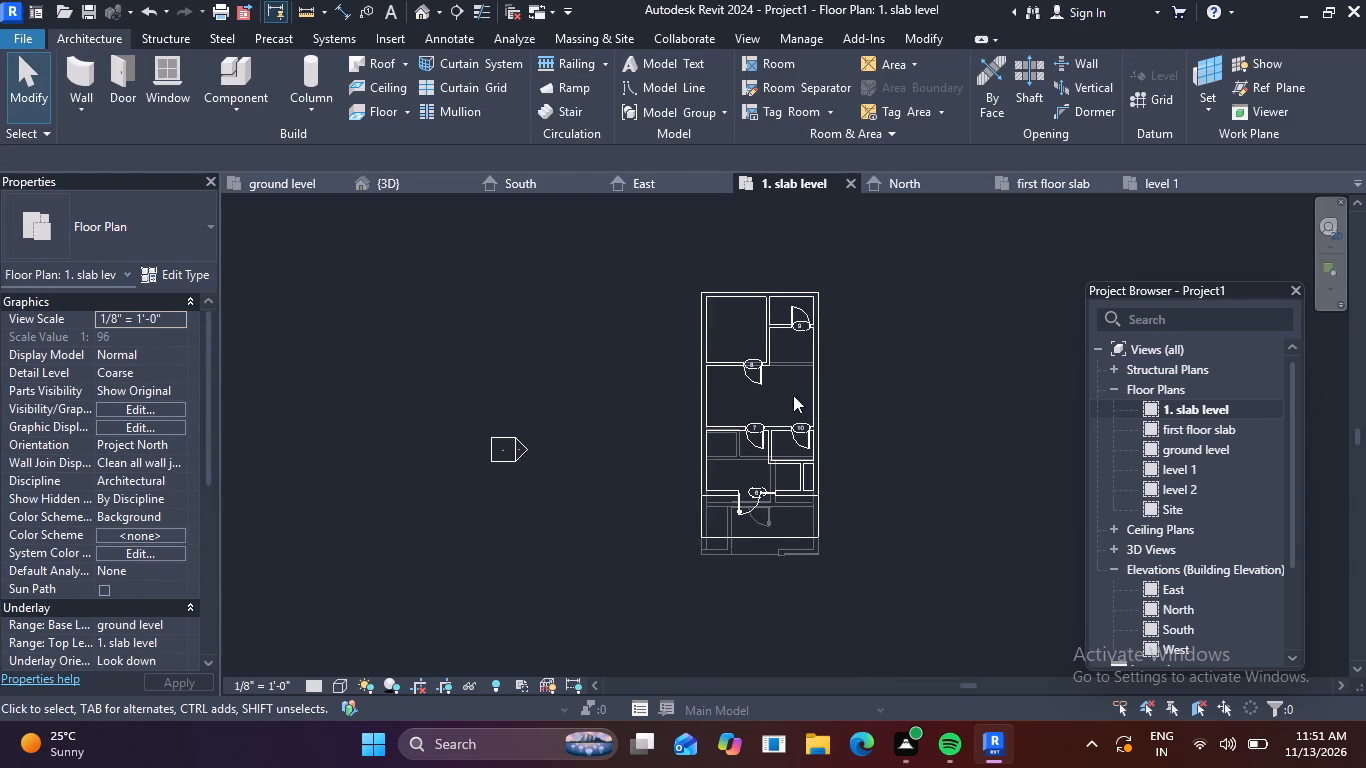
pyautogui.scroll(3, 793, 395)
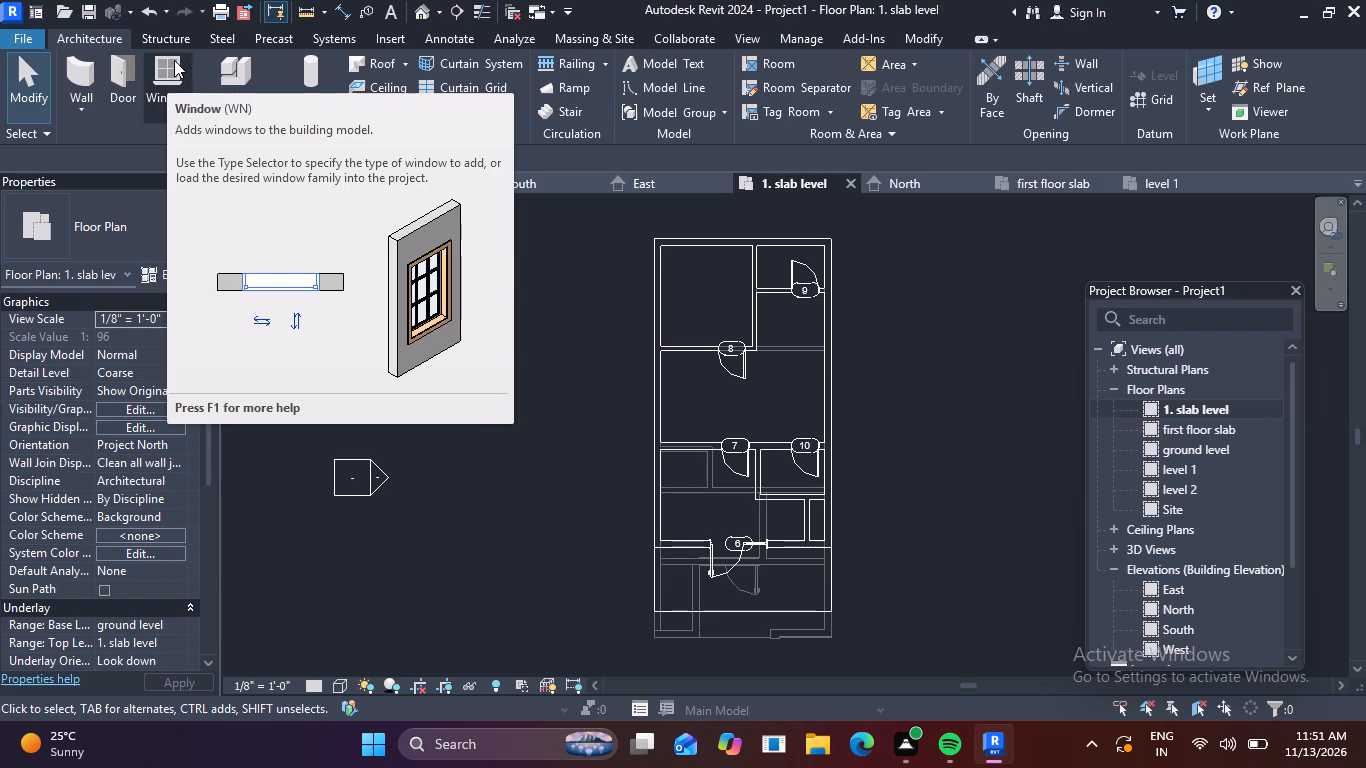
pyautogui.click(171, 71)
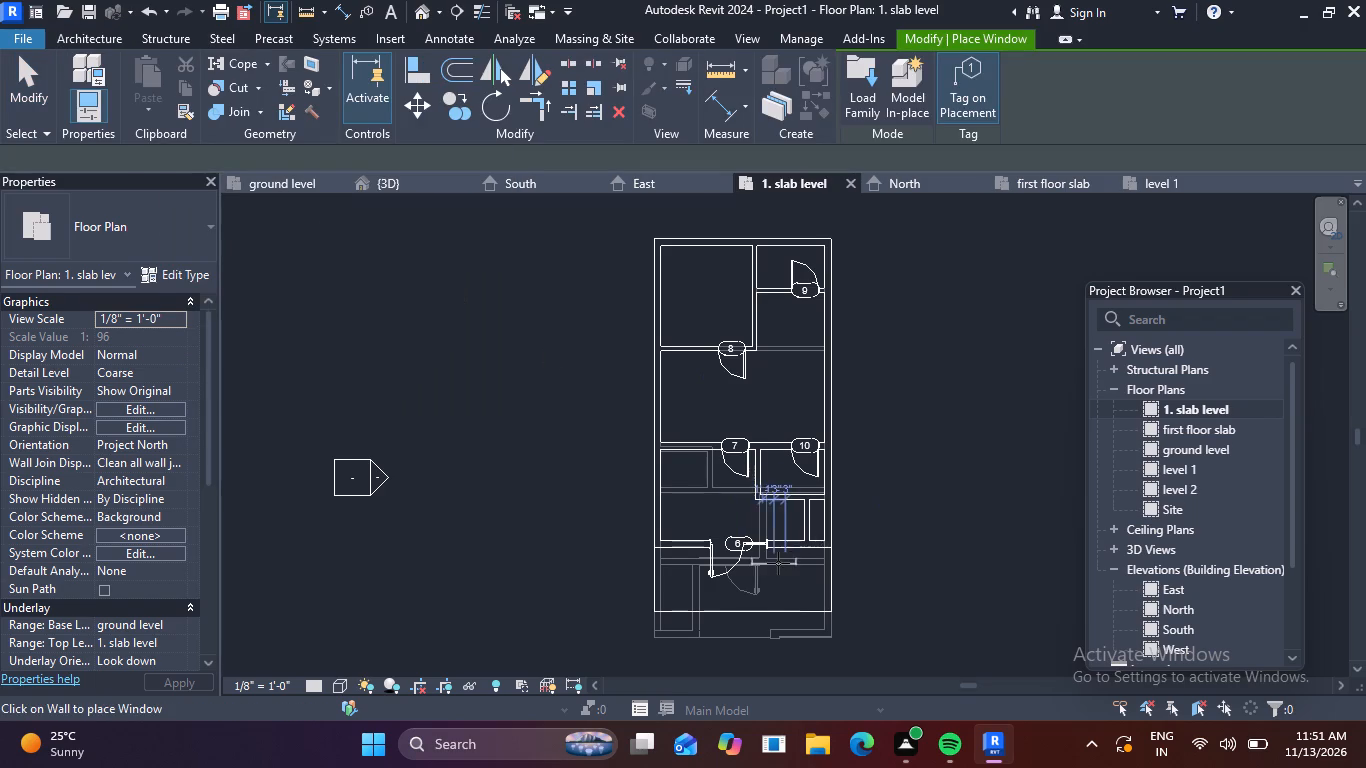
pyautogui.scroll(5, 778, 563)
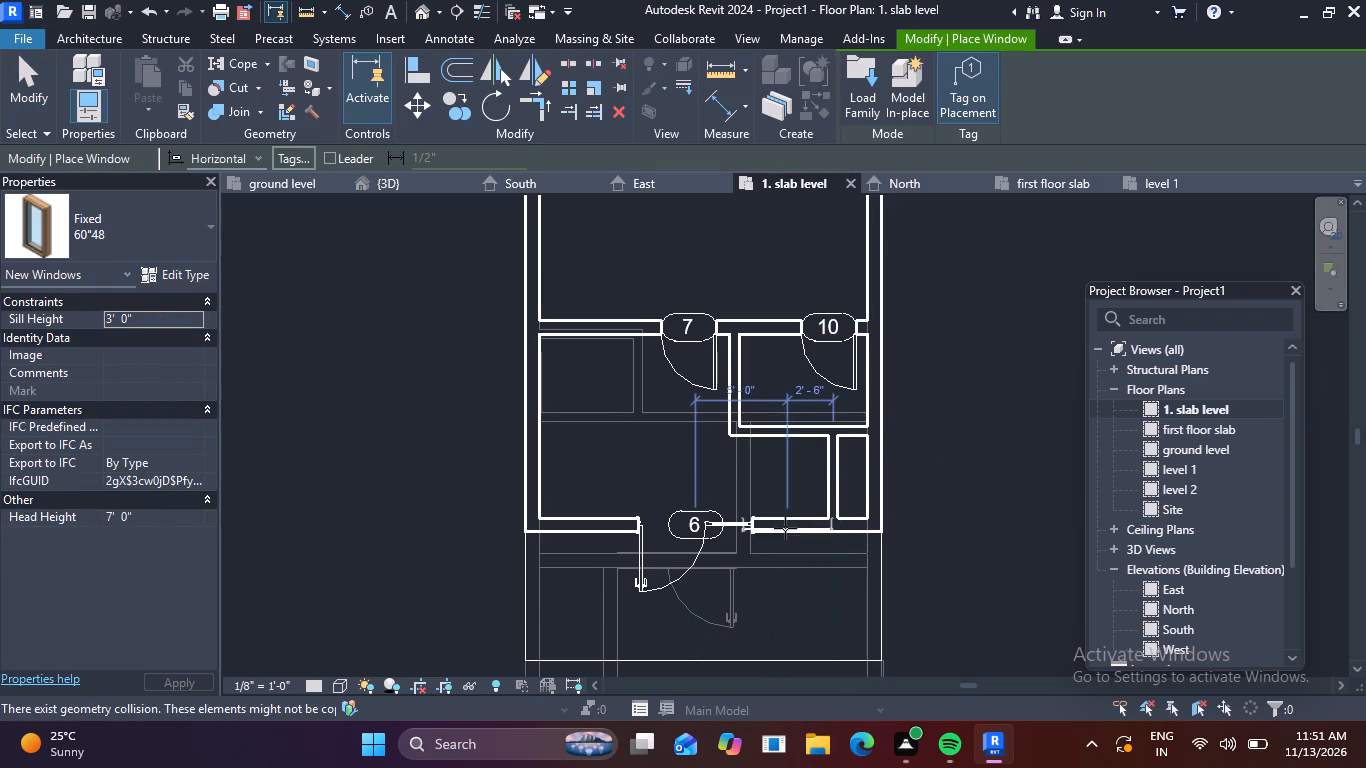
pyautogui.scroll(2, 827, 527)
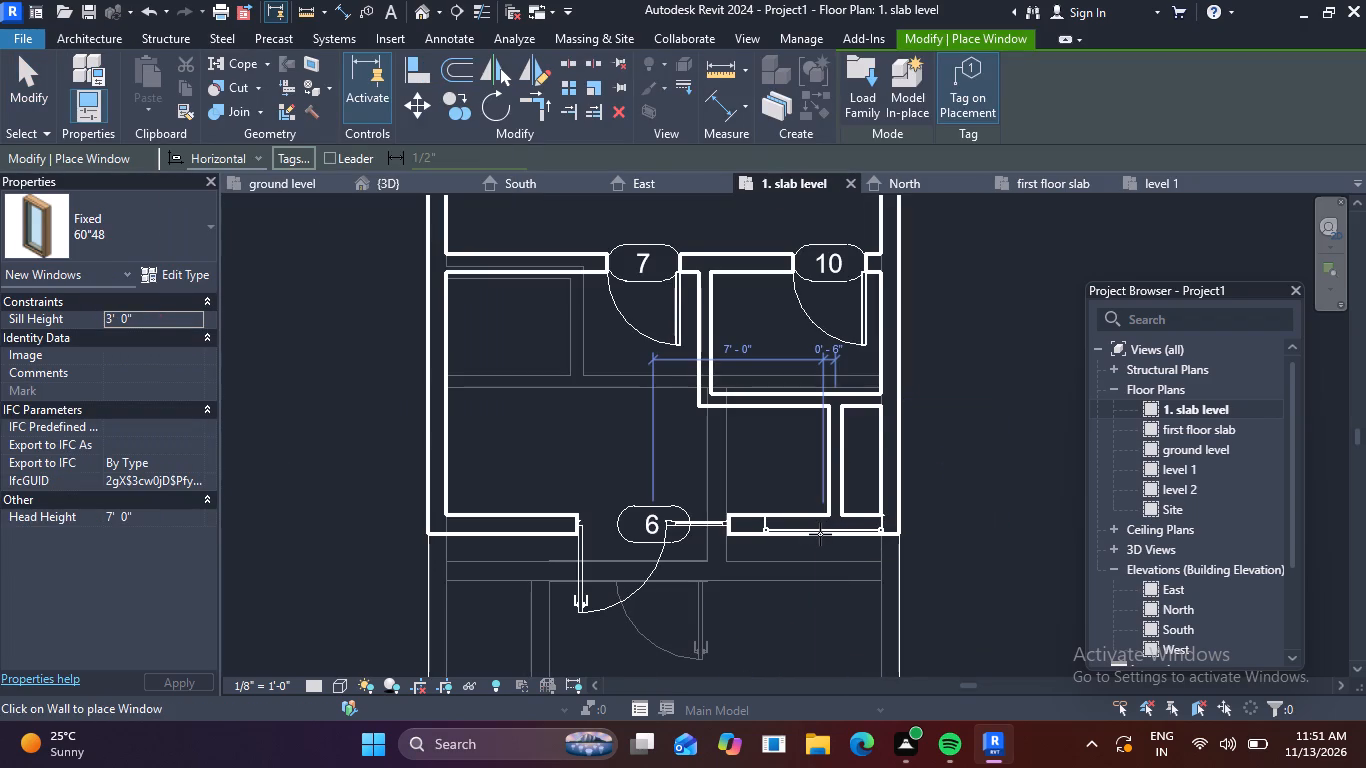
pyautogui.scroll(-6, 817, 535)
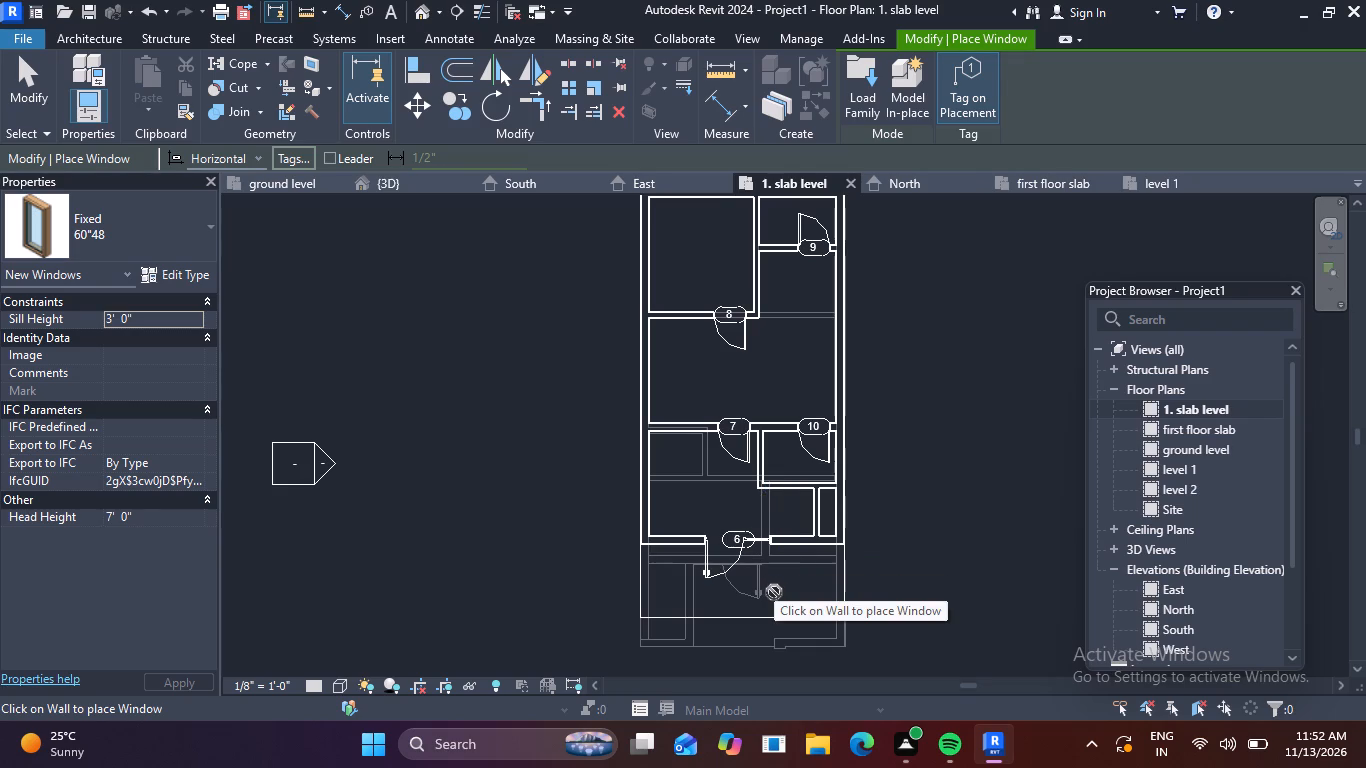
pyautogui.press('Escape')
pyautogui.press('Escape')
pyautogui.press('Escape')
# Draw 9" walls in the 1. slab level plan enclosing a rectangle about 4' deep outside the front wall's southeast corner, beside the entrance door.
pyautogui.scroll(4, 820, 540)
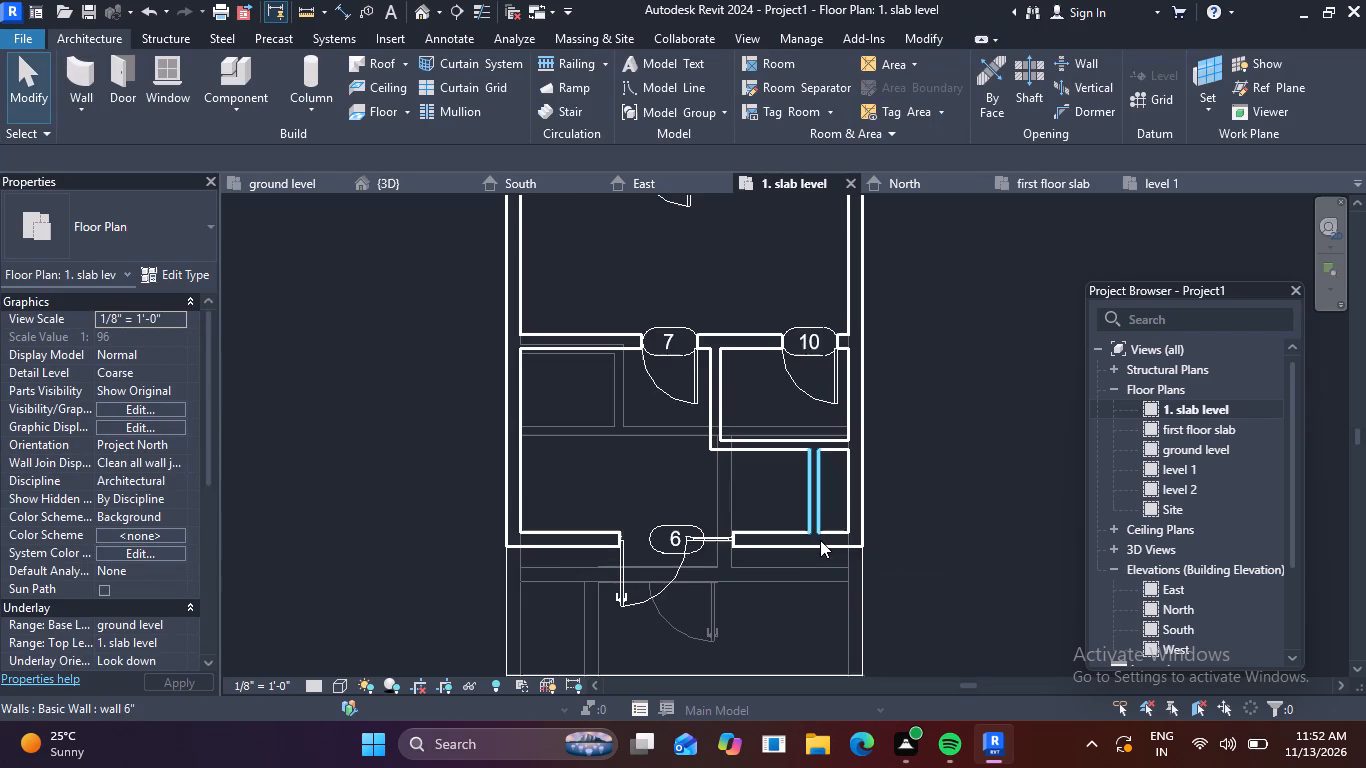
pyautogui.click(84, 78)
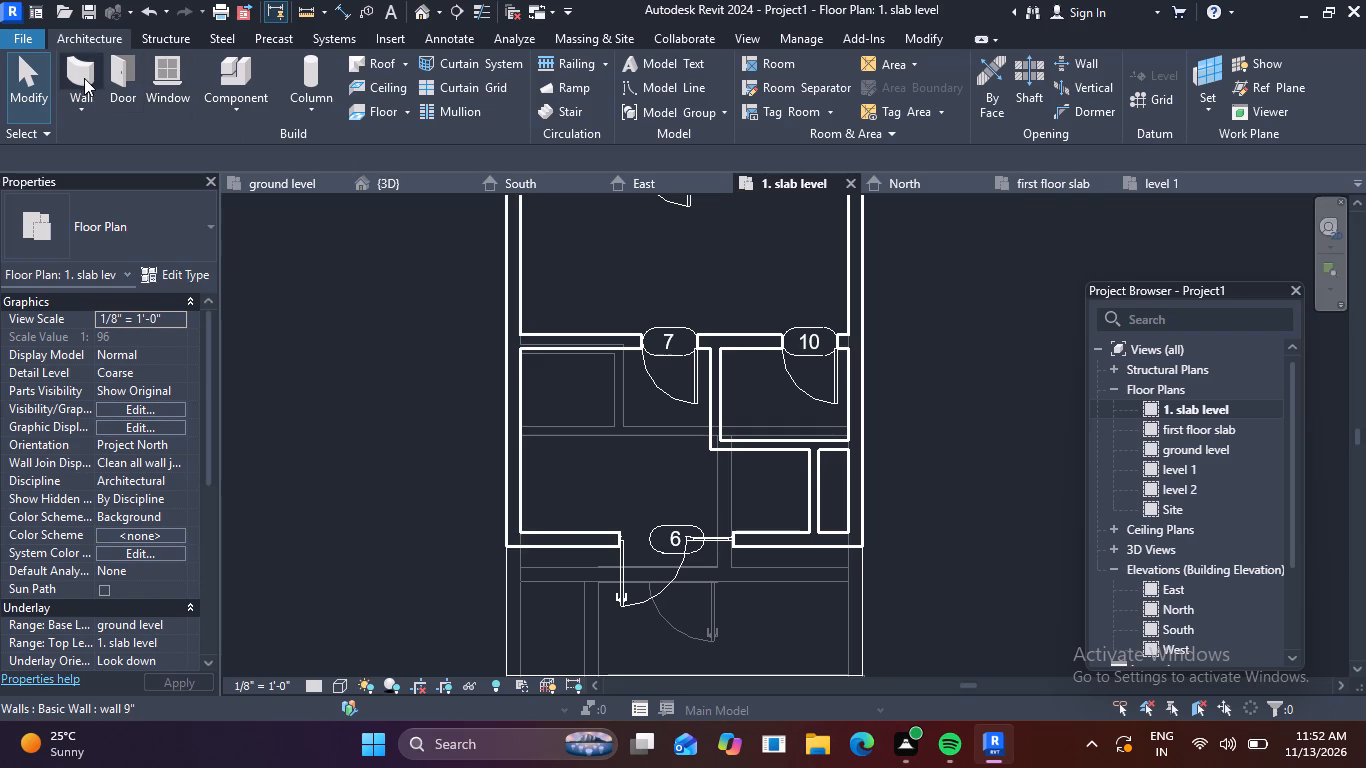
pyautogui.scroll(-2, 610, 474)
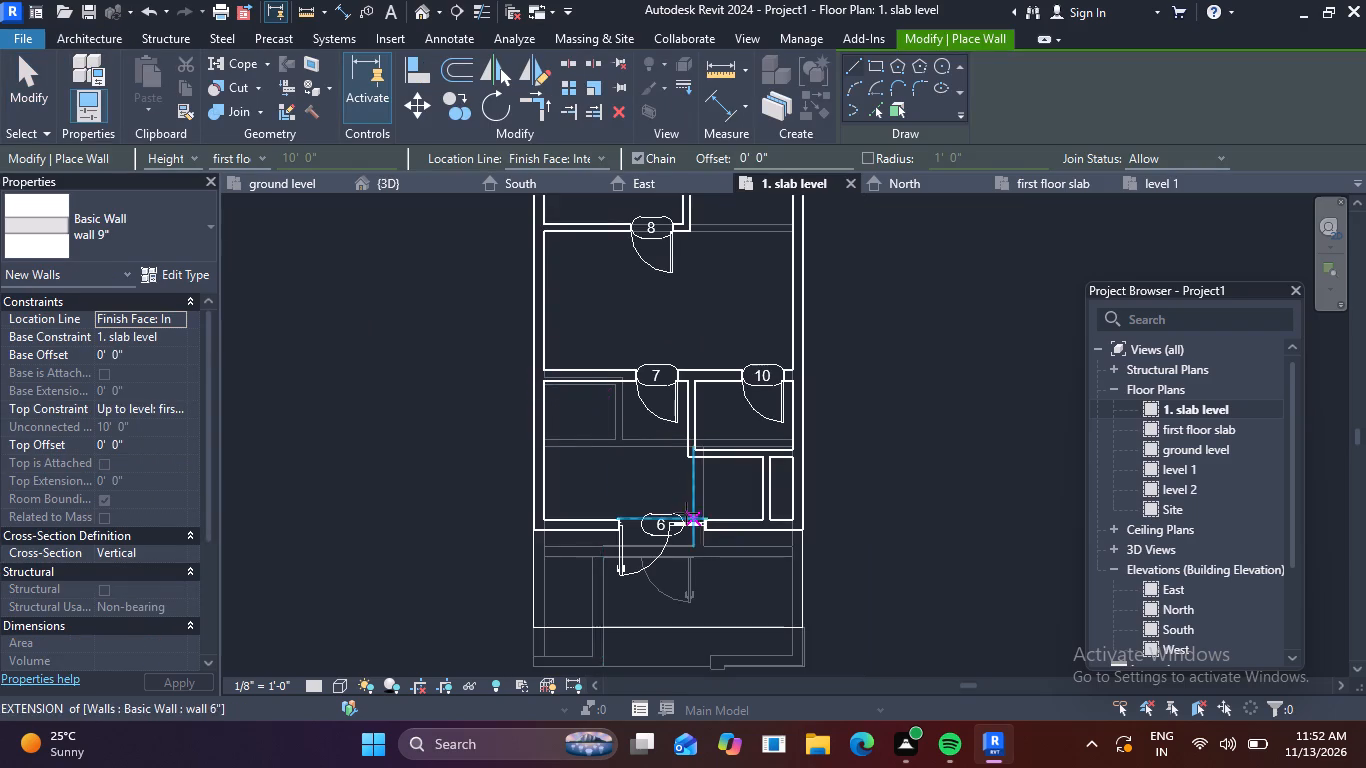
pyautogui.moveTo(685, 514); pyautogui.dragTo(579, 411, button='middle')
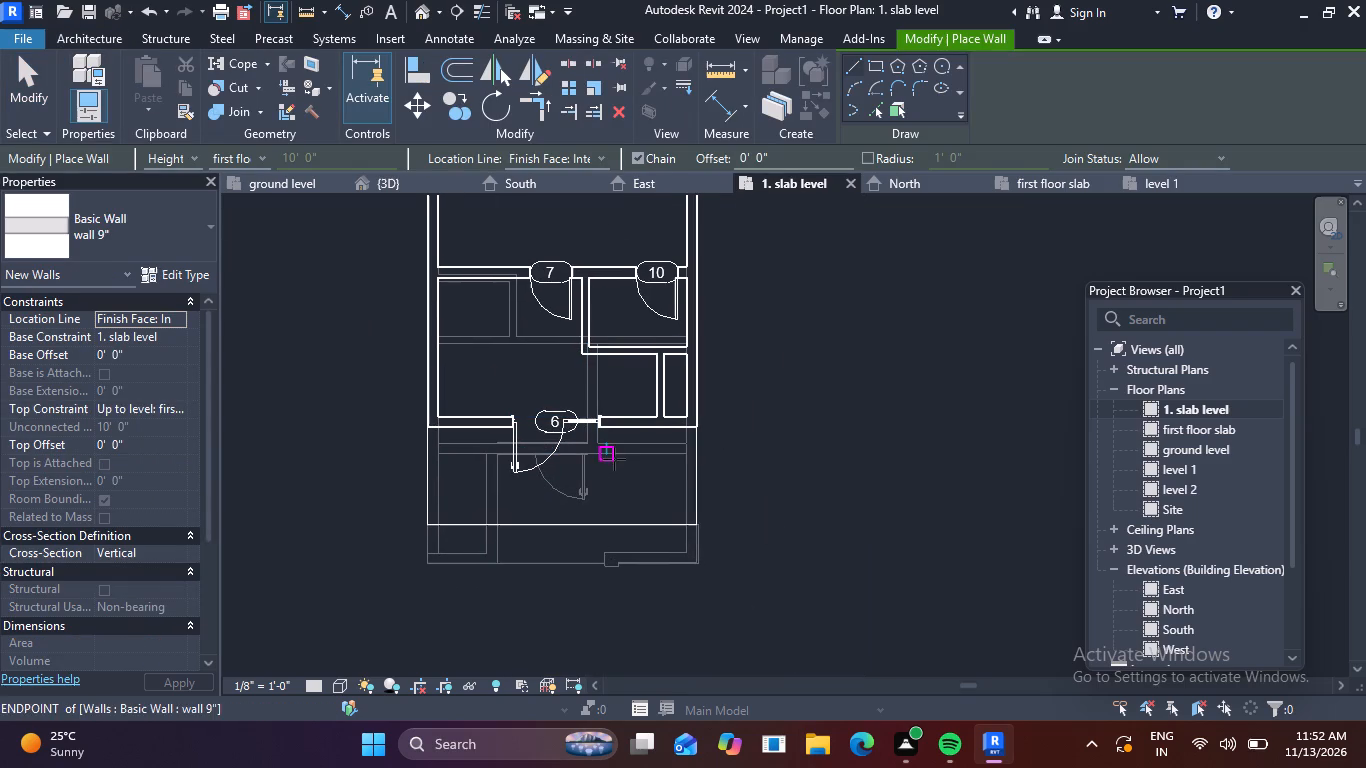
pyautogui.scroll(4, 697, 468)
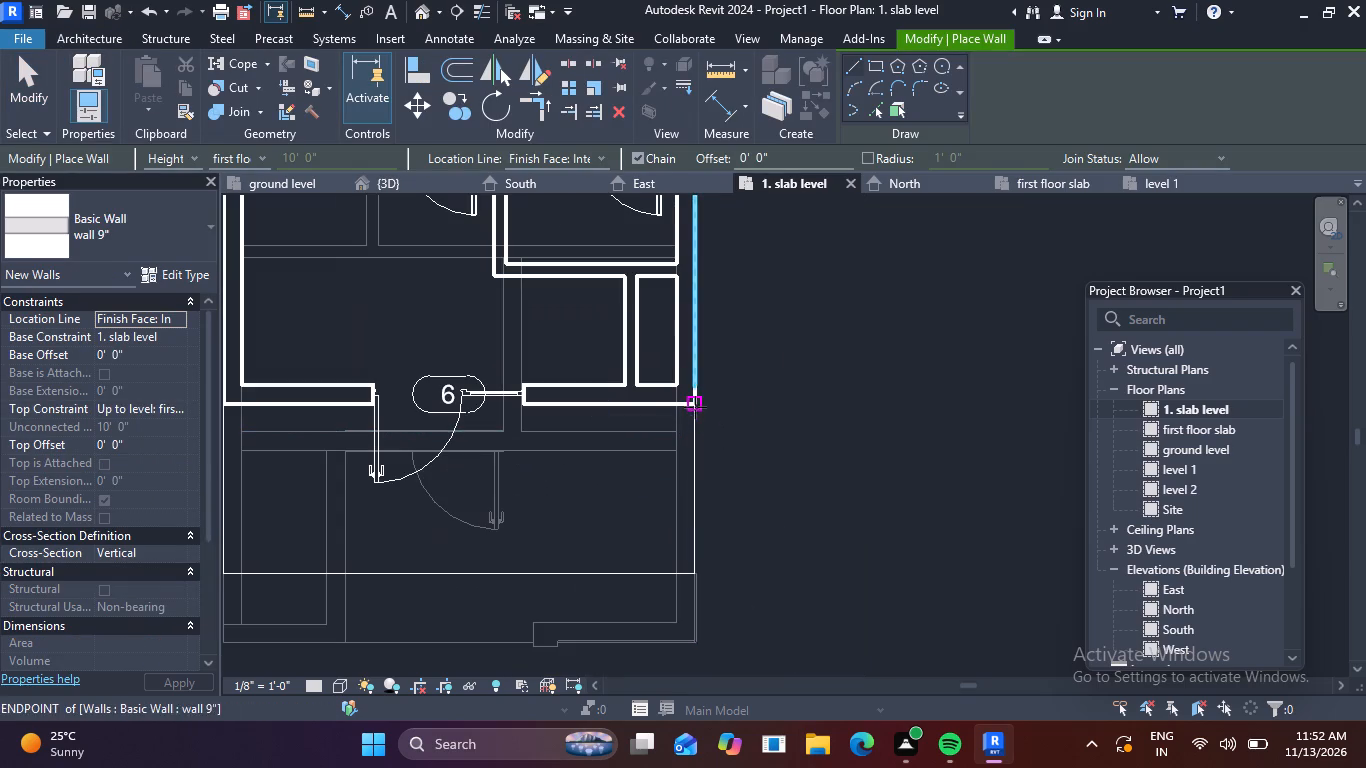
pyautogui.click(695, 407)
pyautogui.press('space')
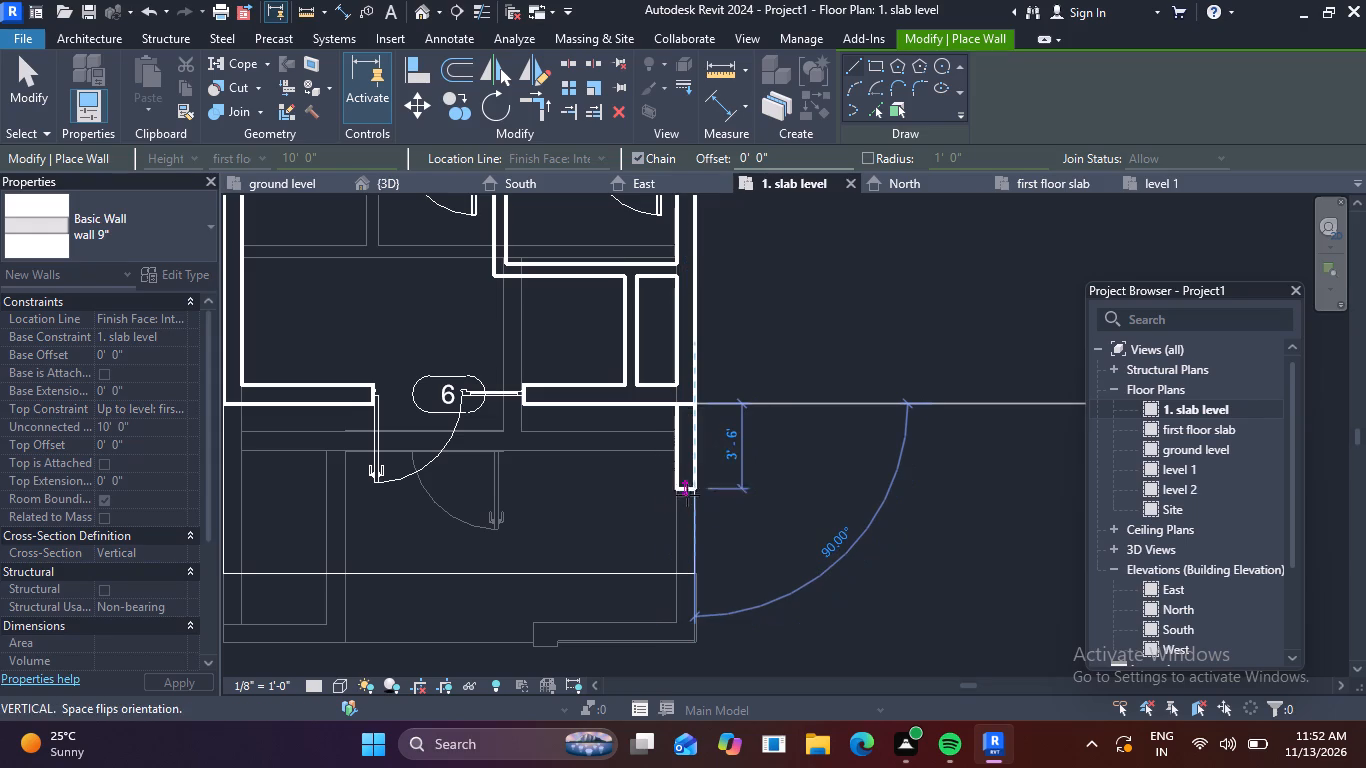
pyautogui.click(688, 495)
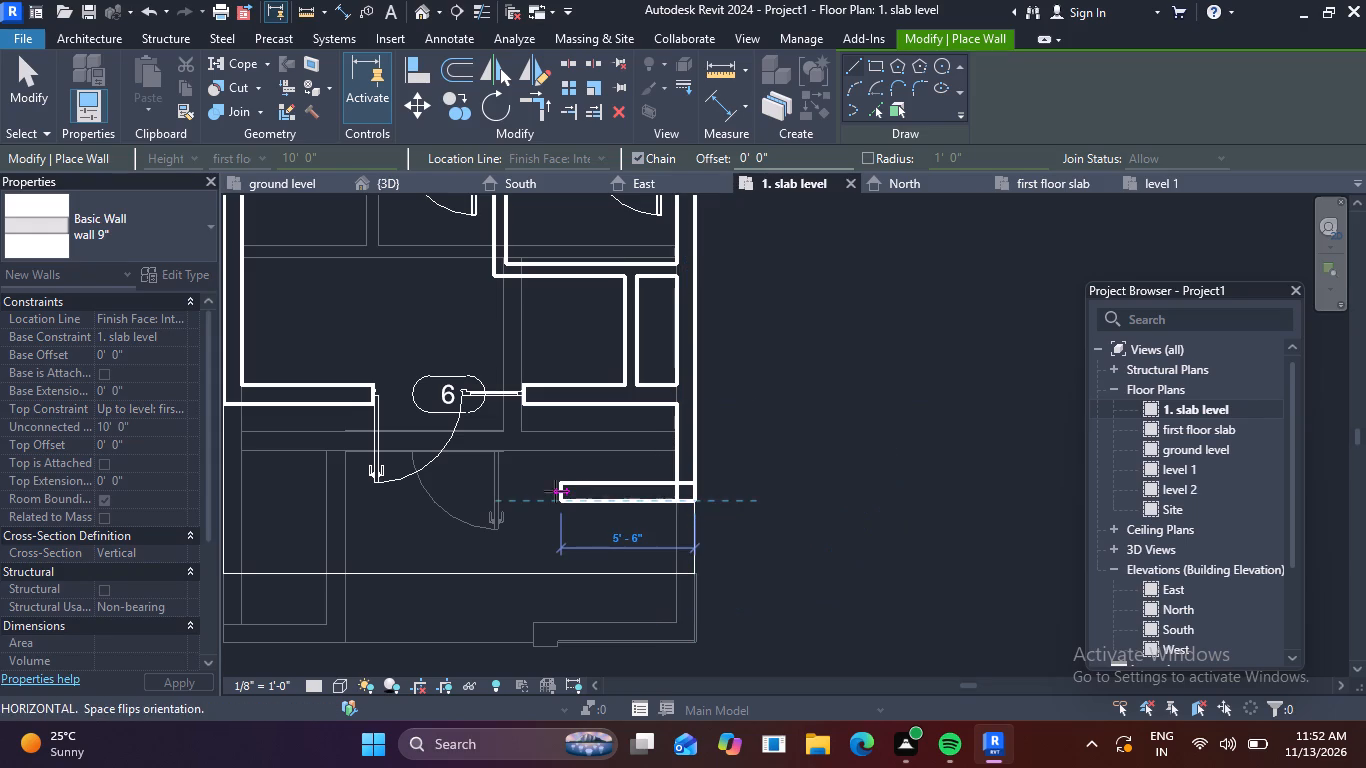
pyautogui.click(551, 491)
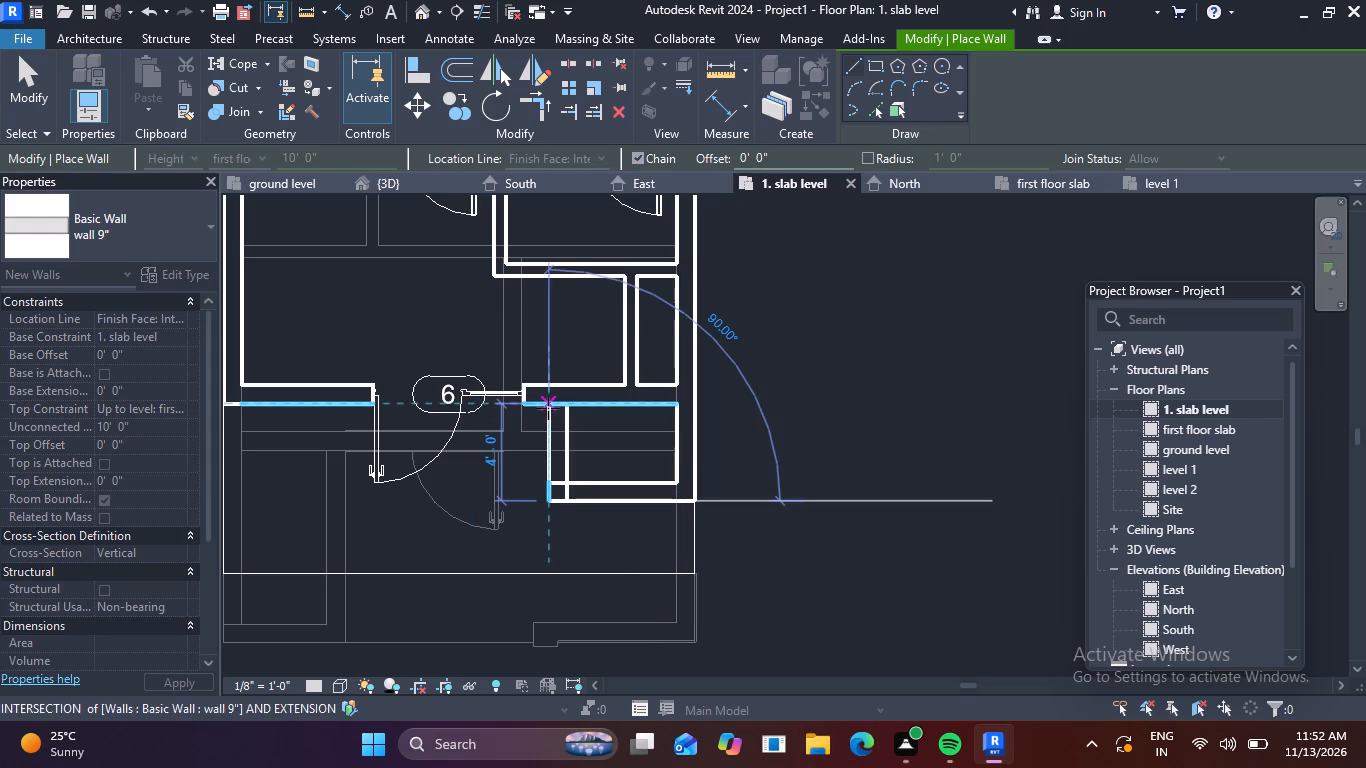
pyautogui.click(548, 408)
pyautogui.press('Escape')
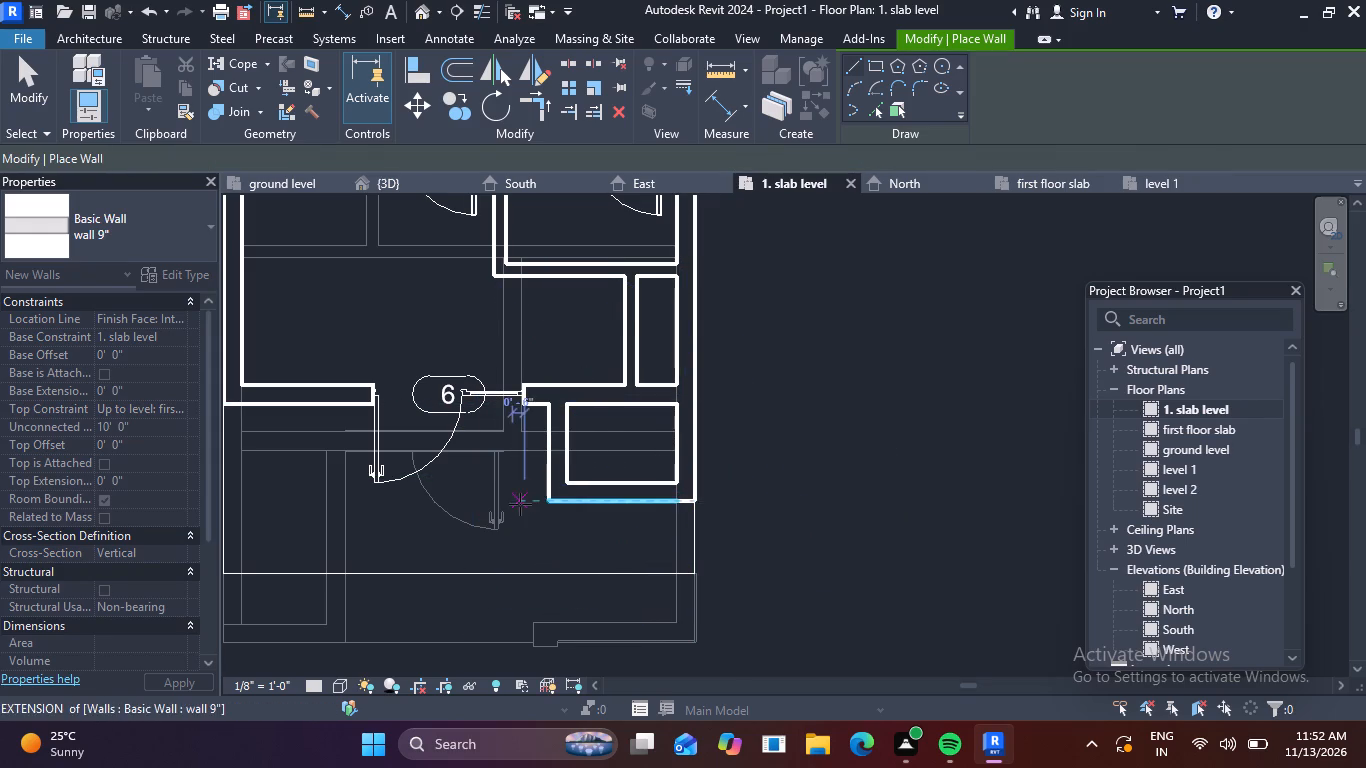
pyautogui.scroll(-5, 521, 512)
pyautogui.press('Escape')
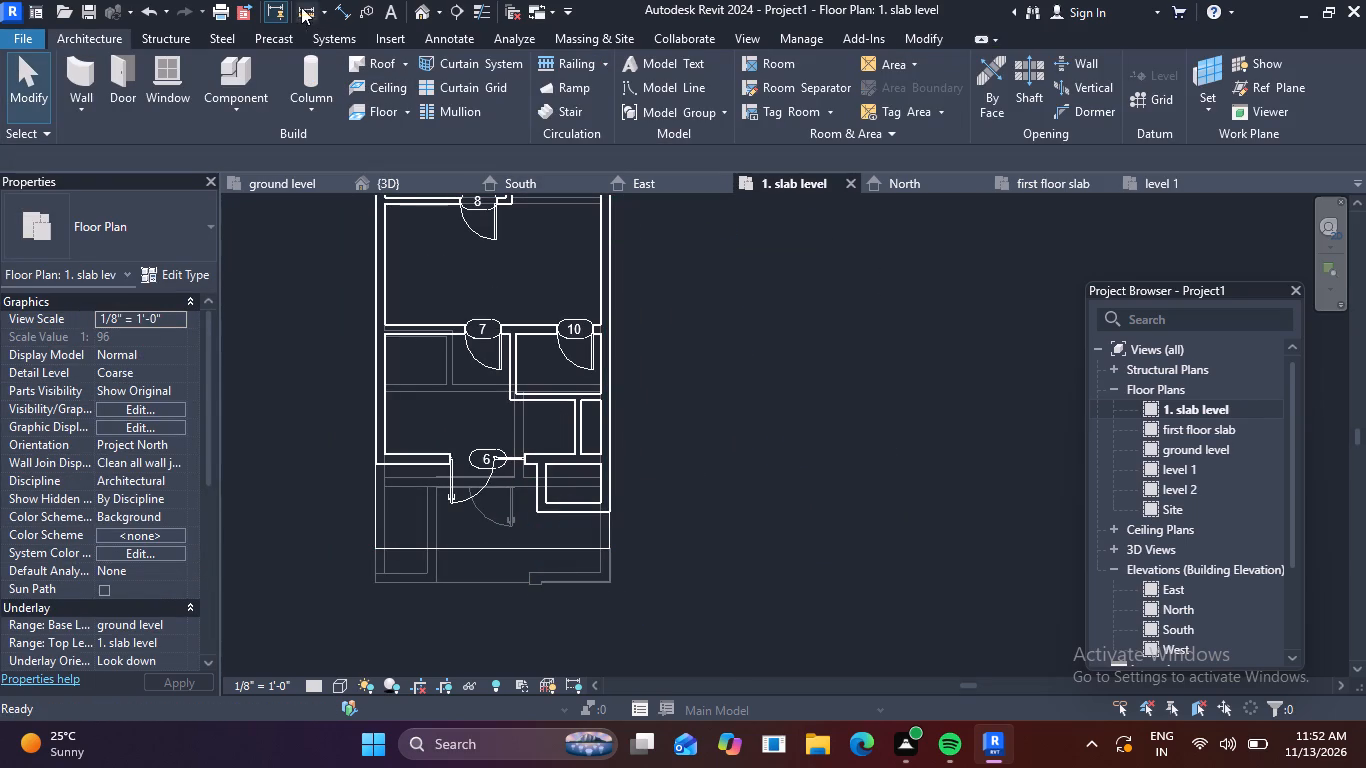
# Examine in 3D the new upper-storey wall enclosure over the porch and how it meets the slab edge and upper entrance door.
pyautogui.click(416, 11)
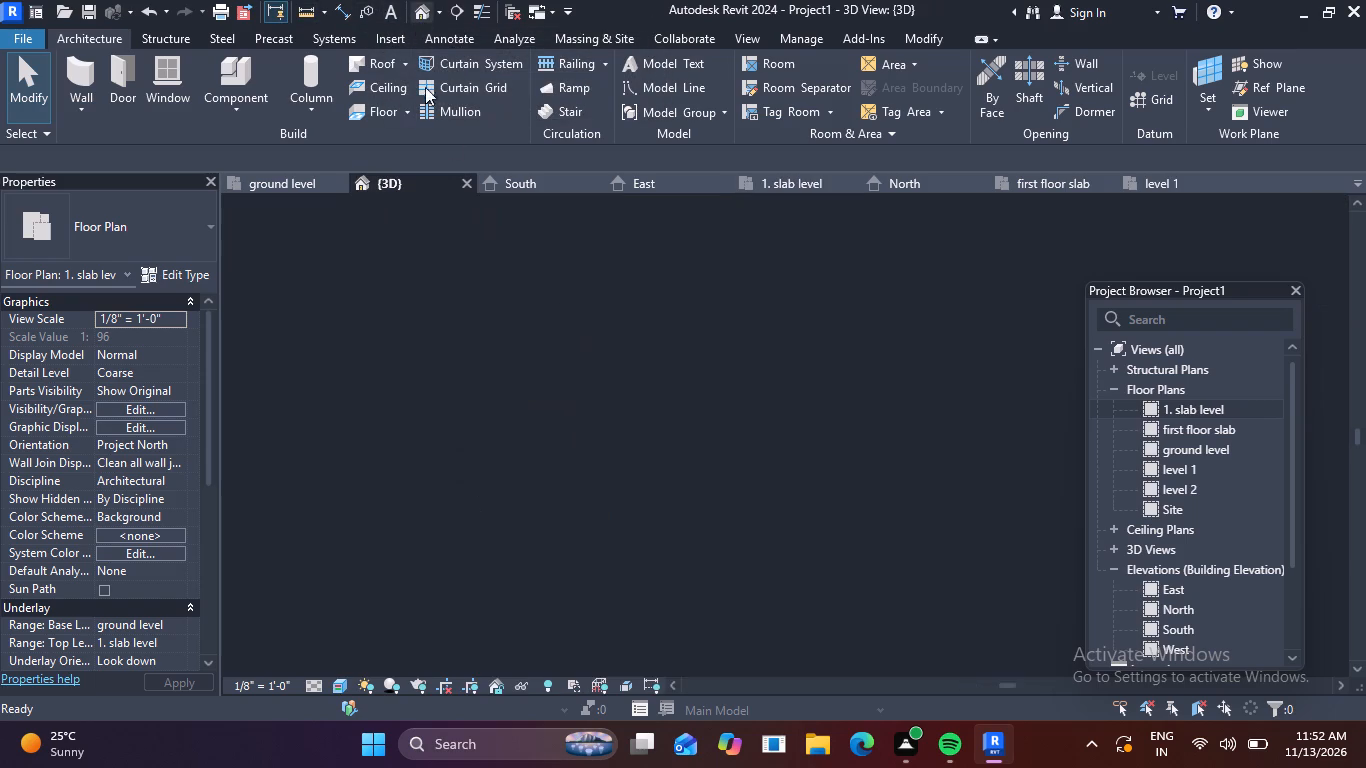
pyautogui.scroll(-2, 760, 412)
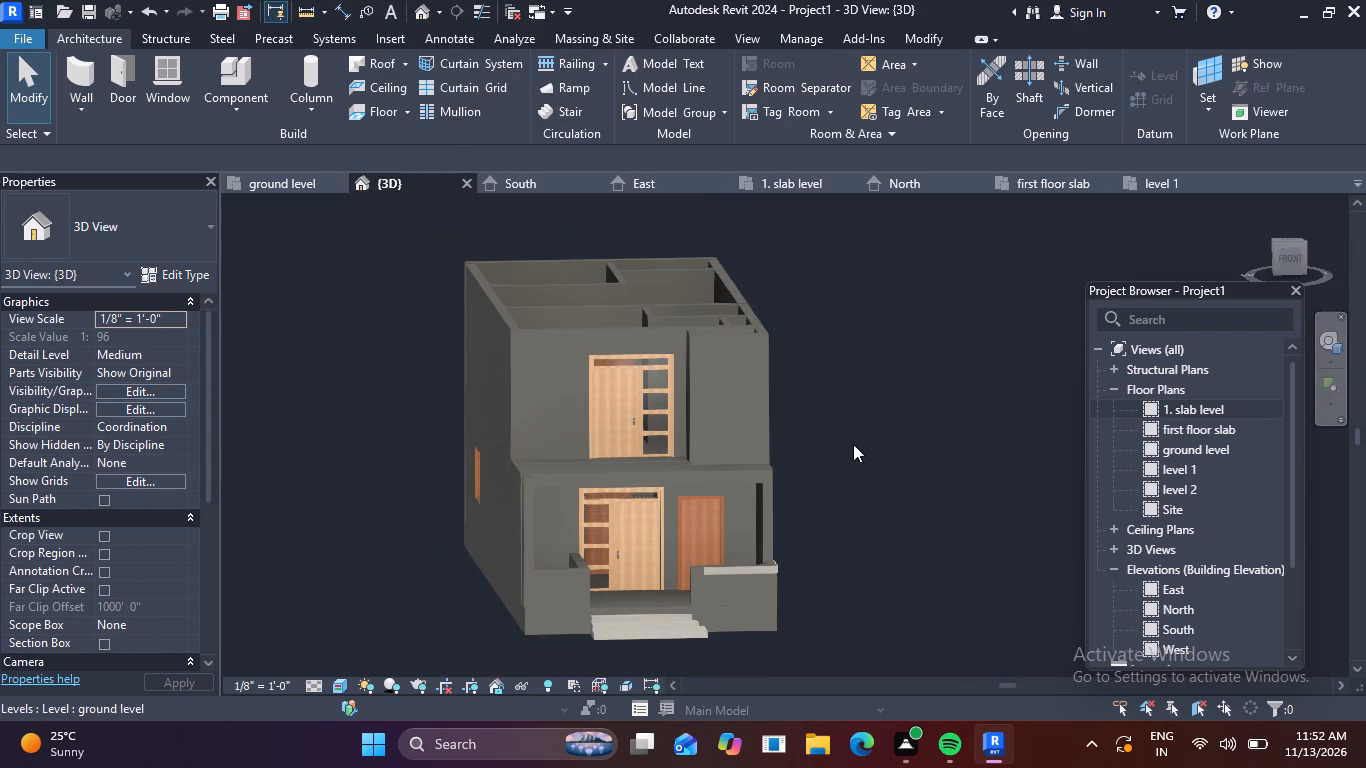
pyautogui.scroll(6, 768, 465)
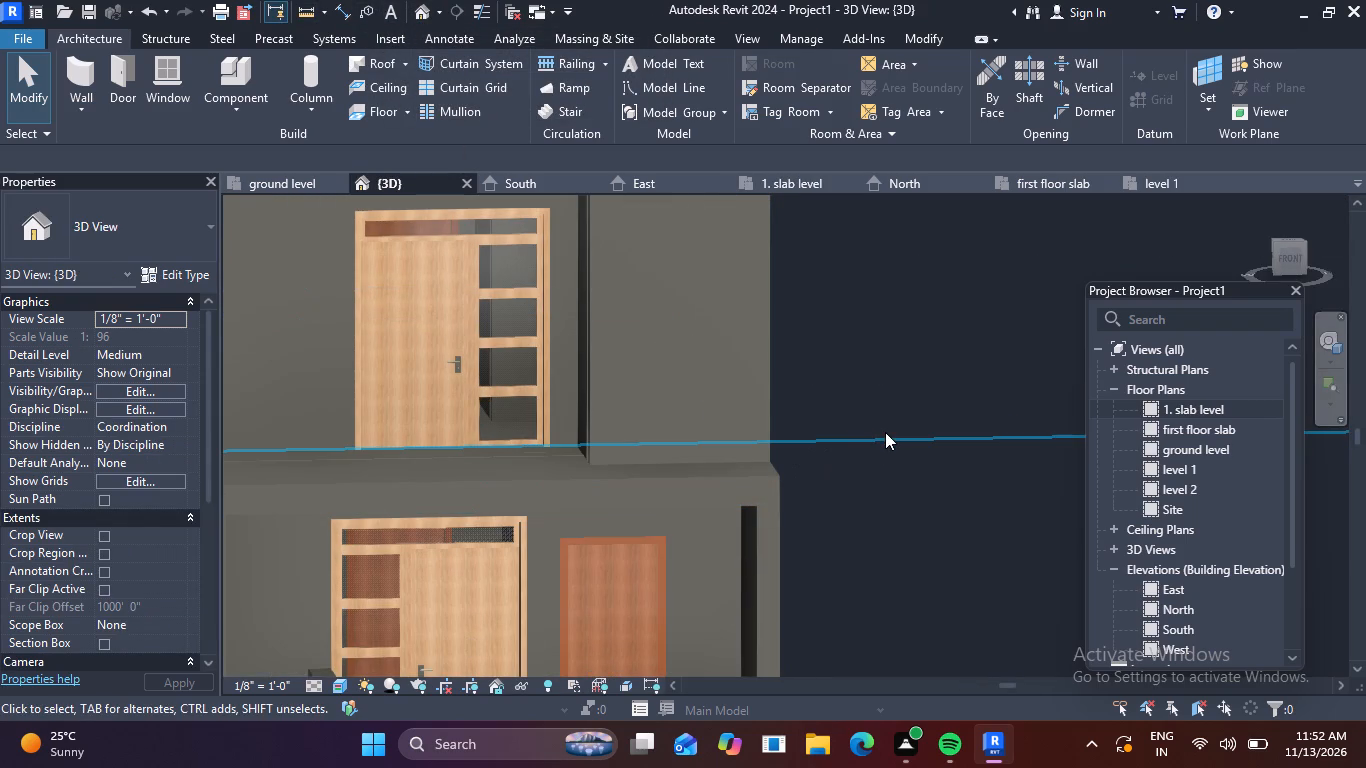
pyautogui.scroll(2, 758, 497)
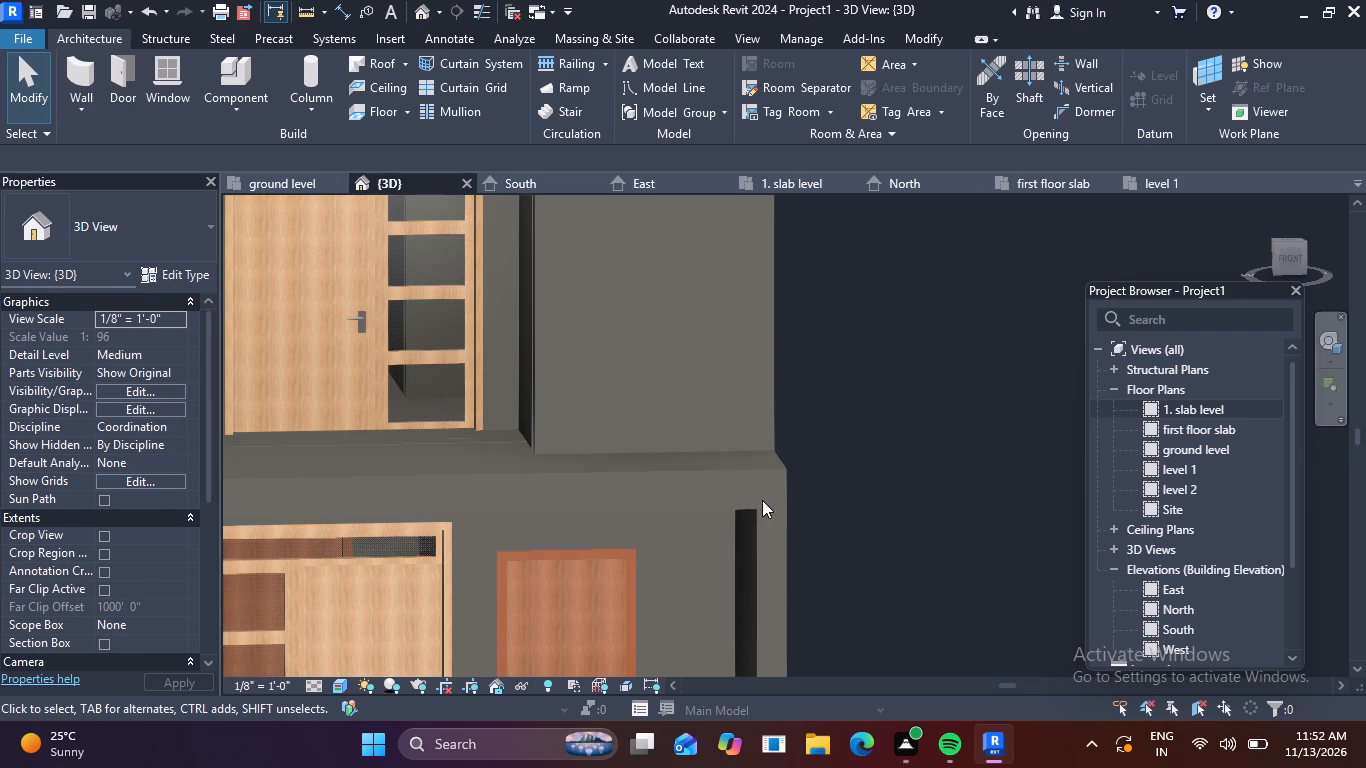
pyautogui.moveTo(567, 466); pyautogui.dragTo(618, 472, button='middle')
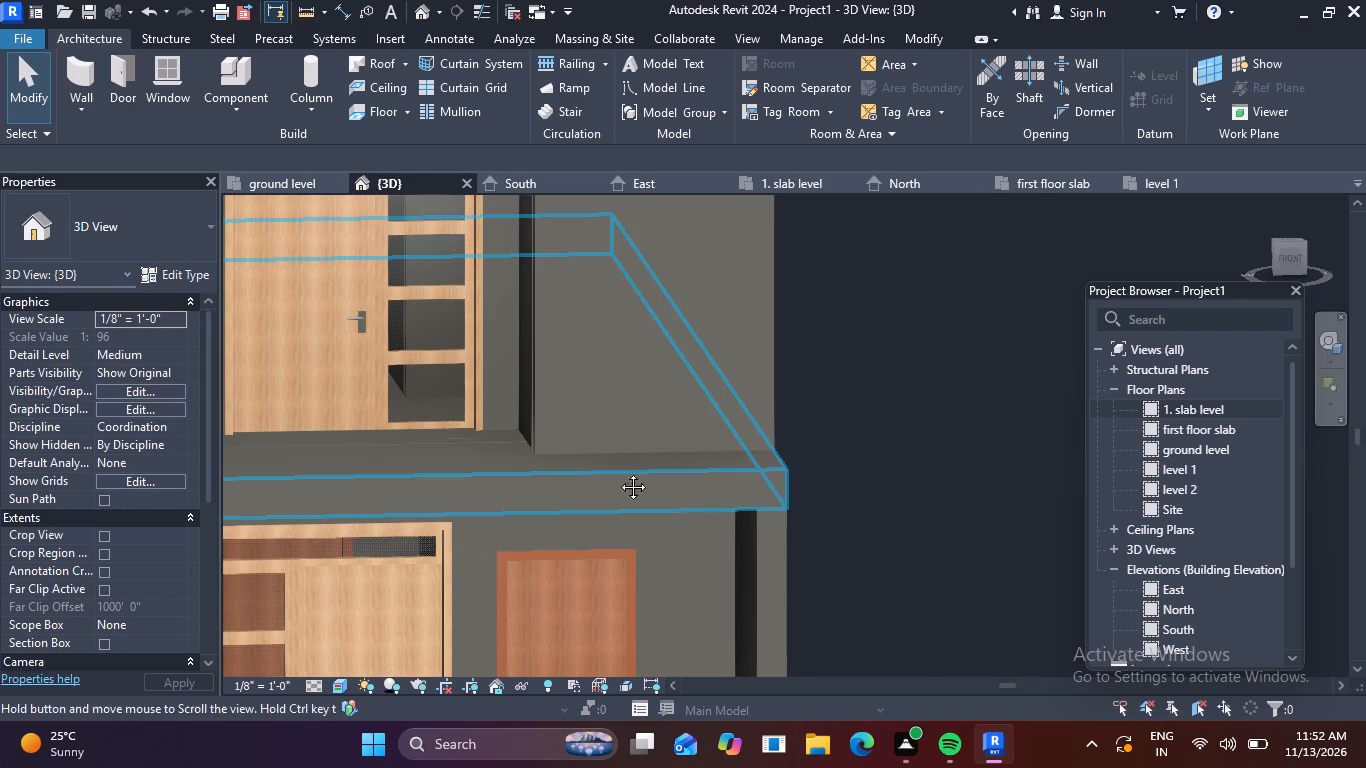
pyautogui.moveTo(618, 472); pyautogui.dragTo(832, 509, button='middle')
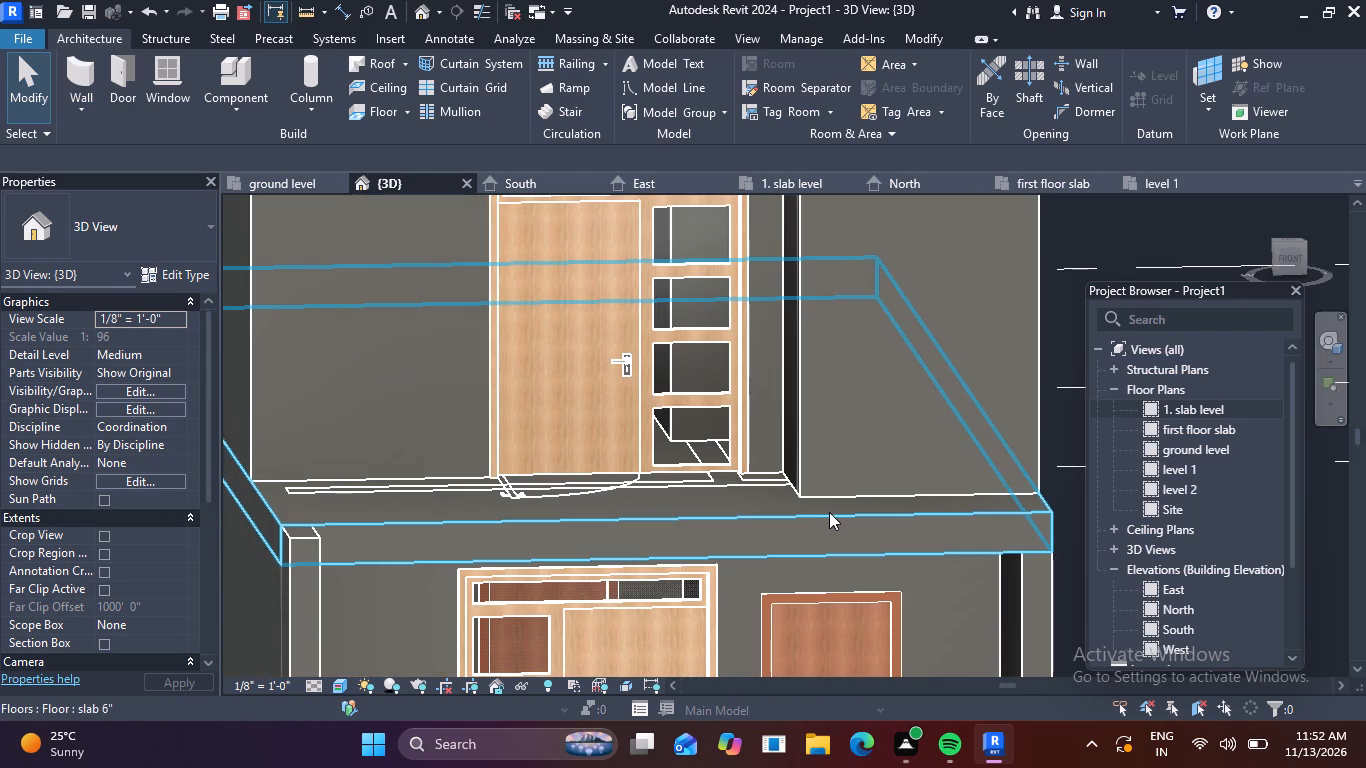
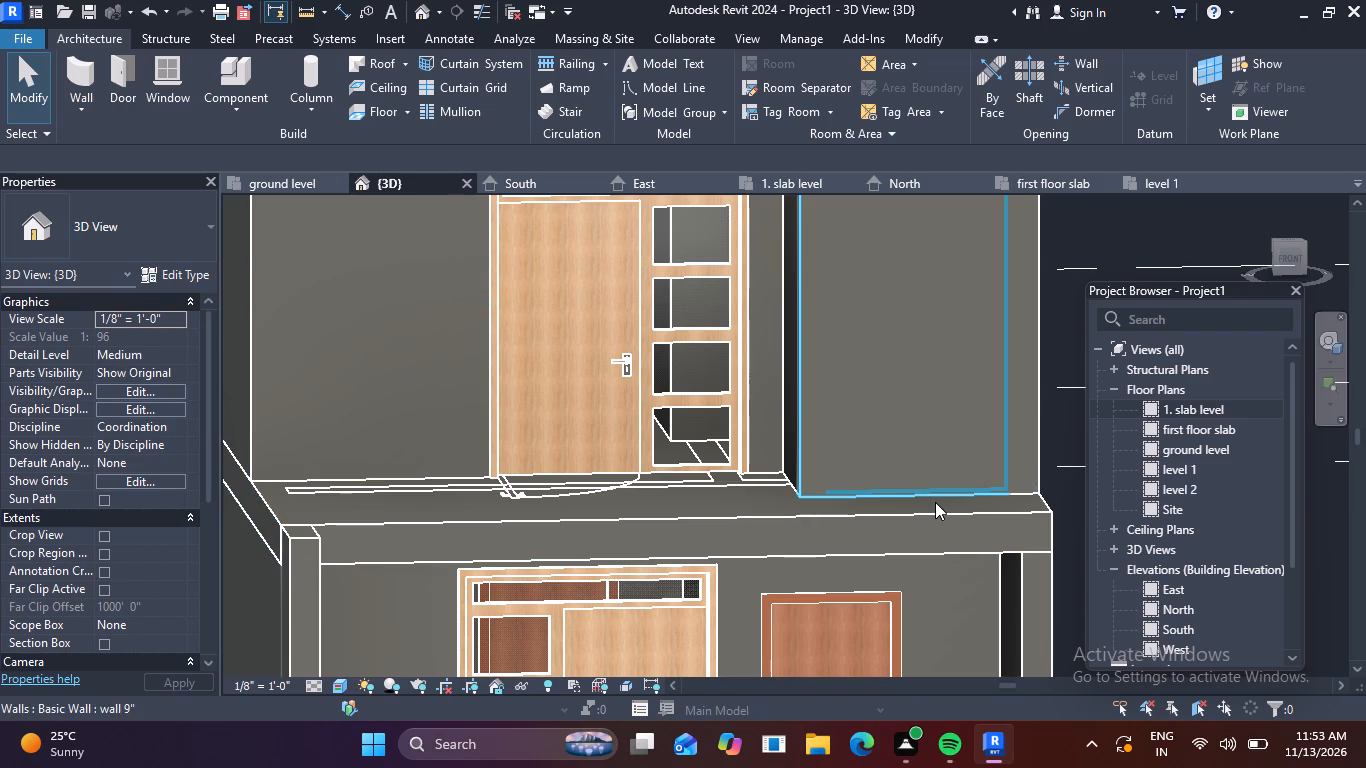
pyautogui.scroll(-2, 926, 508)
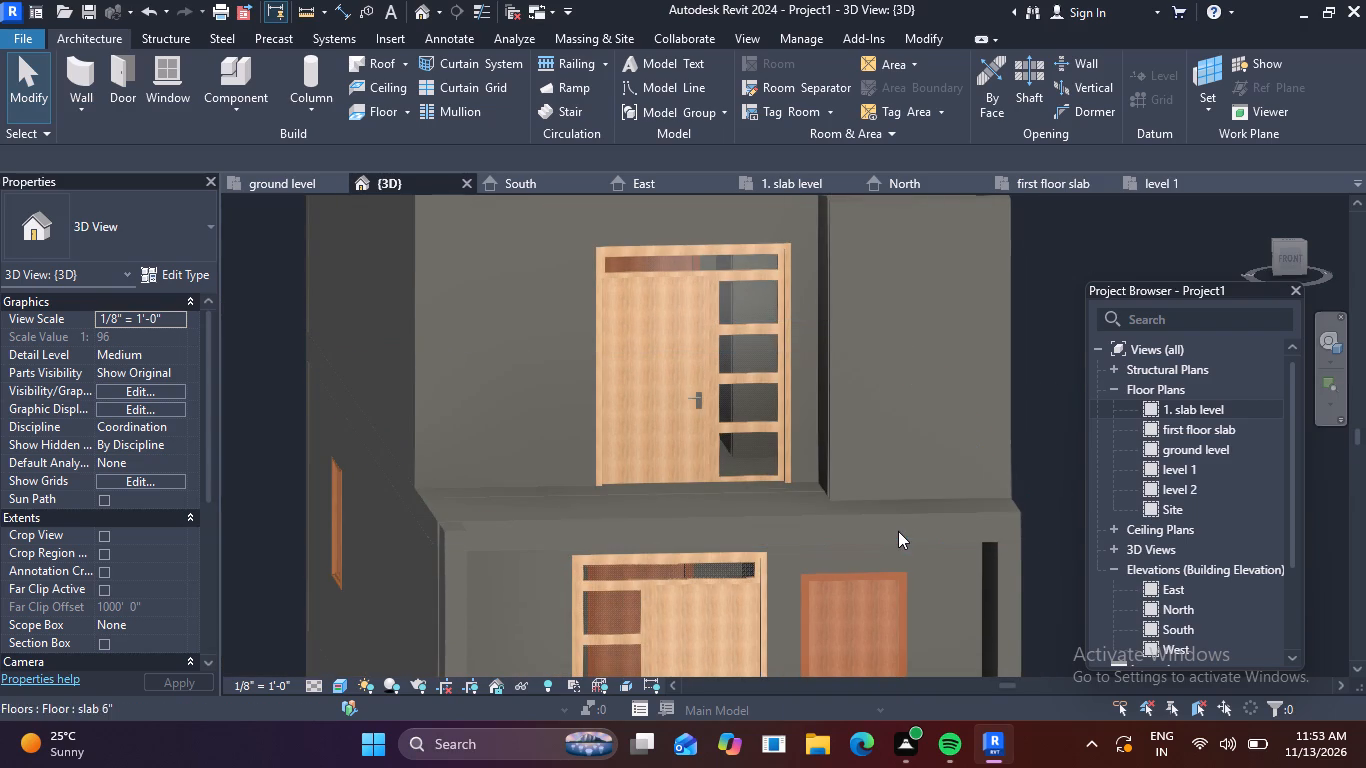
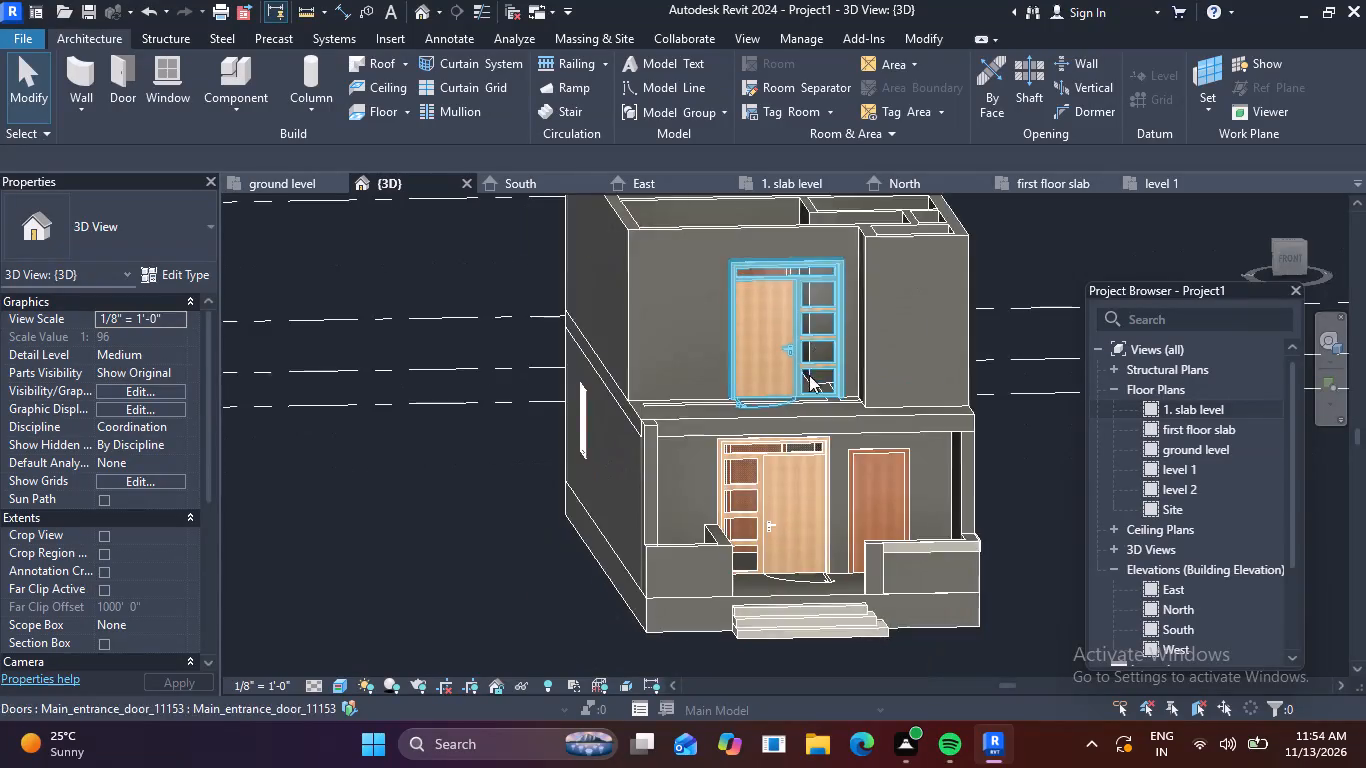
# Examine the two-storey house from several sides in the 3D view, including its front openings, side walls and level heights.
pyautogui.scroll(-4, 821, 409)
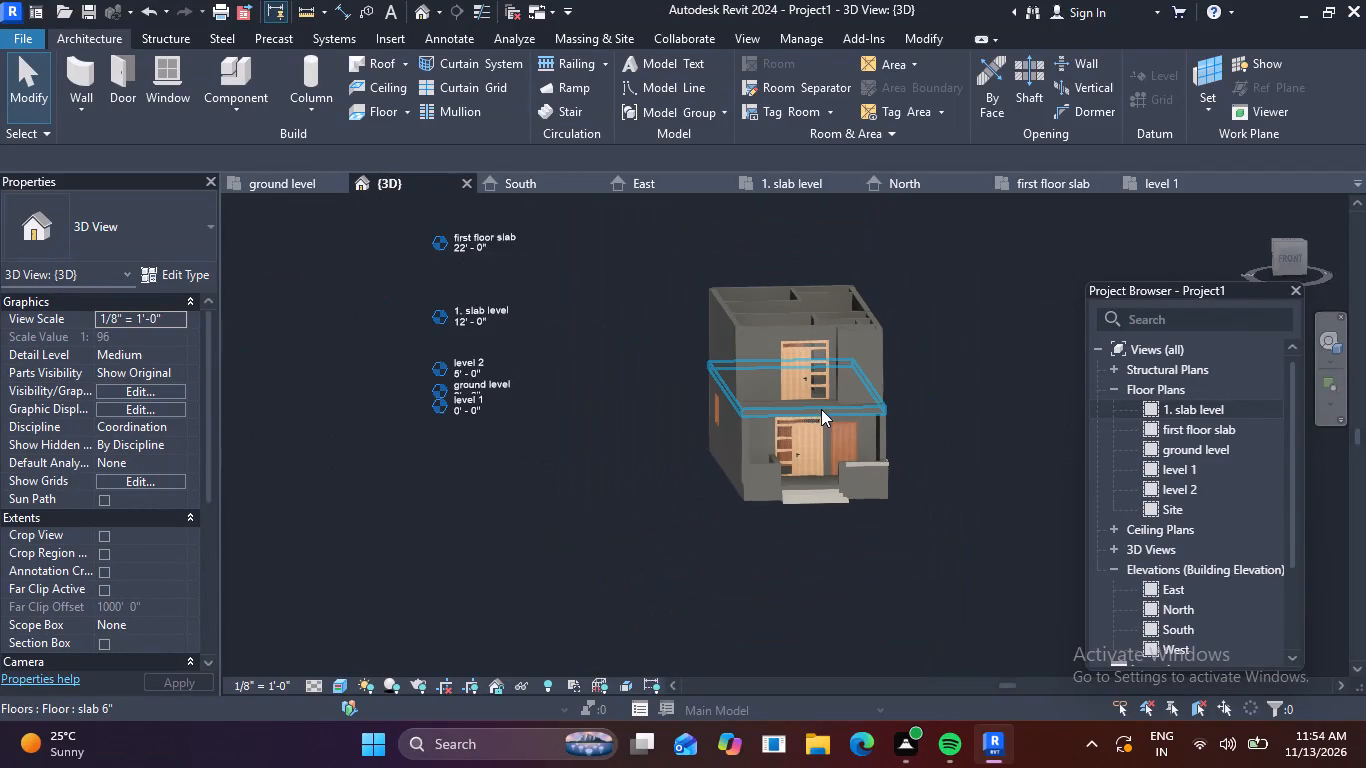
pyautogui.moveTo(821, 409); pyautogui.dragTo(745, 544, button='middle')
pyautogui.moveTo(539, 491); pyautogui.dragTo(406, 579, button='middle')
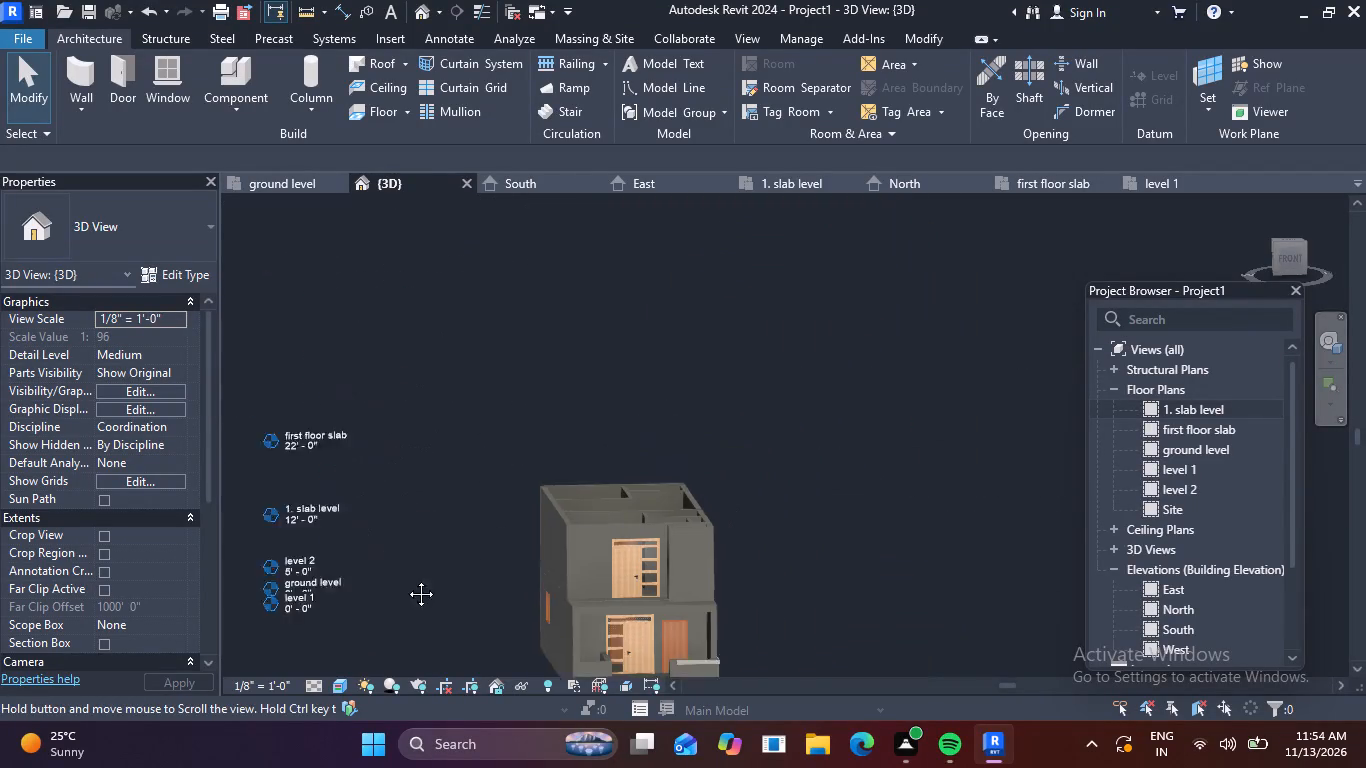
pyautogui.moveTo(406, 579); pyautogui.dragTo(343, 614, button='middle')
pyautogui.scroll(1, 343, 614)
pyautogui.keyDown('shift'); pyautogui.moveTo(761, 660); pyautogui.dragTo(788, 584, button='middle'); pyautogui.keyUp('shift')
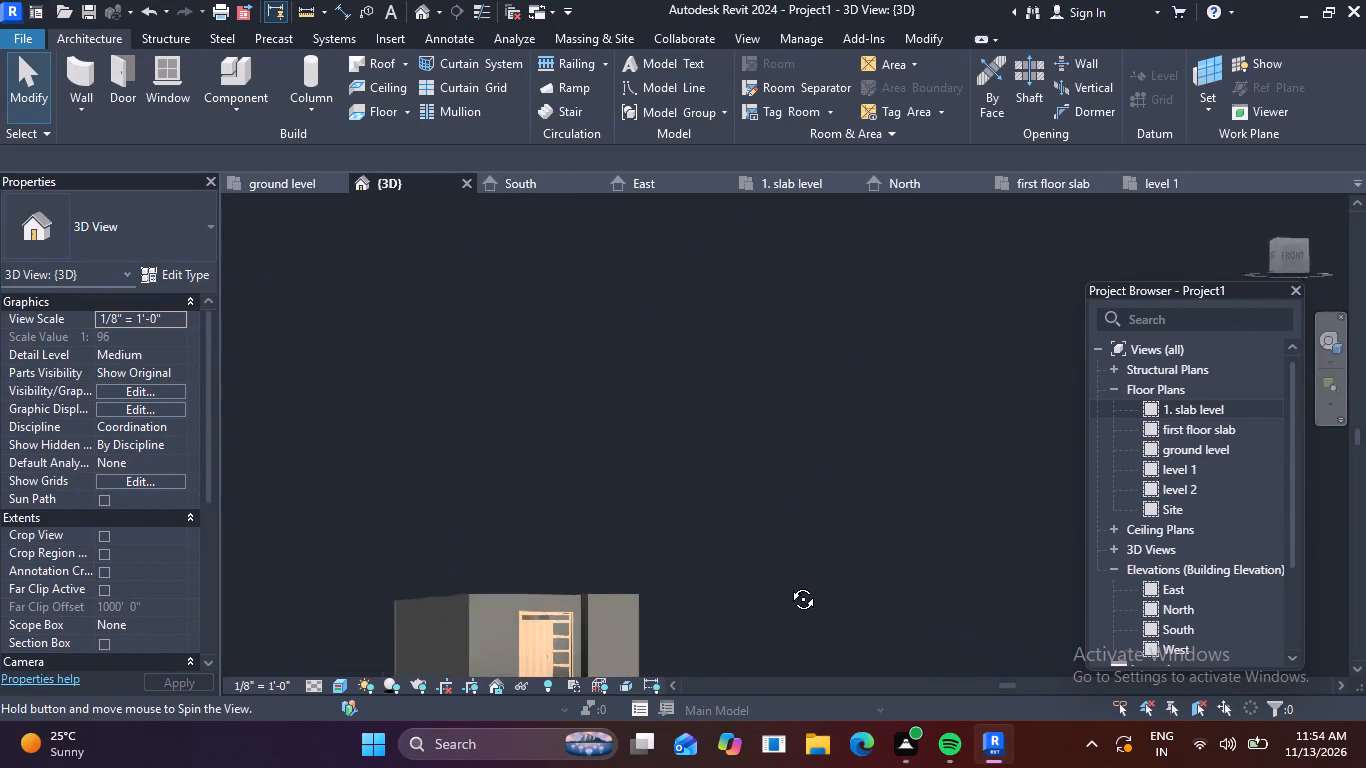
pyautogui.keyDown('shift'); pyautogui.moveTo(788, 584); pyautogui.dragTo(821, 515, button='middle'); pyautogui.keyUp('shift')
pyautogui.scroll(-2, 813, 518)
pyautogui.moveTo(801, 561); pyautogui.dragTo(895, 404, button='middle')
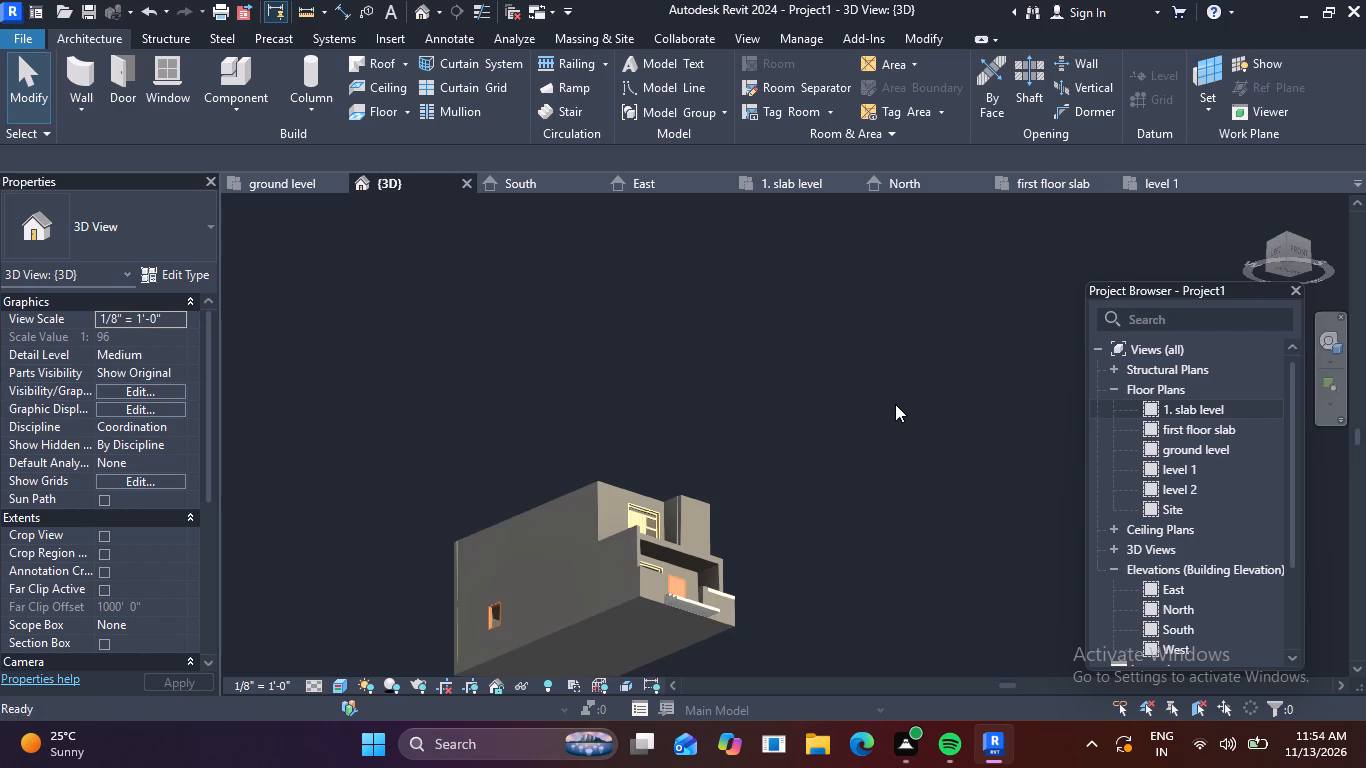
pyautogui.keyDown('shift'); pyautogui.moveTo(840, 442); pyautogui.dragTo(639, 584, button='middle'); pyautogui.keyUp('shift')
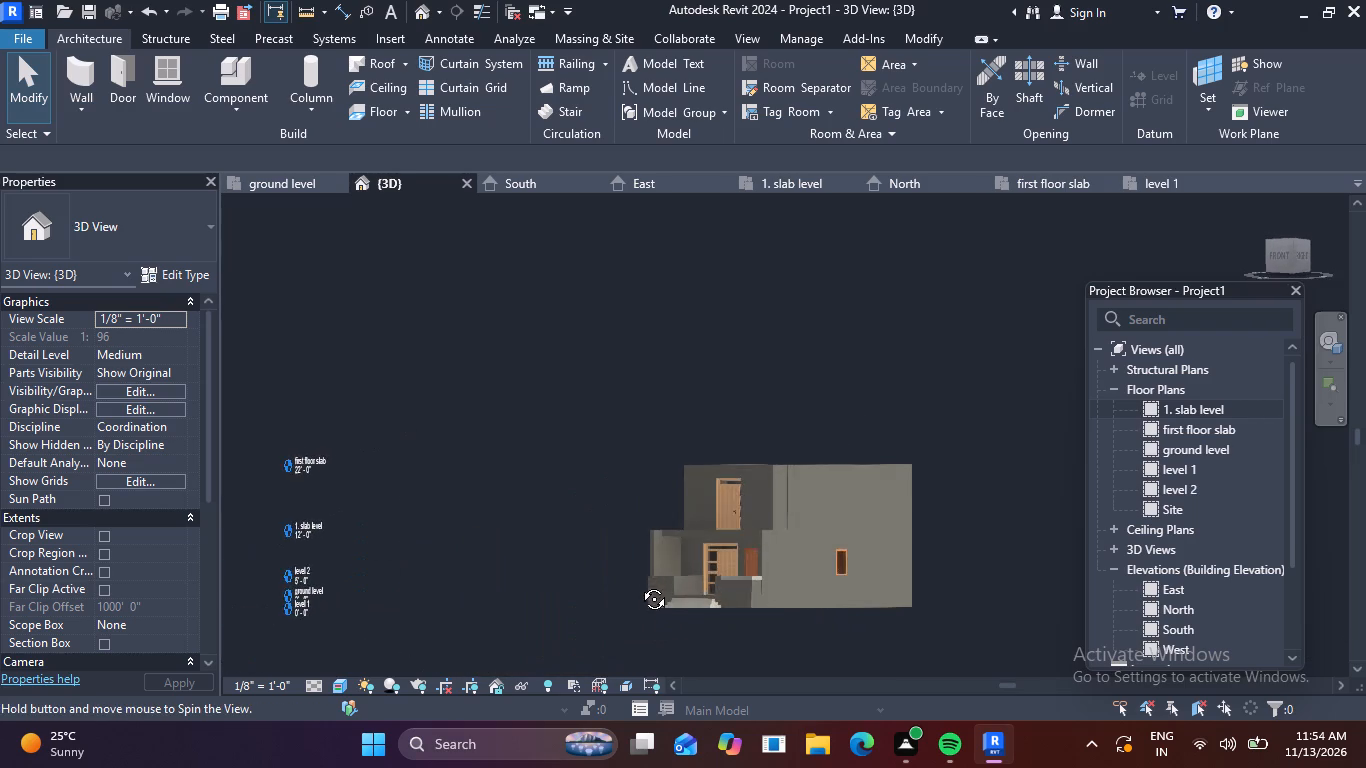
pyautogui.keyDown('shift'); pyautogui.moveTo(639, 584); pyautogui.dragTo(646, 592, button='middle'); pyautogui.keyUp('shift')
pyautogui.keyDown('shift'); pyautogui.middleClick(651, 599); pyautogui.keyUp('shift')
pyautogui.keyDown('shift'); pyautogui.moveTo(699, 634); pyautogui.dragTo(772, 648, button='middle'); pyautogui.keyUp('shift')
pyautogui.keyDown('shift'); pyautogui.moveTo(772, 648); pyautogui.dragTo(768, 612, button='middle'); pyautogui.keyUp('shift')
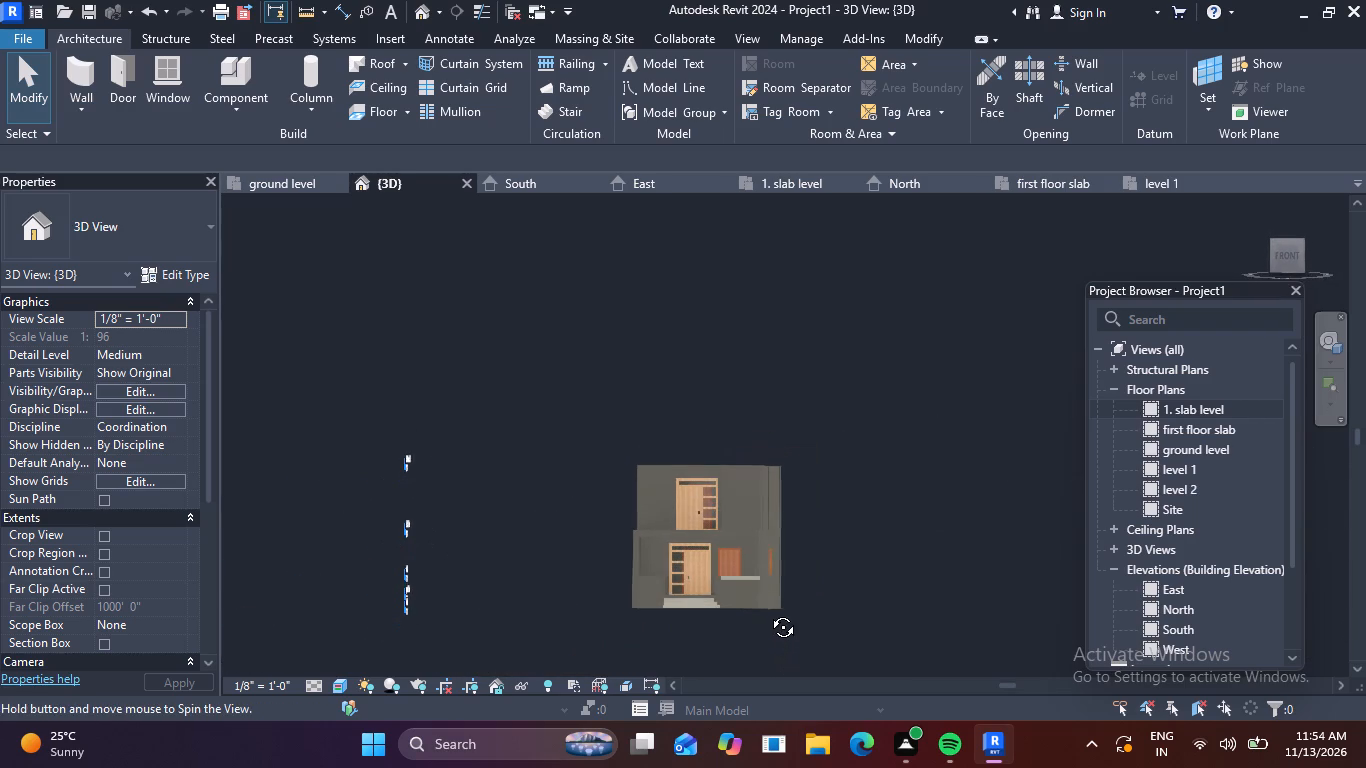
pyautogui.keyDown('shift'); pyautogui.moveTo(768, 612); pyautogui.dragTo(726, 613, button='middle'); pyautogui.keyUp('shift')
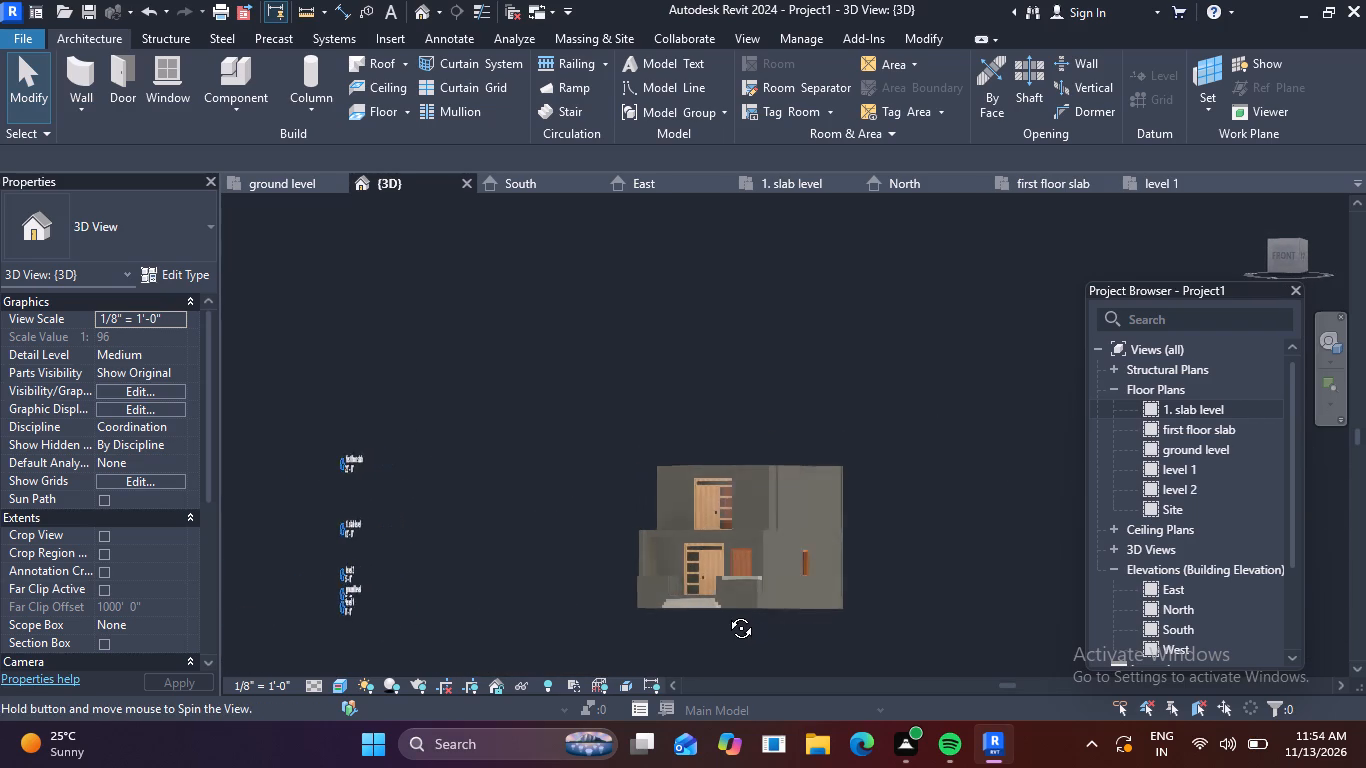
pyautogui.keyDown('shift'); pyautogui.moveTo(726, 613); pyautogui.dragTo(687, 626, button='middle'); pyautogui.keyUp('shift')
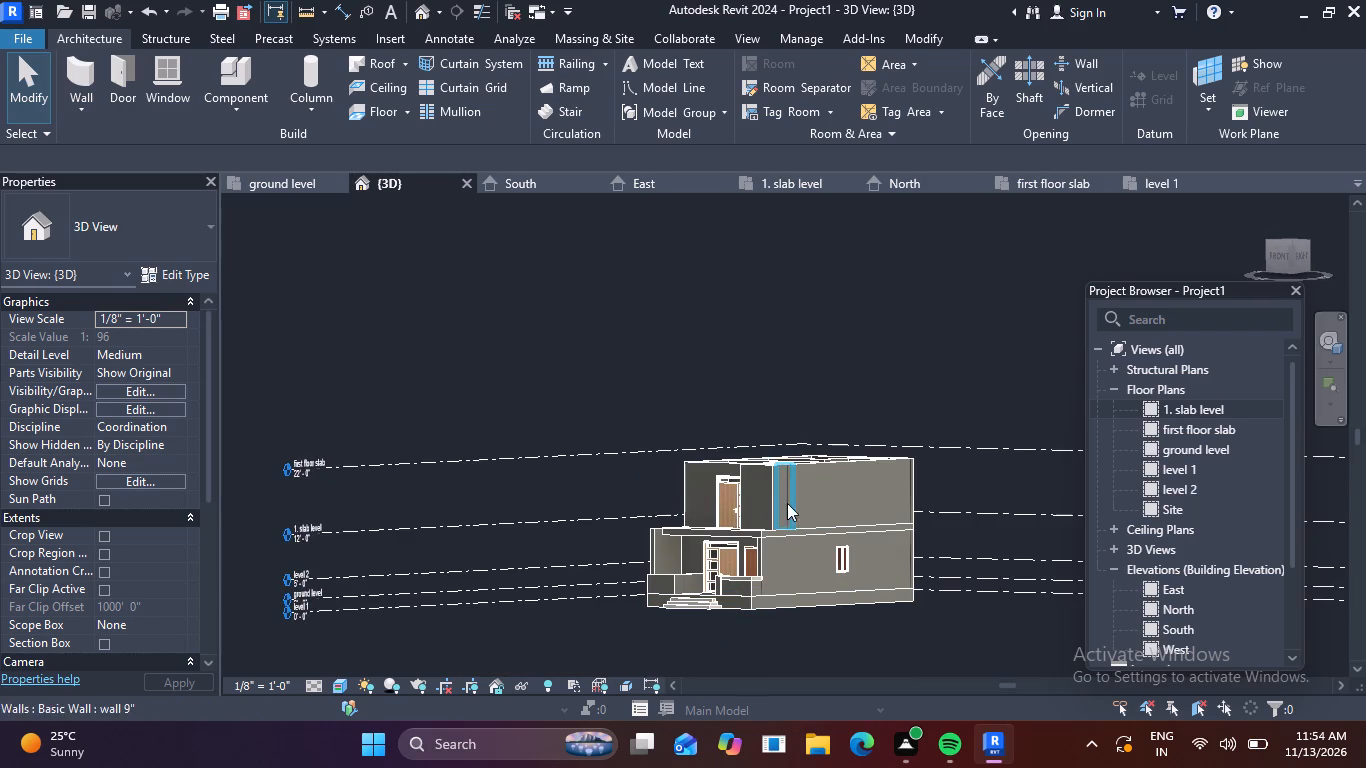
pyautogui.scroll(4, 305, 478)
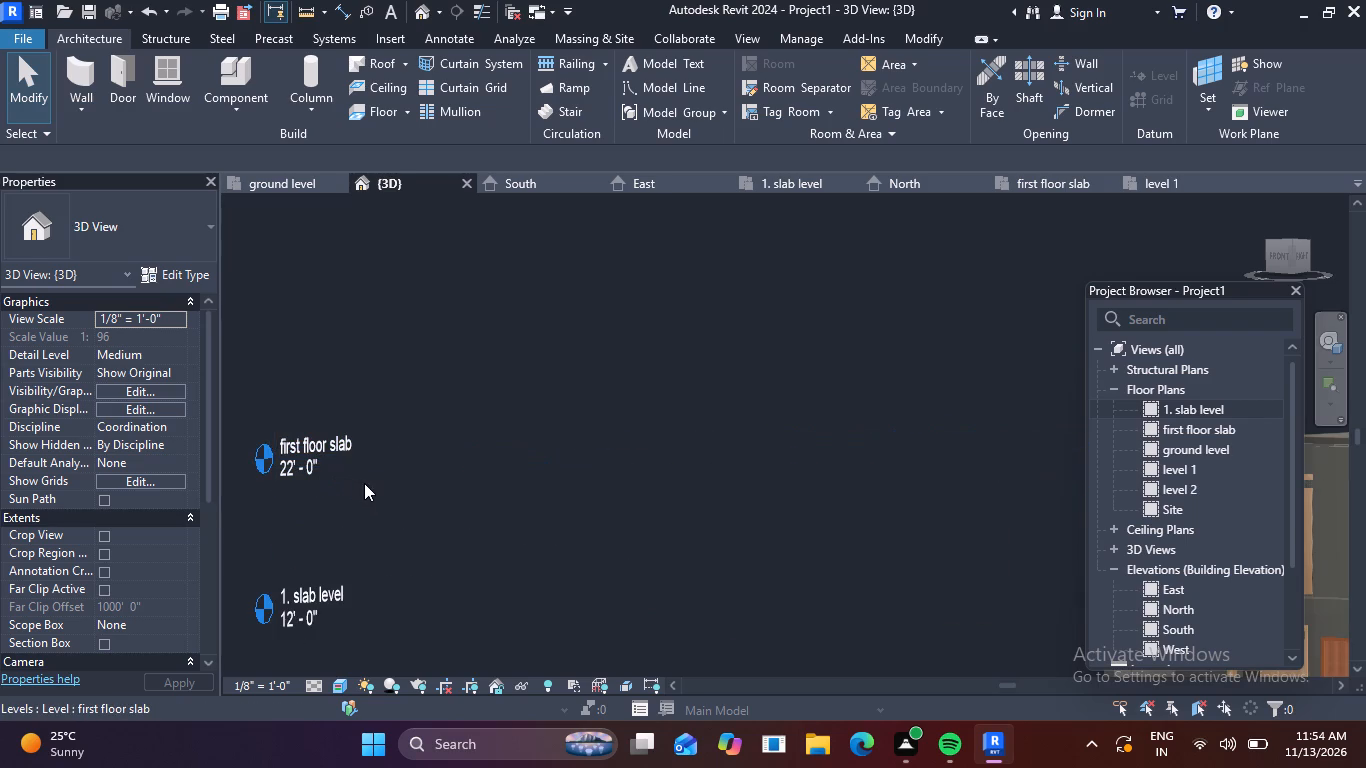
pyautogui.scroll(-1, 364, 483)
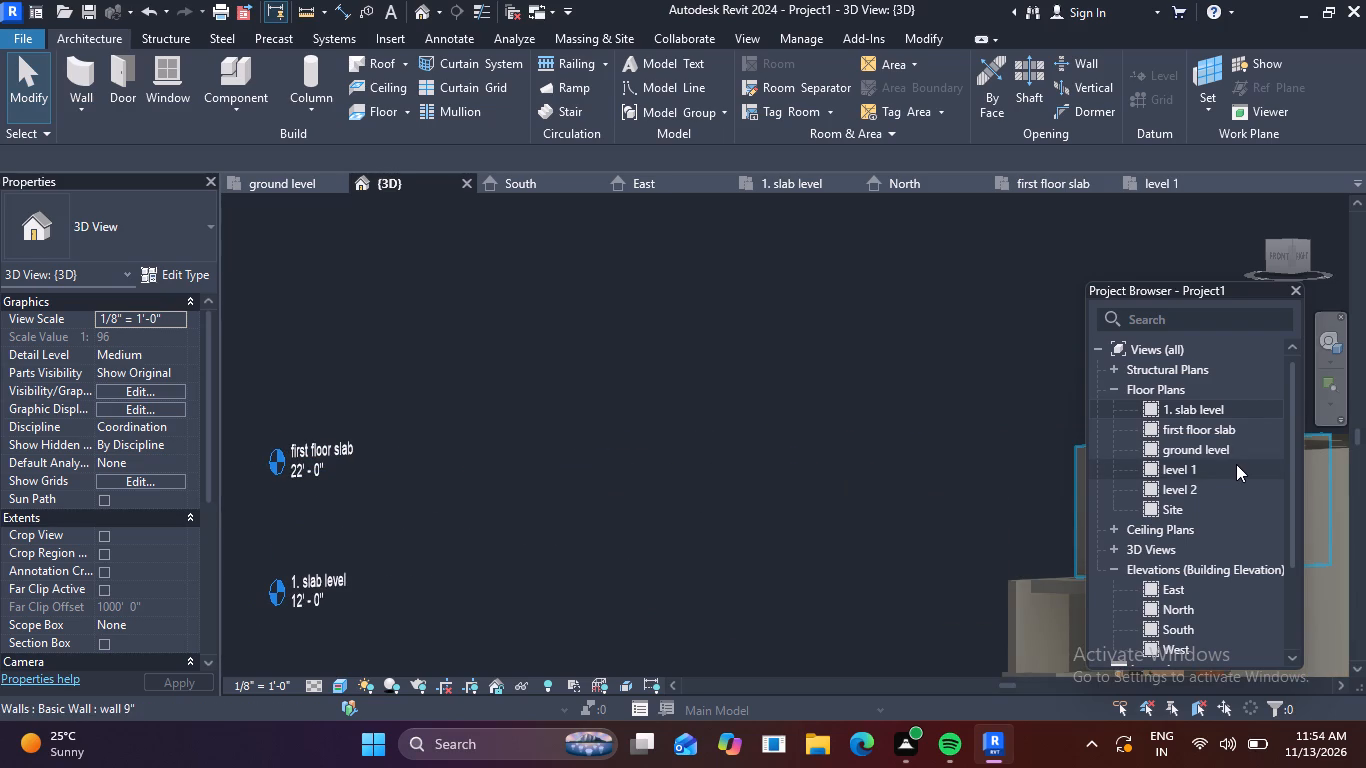
# Look through the first floor slab and ground level floor plans, dismissing the save reminder without saving.
pyautogui.doubleClick(1142, 424)
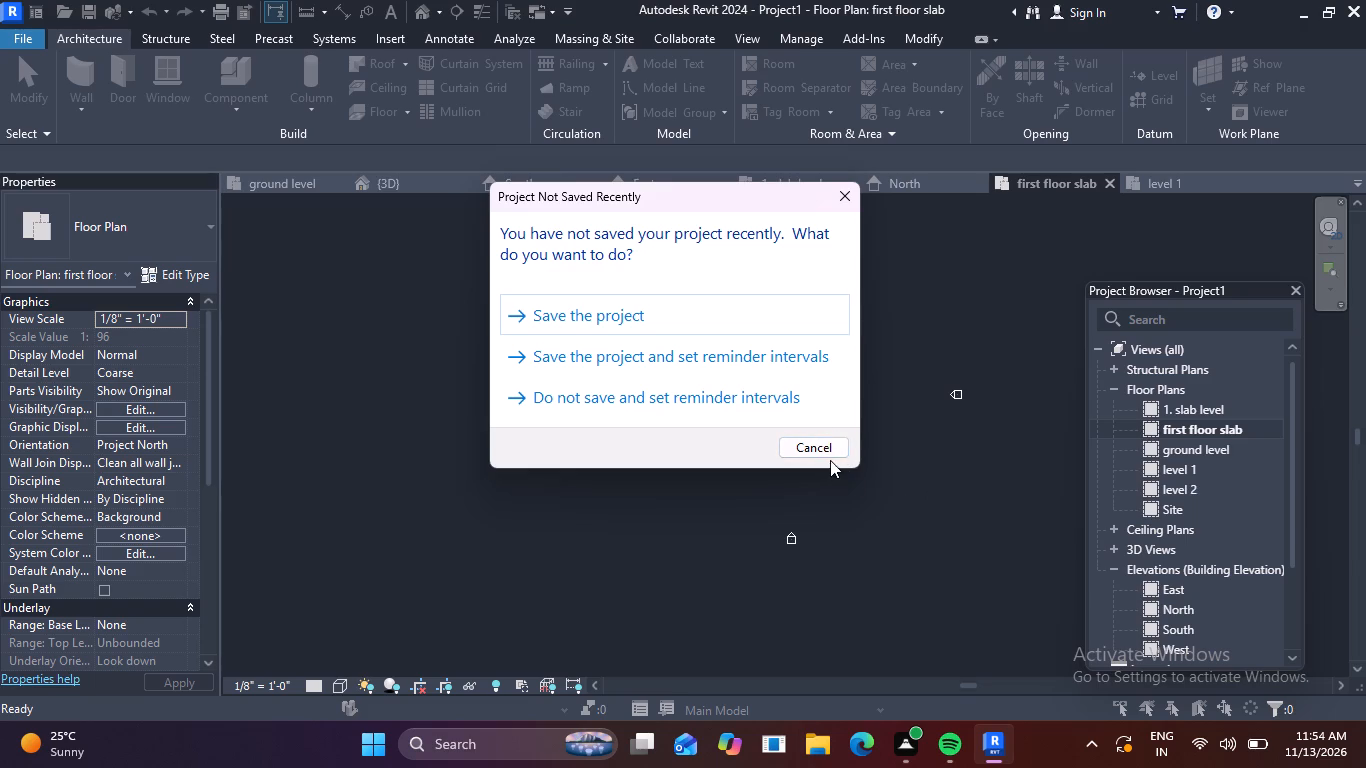
pyautogui.click(827, 457)
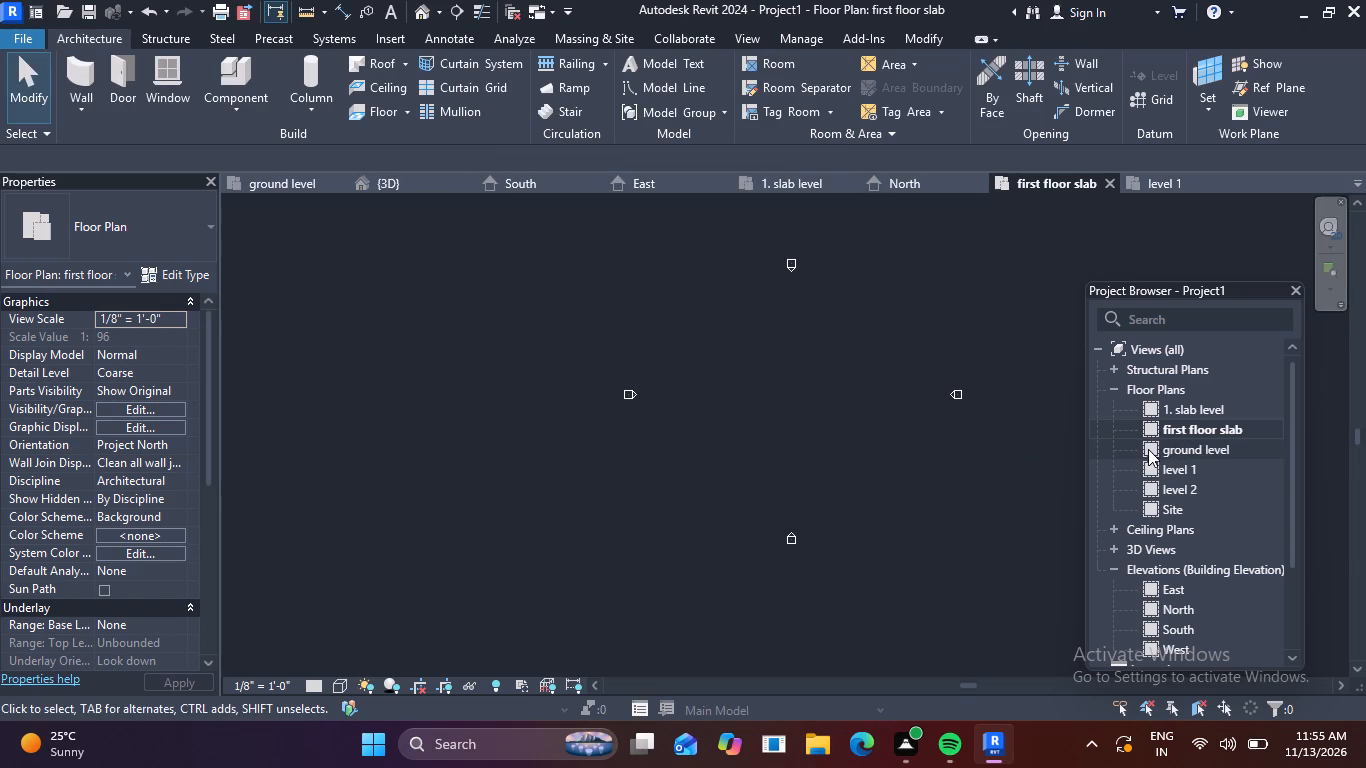
pyautogui.click(1148, 449)
pyautogui.doubleClick(1148, 449)
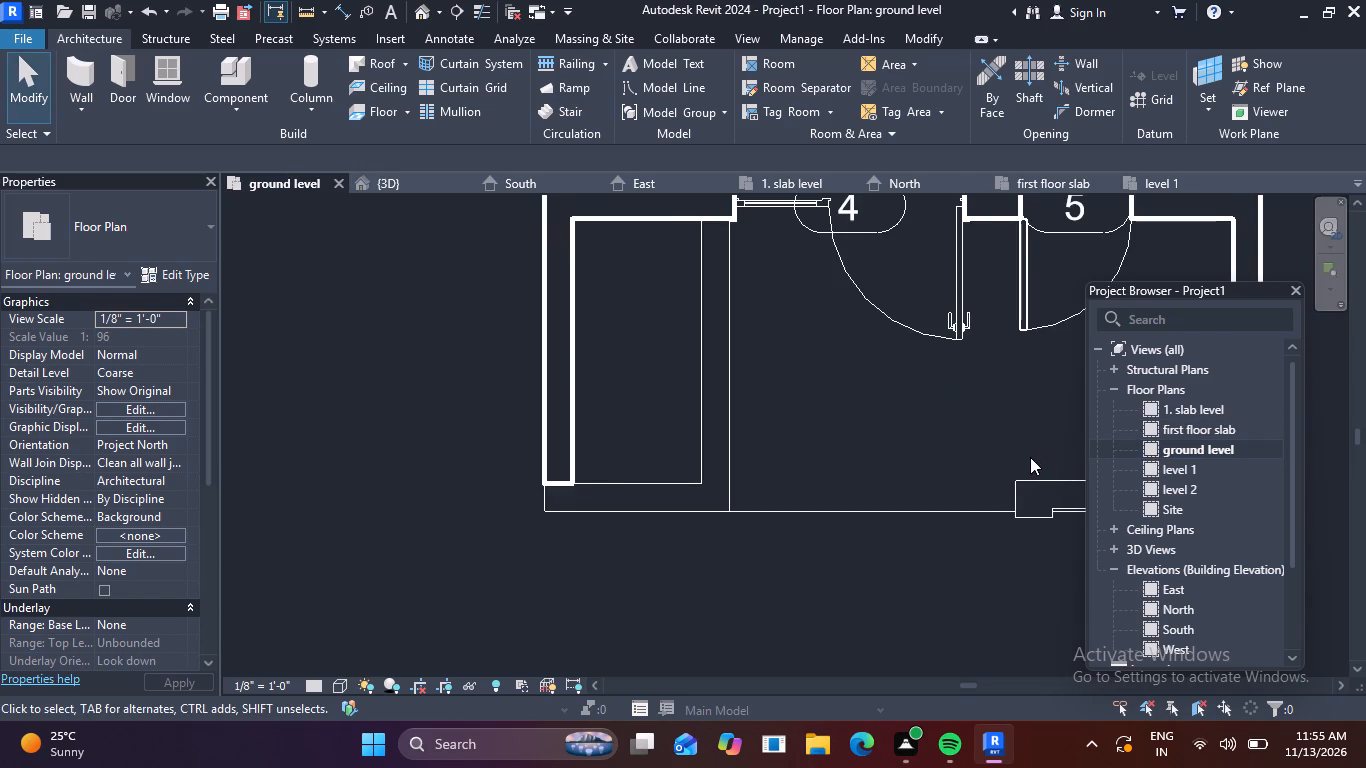
pyautogui.scroll(-5, 1030, 457)
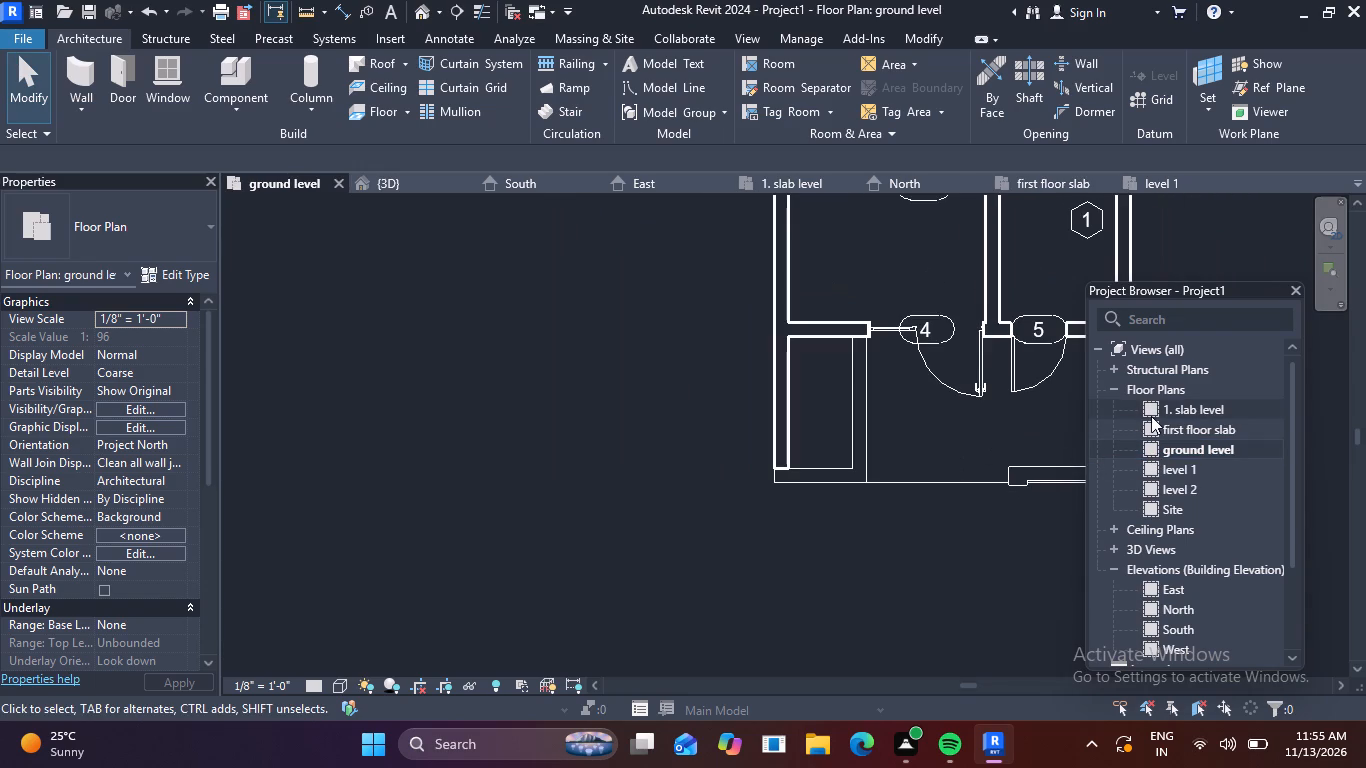
# In the East elevation, add a full-width level at 16' - 6" between 1. slab level and first floor slab.
pyautogui.doubleClick(1154, 593)
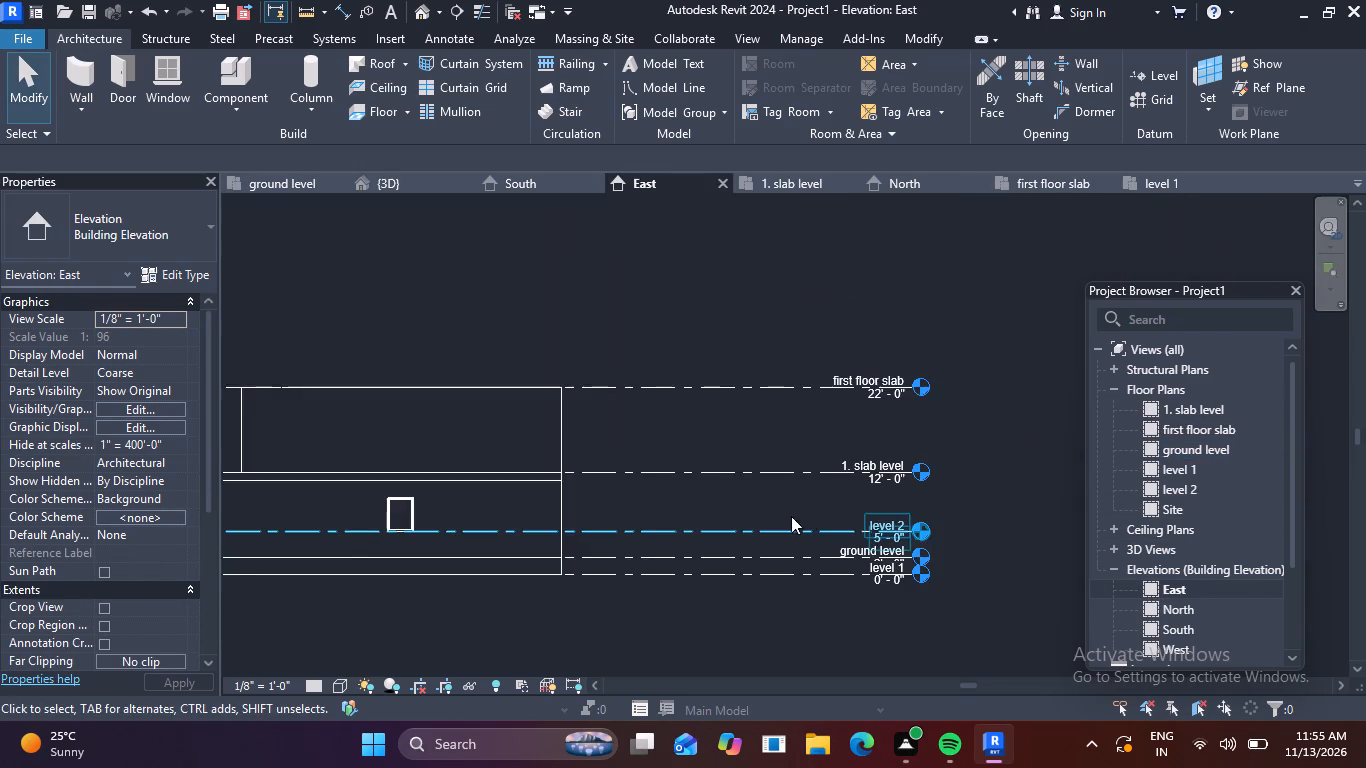
pyautogui.scroll(-2, 756, 518)
pyautogui.moveTo(710, 517); pyautogui.dragTo(845, 526, button='middle')
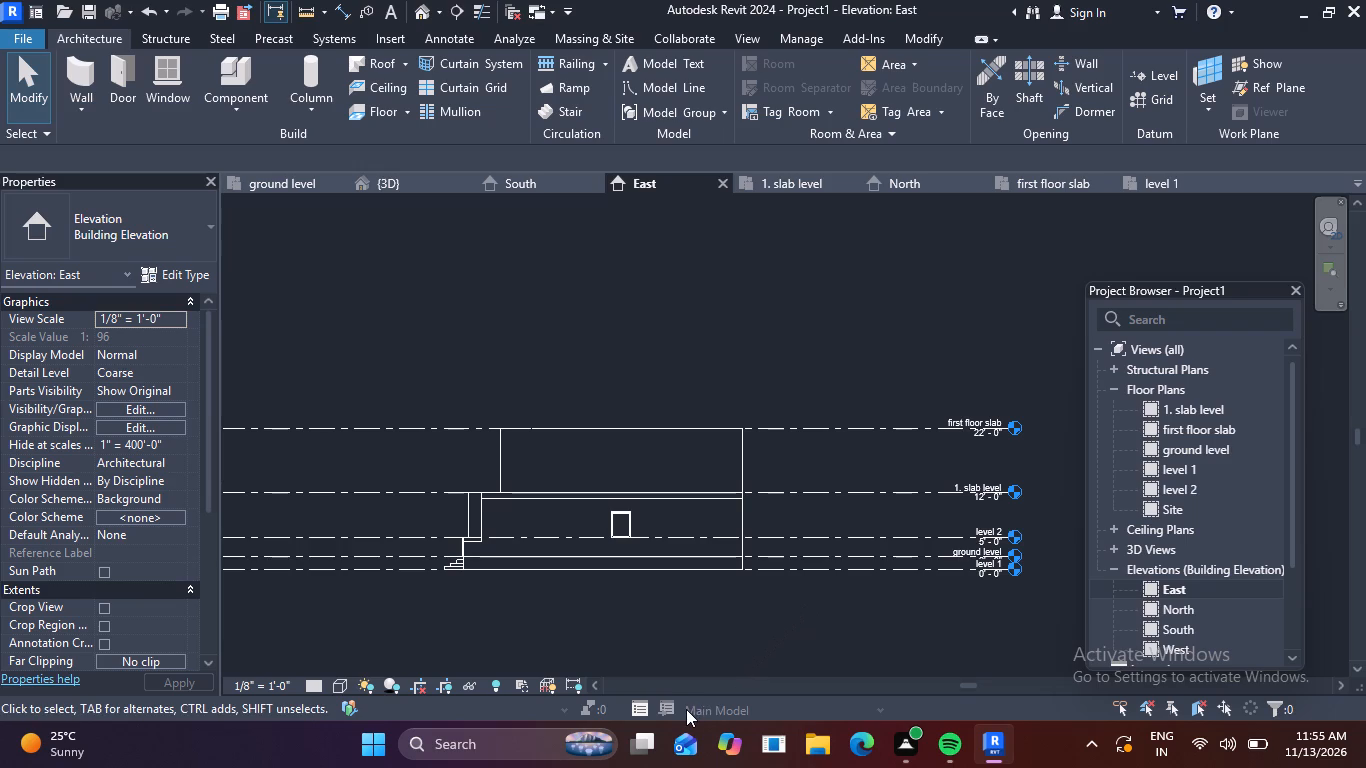
pyautogui.scroll(-3, 738, 603)
pyautogui.moveTo(535, 537); pyautogui.dragTo(596, 556, button='middle')
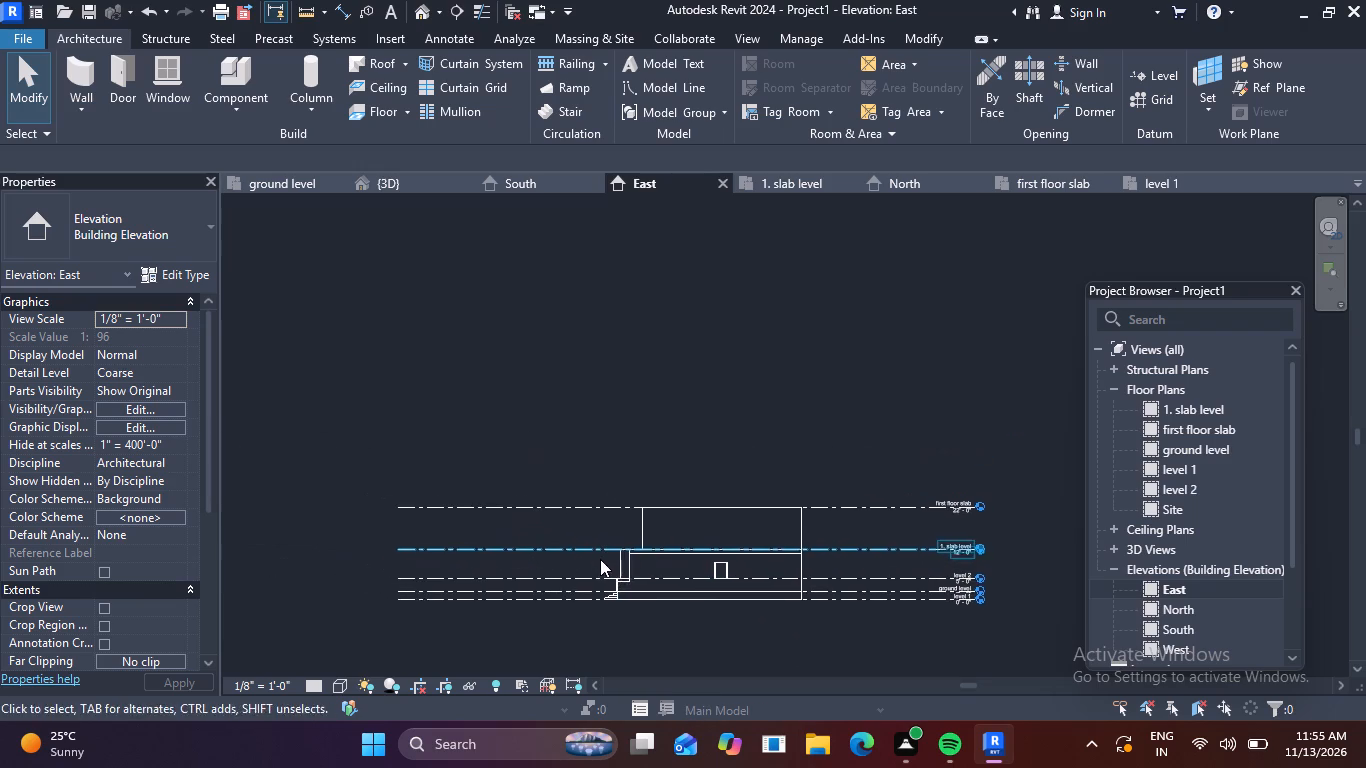
pyautogui.scroll(4, 339, 521)
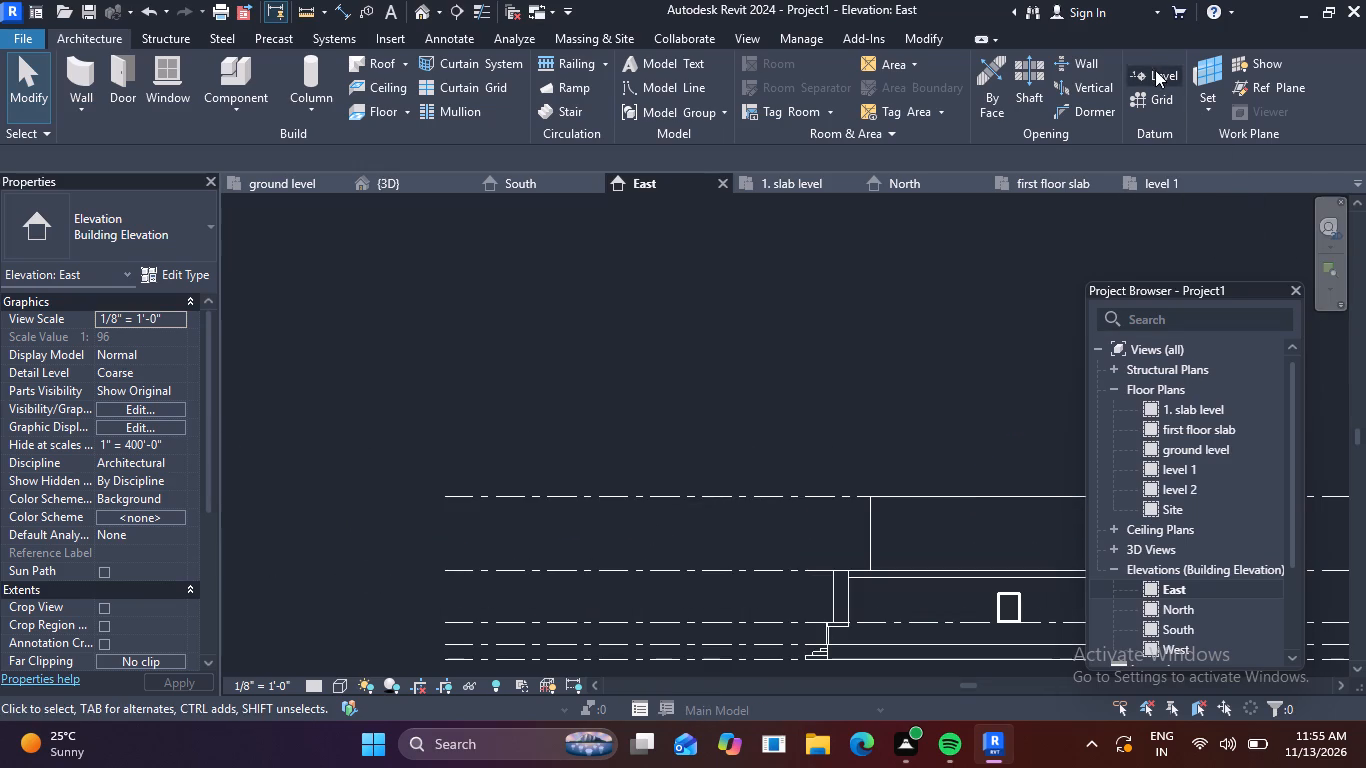
pyautogui.click(1155, 70)
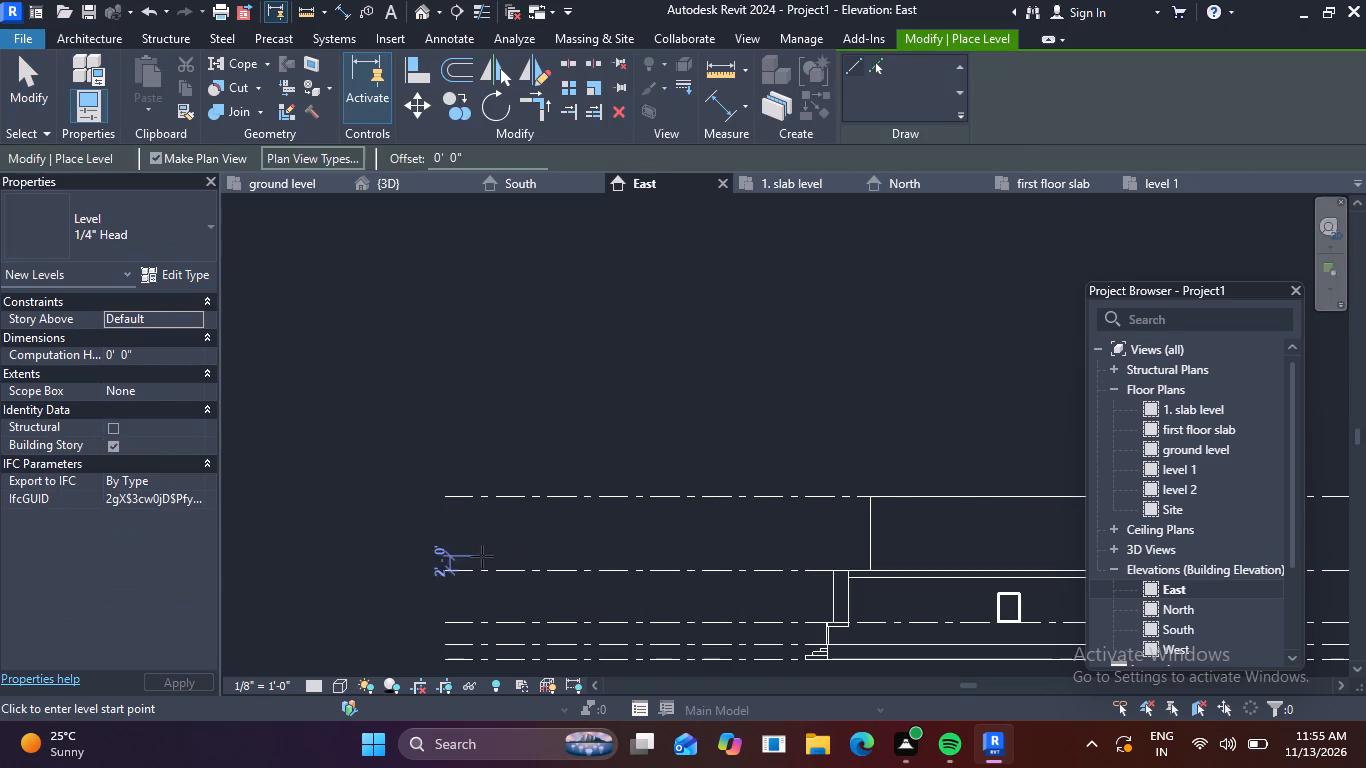
pyautogui.click(474, 539)
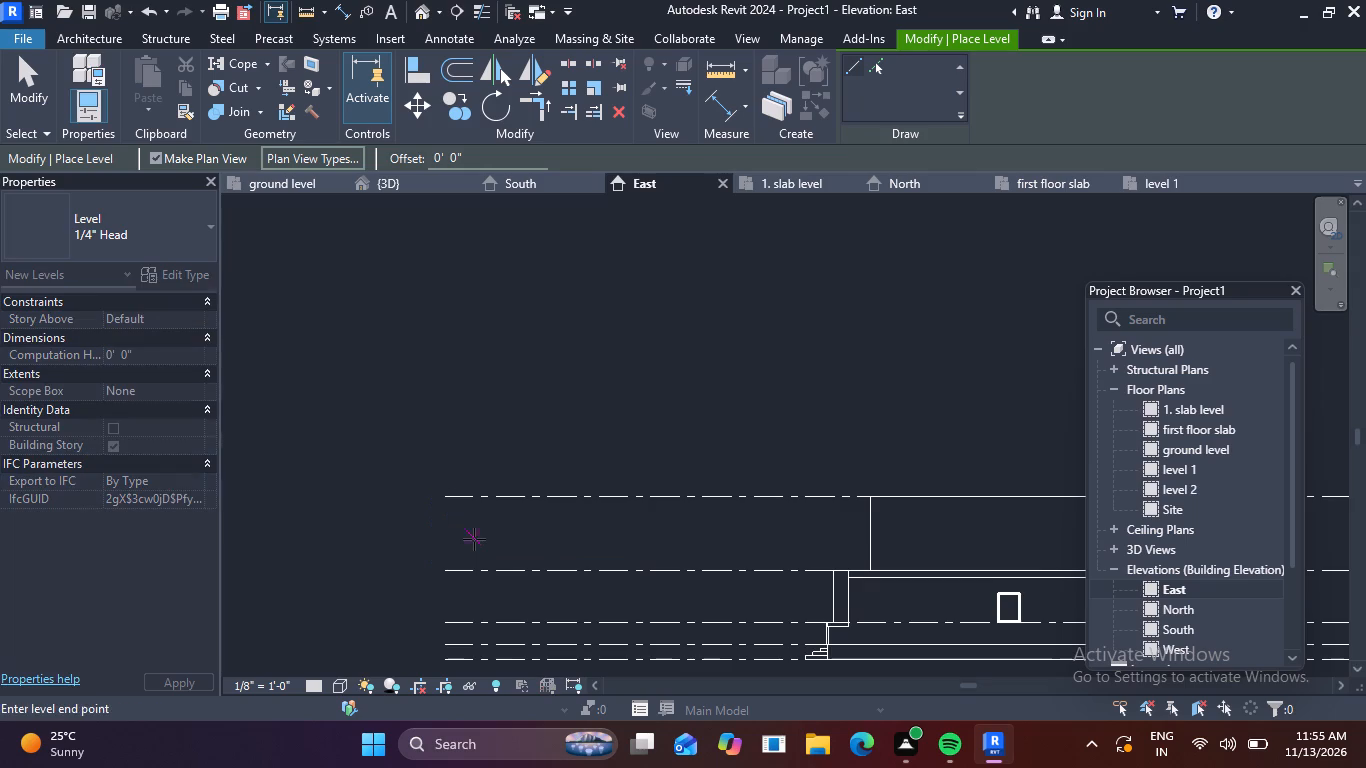
pyautogui.scroll(-1, 1014, 544)
pyautogui.moveTo(1014, 544); pyautogui.dragTo(647, 495, button='middle')
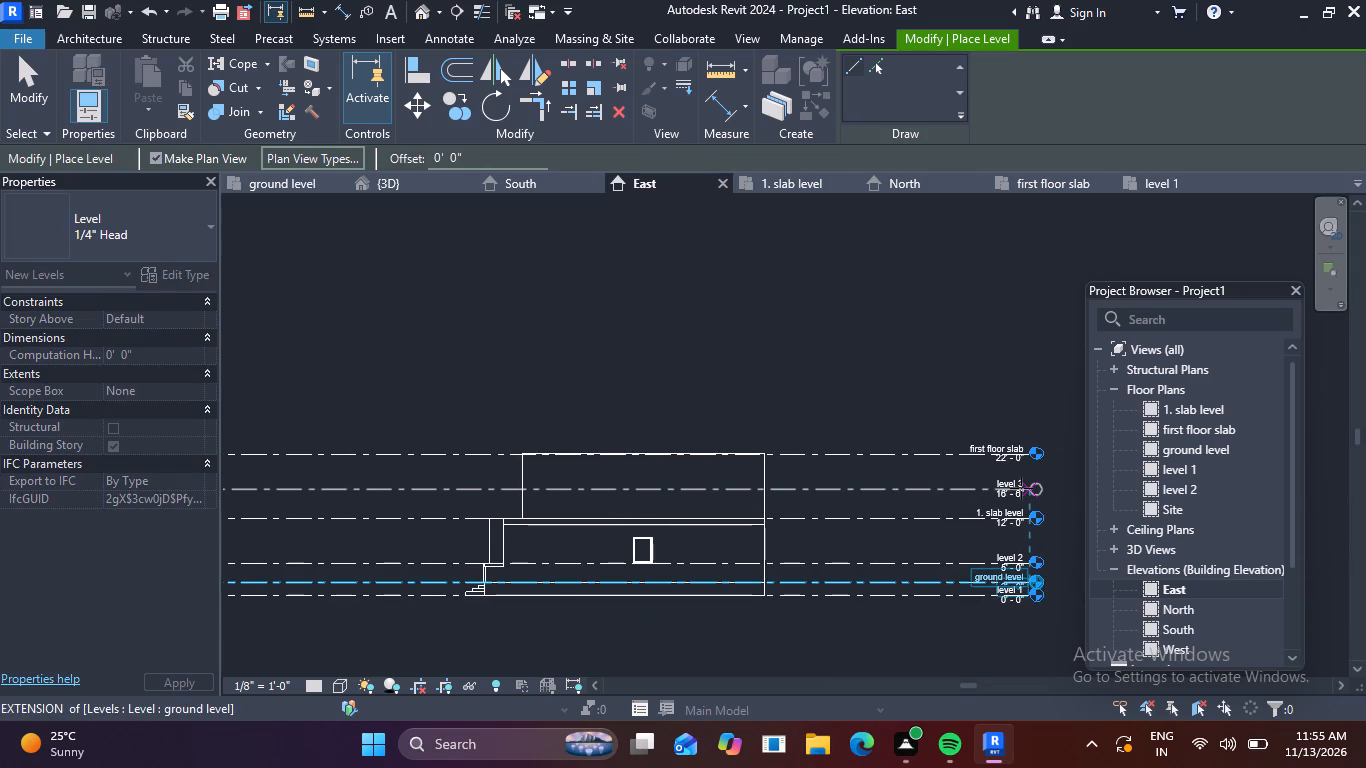
pyautogui.click(1021, 488)
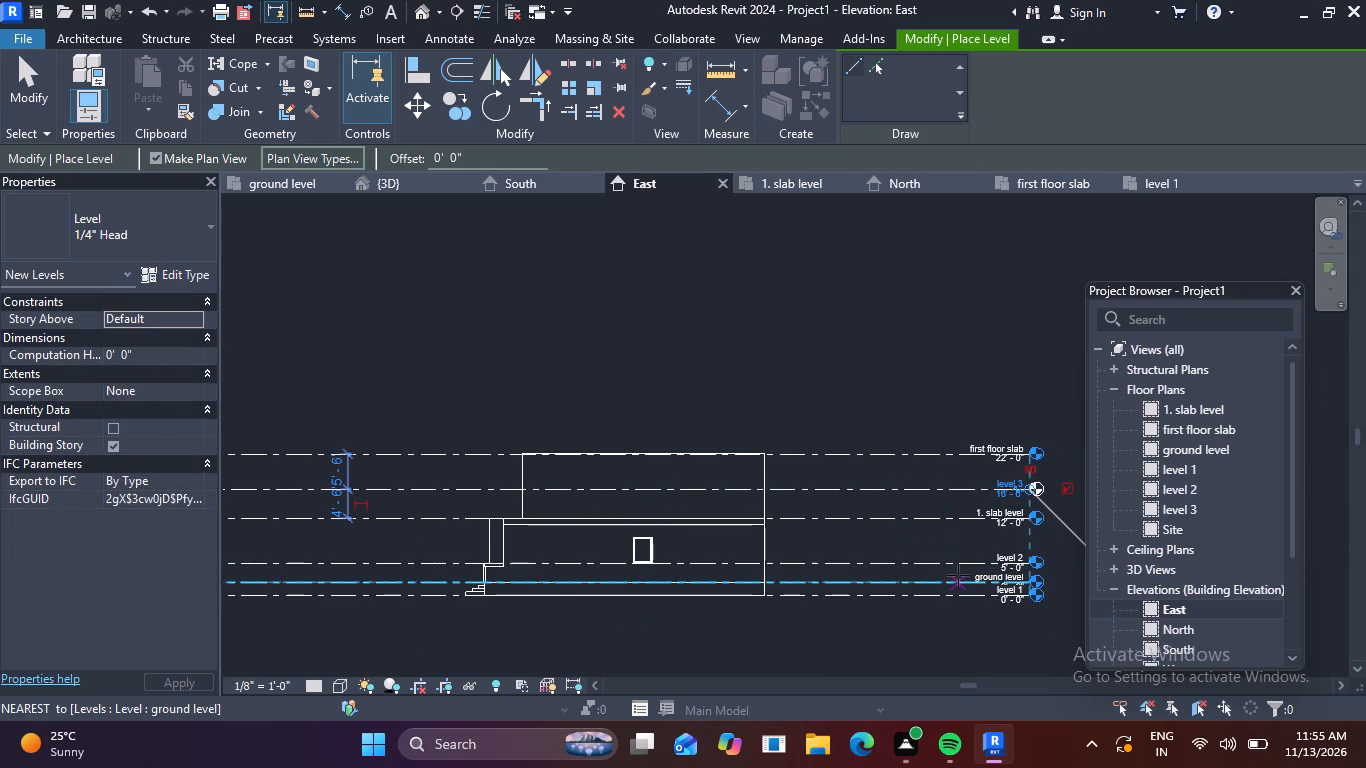
pyautogui.press('Escape')
pyautogui.press('Escape')
pyautogui.scroll(3, 1035, 501)
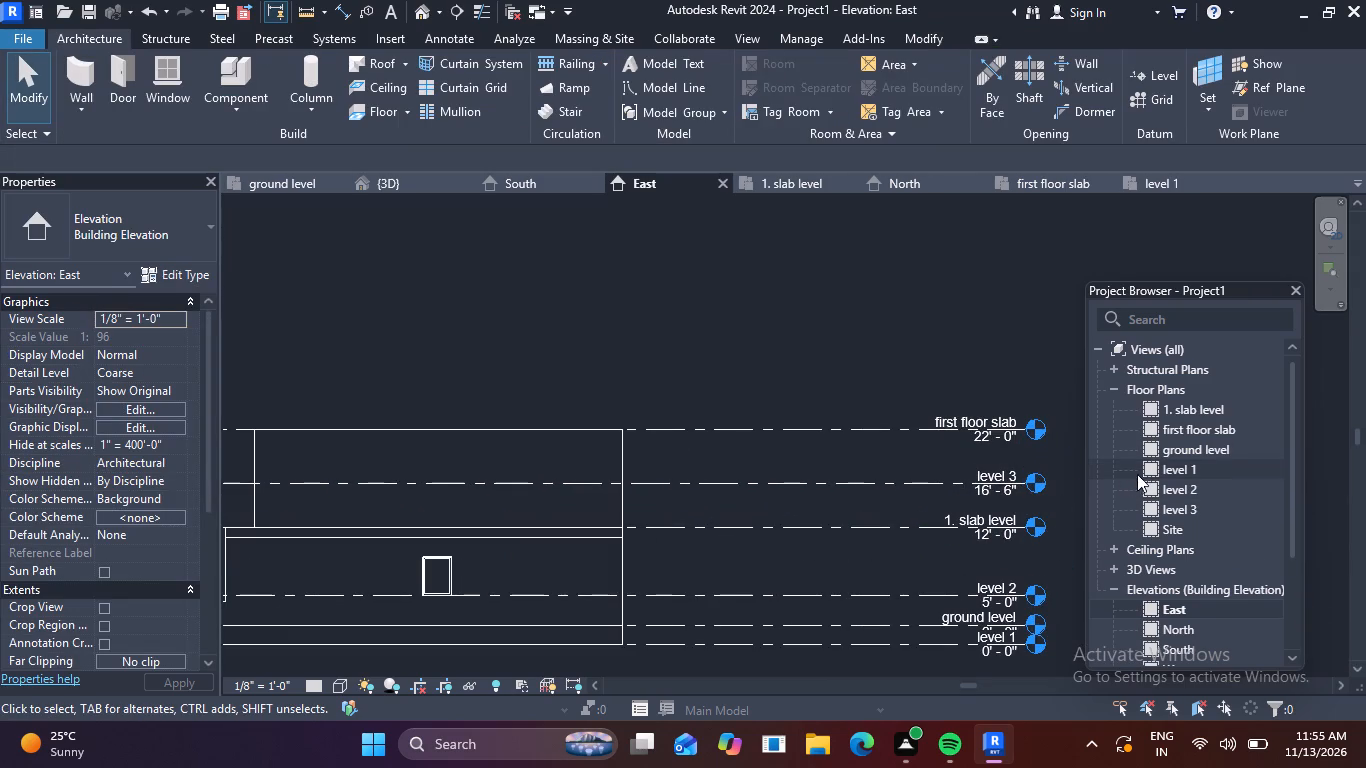
# On level 3, create a slab 6" floor with a rectangular boundary about 19' - 4 1/2" by 37' - 9", covering the full footprint including the front recess.
pyautogui.doubleClick(1148, 504)
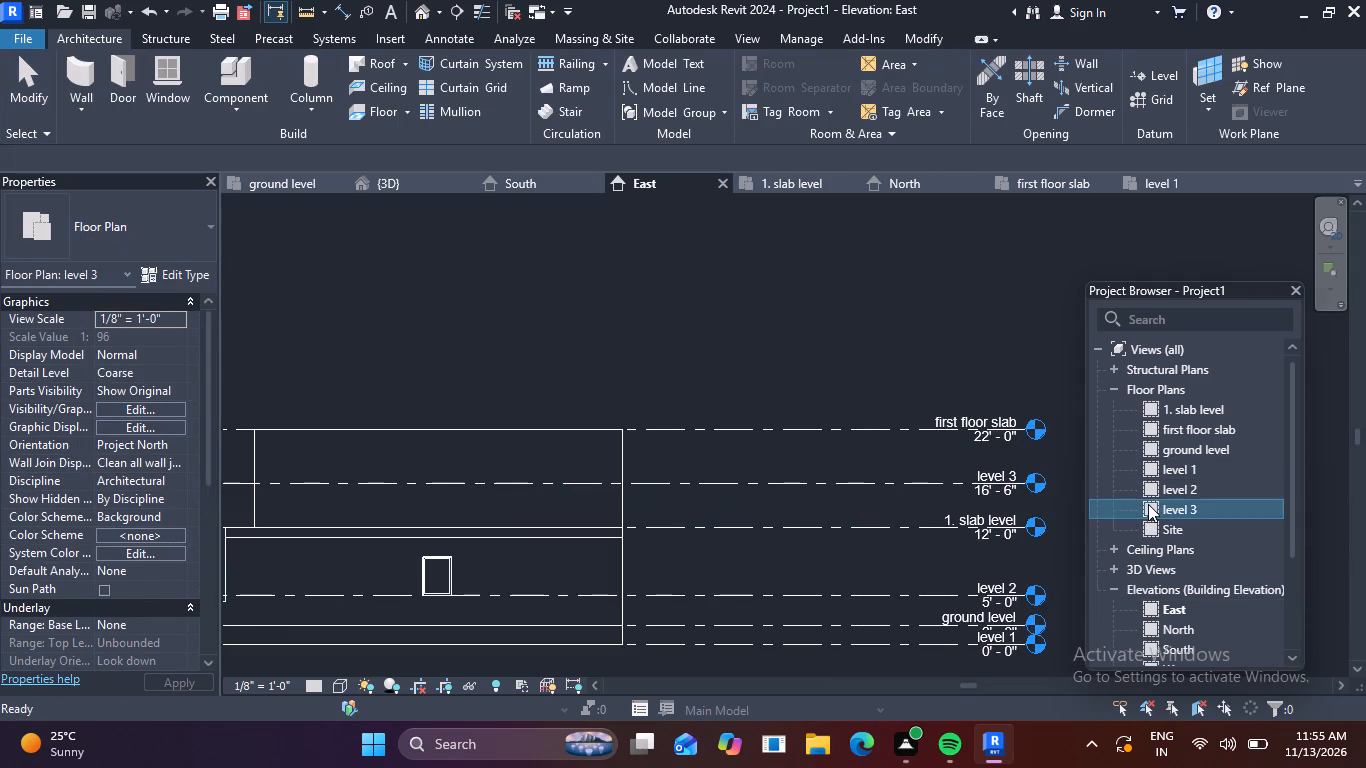
pyautogui.scroll(5, 692, 324)
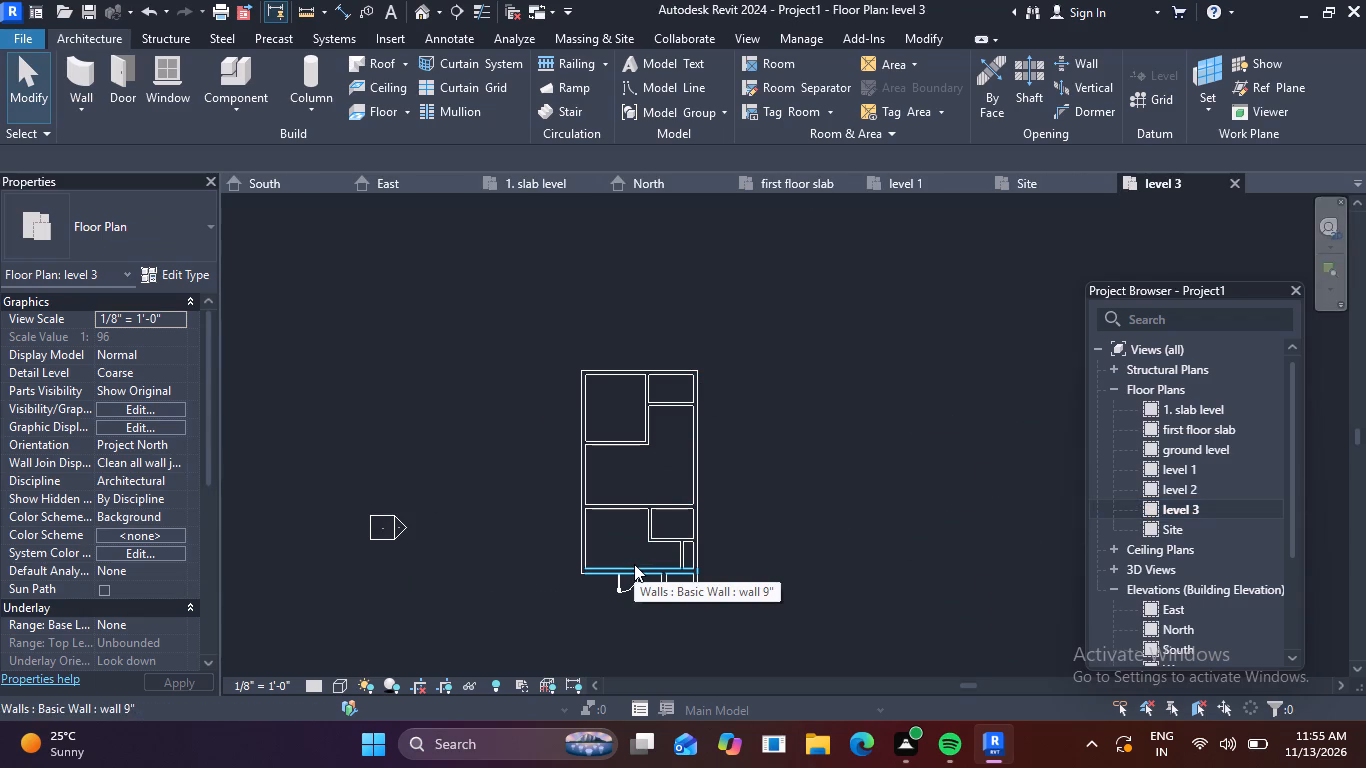
pyautogui.scroll(4, 620, 567)
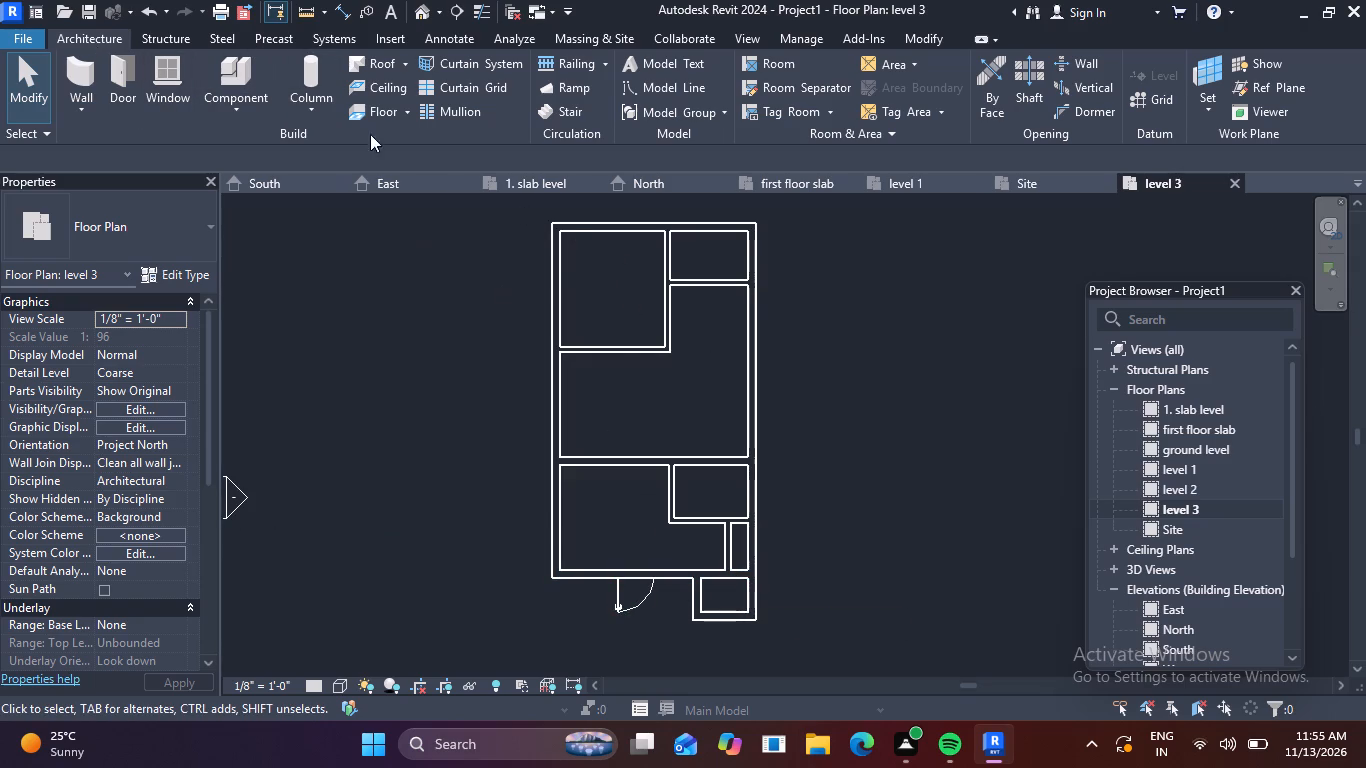
pyautogui.click(369, 109)
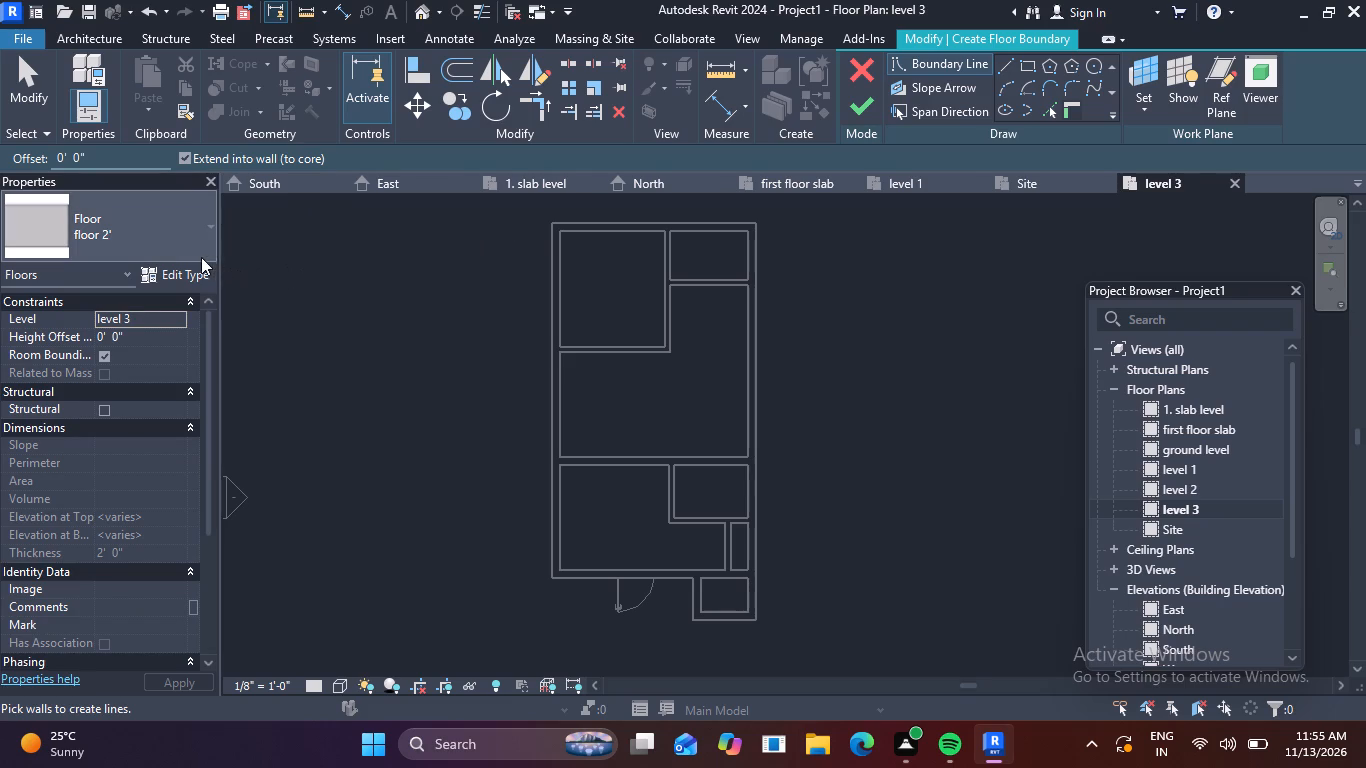
pyautogui.click(205, 231)
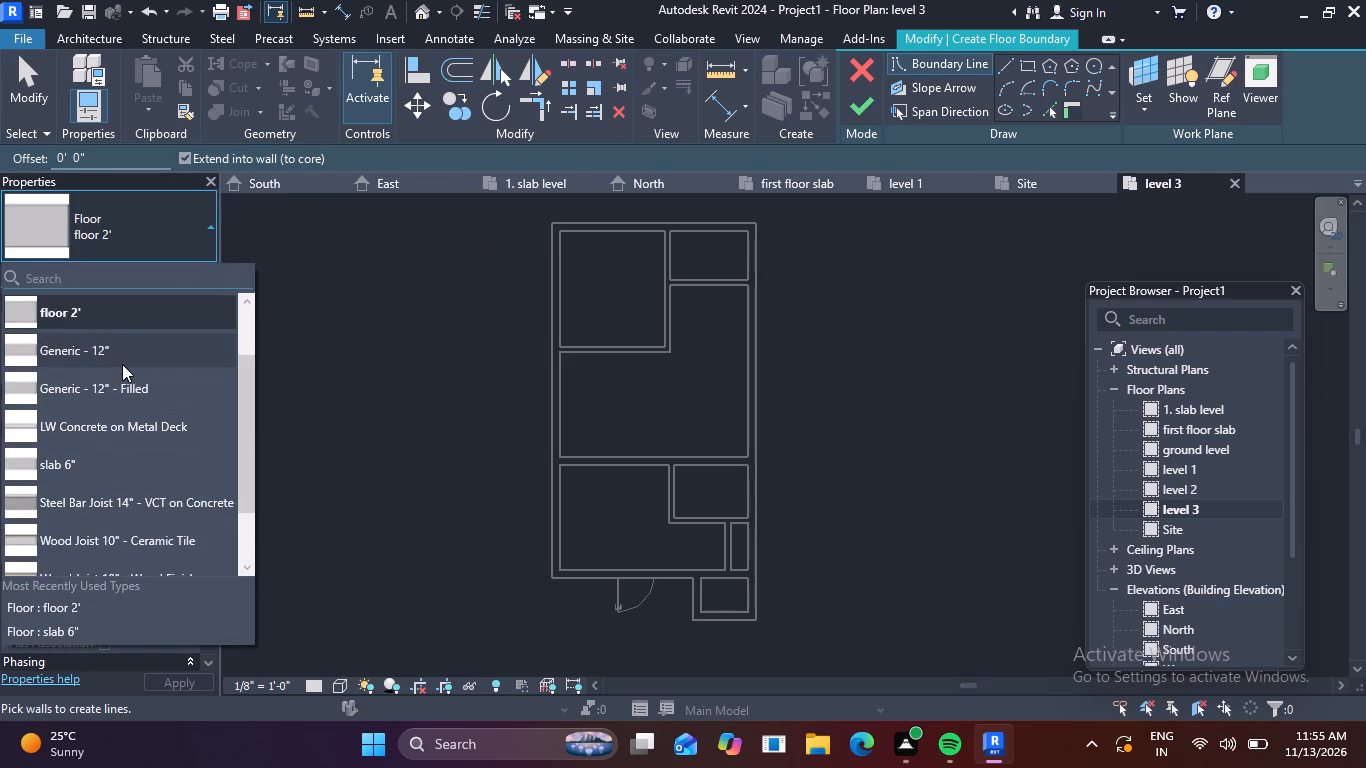
pyautogui.click(86, 459)
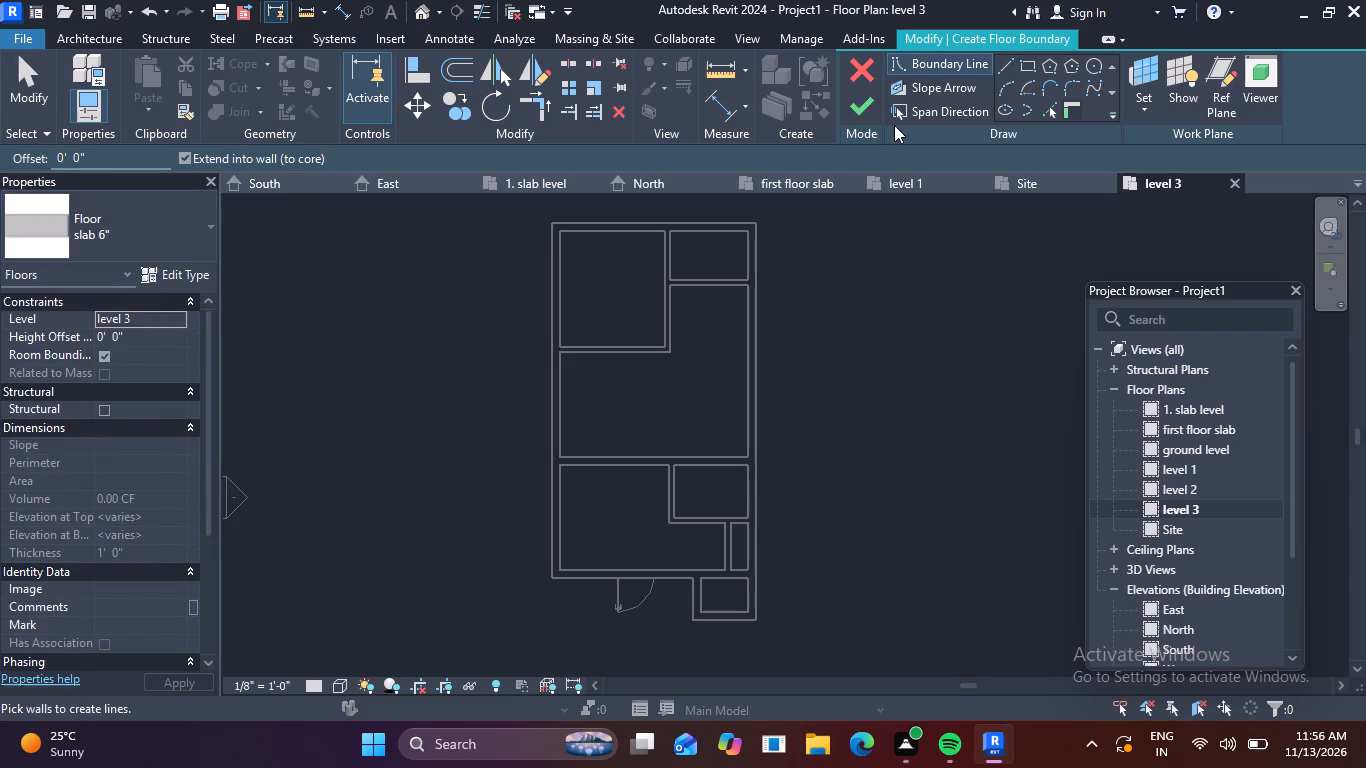
pyautogui.click(1005, 70)
pyautogui.scroll(2, 561, 232)
pyautogui.click(547, 221)
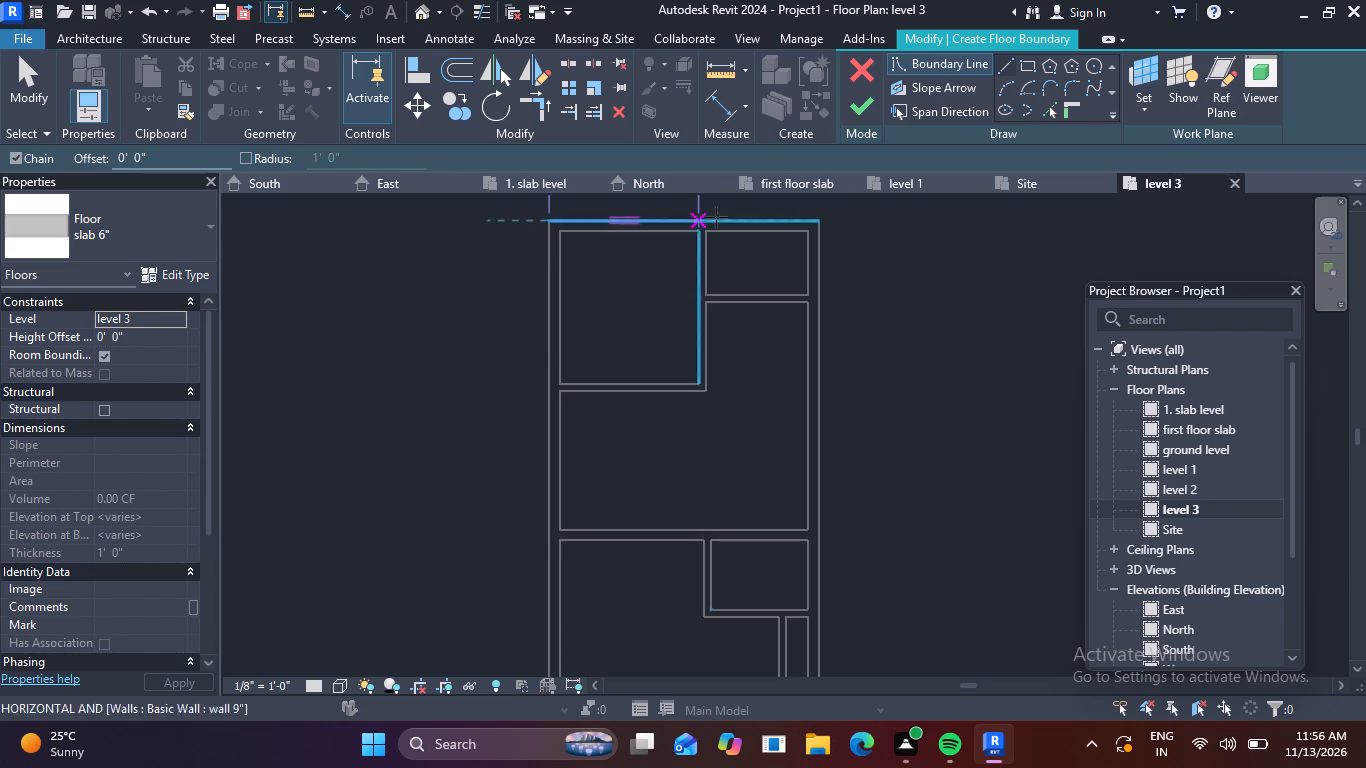
pyautogui.click(817, 221)
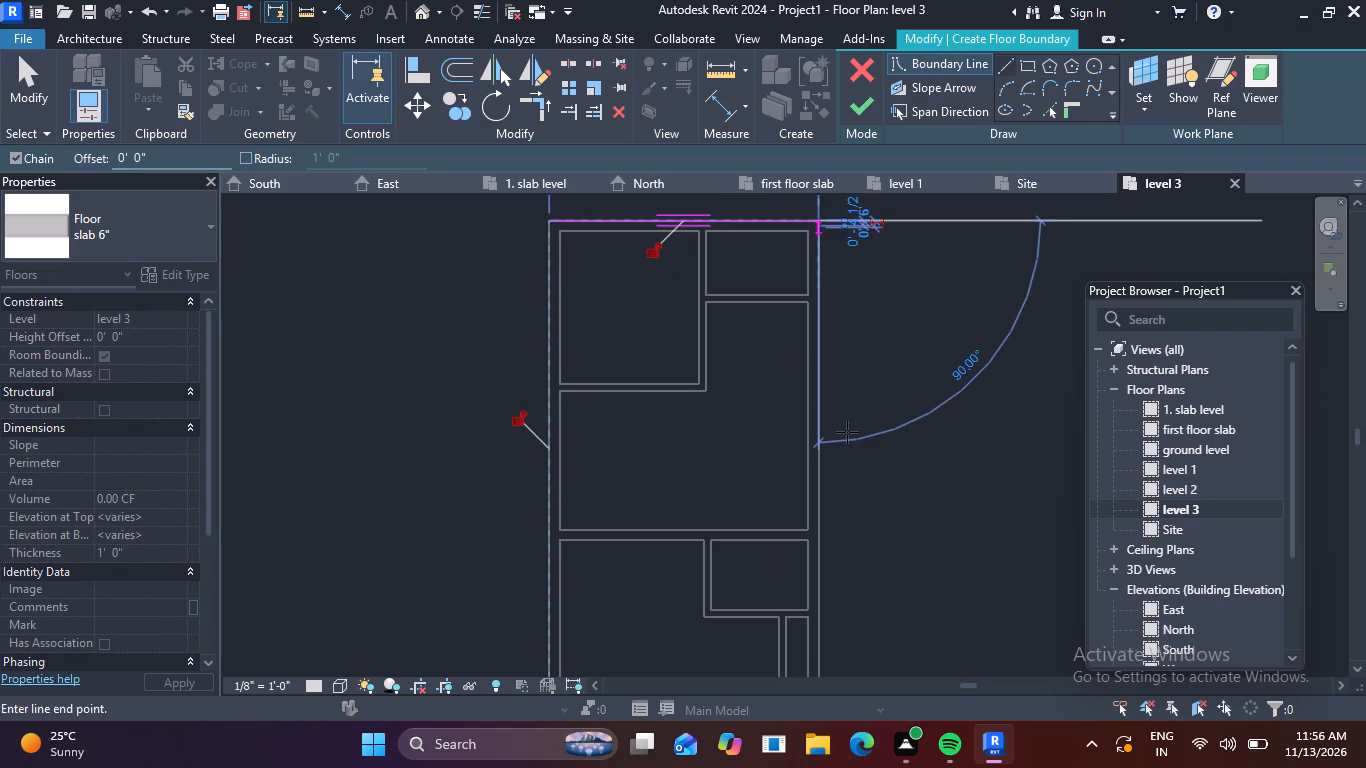
pyautogui.moveTo(816, 546); pyautogui.dragTo(792, 296, button='middle')
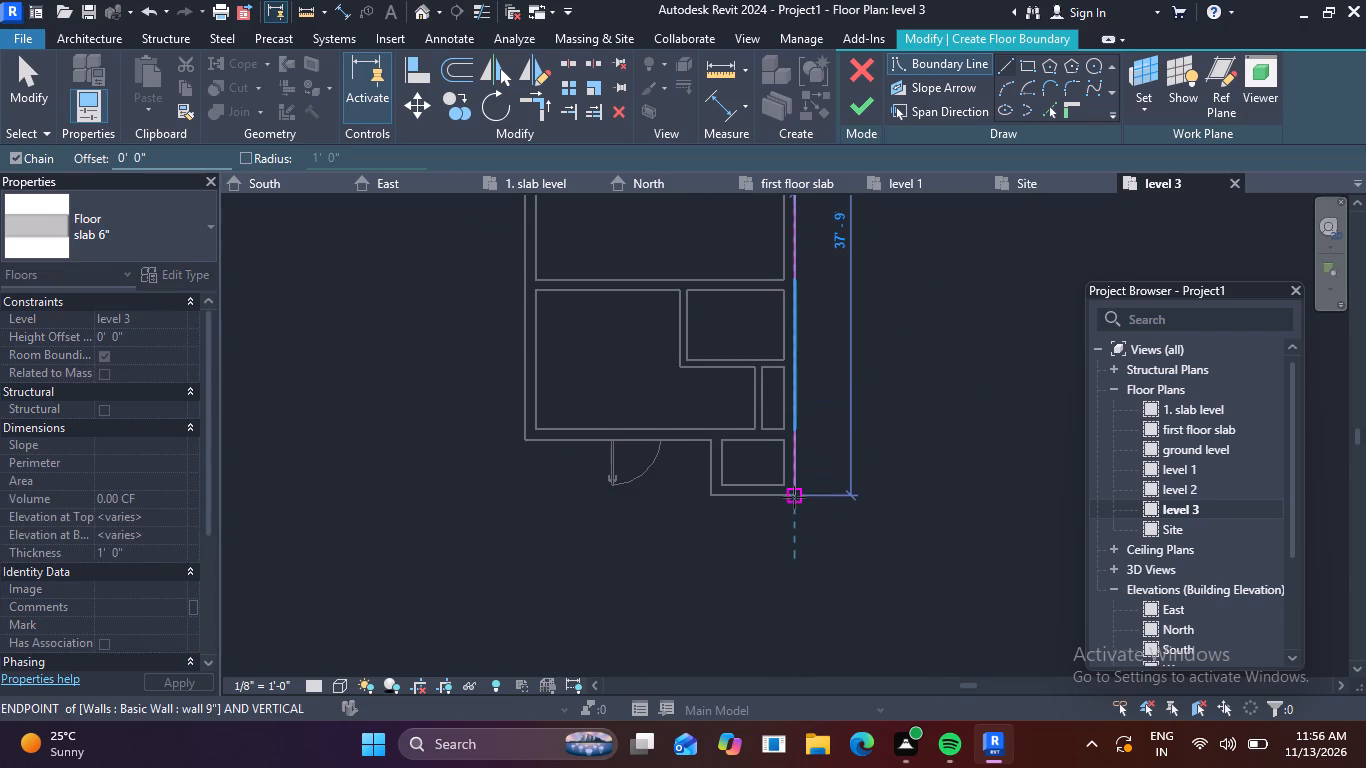
pyautogui.click(794, 497)
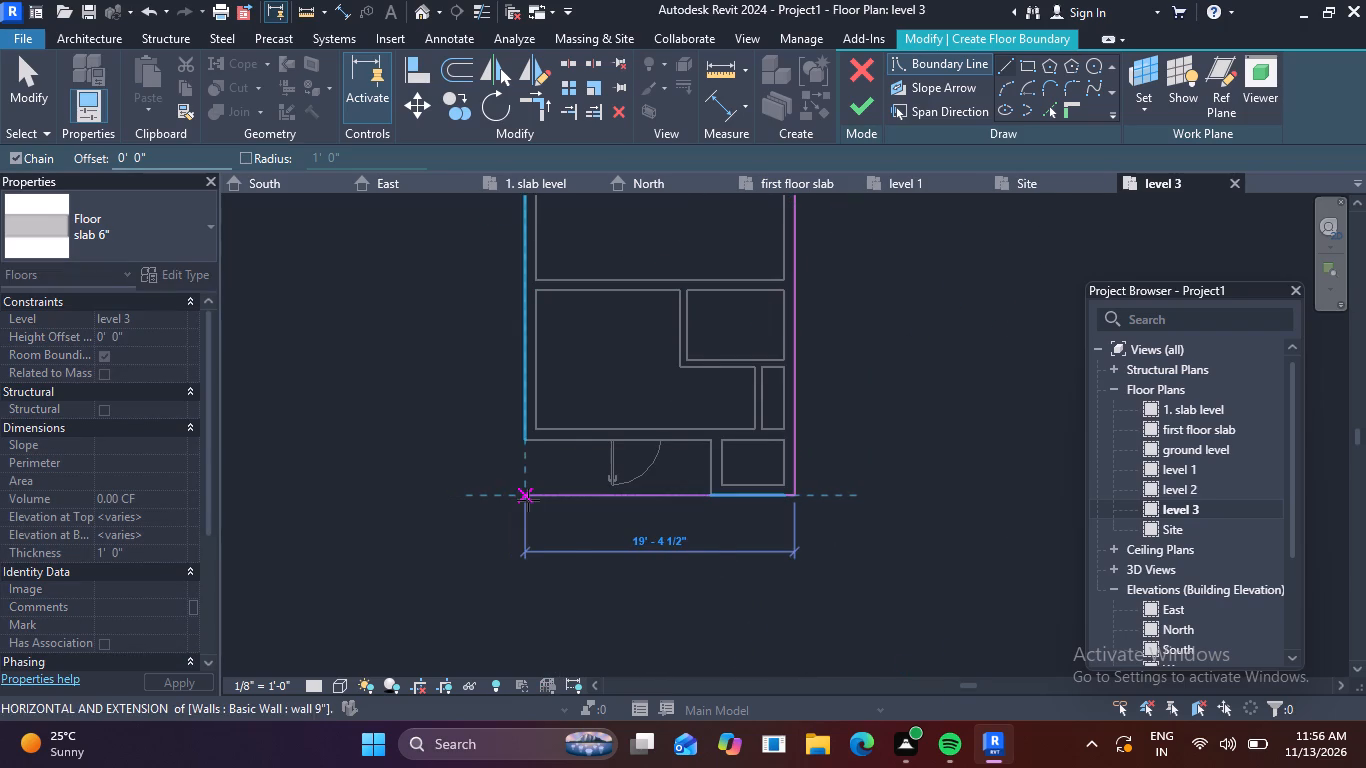
pyautogui.click(528, 500)
pyautogui.moveTo(522, 331); pyautogui.dragTo(503, 589, button='middle')
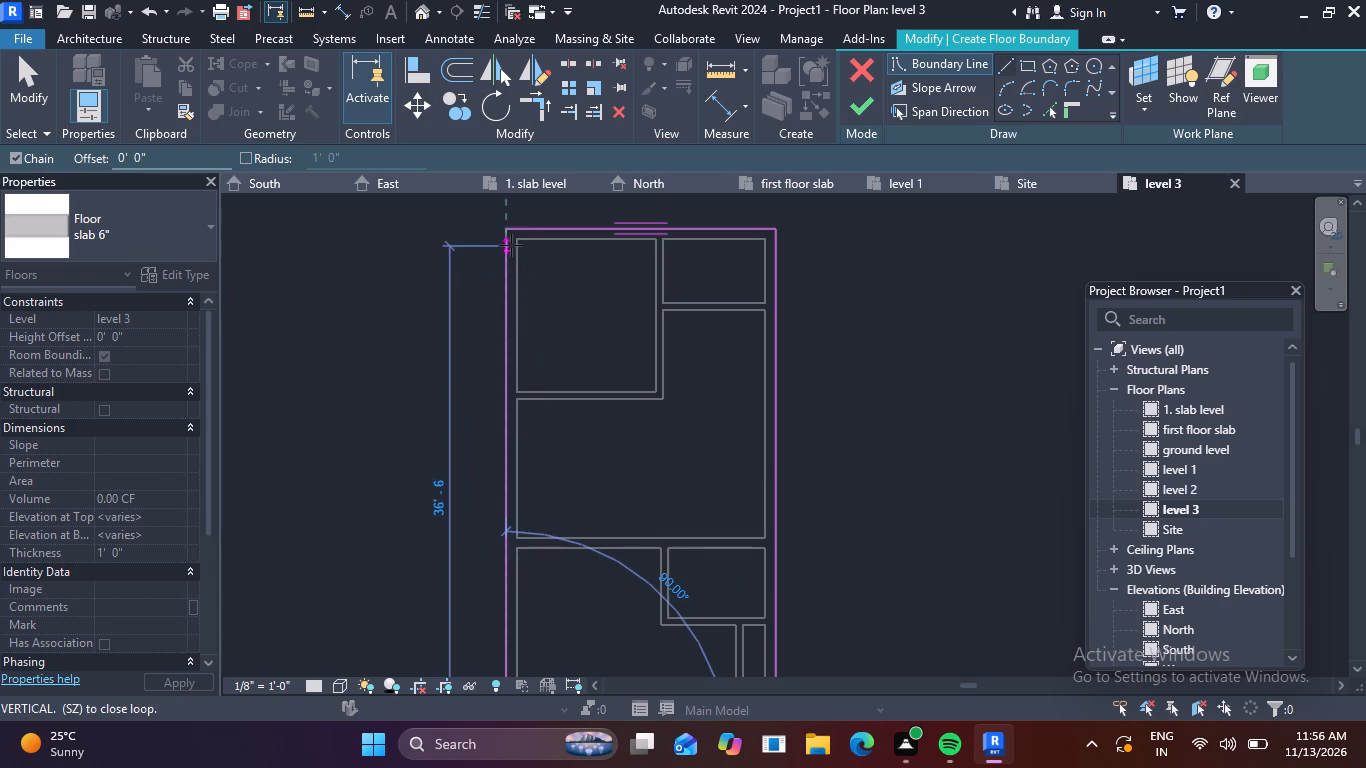
pyautogui.click(508, 232)
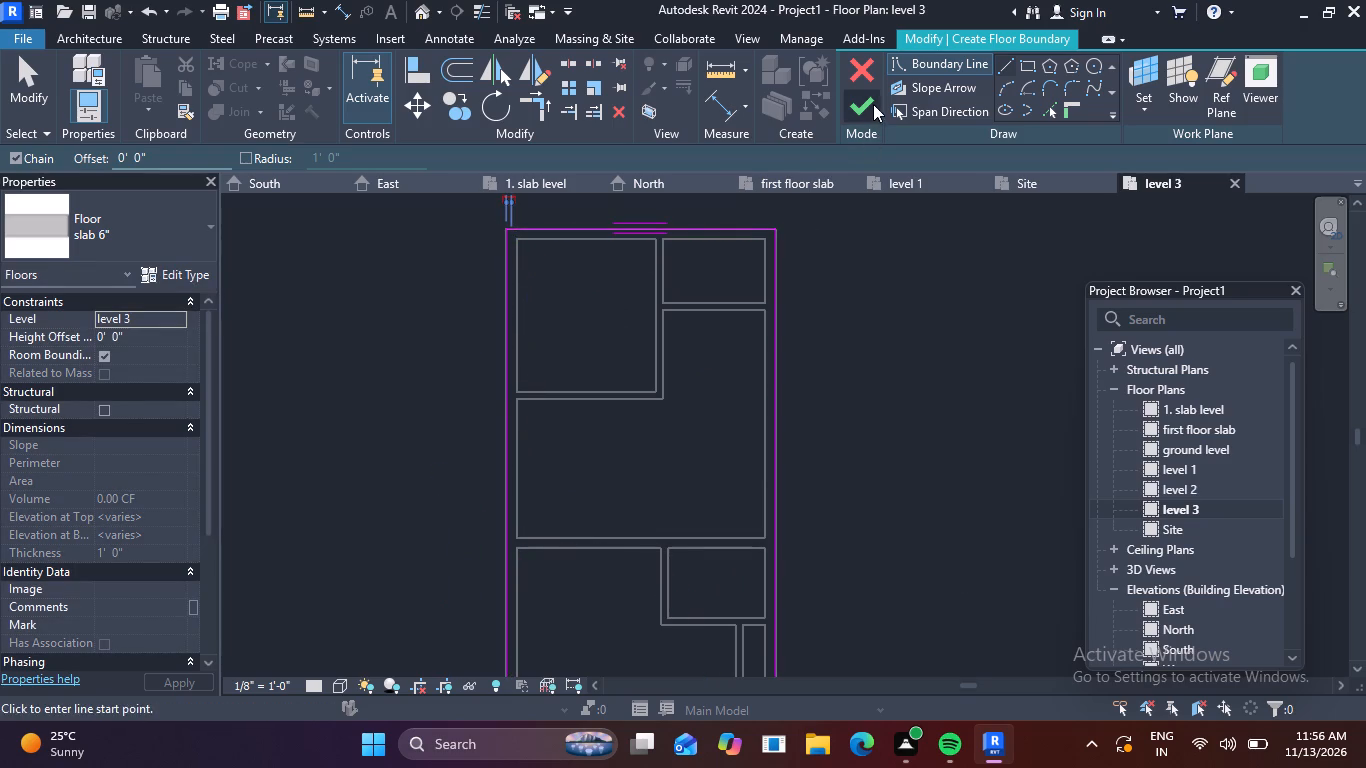
pyautogui.click(873, 104)
pyautogui.scroll(-4, 750, 418)
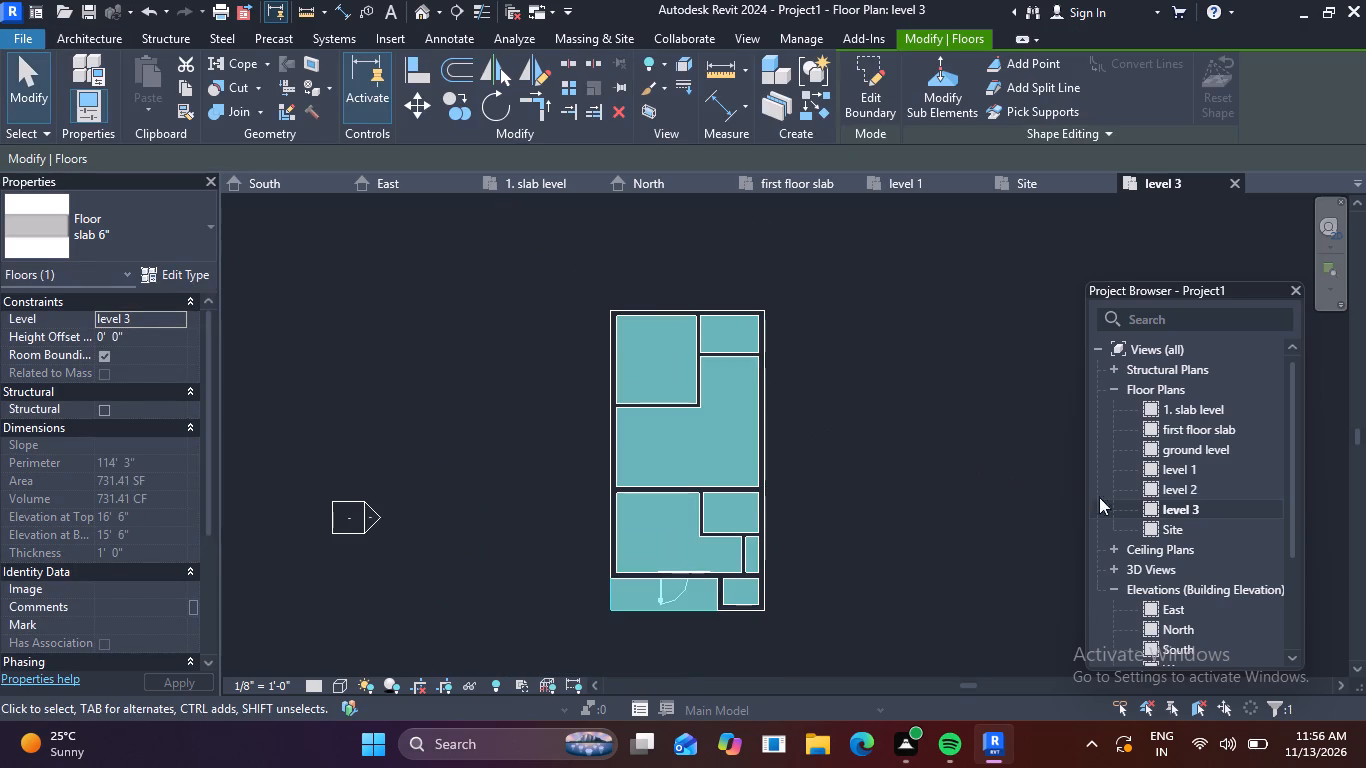
# In the East elevation, raise the new slab to a 5' 6" height offset from level 3, in line with the first floor slab level.
pyautogui.doubleClick(1154, 610)
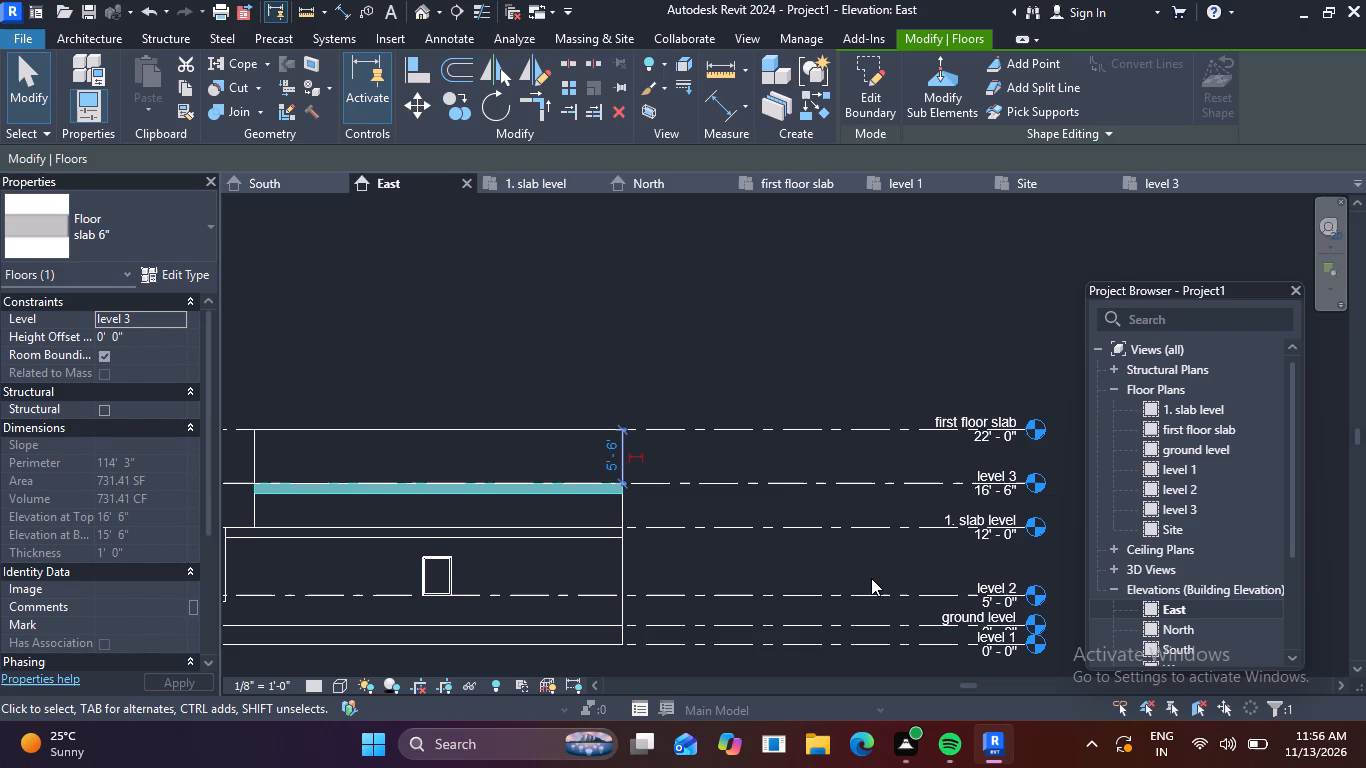
pyautogui.hotkey('ctrl', 'alt', 'Up')
pyautogui.hotkey('ctrl', 'alt', 'Up')
pyautogui.hotkey('ctrl', 'alt', 'Up')
pyautogui.hotkey('ctrl', 'alt', 'Up')
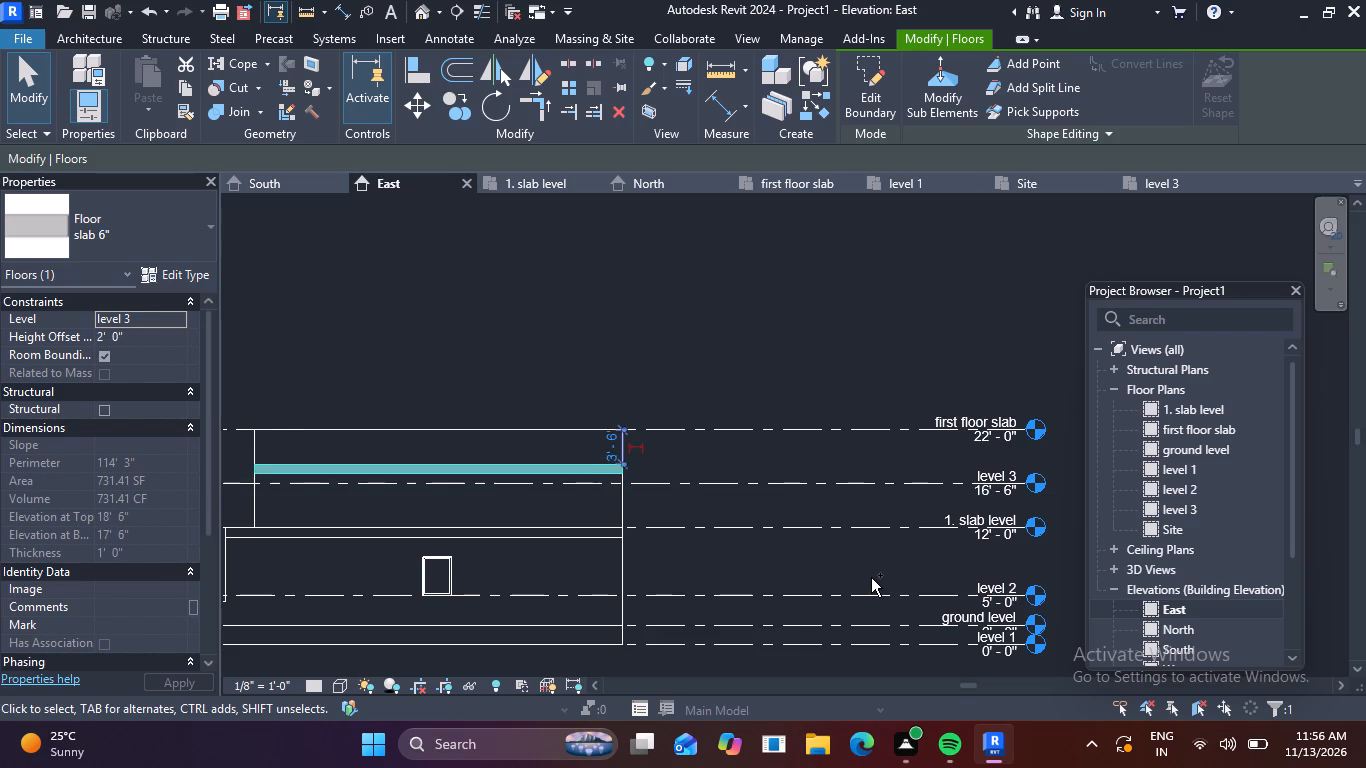
pyautogui.hotkey('ctrl', 'alt', 'Up')
pyautogui.hotkey('ctrl', 'alt', 'Up')
pyautogui.hotkey('ctrl', 'alt', 'Up')
pyautogui.hotkey('ctrl', 'alt', 'Up')
pyautogui.hotkey('ctrl', 'alt', 'Up')
pyautogui.hotkey('ctrl', 'alt', 'Up')
pyautogui.hotkey('ctrl', 'alt', 'Up')
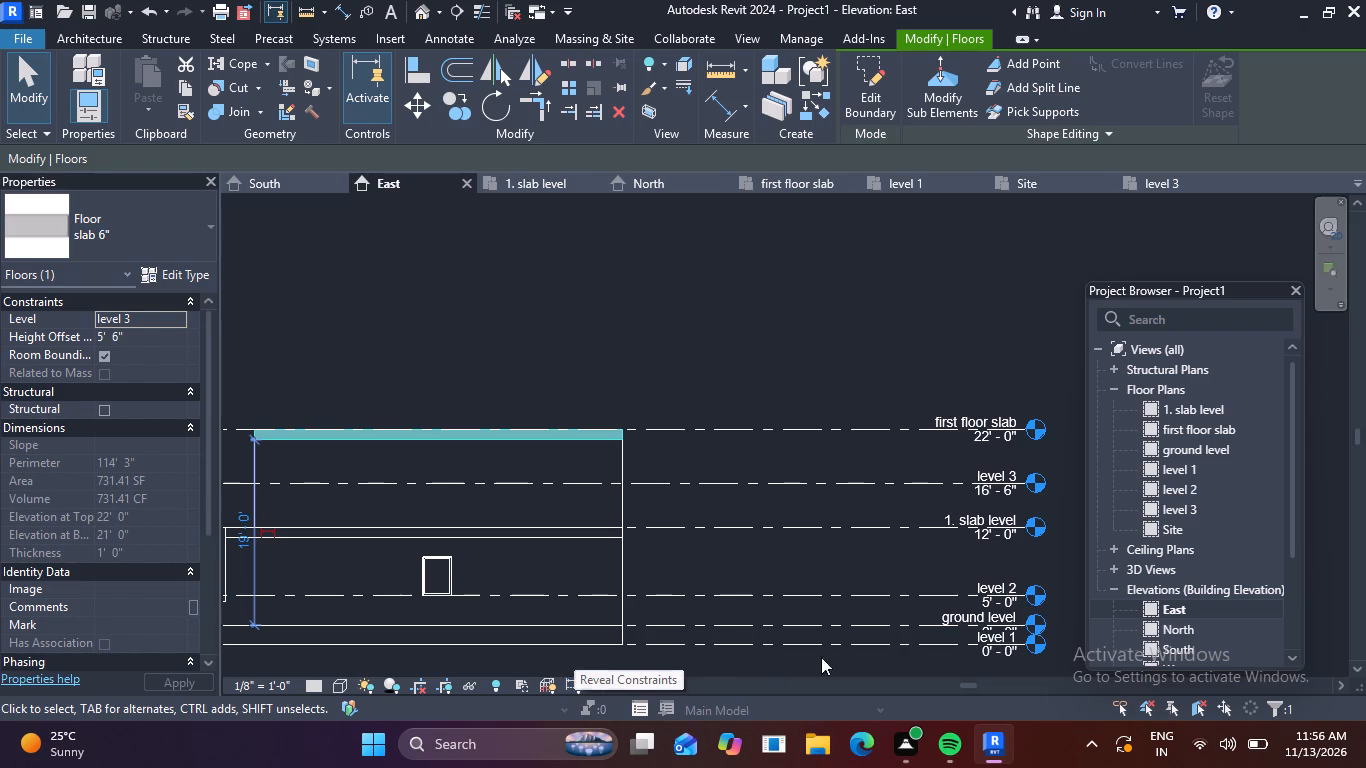
# Examine the slab's position against the walls and level lines across the whole East elevation.
pyautogui.scroll(-6, 538, 307)
pyautogui.scroll(-1, 680, 431)
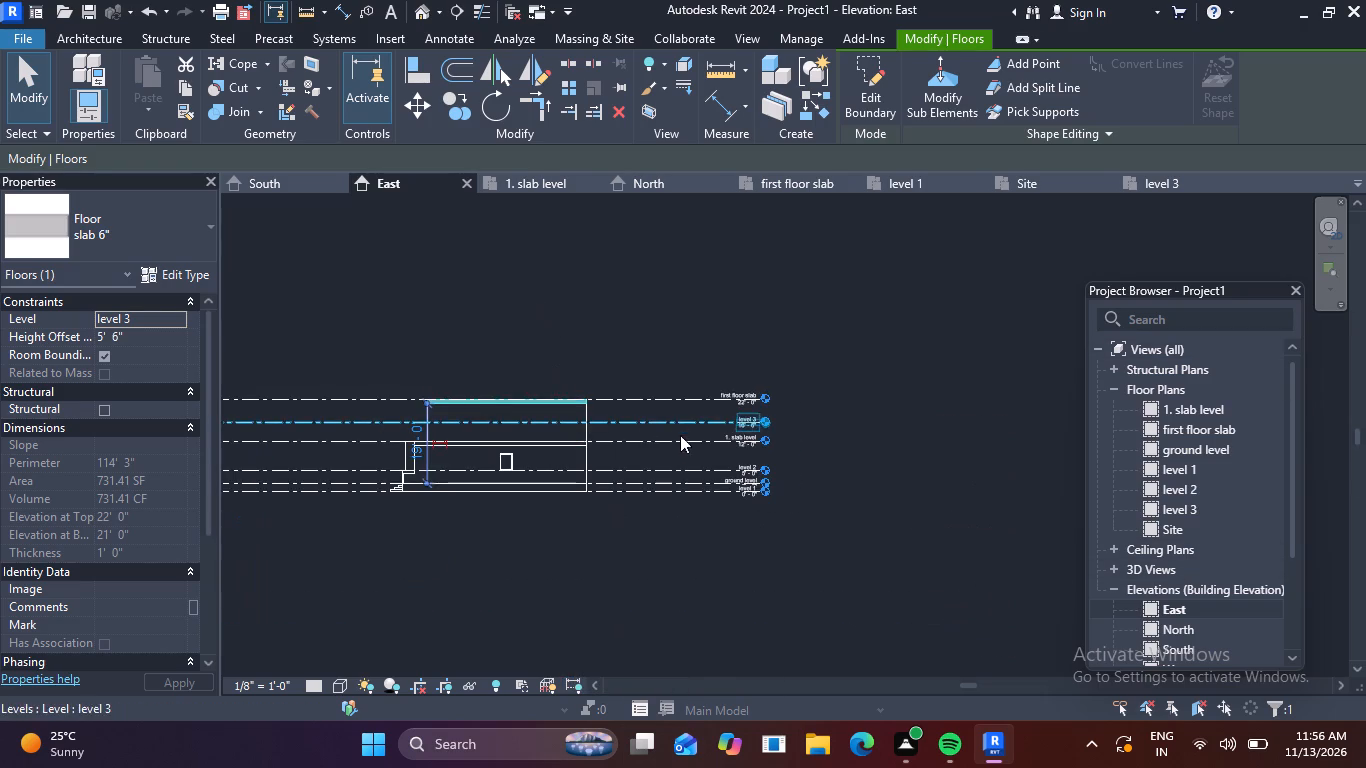
pyautogui.scroll(-1, 680, 435)
pyautogui.moveTo(587, 500); pyautogui.dragTo(742, 600, button='middle')
pyautogui.scroll(4, 721, 560)
pyautogui.moveTo(778, 619); pyautogui.dragTo(757, 553, button='middle')
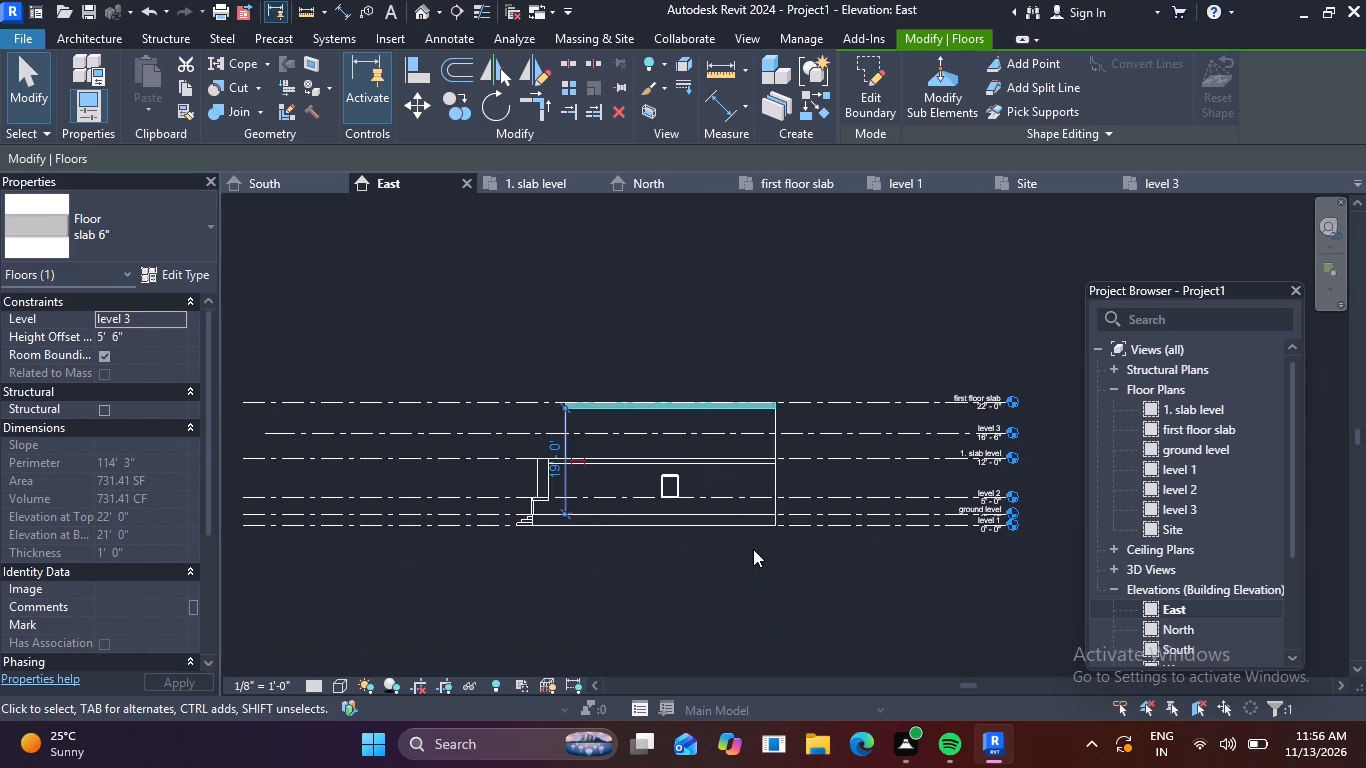
pyautogui.scroll(2, 741, 539)
pyautogui.moveTo(741, 539); pyautogui.dragTo(663, 577, button='middle')
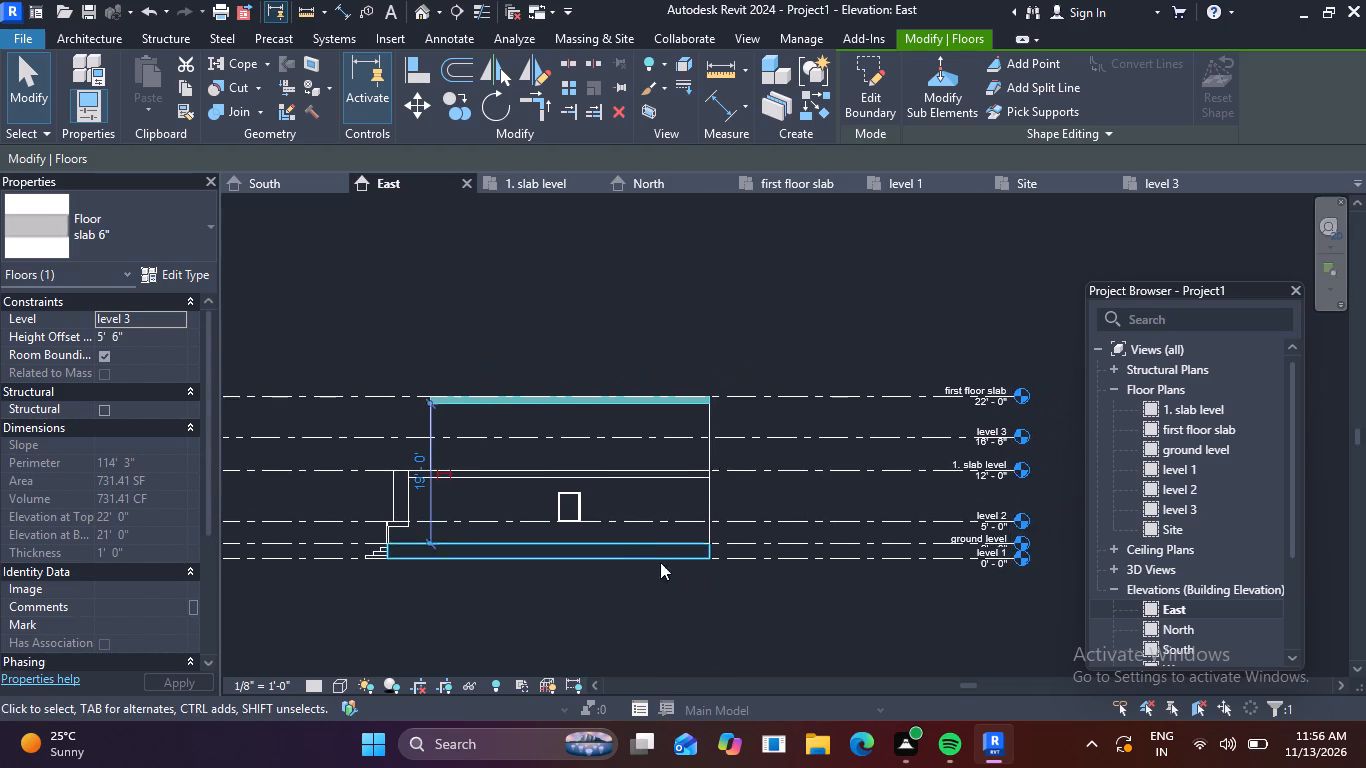
pyautogui.scroll(2, 649, 536)
pyautogui.scroll(-1, 649, 534)
pyautogui.moveTo(649, 534); pyautogui.dragTo(678, 539, button='middle')
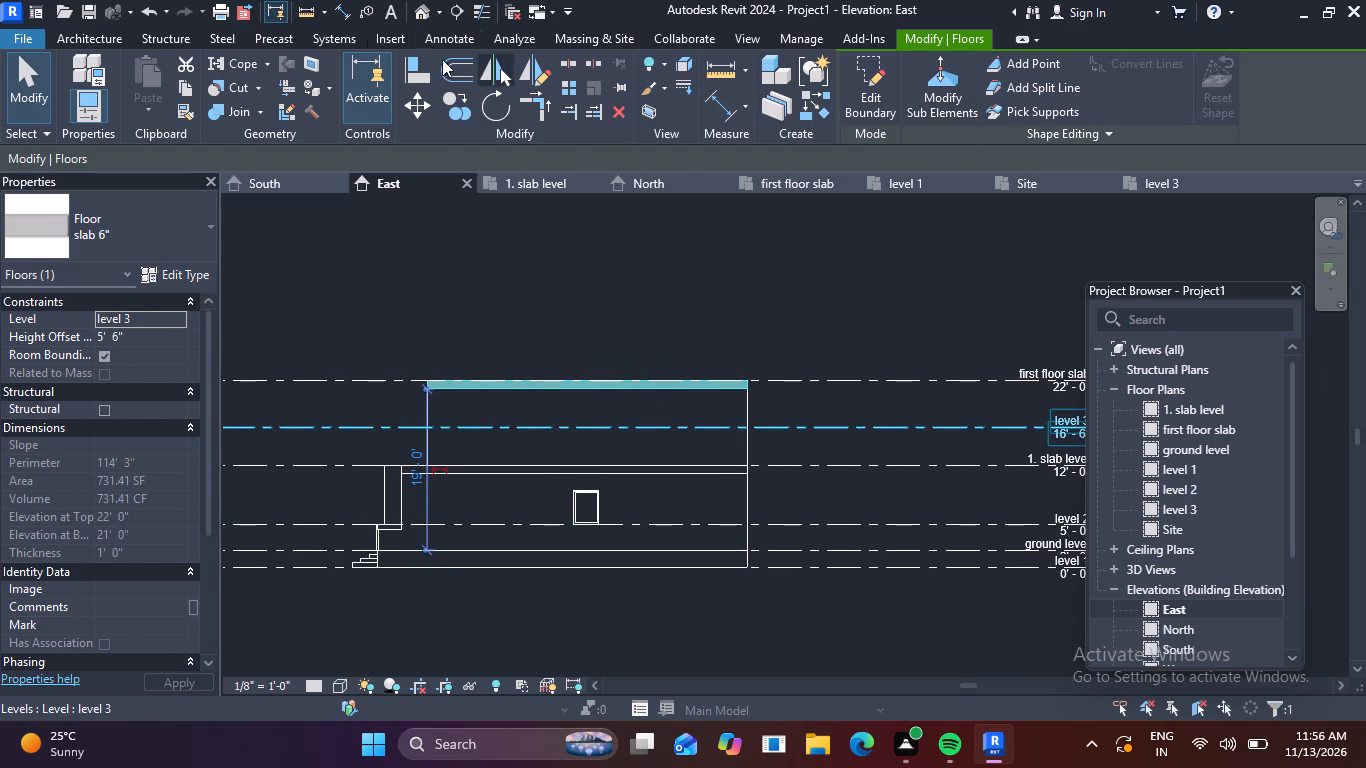
# Inspect the top slab in the 3D view from above, the front and the side, including its front overhang and where it meets the walls.
pyautogui.click(95, 35)
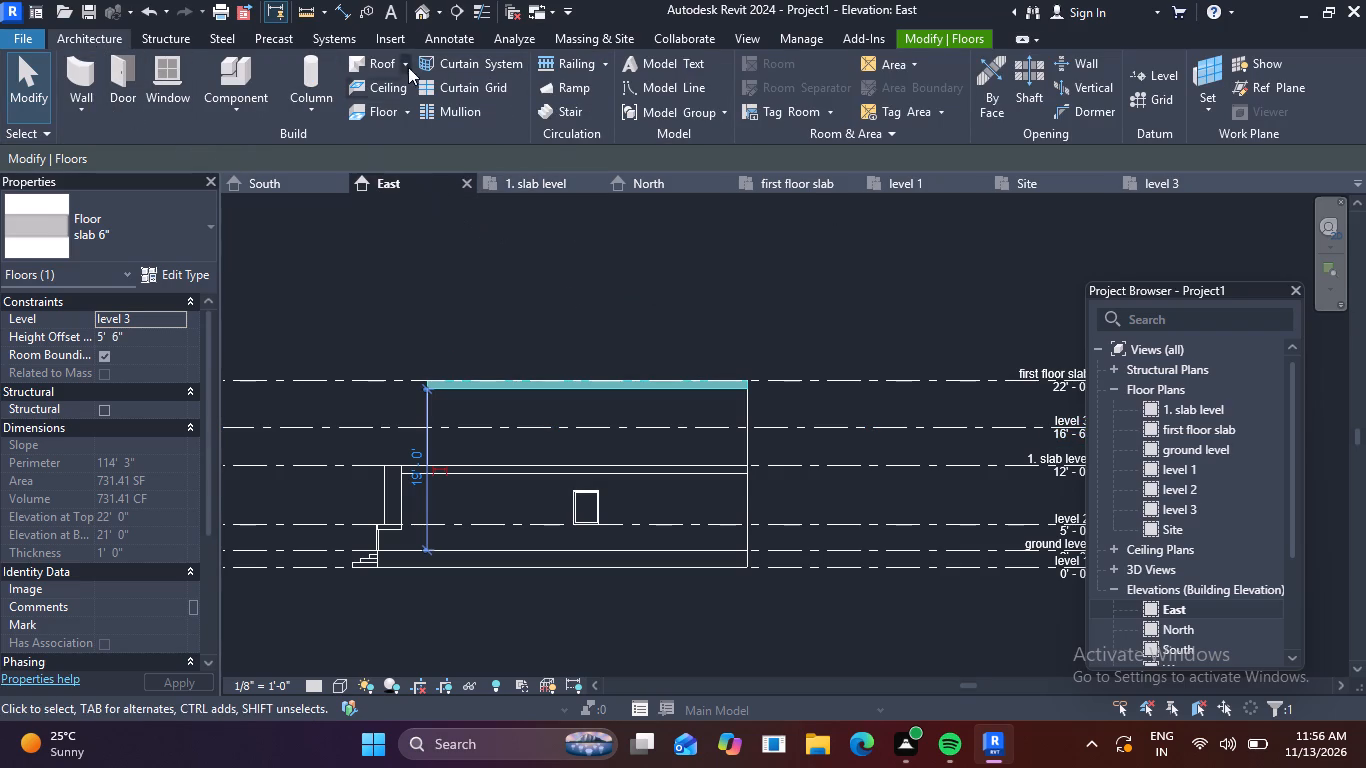
pyautogui.click(420, 12)
pyautogui.scroll(-3, 707, 474)
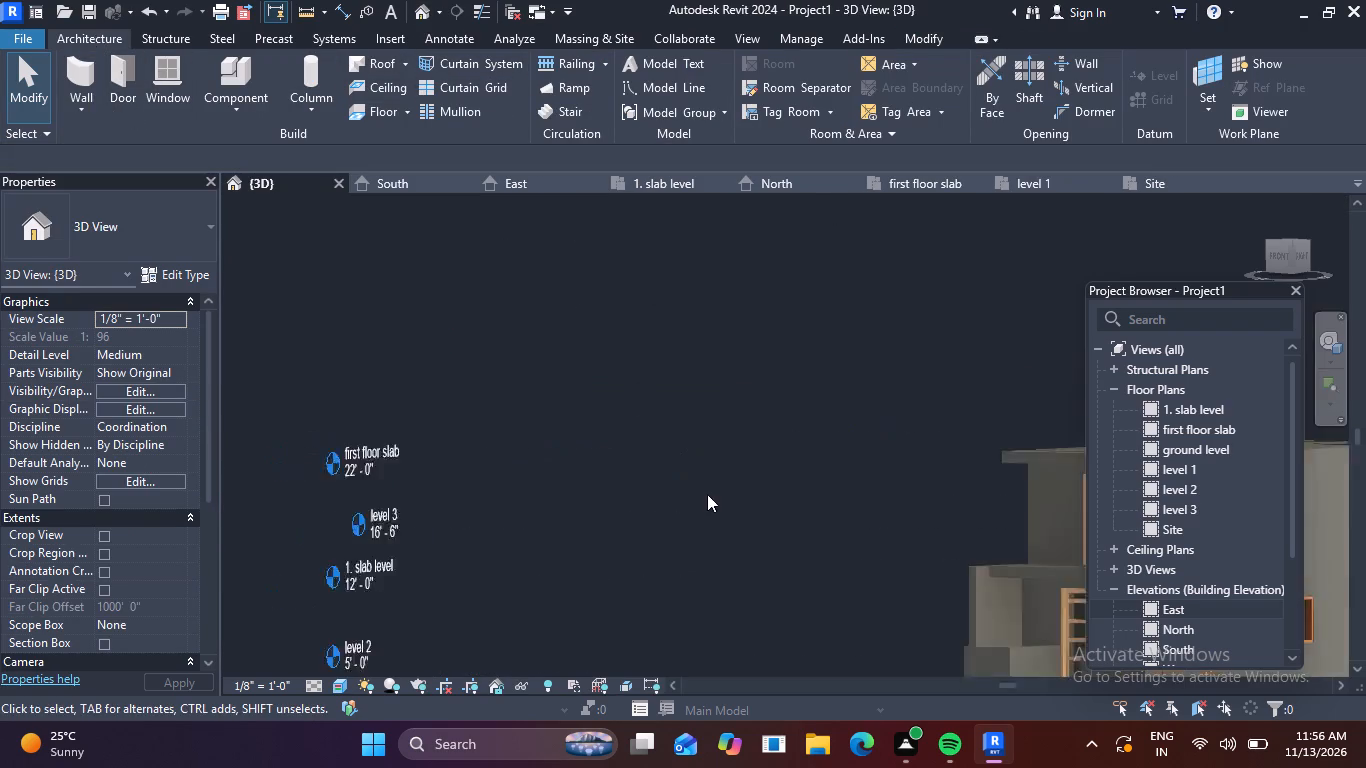
pyautogui.scroll(-2, 707, 494)
pyautogui.moveTo(686, 489); pyautogui.dragTo(446, 490, button='middle')
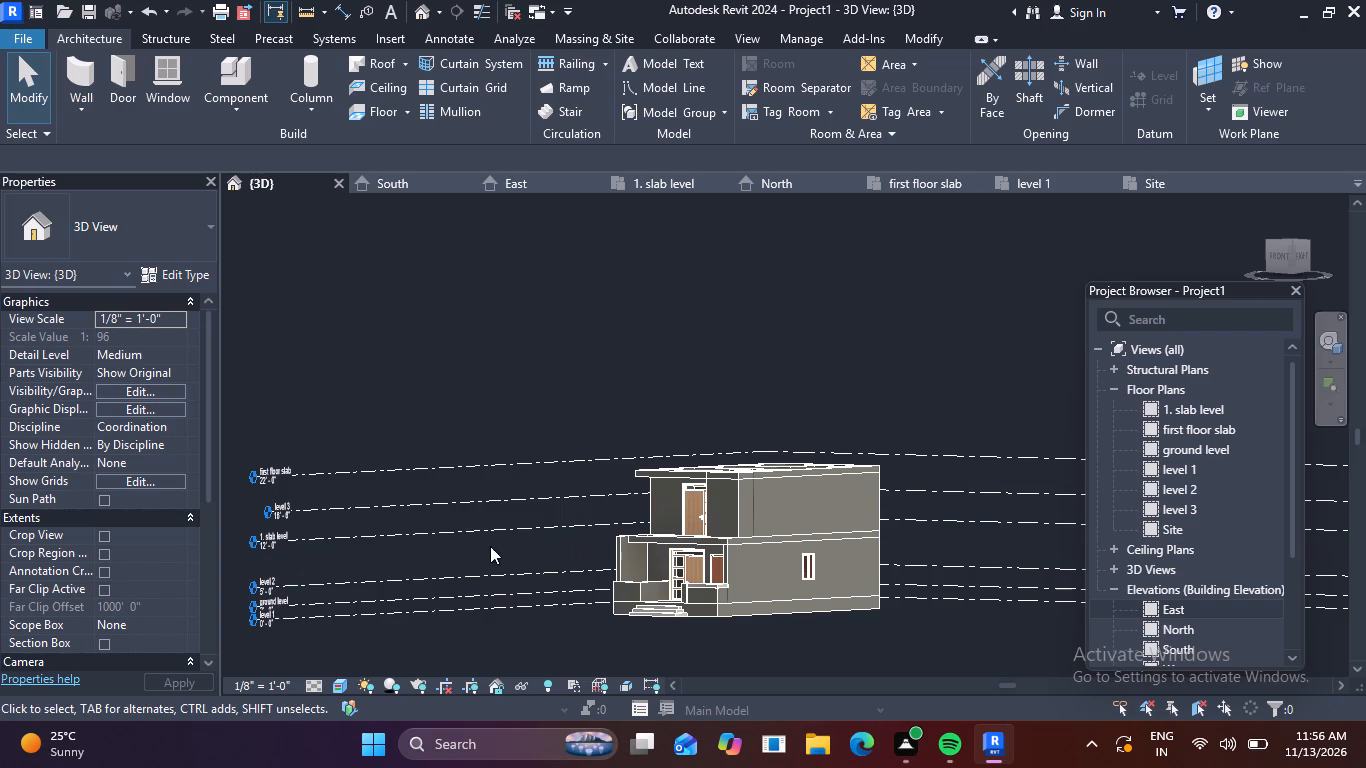
pyautogui.keyDown('shift'); pyautogui.moveTo(490, 546); pyautogui.dragTo(580, 683, button='middle'); pyautogui.keyUp('shift')
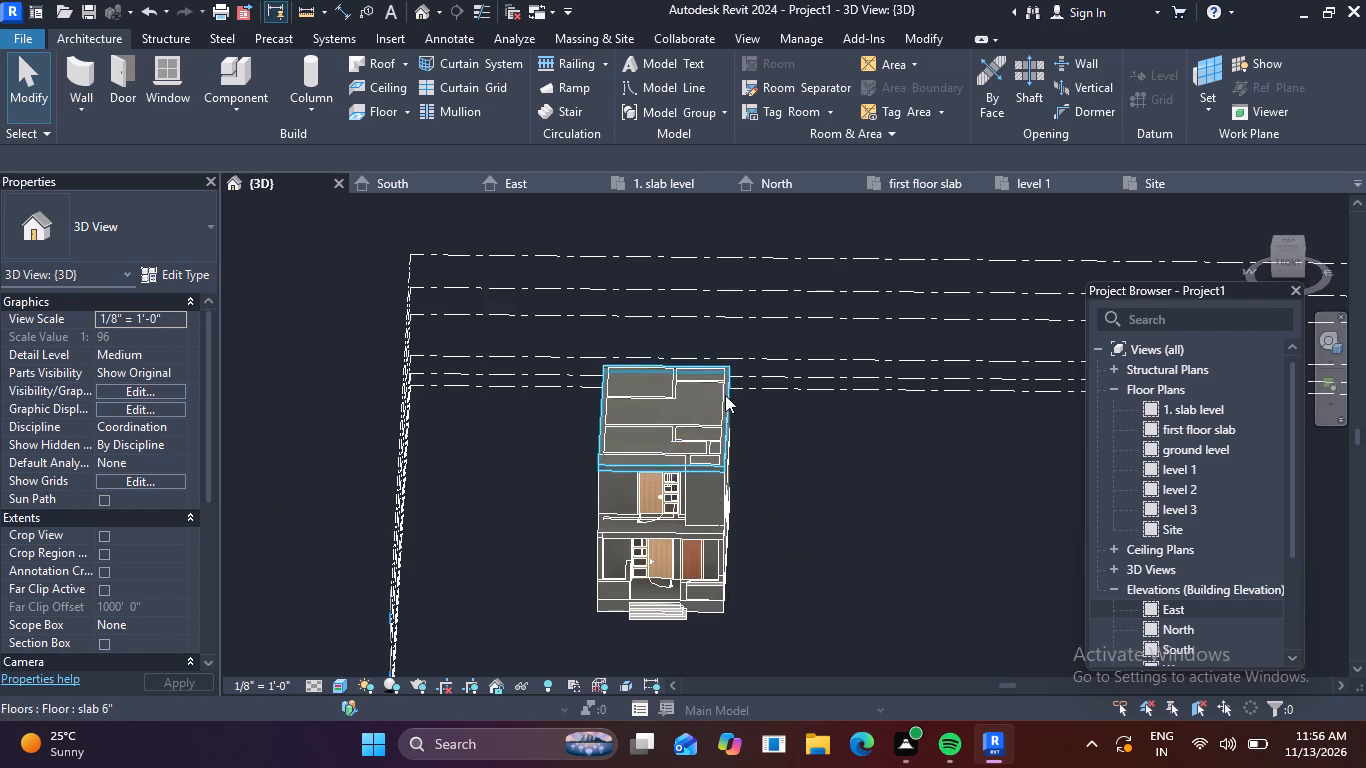
pyautogui.scroll(3, 699, 443)
pyautogui.moveTo(857, 586); pyautogui.dragTo(827, 688, button='middle')
pyautogui.scroll(5, 695, 535)
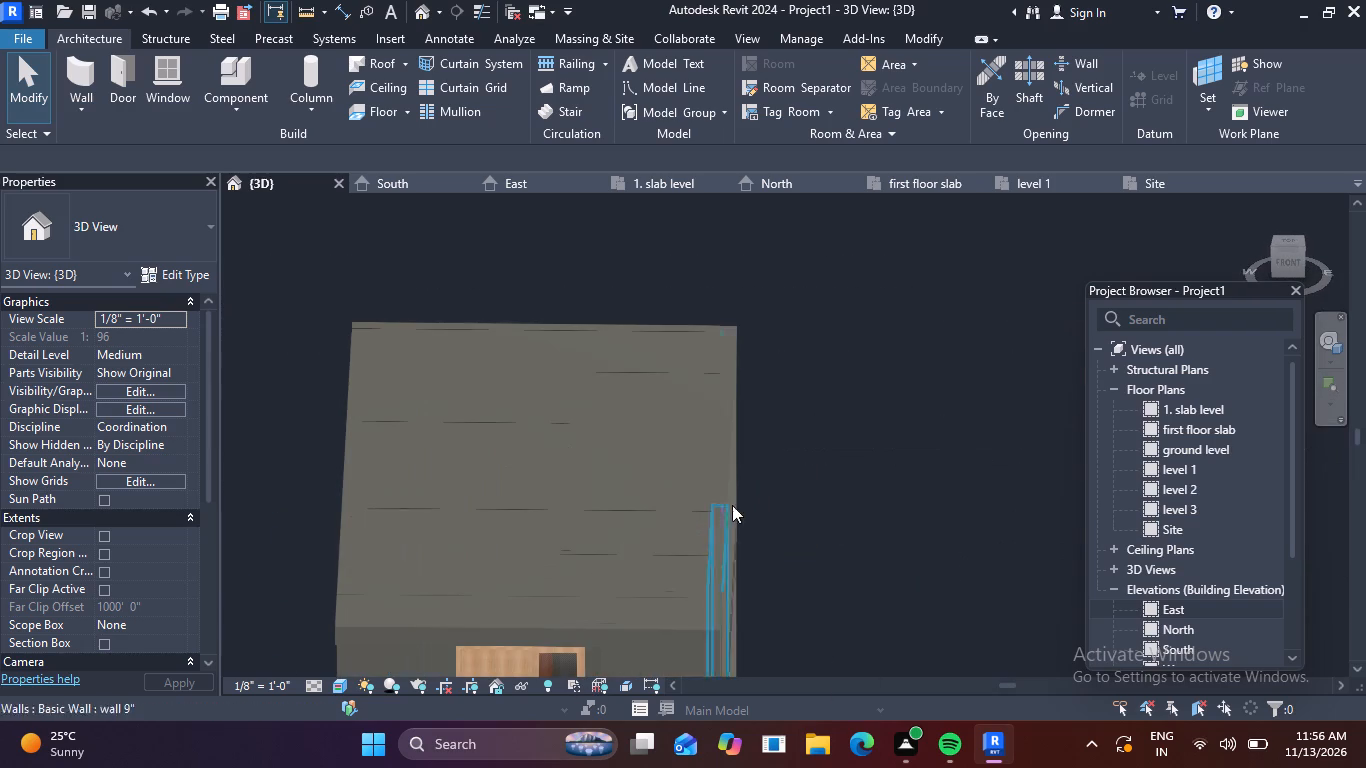
pyautogui.keyDown('shift'); pyautogui.moveTo(886, 573); pyautogui.dragTo(810, 458, button='middle'); pyautogui.keyUp('shift')
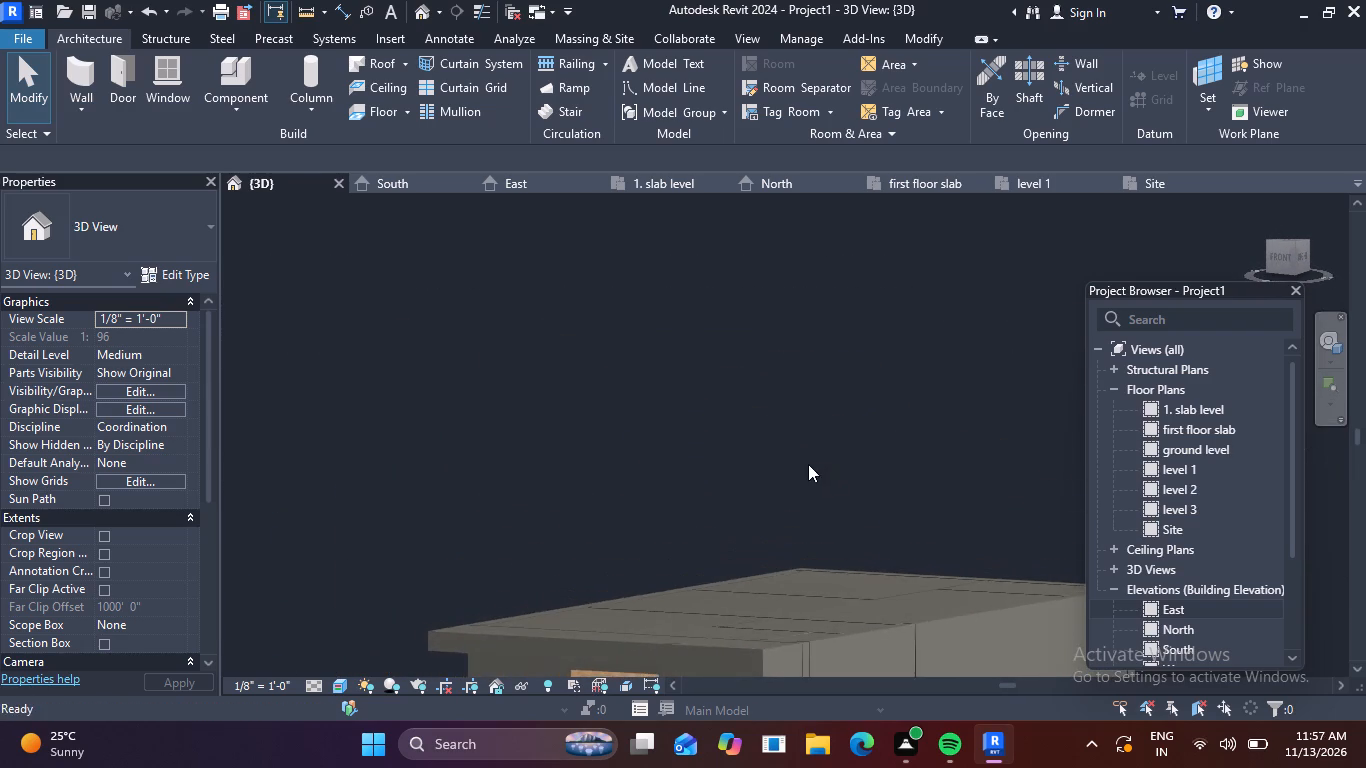
pyautogui.scroll(-3, 810, 521)
pyautogui.moveTo(809, 605); pyautogui.dragTo(760, 461, button='middle')
pyautogui.scroll(3, 730, 562)
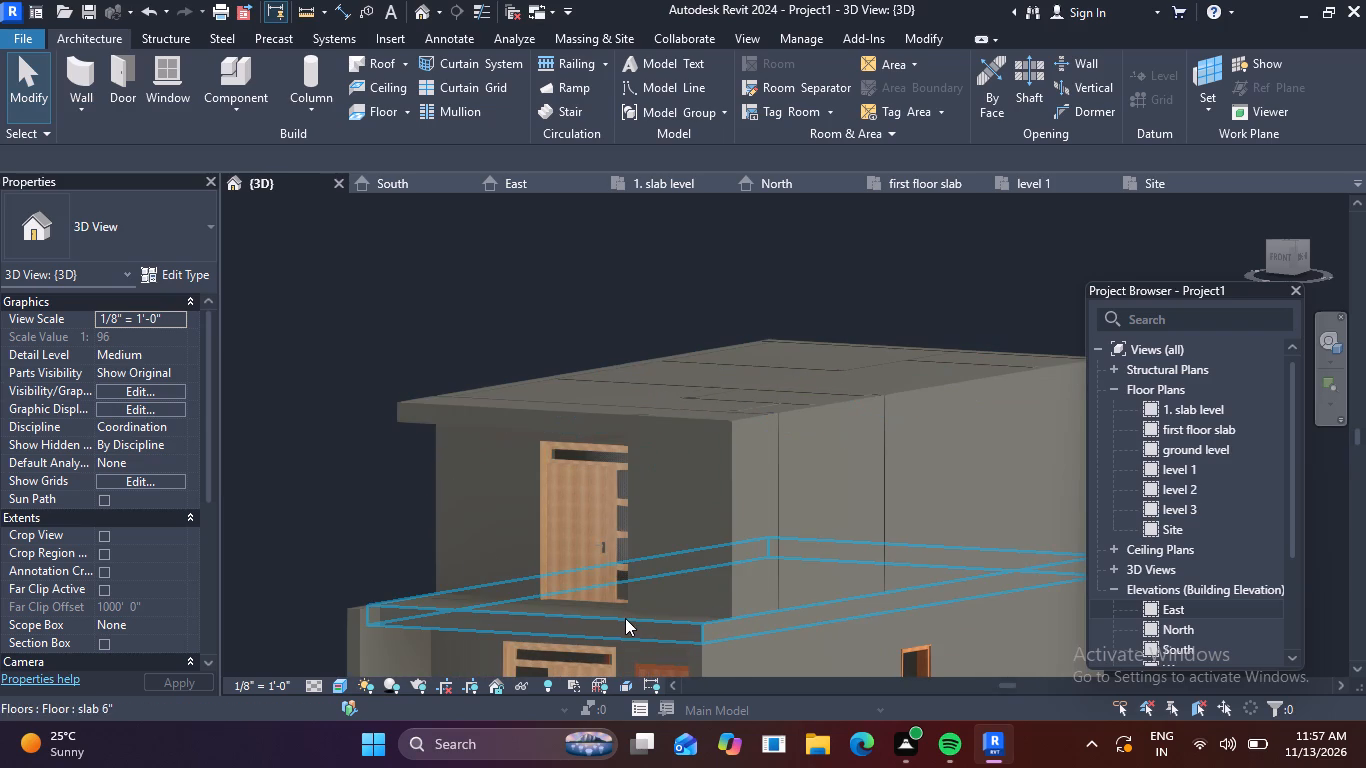
pyautogui.click(693, 431)
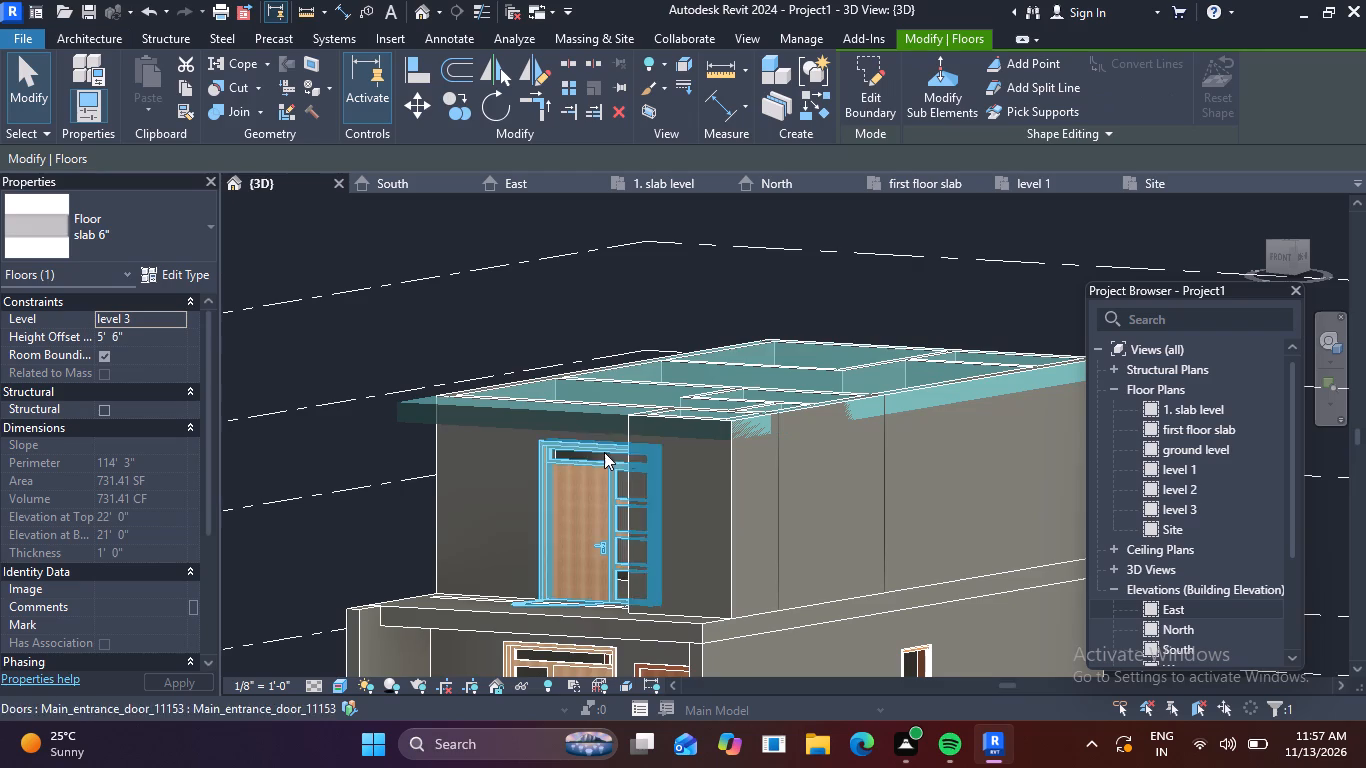
pyautogui.keyDown('shift'); pyautogui.moveTo(616, 548); pyautogui.dragTo(501, 547, button='middle'); pyautogui.keyUp('shift')
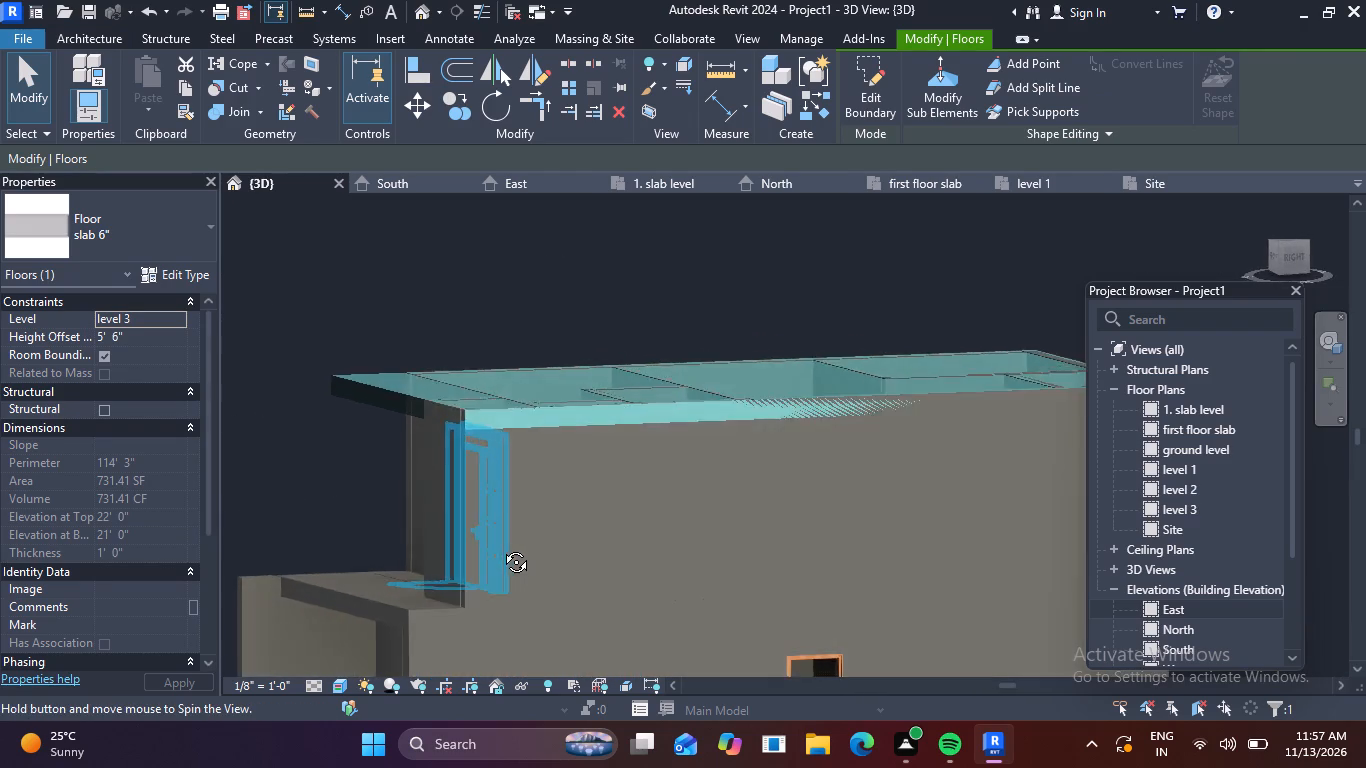
pyautogui.keyDown('shift'); pyautogui.moveTo(501, 547); pyautogui.dragTo(447, 544, button='middle'); pyautogui.keyUp('shift')
pyautogui.moveTo(457, 535); pyautogui.dragTo(733, 534, button='middle')
pyautogui.scroll(3, 639, 401)
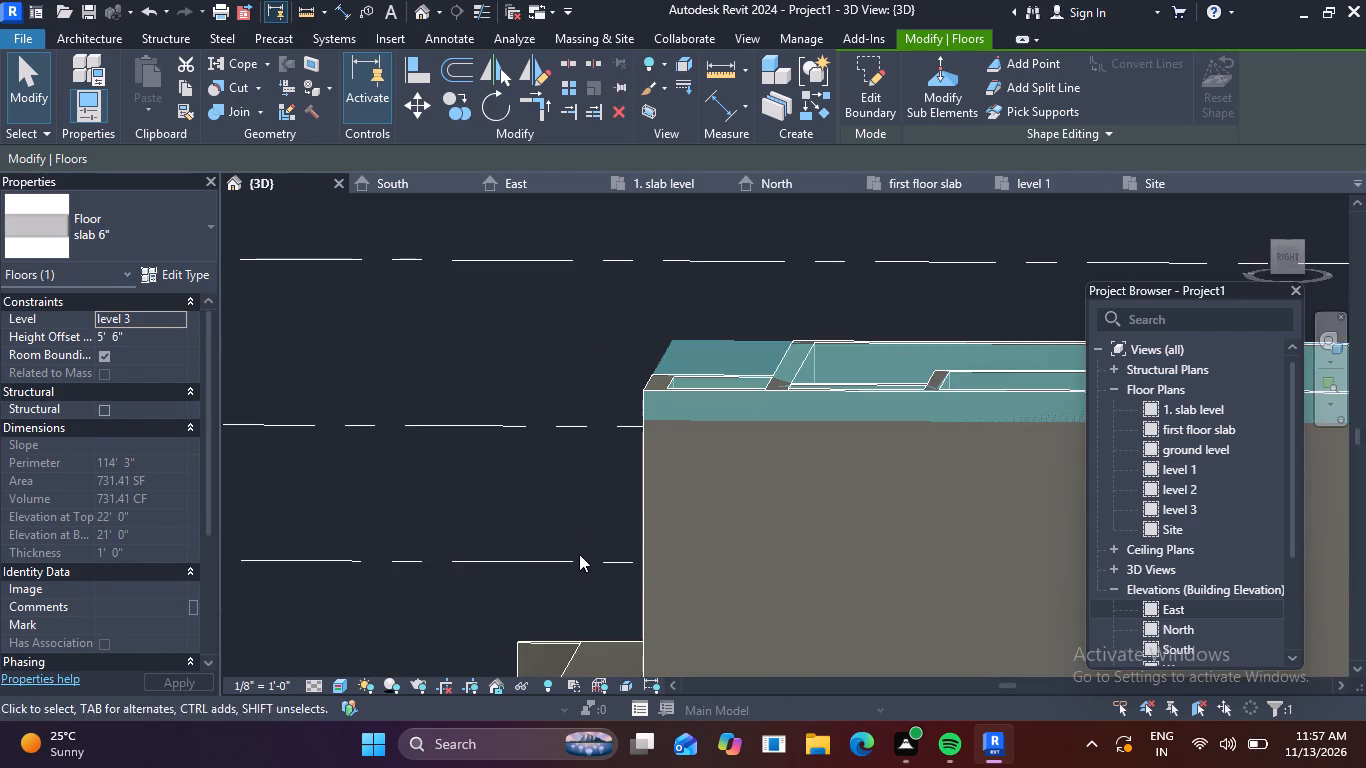
pyautogui.scroll(-4, 580, 557)
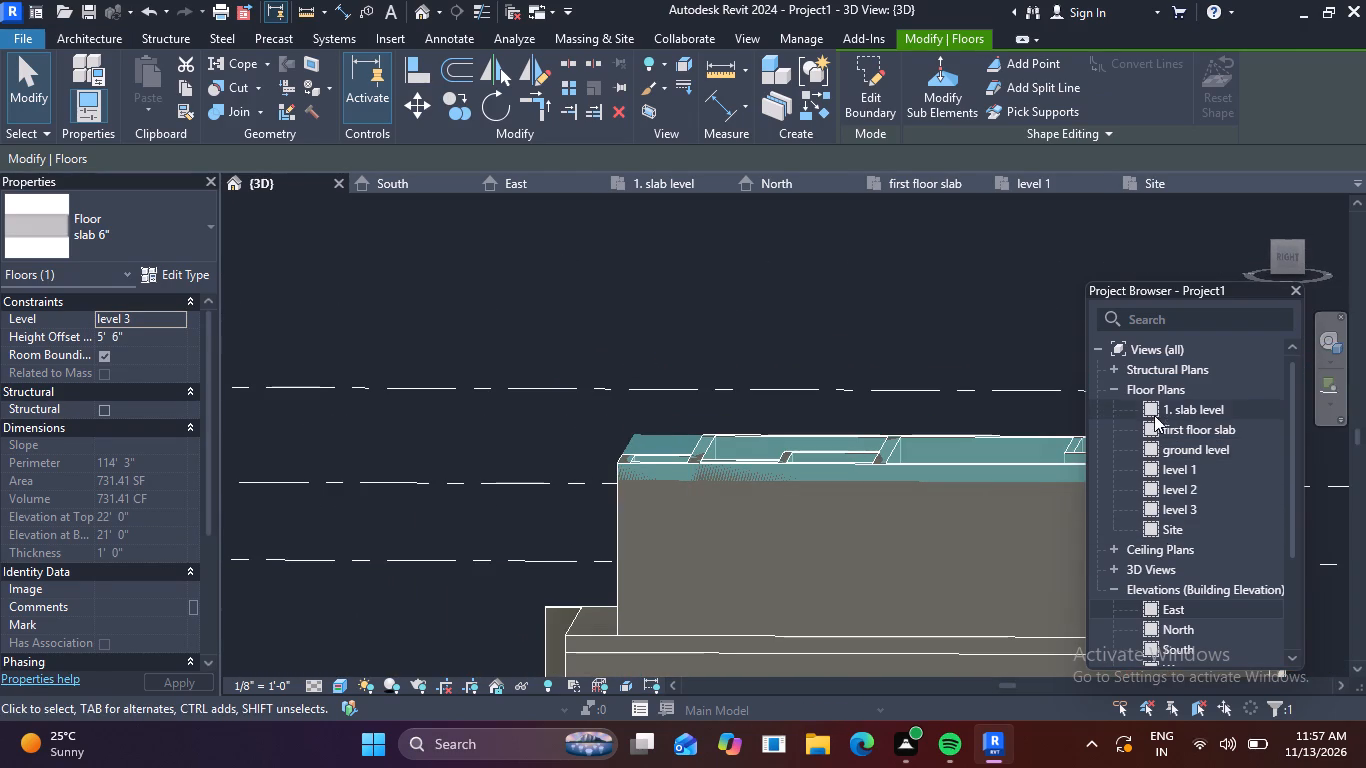
# Look through the level 3 and first floor slab floor plans.
pyautogui.doubleClick(1147, 504)
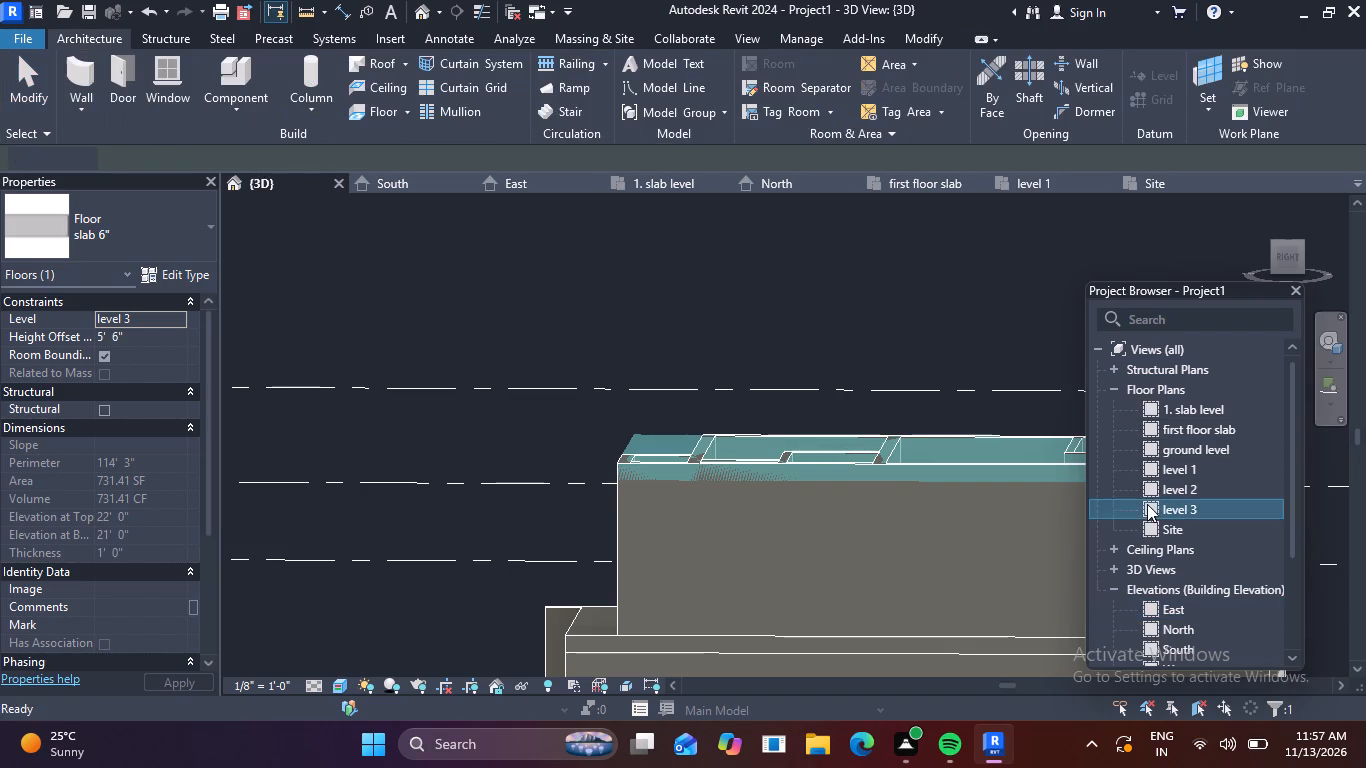
pyautogui.scroll(-2, 754, 534)
pyautogui.moveTo(743, 573); pyautogui.dragTo(733, 516, button='middle')
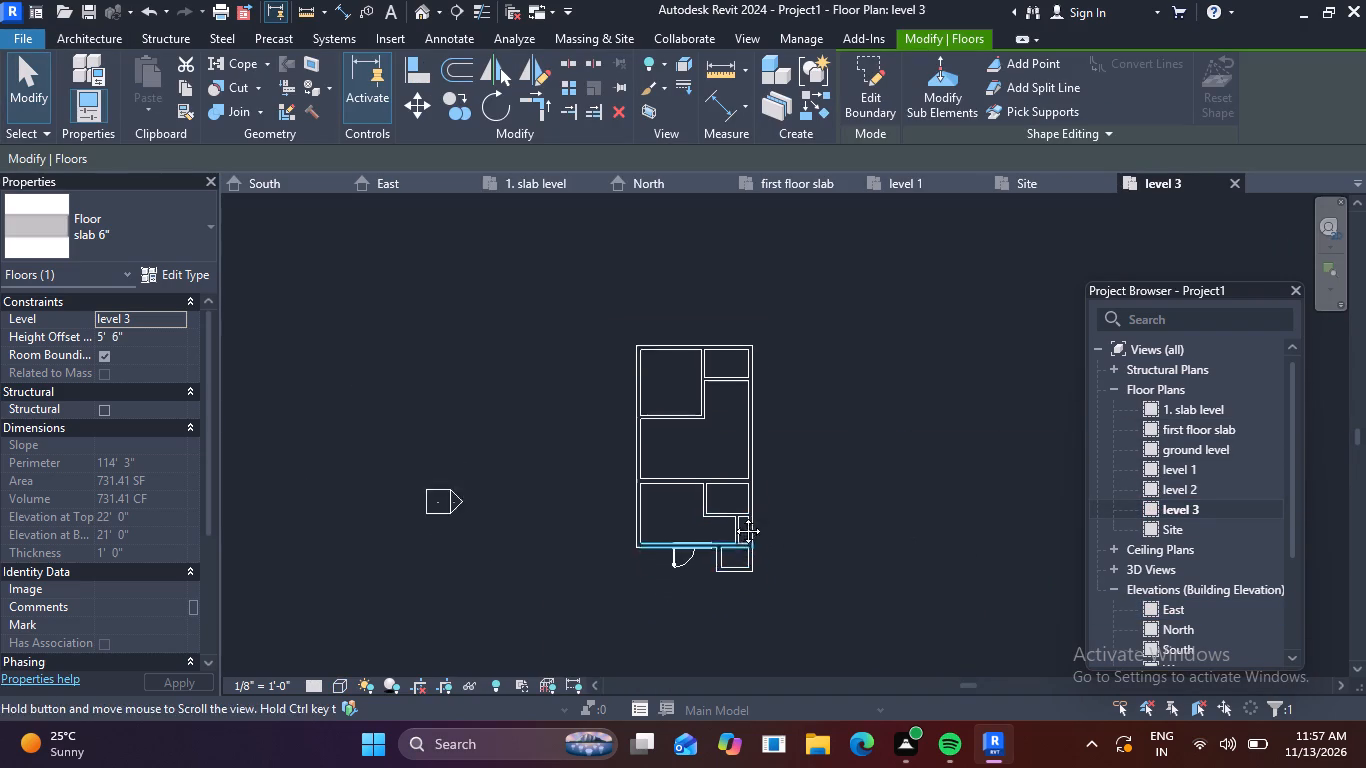
pyautogui.moveTo(733, 516); pyautogui.dragTo(730, 491, button='middle')
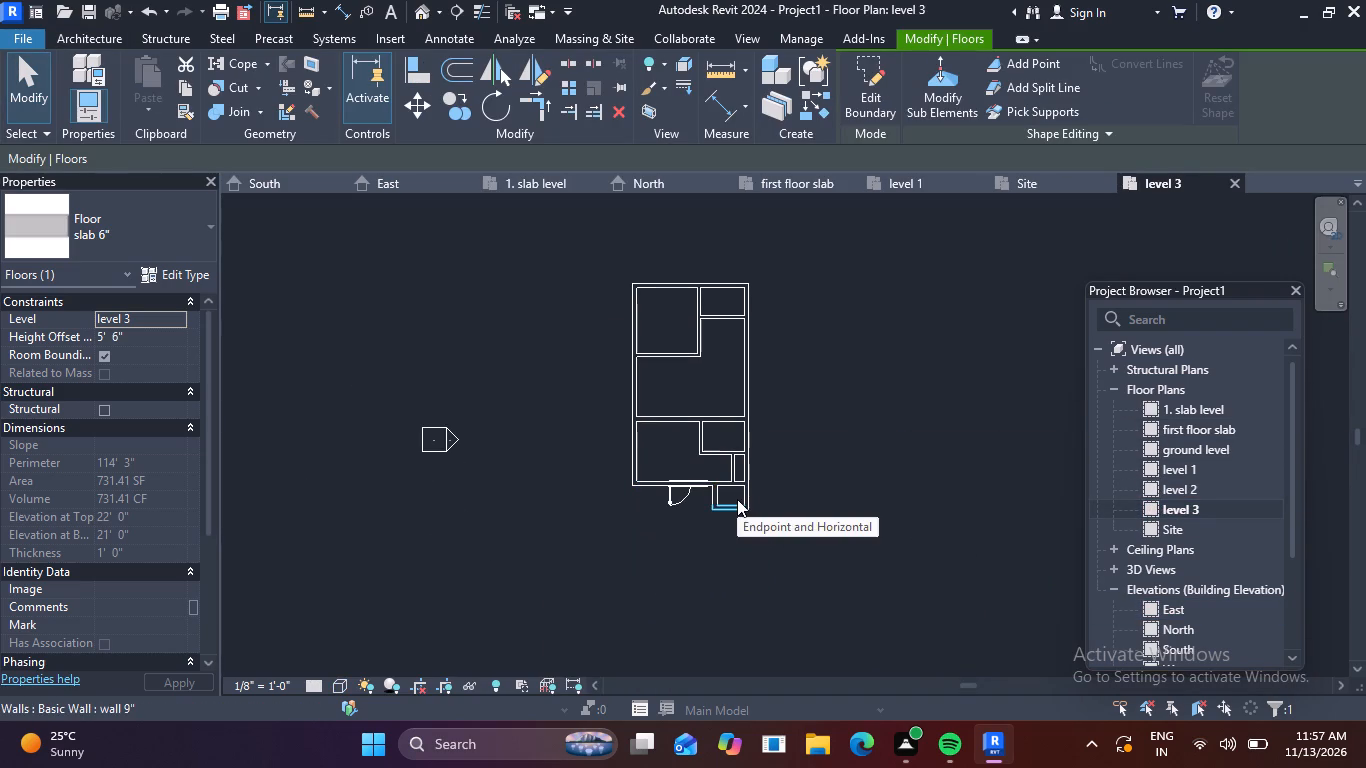
pyautogui.doubleClick(1153, 426)
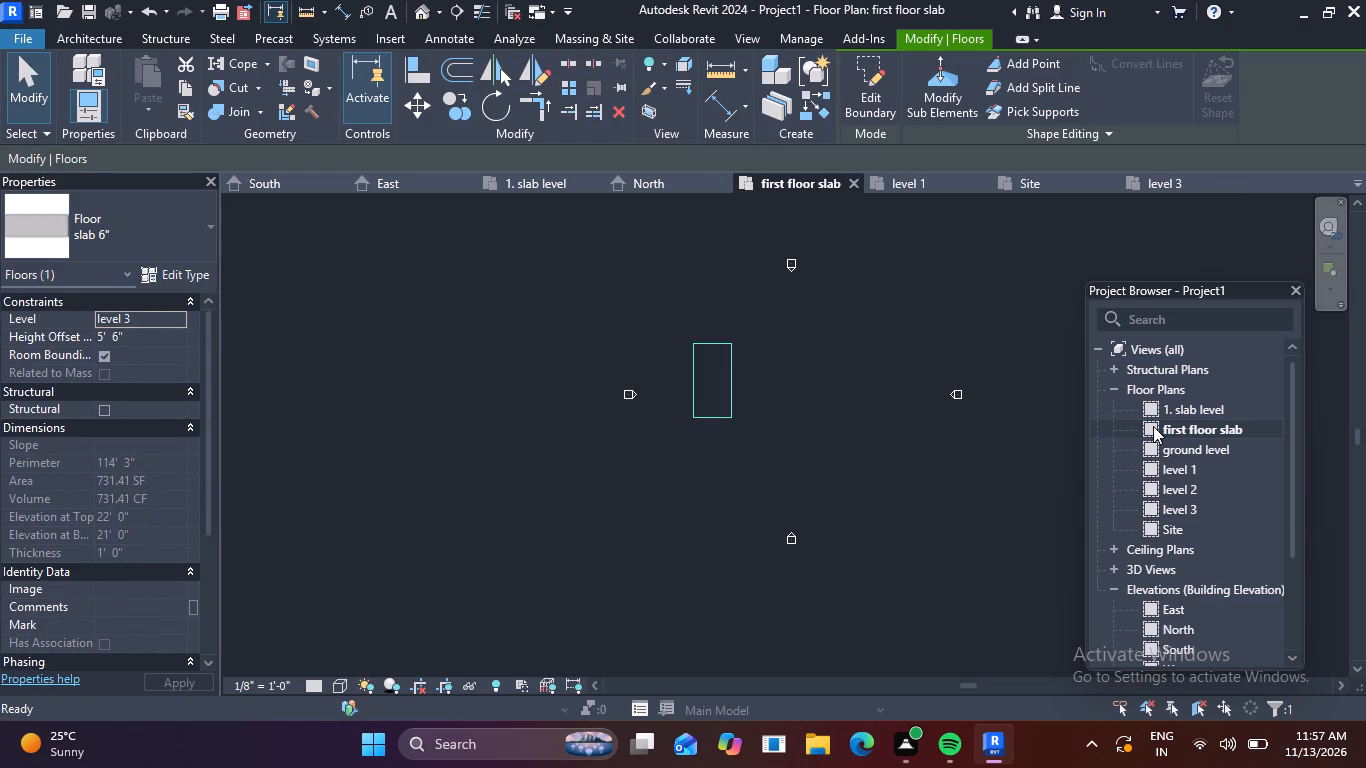
# Look through the level 3, level 1 and 1. slab level floor plans, comparing the wall outlines and the front porch footprint.
pyautogui.doubleClick(1148, 515)
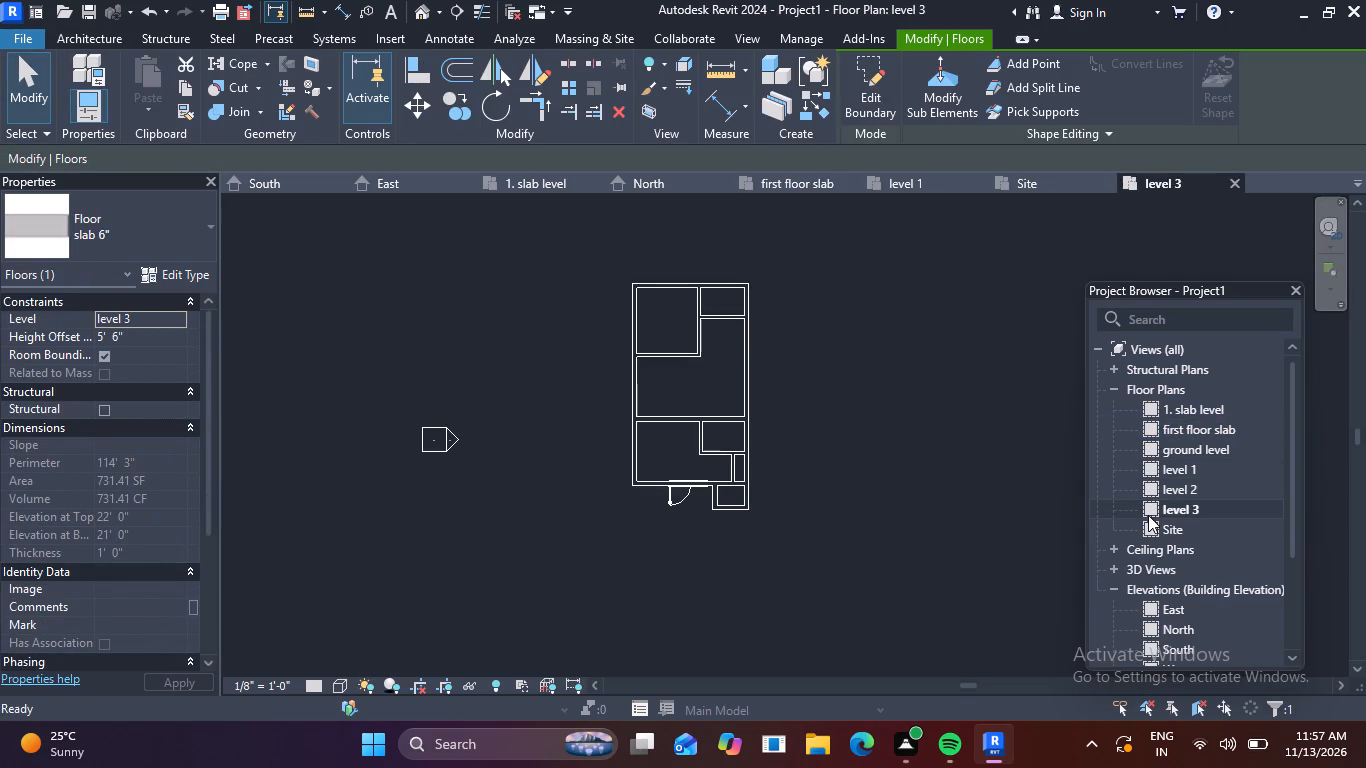
pyautogui.doubleClick(1147, 475)
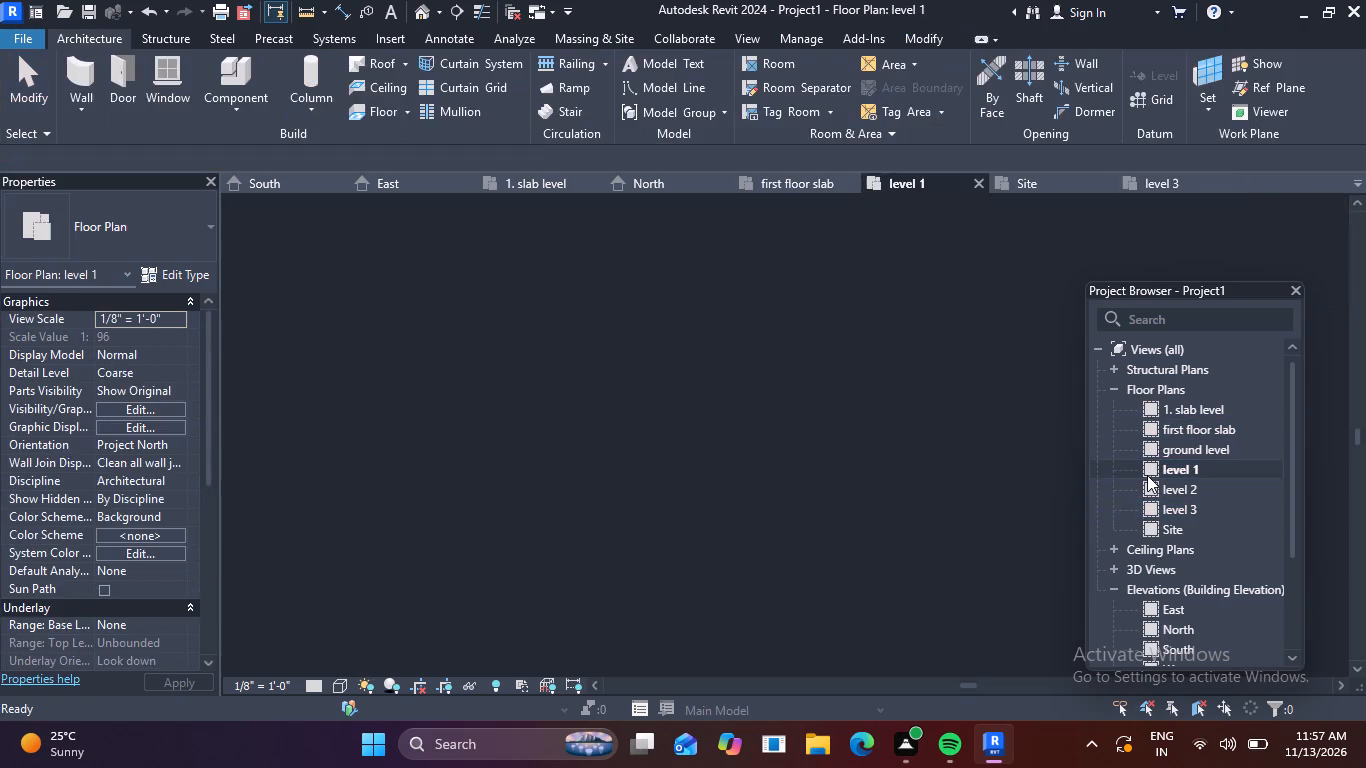
pyautogui.scroll(-3, 954, 577)
pyautogui.moveTo(948, 581); pyautogui.dragTo(906, 501, button='middle')
pyautogui.scroll(2, 811, 581)
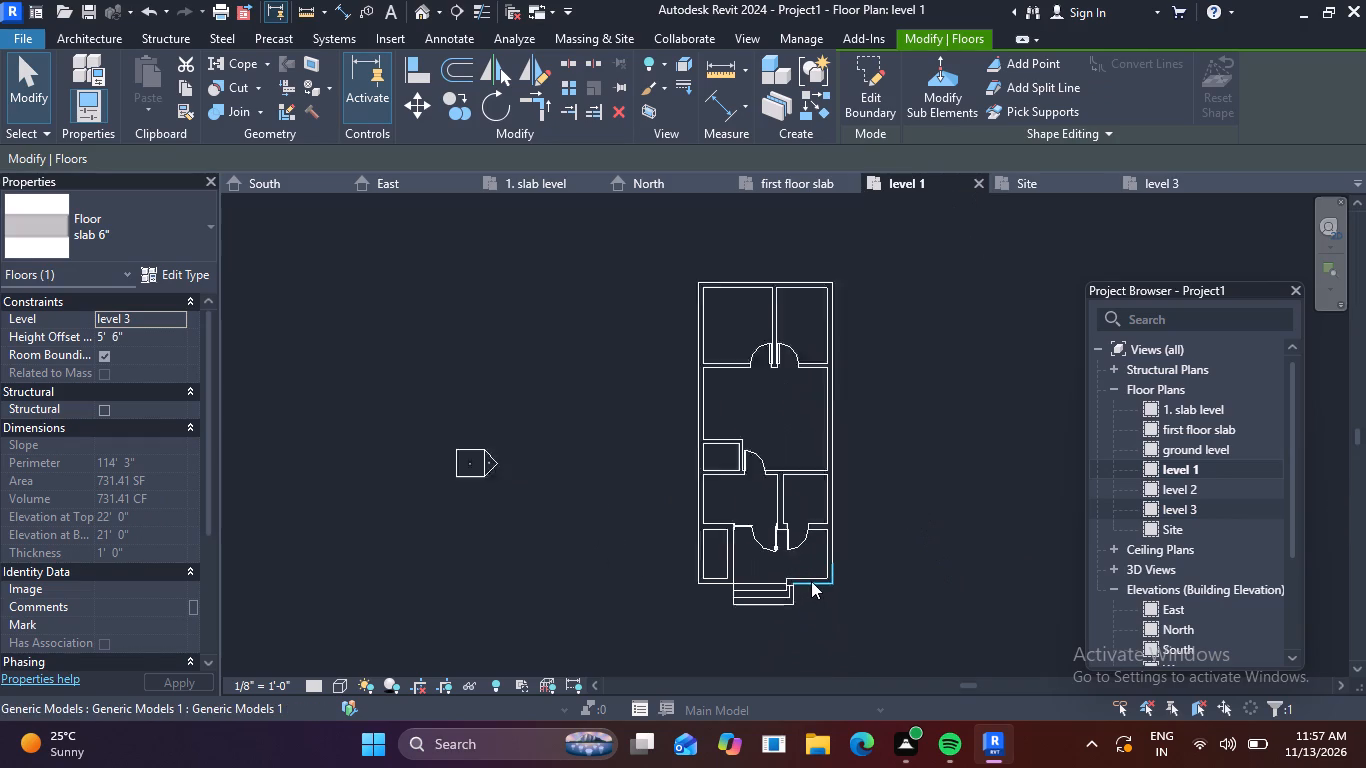
pyautogui.scroll(5, 811, 581)
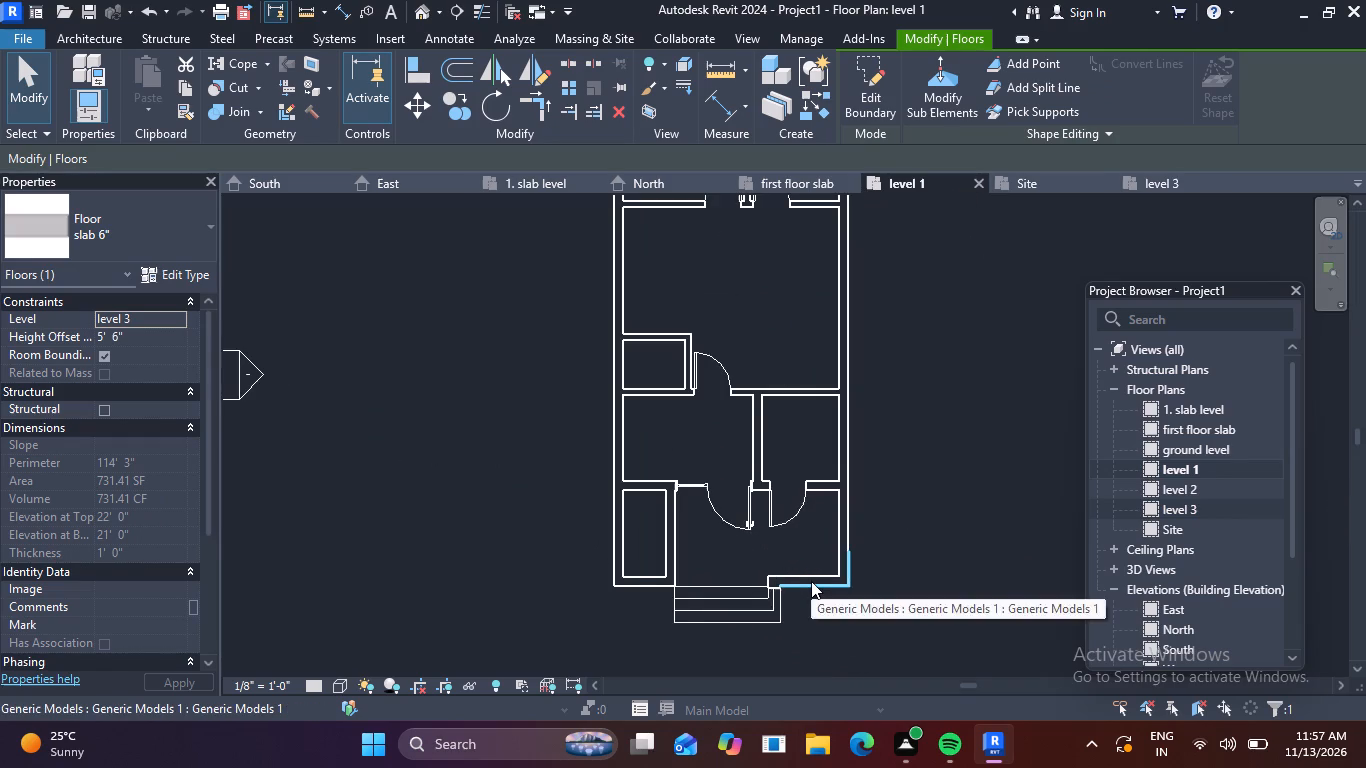
pyautogui.scroll(-2, 811, 581)
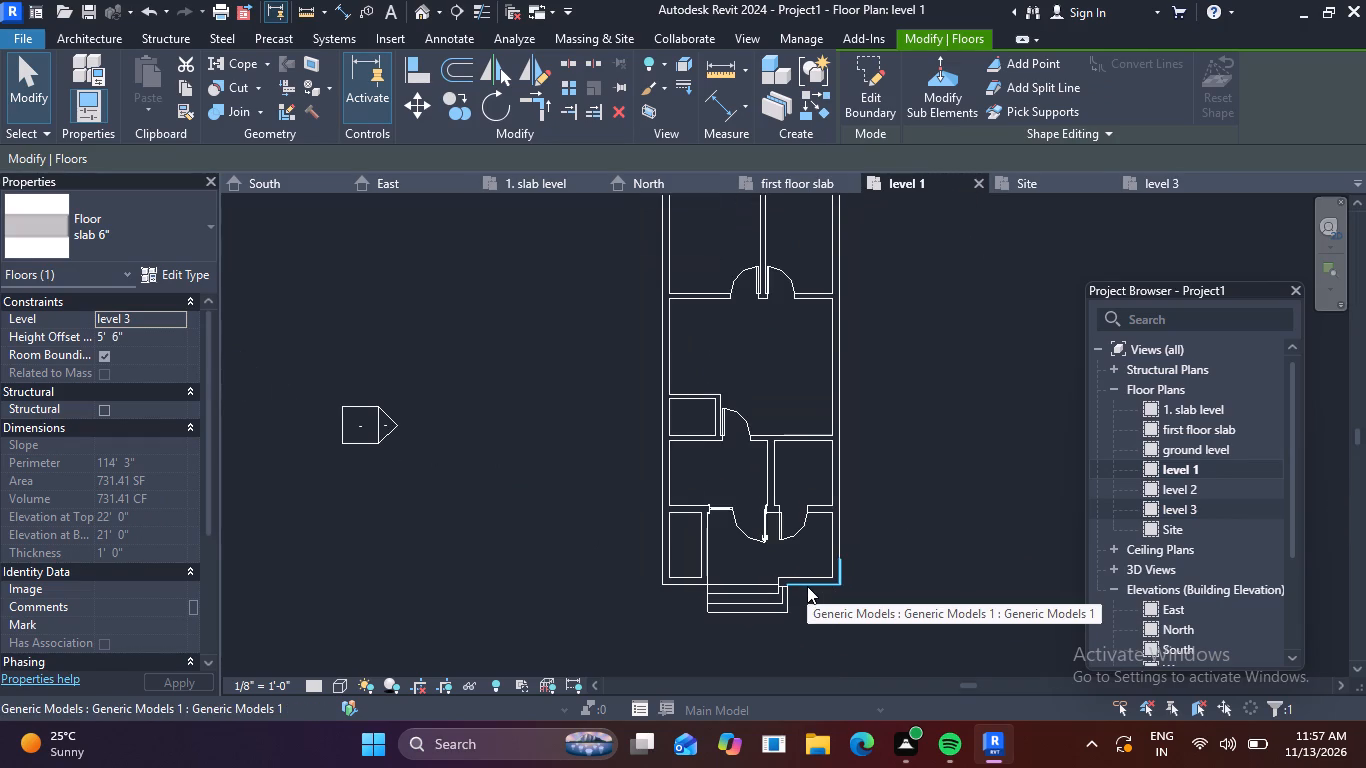
pyautogui.scroll(-1, 807, 586)
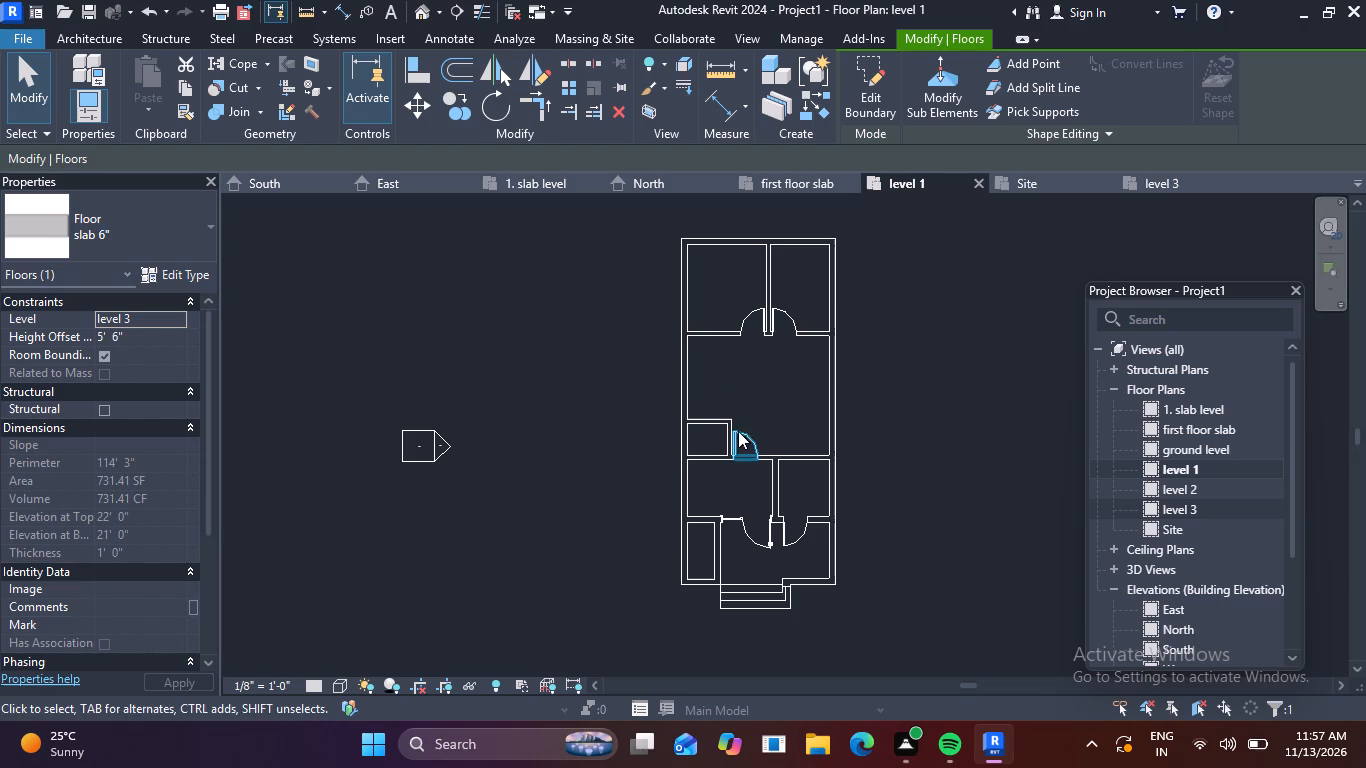
pyautogui.doubleClick(1155, 408)
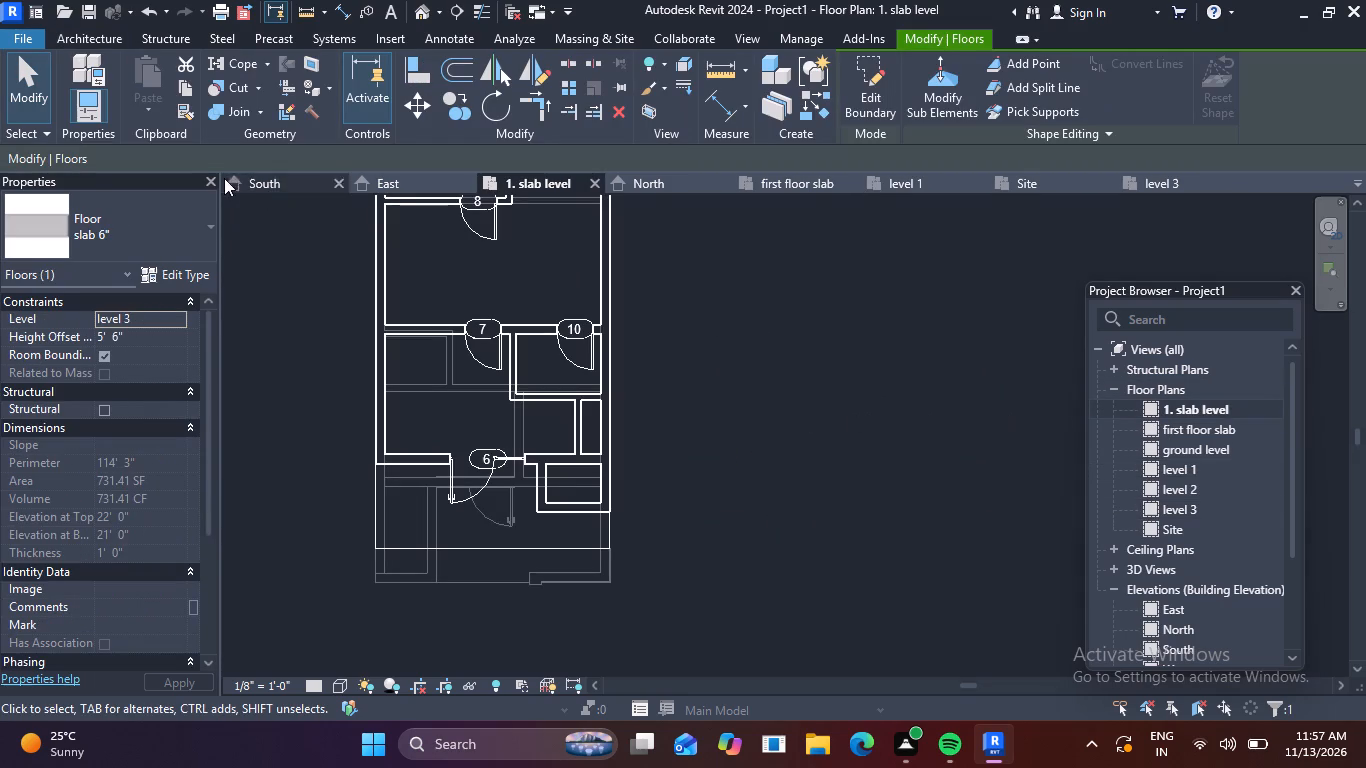
# Delete the top slab above the upper-storey walls in the East elevation.
pyautogui.click(367, 182)
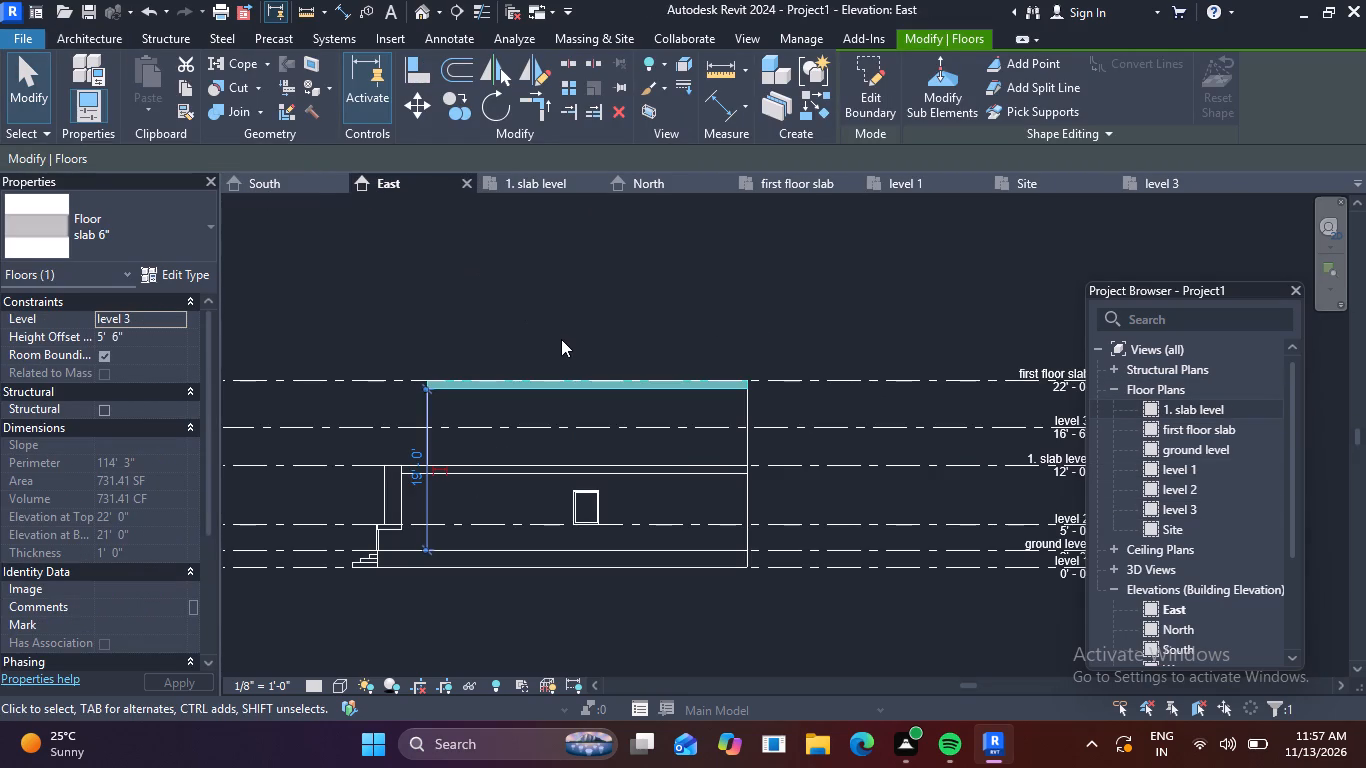
pyautogui.press('Delete')
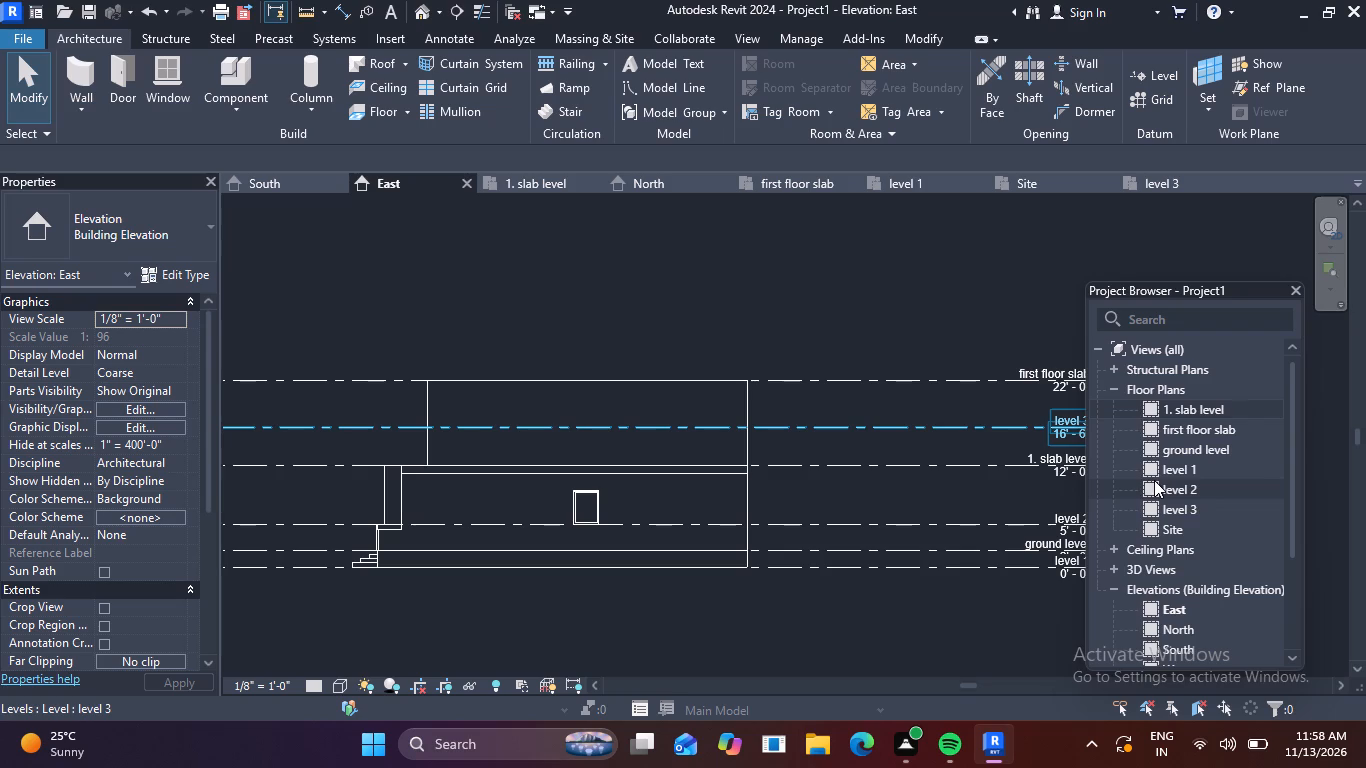
# On the level 2 plan, create a slab 6" floor around the full outer footprint including the porch, about 19' 4 1/2" wide, without attaching walls.
pyautogui.scroll(-1, 956, 516)
pyautogui.scroll(3, 921, 544)
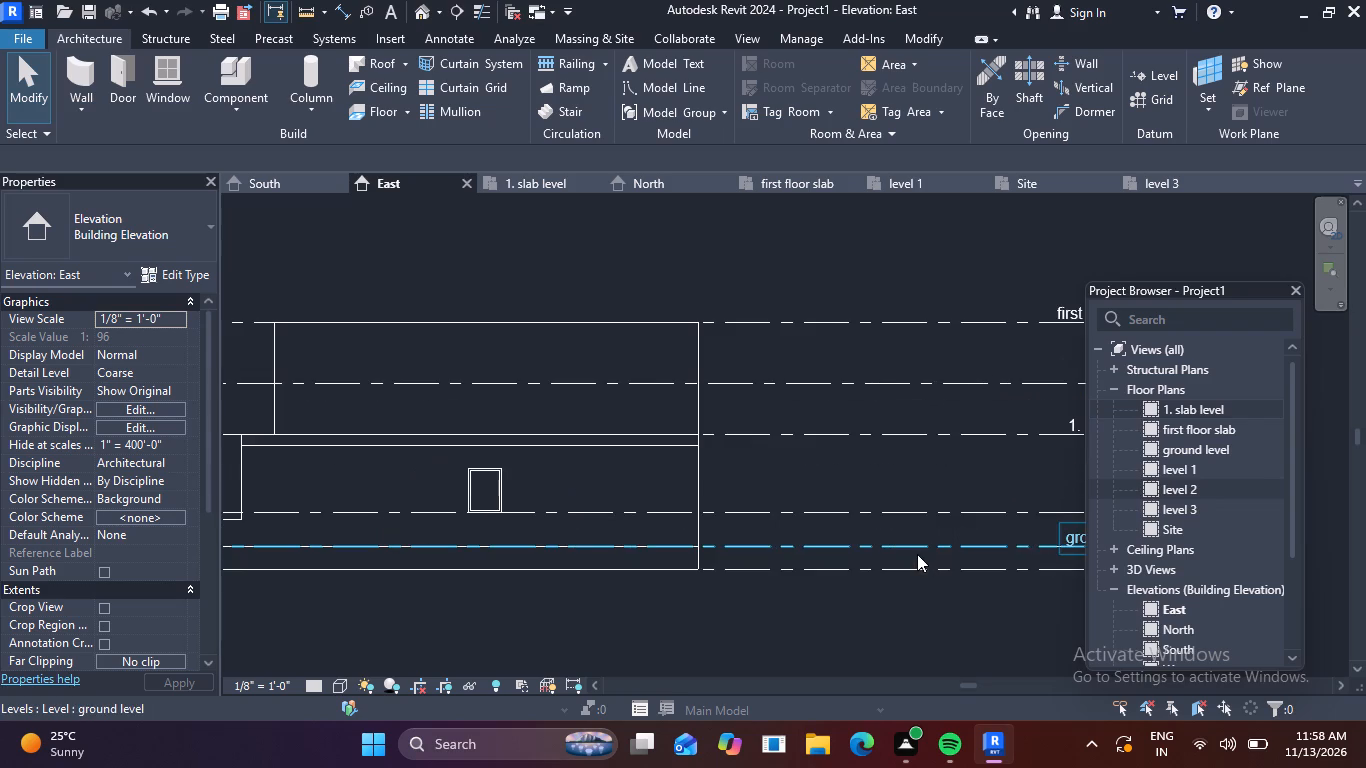
pyautogui.moveTo(900, 552); pyautogui.dragTo(700, 566, button='middle')
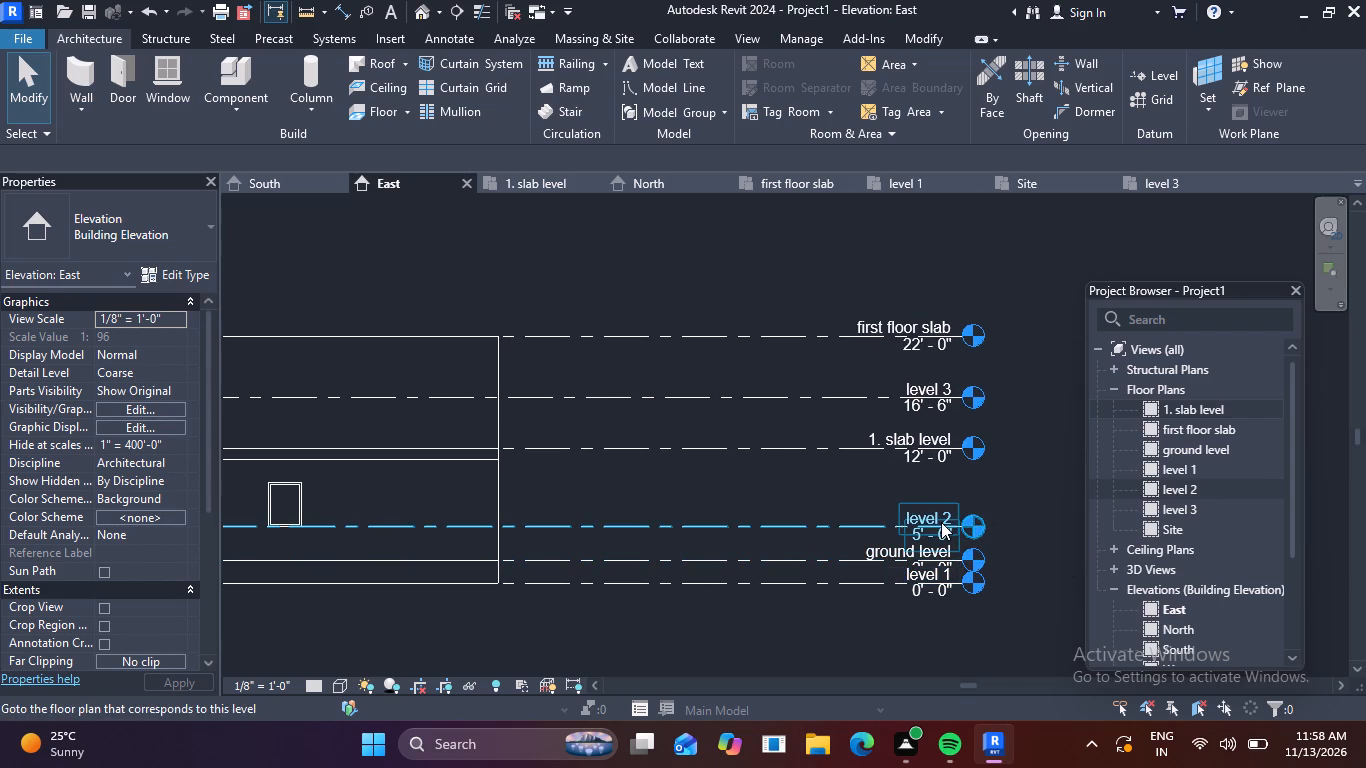
pyautogui.scroll(-4, 776, 534)
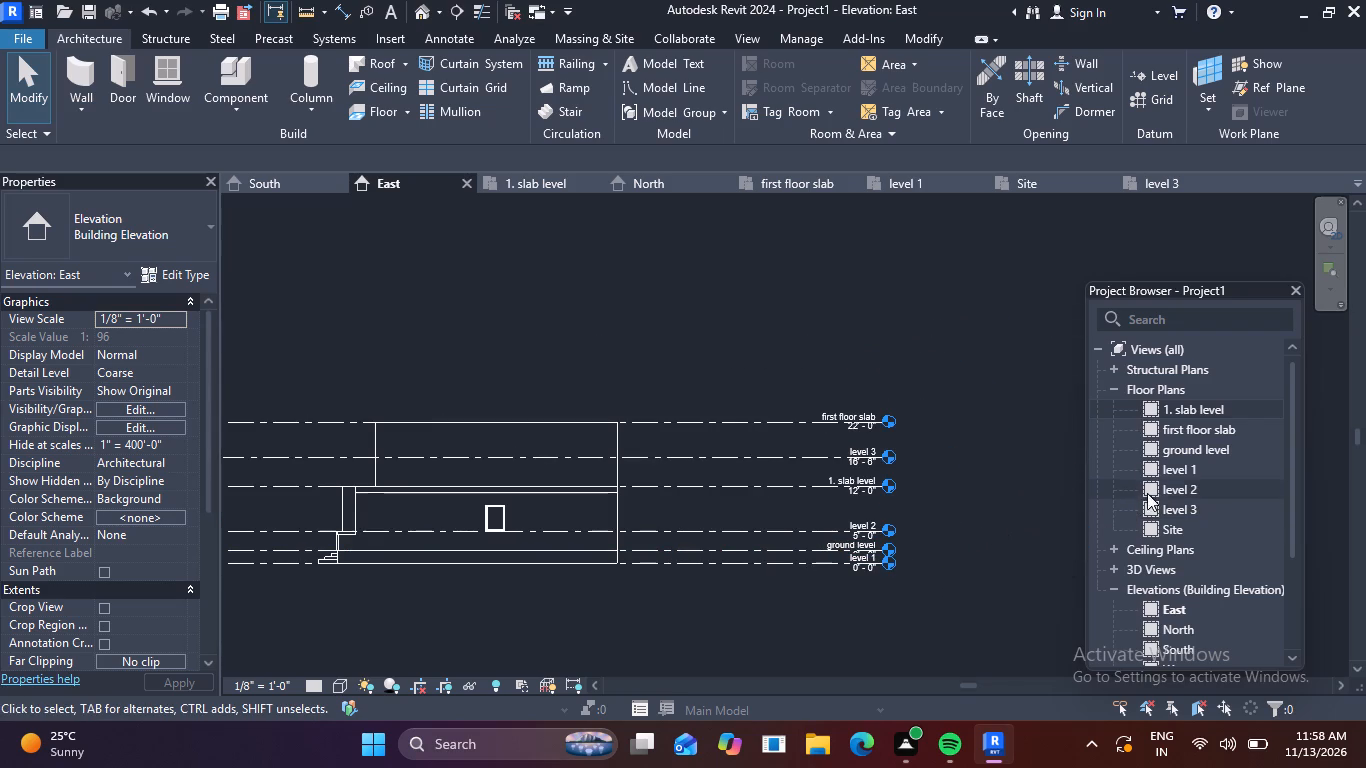
pyautogui.doubleClick(1157, 491)
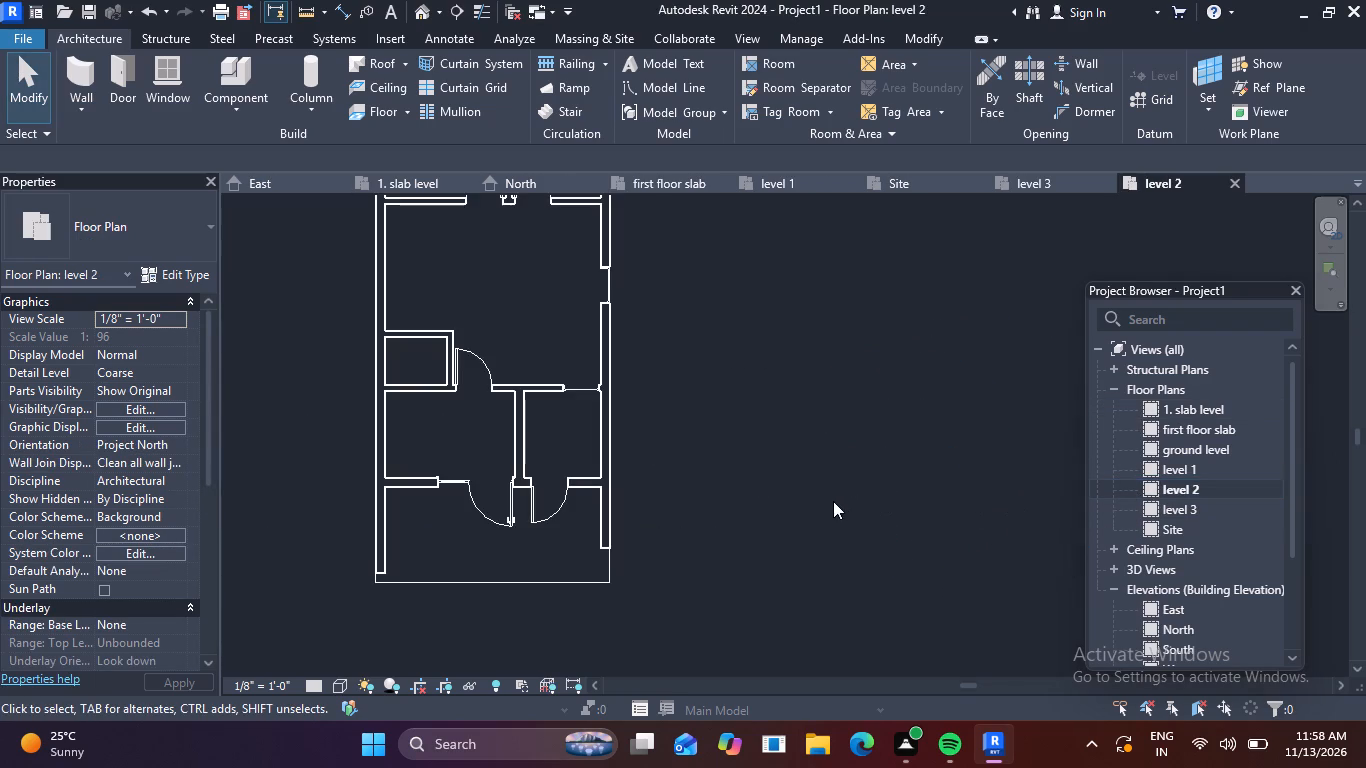
pyautogui.scroll(-3, 826, 502)
pyautogui.moveTo(767, 518); pyautogui.dragTo(803, 579, button='middle')
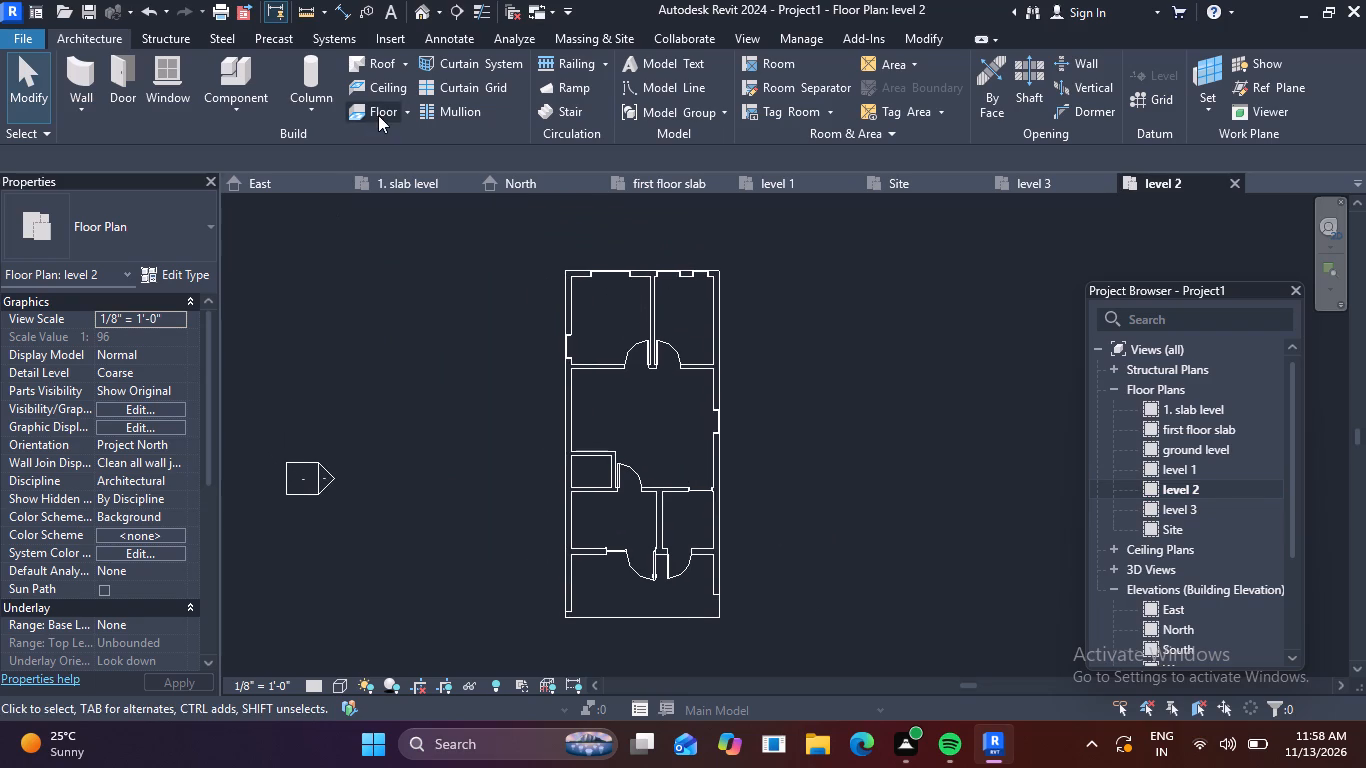
pyautogui.click(377, 104)
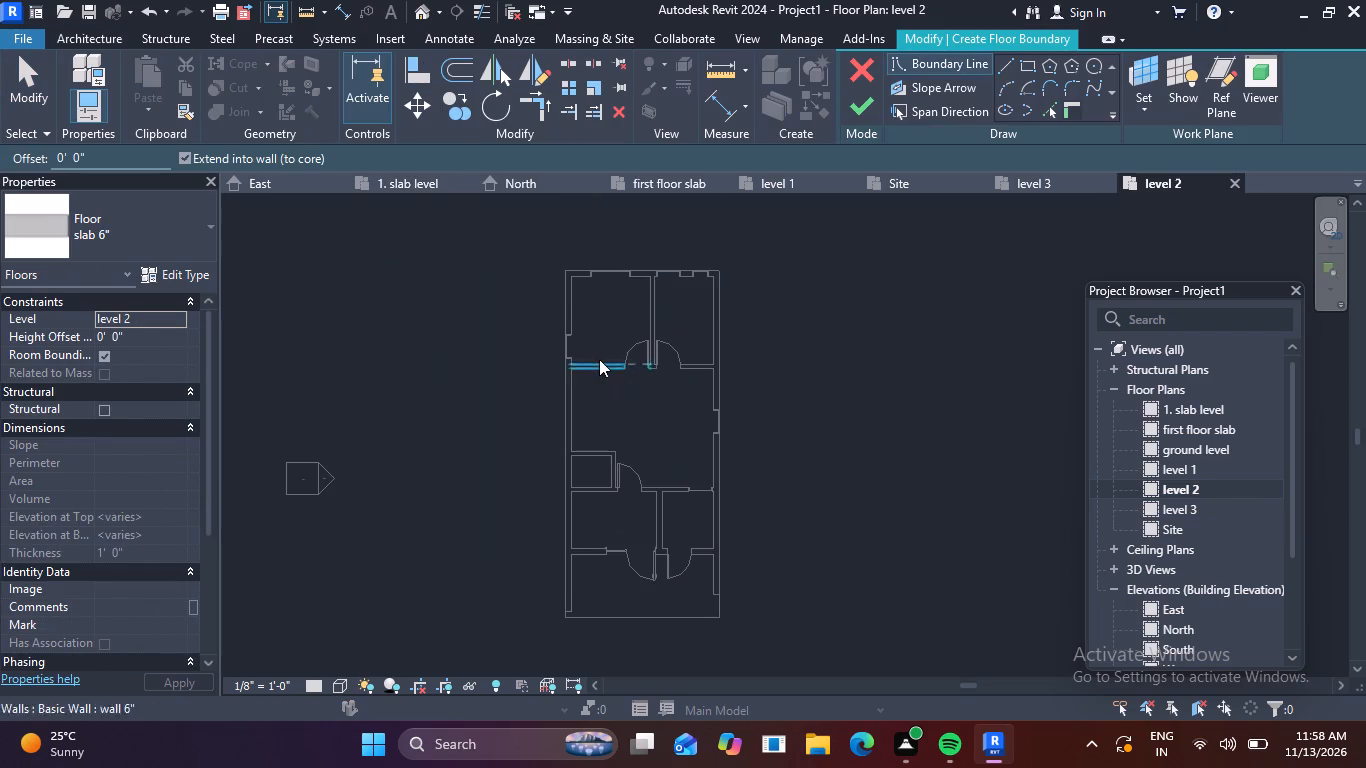
pyautogui.scroll(3, 576, 276)
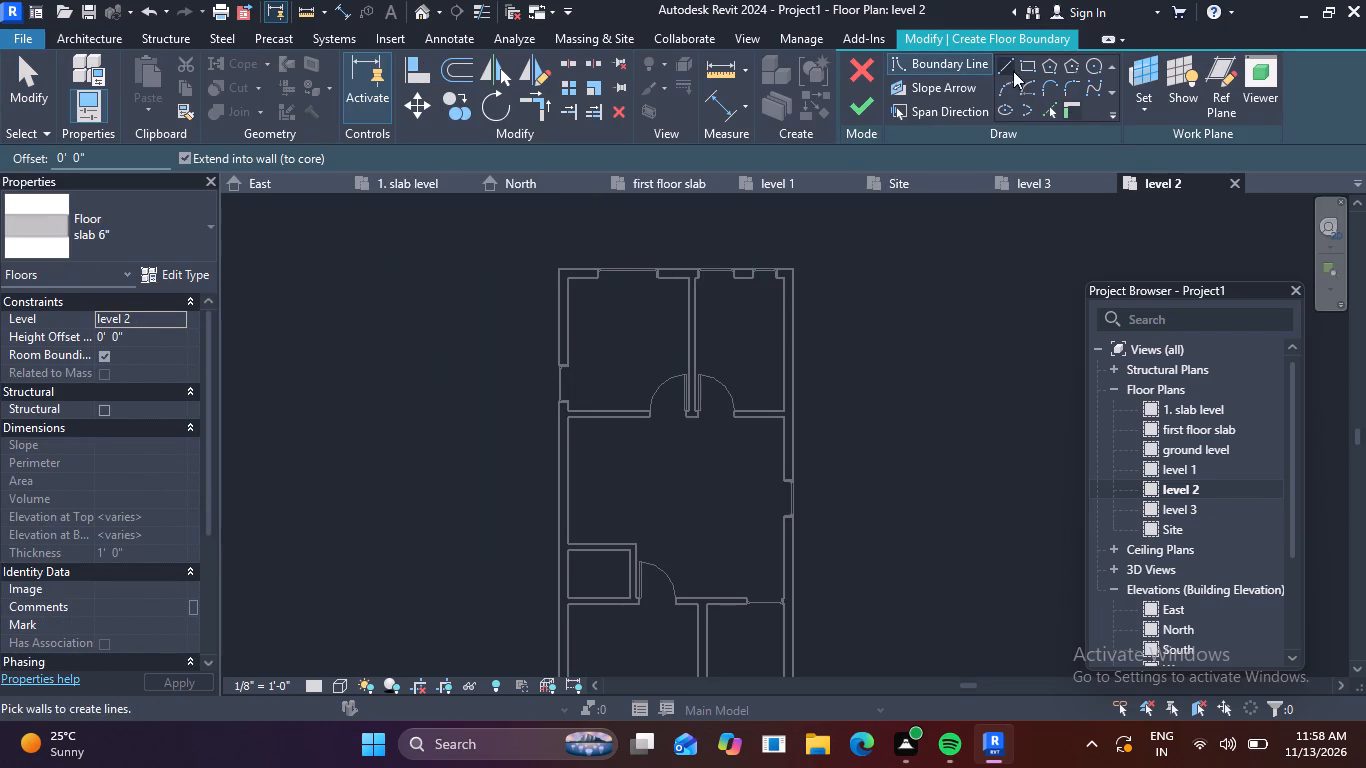
pyautogui.click(1007, 67)
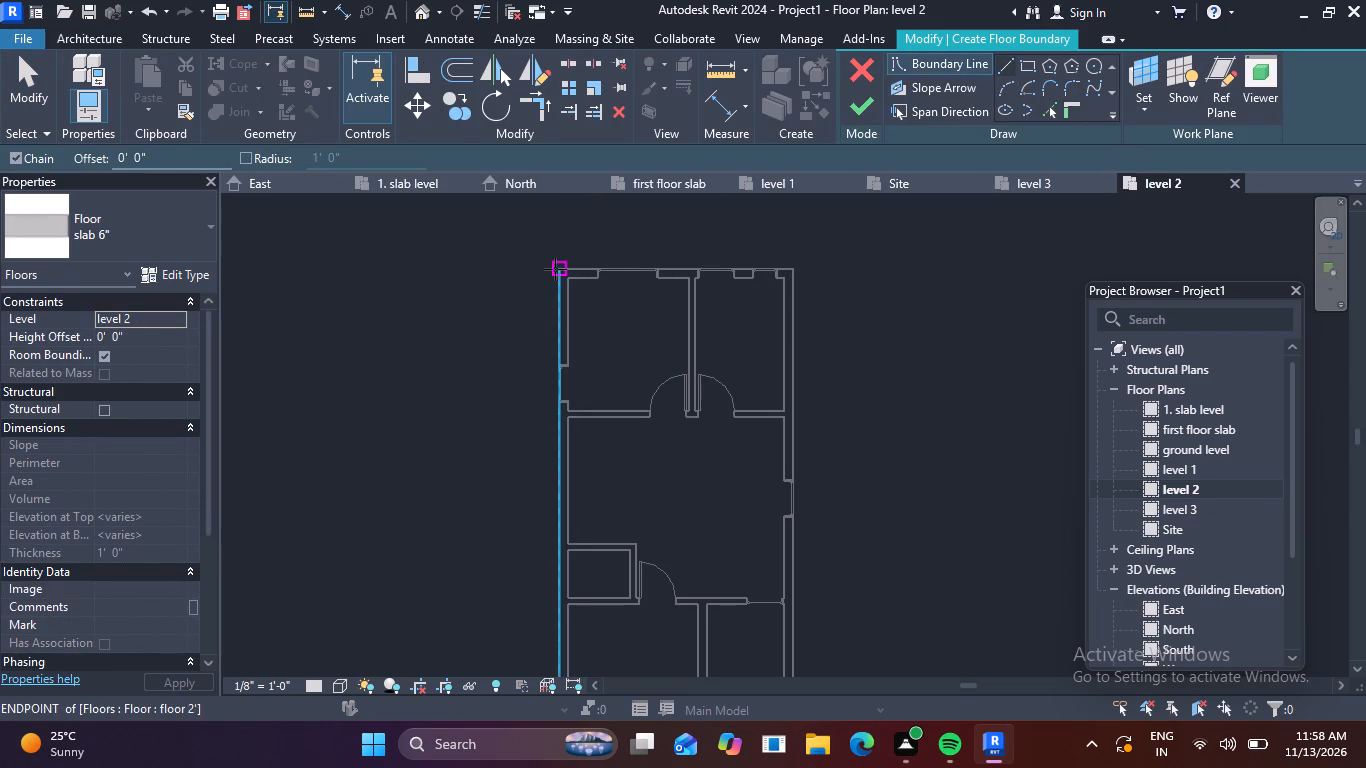
pyautogui.click(555, 269)
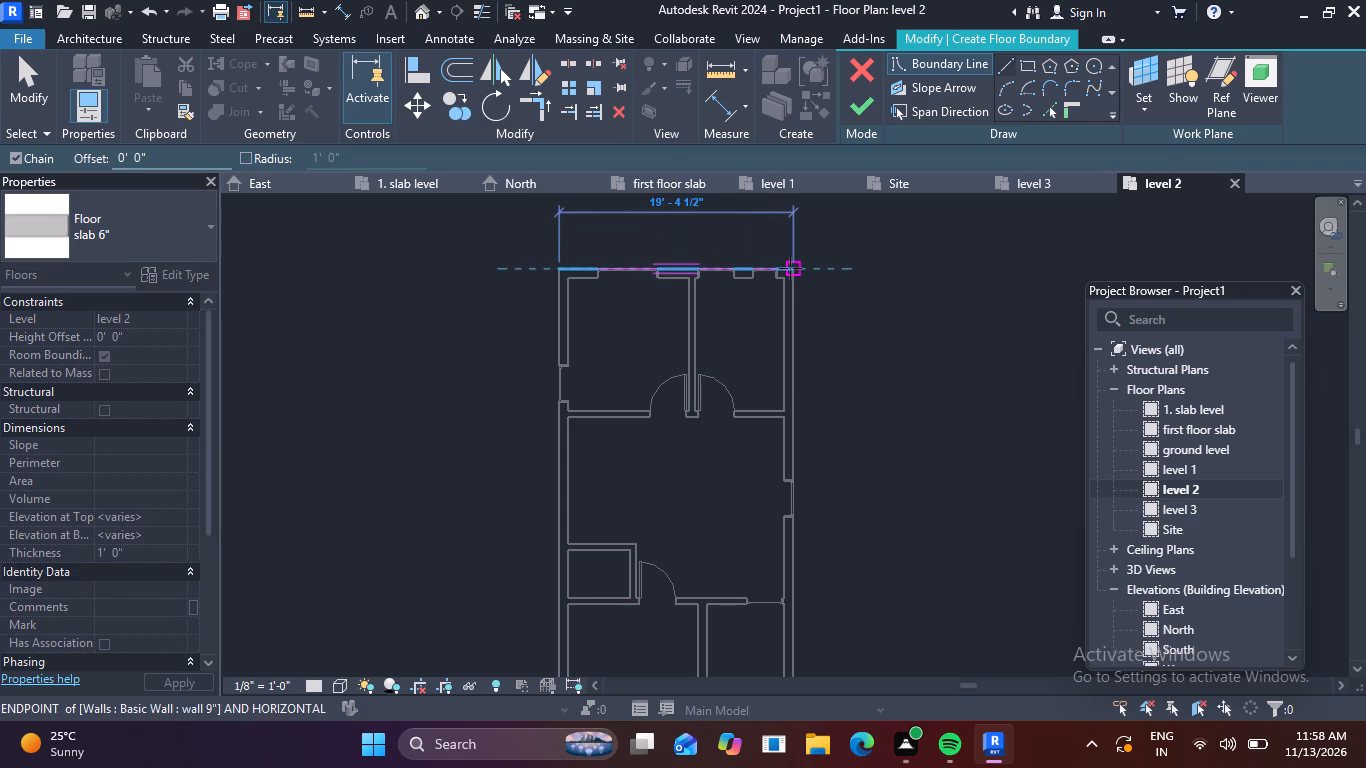
pyautogui.click(790, 268)
pyautogui.moveTo(862, 543); pyautogui.dragTo(799, 204, button='middle')
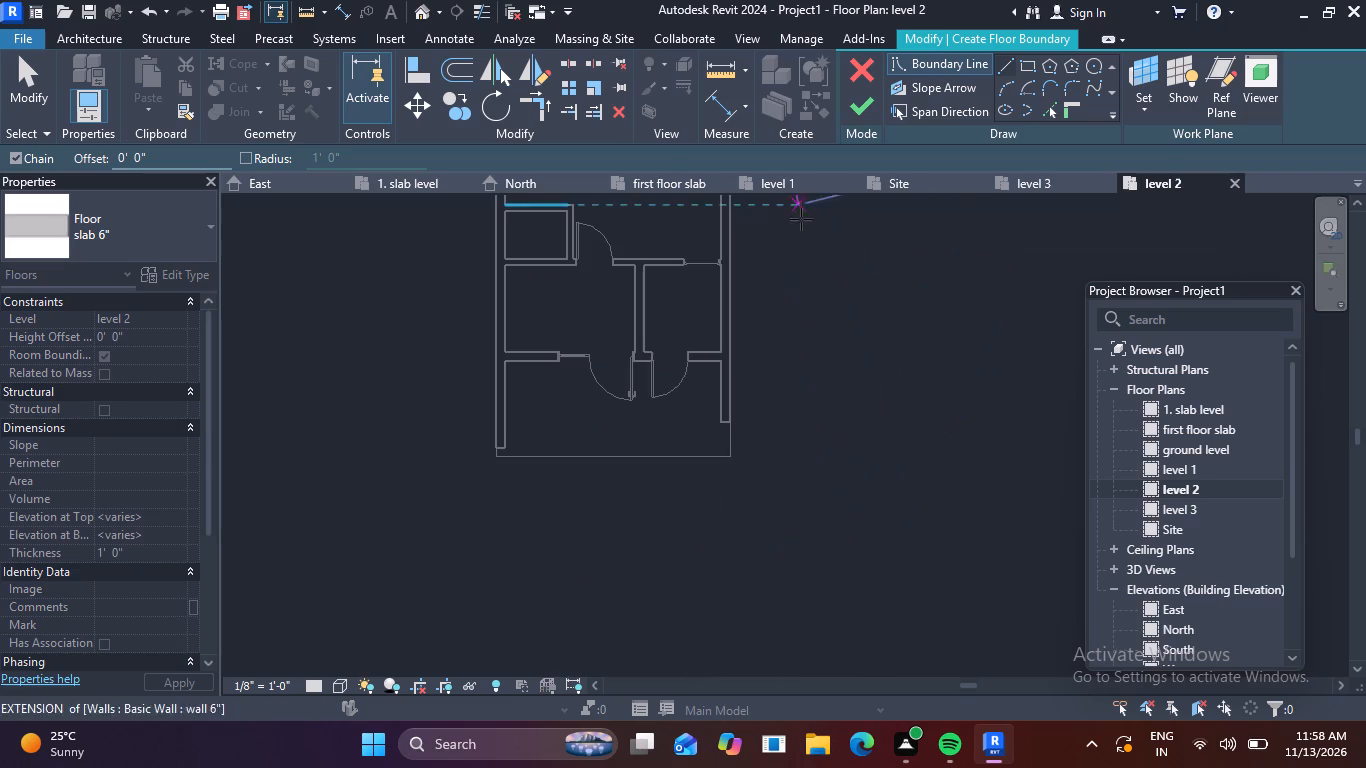
pyautogui.click(732, 451)
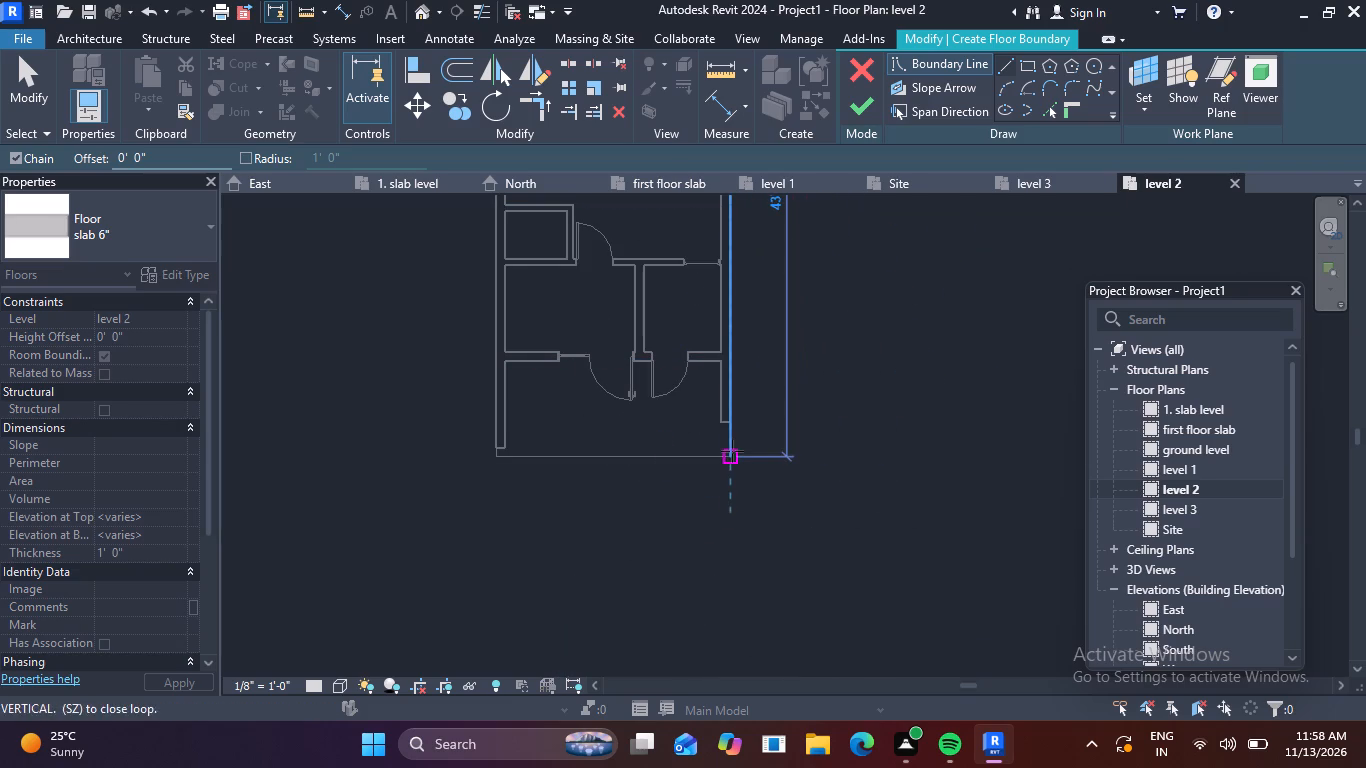
pyautogui.click(499, 464)
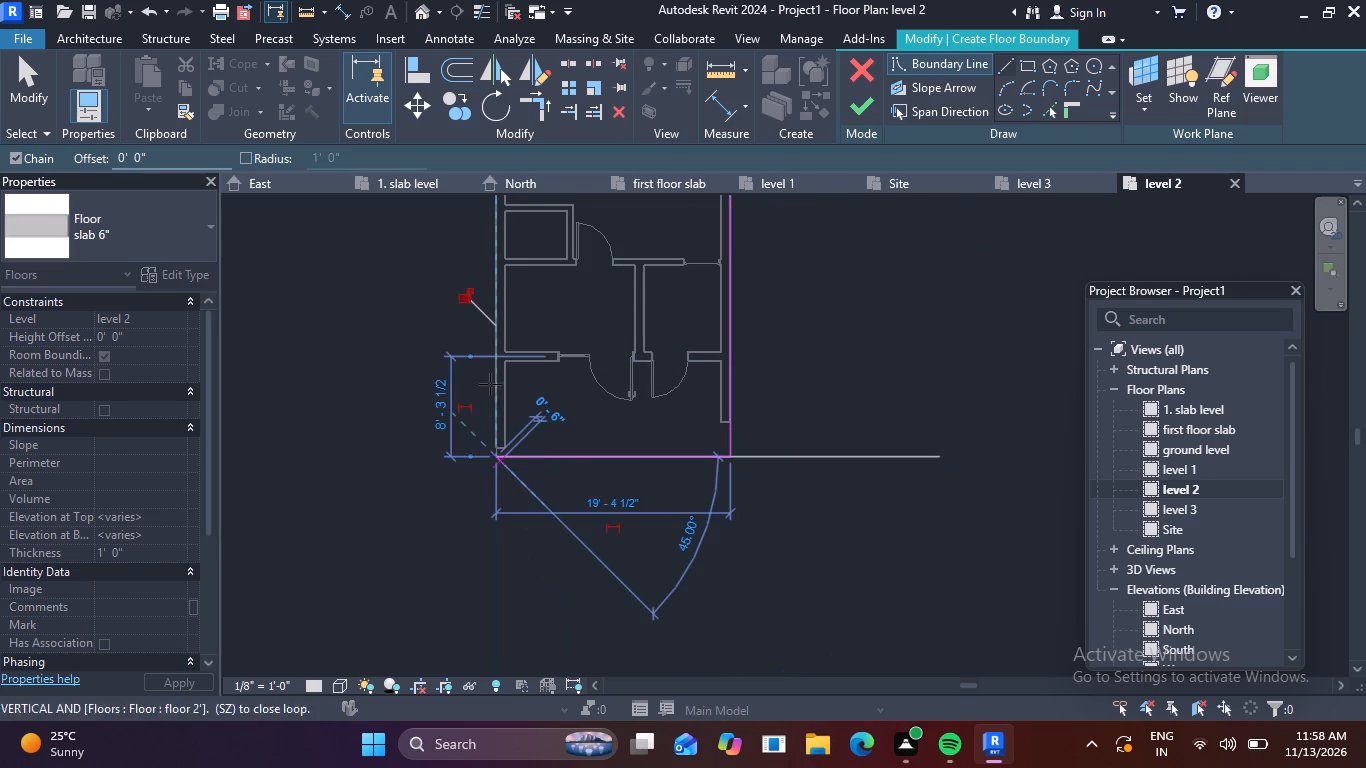
pyautogui.moveTo(477, 292); pyautogui.dragTo(484, 746, button='middle')
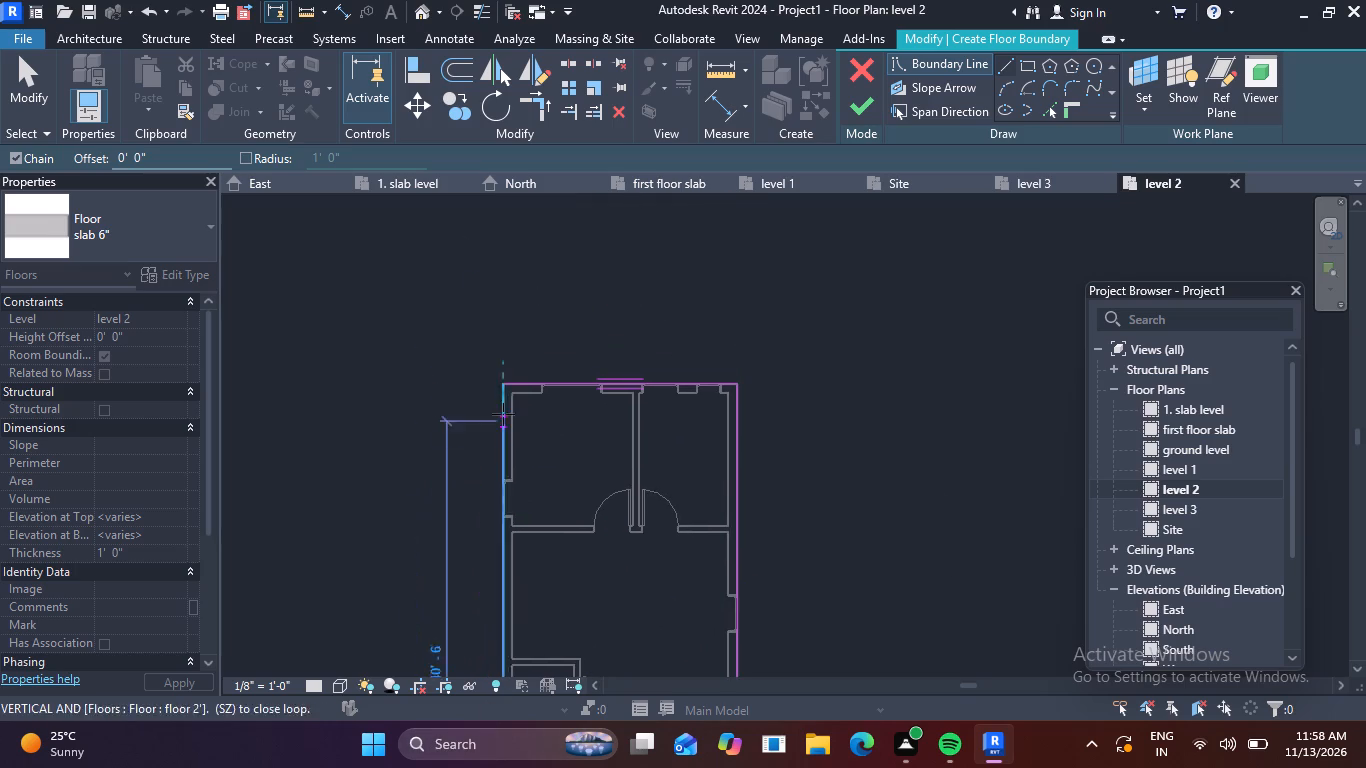
pyautogui.click(505, 385)
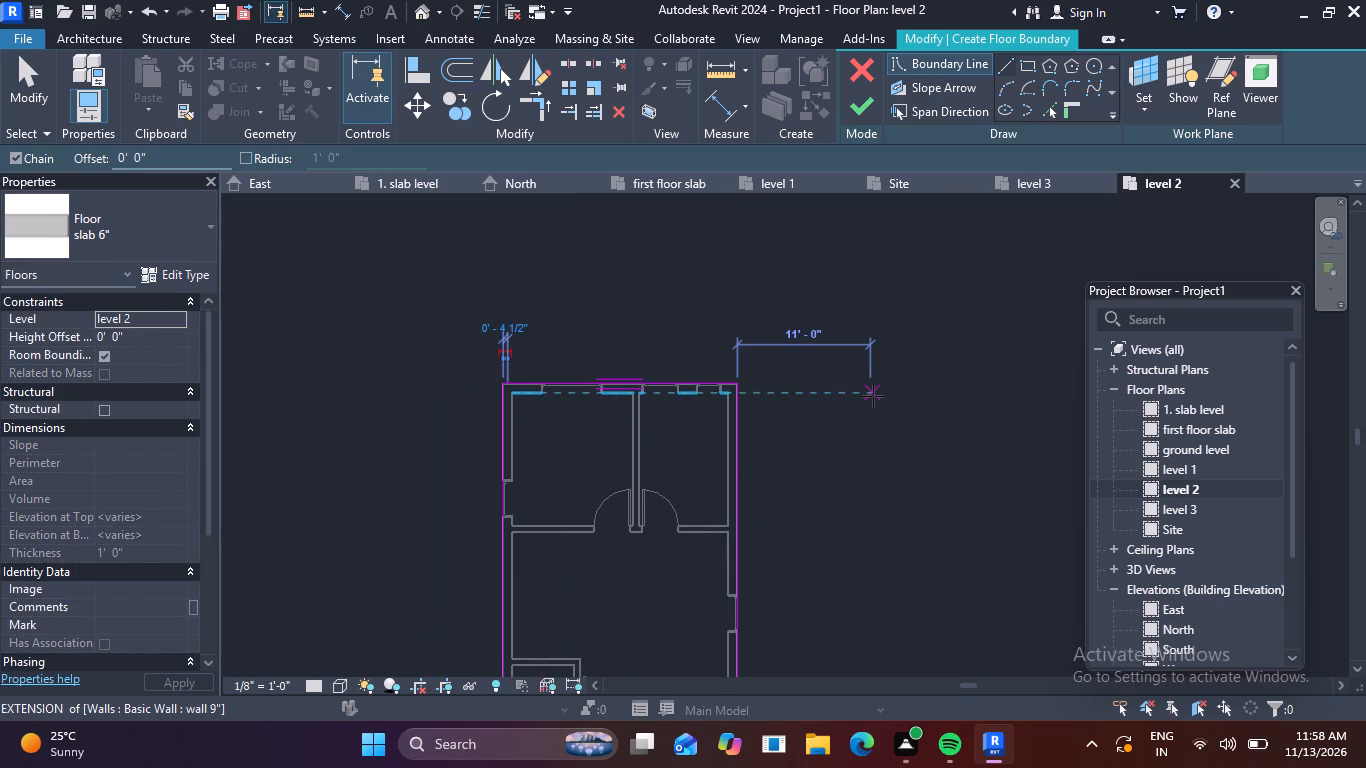
pyautogui.click(870, 105)
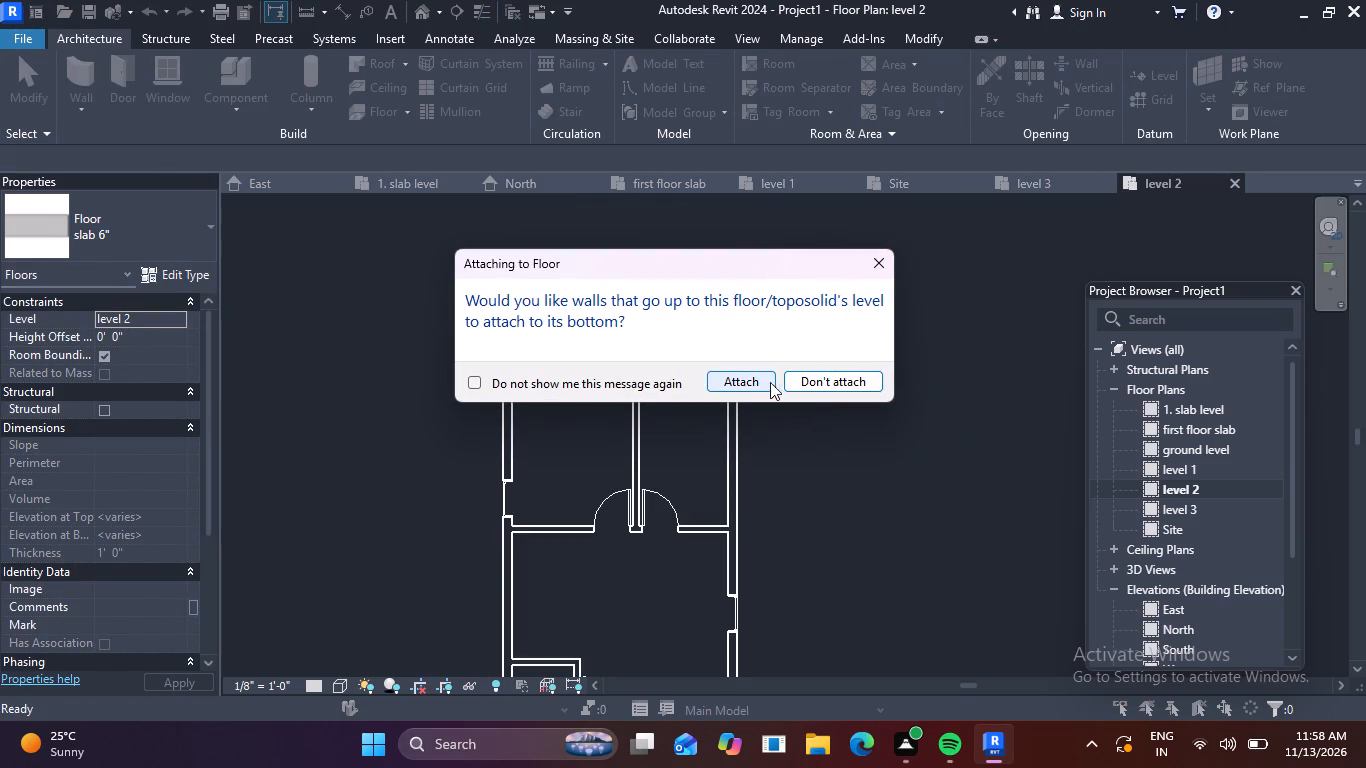
pyautogui.click(817, 381)
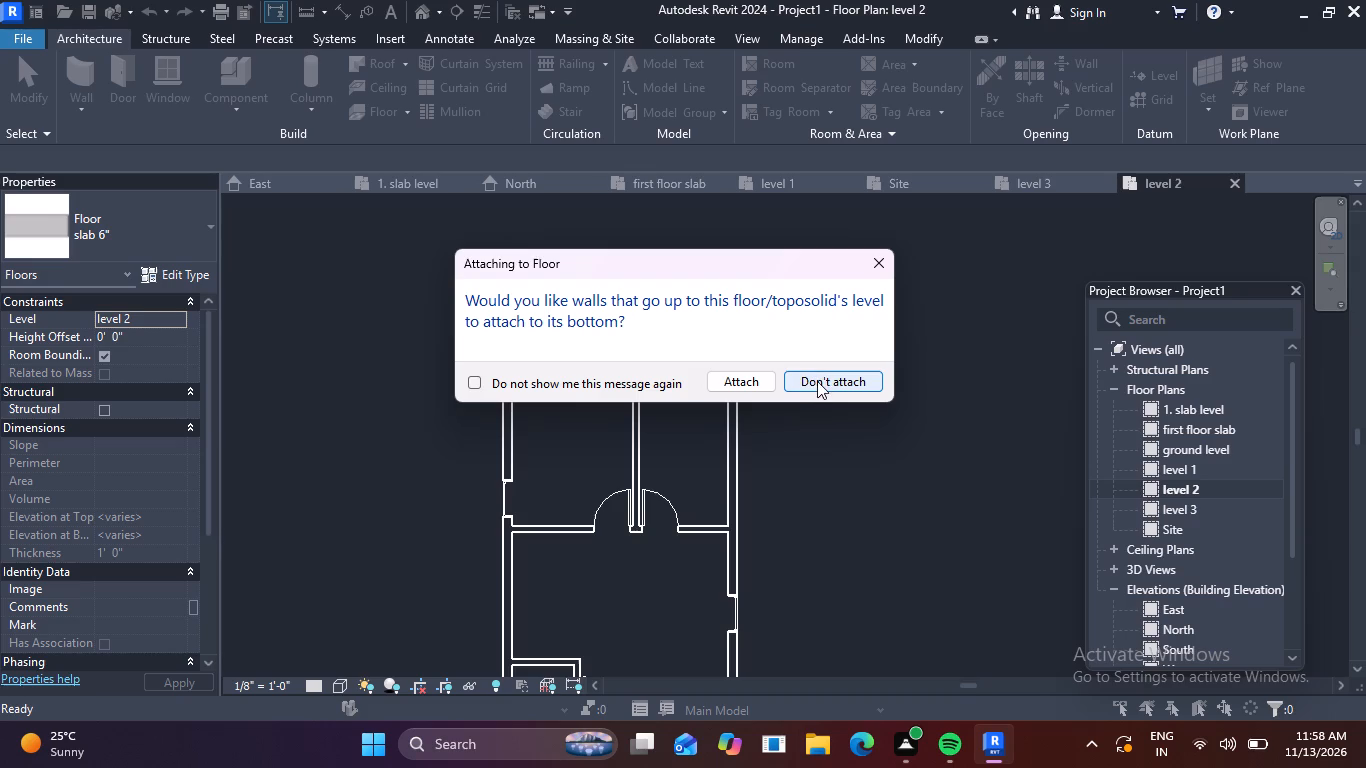
# In the North elevation, raise the new slab to a 17' 1" height offset from level 2, at the first floor slab level.
pyautogui.scroll(-4, 853, 440)
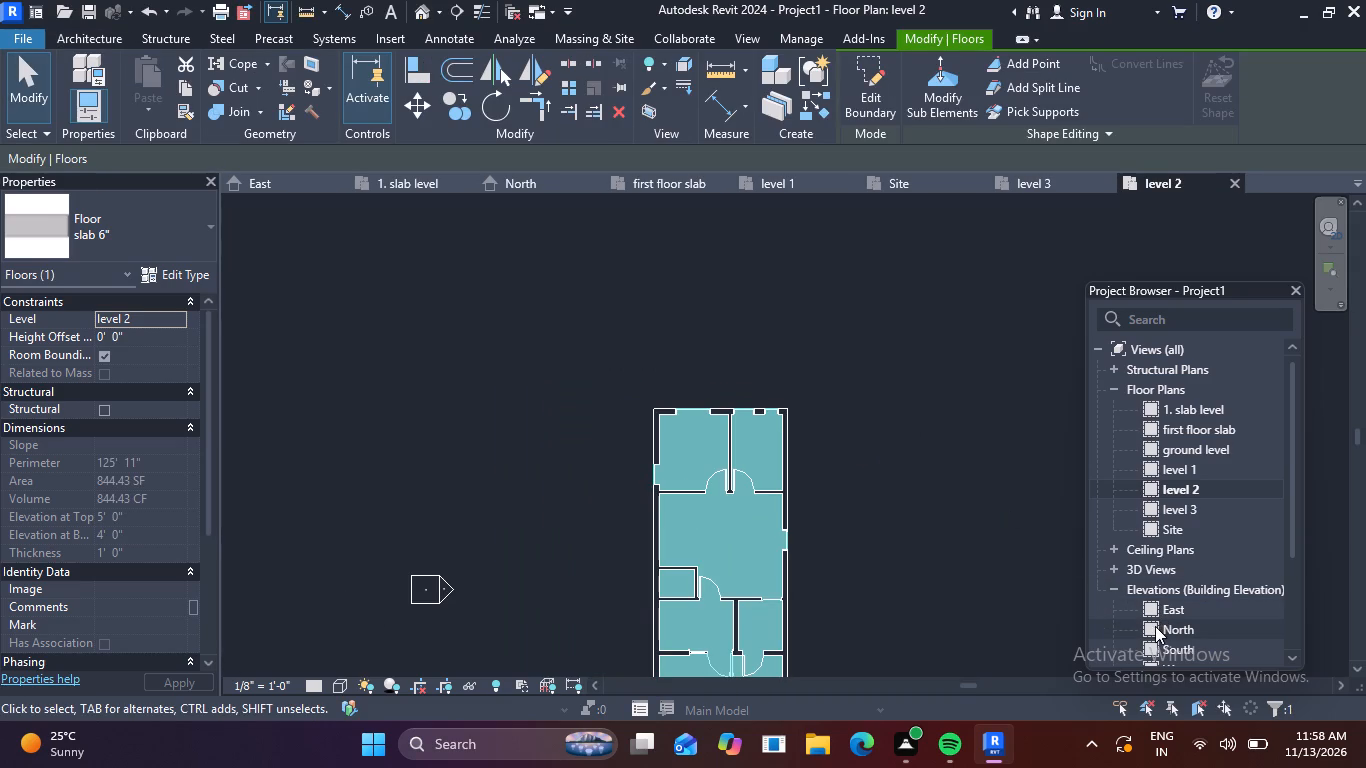
pyautogui.doubleClick(1155, 626)
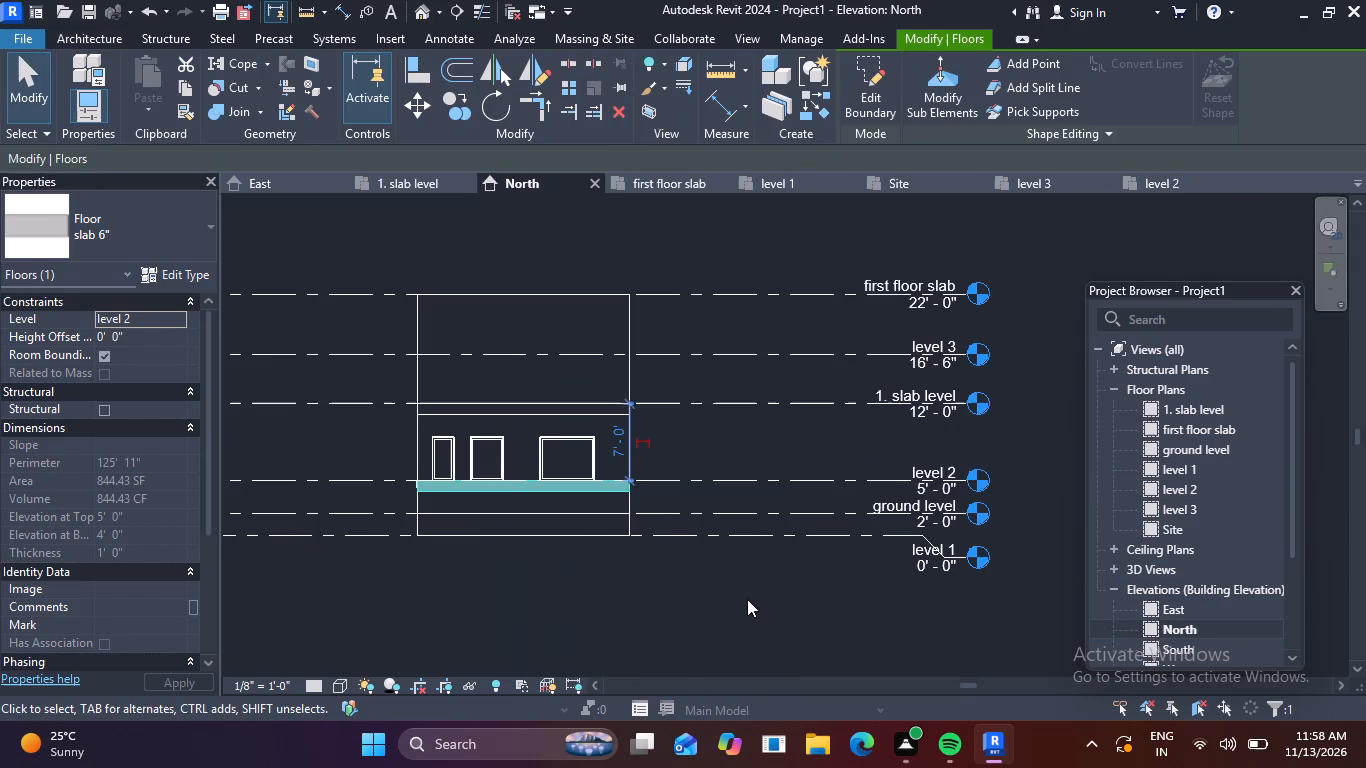
pyautogui.hotkey('ctrl', 'alt', 'Up')
pyautogui.hotkey('ctrl', 'alt', 'Up')
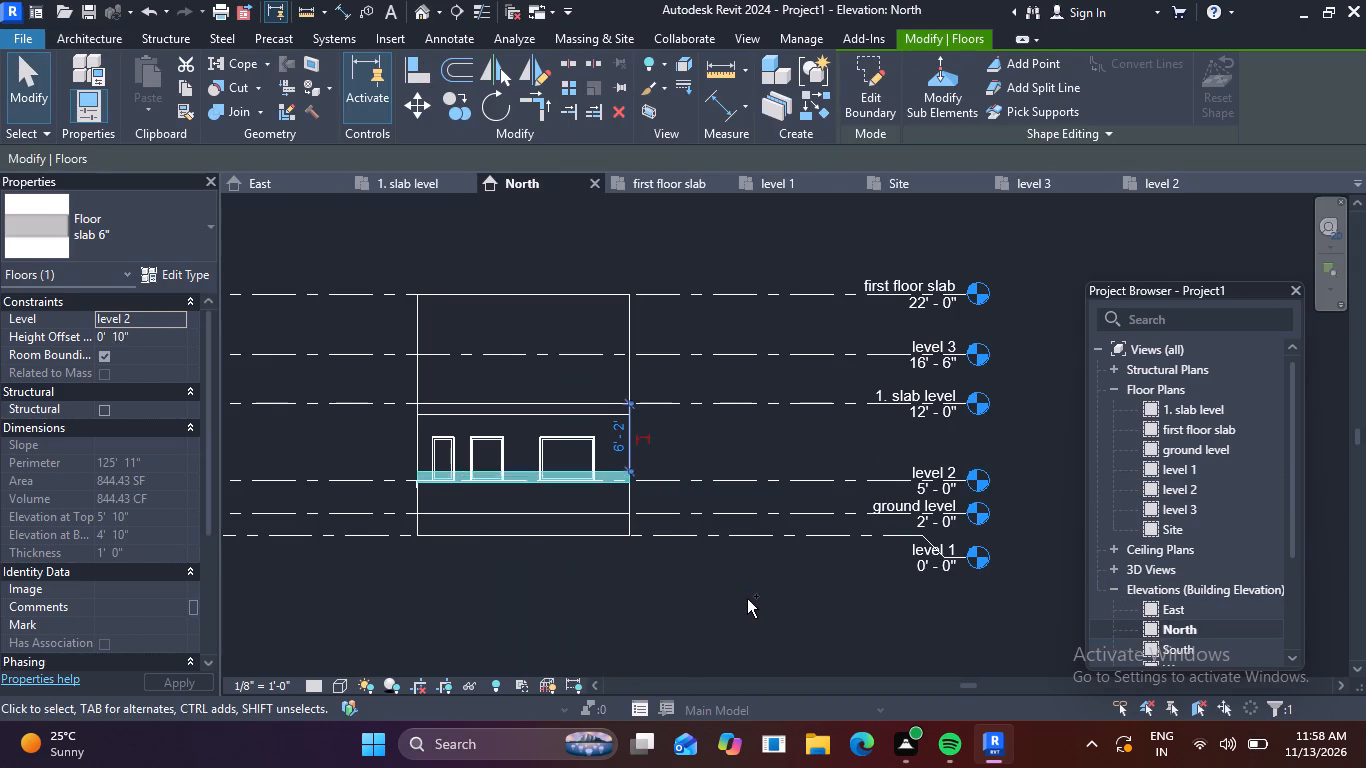
pyautogui.hotkey('ctrl', 'alt', 'Up')
pyautogui.hotkey('ctrl', 'alt', 'Up')
pyautogui.hotkey('ctrl', 'alt', 'Down')
pyautogui.hotkey('ctrl', 'alt', 'Up')
pyautogui.hotkey('ctrl', 'alt', 'Up')
pyautogui.hotkey('ctrl', 'alt', 'Up')
pyautogui.hotkey('ctrl', 'alt', 'Up')
pyautogui.hotkey('ctrl', 'alt', 'Up')
pyautogui.hotkey('ctrl', 'alt', 'Up')
pyautogui.hotkey('ctrl', 'alt', 'Up')
pyautogui.hotkey('ctrl', 'alt', 'Up')
pyautogui.hotkey('ctrl', 'alt', 'Up')
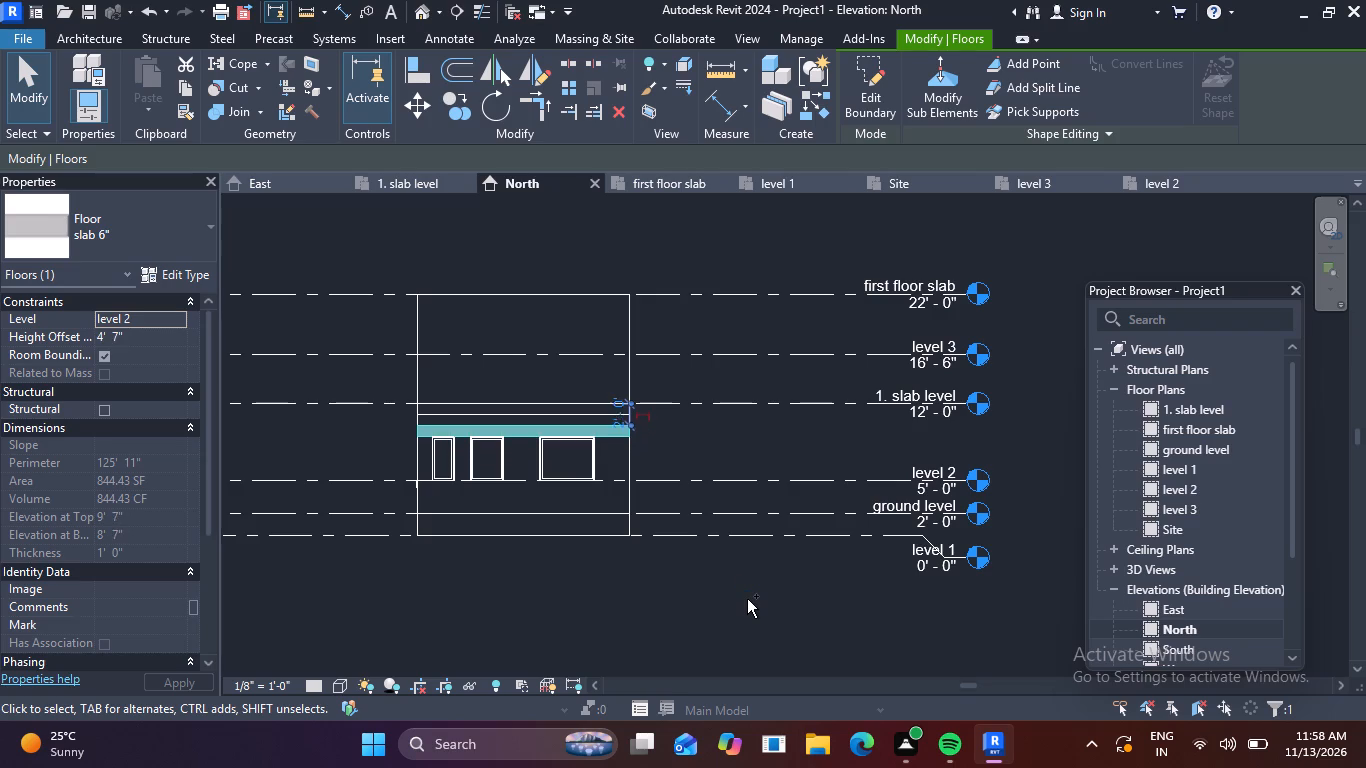
pyautogui.hotkey('ctrl', 'alt', 'Up')
pyautogui.hotkey('ctrl', 'alt', 'Up')
pyautogui.hotkey('ctrl', 'alt', 'Up')
pyautogui.hotkey('ctrl', 'alt', 'Up')
pyautogui.hotkey('ctrl', 'alt', 'Up')
pyautogui.hotkey('ctrl', 'alt', 'Up')
pyautogui.hotkey('ctrl', 'alt', 'Up')
pyautogui.hotkey('ctrl', 'alt', 'Up')
pyautogui.hotkey('ctrl', 'alt', 'Up')
pyautogui.hotkey('ctrl', 'alt', 'Up')
pyautogui.hotkey('ctrl', 'alt', 'Up')
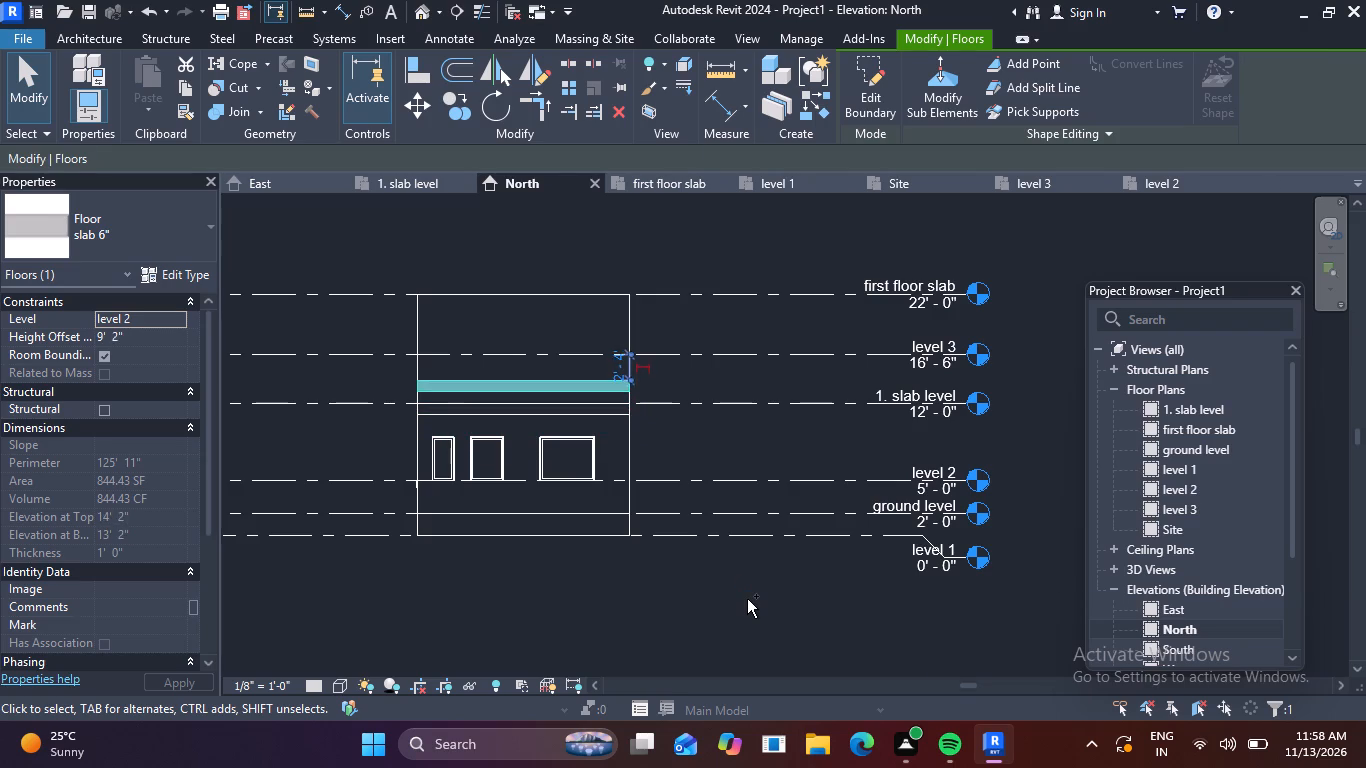
pyautogui.hotkey('ctrl', 'alt', 'Up')
pyautogui.hotkey('ctrl', 'alt', 'Up')
pyautogui.hotkey('ctrl', 'alt', 'Up')
pyautogui.hotkey('ctrl', 'alt', 'Up')
pyautogui.hotkey('ctrl', 'alt', 'Up')
pyautogui.hotkey('ctrl', 'alt', 'Up')
pyautogui.hotkey('ctrl', 'alt', 'Up')
pyautogui.hotkey('ctrl', 'alt', 'Up')
pyautogui.hotkey('ctrl', 'alt', 'Up')
pyautogui.hotkey('ctrl', 'alt', 'Up')
pyautogui.hotkey('ctrl', 'alt', 'Up')
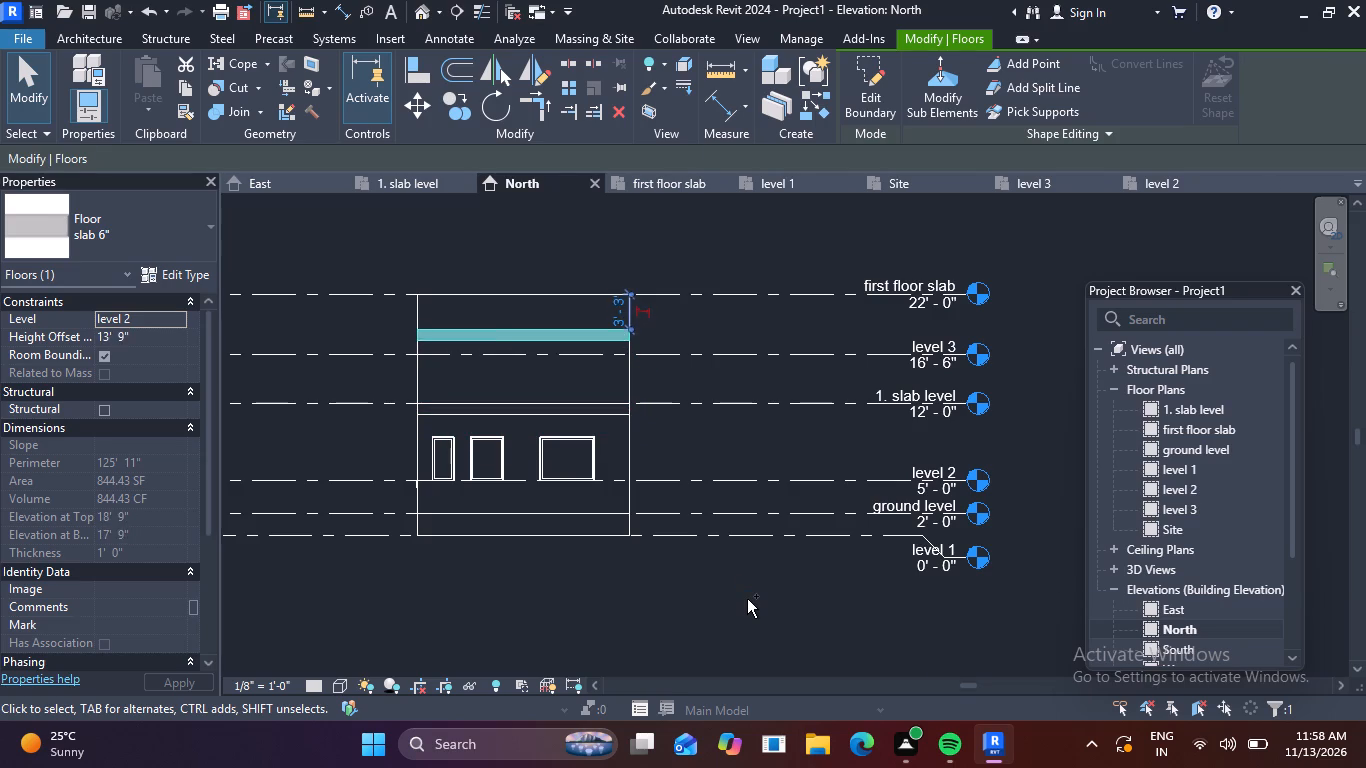
pyautogui.hotkey('ctrl', 'alt', 'Up')
pyautogui.hotkey('ctrl', 'alt', 'Up')
pyautogui.hotkey('ctrl', 'alt', 'Up')
pyautogui.hotkey('ctrl', 'alt', 'Up')
pyautogui.hotkey('ctrl', 'alt', 'Up')
pyautogui.hotkey('ctrl', 'alt', 'Up')
pyautogui.hotkey('ctrl', 'alt', 'Up')
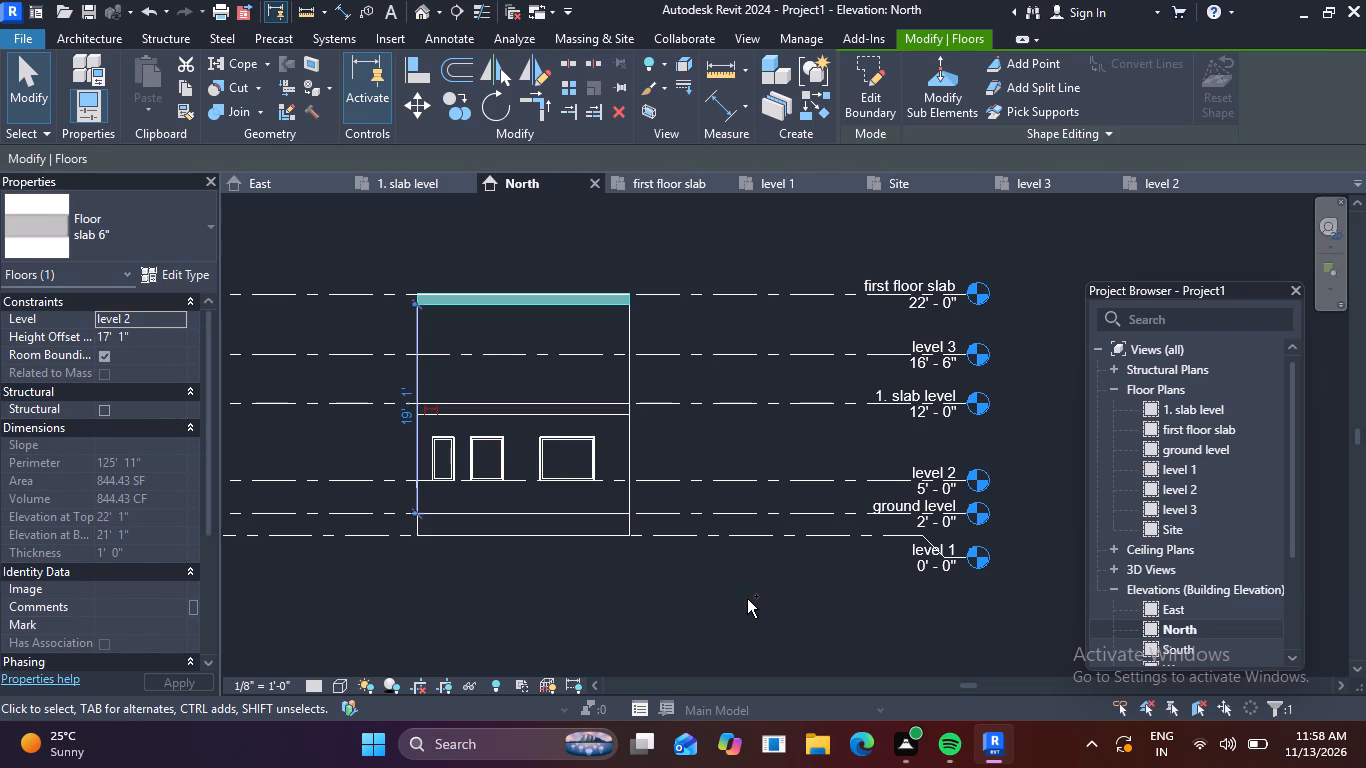
pyautogui.press('Escape')
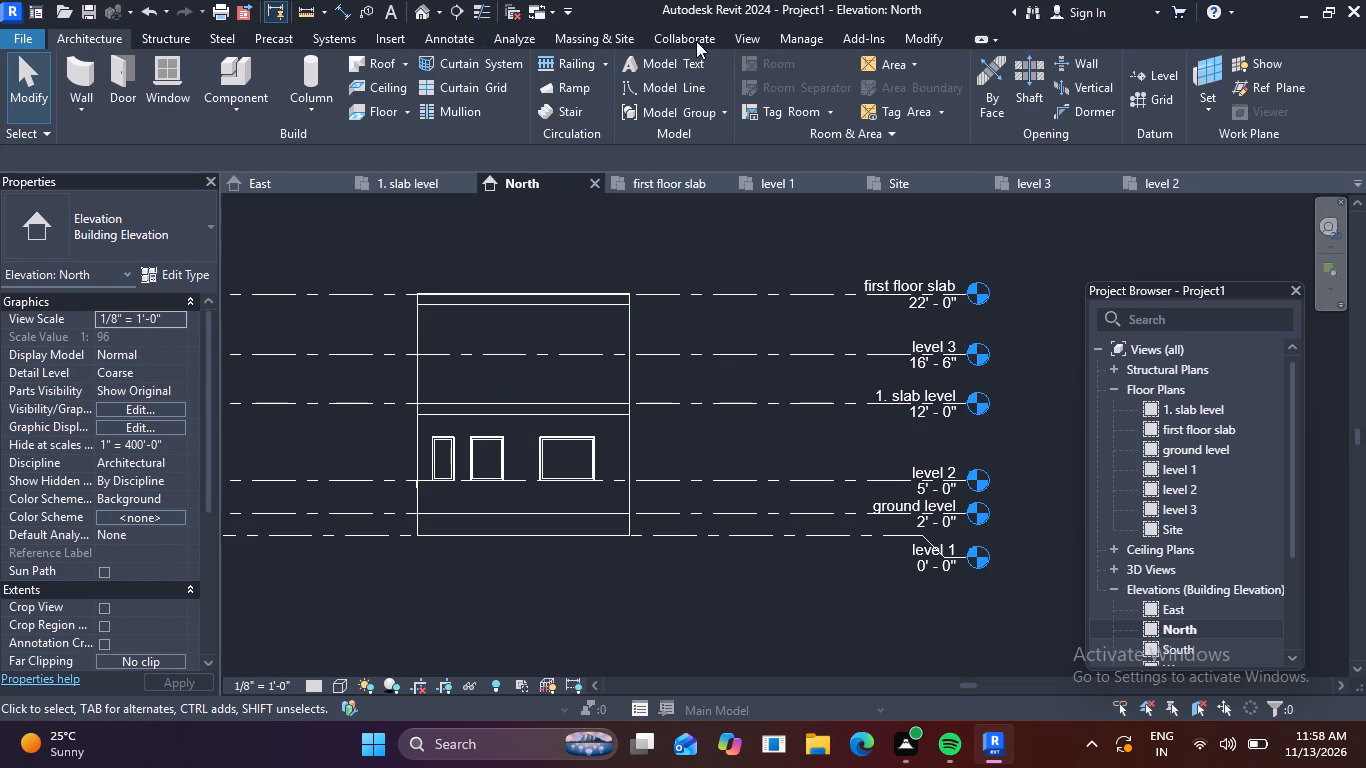
# Inspect the new top slab in the 3D view from the side and front, including its overhang above the porch.
pyautogui.scroll(-2, 621, 268)
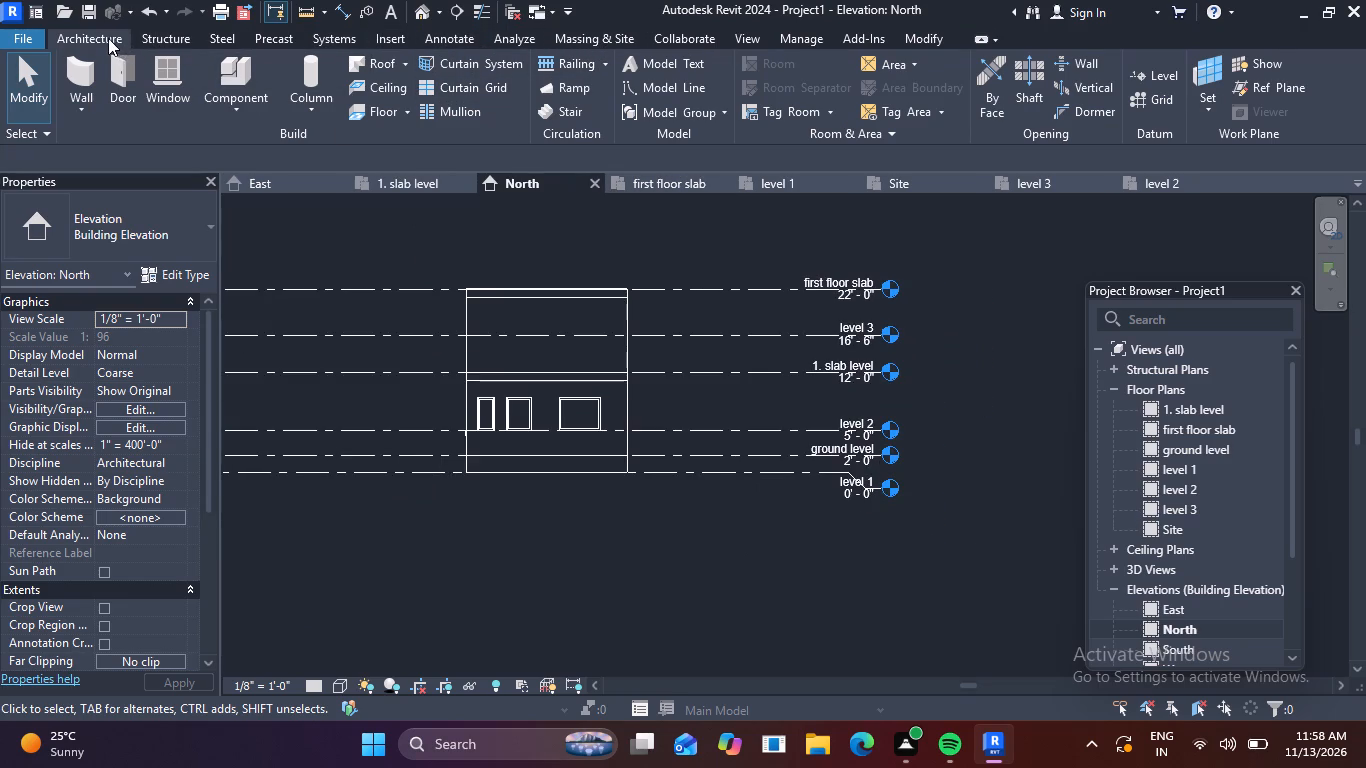
pyautogui.click(424, 10)
pyautogui.scroll(-3, 595, 309)
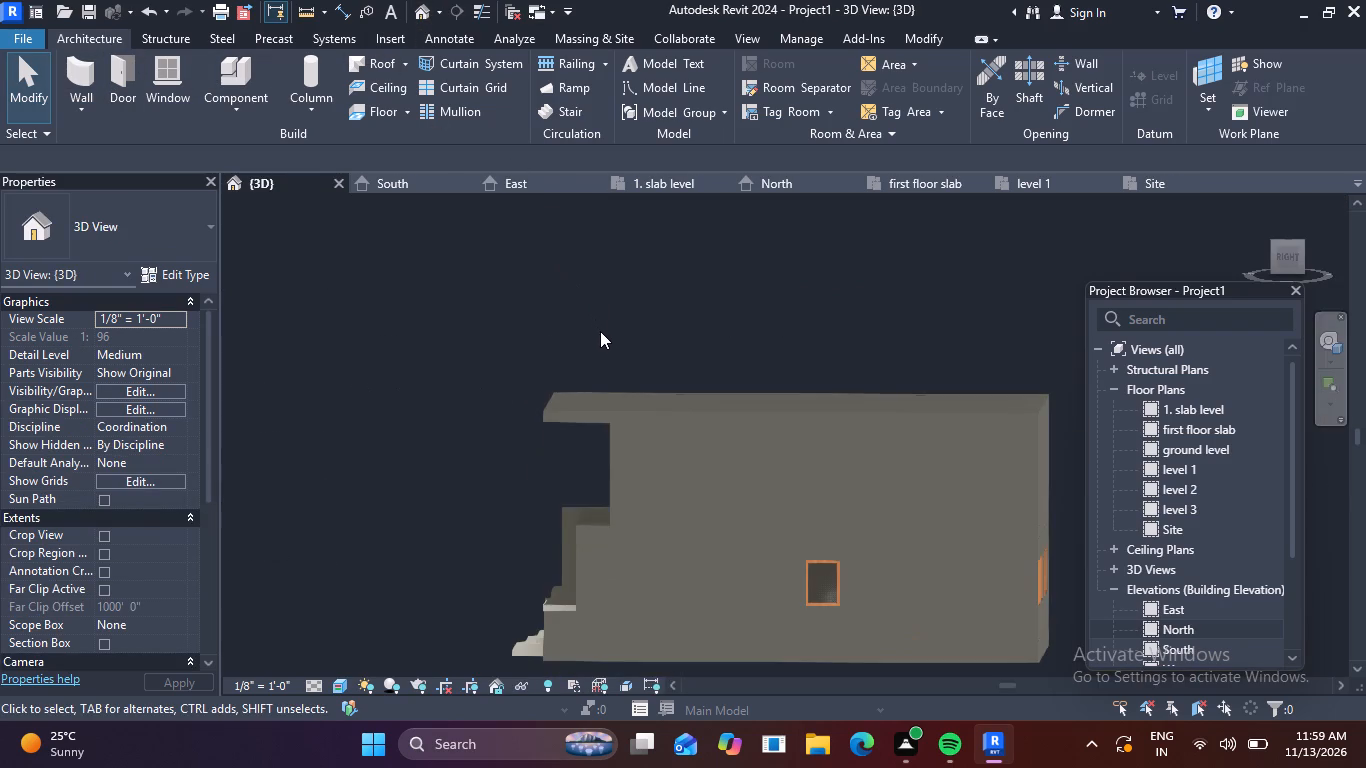
pyautogui.moveTo(600, 331); pyautogui.dragTo(431, 298, button='middle')
pyautogui.keyDown('shift'); pyautogui.moveTo(475, 396); pyautogui.dragTo(544, 427, button='middle'); pyautogui.keyUp('shift')
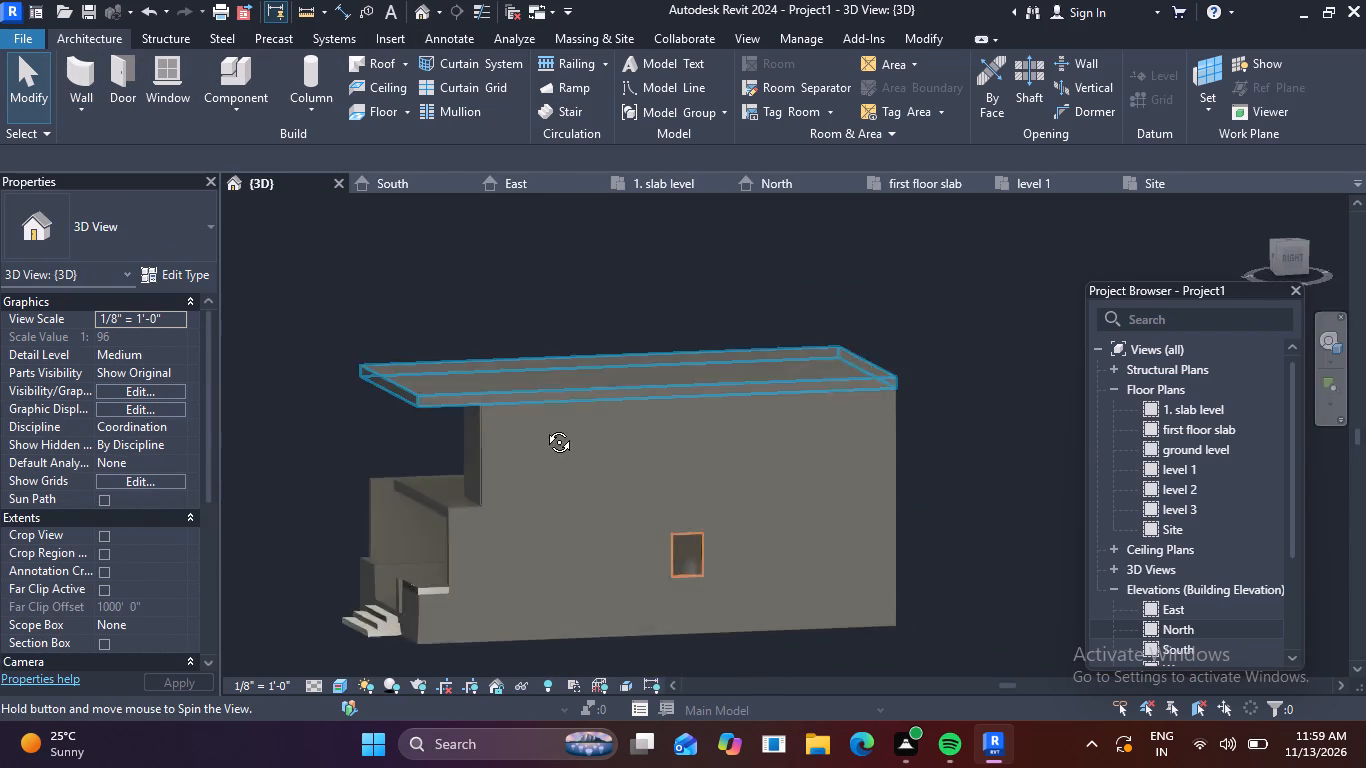
pyautogui.keyDown('shift'); pyautogui.moveTo(544, 427); pyautogui.dragTo(655, 448, button='middle'); pyautogui.keyUp('shift')
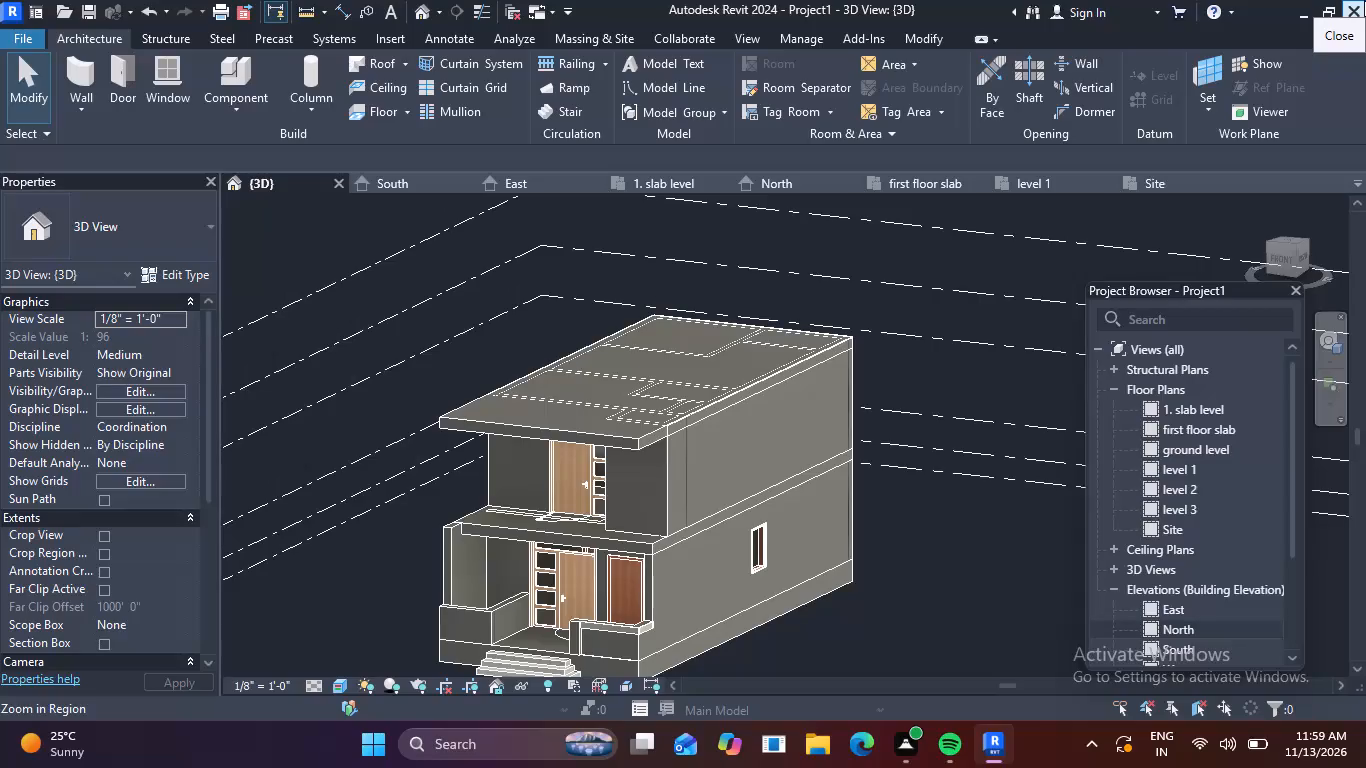
pyautogui.click(1364, 0)
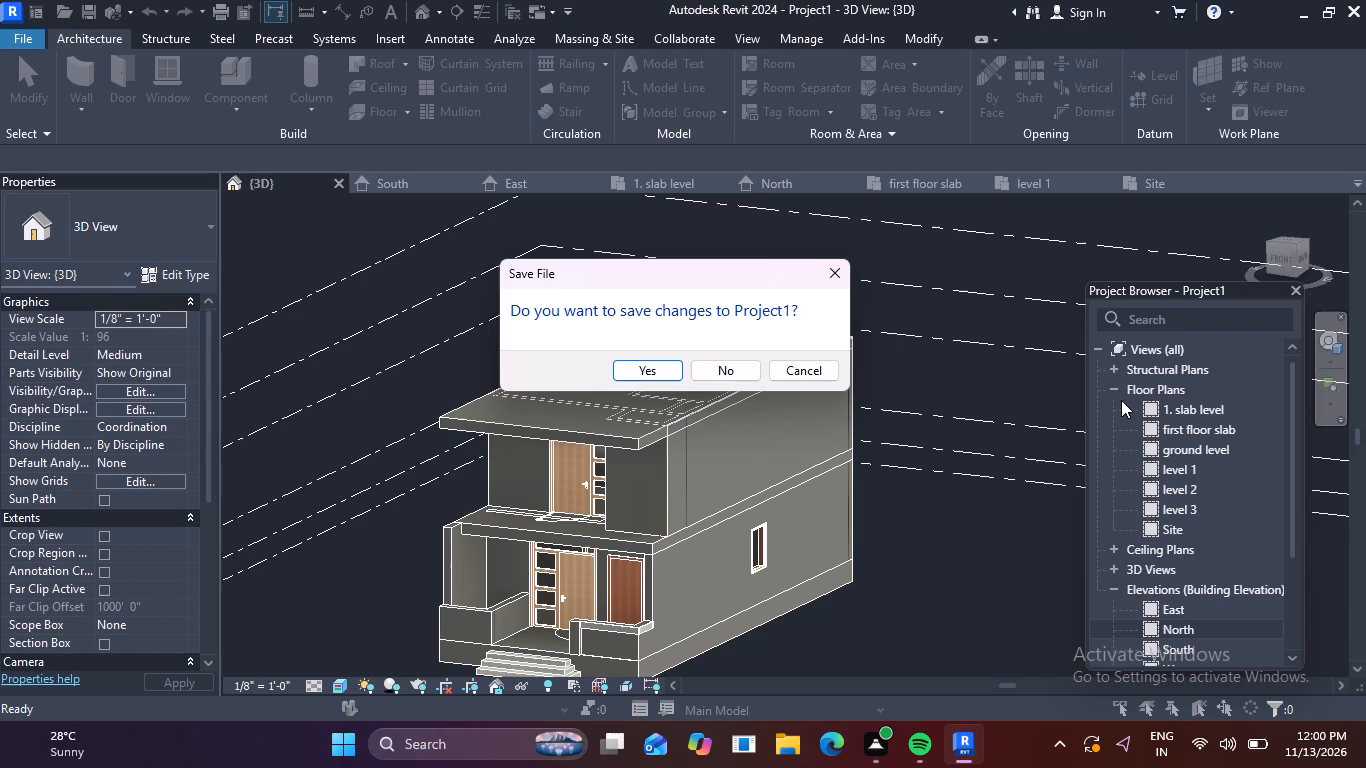
pyautogui.click(832, 270)
pyautogui.scroll(-2, 807, 330)
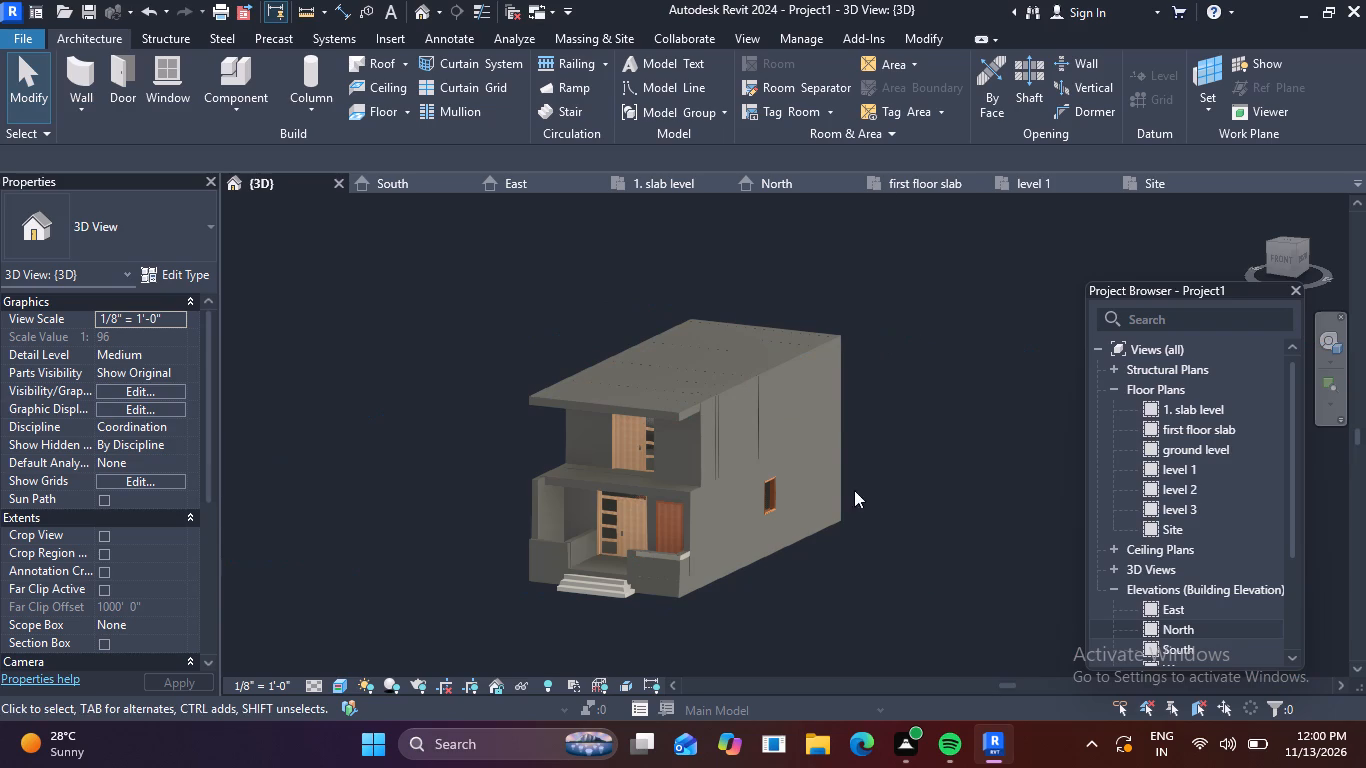
pyautogui.scroll(-4, 941, 482)
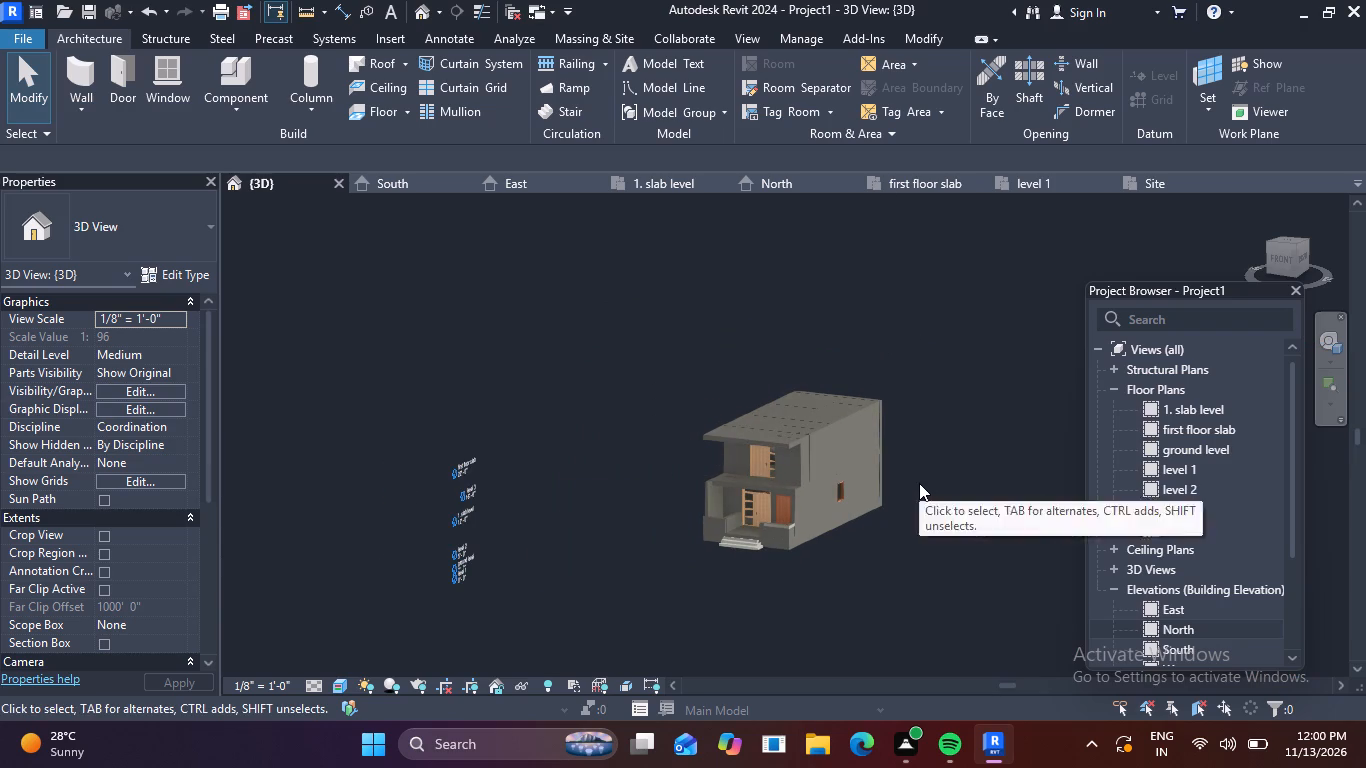
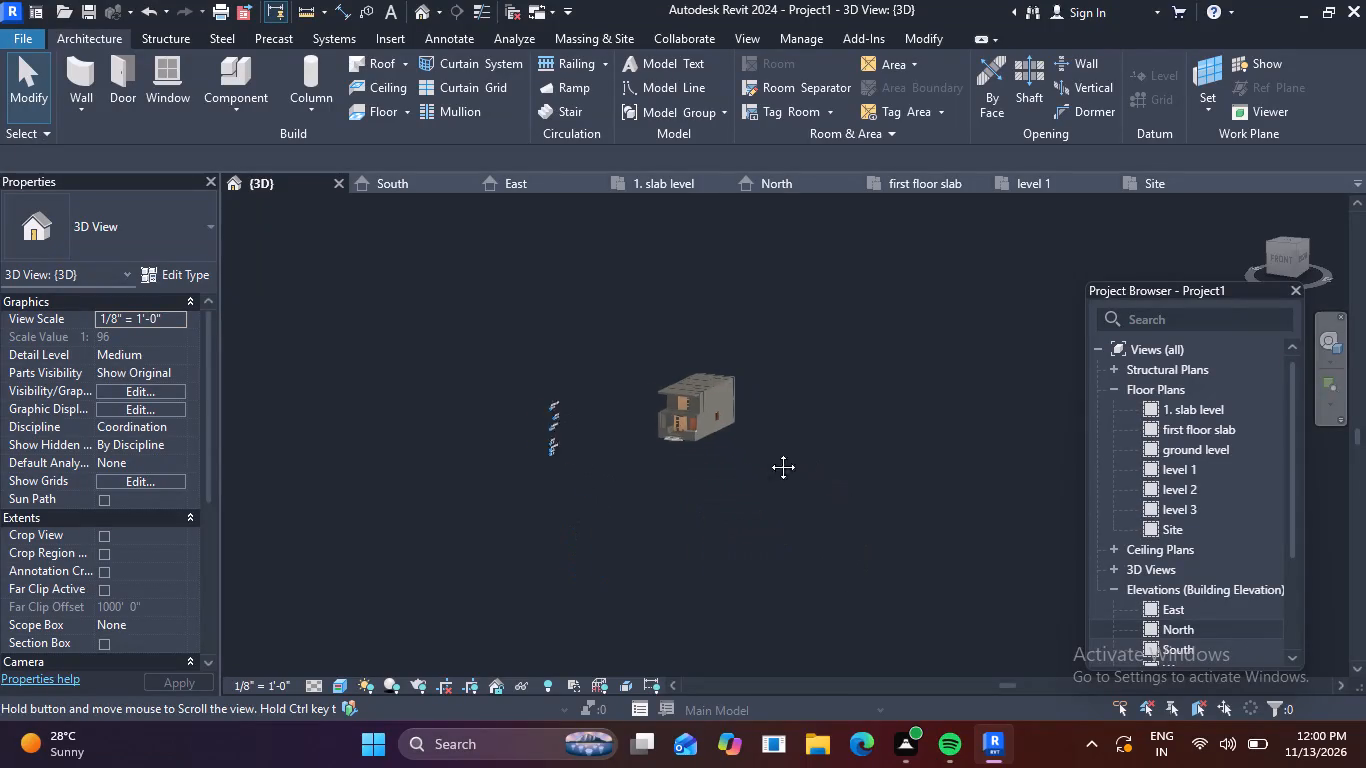
# Examine the house from both front corners in 3D, checking the top slab's overhang, the upper-storey front wall and the porch.
pyautogui.moveTo(709, 485); pyautogui.dragTo(745, 495, button='middle')
pyautogui.moveTo(773, 498); pyautogui.dragTo(748, 537, button='middle')
pyautogui.scroll(5, 630, 491)
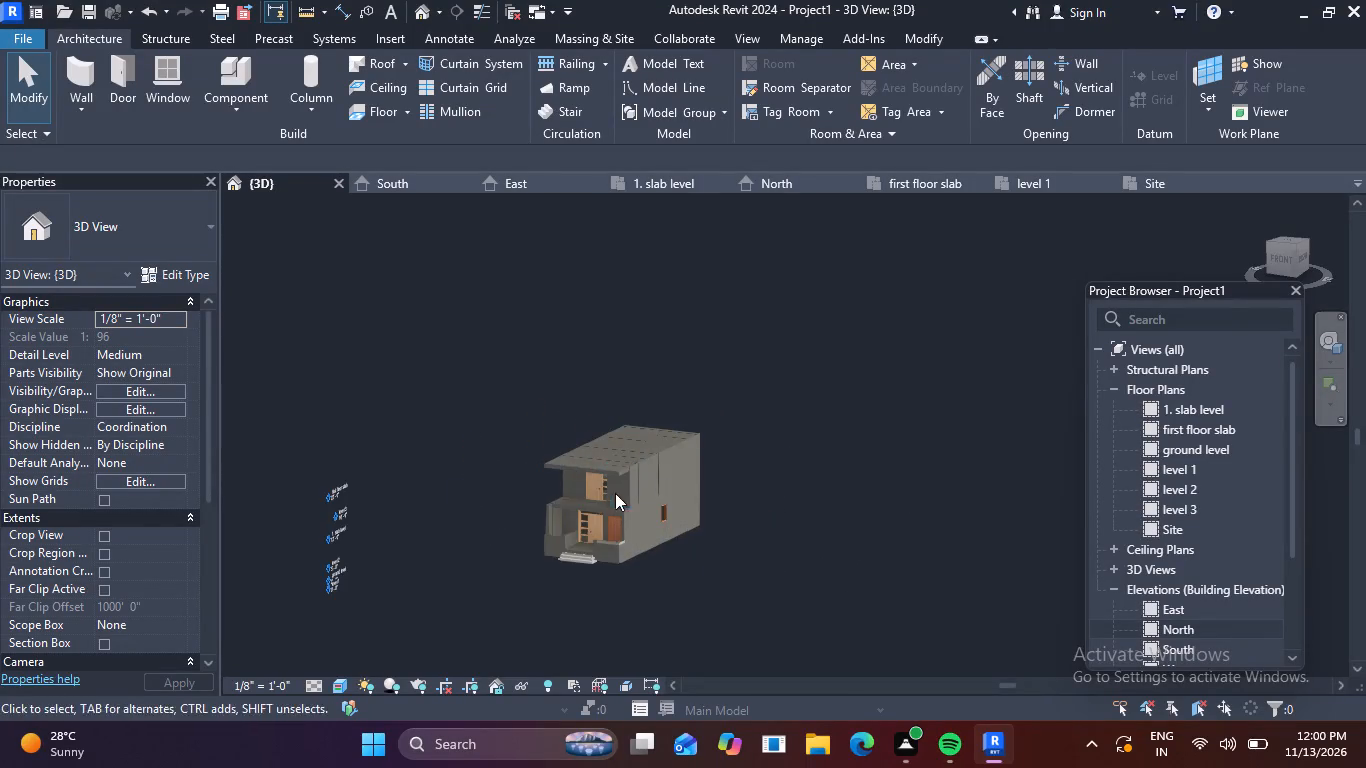
pyautogui.scroll(9, 614, 493)
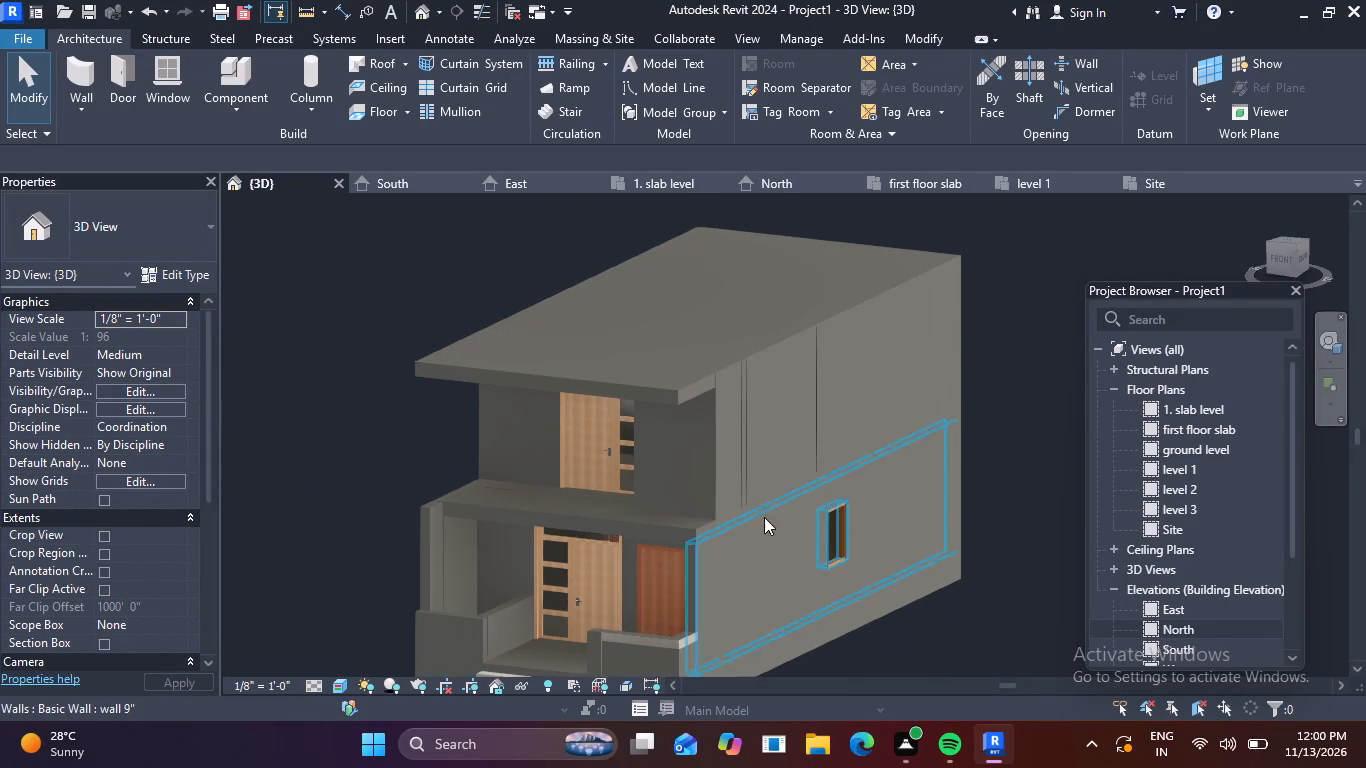
pyautogui.moveTo(630, 562); pyautogui.dragTo(706, 567, button='middle')
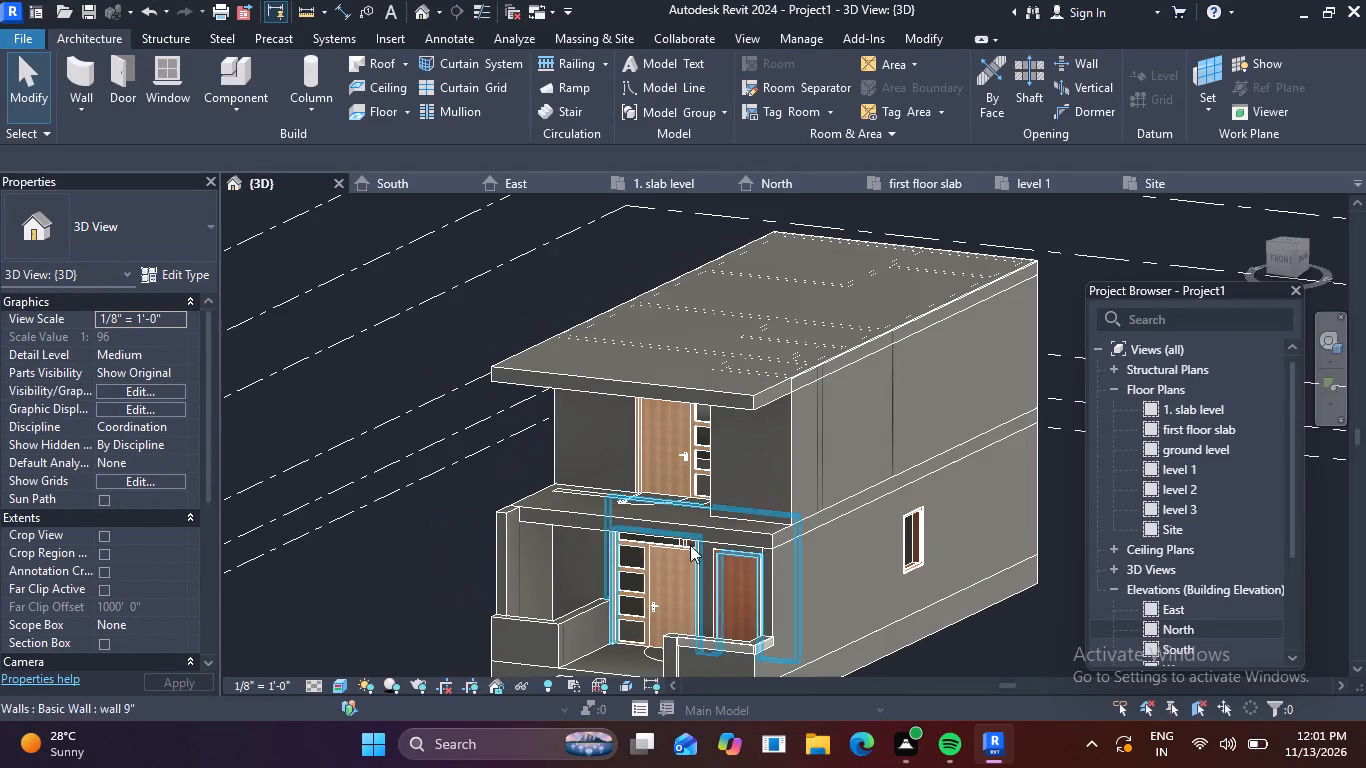
pyautogui.keyDown('shift'); pyautogui.moveTo(627, 553); pyautogui.dragTo(668, 581, button='middle'); pyautogui.keyUp('shift')
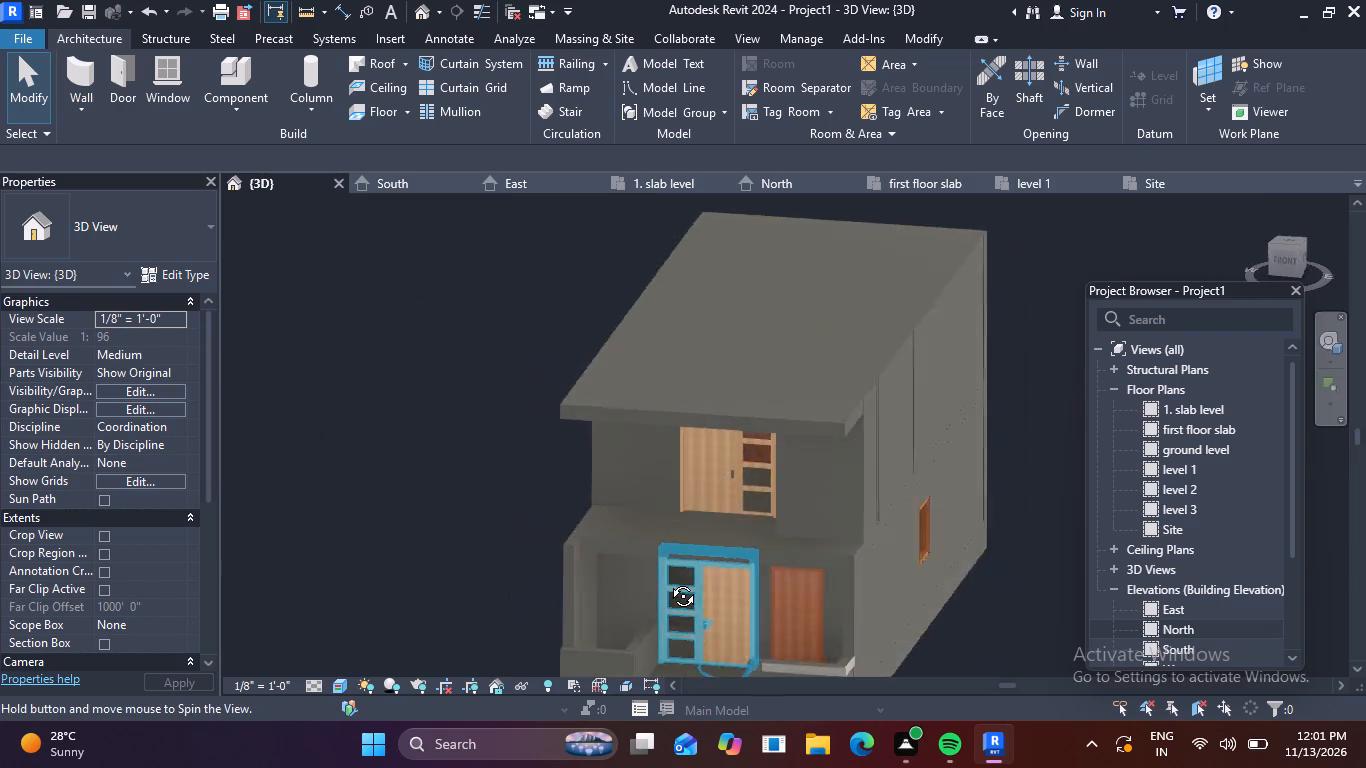
pyautogui.keyDown('shift'); pyautogui.moveTo(668, 581); pyautogui.dragTo(750, 568, button='middle'); pyautogui.keyUp('shift')
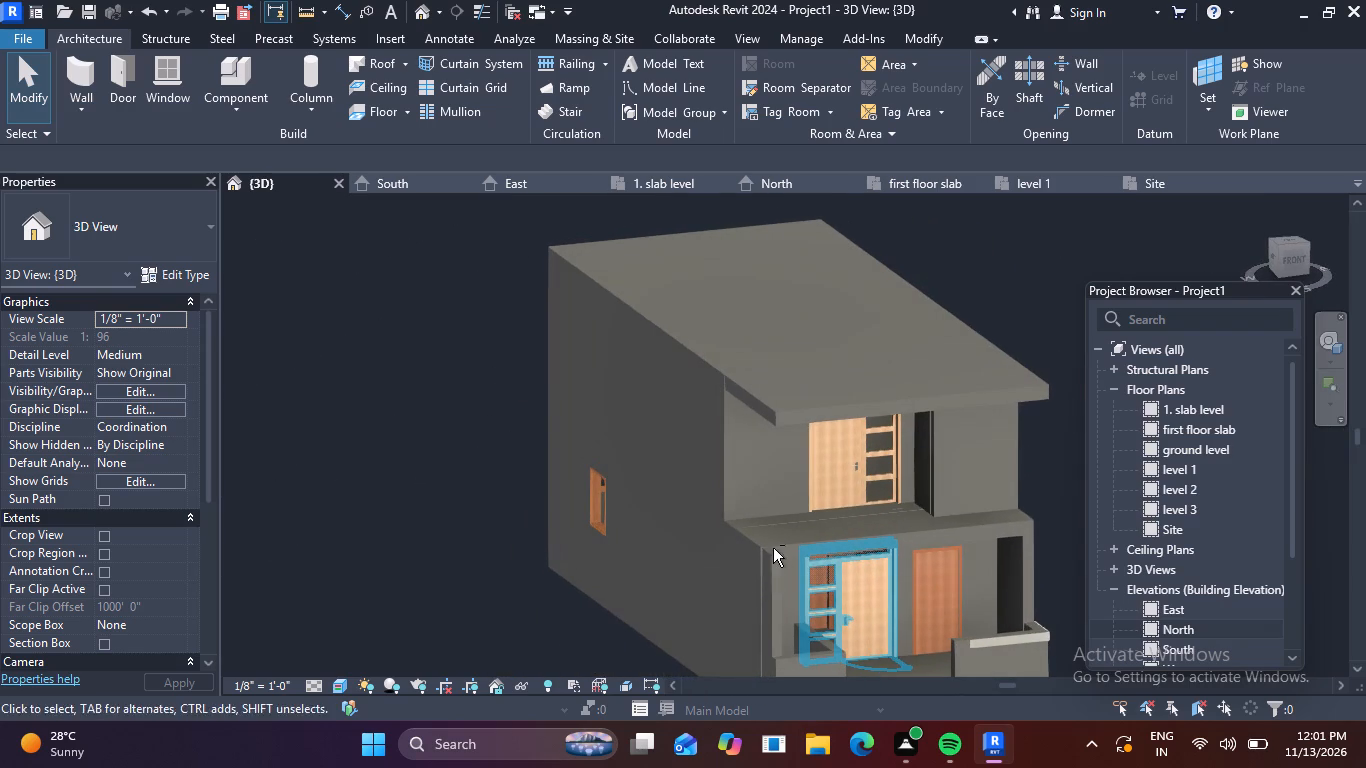
pyautogui.scroll(4, 786, 541)
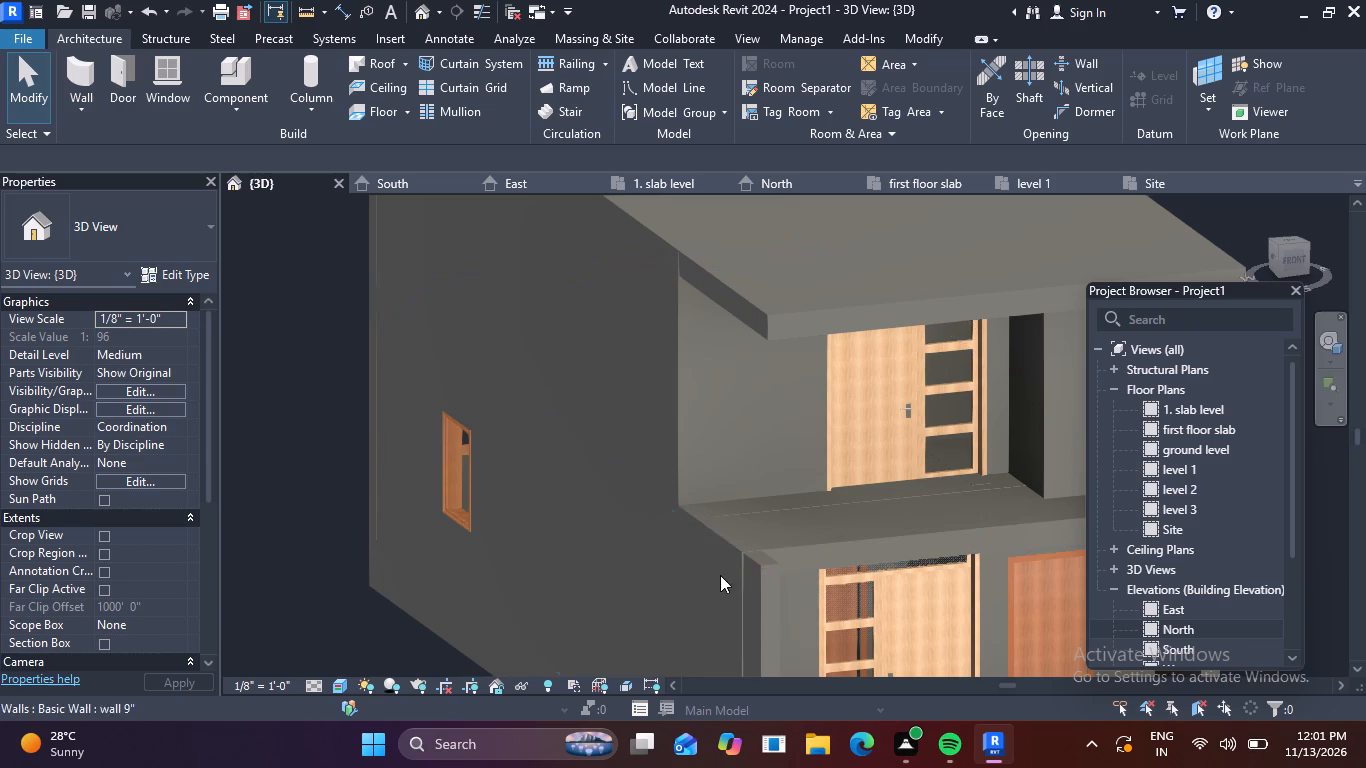
pyautogui.scroll(-1, 834, 519)
pyautogui.moveTo(921, 544); pyautogui.dragTo(838, 545, button='middle')
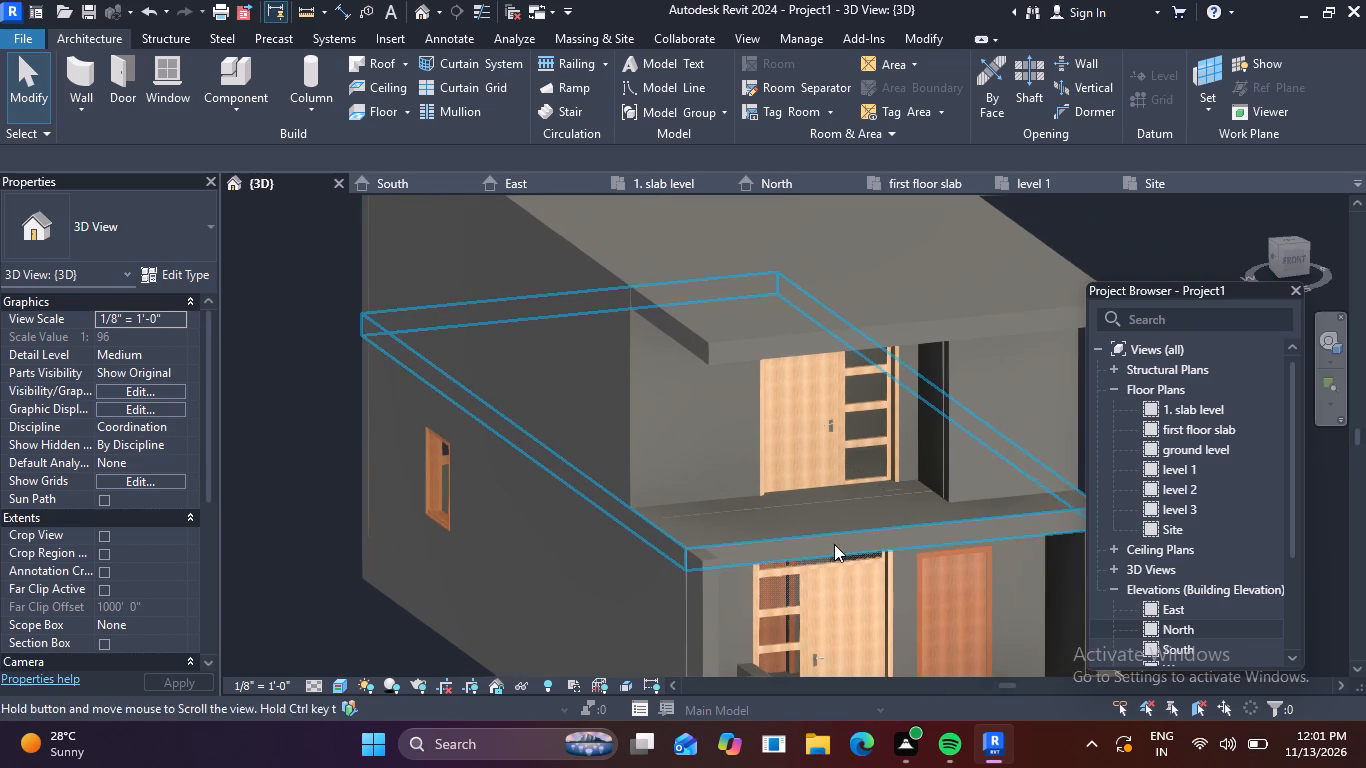
pyautogui.scroll(-3, 1019, 540)
pyautogui.moveTo(985, 582); pyautogui.dragTo(831, 551, button='middle')
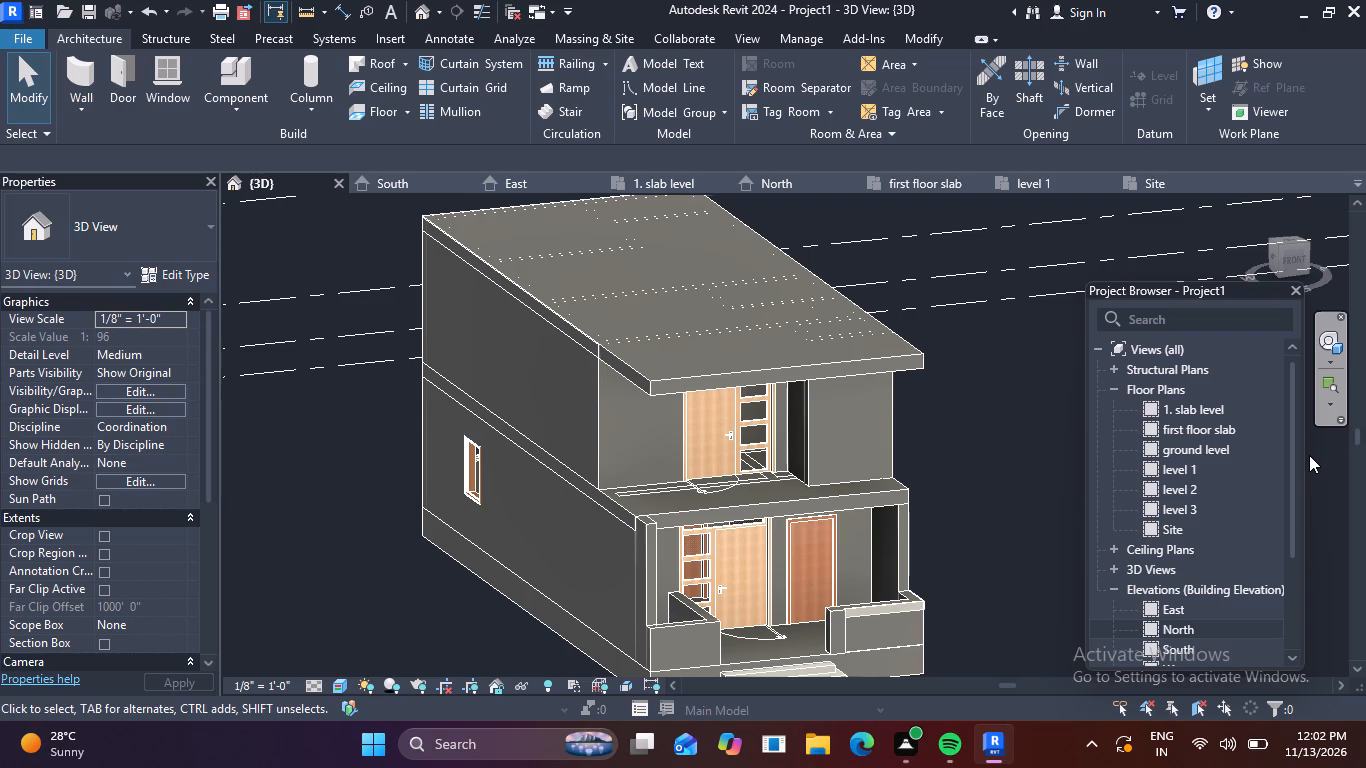
pyautogui.scroll(-3, 863, 467)
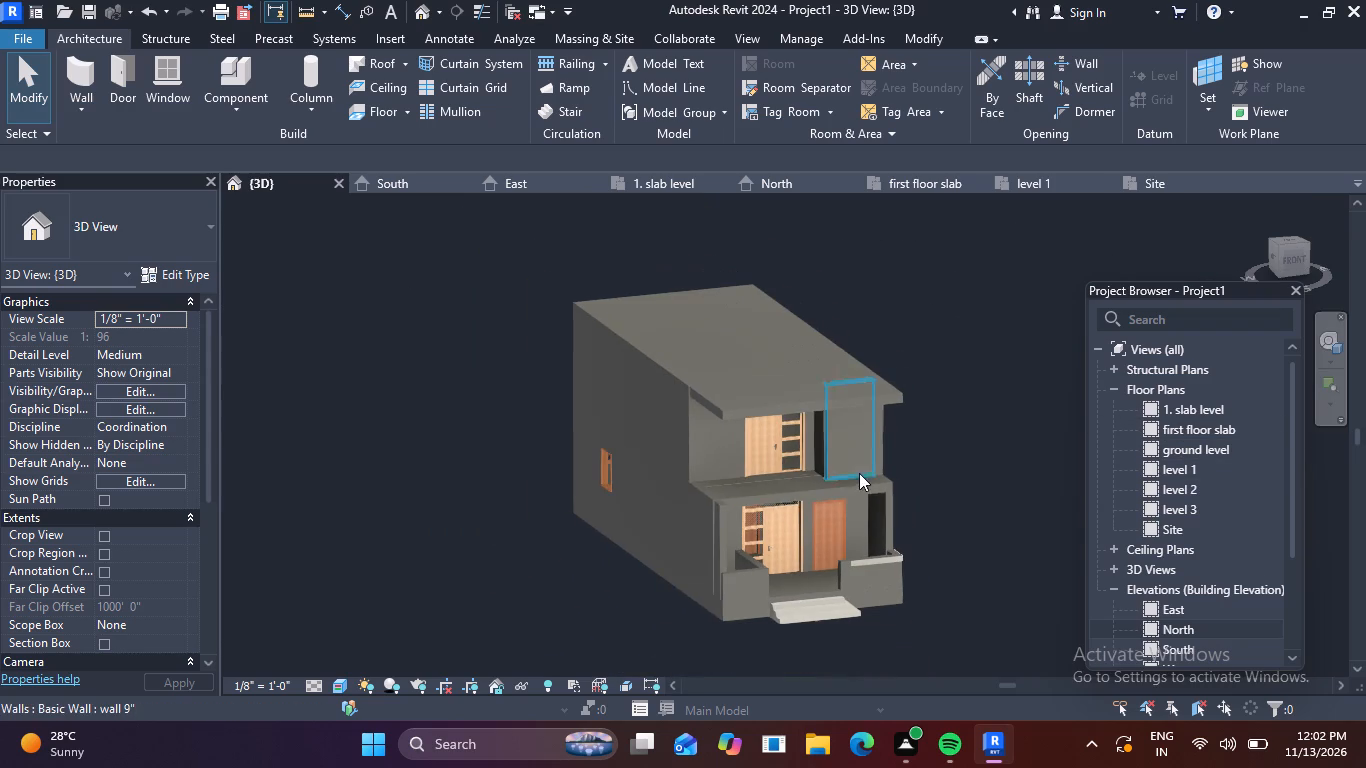
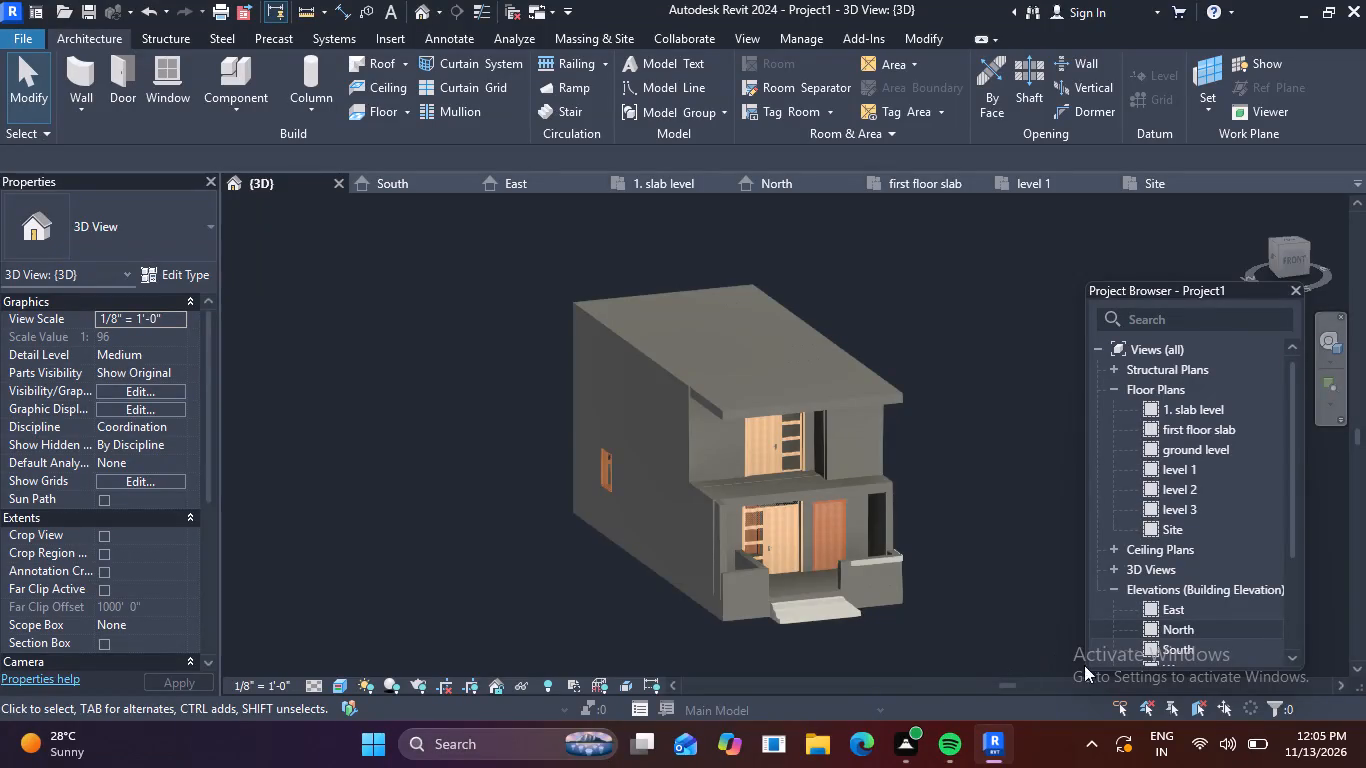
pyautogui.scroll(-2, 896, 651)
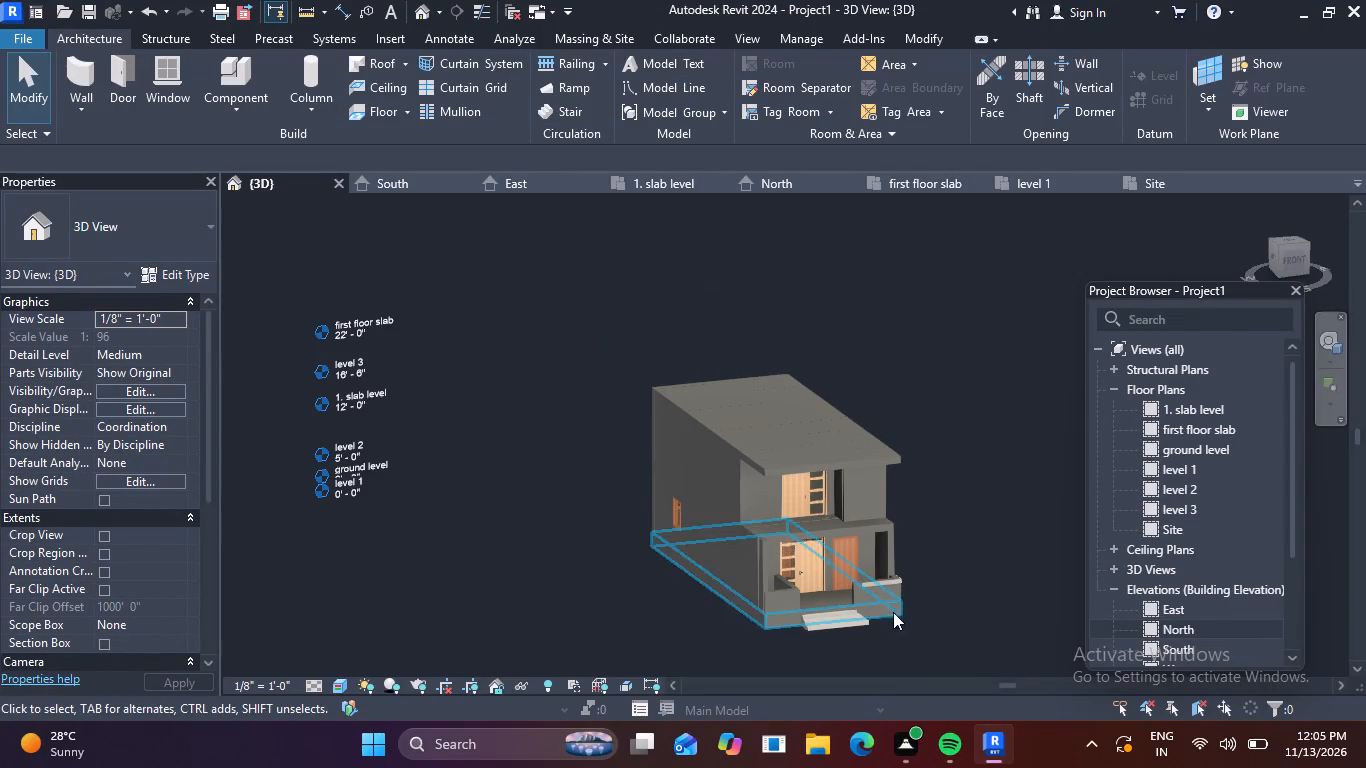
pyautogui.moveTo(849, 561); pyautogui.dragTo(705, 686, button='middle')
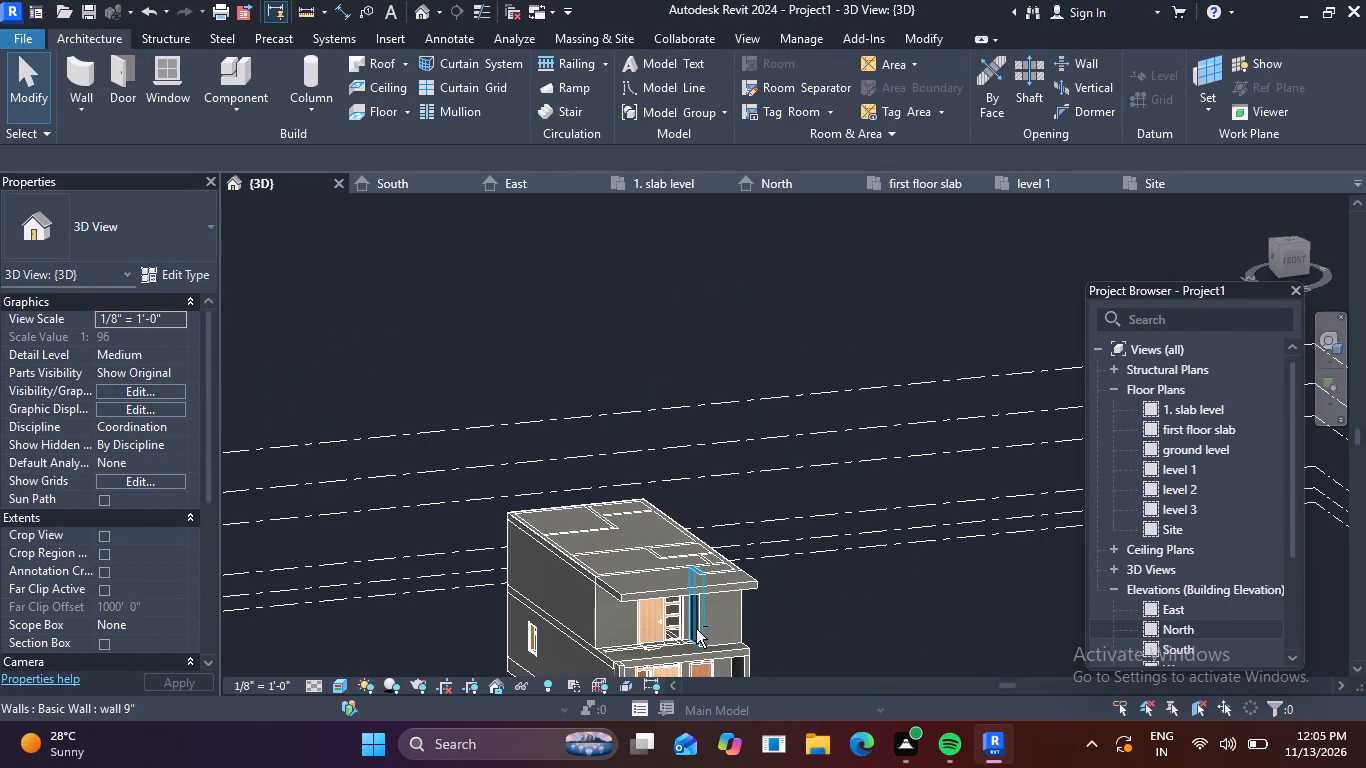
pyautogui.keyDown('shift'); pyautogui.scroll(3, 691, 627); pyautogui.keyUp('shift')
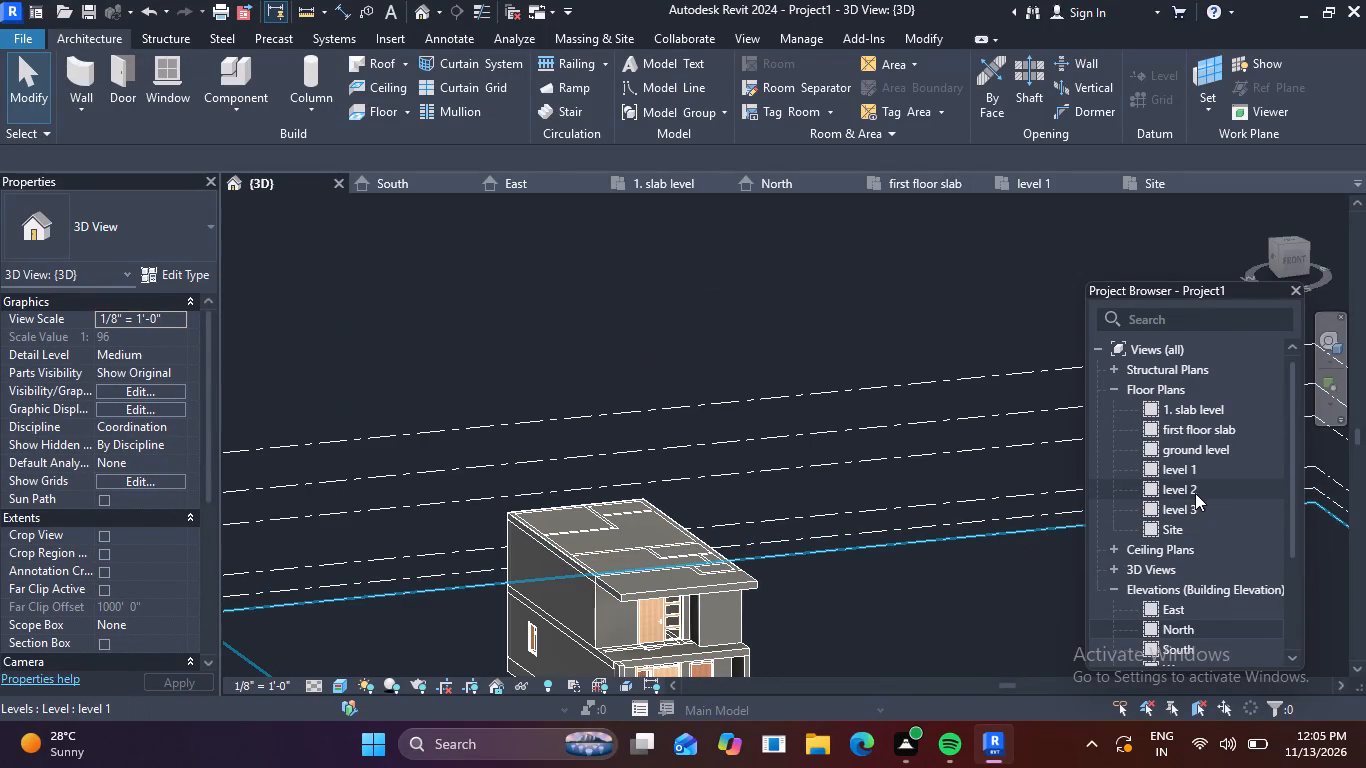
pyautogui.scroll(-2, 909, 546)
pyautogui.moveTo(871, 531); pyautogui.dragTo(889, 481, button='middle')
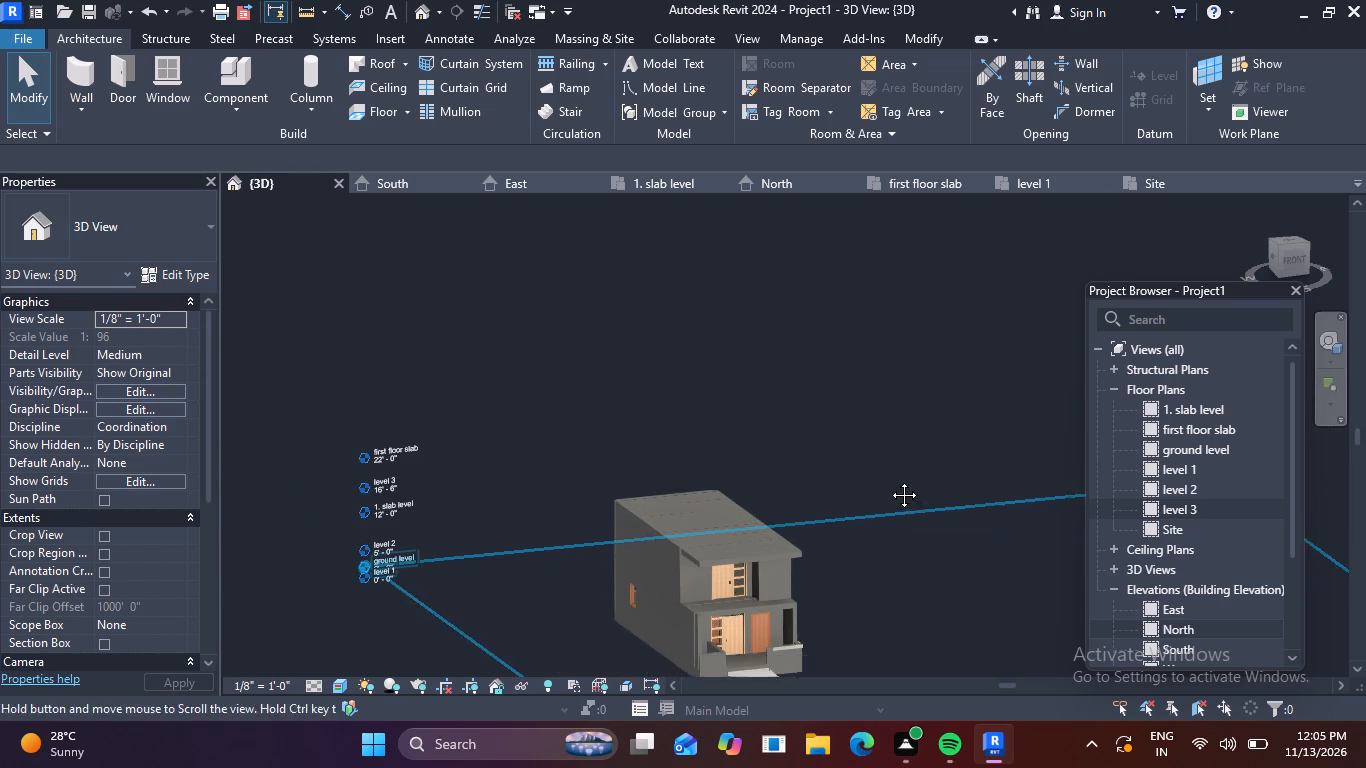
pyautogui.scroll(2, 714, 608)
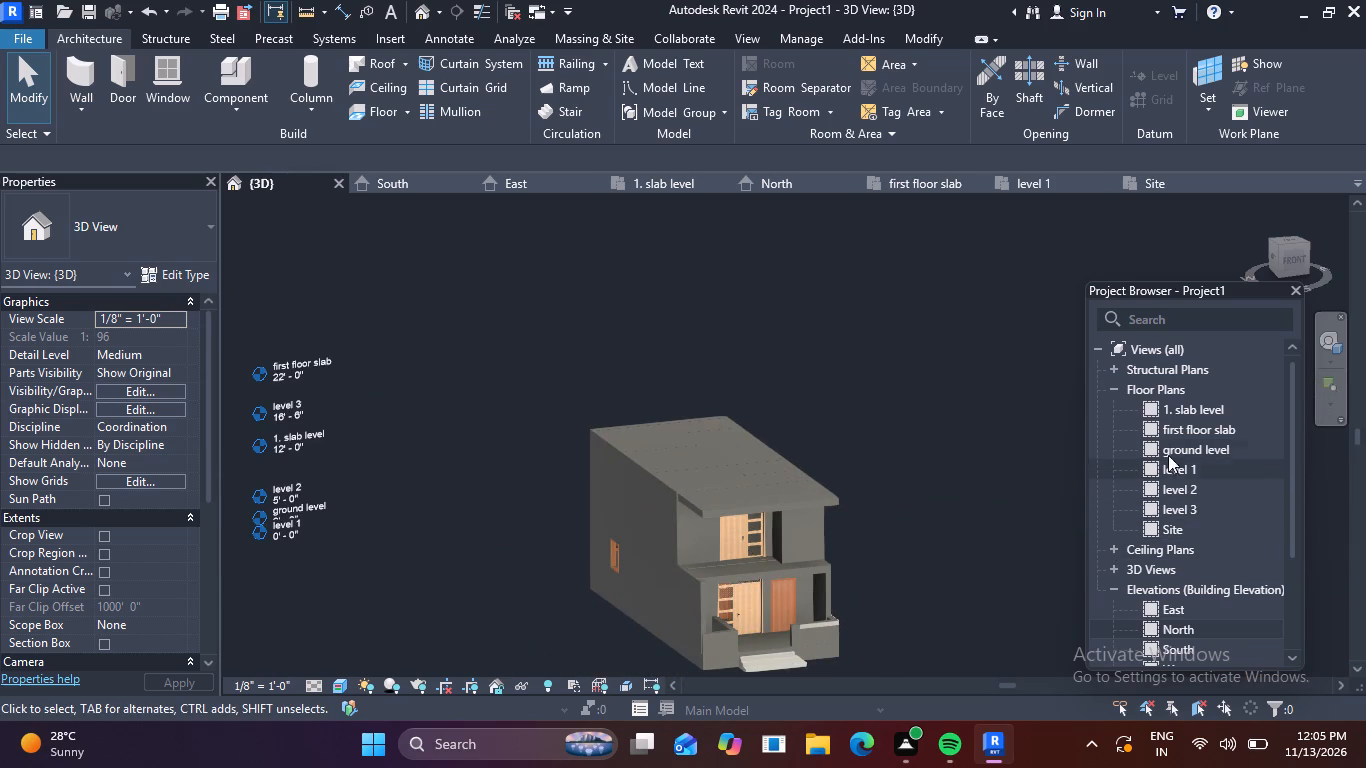
# In the 1. slab level plan, draw 9" walls enclosing the front-west corner, about 9'-10" deep and 5'-0" wide, back to the front wall.
pyautogui.doubleClick(1148, 412)
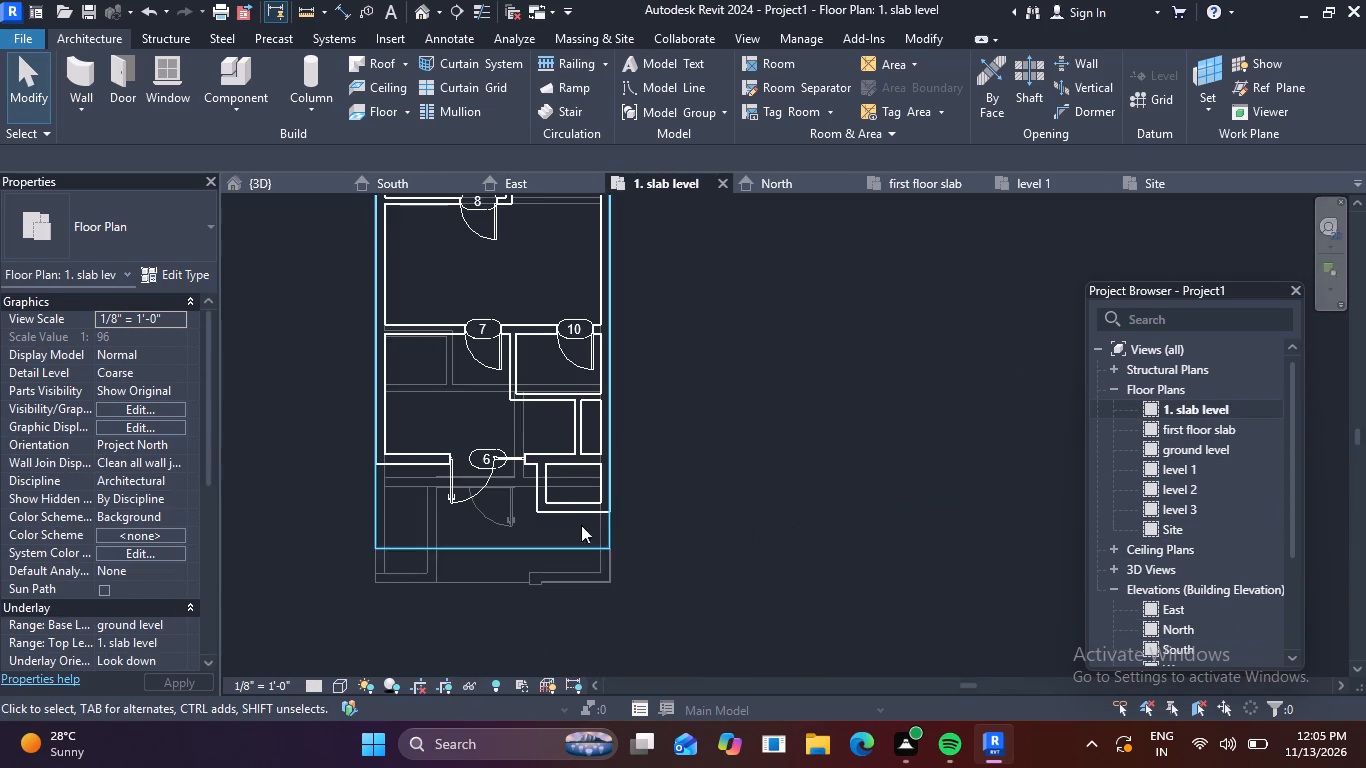
pyautogui.scroll(-2, 474, 529)
pyautogui.scroll(4, 401, 543)
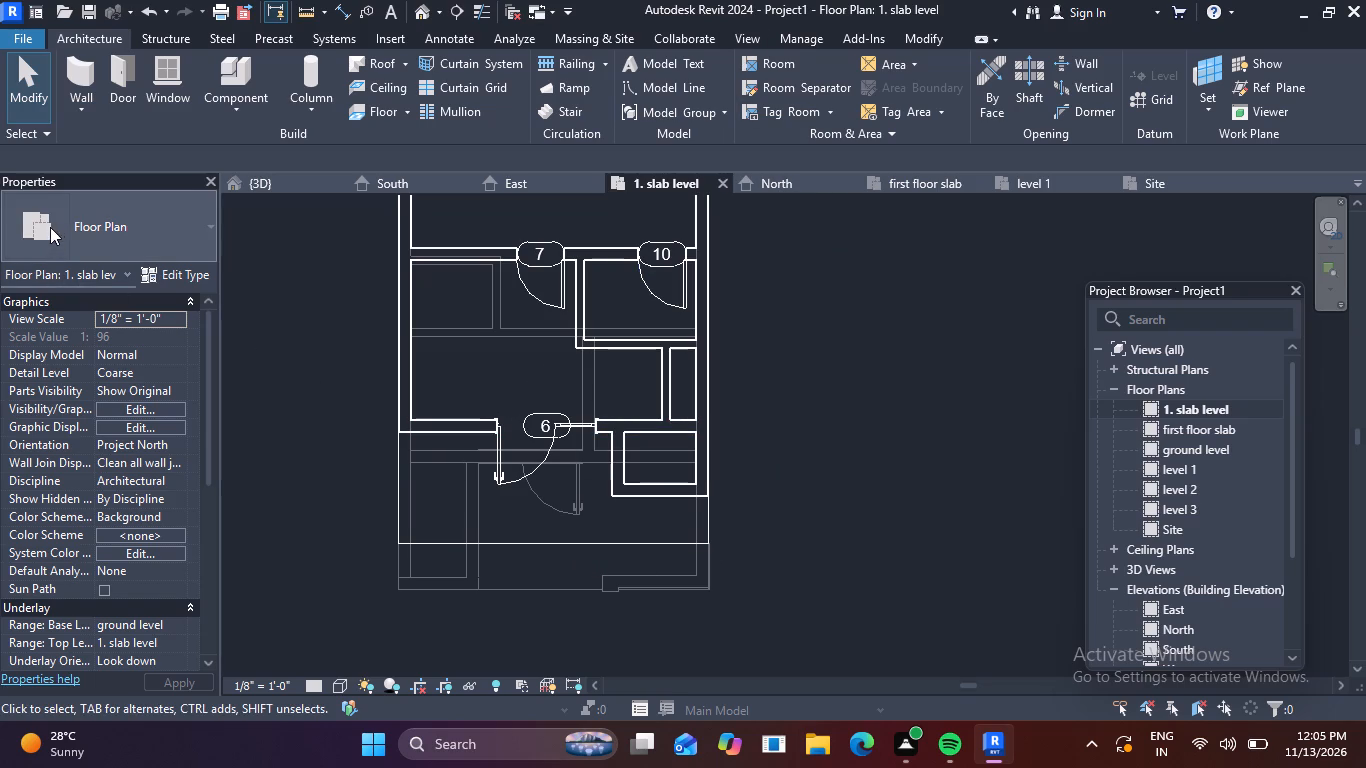
pyautogui.click(94, 78)
pyautogui.scroll(3, 398, 431)
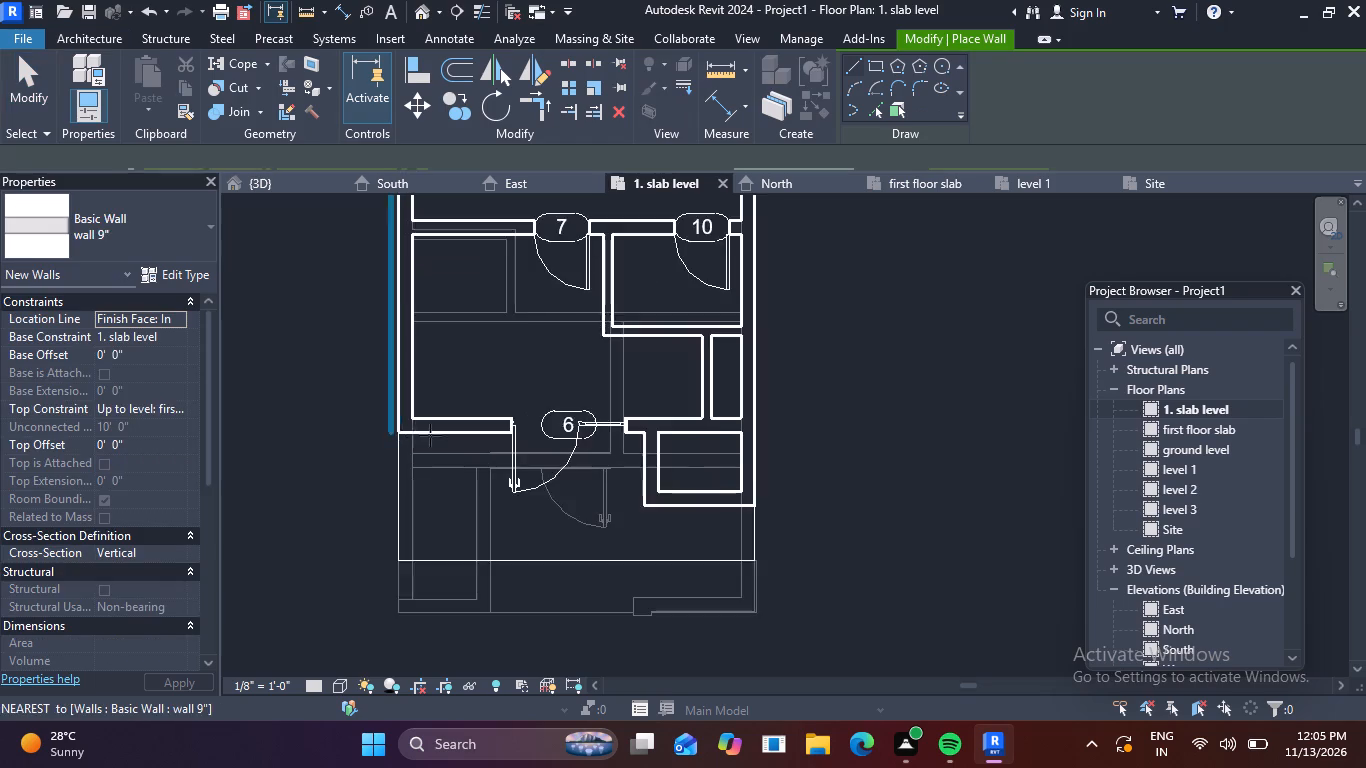
pyautogui.click(389, 440)
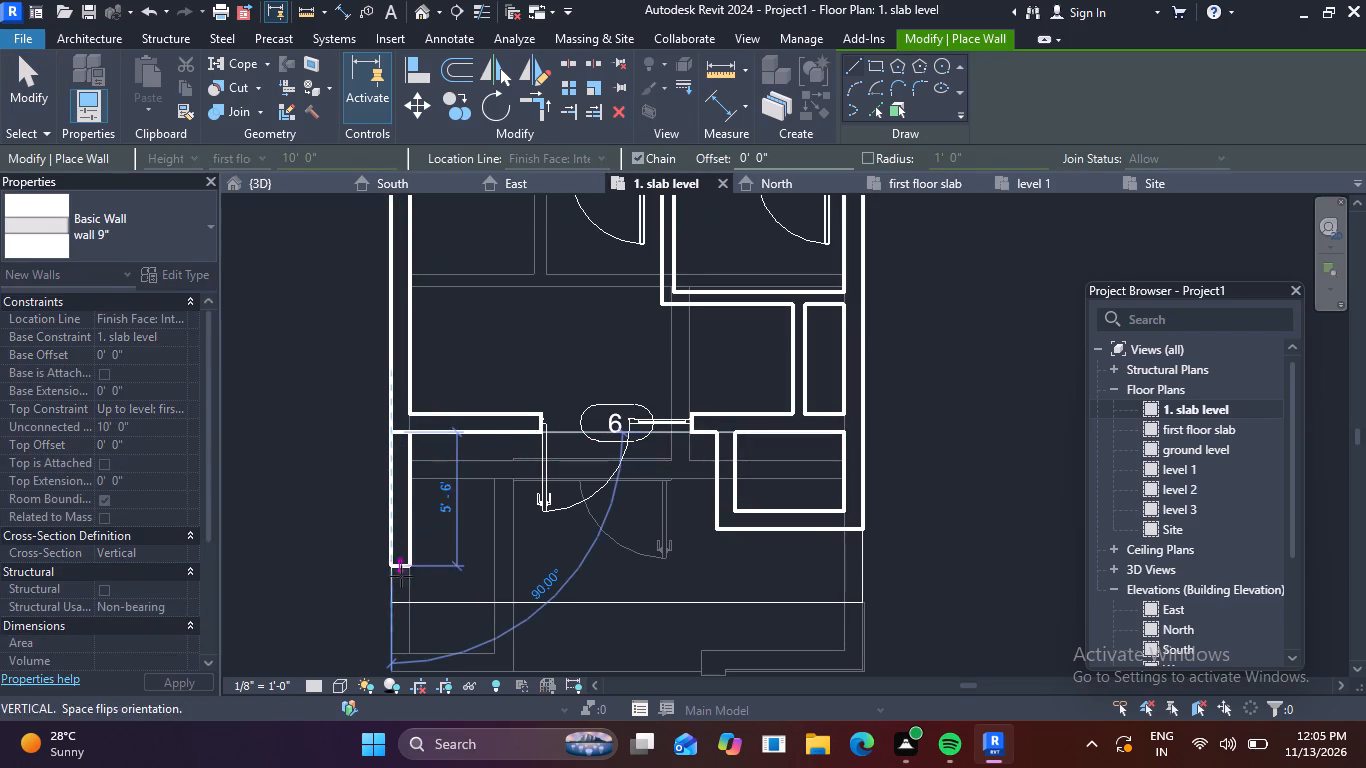
pyautogui.moveTo(398, 637); pyautogui.dragTo(405, 569, button='middle')
pyautogui.scroll(1, 405, 569)
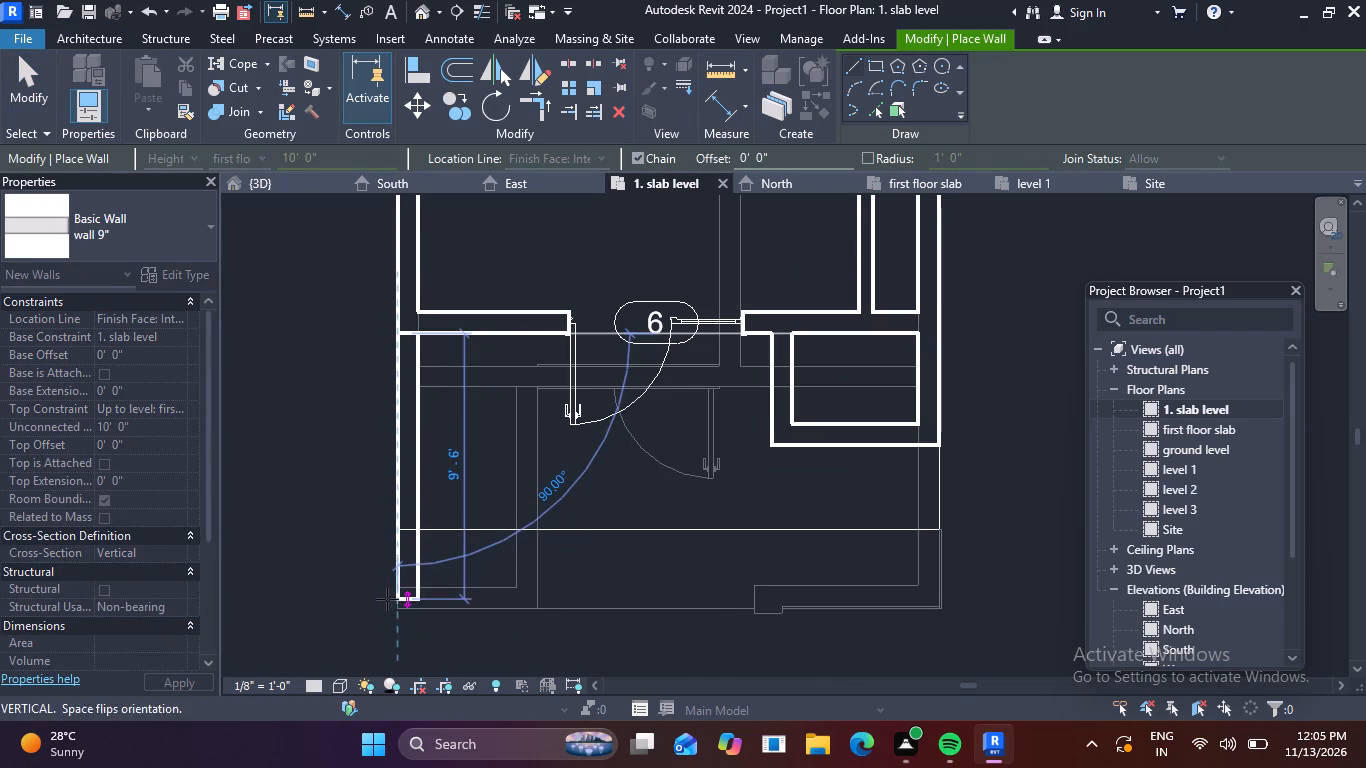
pyautogui.click(393, 607)
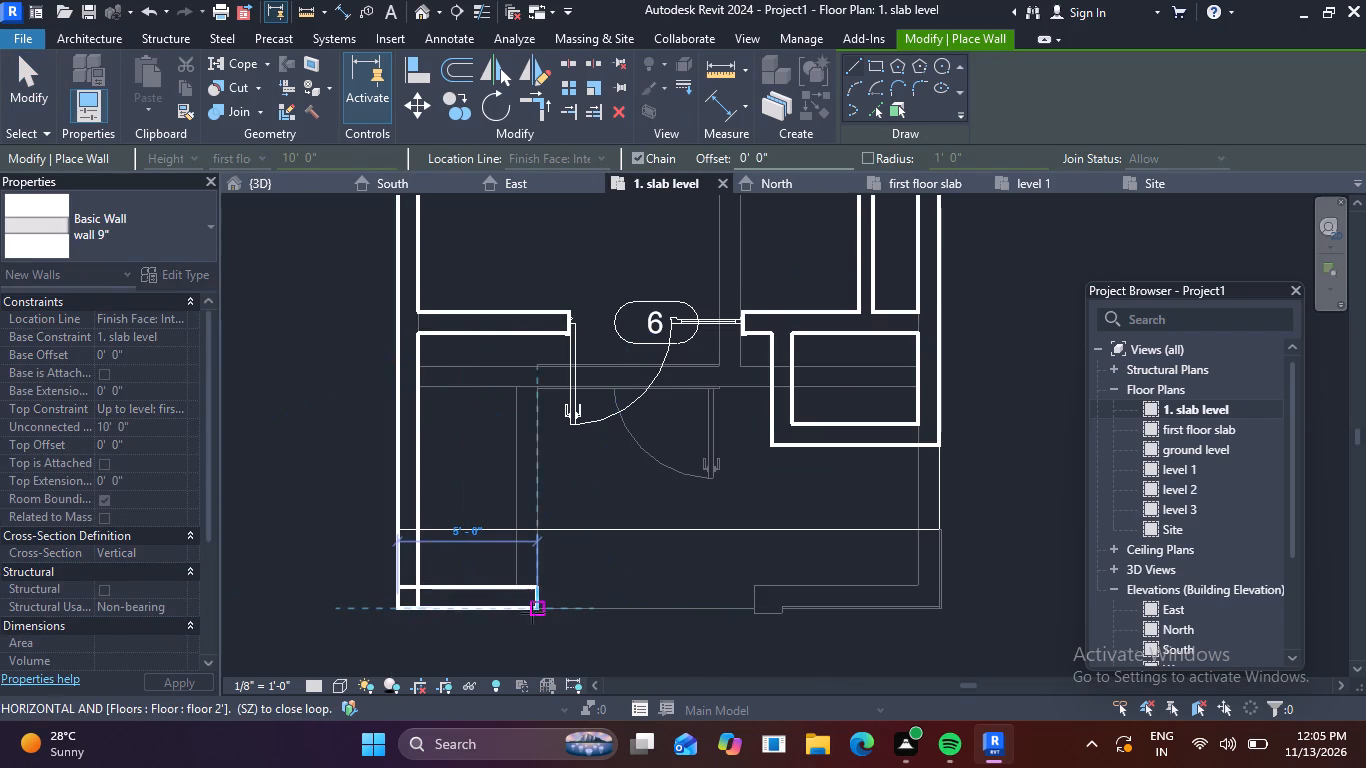
pyautogui.click(536, 612)
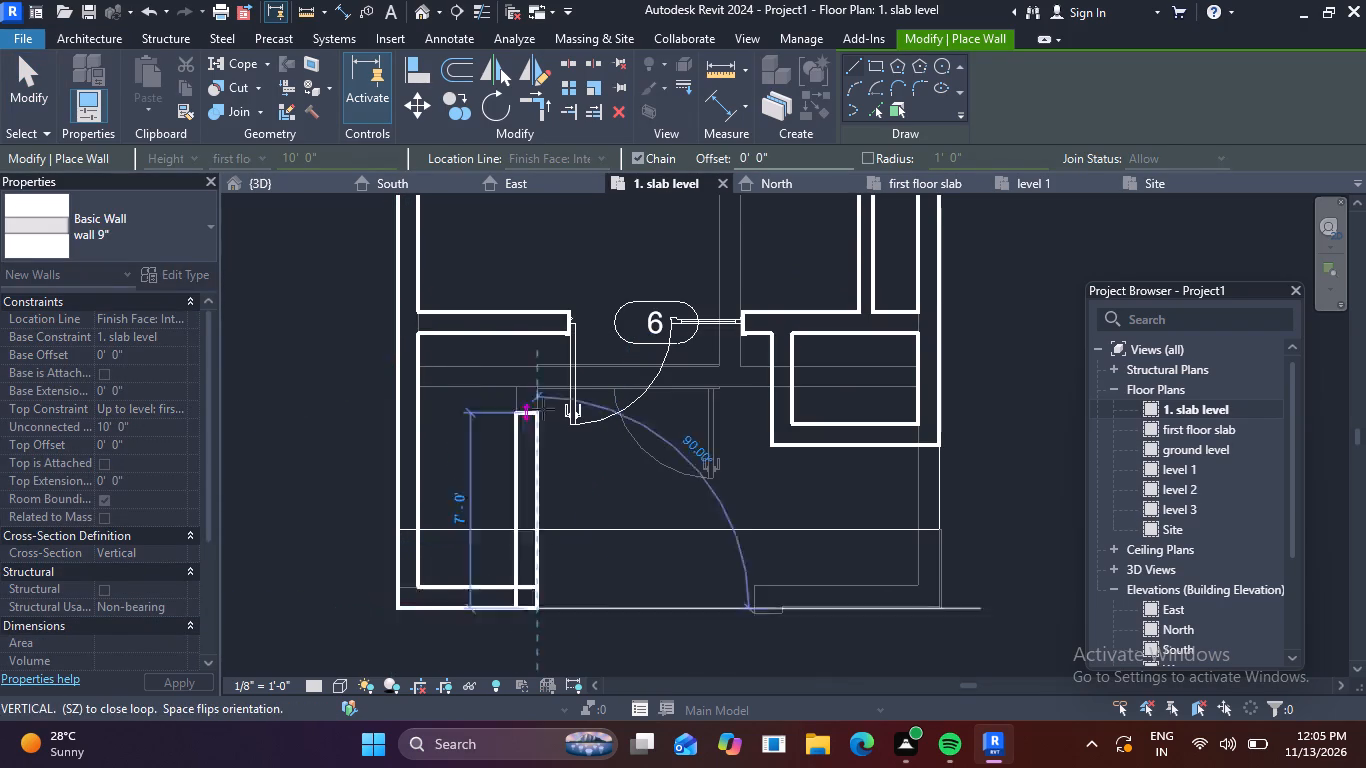
pyautogui.click(541, 337)
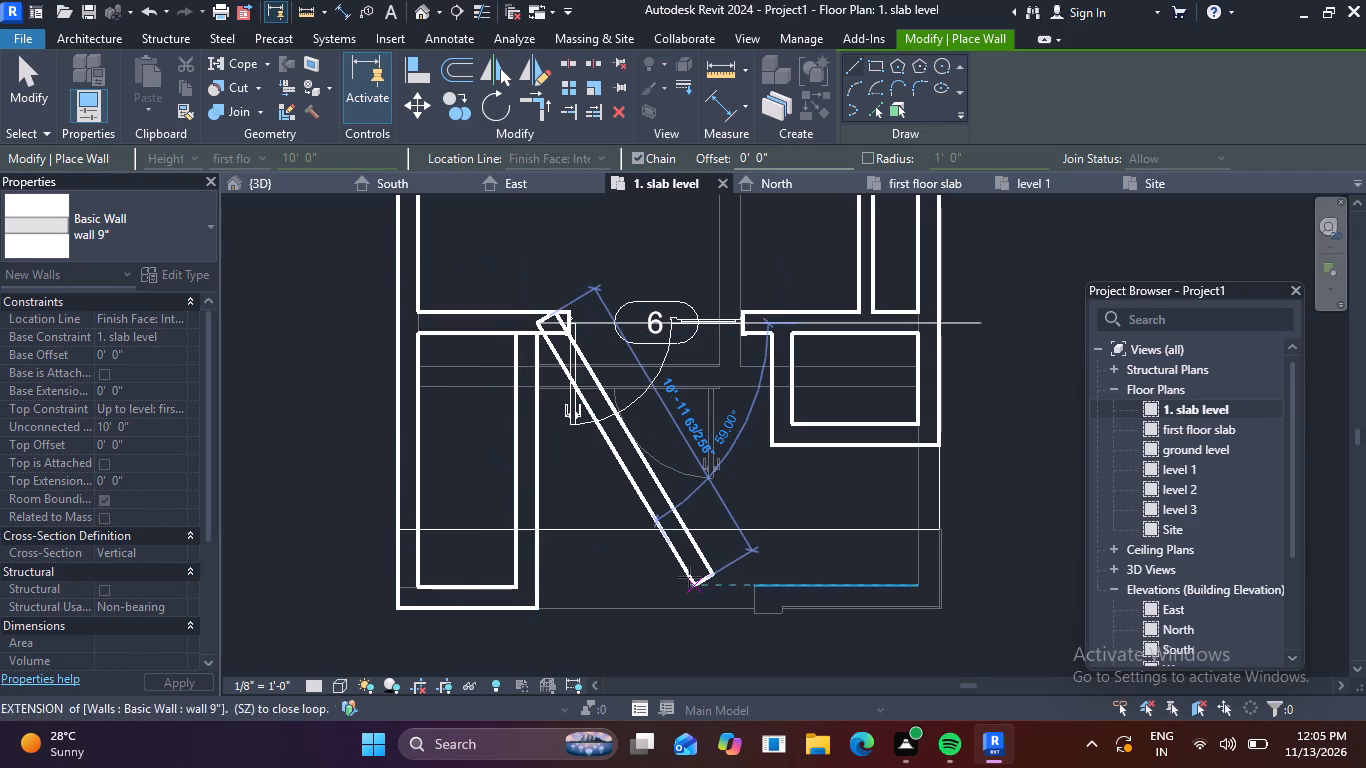
pyautogui.press('Escape')
pyautogui.press('Escape')
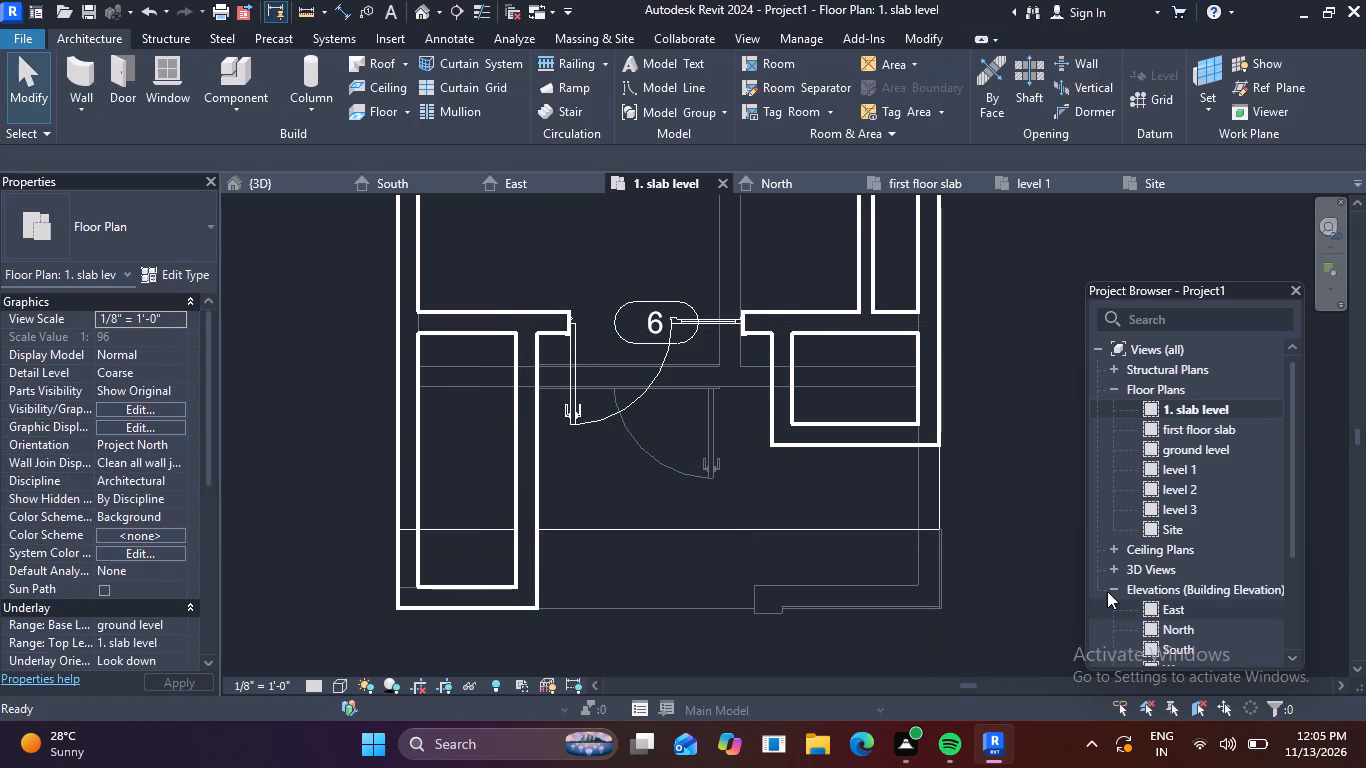
# Examine the house front in 3D from several angles, checking the new upper-storey corner walls against the top slab and the porch below.
pyautogui.click(248, 180)
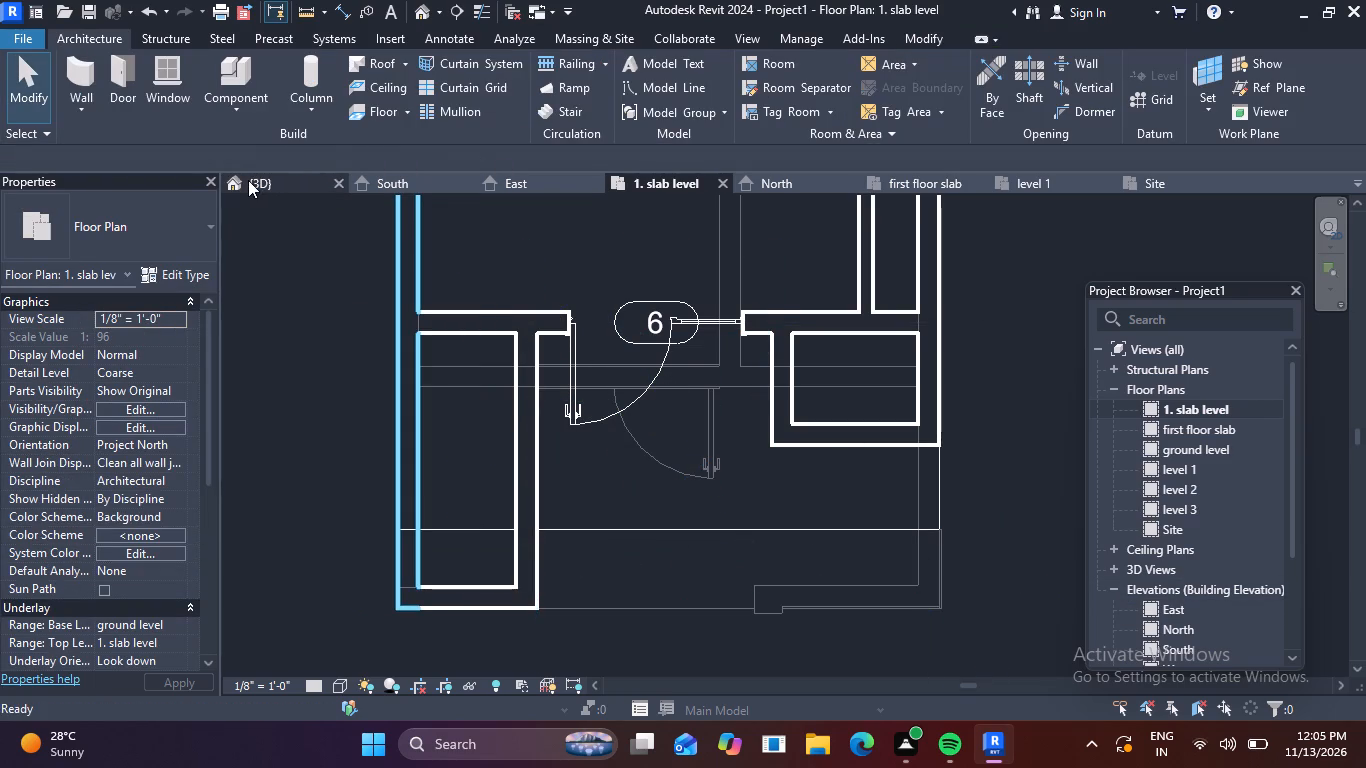
pyautogui.scroll(-2, 713, 533)
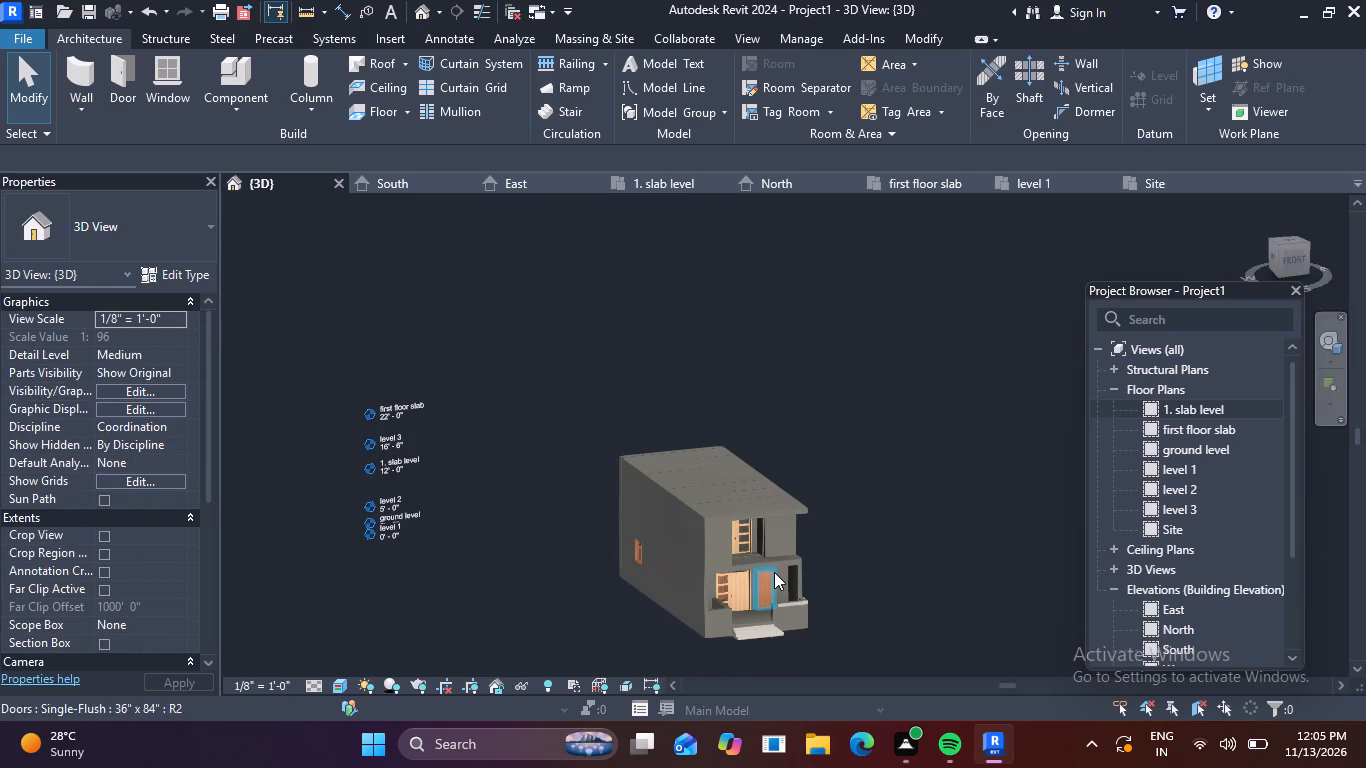
pyautogui.moveTo(747, 580); pyautogui.dragTo(674, 597, button='middle')
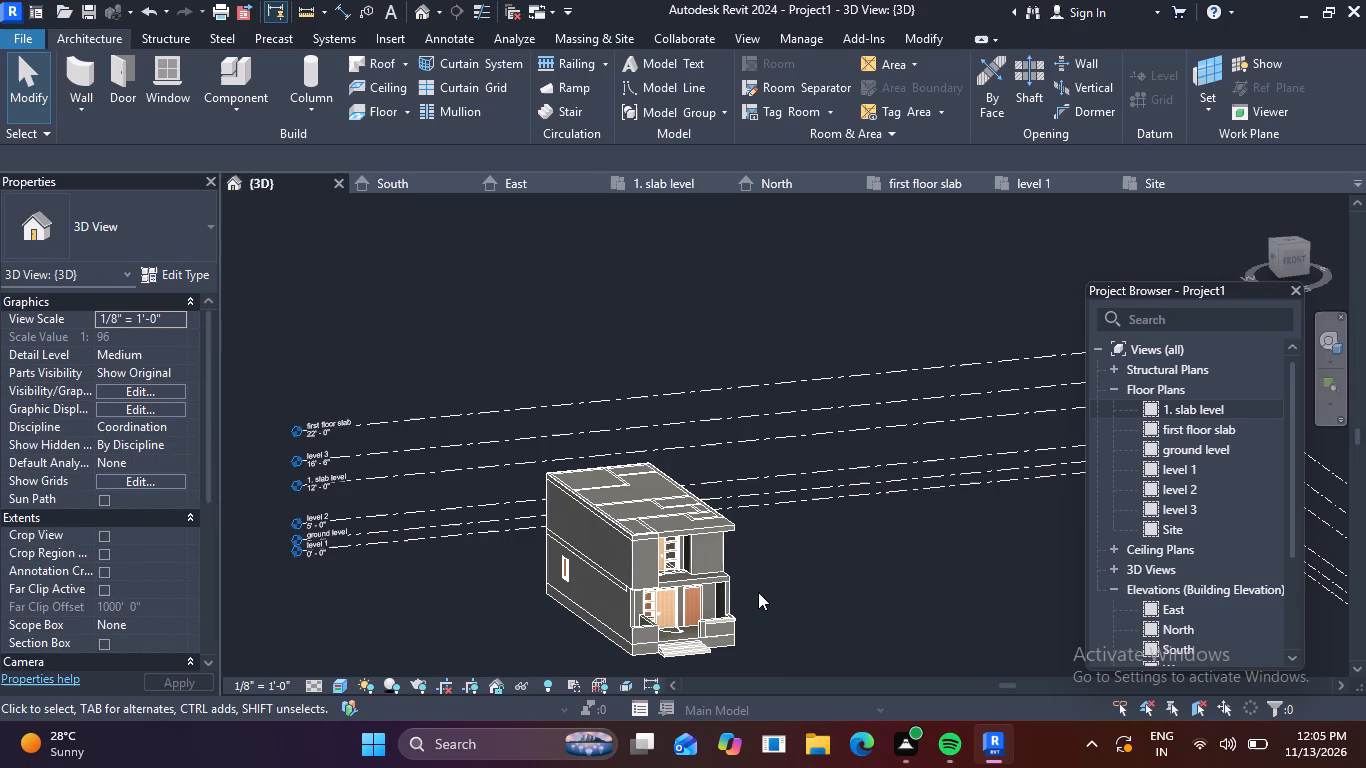
pyautogui.keyDown('shift'); pyautogui.moveTo(772, 584); pyautogui.dragTo(637, 604, button='middle'); pyautogui.keyUp('shift')
pyautogui.scroll(5, 555, 583)
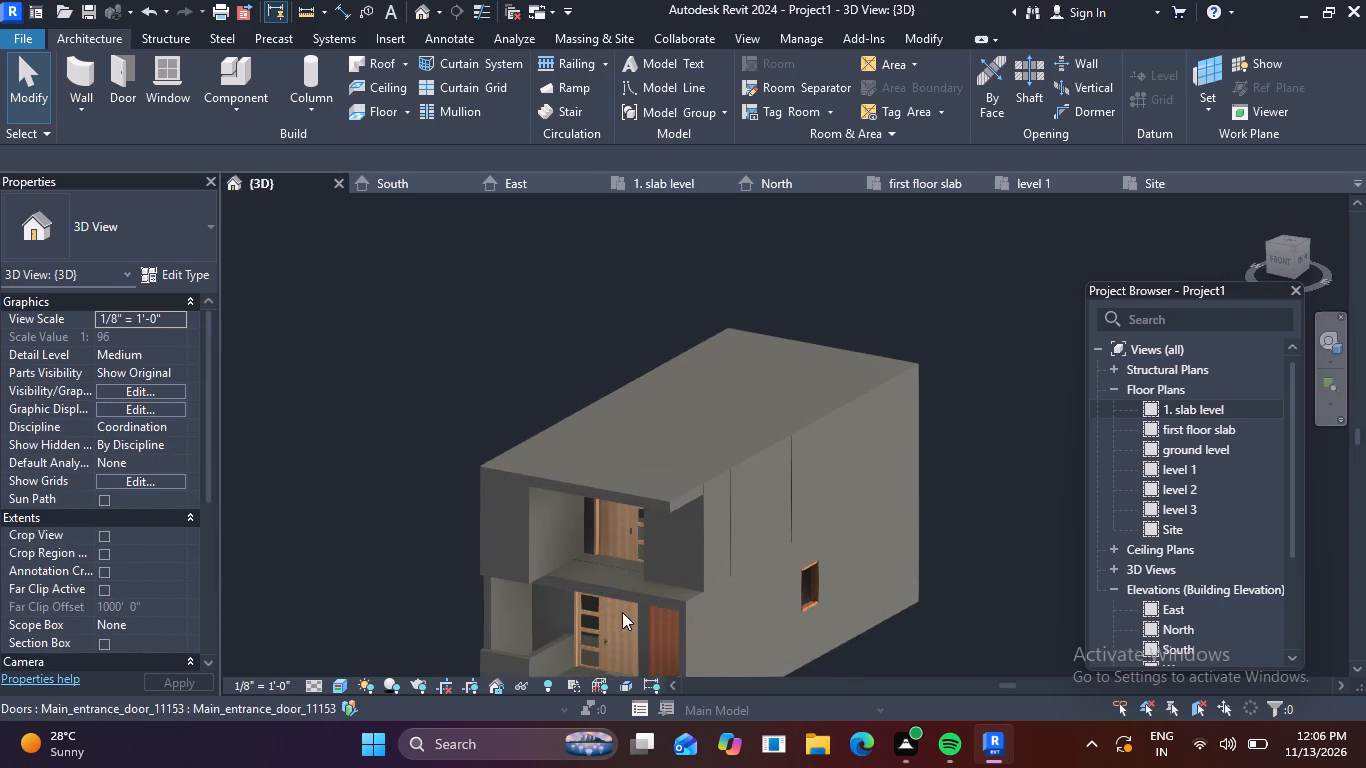
pyautogui.scroll(4, 623, 612)
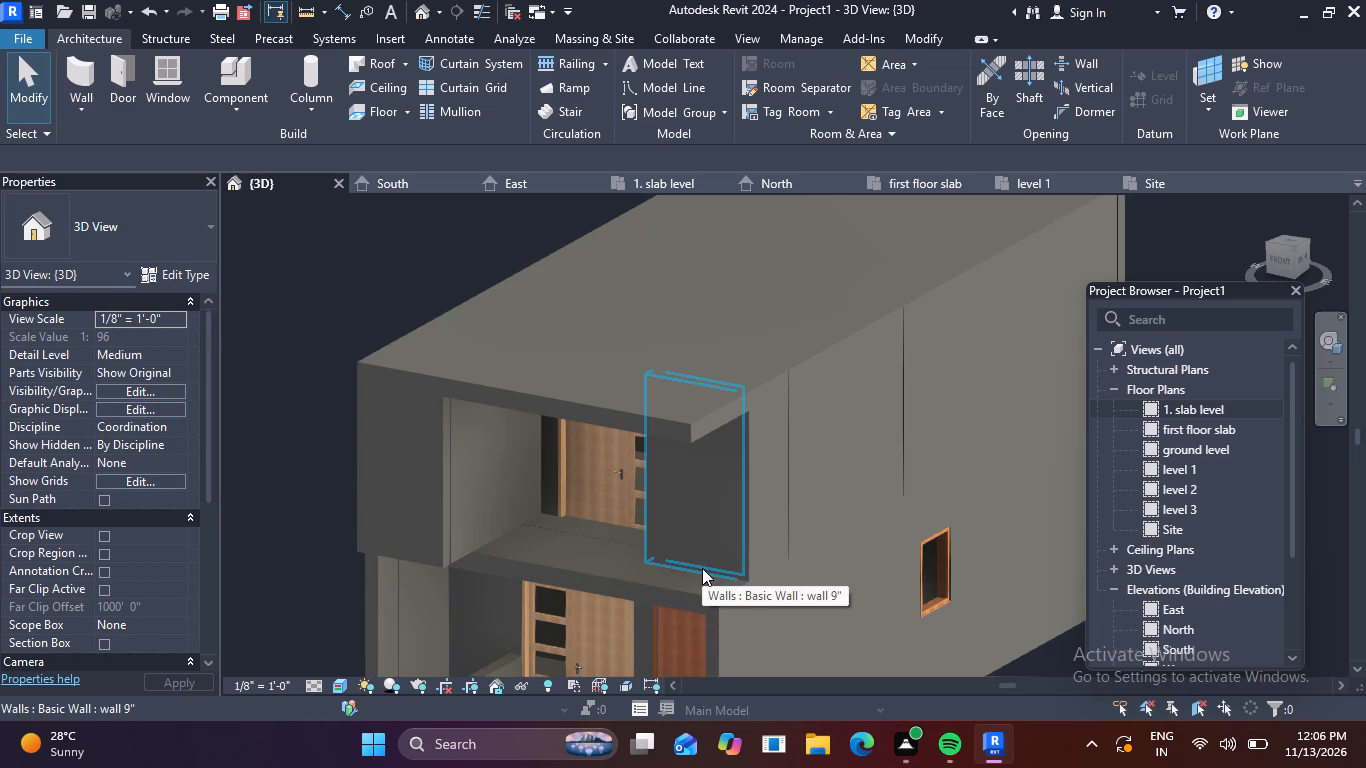
pyautogui.press('Escape')
pyautogui.press('Escape')
pyautogui.scroll(-4, 778, 482)
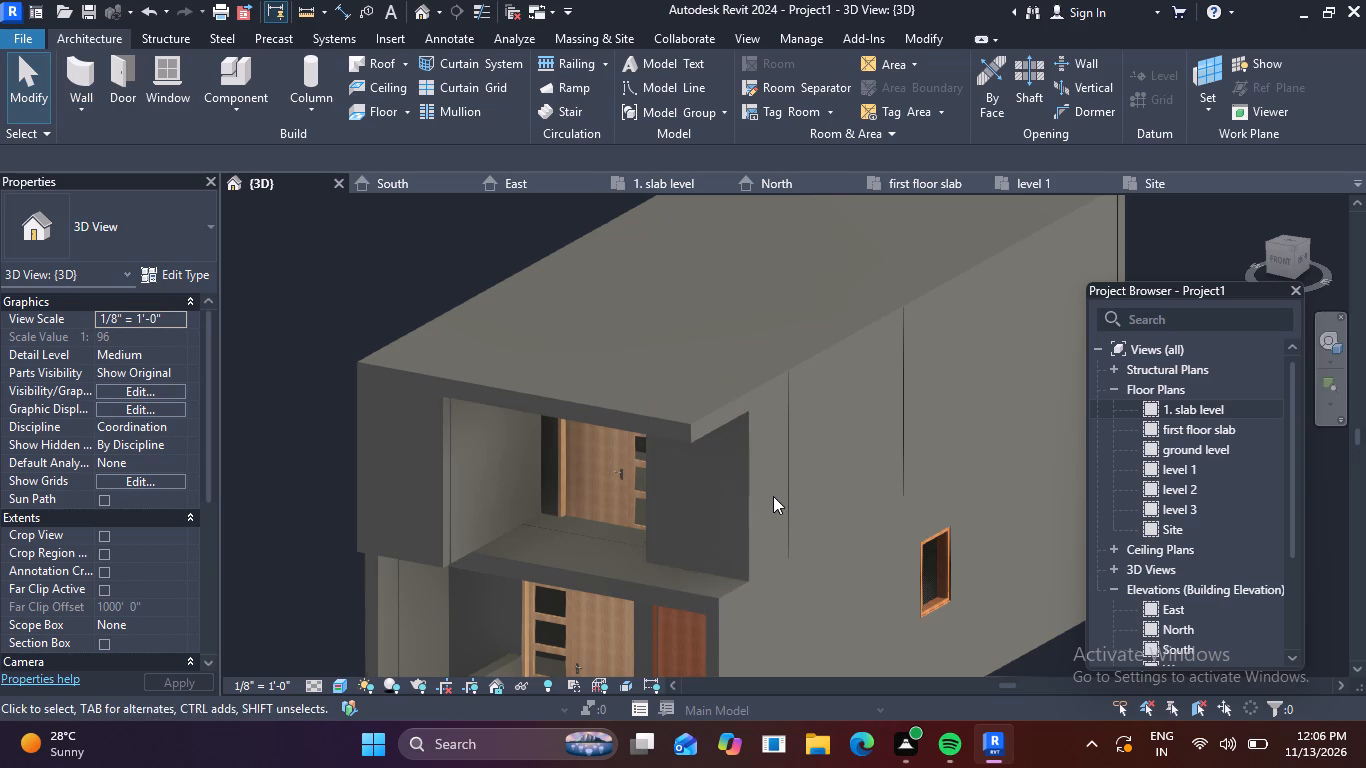
pyautogui.moveTo(843, 580); pyautogui.dragTo(773, 524, button='middle')
pyautogui.scroll(5, 709, 434)
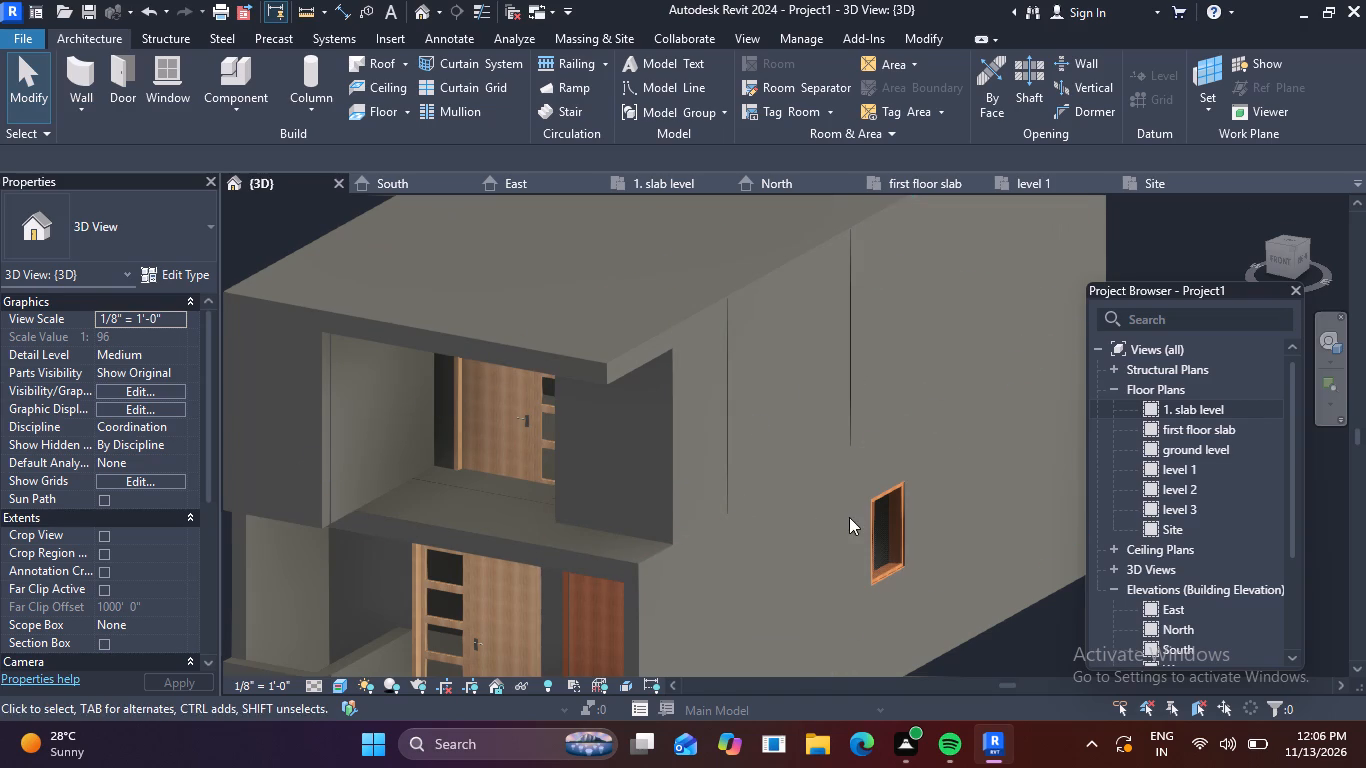
pyautogui.scroll(-3, 826, 550)
pyautogui.moveTo(822, 567); pyautogui.dragTo(937, 489, button='middle')
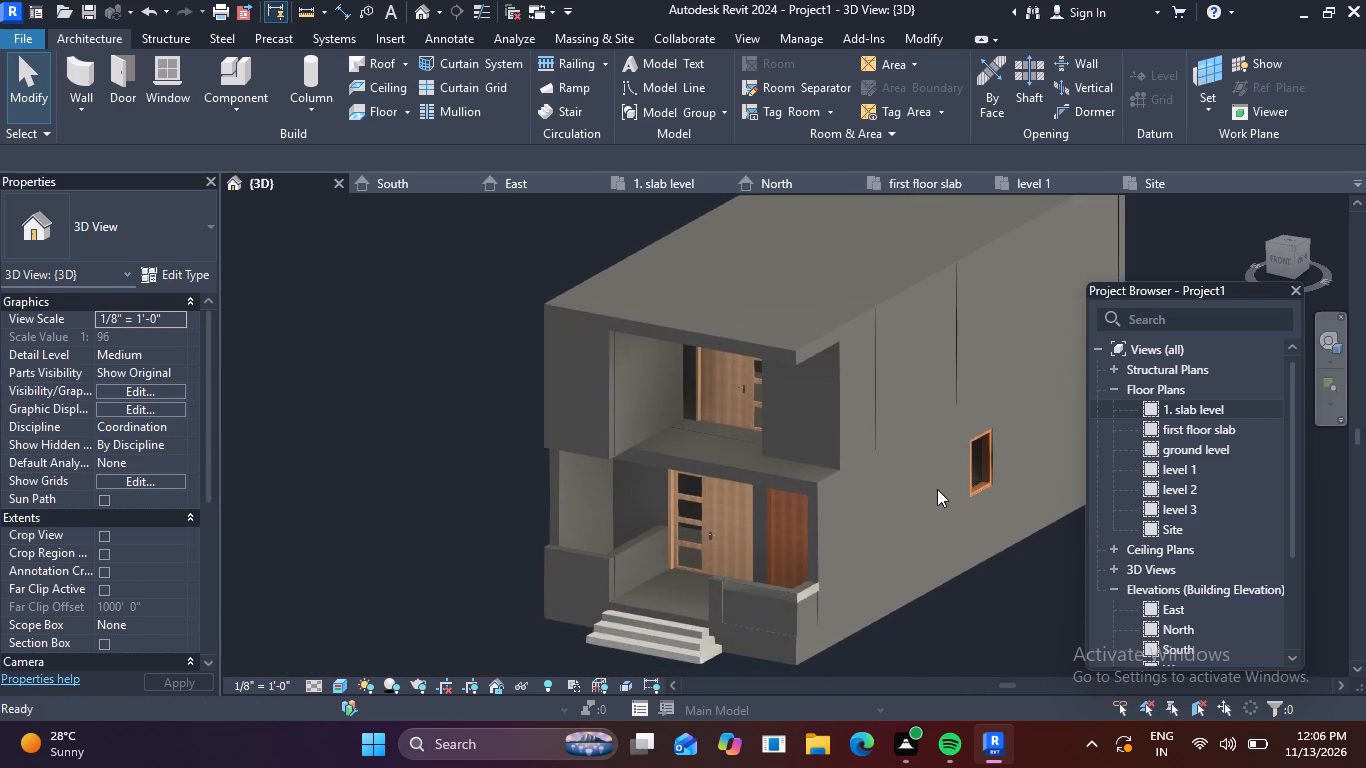
pyautogui.scroll(-1, 917, 510)
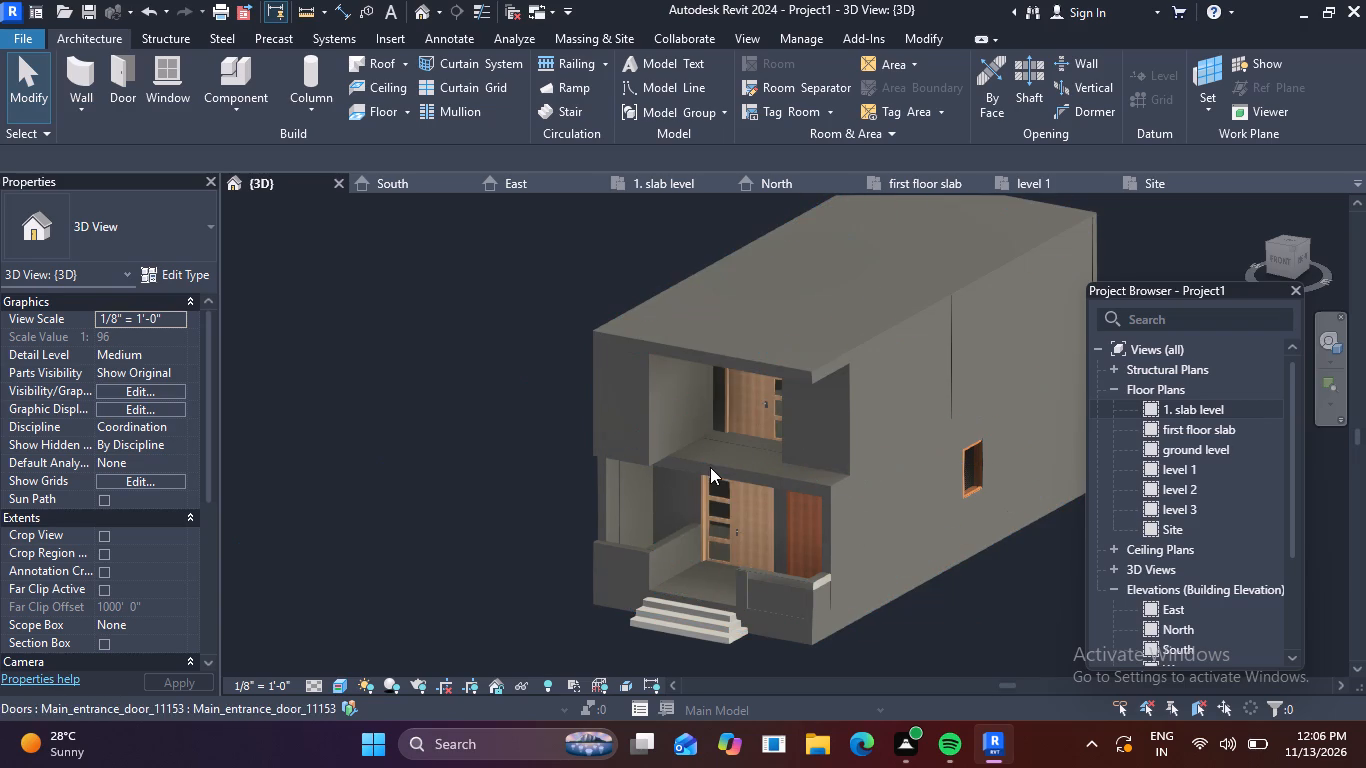
pyautogui.keyDown('shift'); pyautogui.moveTo(695, 473); pyautogui.dragTo(780, 485, button='middle'); pyautogui.keyUp('shift')
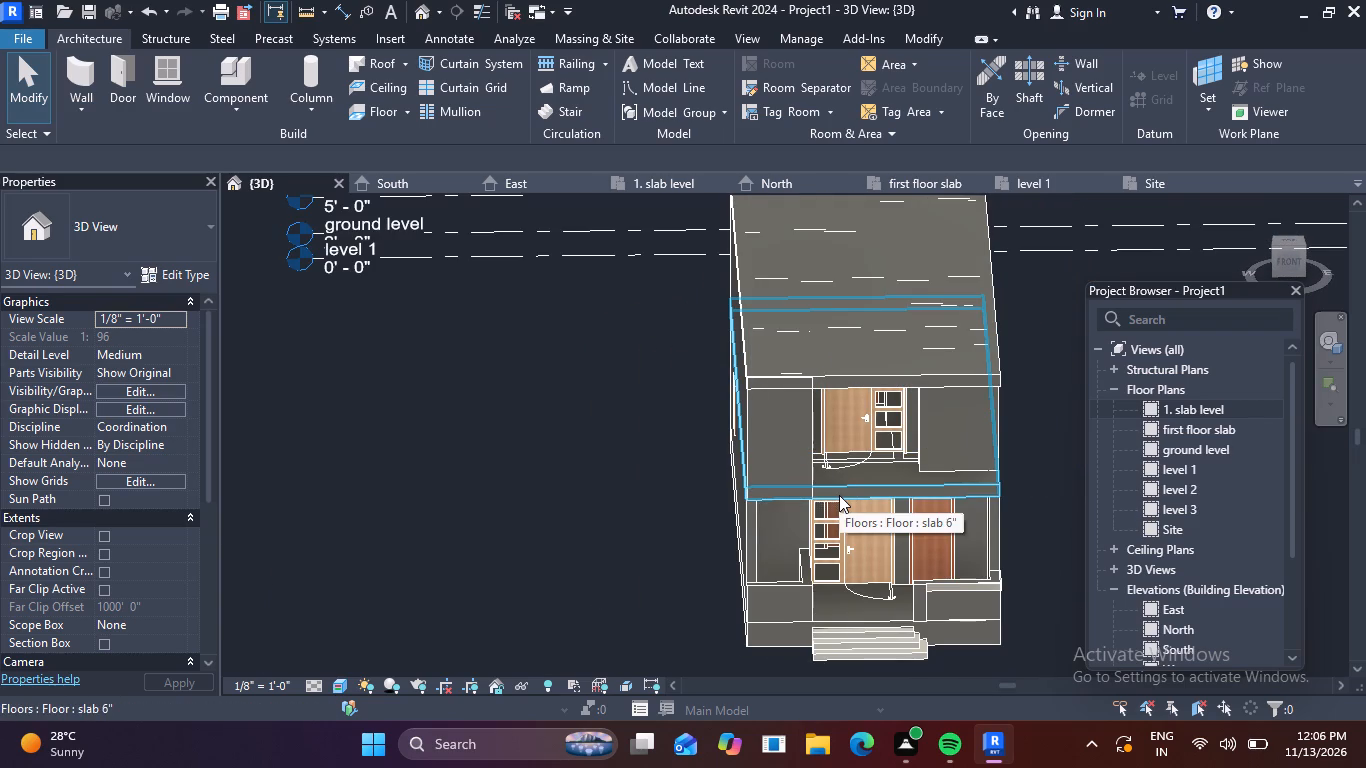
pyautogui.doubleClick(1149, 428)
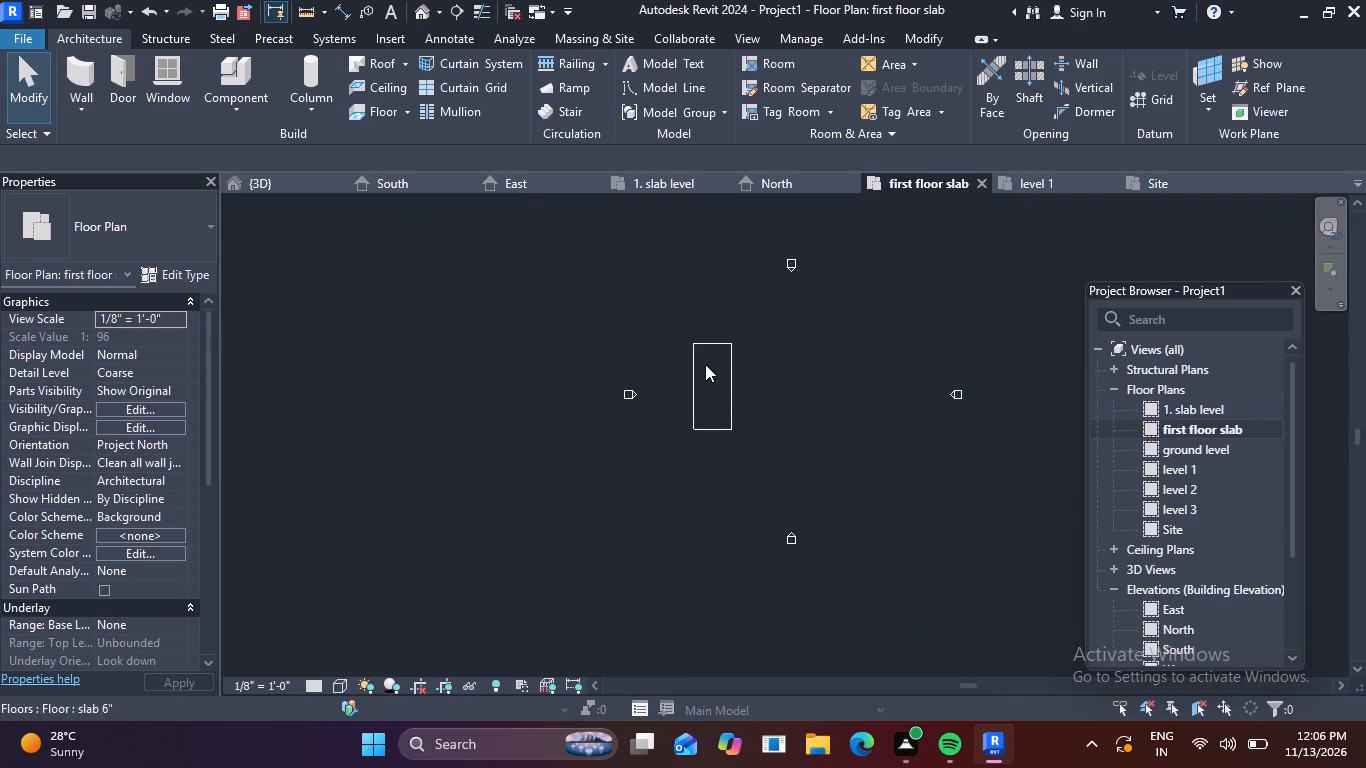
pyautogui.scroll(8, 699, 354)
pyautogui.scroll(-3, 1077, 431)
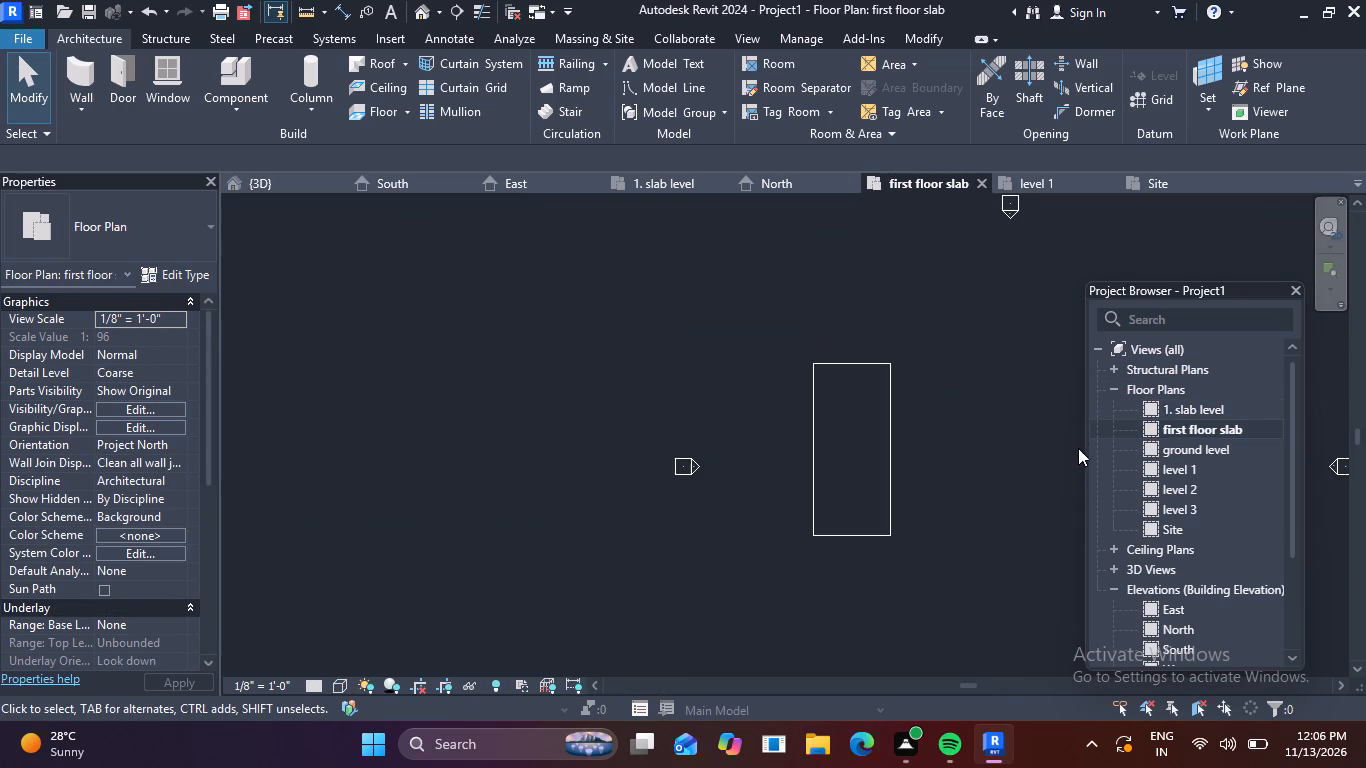
# In the East elevation, delete level 3 together with its dependent elements and views.
pyautogui.doubleClick(1151, 611)
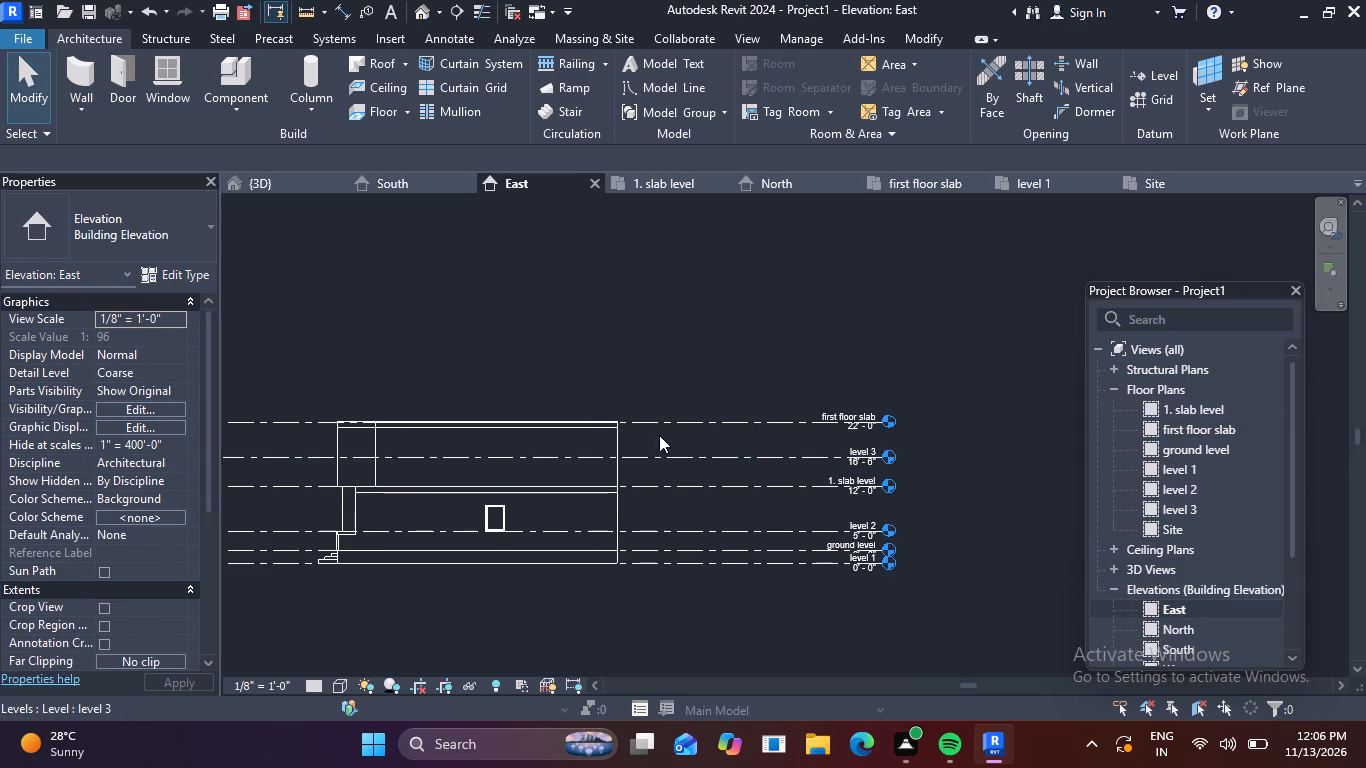
pyautogui.moveTo(663, 437); pyautogui.dragTo(982, 524, button='middle')
pyautogui.scroll(-1, 982, 524)
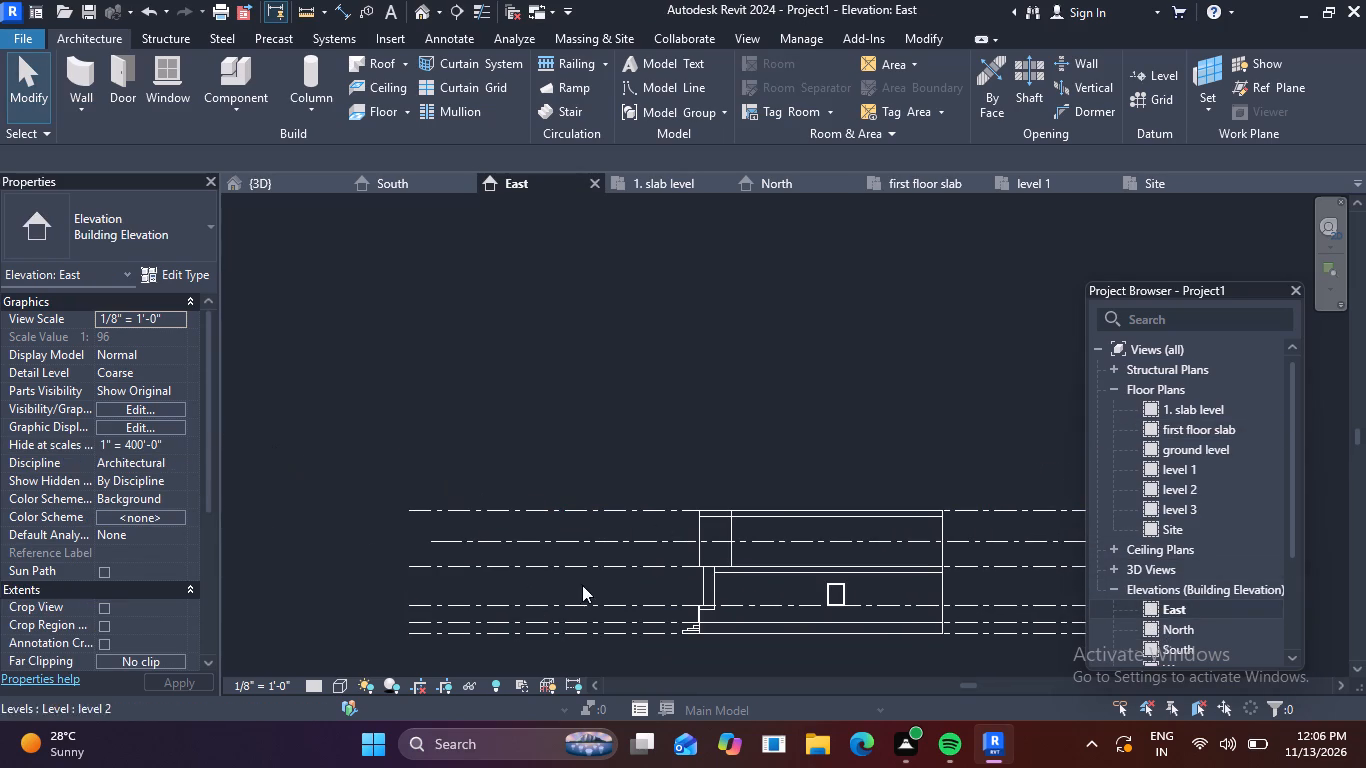
pyautogui.click(524, 541)
pyautogui.press('Delete')
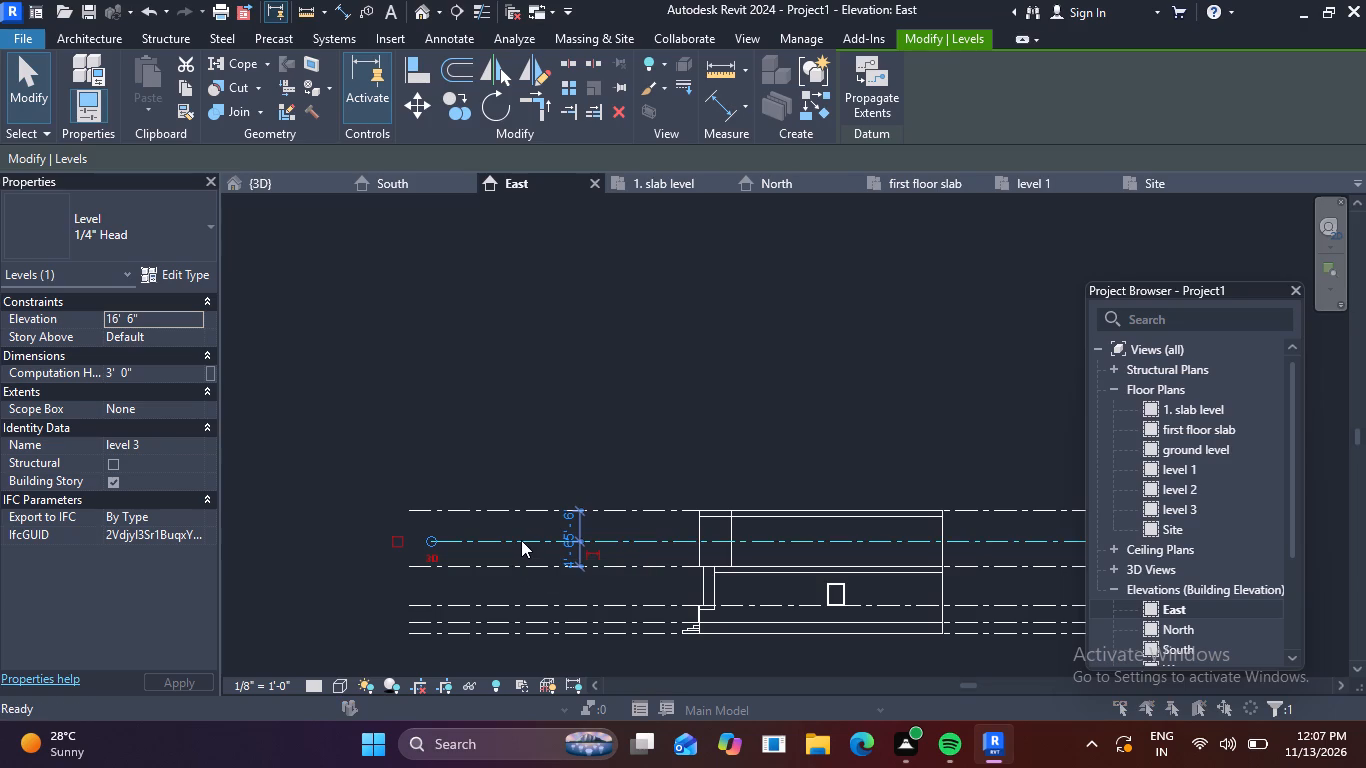
pyautogui.press('Escape')
pyautogui.press('Escape')
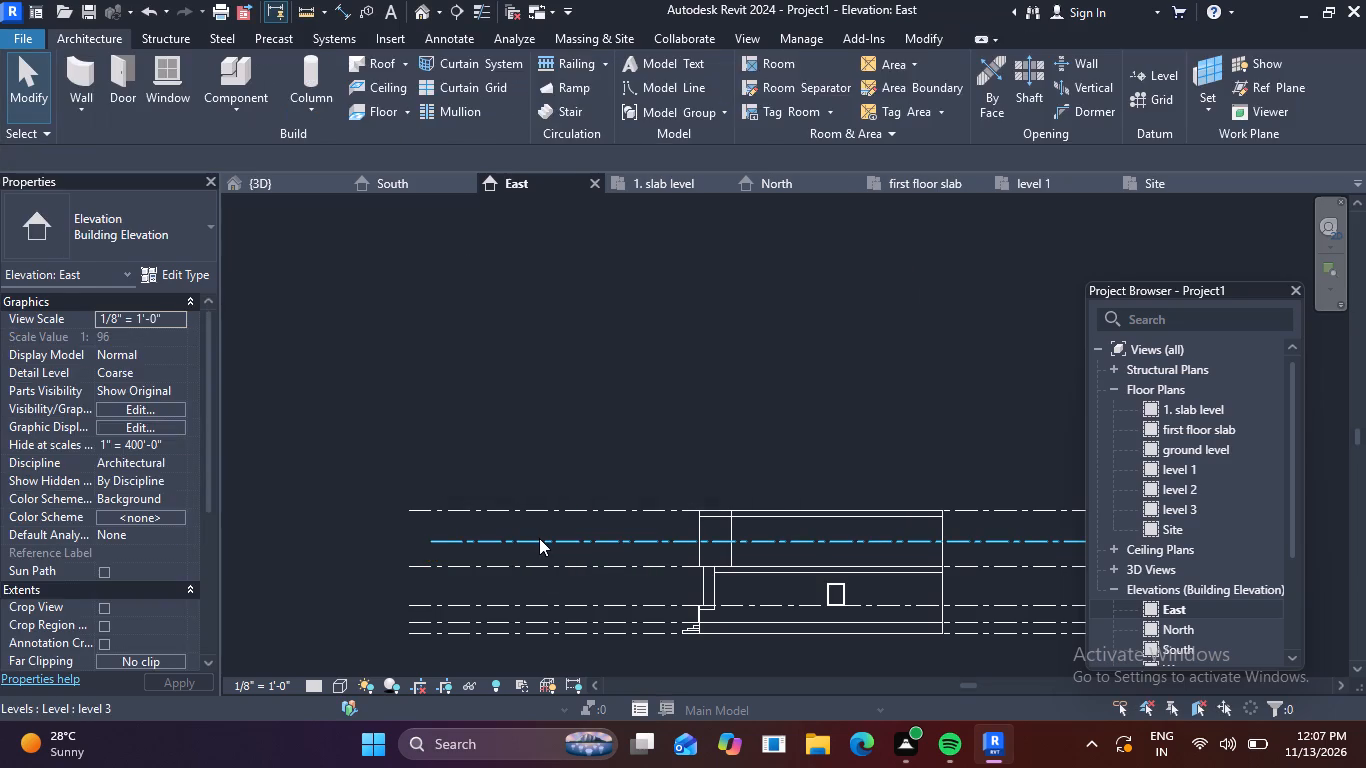
pyautogui.click(540, 538)
pyautogui.press('Delete')
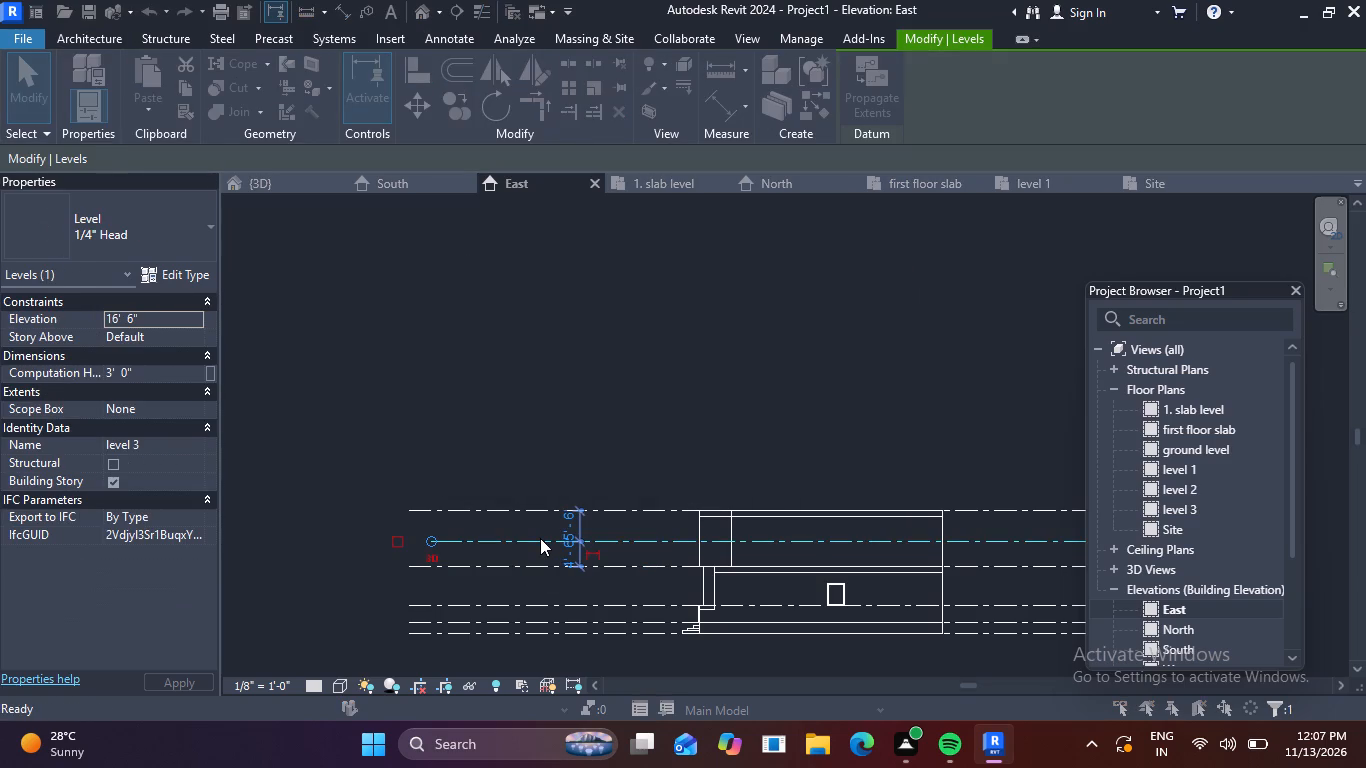
pyautogui.press('Delete')
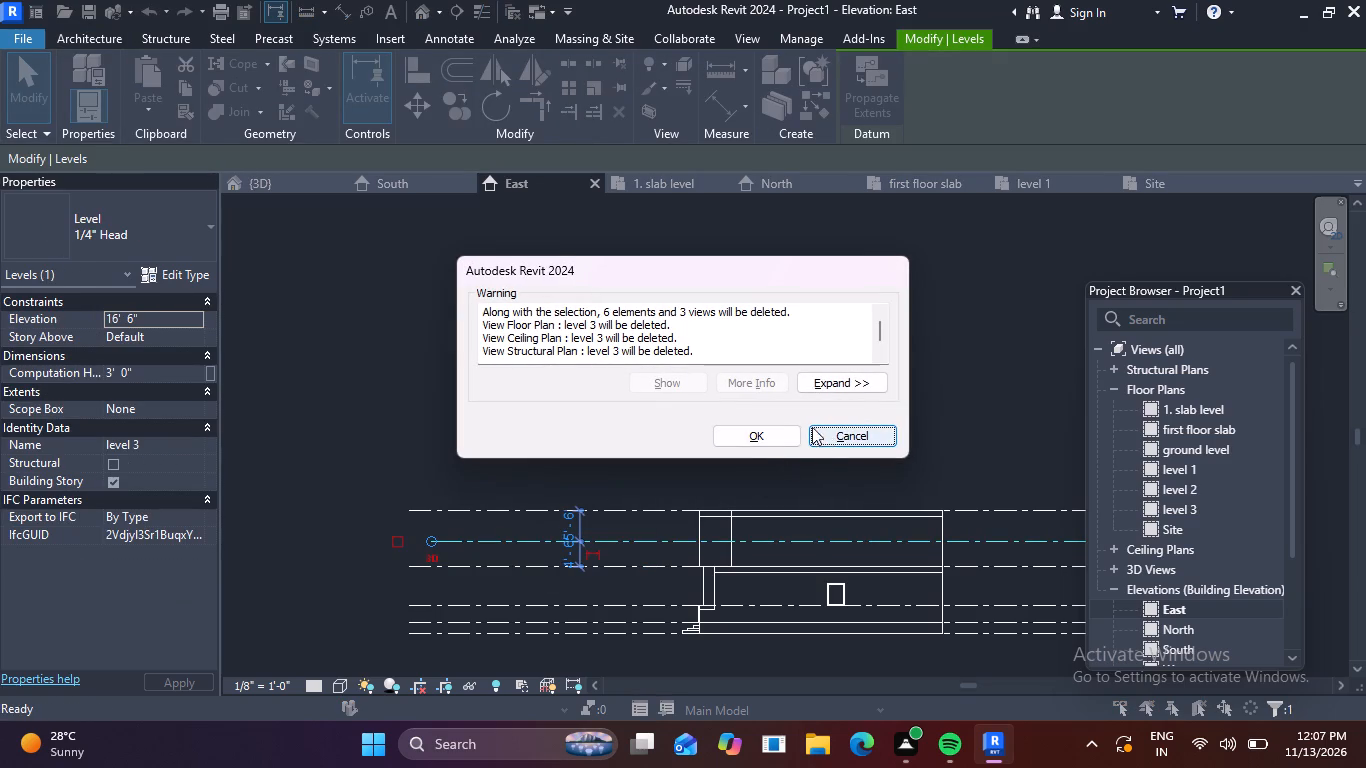
pyautogui.click(766, 438)
pyautogui.scroll(-3, 654, 499)
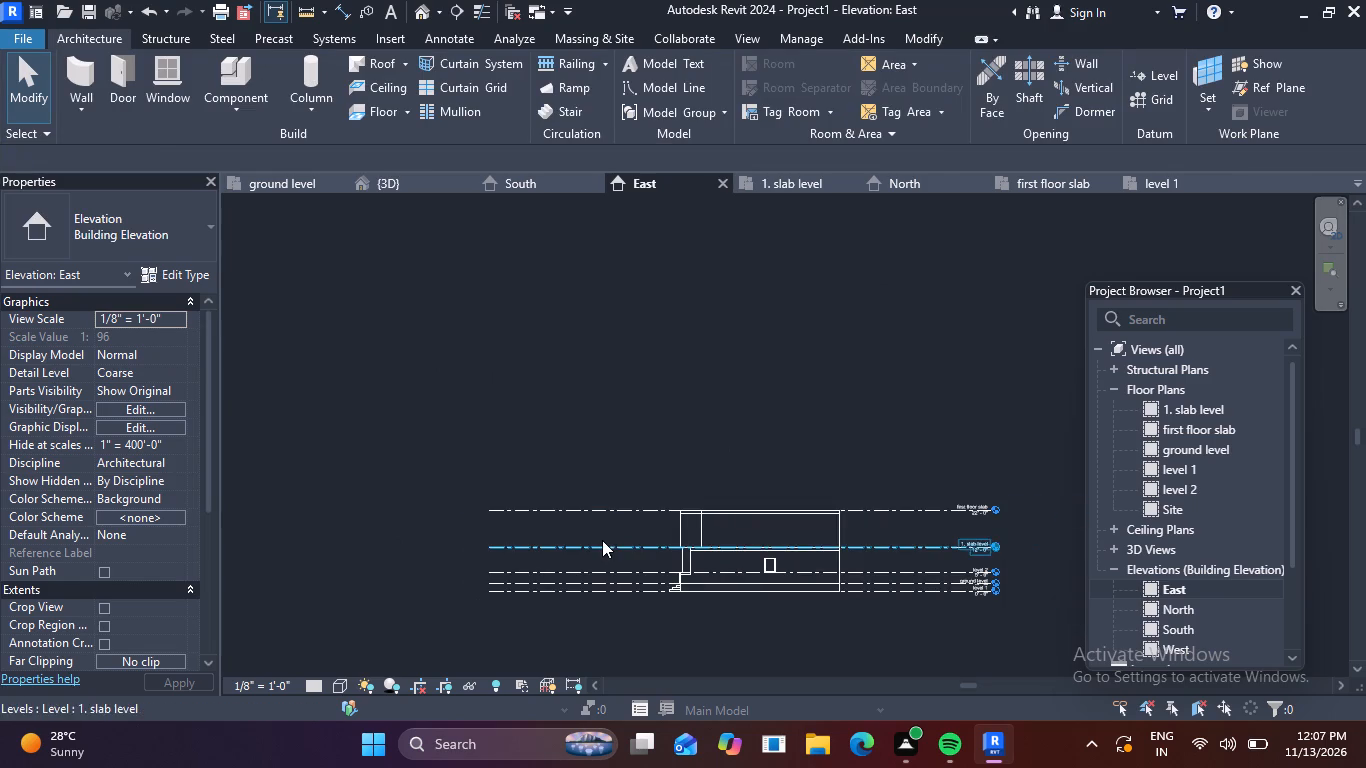
pyautogui.scroll(3, 751, 512)
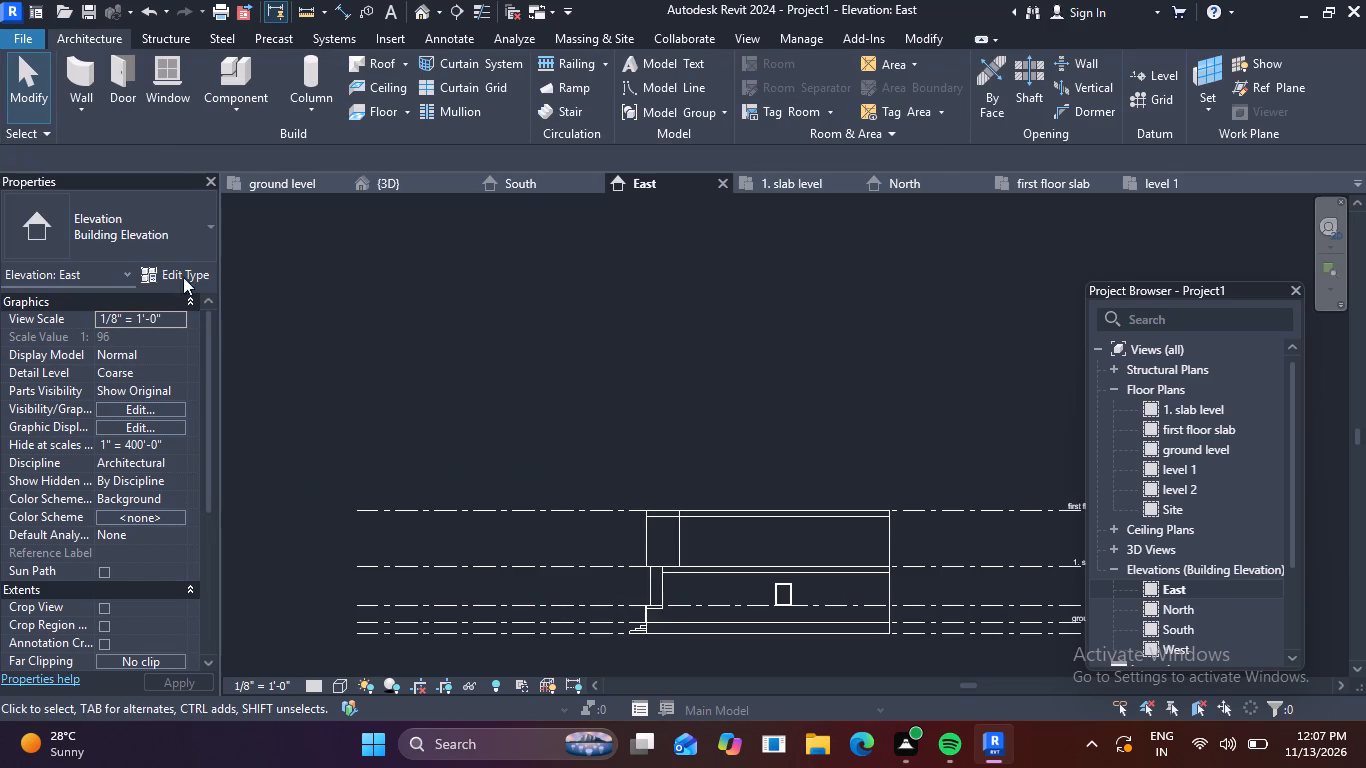
# In the East elevation, add a level at 24'-6", 2'-6" above the first floor slab level and aligned with the other level heads.
pyautogui.moveTo(153, 196); pyautogui.dragTo(173, 187)
pyautogui.click(1128, 81)
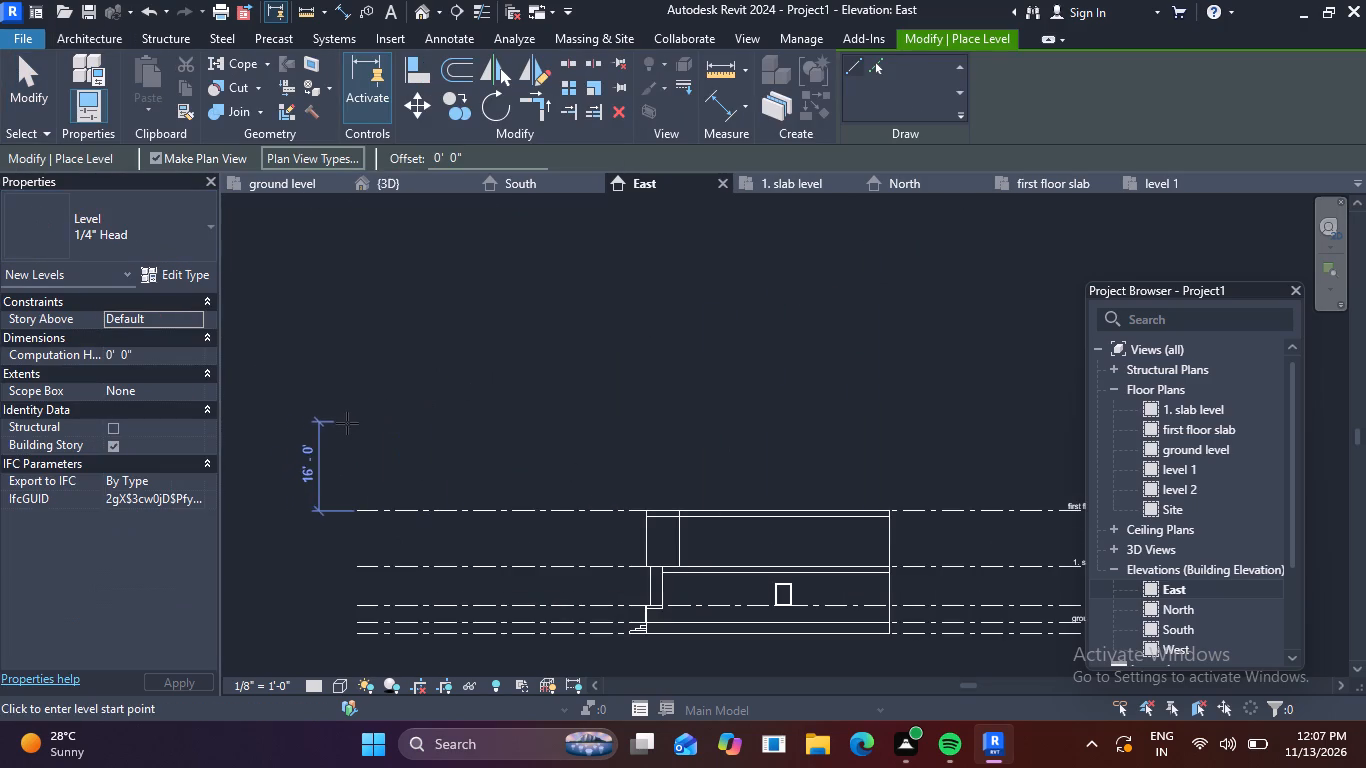
pyautogui.click(338, 494)
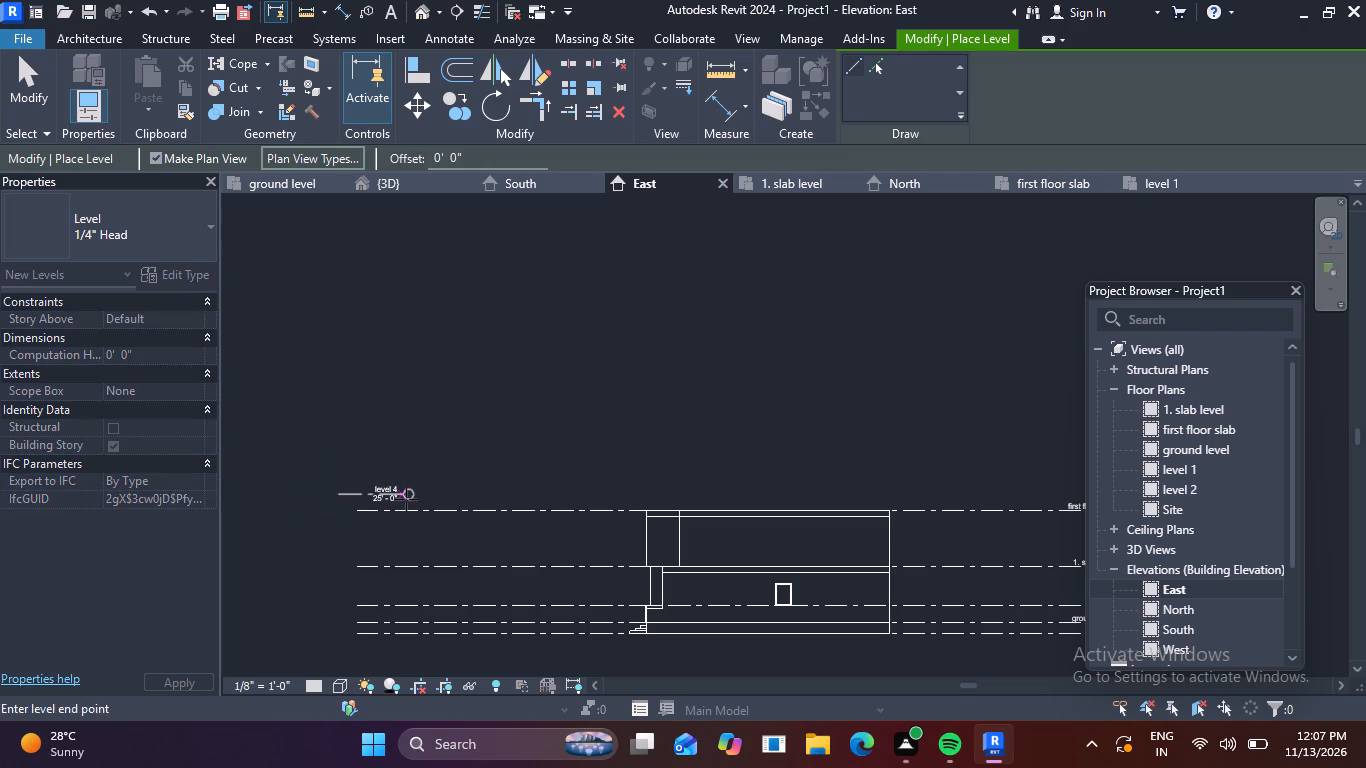
pyautogui.press('Escape')
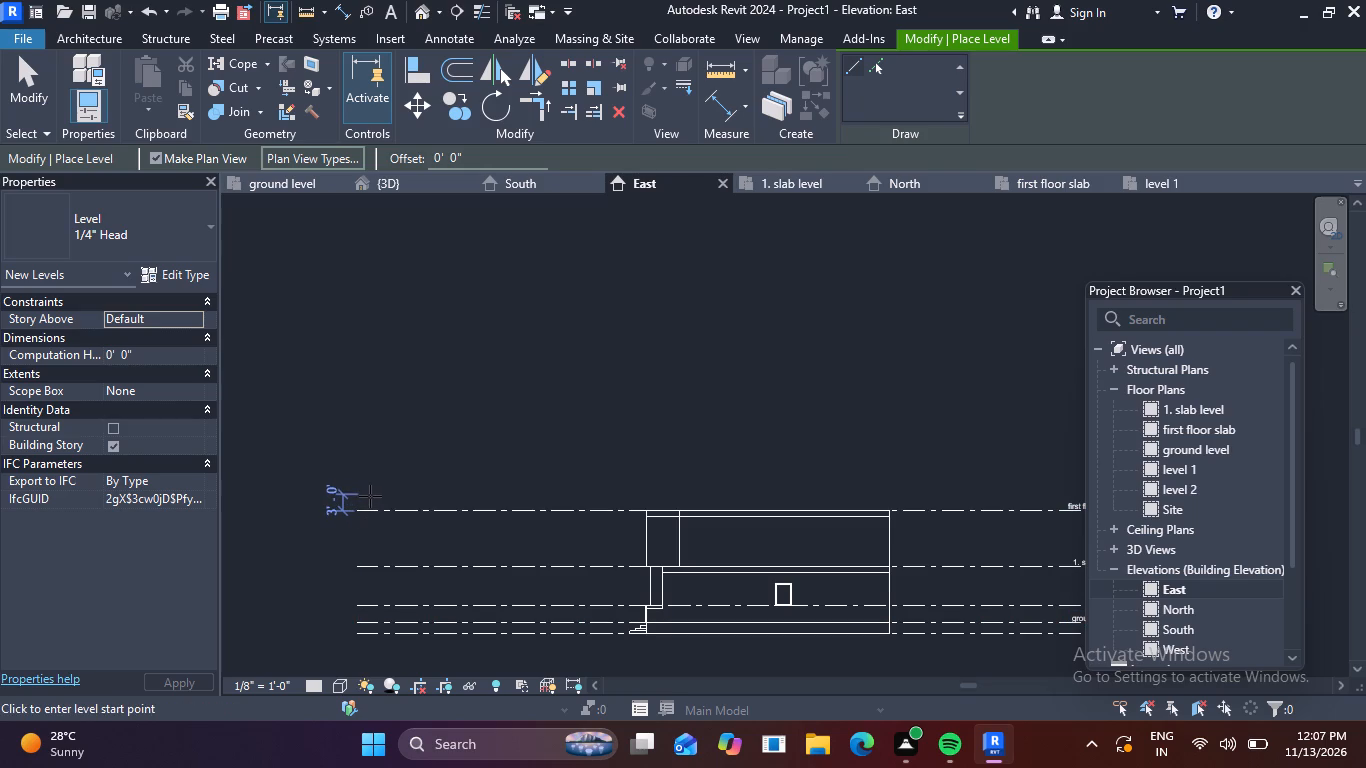
pyautogui.click(370, 496)
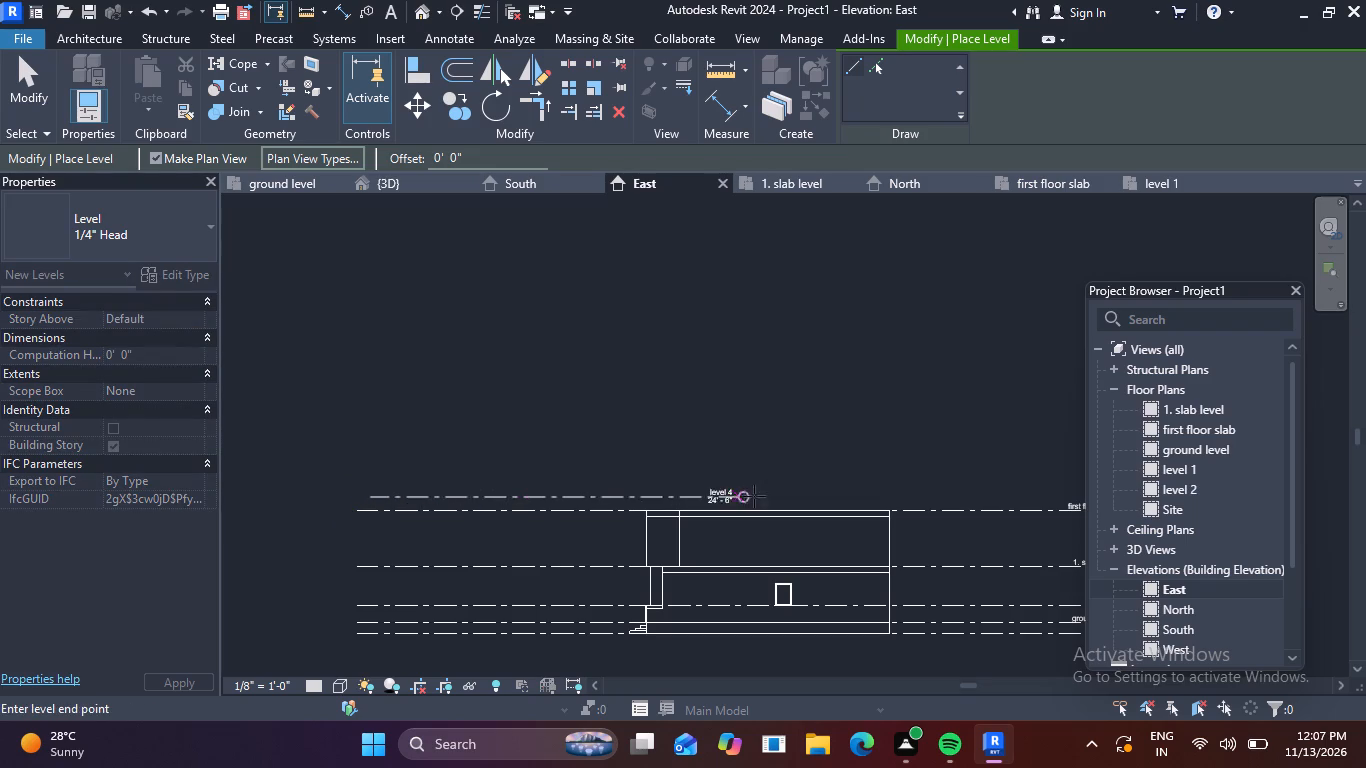
pyautogui.scroll(-2, 793, 499)
pyautogui.moveTo(796, 500); pyautogui.dragTo(628, 469, button='middle')
pyautogui.scroll(3, 881, 453)
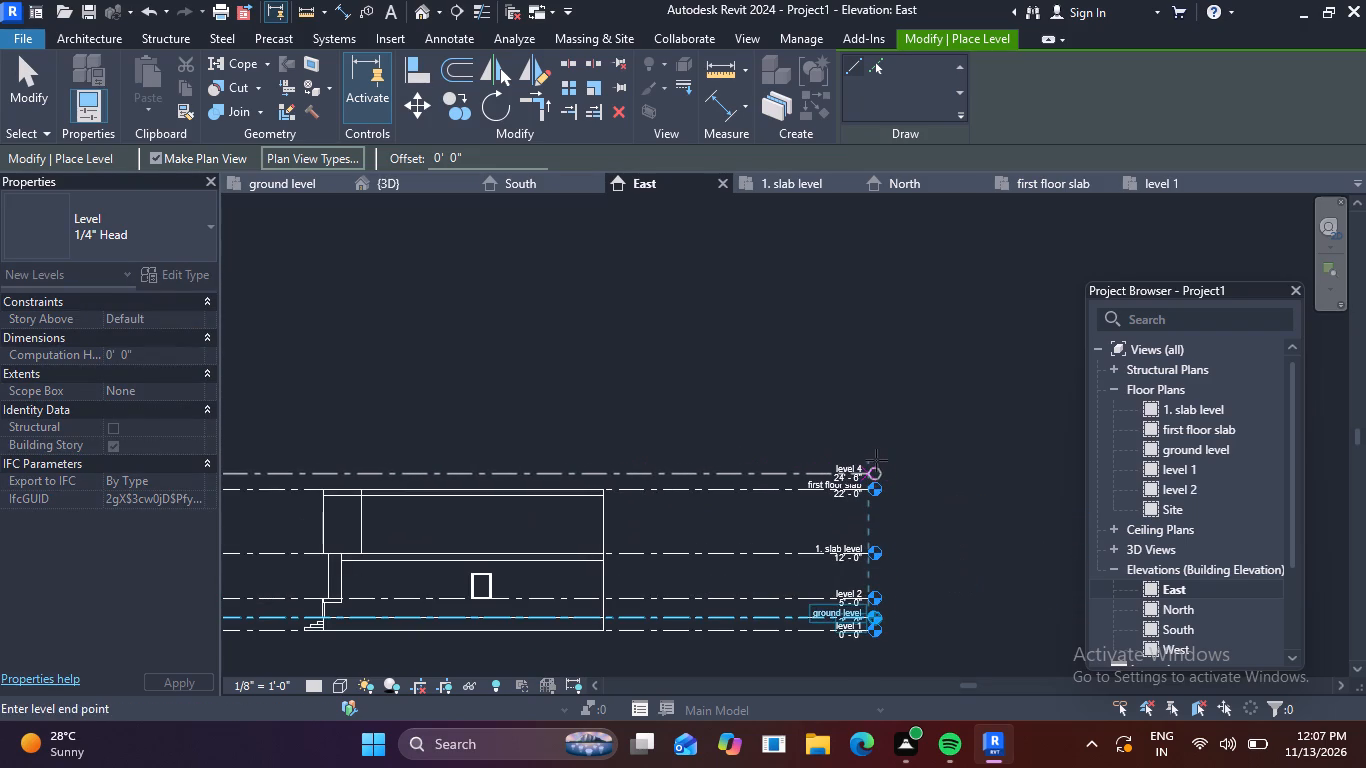
pyautogui.click(870, 460)
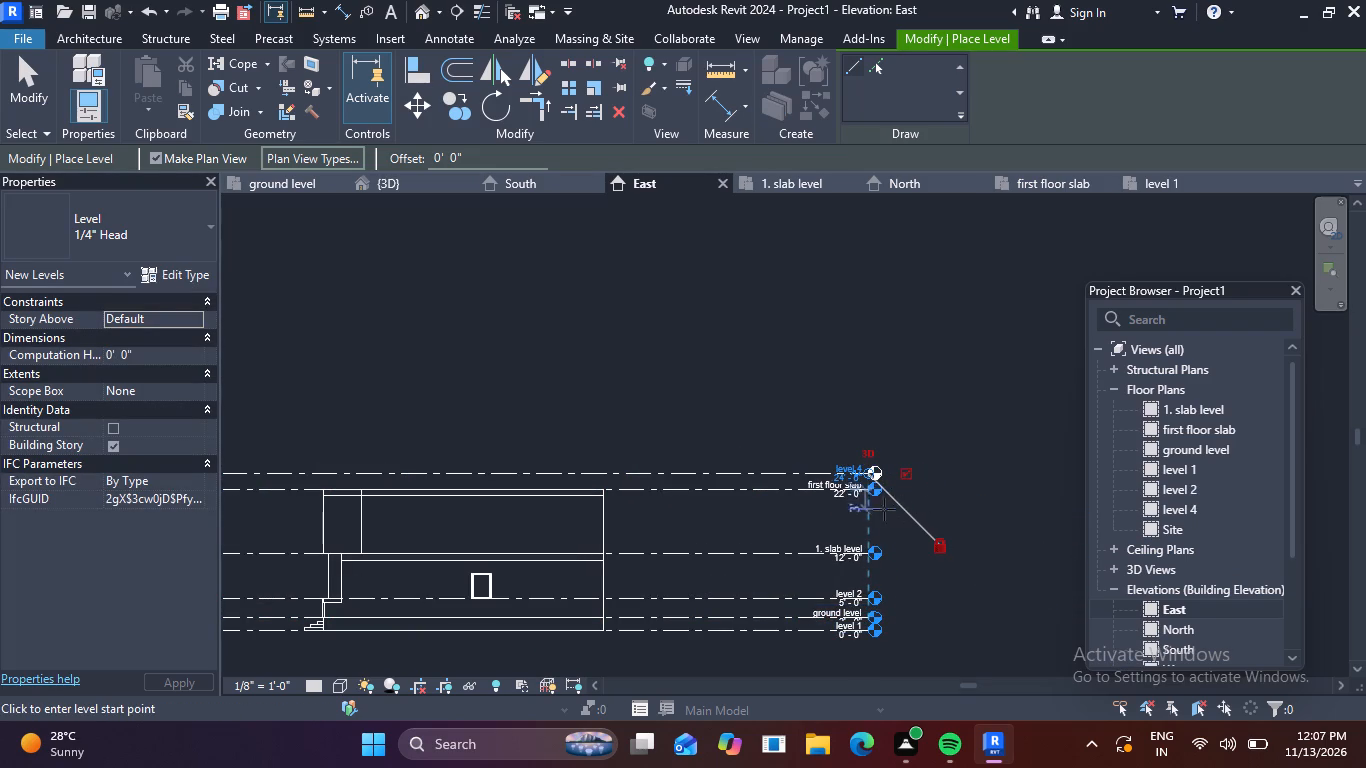
pyautogui.press('Escape')
pyautogui.press('Escape')
pyautogui.scroll(2, 833, 481)
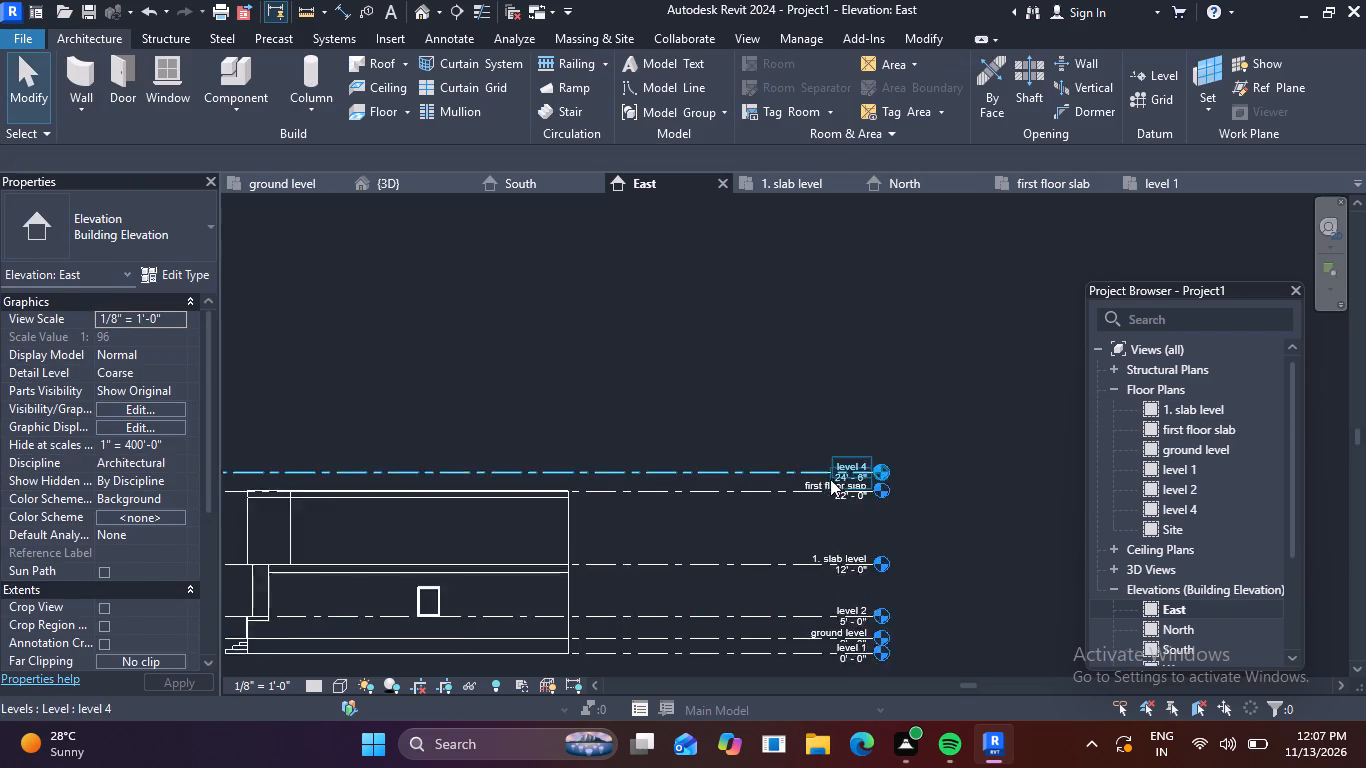
pyautogui.scroll(2, 830, 479)
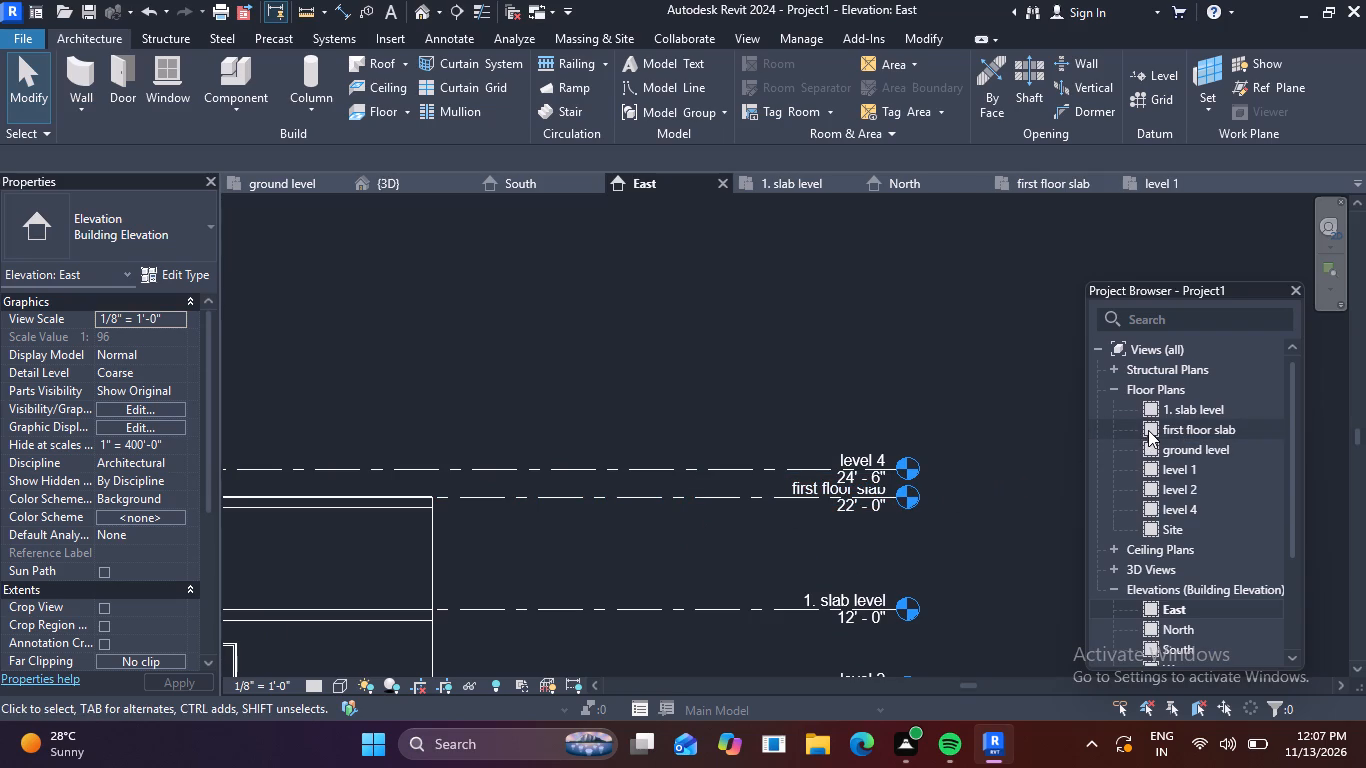
# In the first floor slab plan, draw a 9" wall up to level 4, about 13'-2" along the slab's front edge to its front-west corner.
pyautogui.doubleClick(1148, 430)
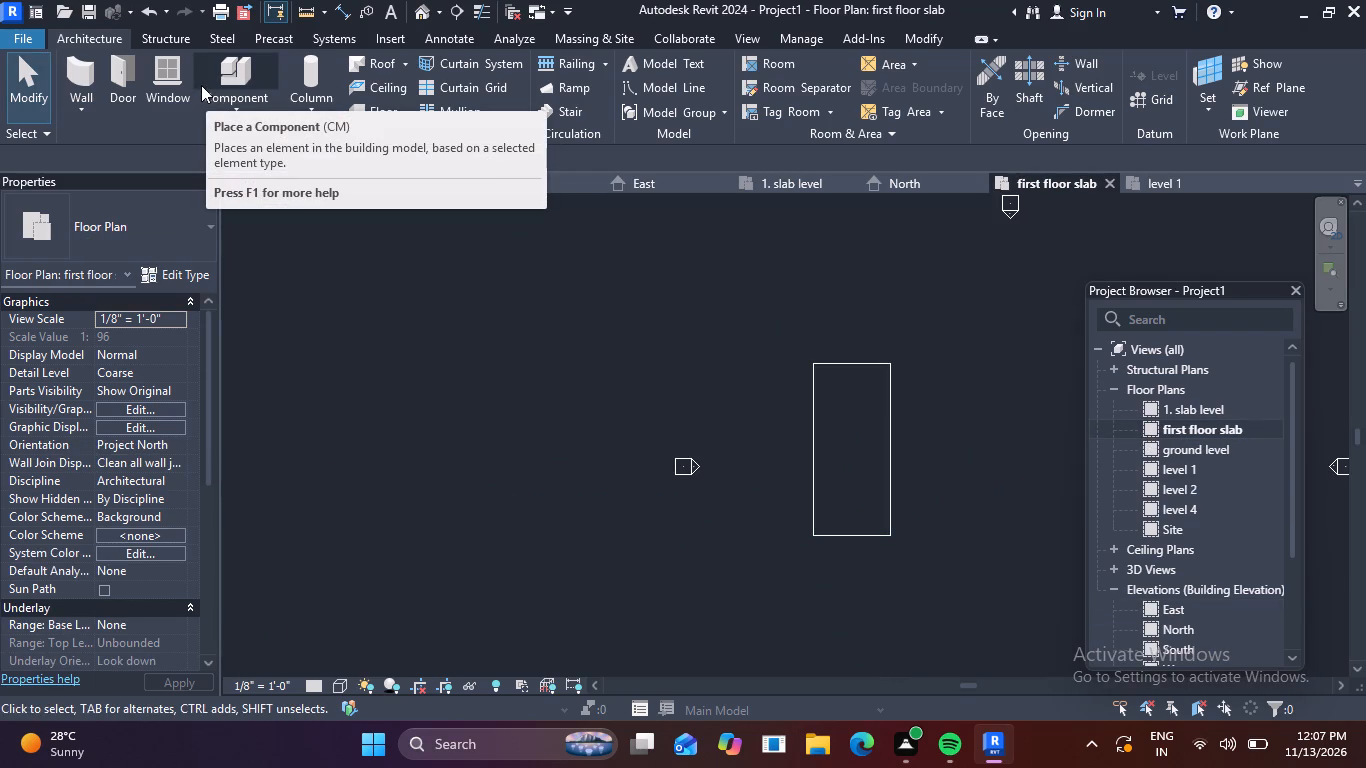
pyautogui.moveTo(196, 83); pyautogui.dragTo(221, 71)
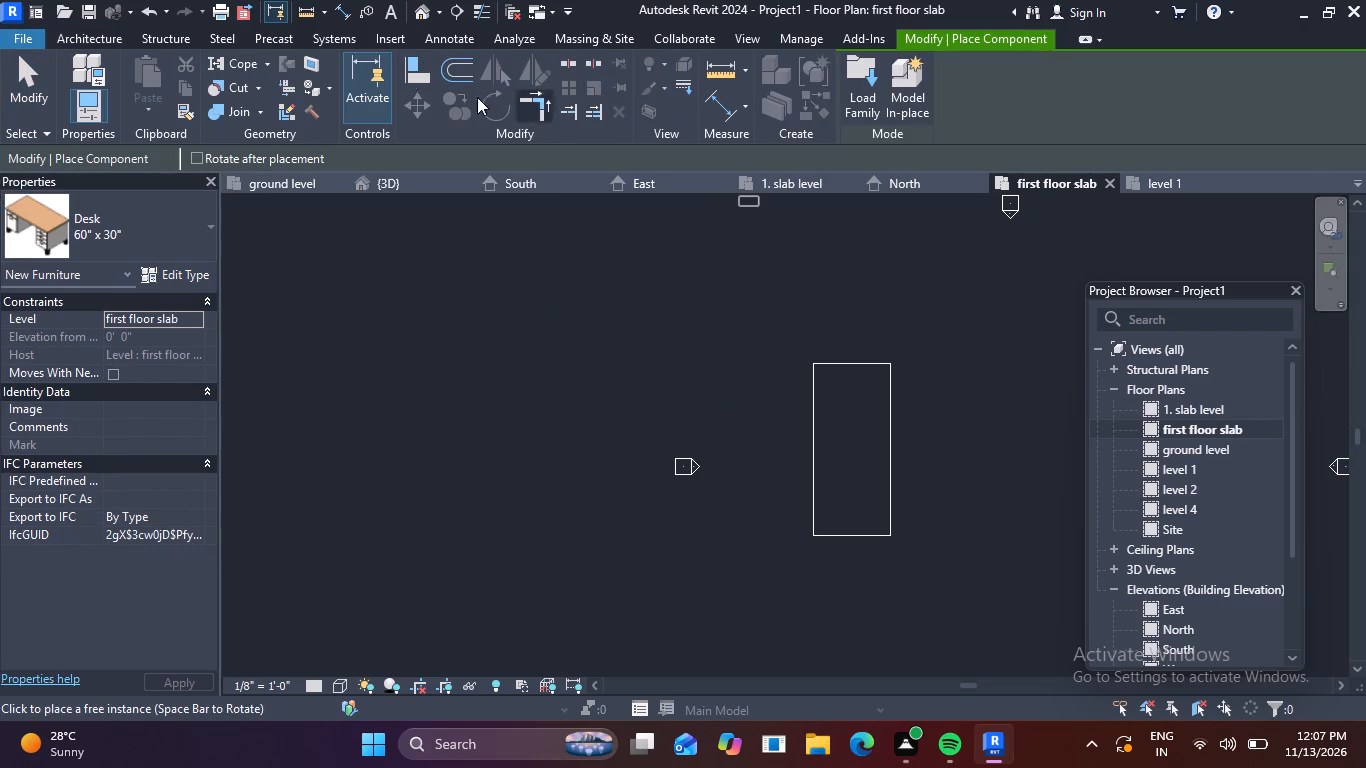
pyautogui.click(106, 38)
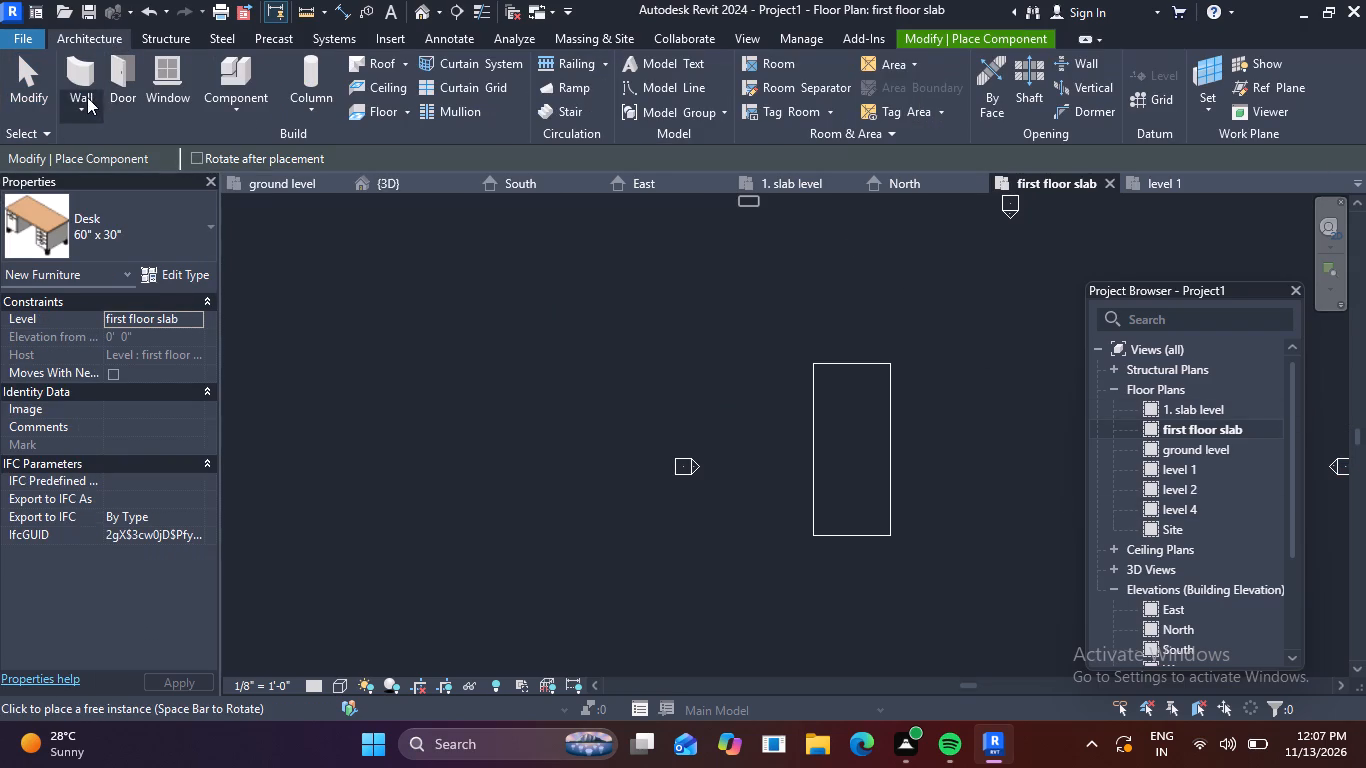
pyautogui.click(87, 97)
pyautogui.click(80, 63)
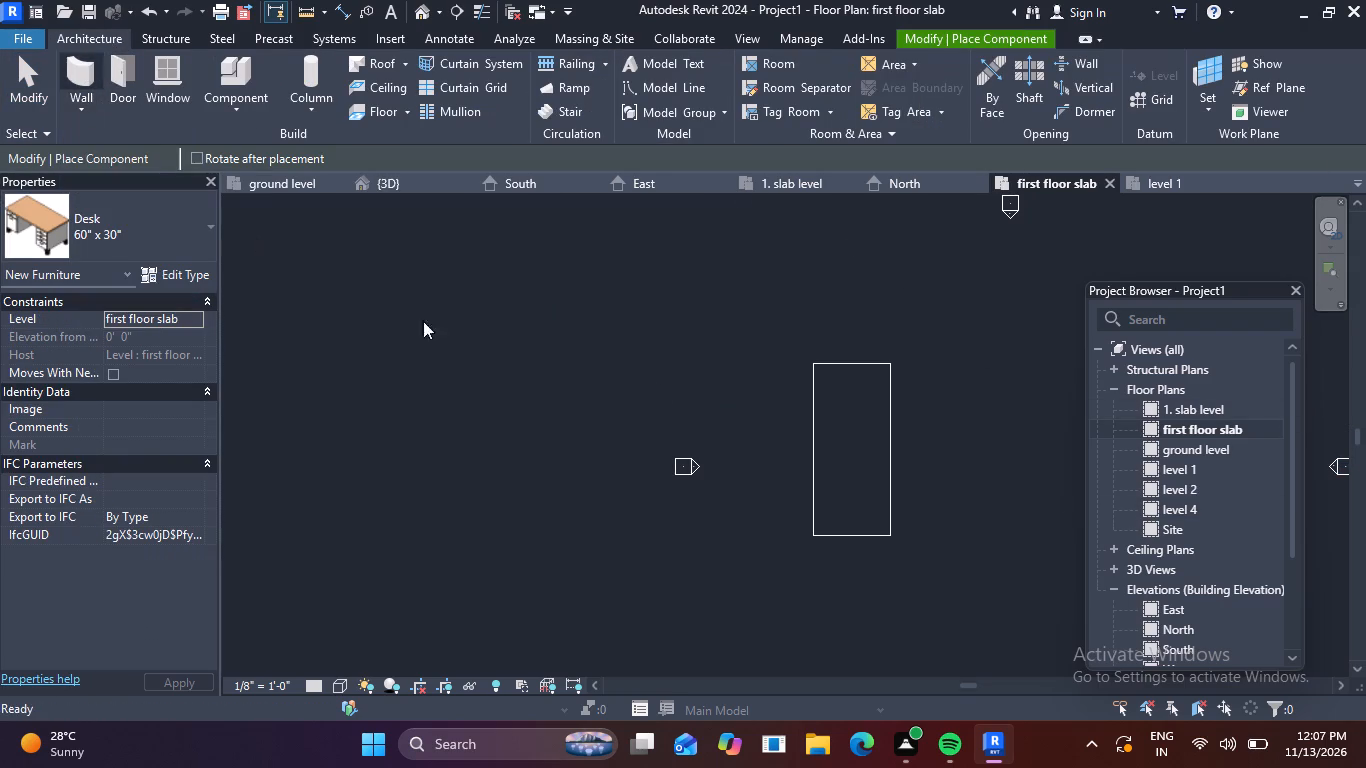
pyautogui.scroll(4, 806, 378)
pyautogui.click(819, 358)
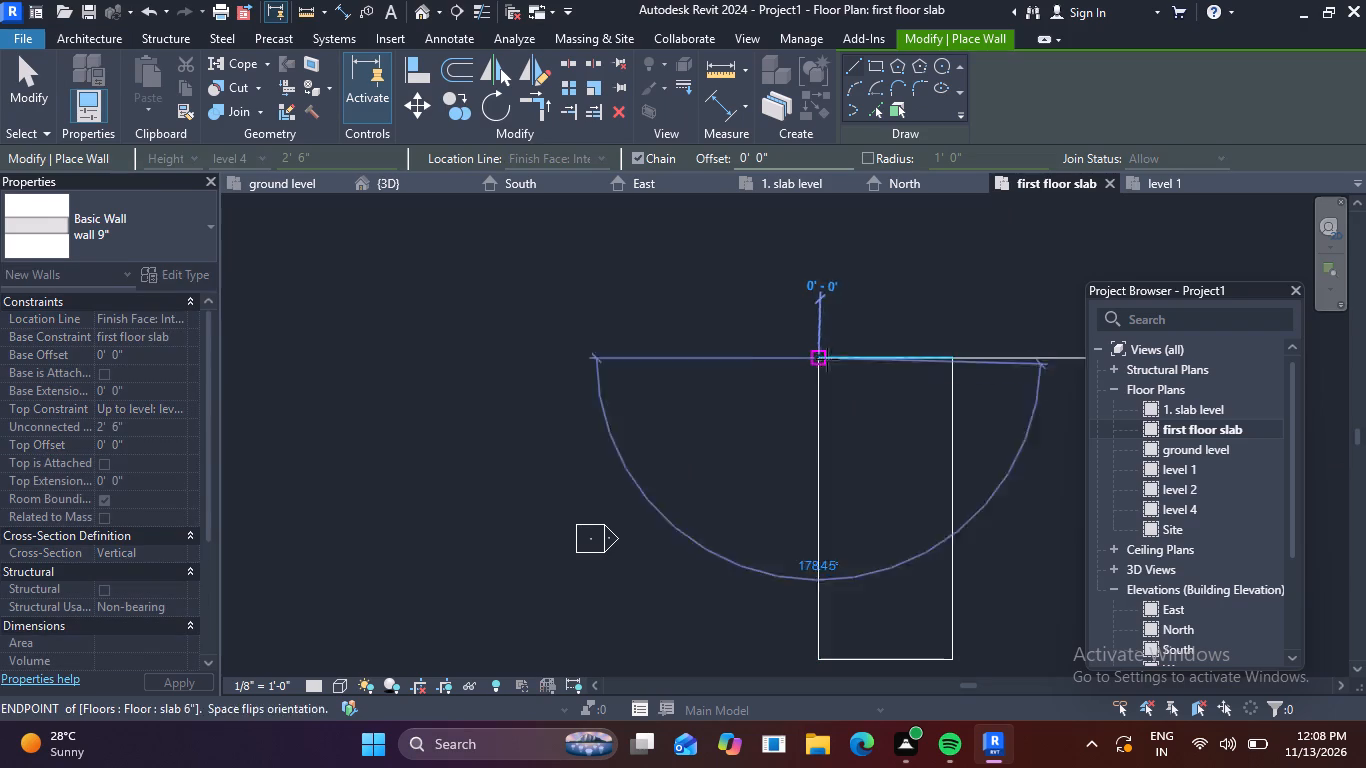
pyautogui.press('space')
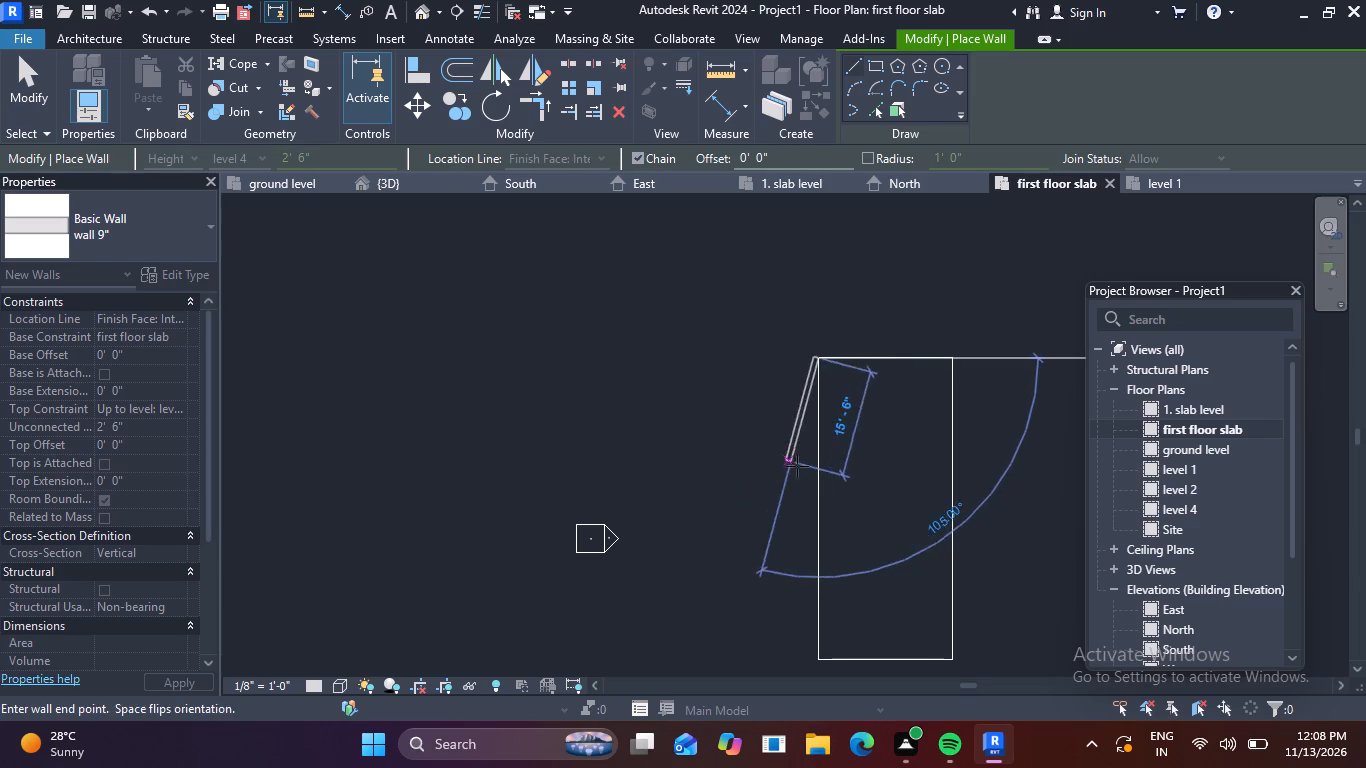
pyautogui.press('Escape')
pyautogui.moveTo(822, 592); pyautogui.dragTo(833, 440, button='middle')
pyautogui.scroll(7, 841, 518)
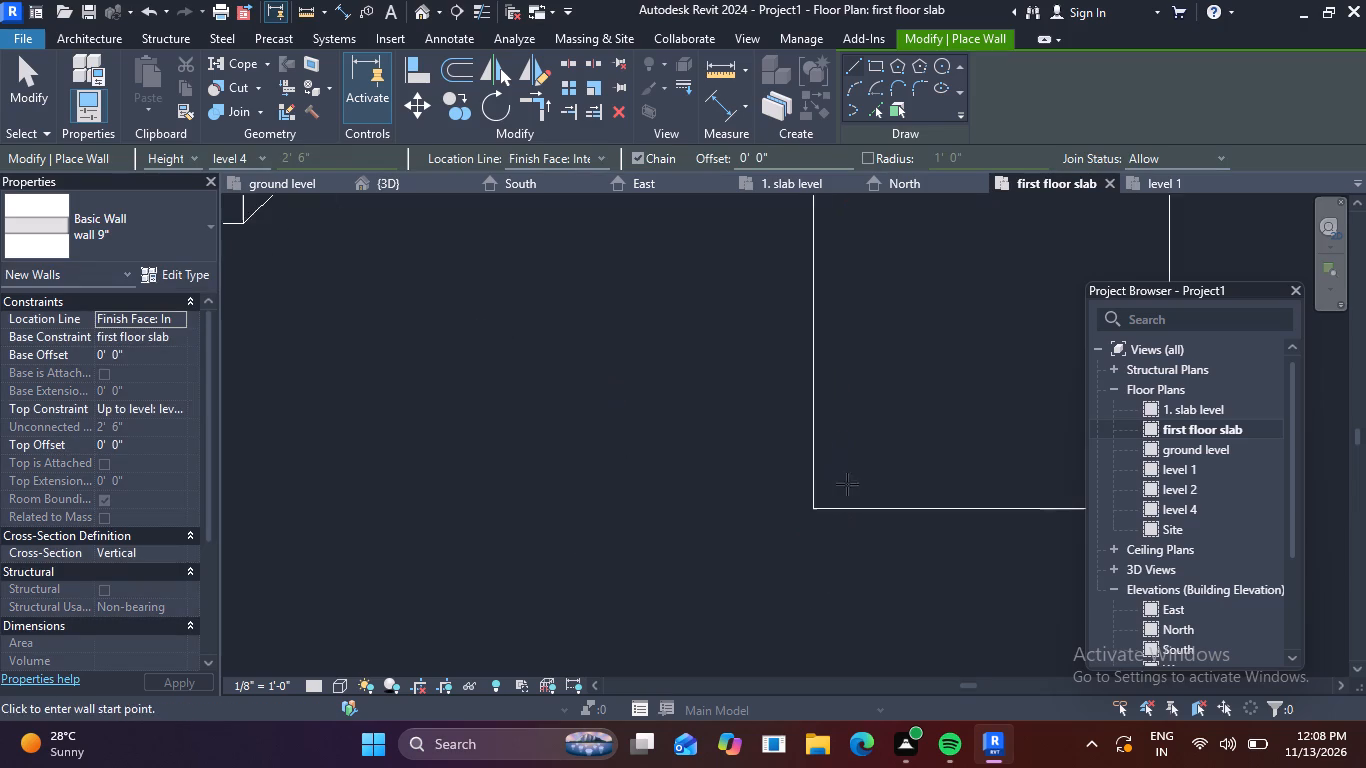
pyautogui.moveTo(867, 486); pyautogui.dragTo(753, 386, button='middle')
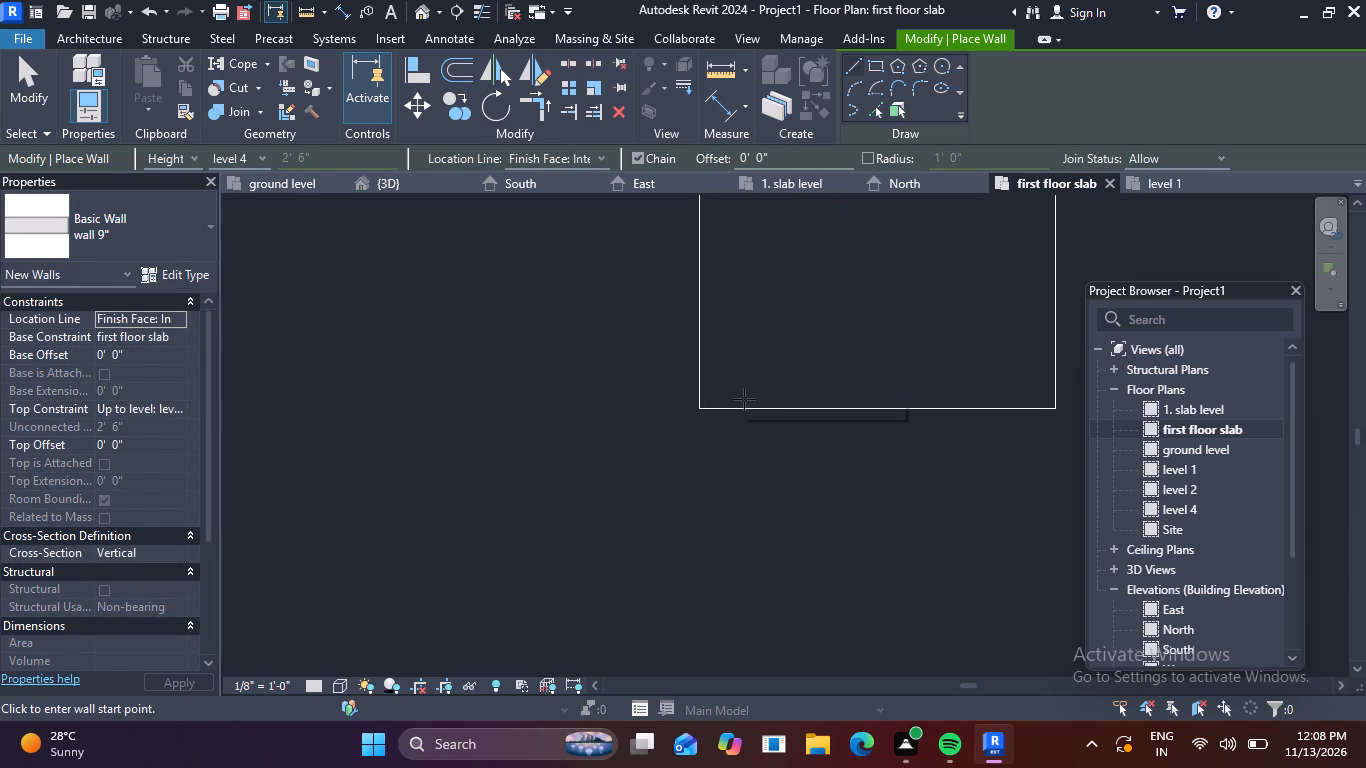
pyautogui.click(699, 408)
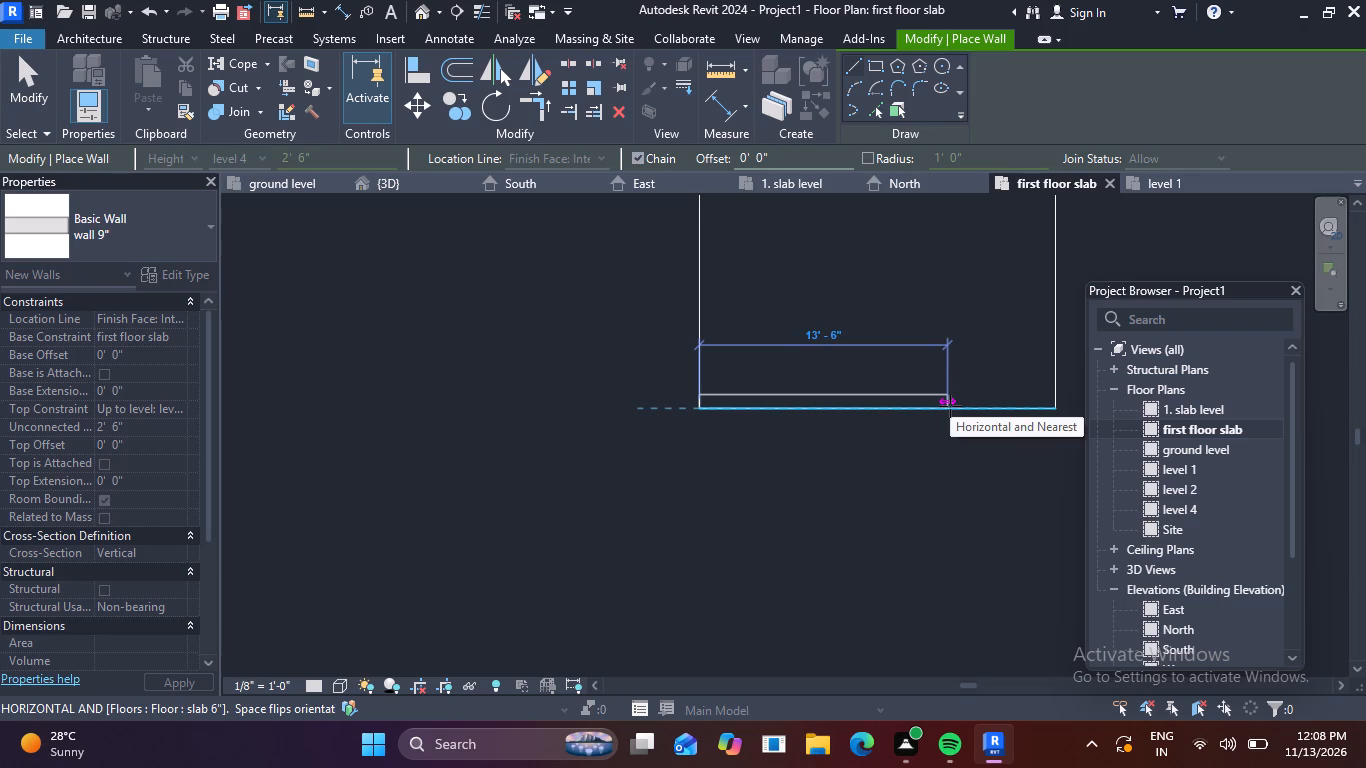
pyautogui.press('Escape')
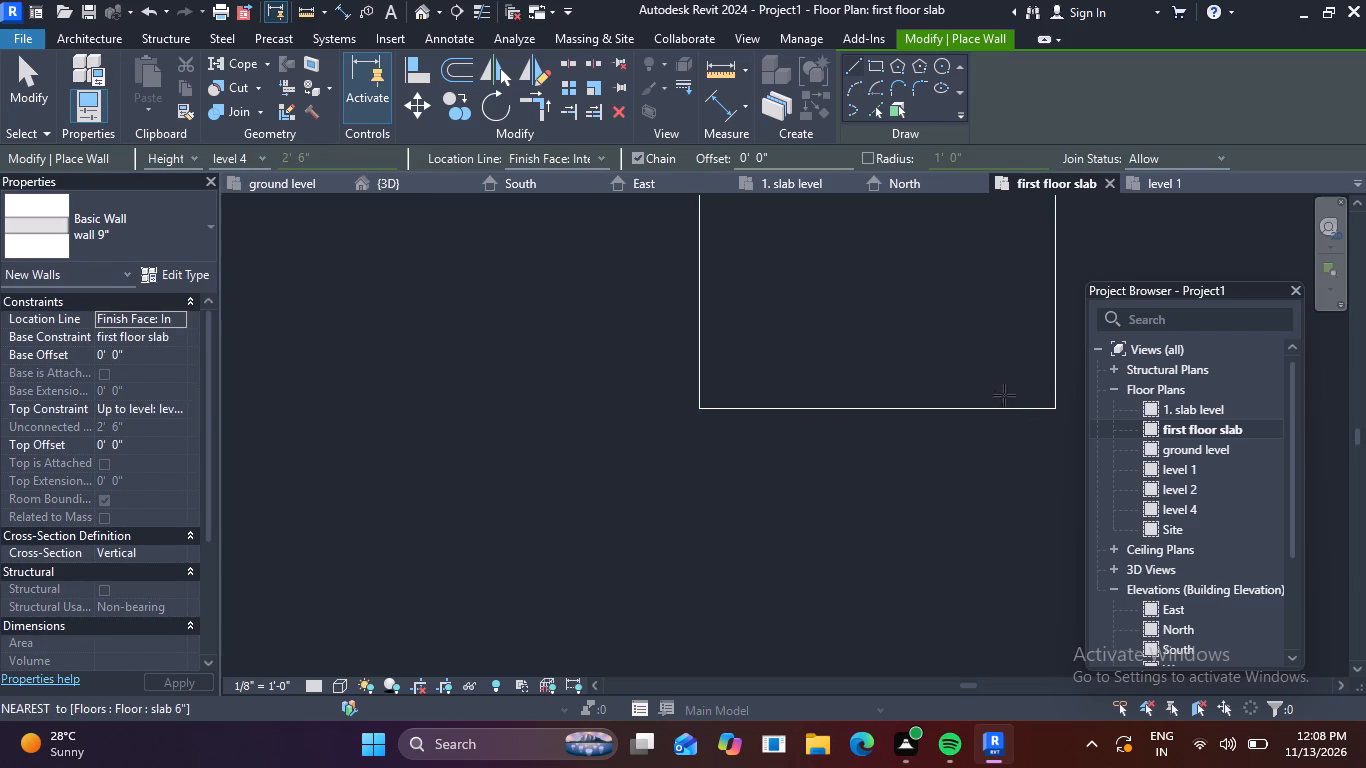
pyautogui.click(942, 412)
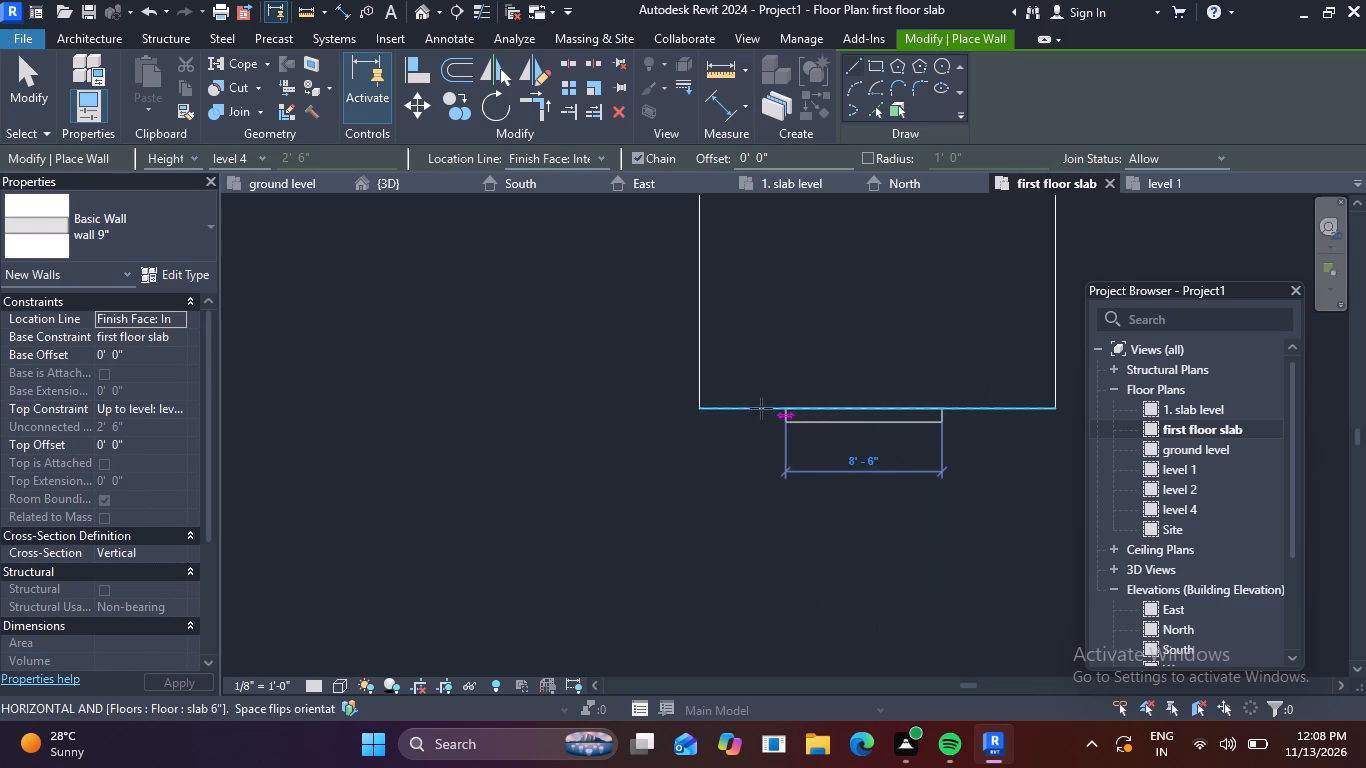
pyautogui.press('space')
pyautogui.click(701, 404)
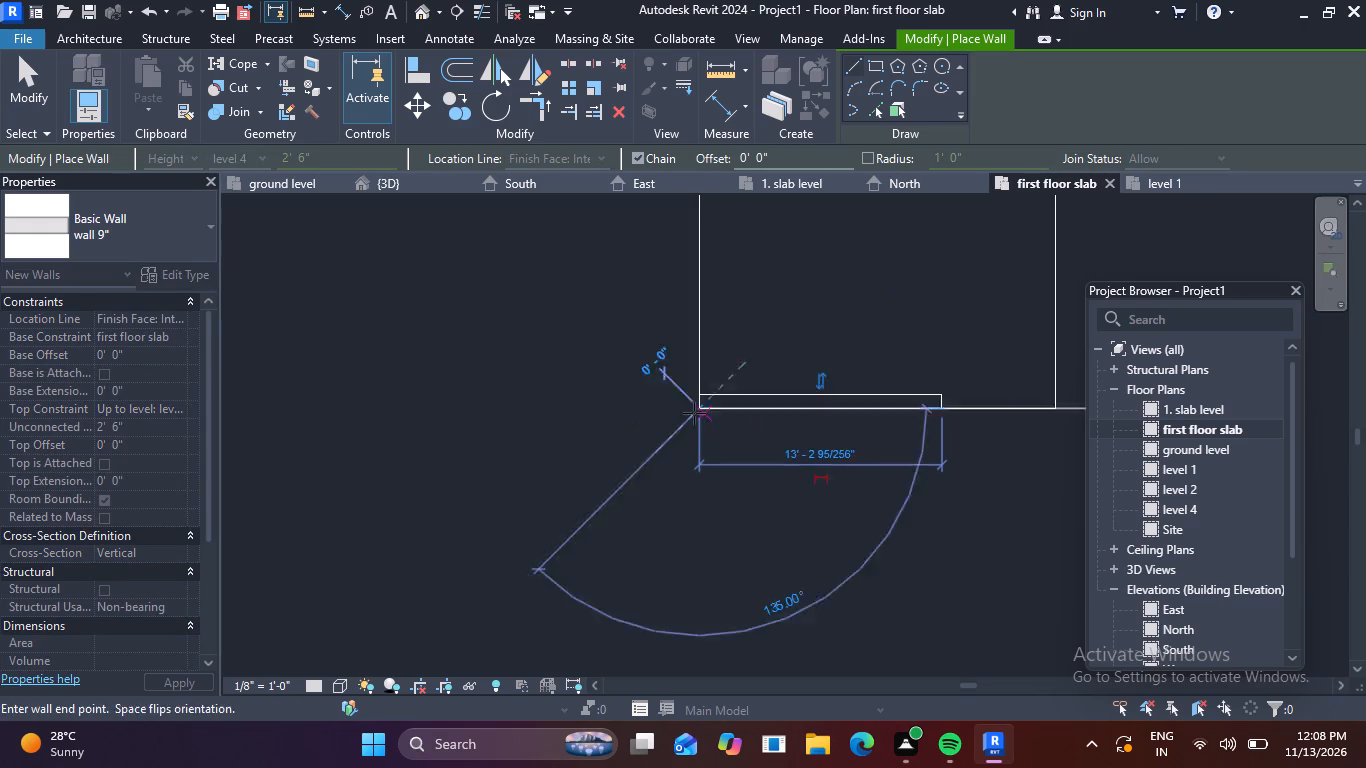
pyautogui.press('Escape')
# Examine the house front in 3D, checking the new low wall on the top slab against the upper-storey opening and corner walls.
pyautogui.doubleClick(384, 181)
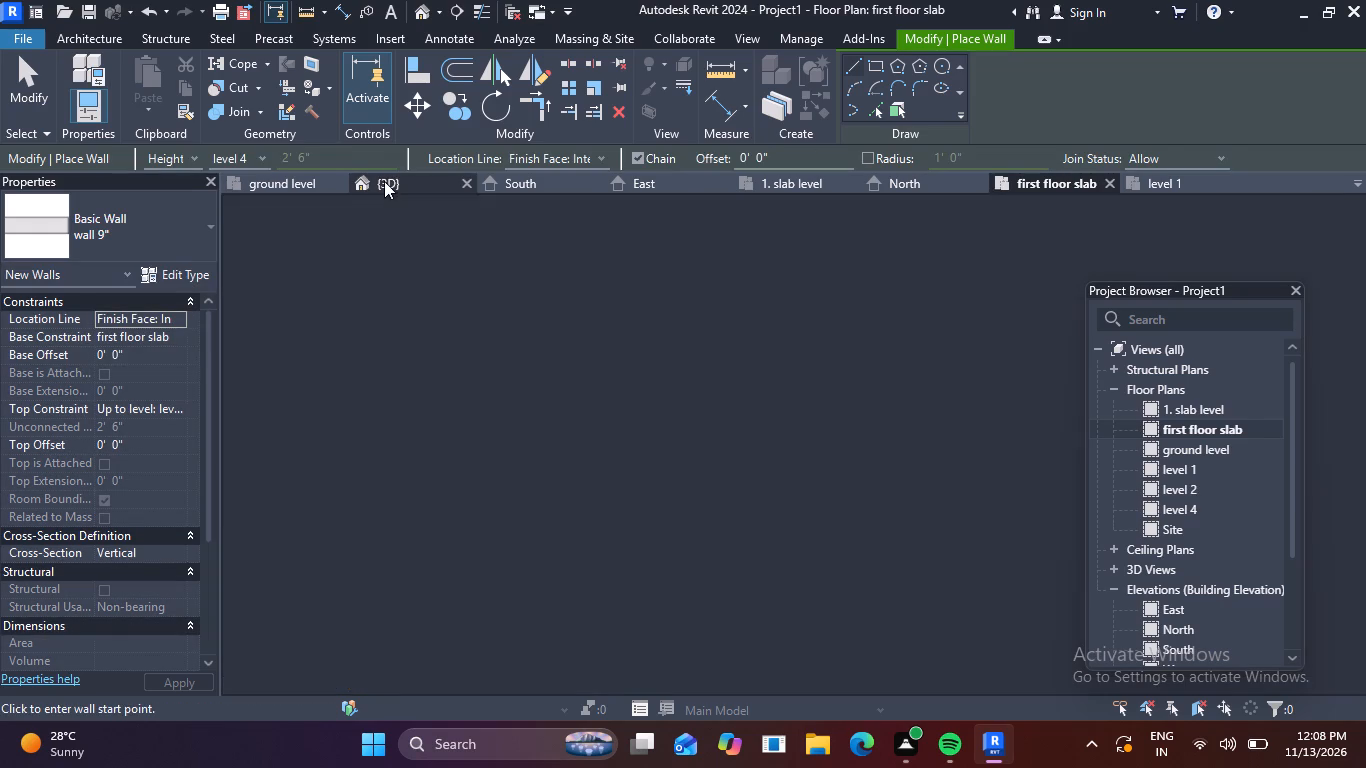
pyautogui.scroll(5, 943, 385)
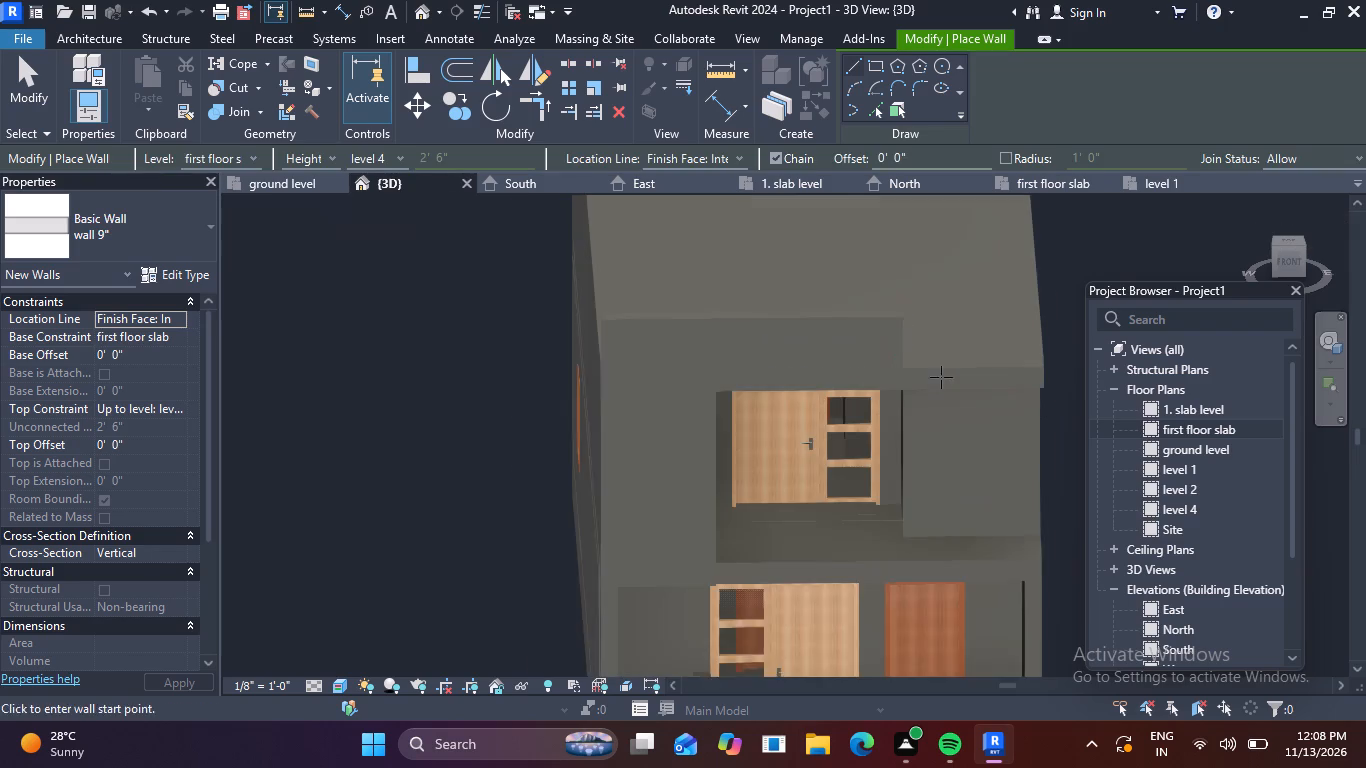
pyautogui.press('Escape')
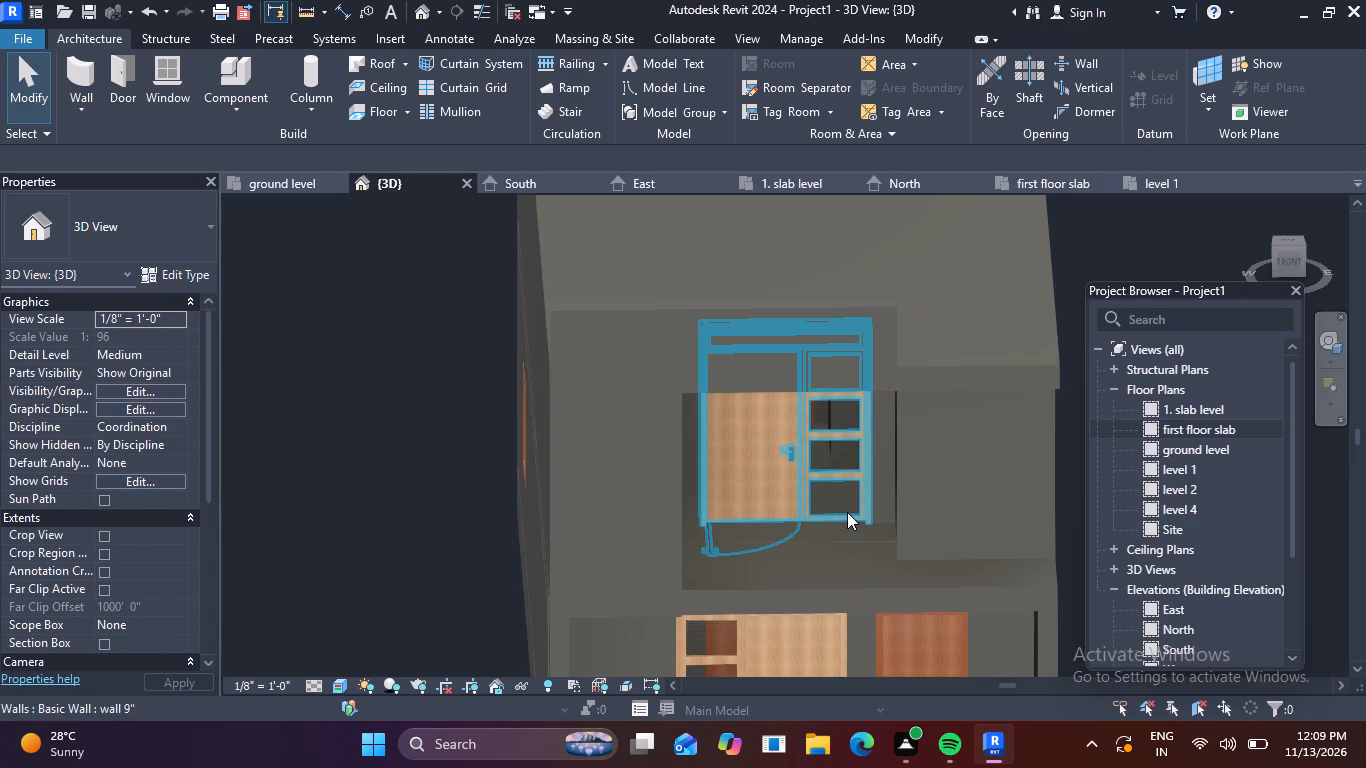
pyautogui.scroll(-1, 910, 420)
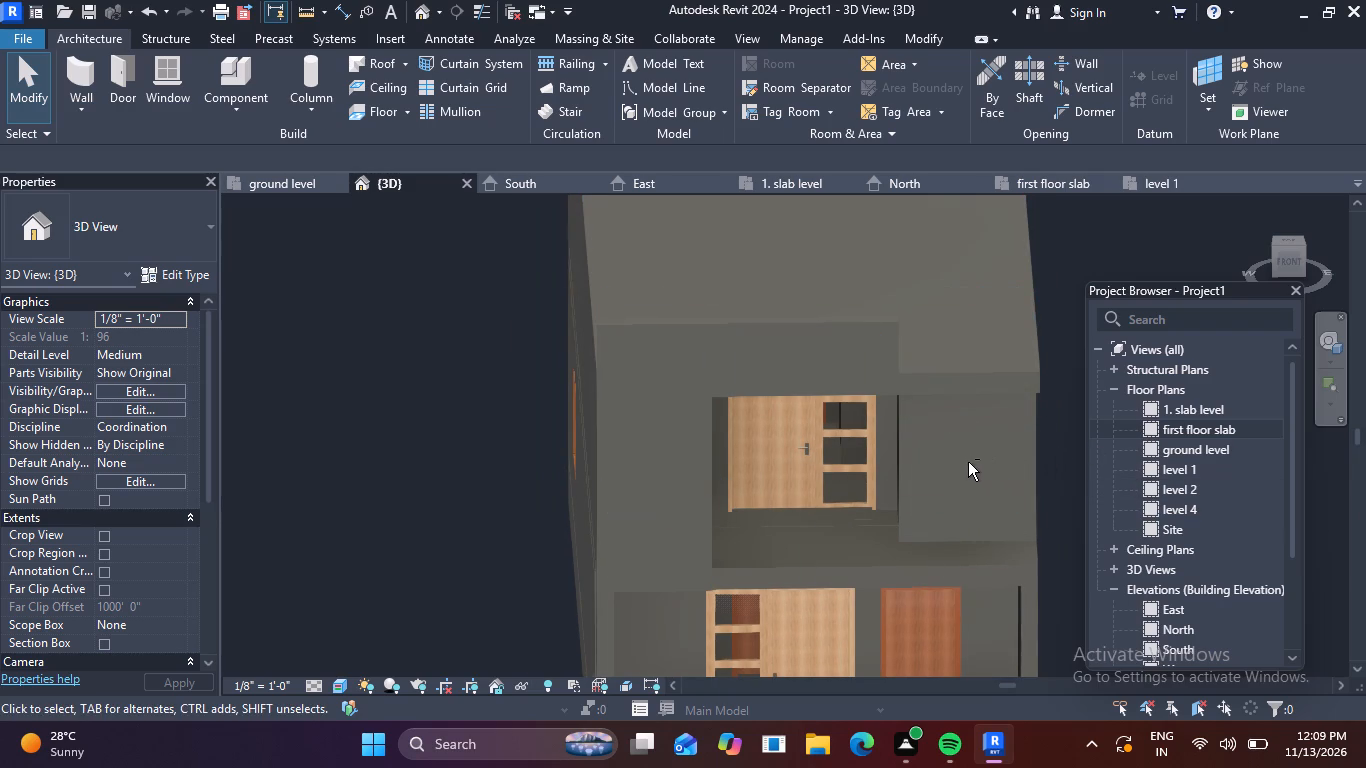
pyautogui.keyDown('shift'); pyautogui.moveTo(954, 465); pyautogui.dragTo(904, 518, button='middle'); pyautogui.keyUp('shift')
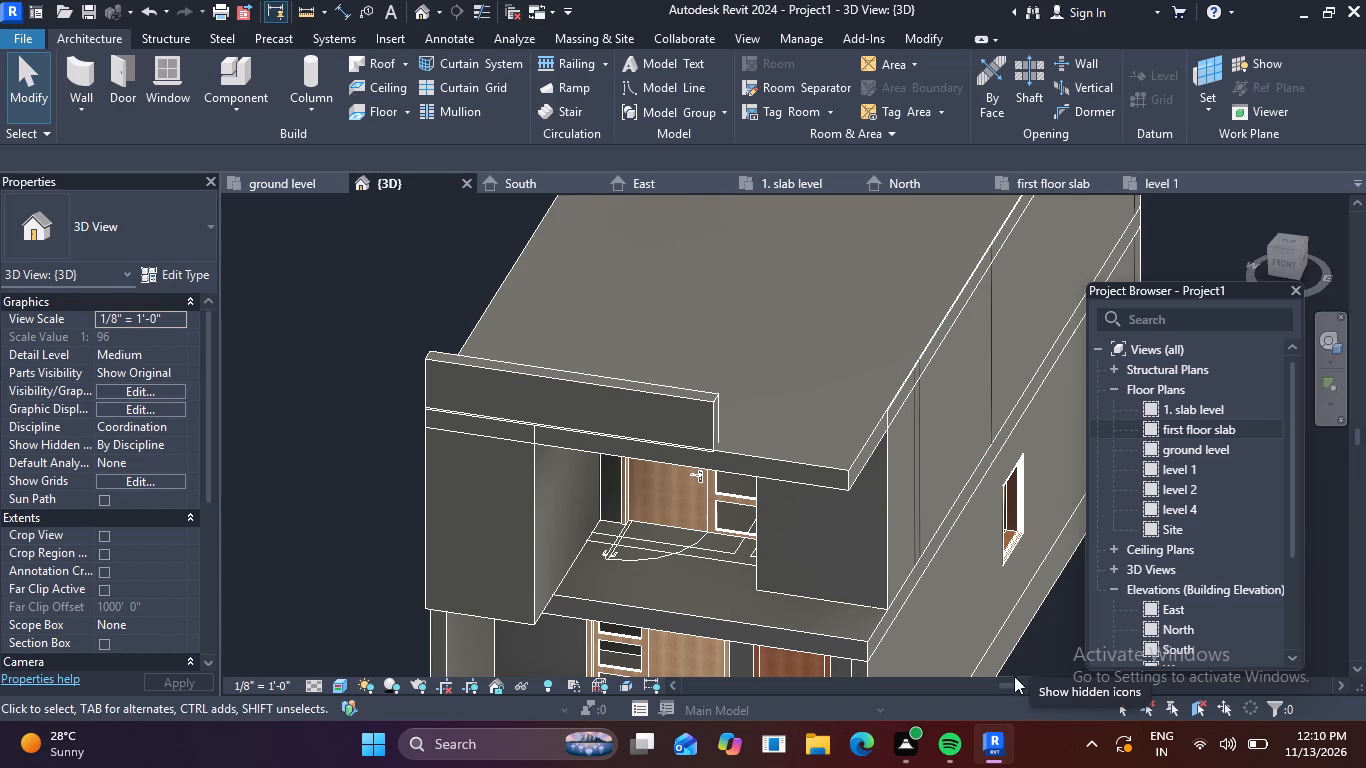
pyautogui.scroll(-1, 803, 455)
pyautogui.moveTo(829, 538); pyautogui.dragTo(805, 451, button='middle')
pyautogui.scroll(2, 637, 527)
pyautogui.scroll(-2, 669, 527)
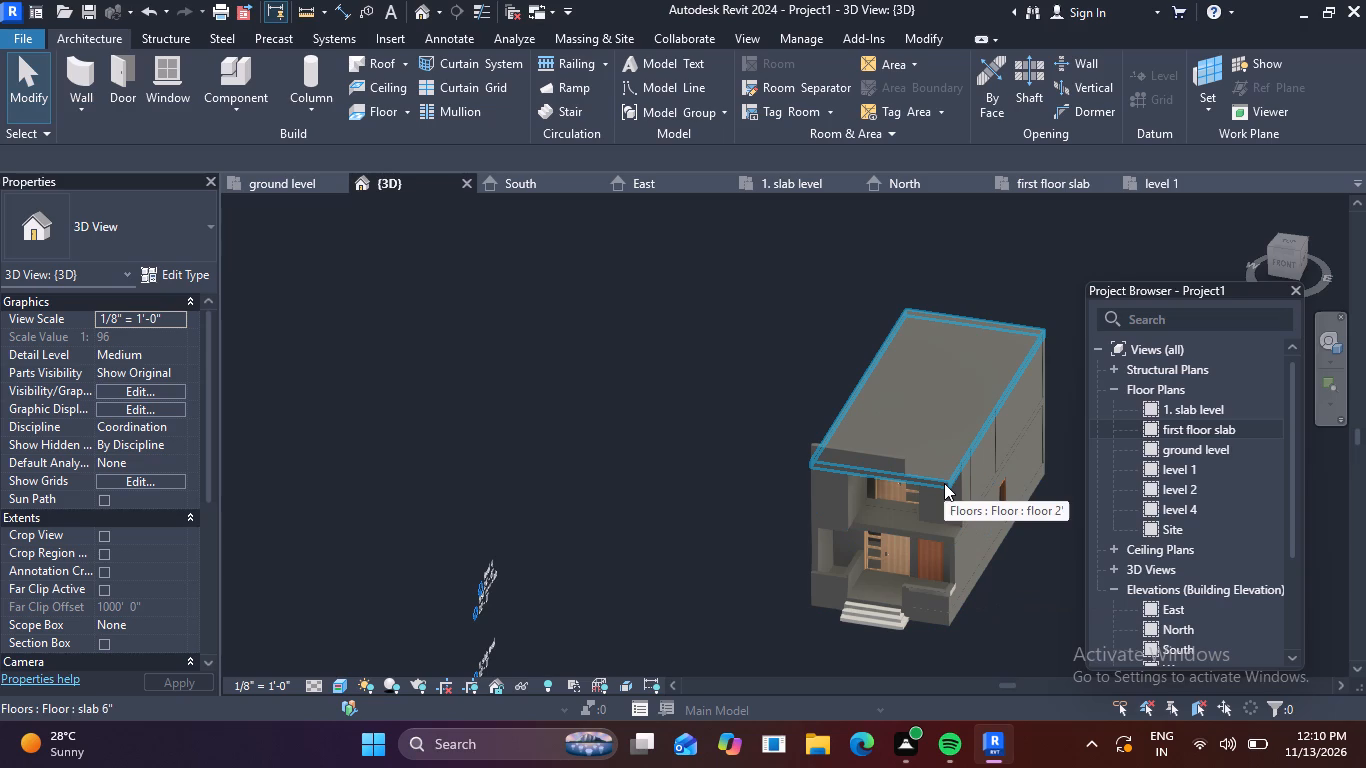
pyautogui.scroll(-2, 968, 493)
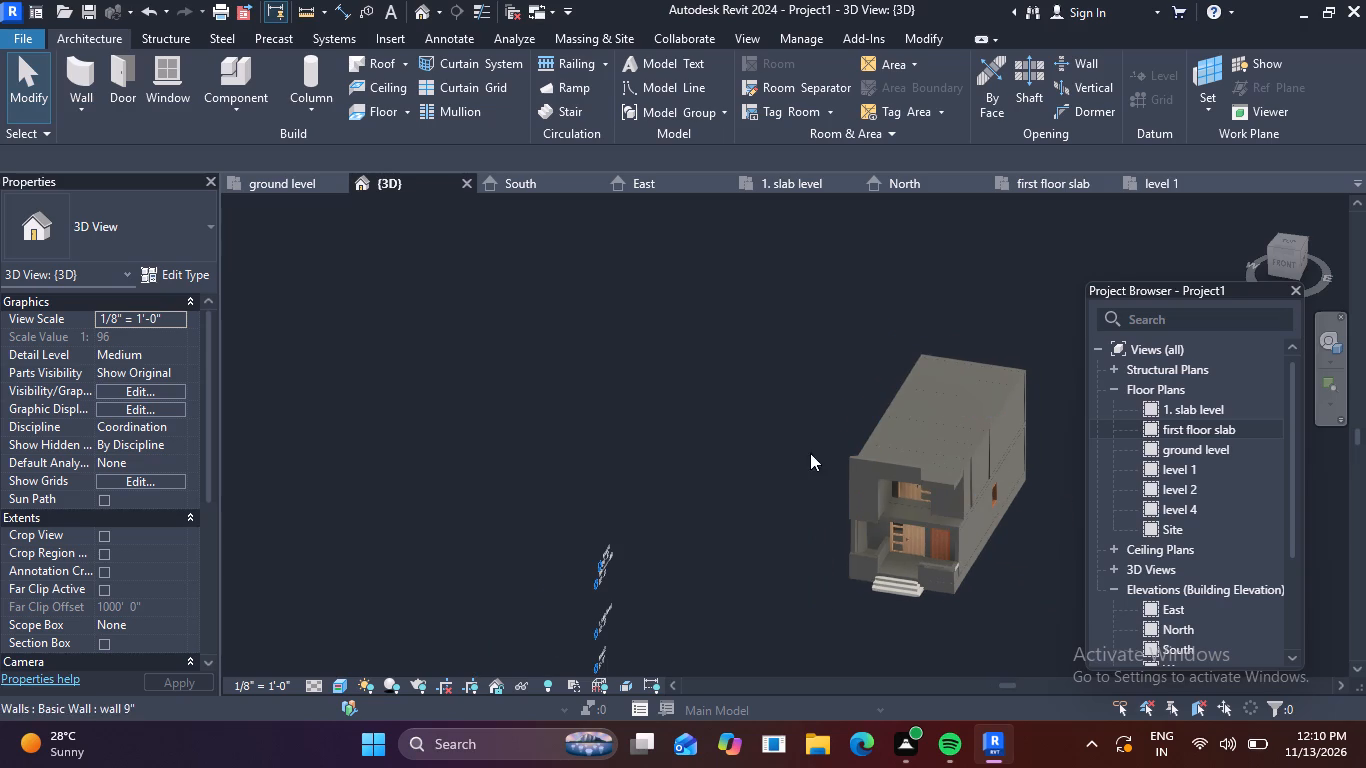
# Examine the top slab's front-east corner closely in 3D, checking how its edge meets the low wall above and the corner wall below.
pyautogui.scroll(5, 863, 483)
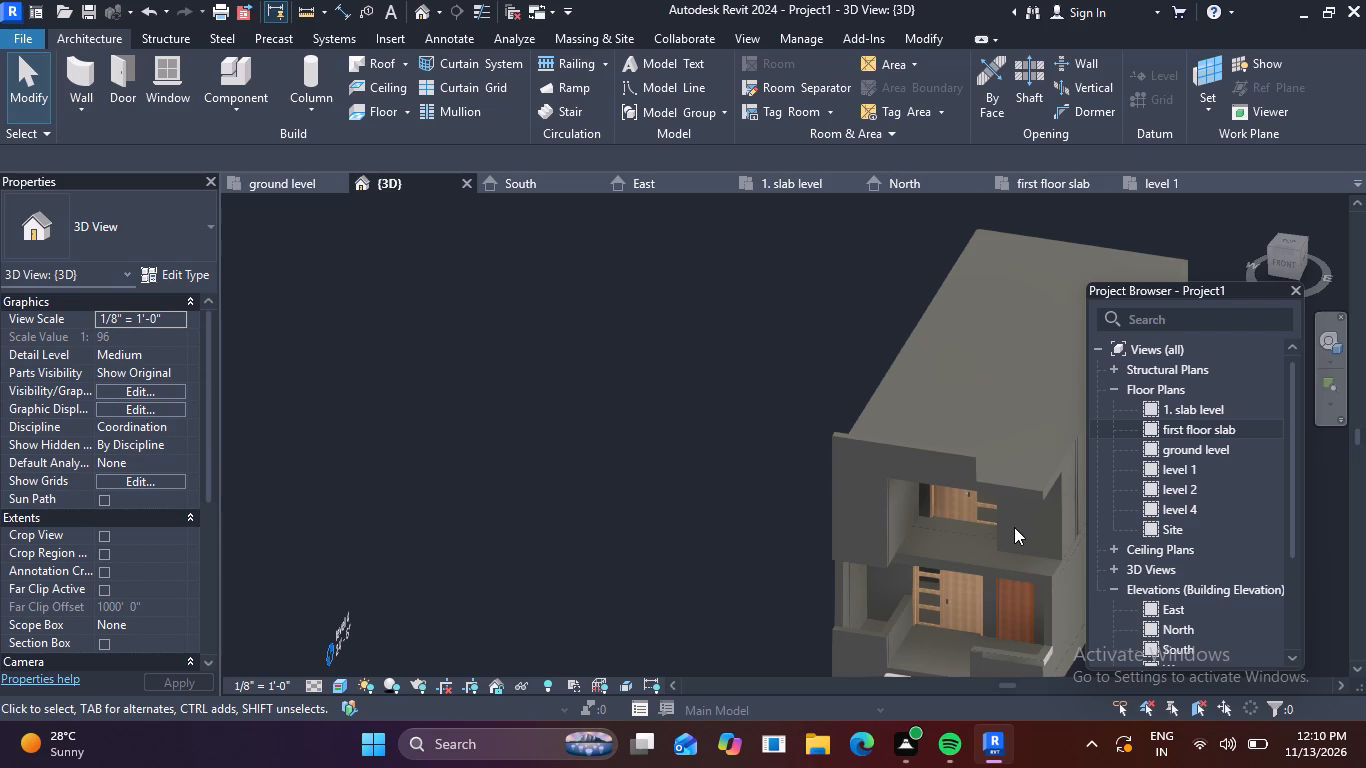
pyautogui.keyDown('shift'); pyautogui.moveTo(1005, 532); pyautogui.dragTo(829, 466, button='middle'); pyautogui.keyUp('shift')
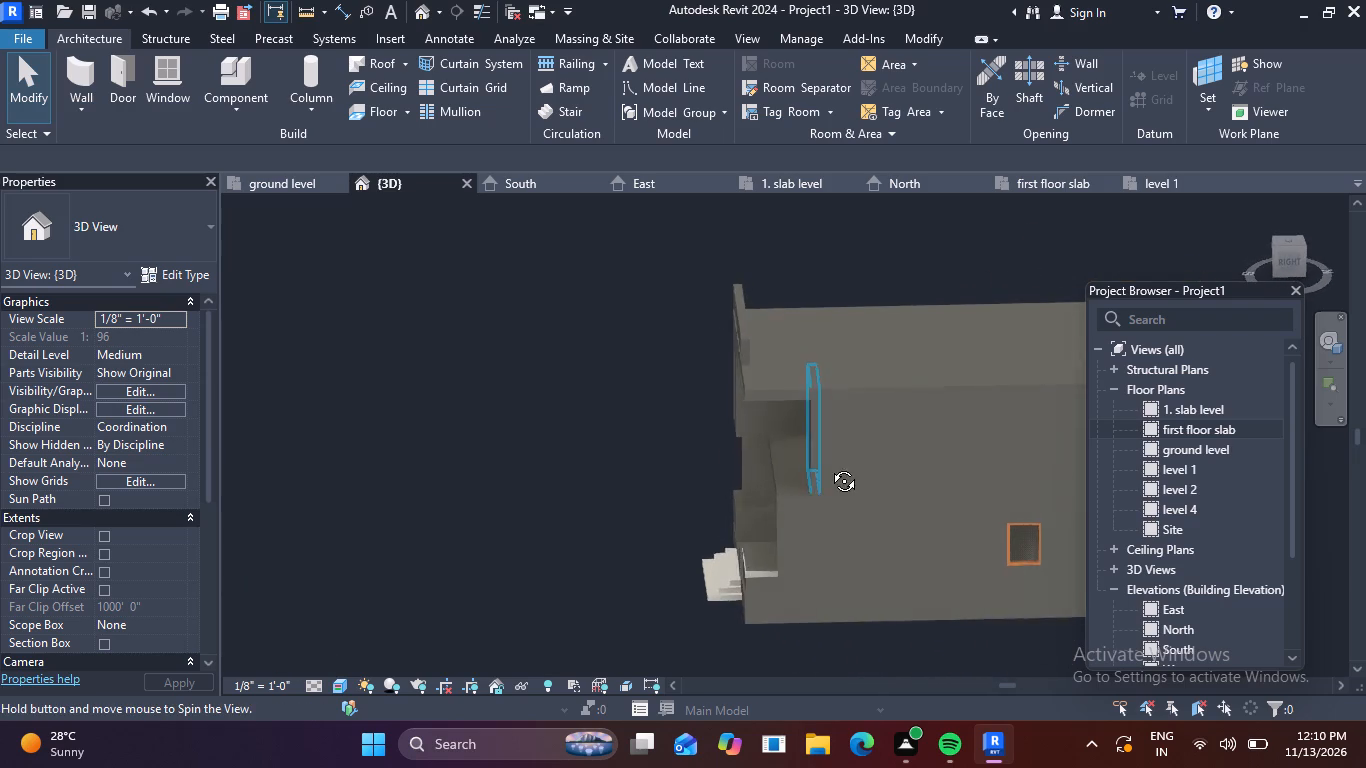
pyautogui.keyDown('shift'); pyautogui.moveTo(829, 466); pyautogui.dragTo(818, 415, button='middle'); pyautogui.keyUp('shift')
pyautogui.scroll(5, 737, 352)
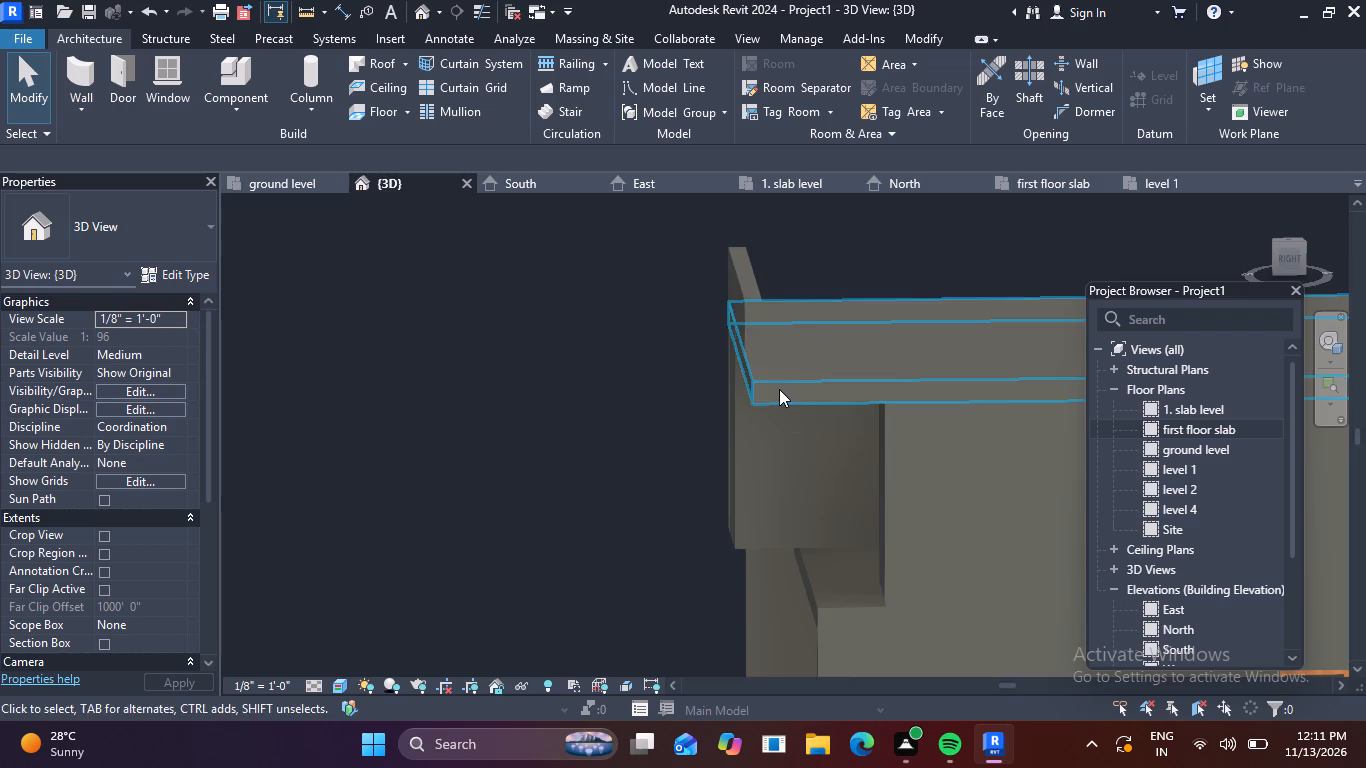
pyautogui.scroll(9, 775, 388)
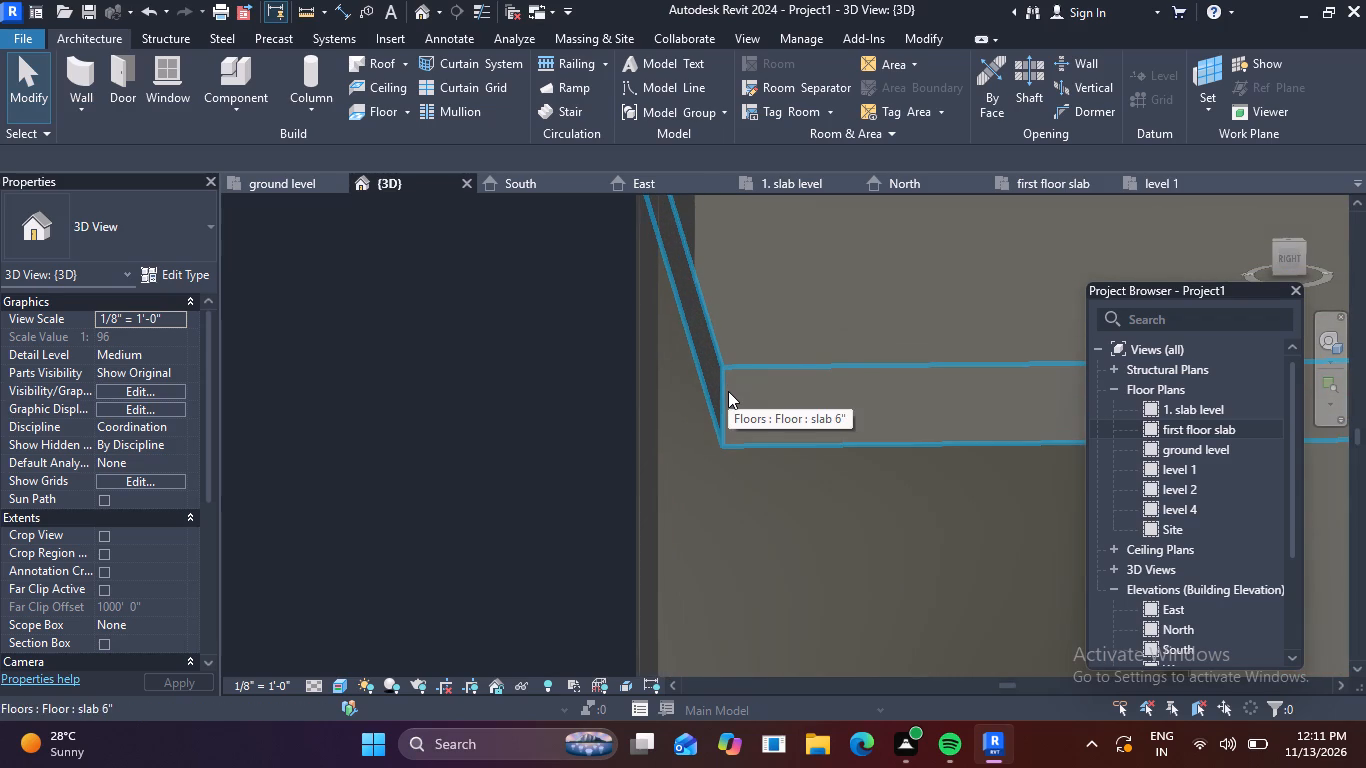
pyautogui.scroll(4, 713, 372)
pyautogui.moveTo(726, 389); pyautogui.dragTo(735, 500, button='middle')
pyautogui.keyDown('shift'); pyautogui.moveTo(751, 505); pyautogui.dragTo(735, 454, button='middle'); pyautogui.keyUp('shift')
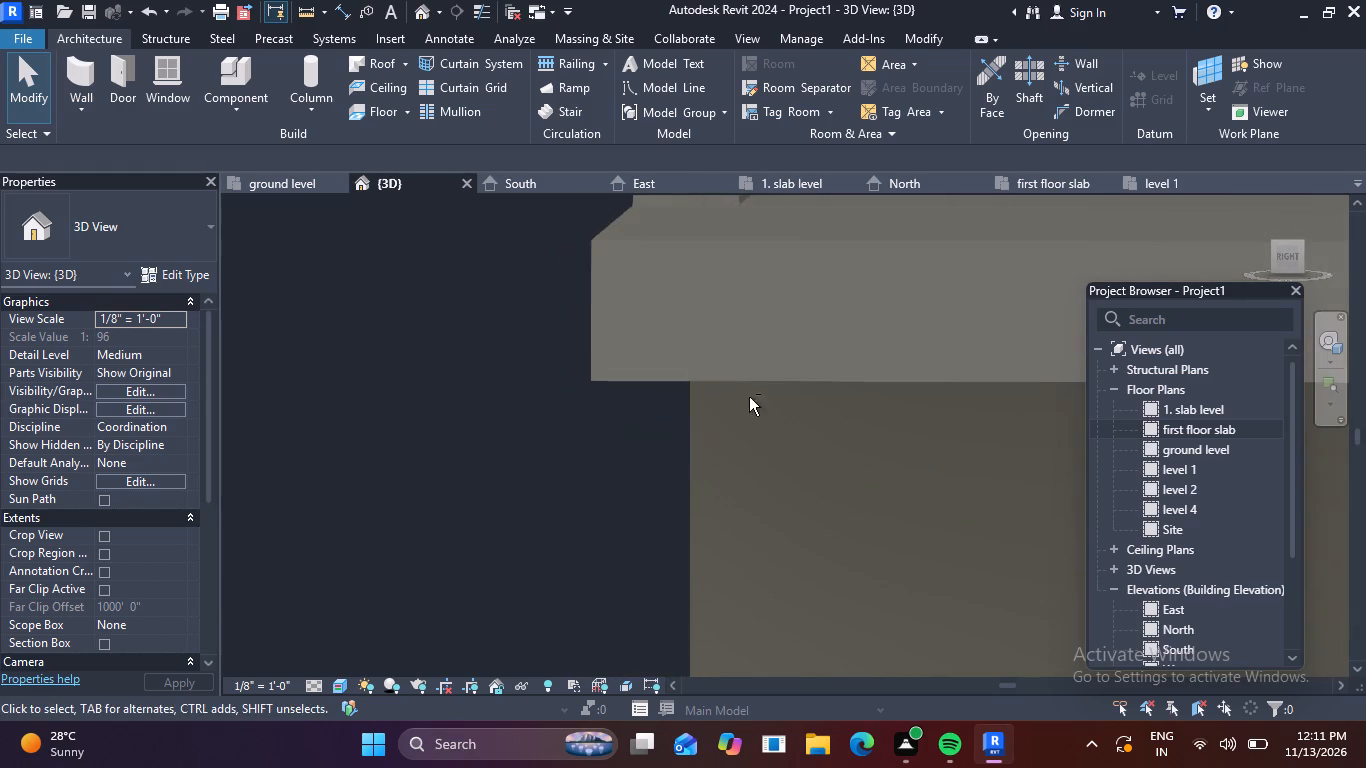
pyautogui.scroll(-2, 753, 400)
pyautogui.moveTo(791, 369); pyautogui.dragTo(814, 514, button='middle')
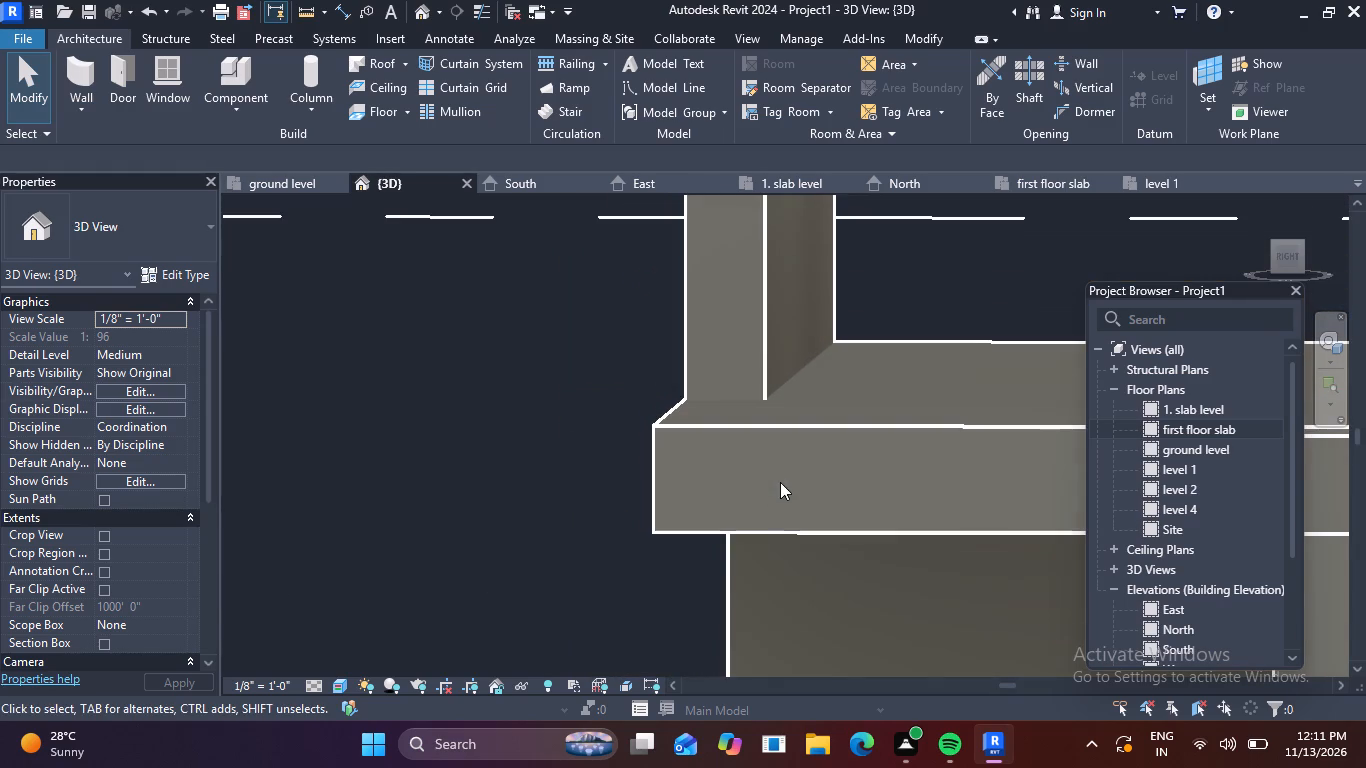
pyautogui.keyDown('shift'); pyautogui.moveTo(695, 468); pyautogui.dragTo(709, 470, button='middle'); pyautogui.keyUp('shift')
pyautogui.click(222, 97)
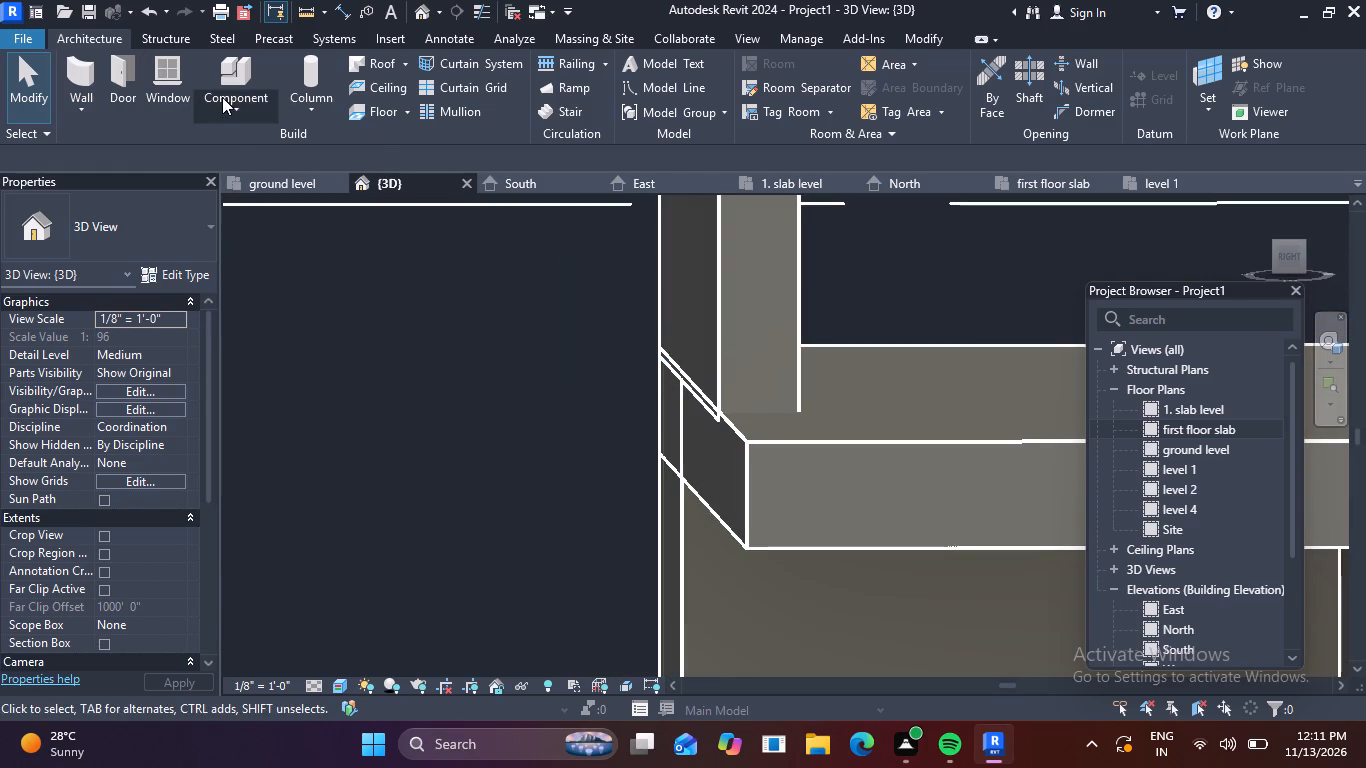
# Create an in-place model in the Generic Models category, keeping the suggested name.
pyautogui.click(249, 191)
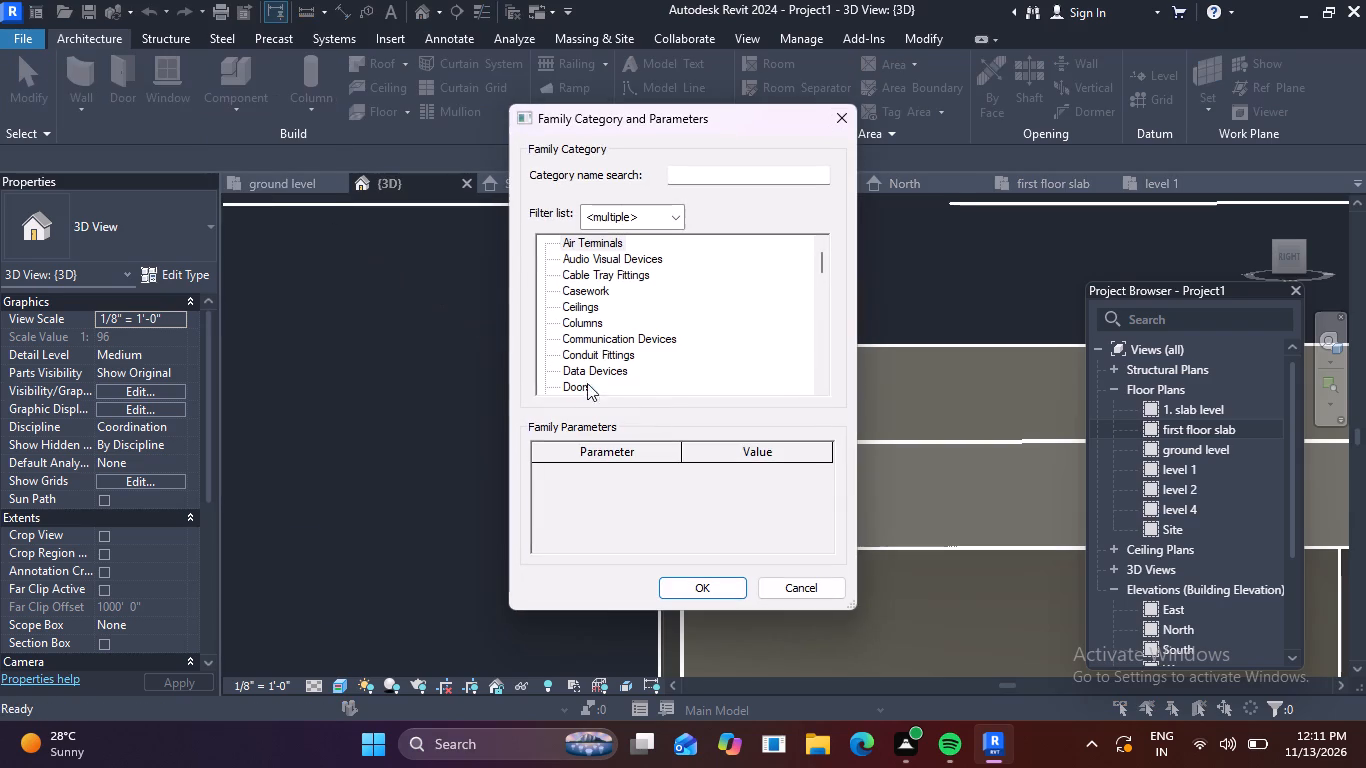
pyautogui.scroll(-4, 674, 356)
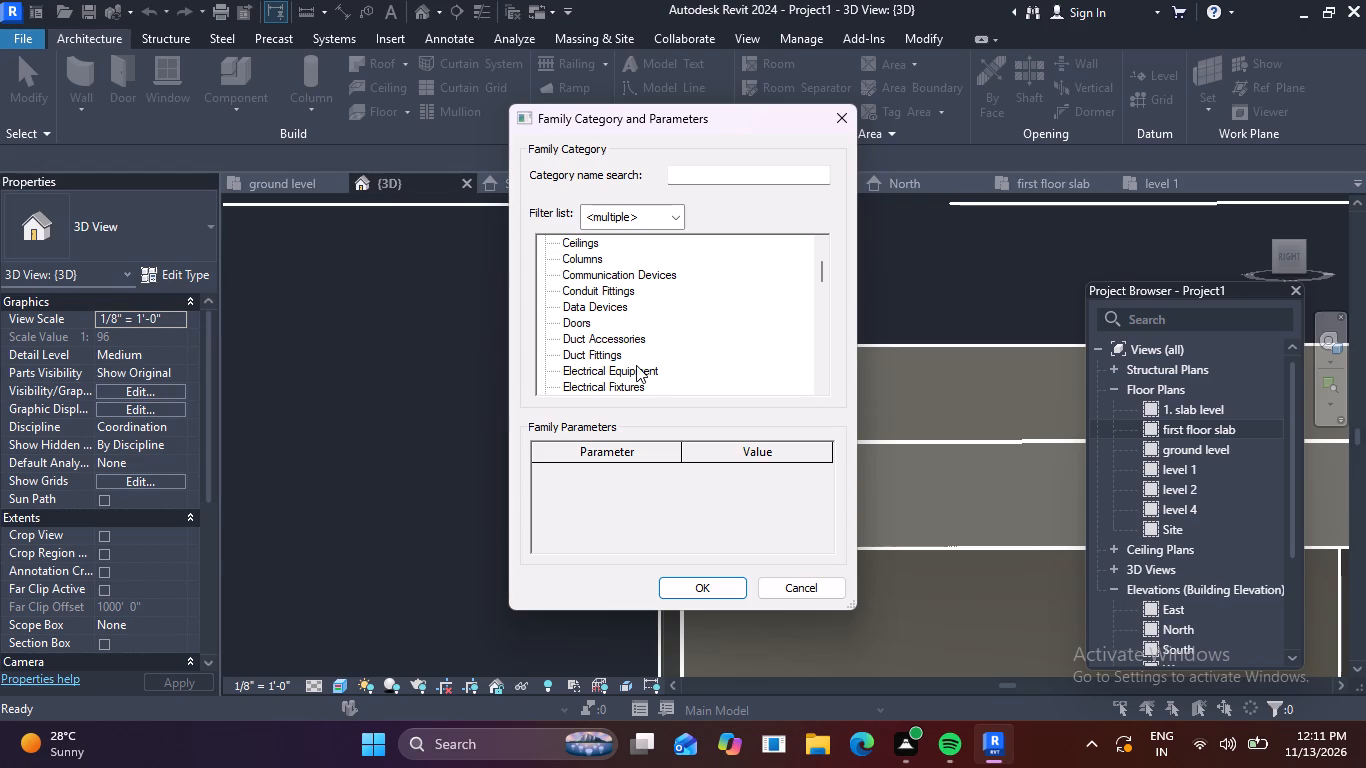
pyautogui.scroll(-2, 634, 374)
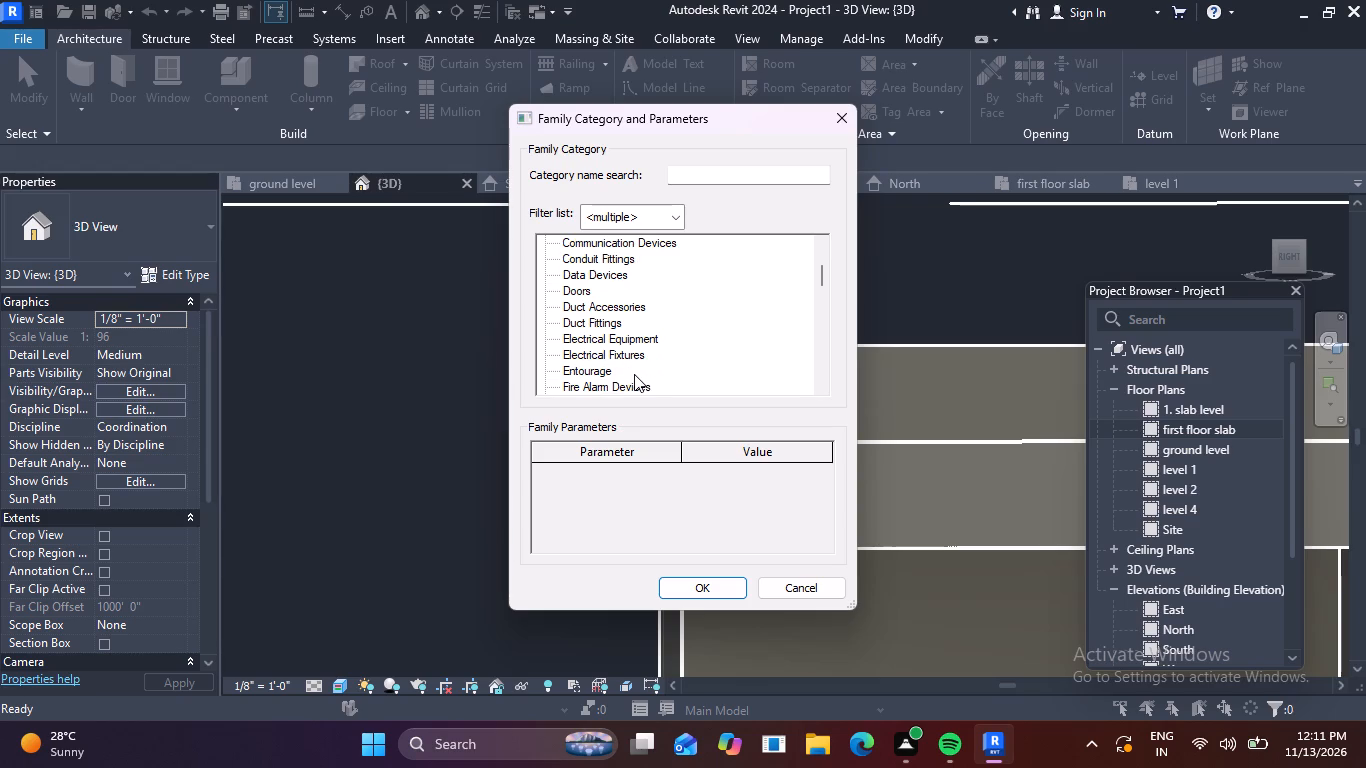
pyautogui.scroll(-4, 634, 374)
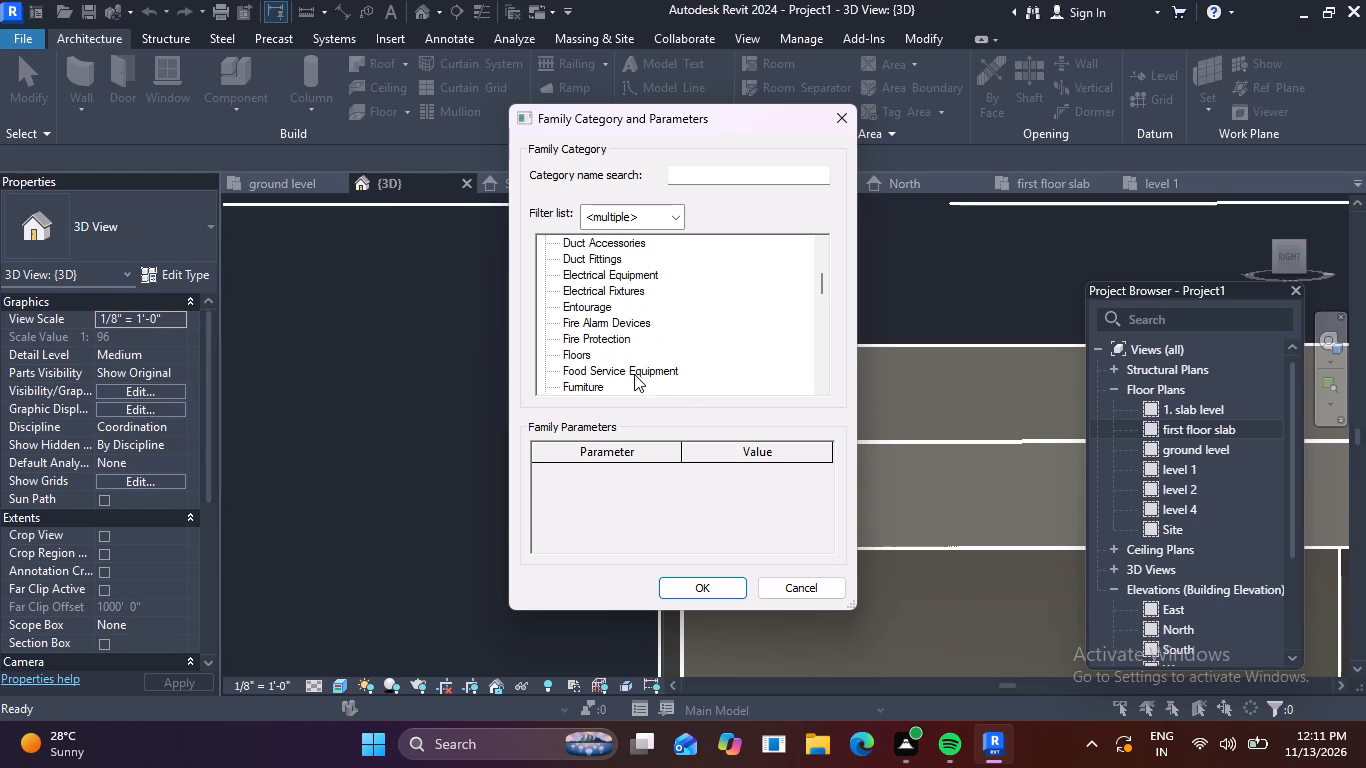
pyautogui.scroll(-2, 634, 374)
pyautogui.click(607, 384)
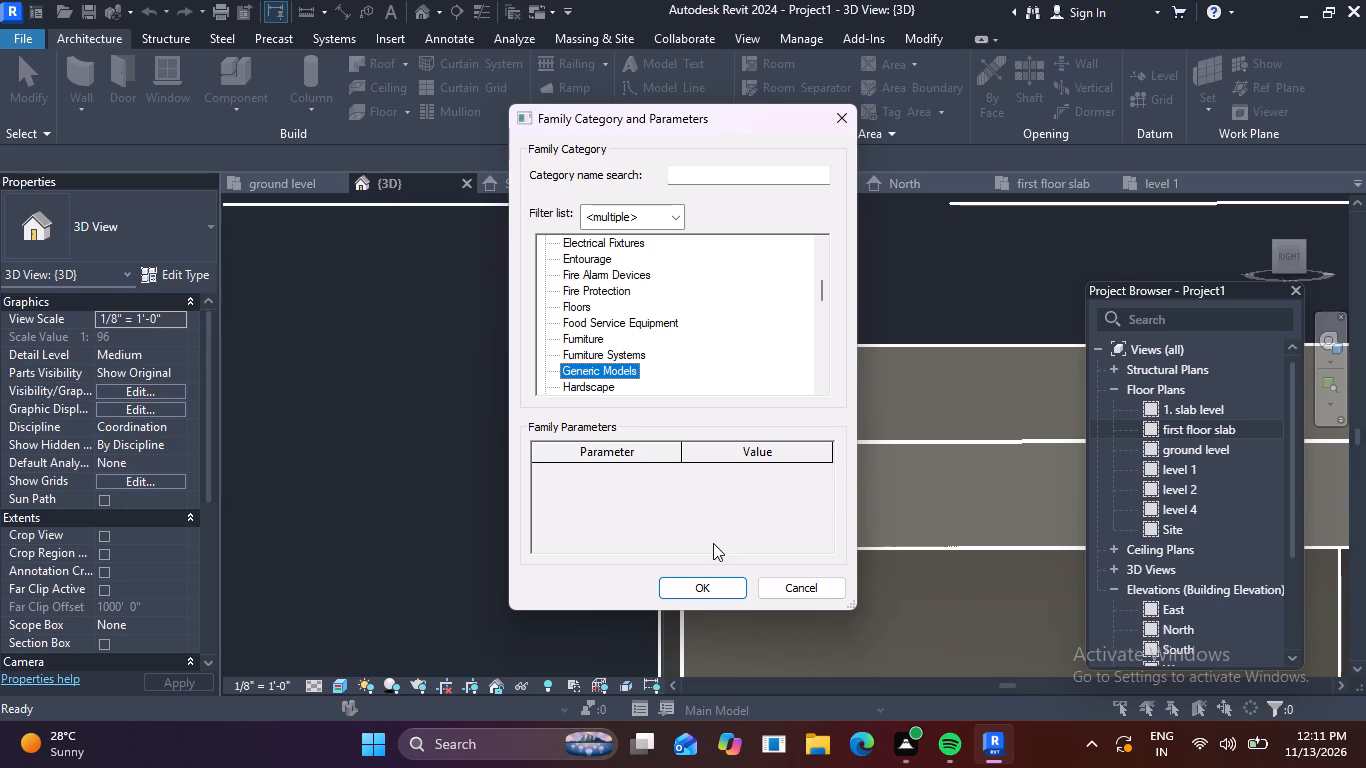
pyautogui.click(700, 592)
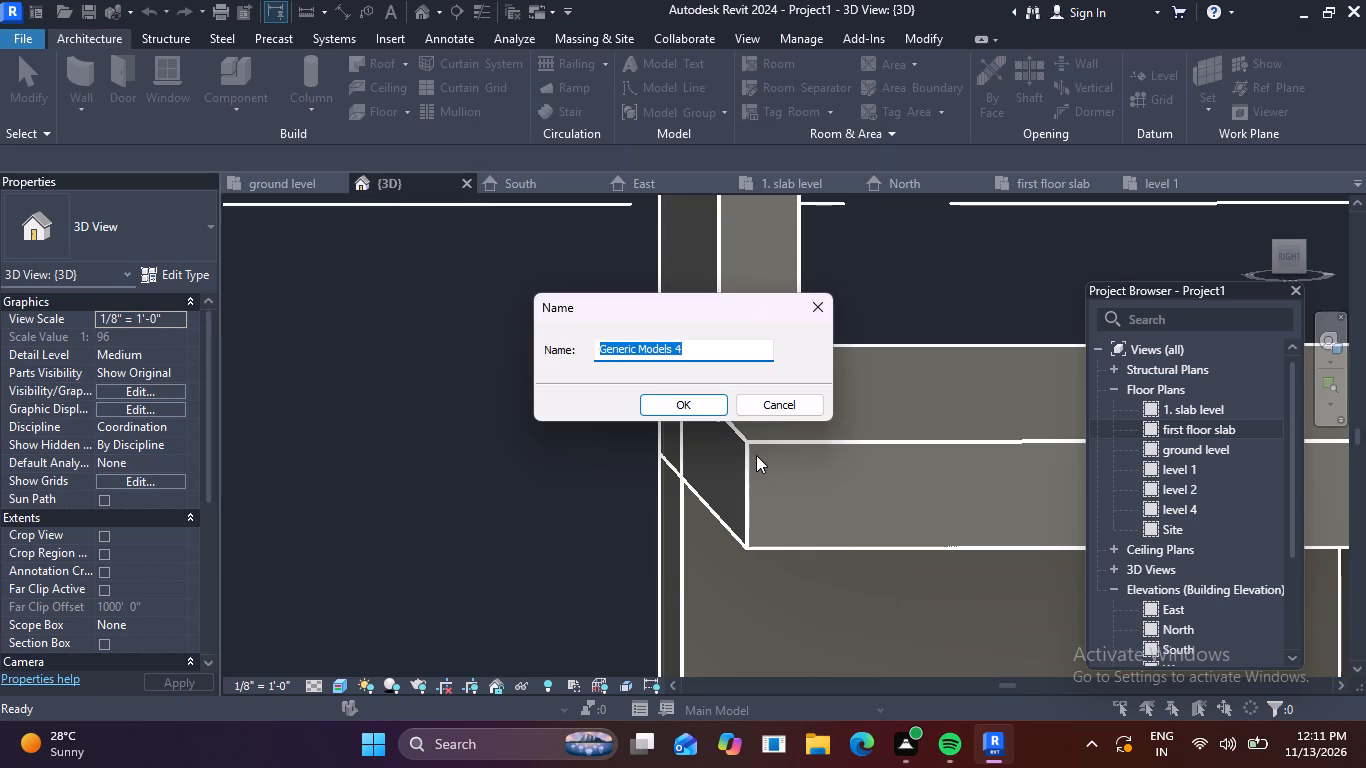
pyautogui.click(694, 403)
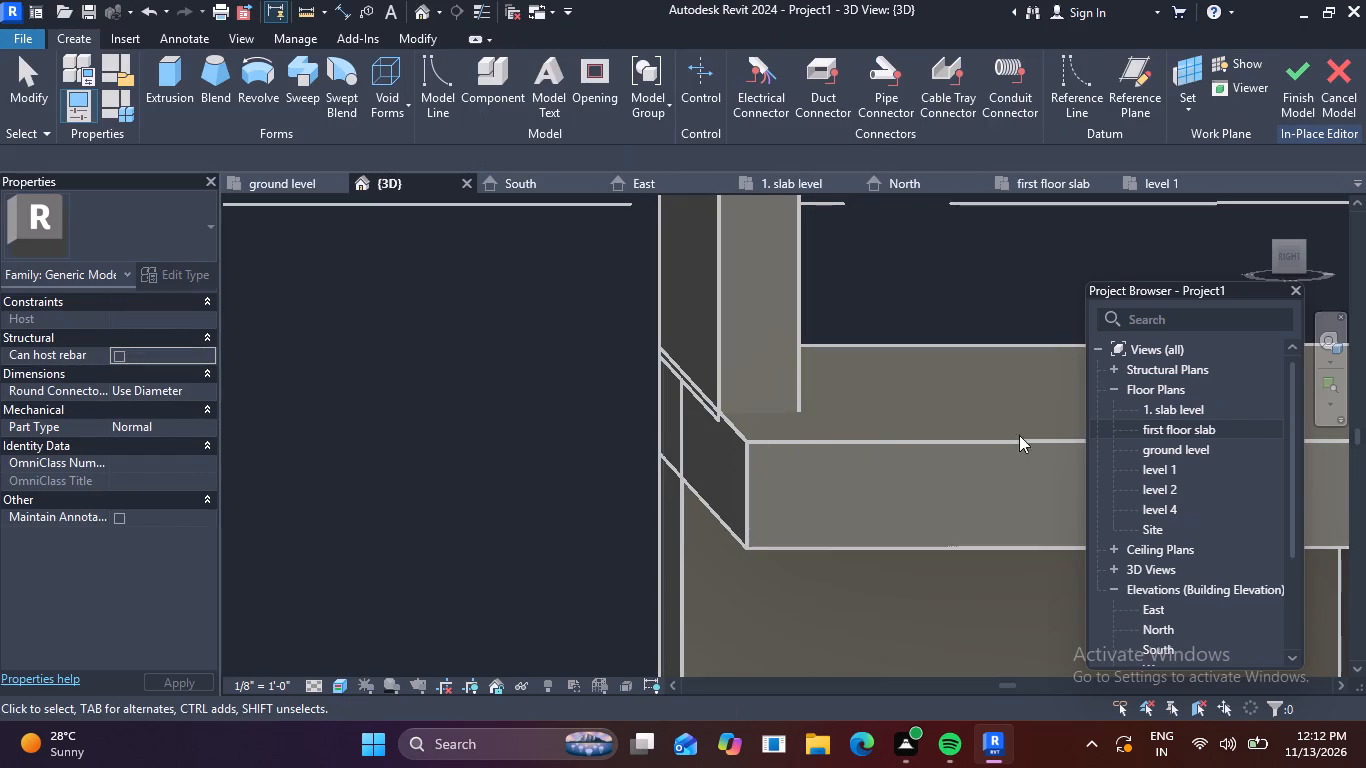
# Start an extrusion and pick the face of the 6" floor slab as its work plane.
pyautogui.click(163, 69)
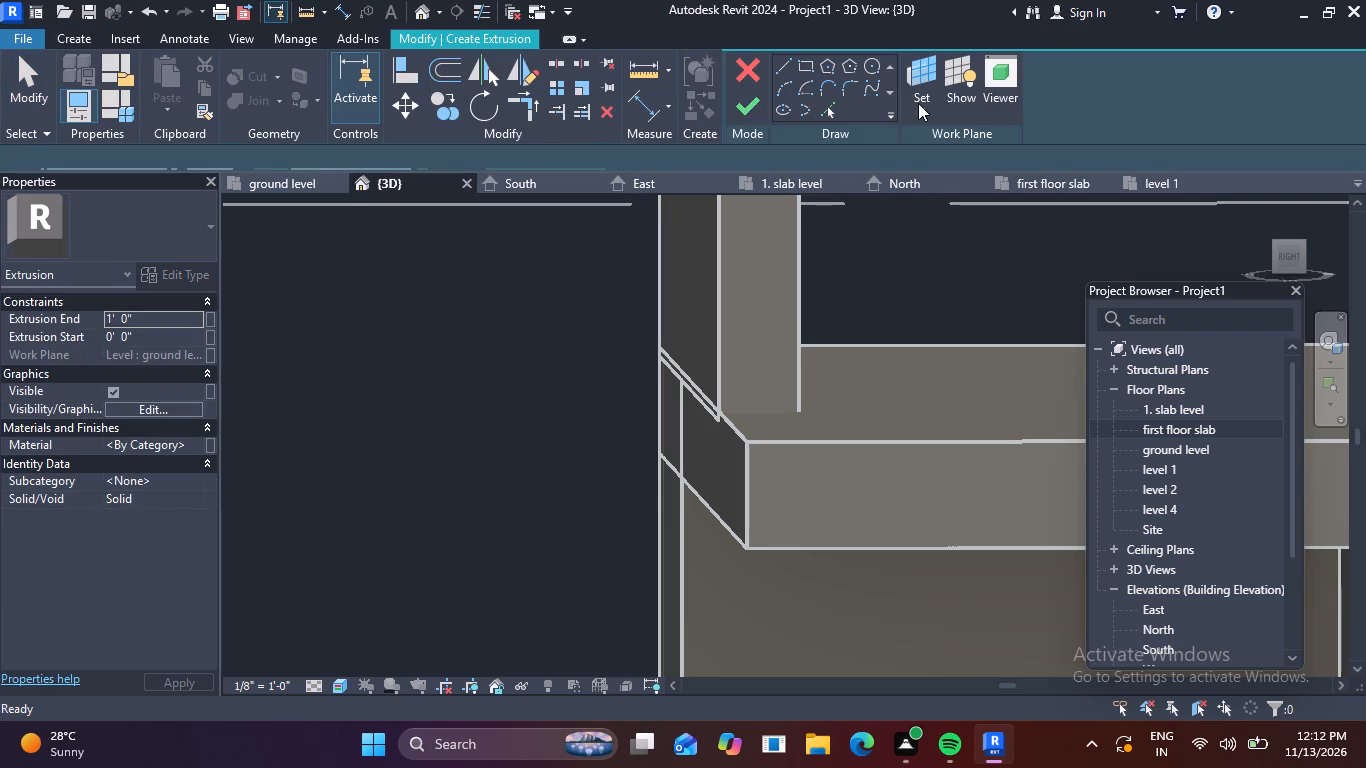
pyautogui.click(918, 103)
pyautogui.click(928, 189)
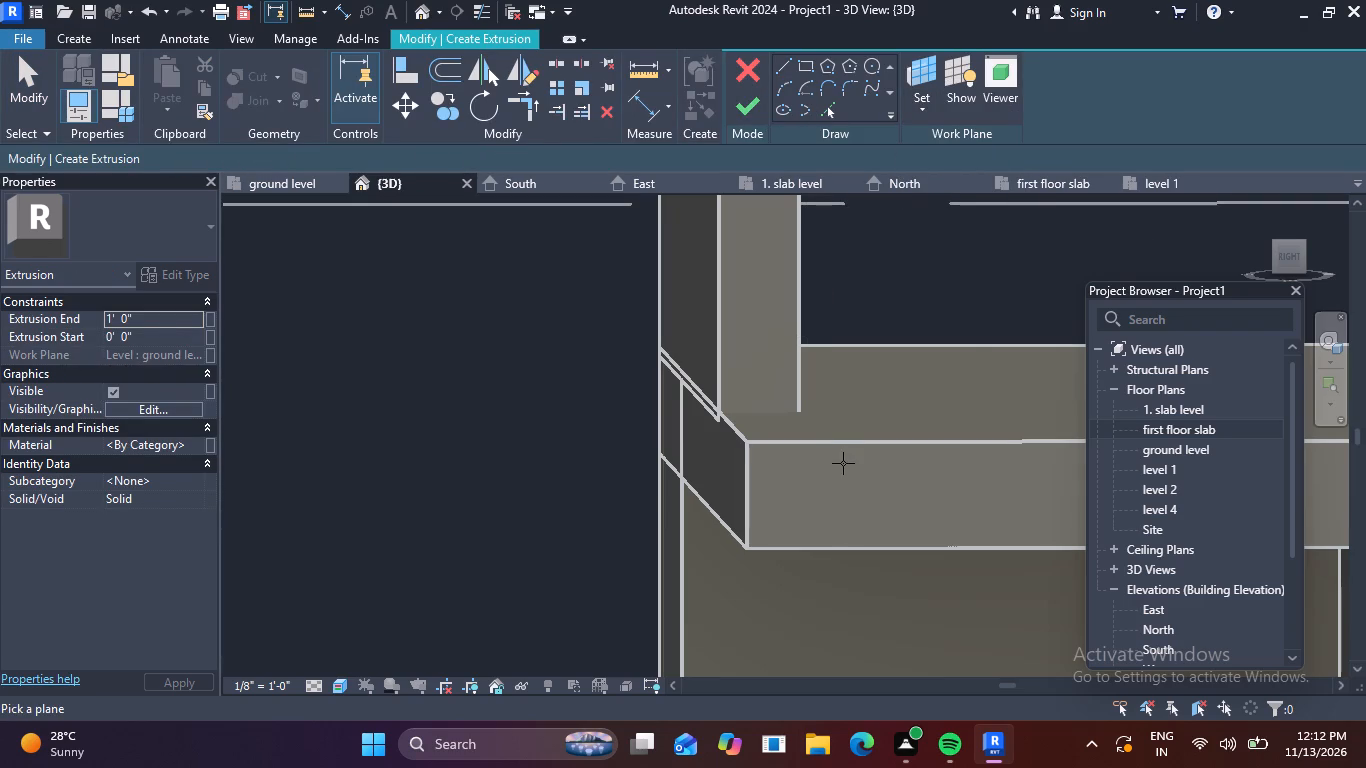
pyautogui.click(849, 442)
# Sketch consecutive 1", 2" and 1" lines straight up from the slab's front-east corner, ending with a 2" line towards the front.
pyautogui.scroll(2, 740, 450)
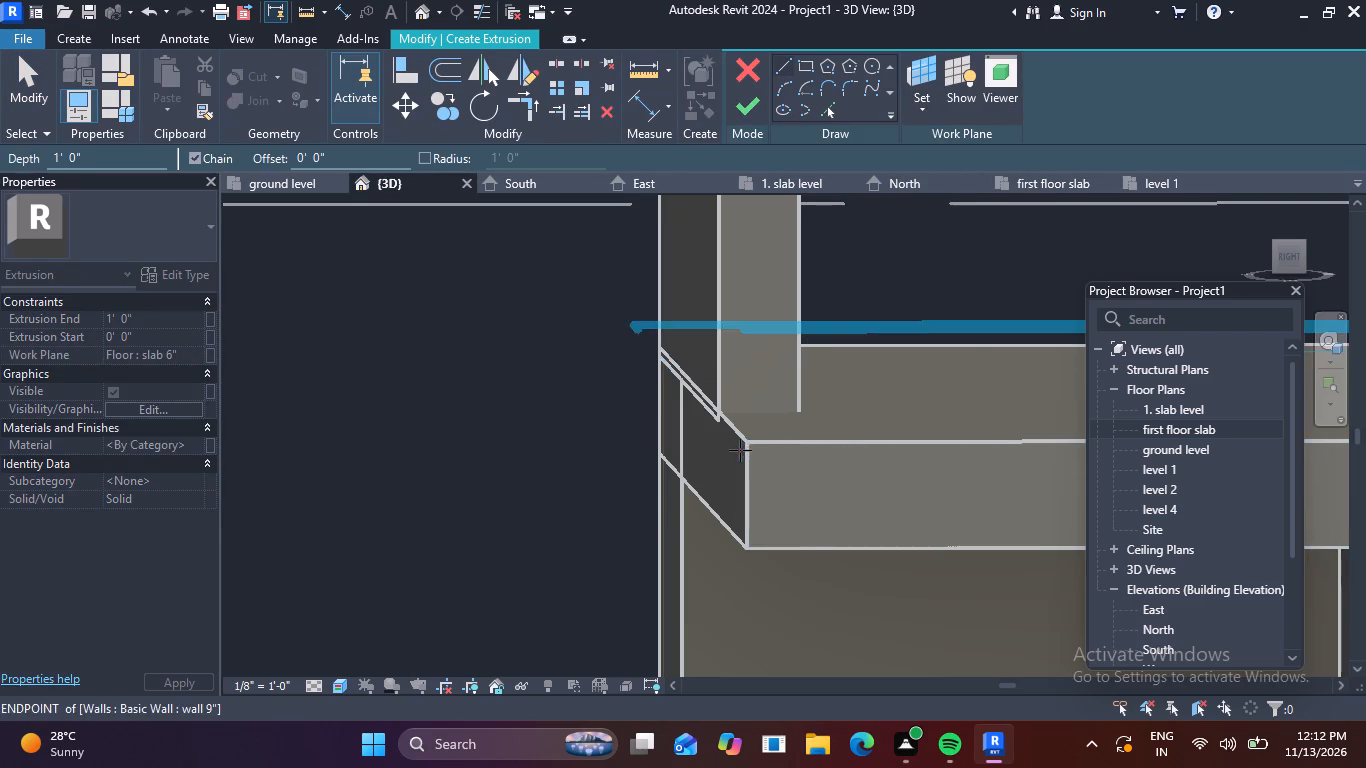
pyautogui.scroll(2, 740, 450)
pyautogui.click(752, 434)
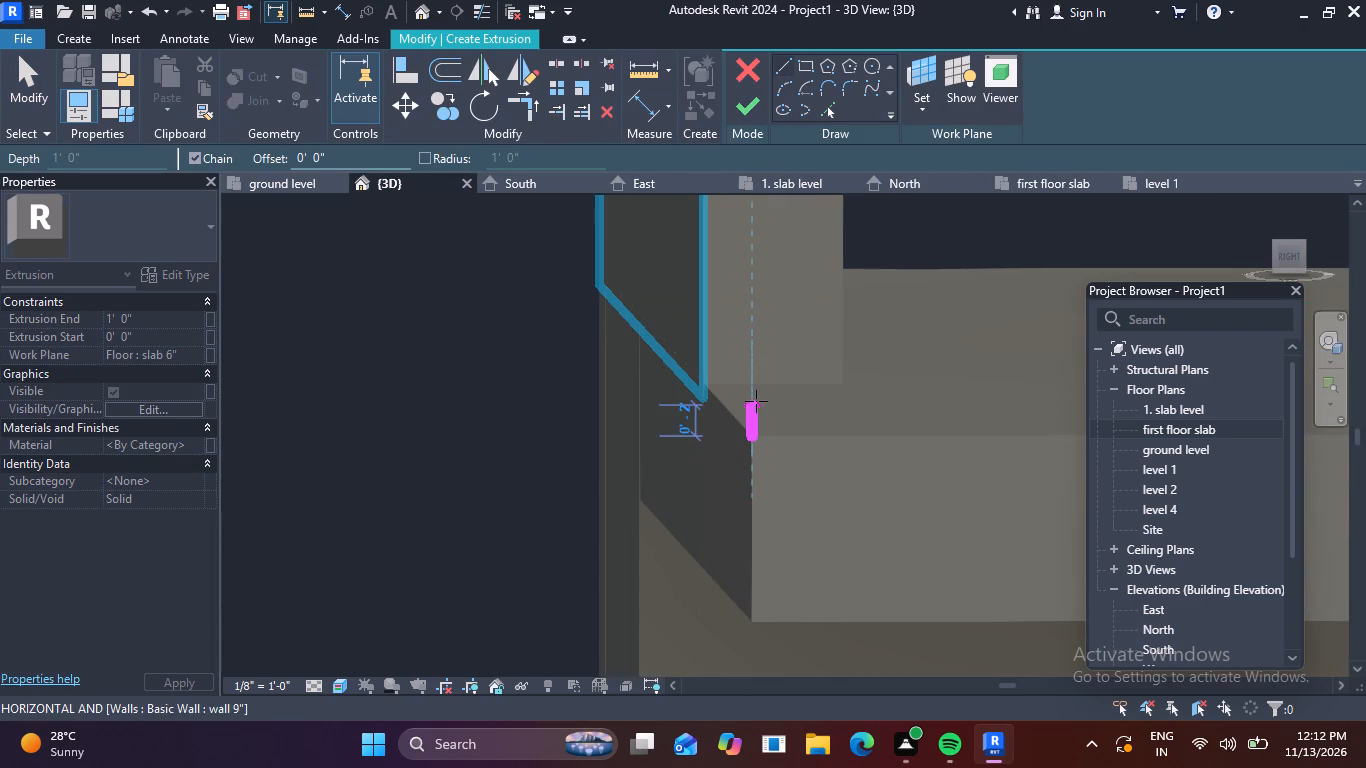
pyautogui.press('1')
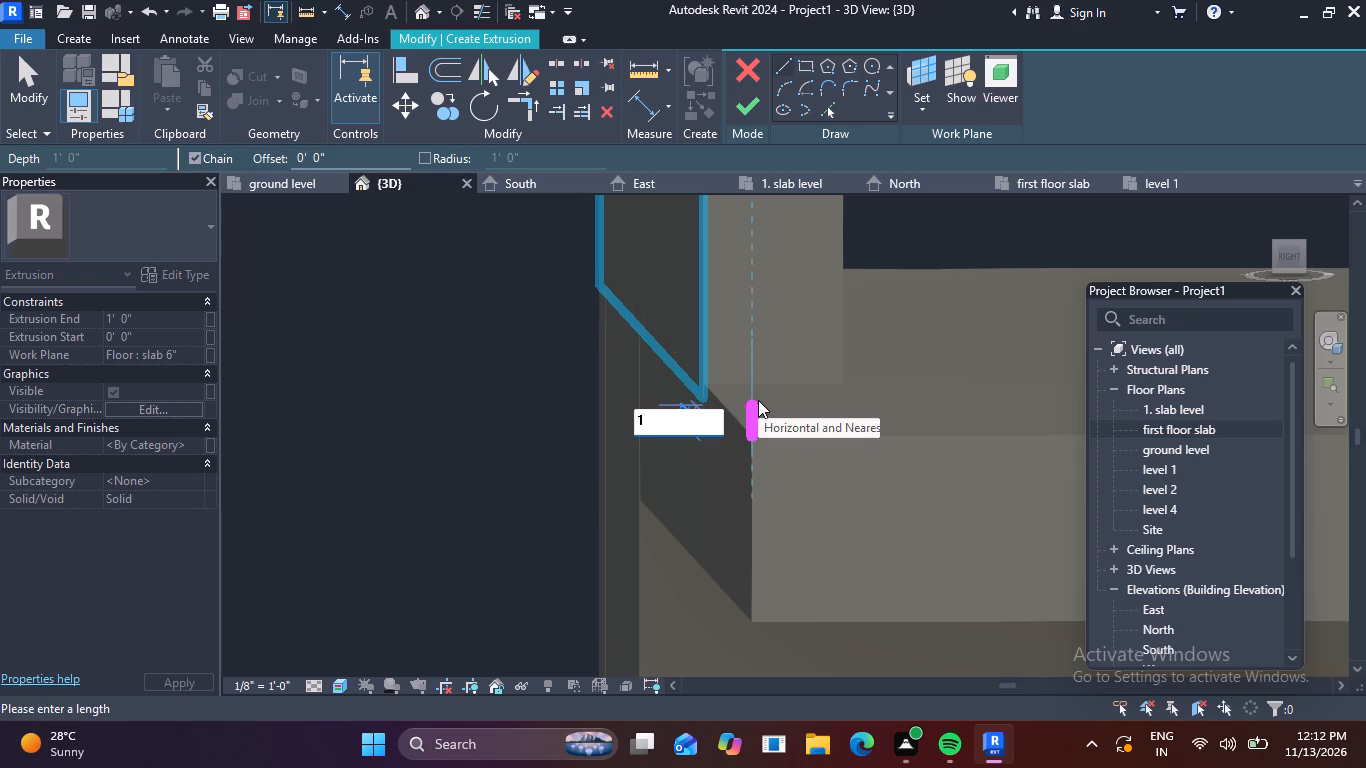
pyautogui.hotkey('shift', '"')
pyautogui.press('Return')
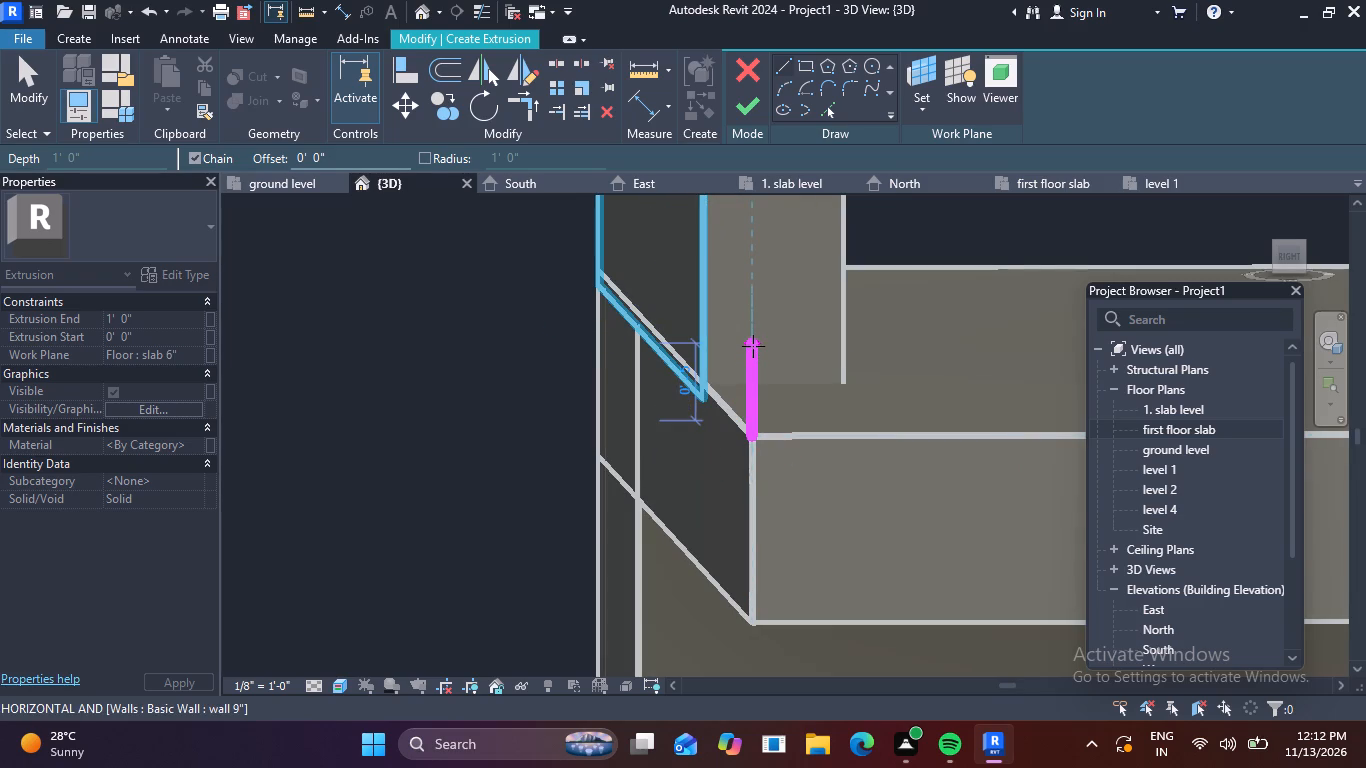
pyautogui.press('2')
pyautogui.hotkey('shift', '"')
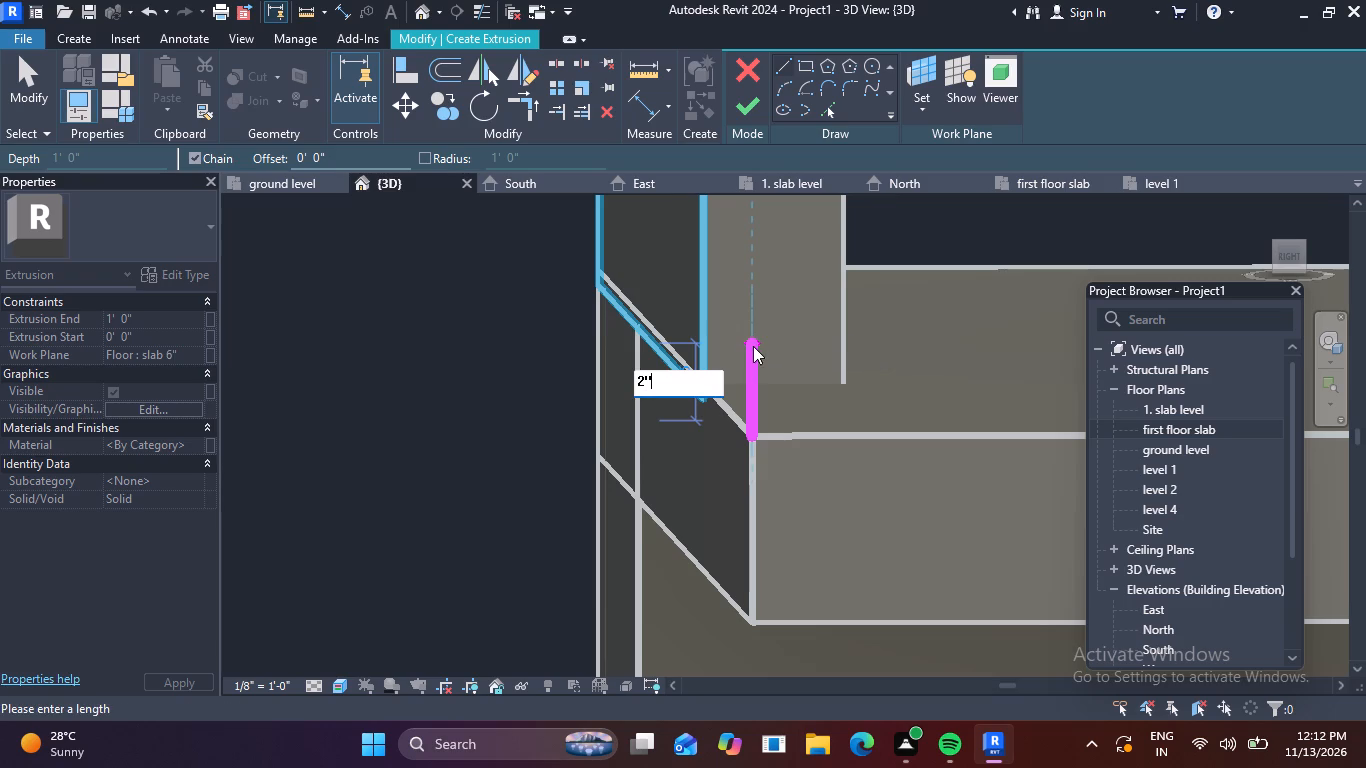
pyautogui.press('Return')
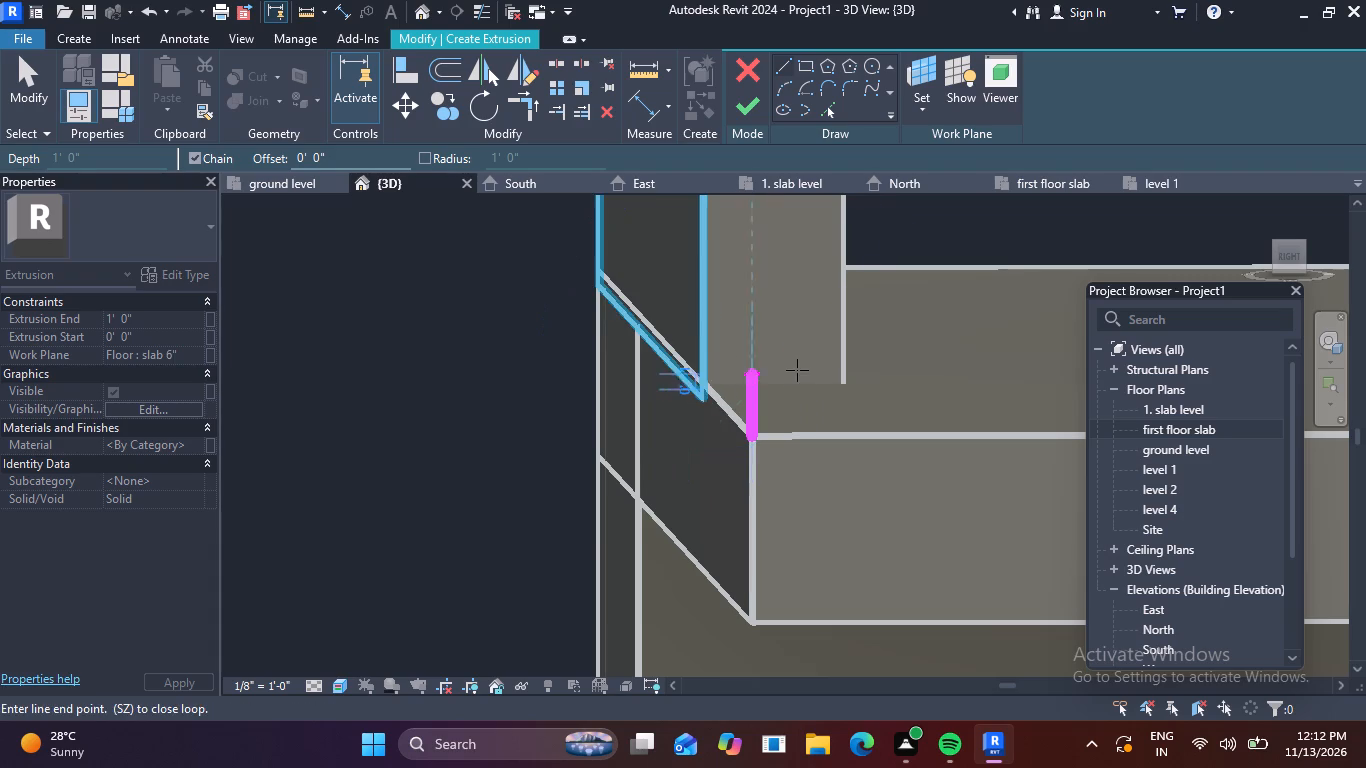
pyautogui.press('1')
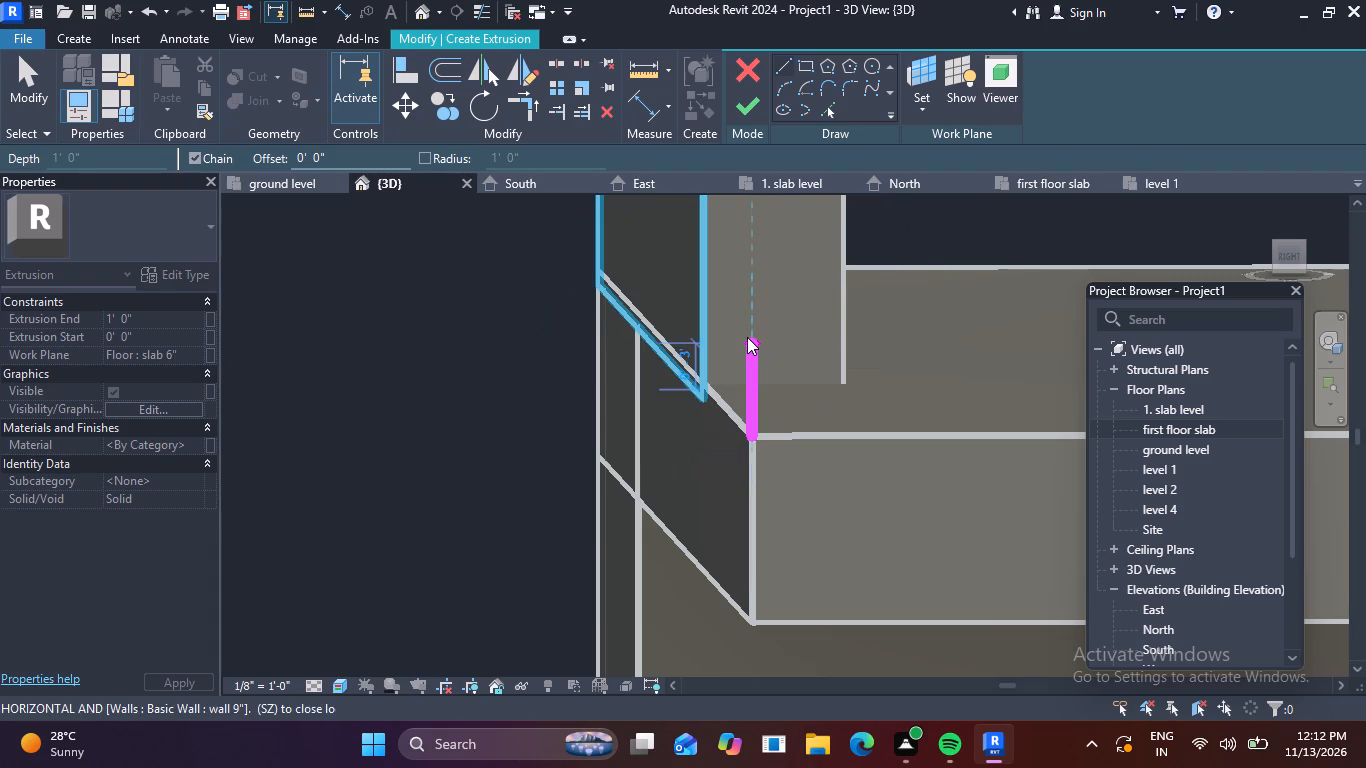
pyautogui.hotkey('shift', '"')
pyautogui.press('Return')
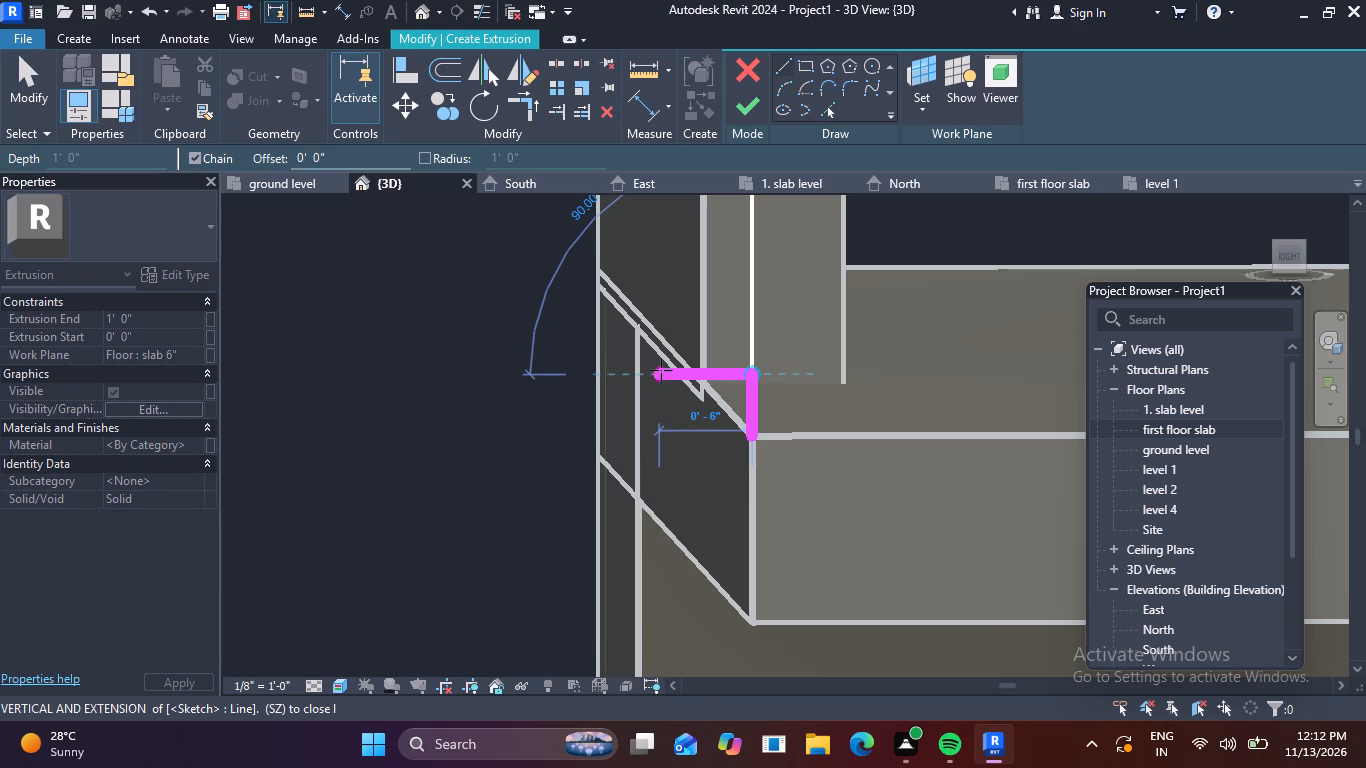
pyautogui.write('2"')
pyautogui.press('Return')
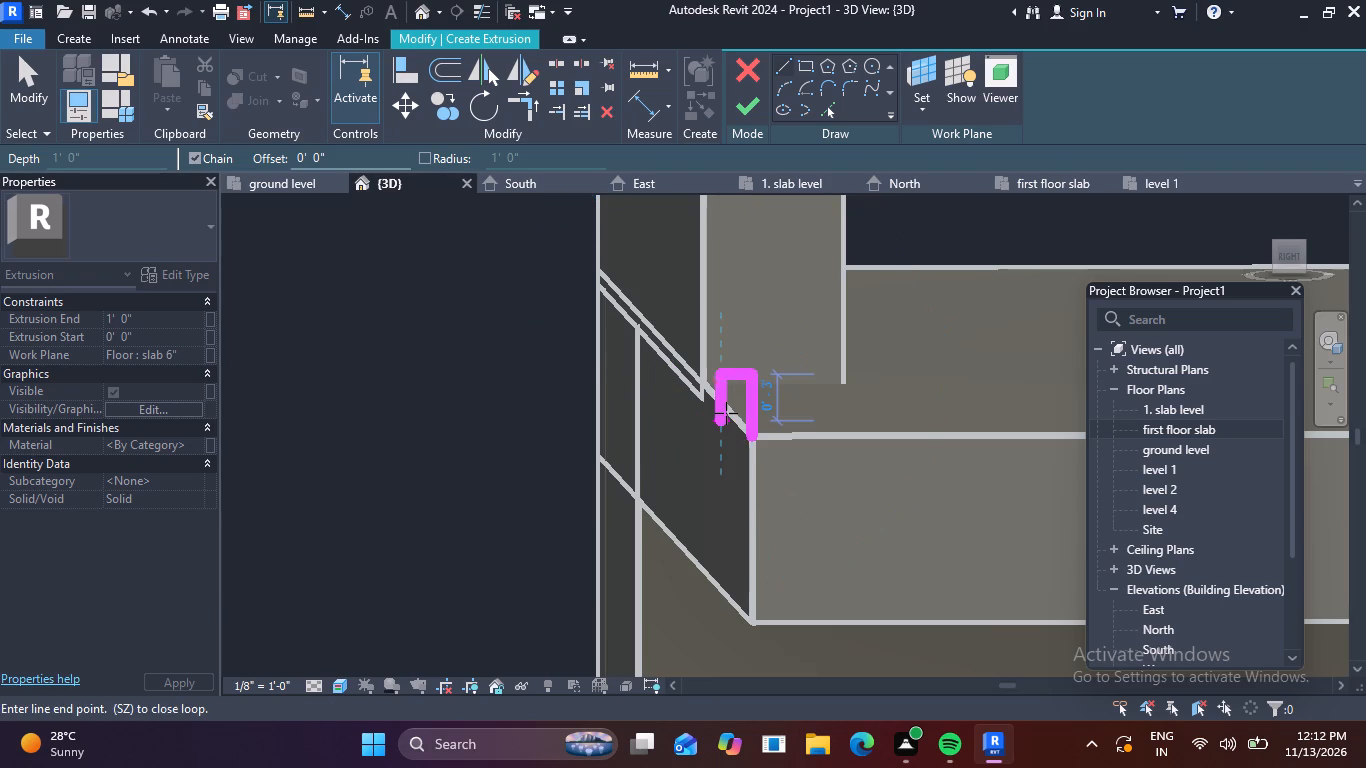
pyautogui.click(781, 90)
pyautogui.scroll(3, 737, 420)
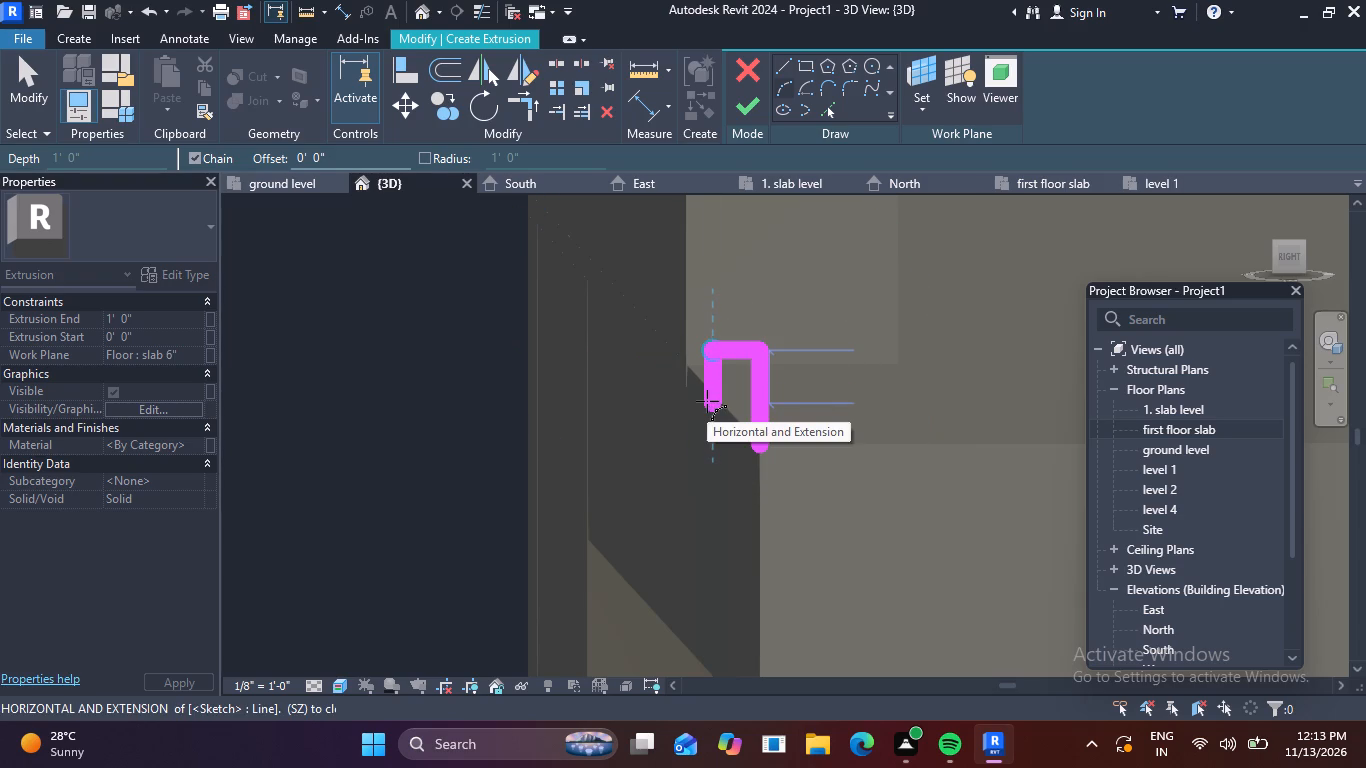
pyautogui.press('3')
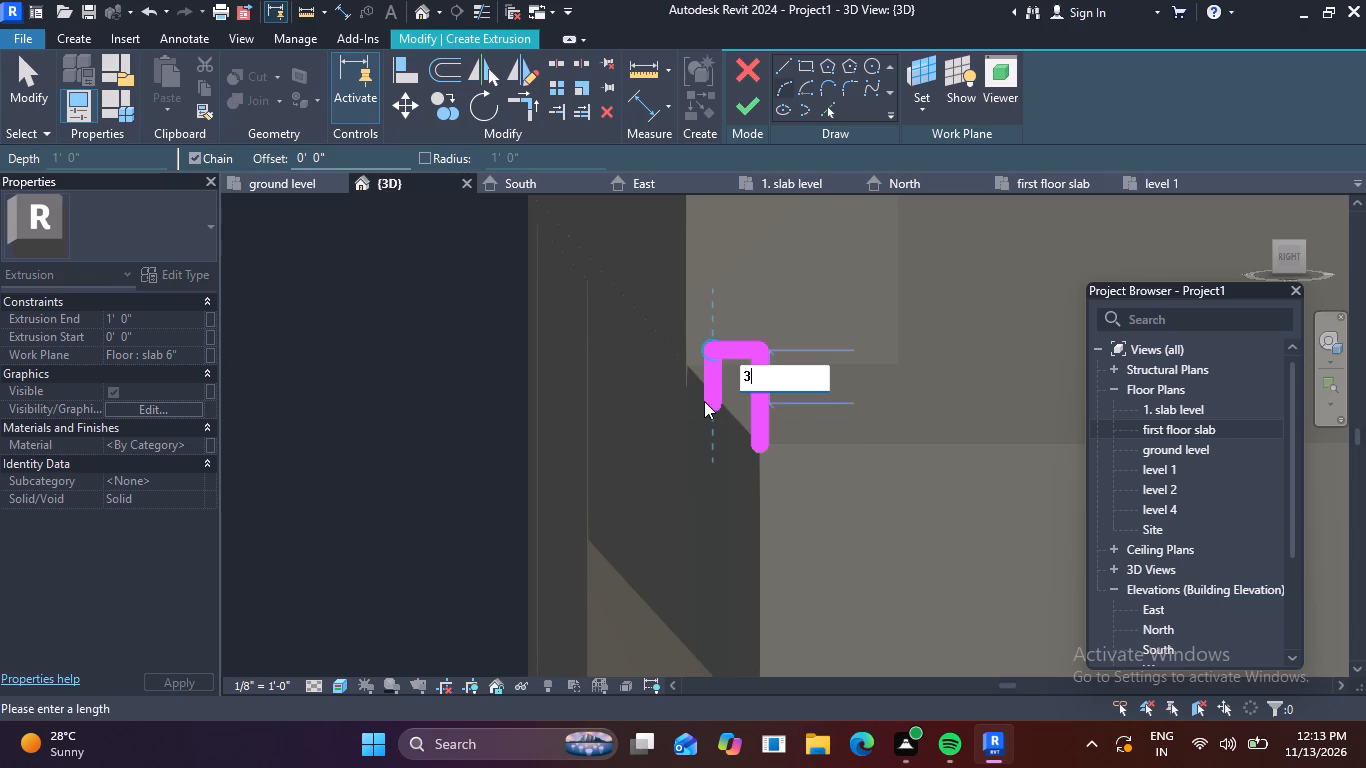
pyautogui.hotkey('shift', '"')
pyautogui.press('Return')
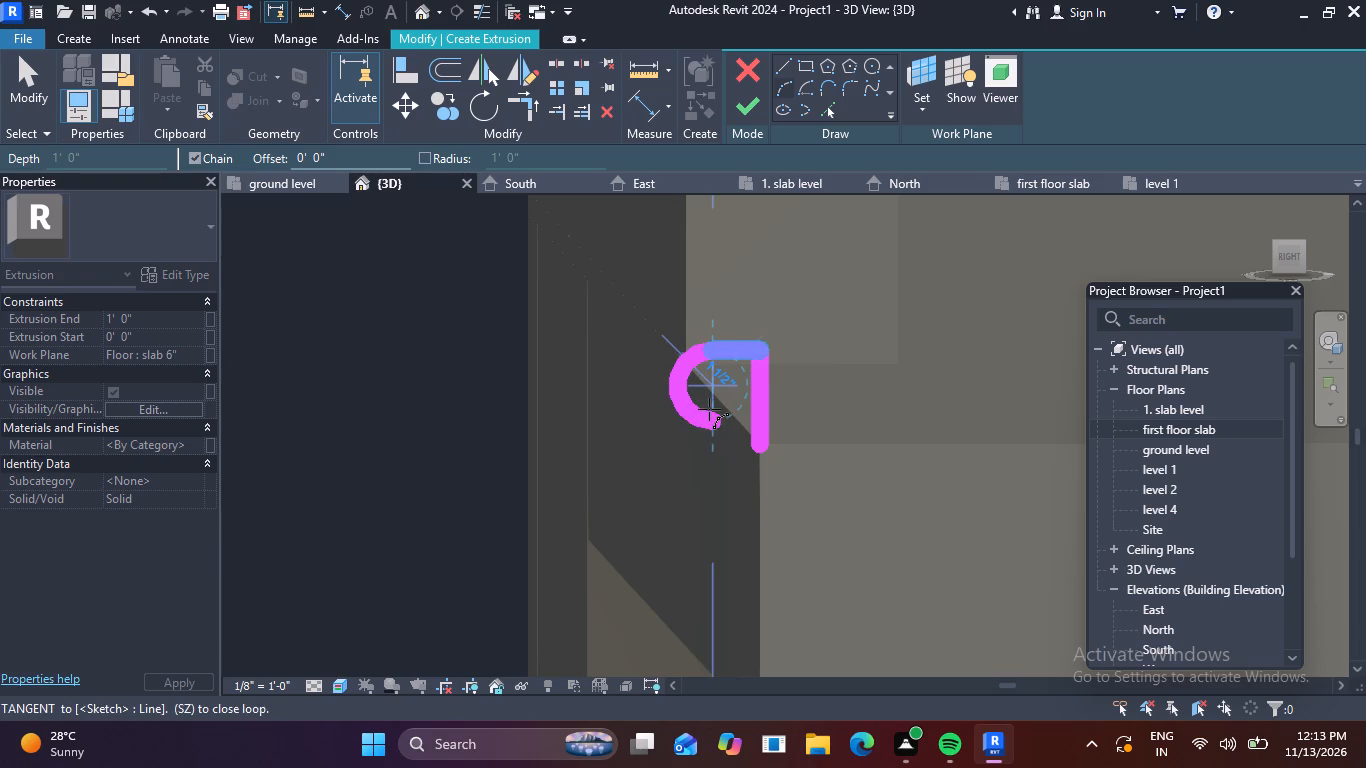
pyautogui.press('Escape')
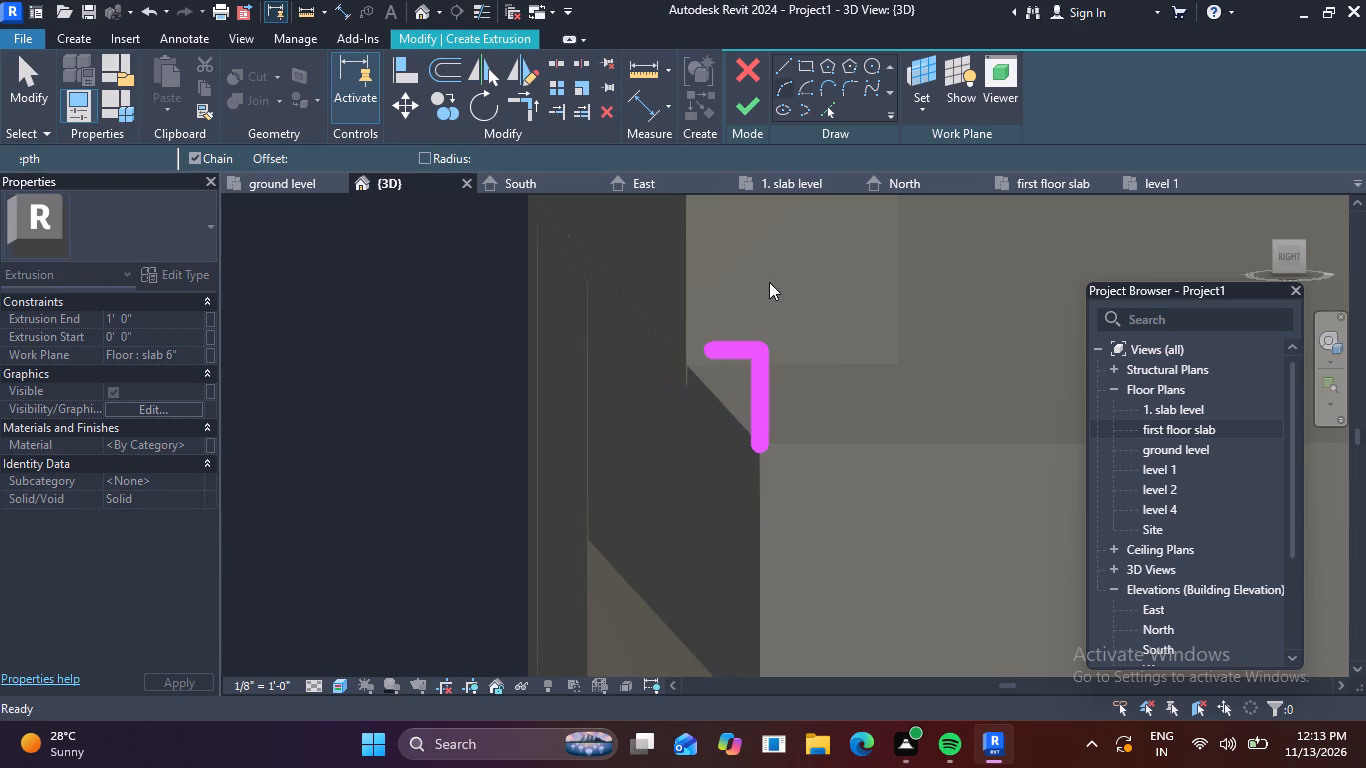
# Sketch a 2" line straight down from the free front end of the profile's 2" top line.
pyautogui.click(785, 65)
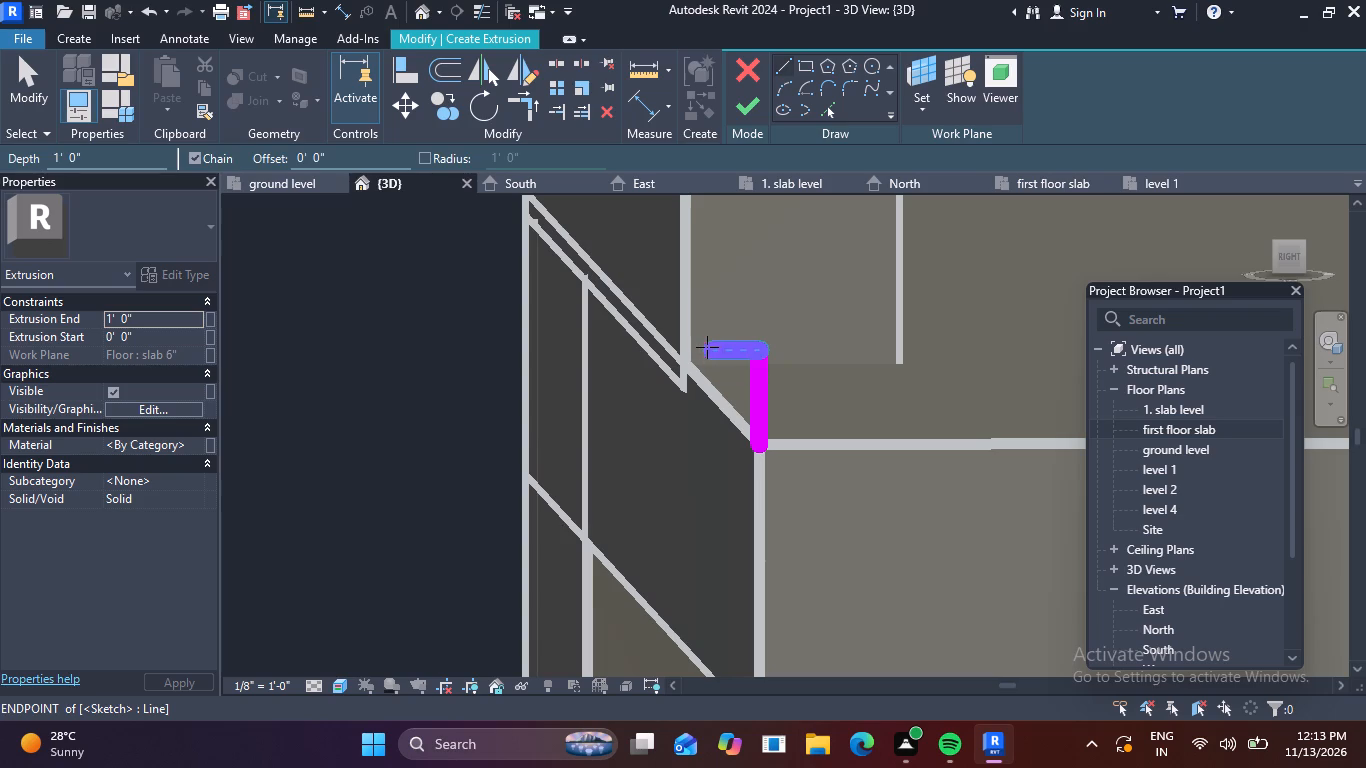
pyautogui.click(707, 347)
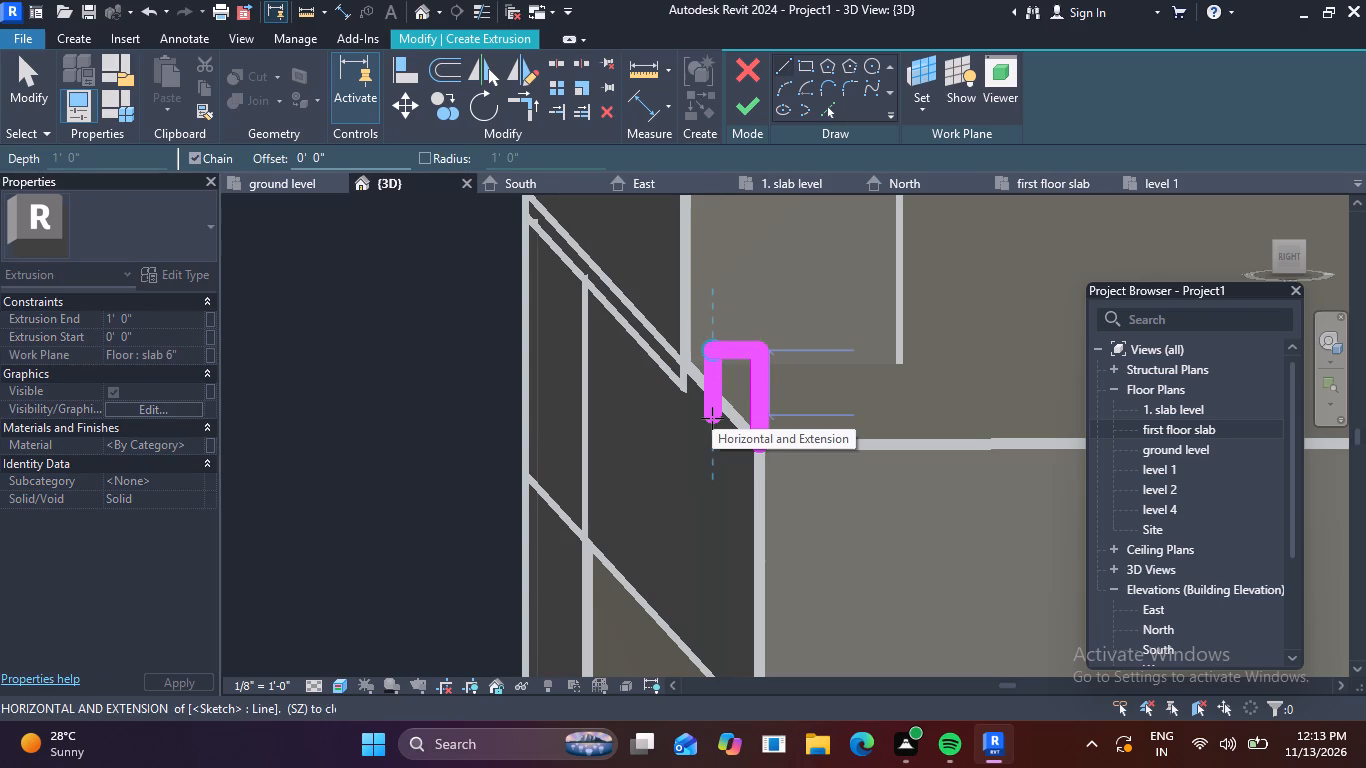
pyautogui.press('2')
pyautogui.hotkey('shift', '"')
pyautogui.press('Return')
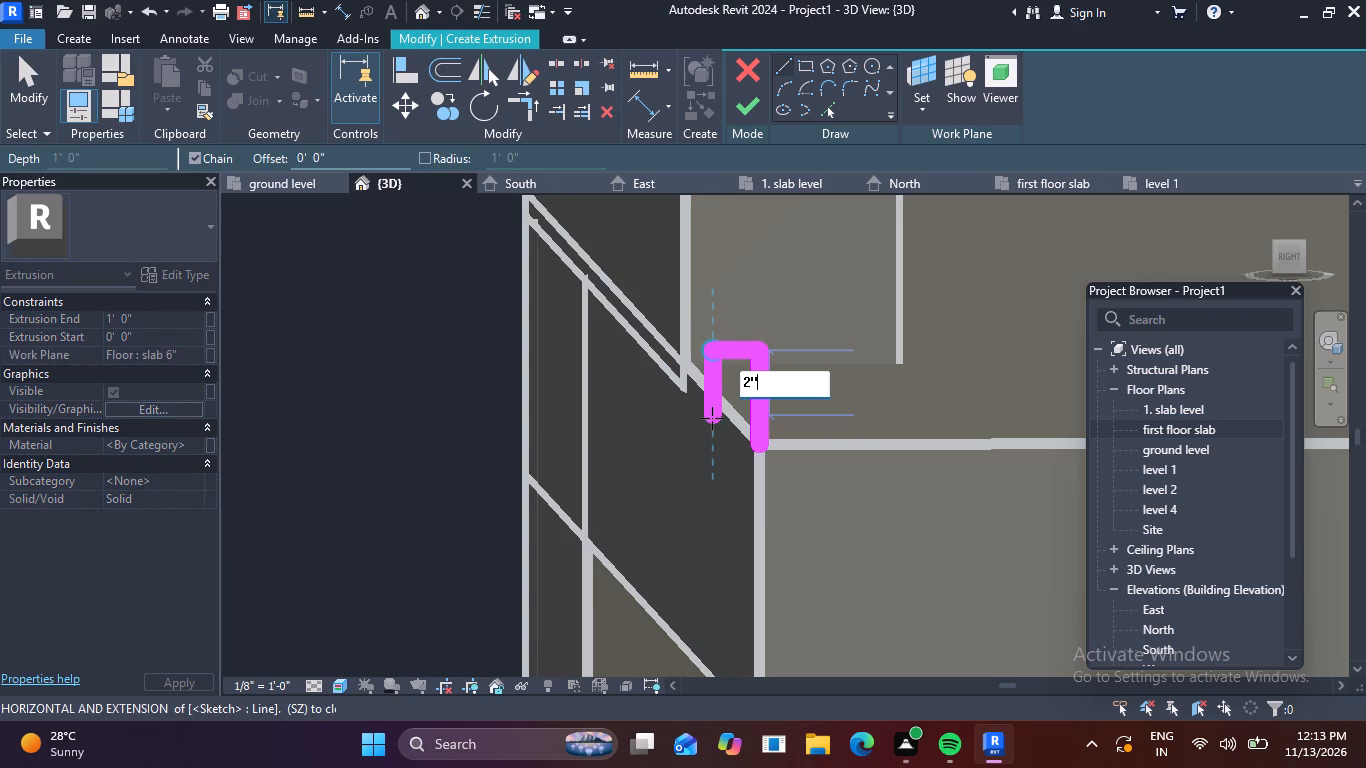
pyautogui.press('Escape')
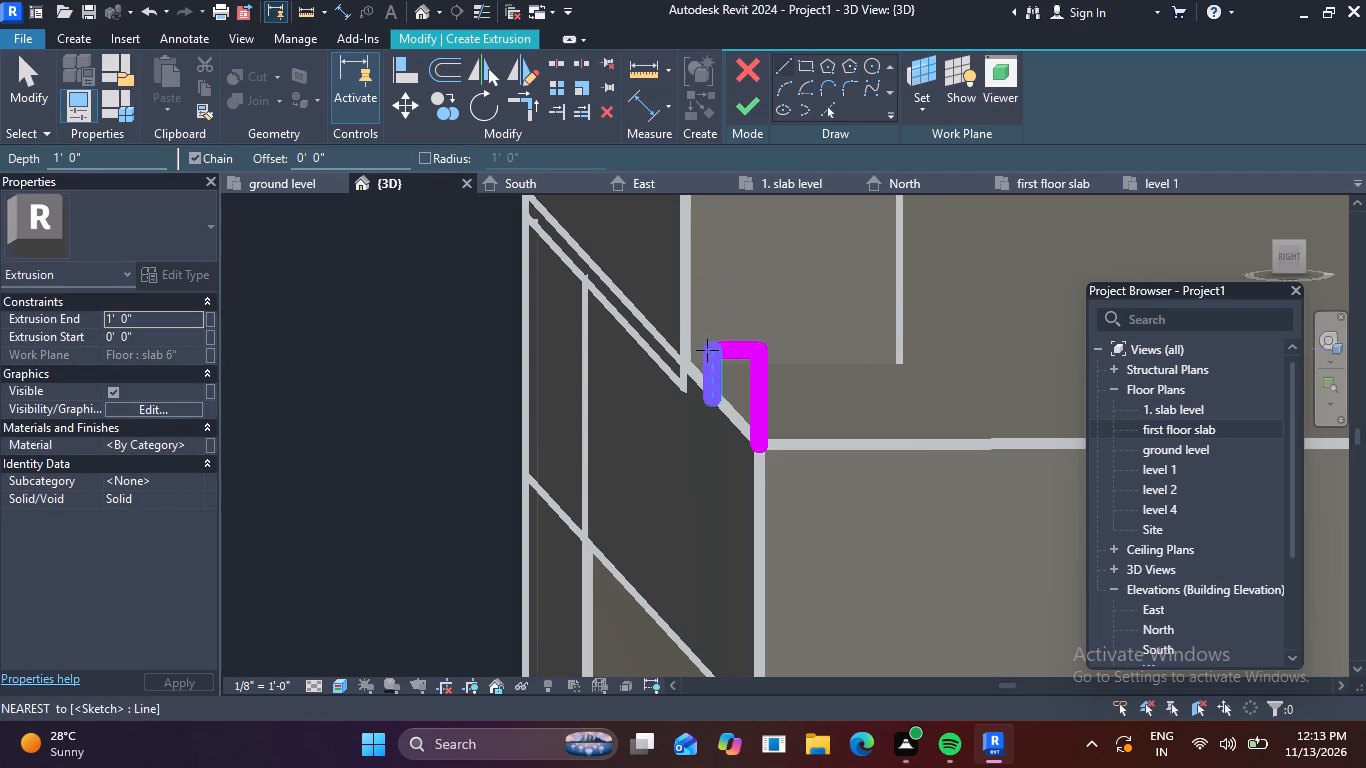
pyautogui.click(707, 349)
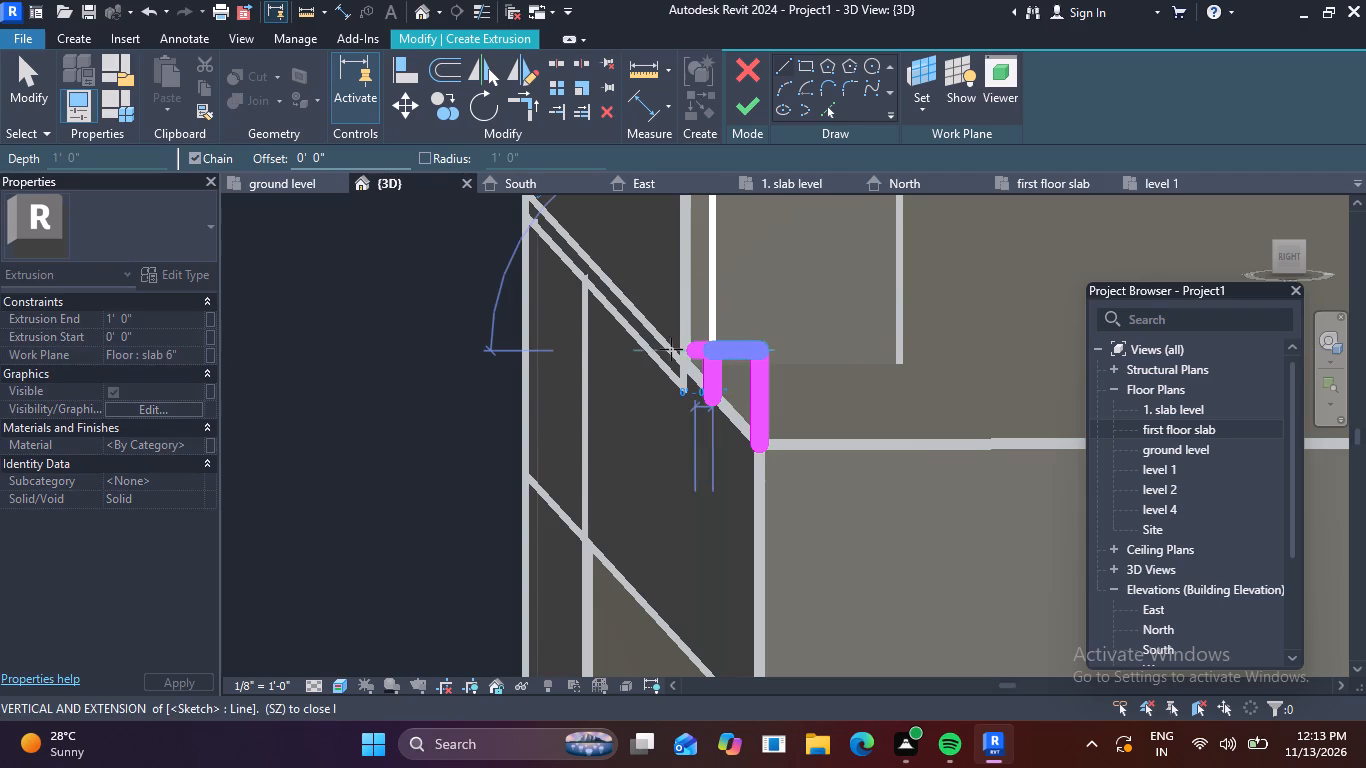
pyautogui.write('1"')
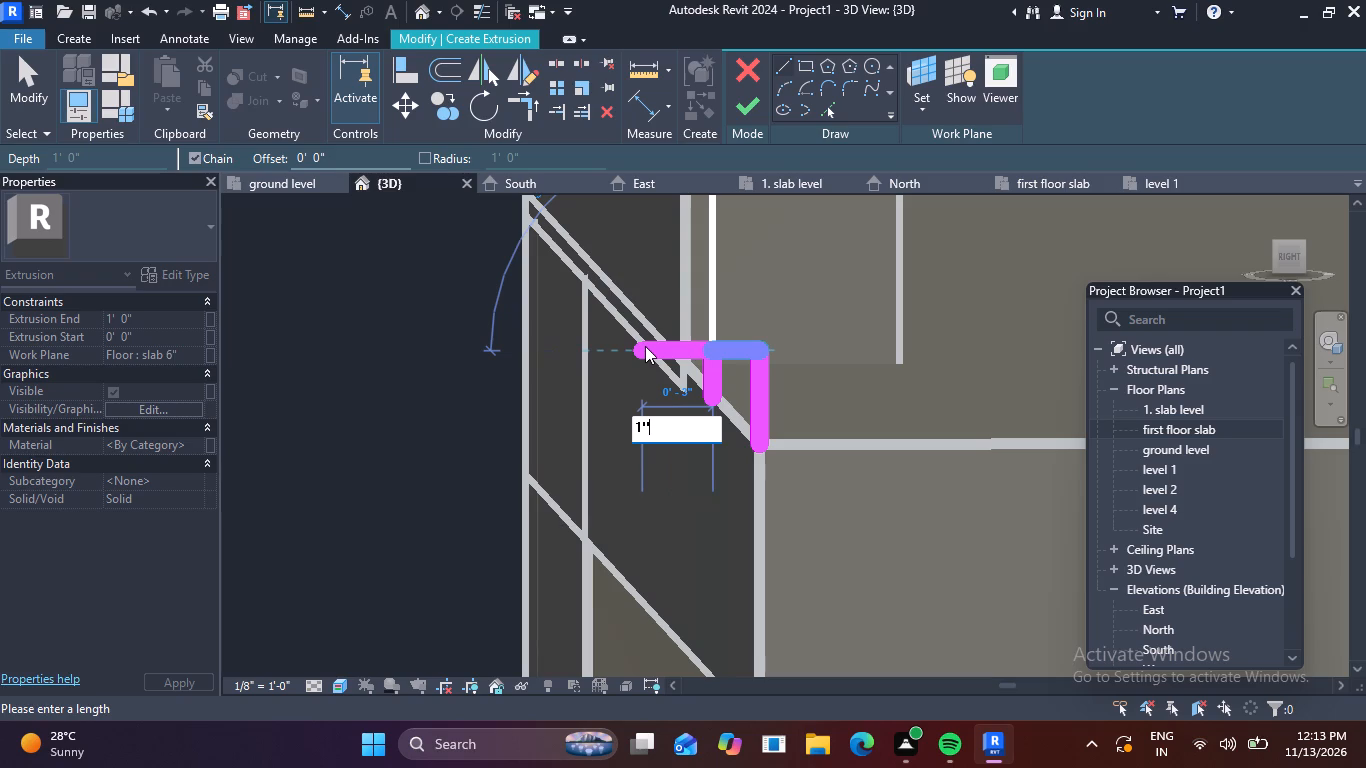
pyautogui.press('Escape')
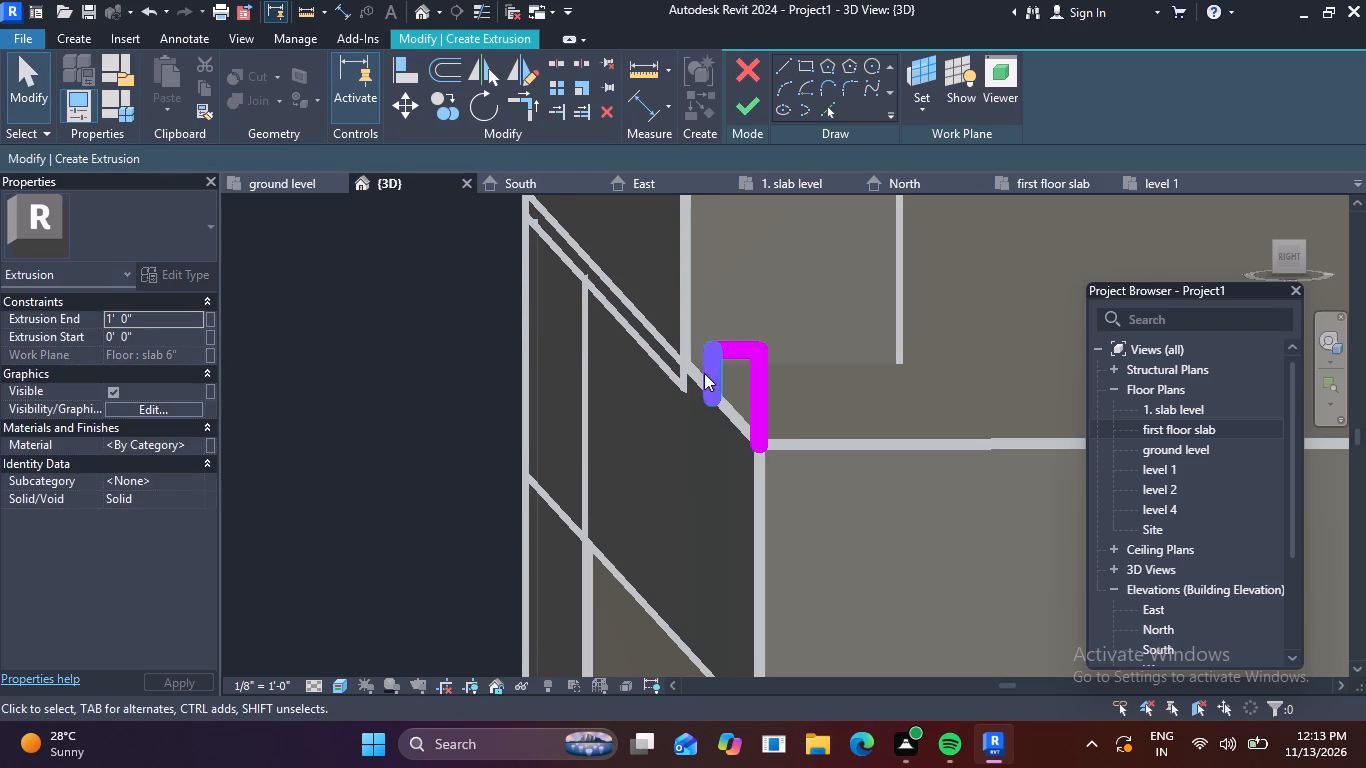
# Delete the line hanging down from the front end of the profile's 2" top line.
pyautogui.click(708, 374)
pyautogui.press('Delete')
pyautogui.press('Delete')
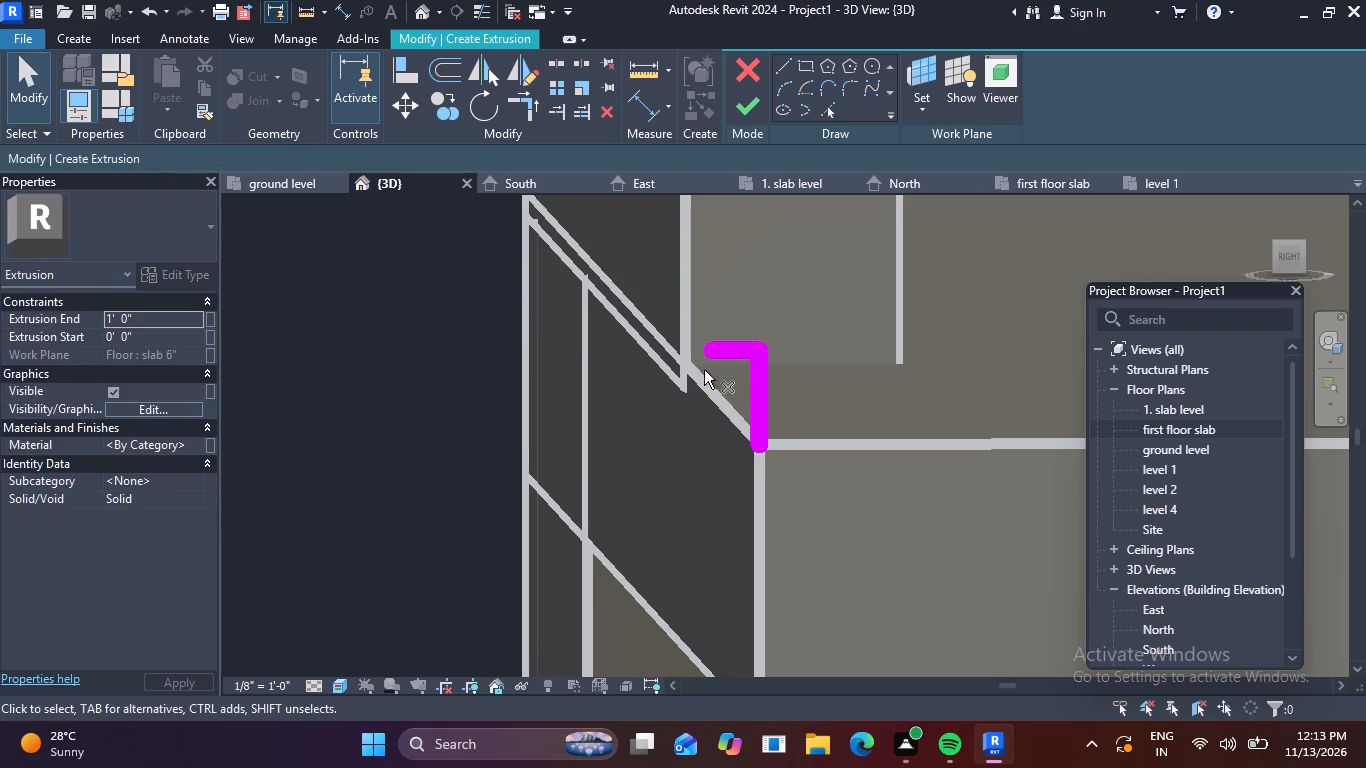
# Sketch a 3" line straight down from the front end of the profile's 2" top line.
pyautogui.click(787, 63)
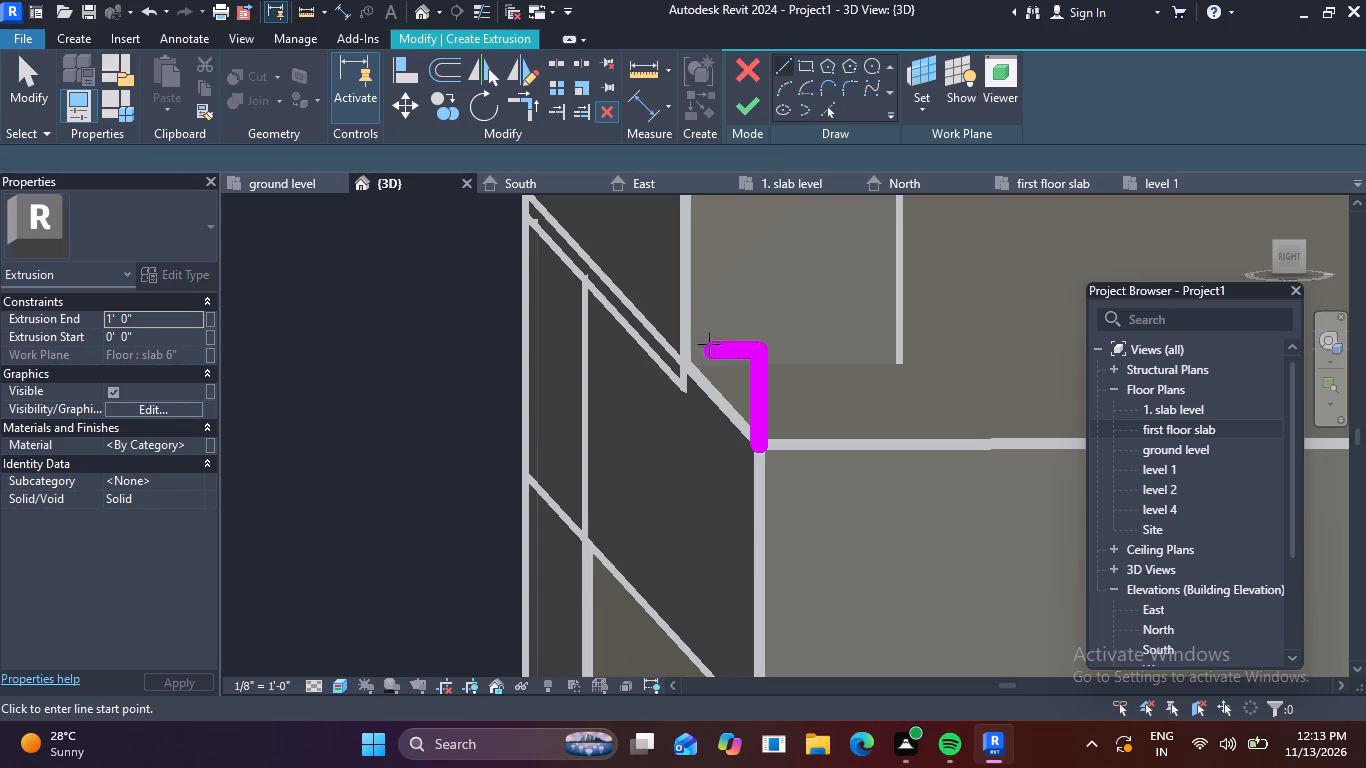
pyautogui.click(709, 352)
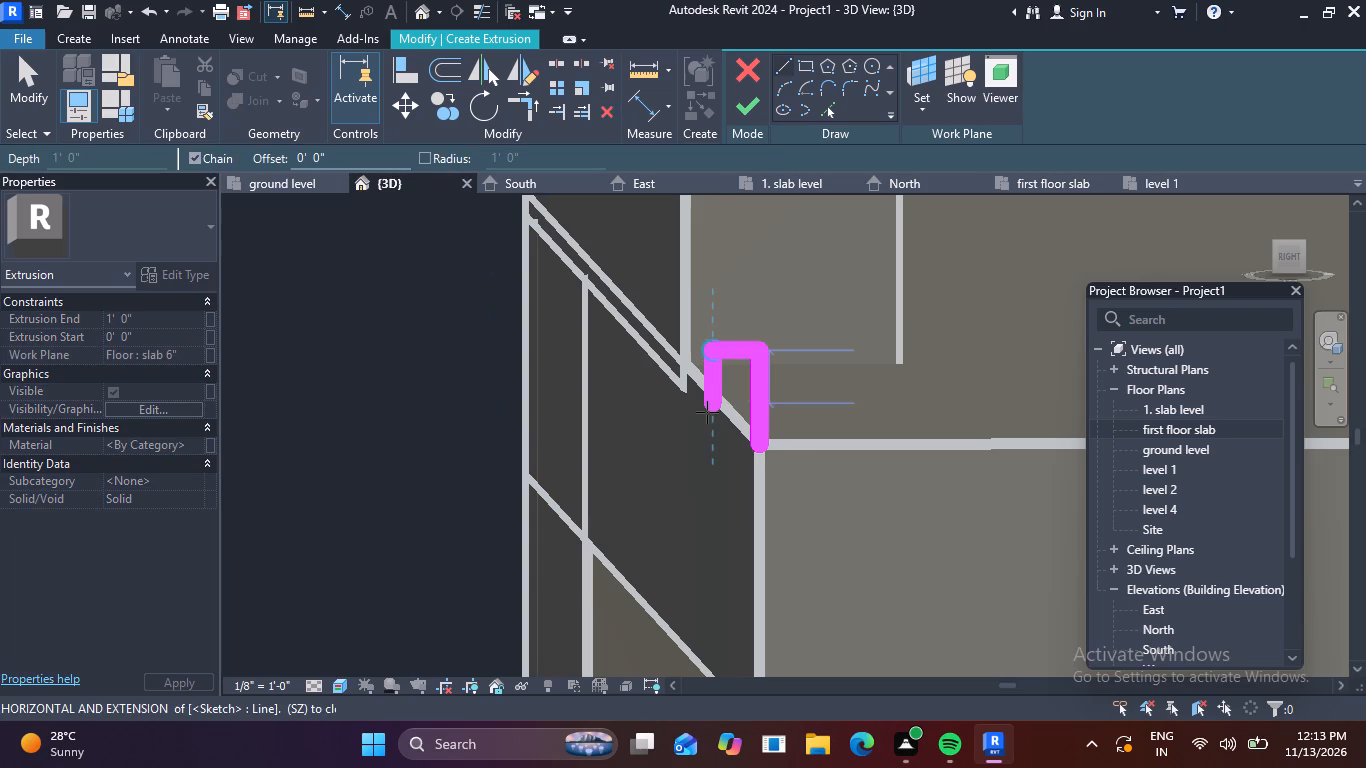
pyautogui.write('3"')
pyautogui.press('Return')
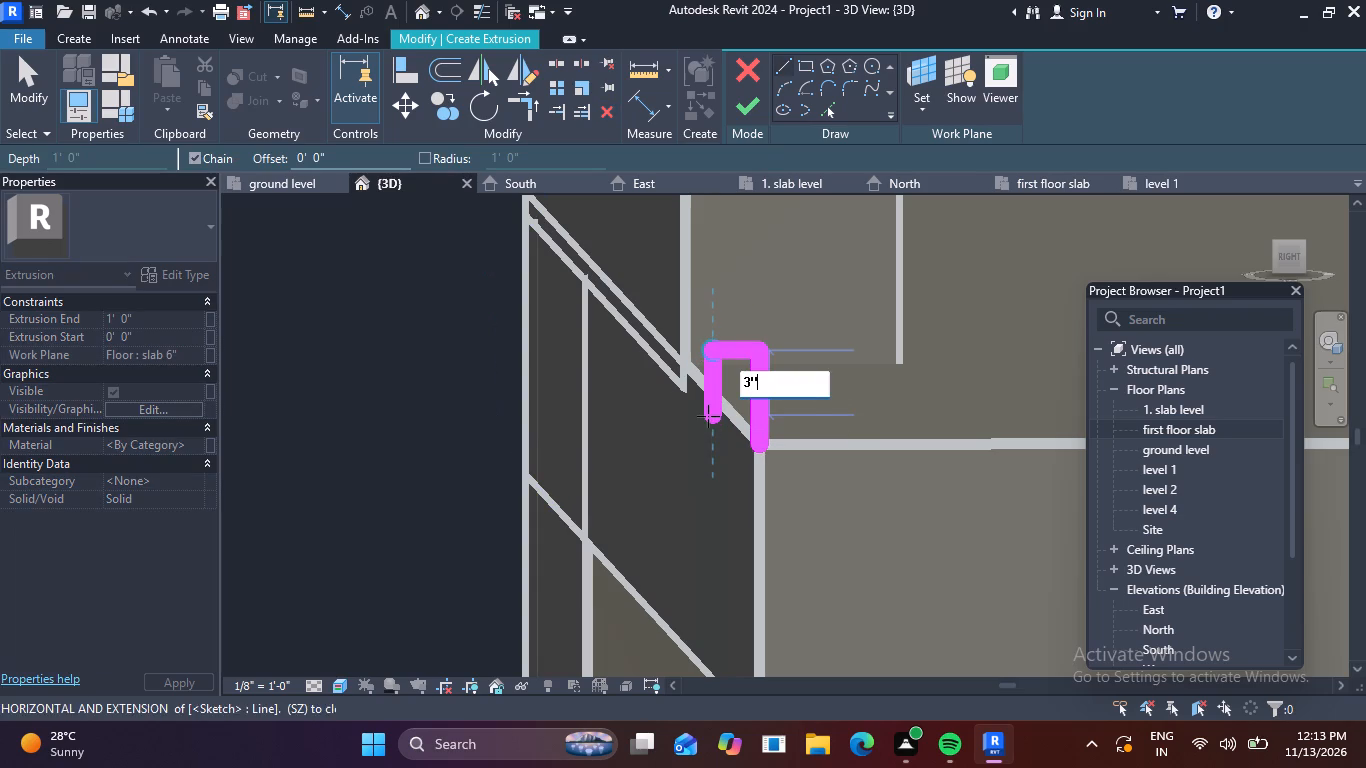
pyautogui.press('Escape')
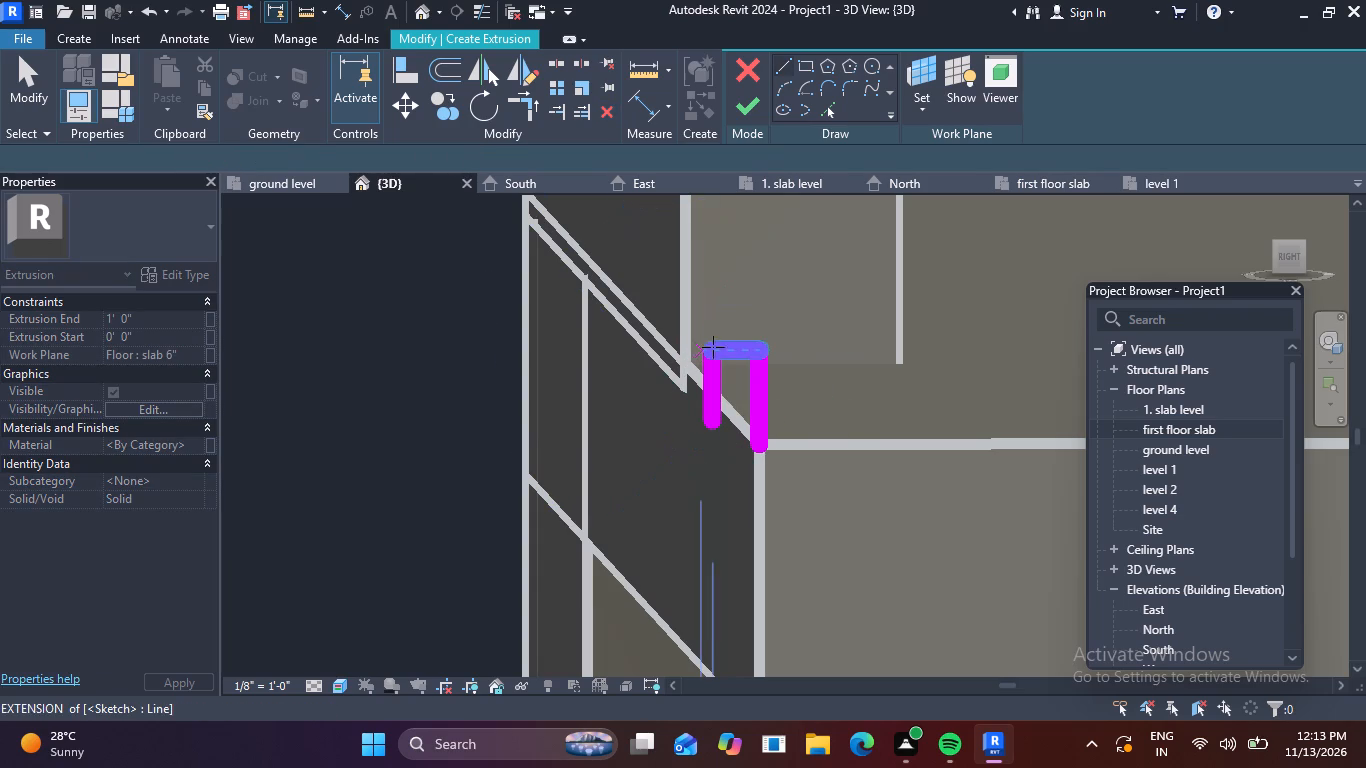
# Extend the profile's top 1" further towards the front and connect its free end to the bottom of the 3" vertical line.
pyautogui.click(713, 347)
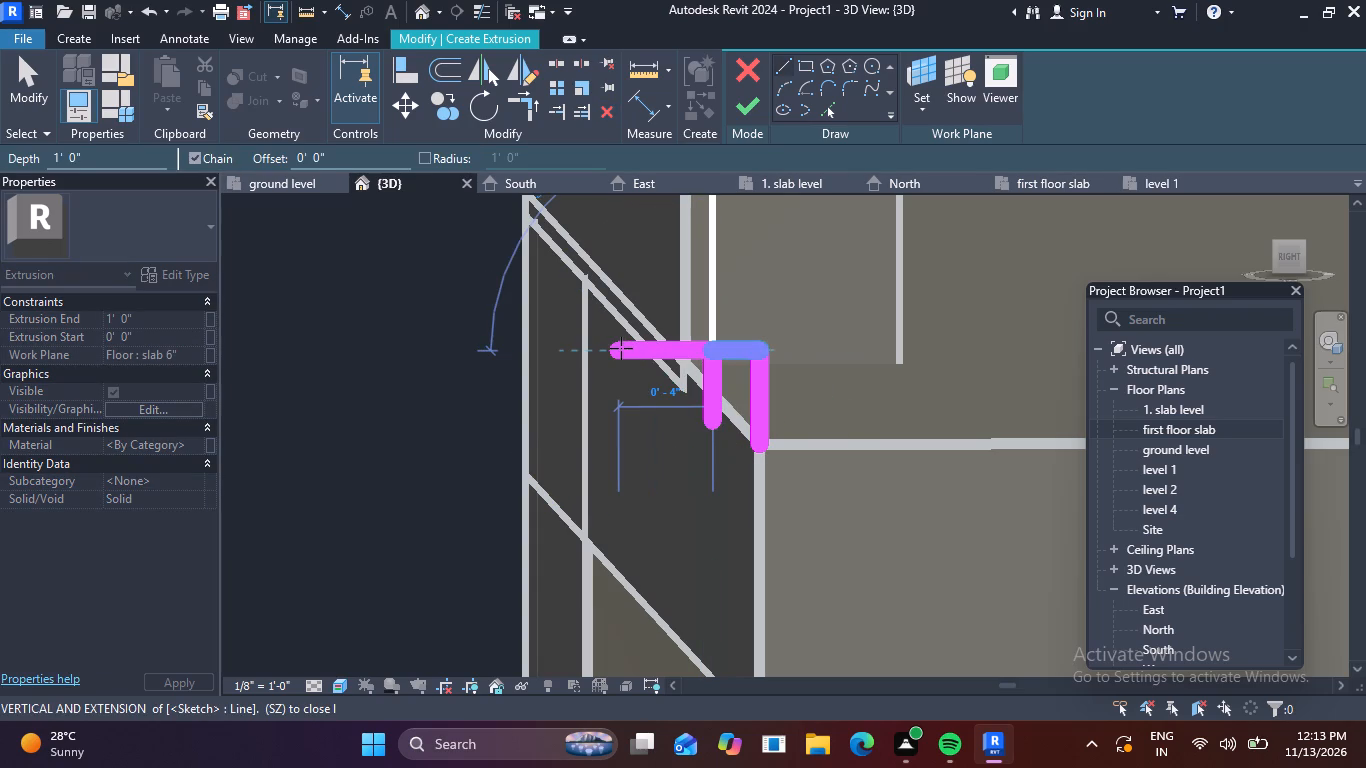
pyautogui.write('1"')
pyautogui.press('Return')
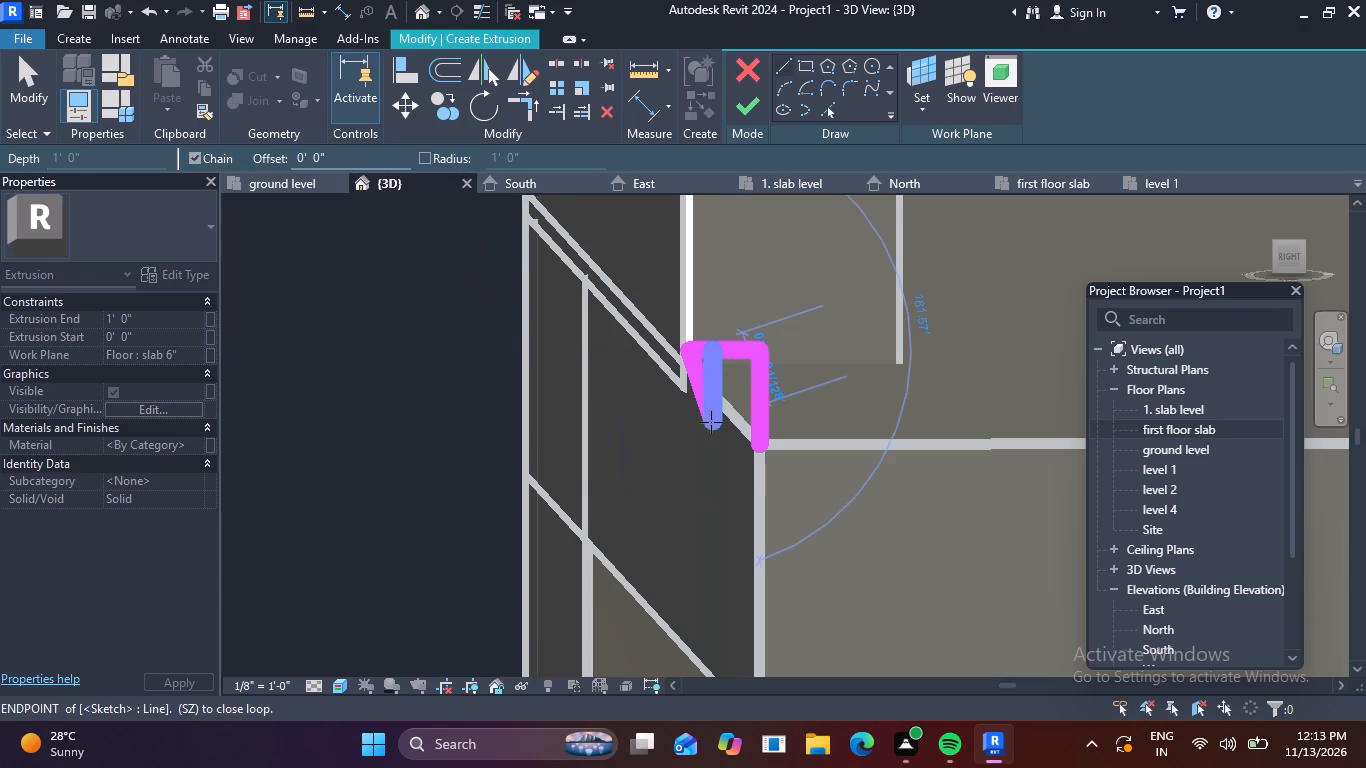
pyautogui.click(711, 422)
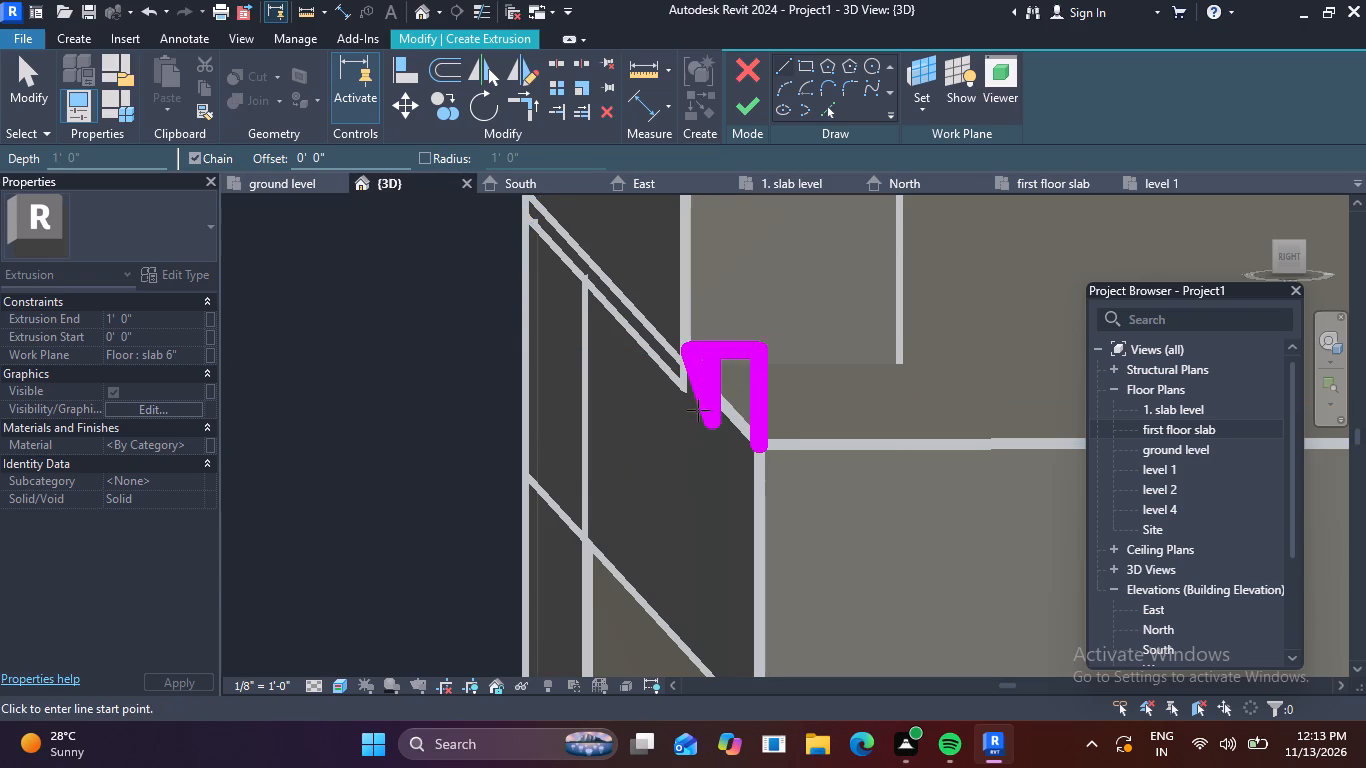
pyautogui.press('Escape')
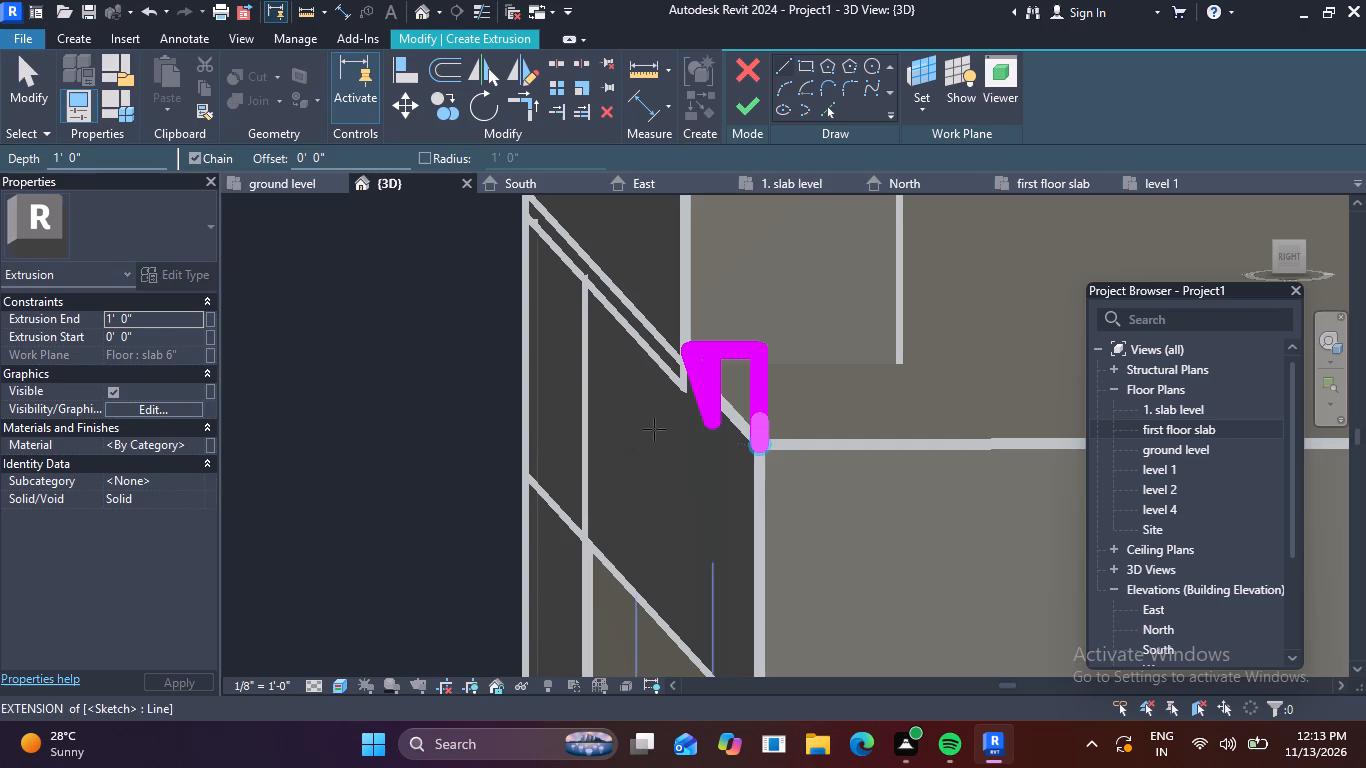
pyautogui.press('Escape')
# Delete the slanted line, the 3" vertical line, and the 1" and 2" top lines, keeping only the vertical at the slab corner.
pyautogui.click(711, 399)
pyautogui.press('Delete')
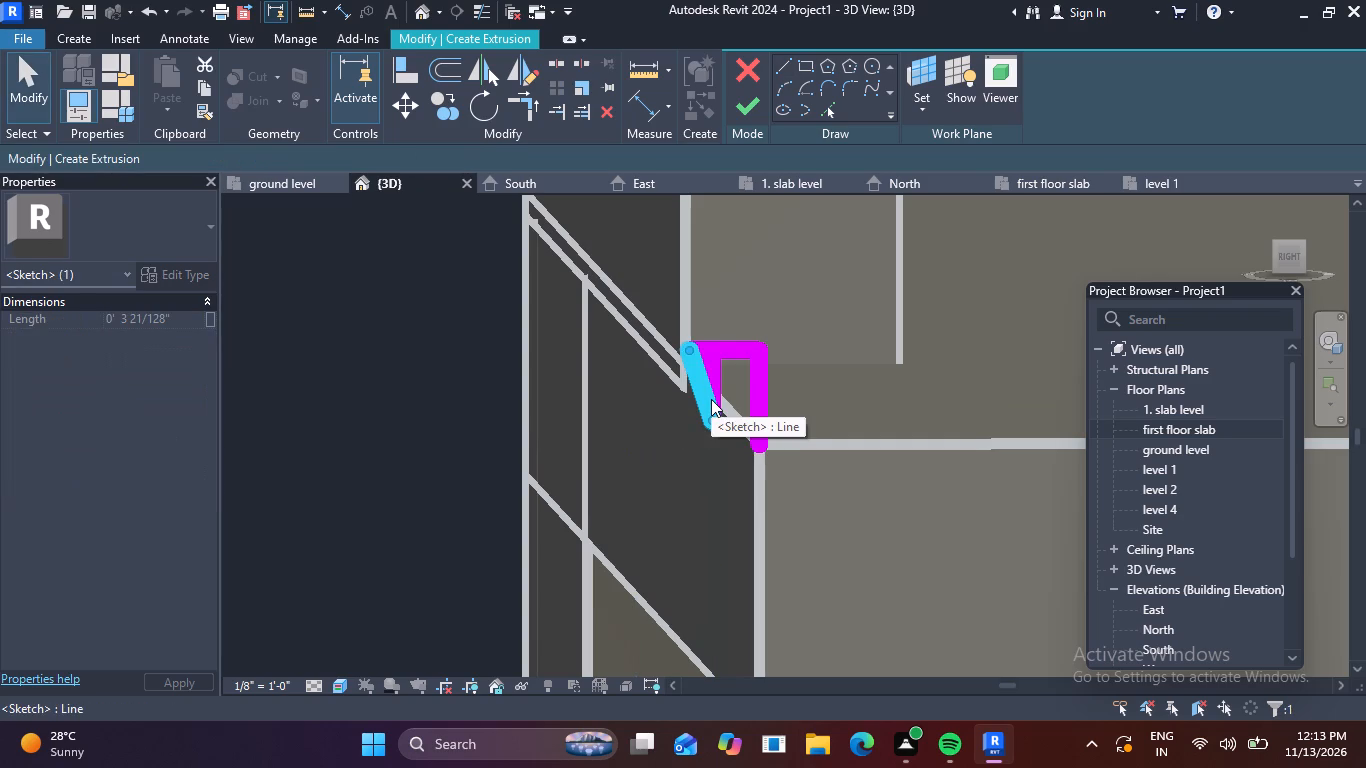
pyautogui.click(704, 395)
pyautogui.press('Delete')
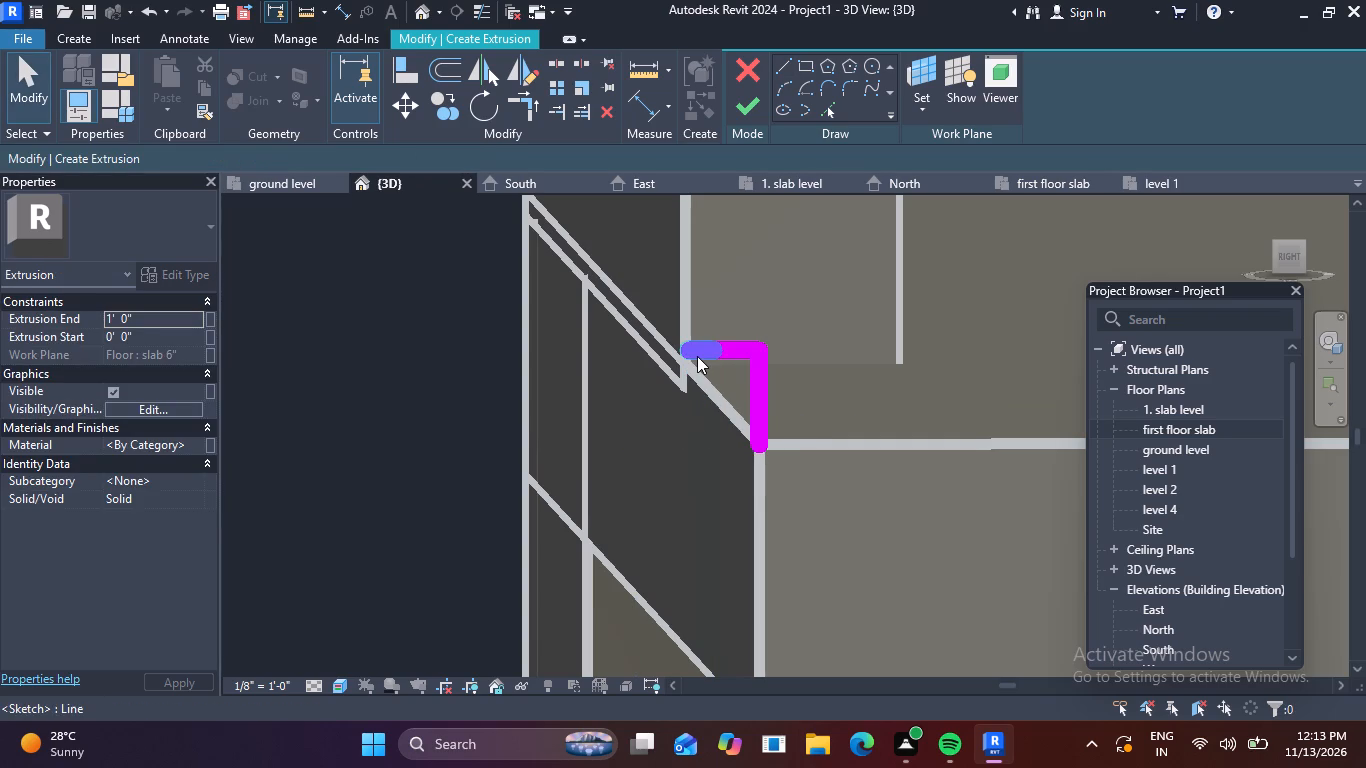
pyautogui.click(697, 356)
pyautogui.press('Delete')
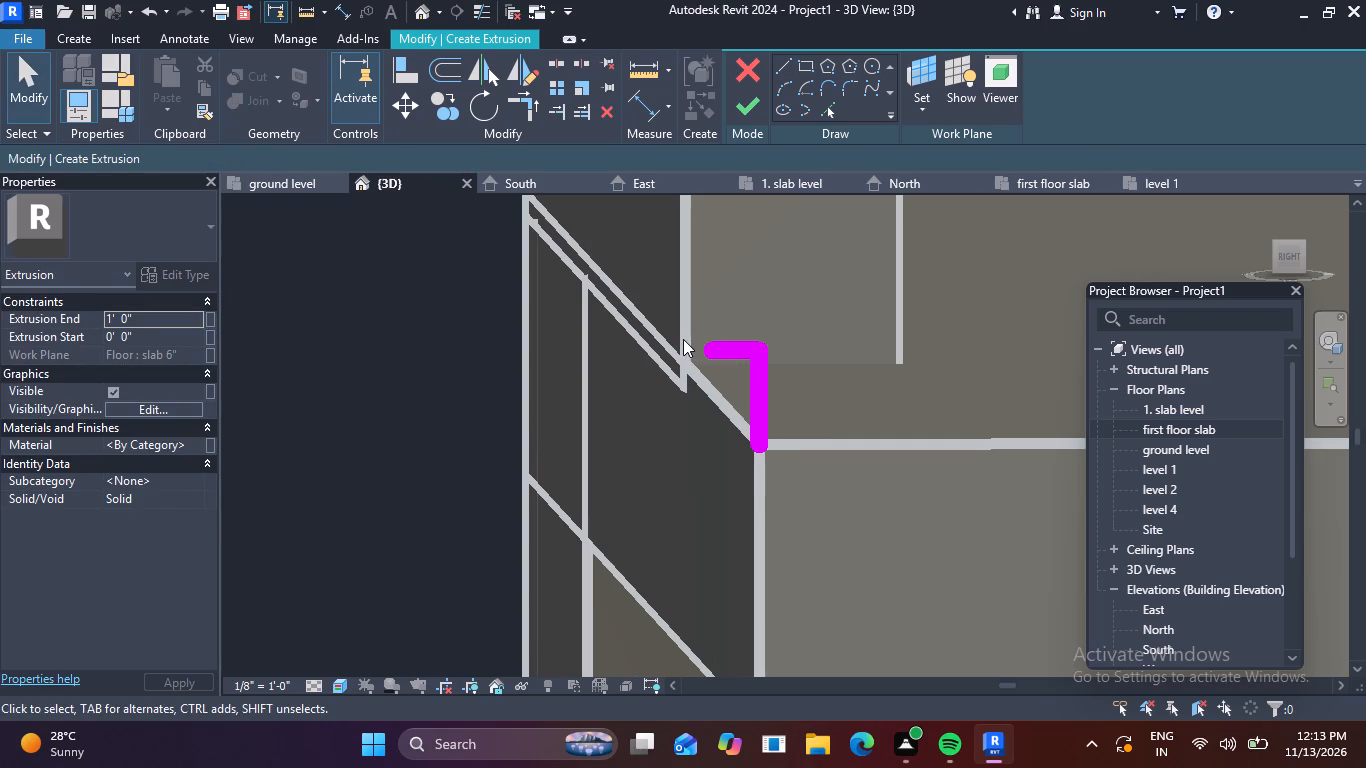
pyautogui.click(723, 356)
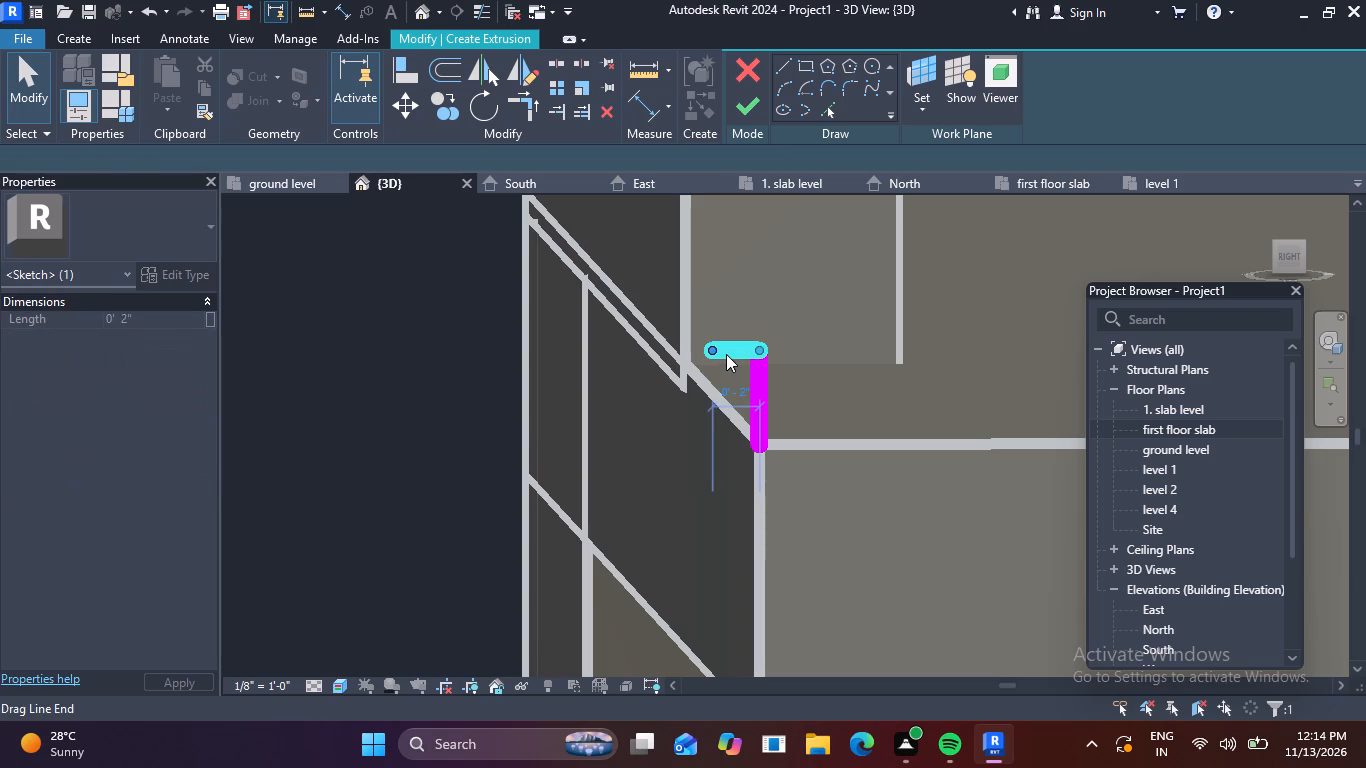
pyautogui.press('Delete')
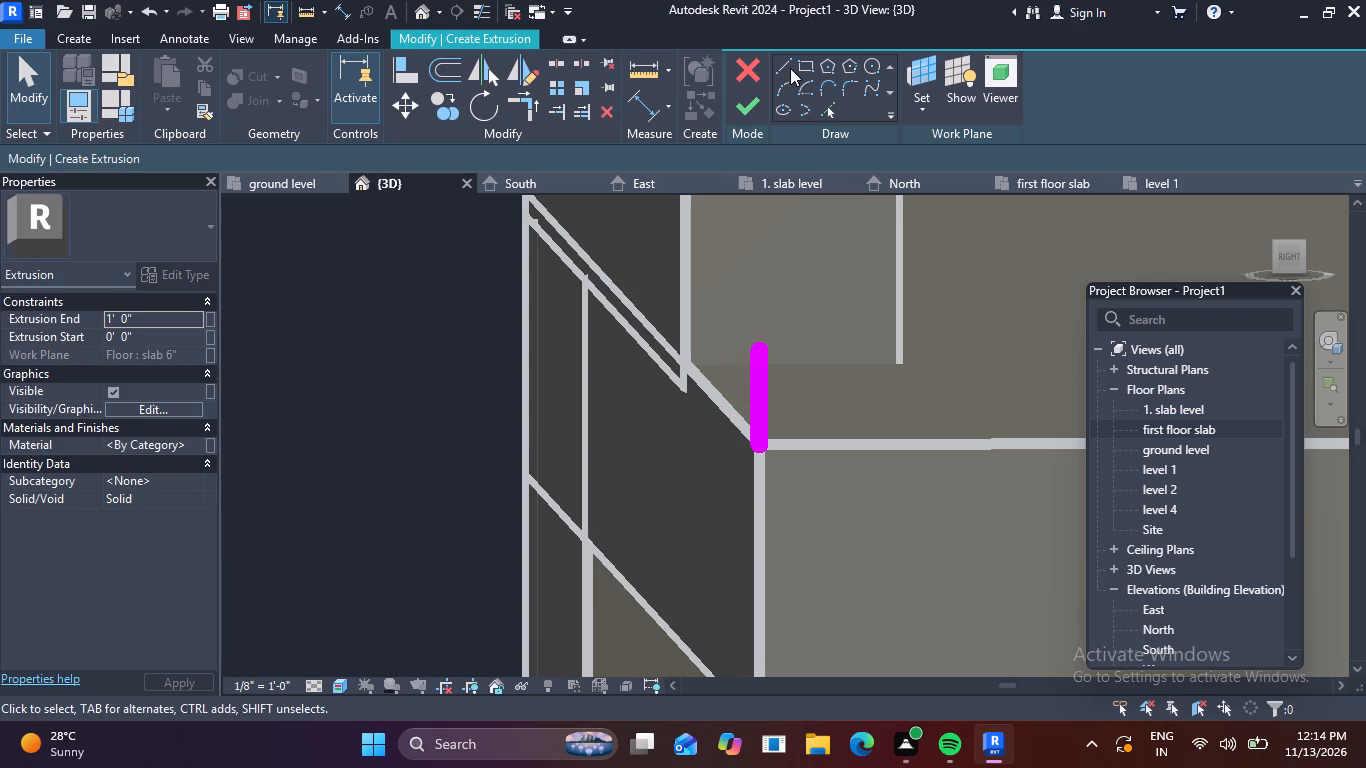
# Sketch a 2" line towards the front from the top end of the vertical line at the slab corner.
pyautogui.click(788, 63)
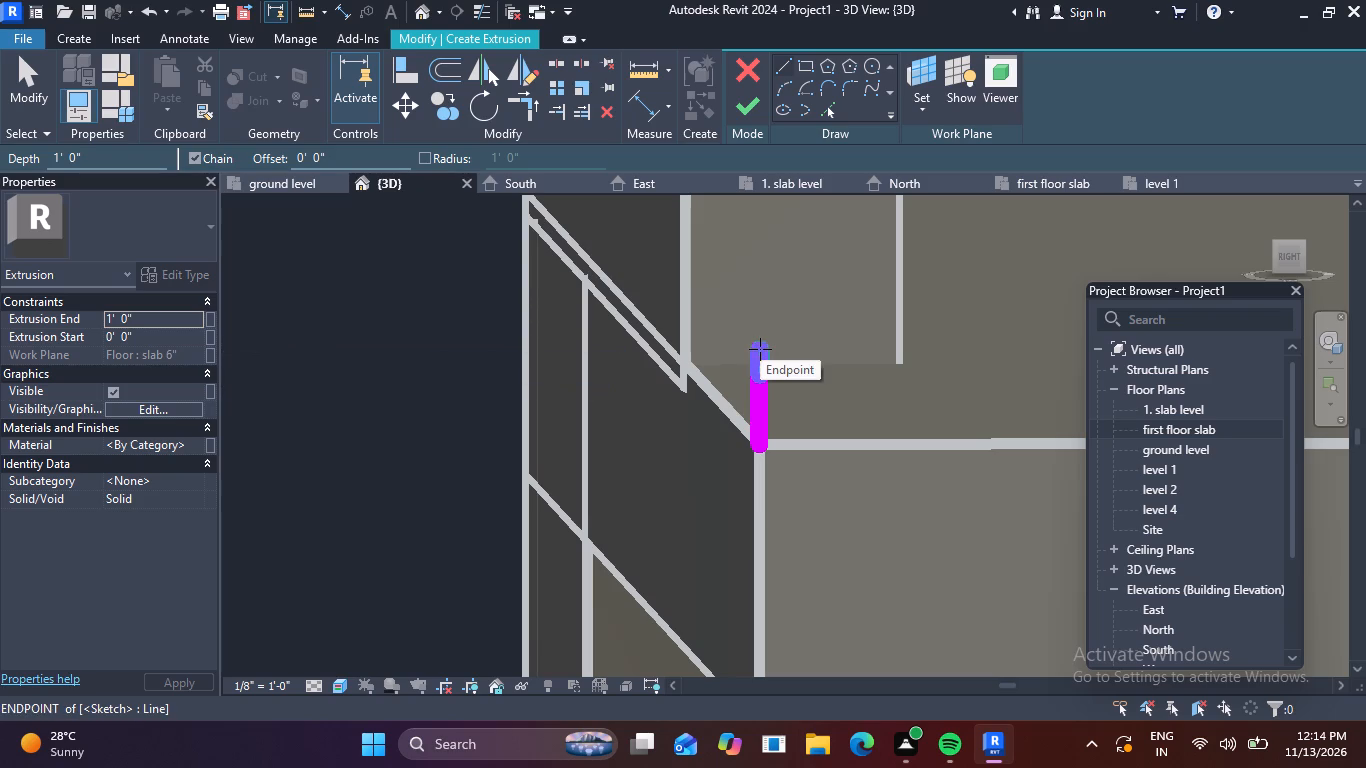
pyautogui.click(760, 349)
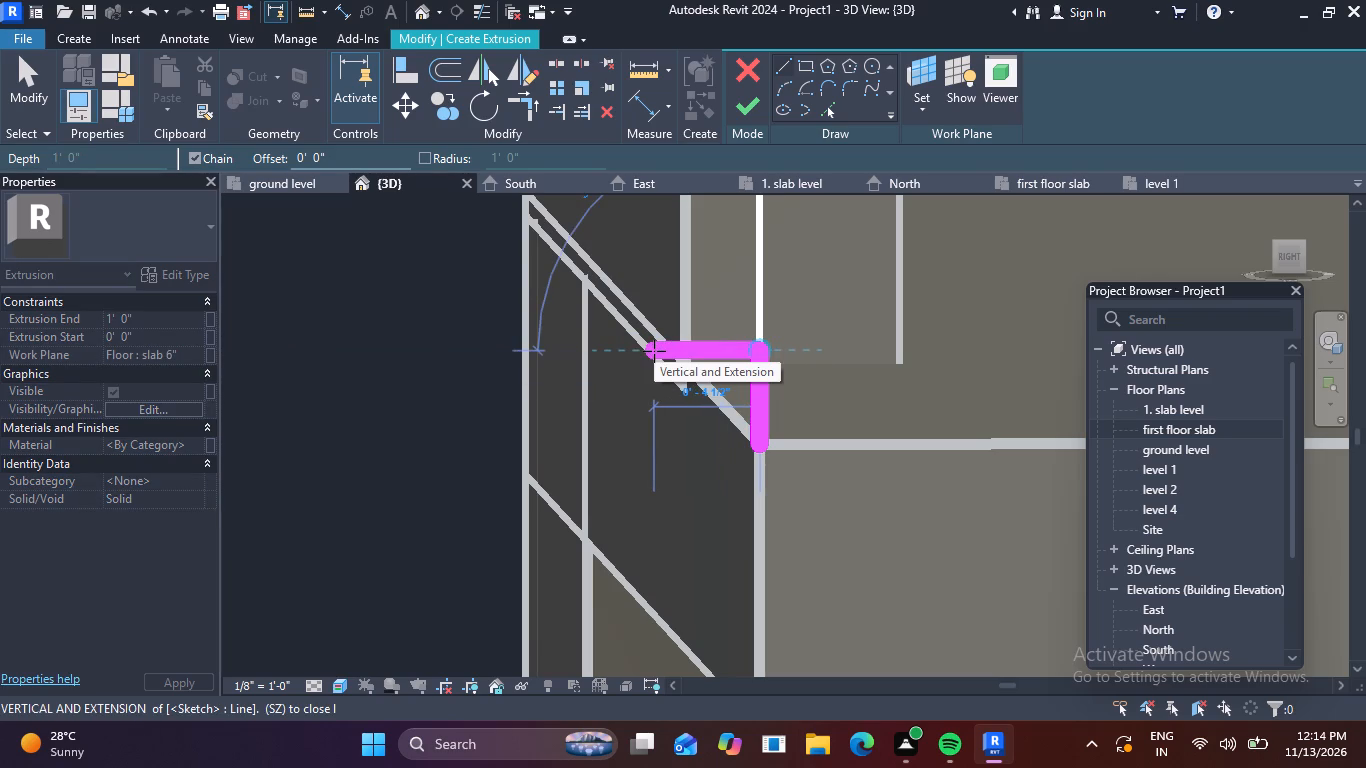
pyautogui.press('2')
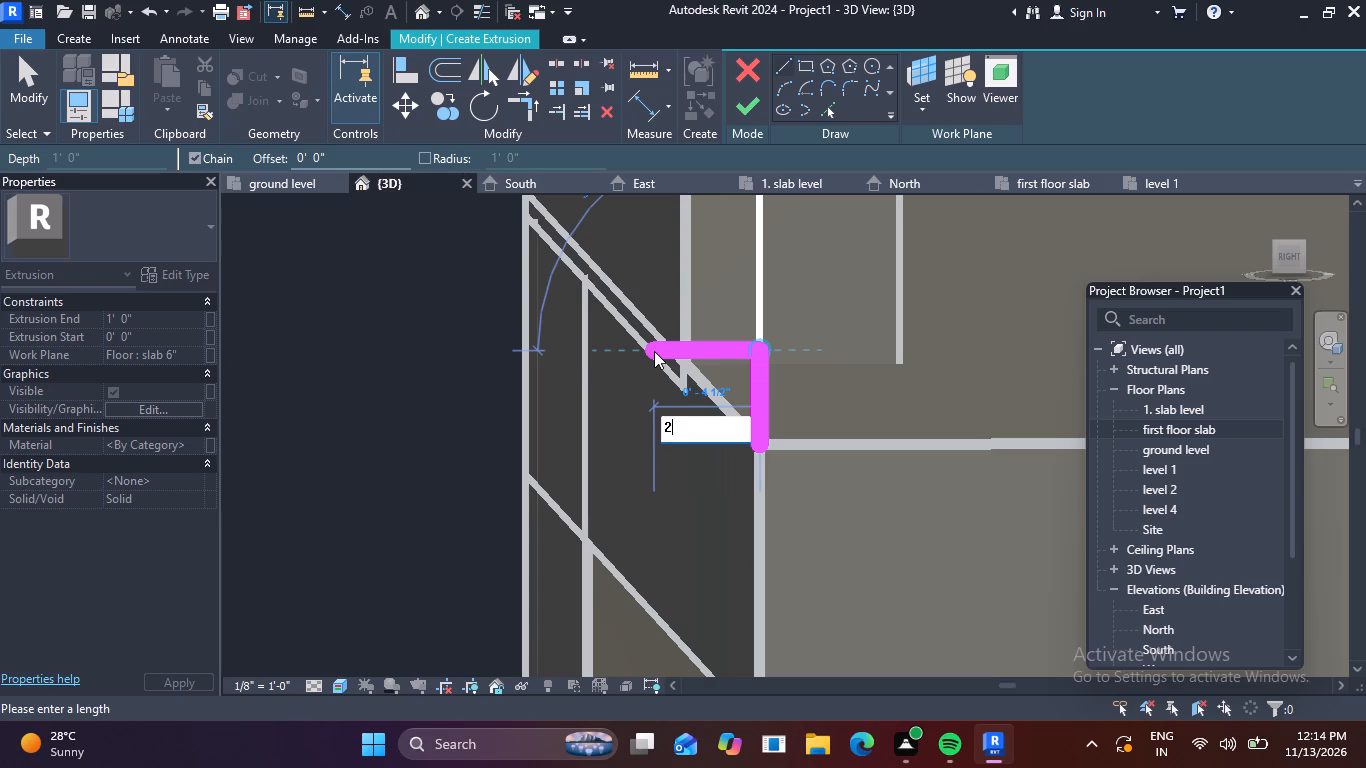
pyautogui.hotkey('shift', '"')
pyautogui.press('Return')
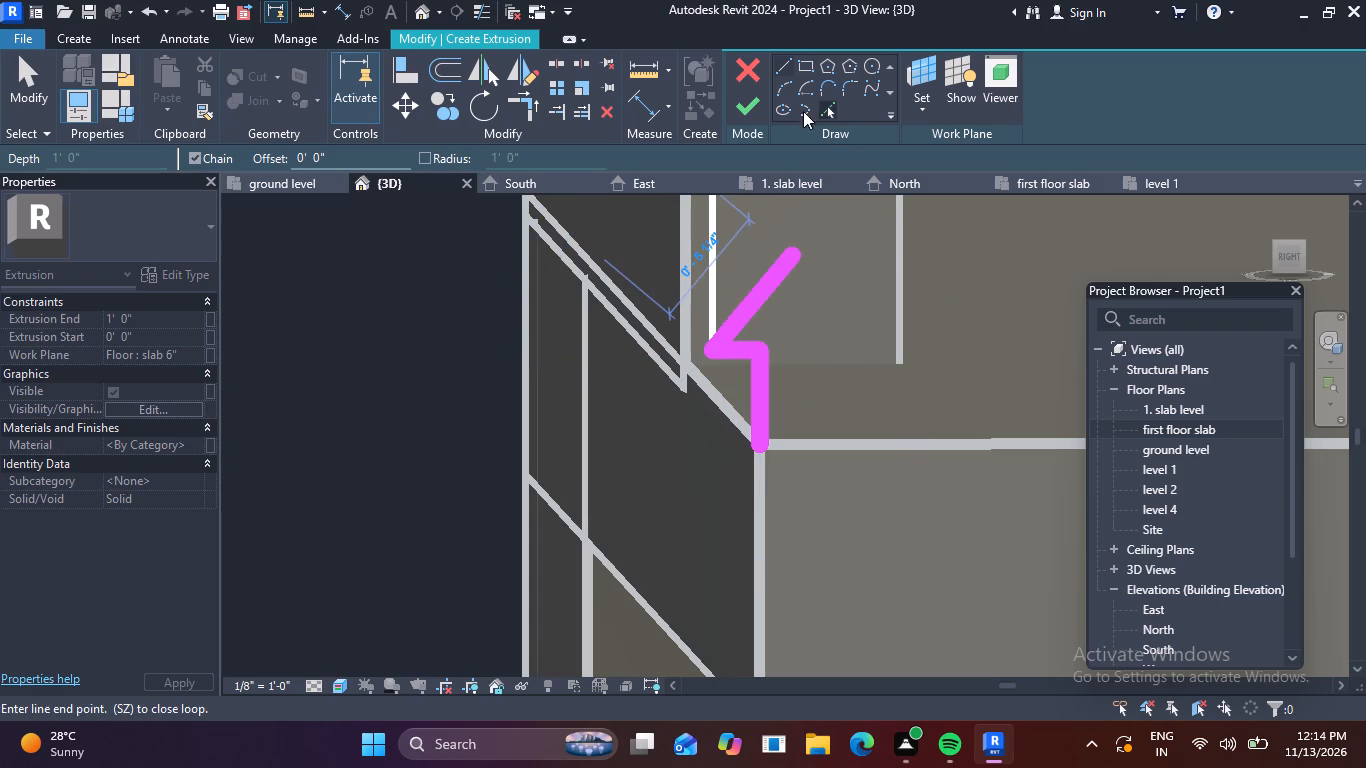
pyautogui.click(782, 89)
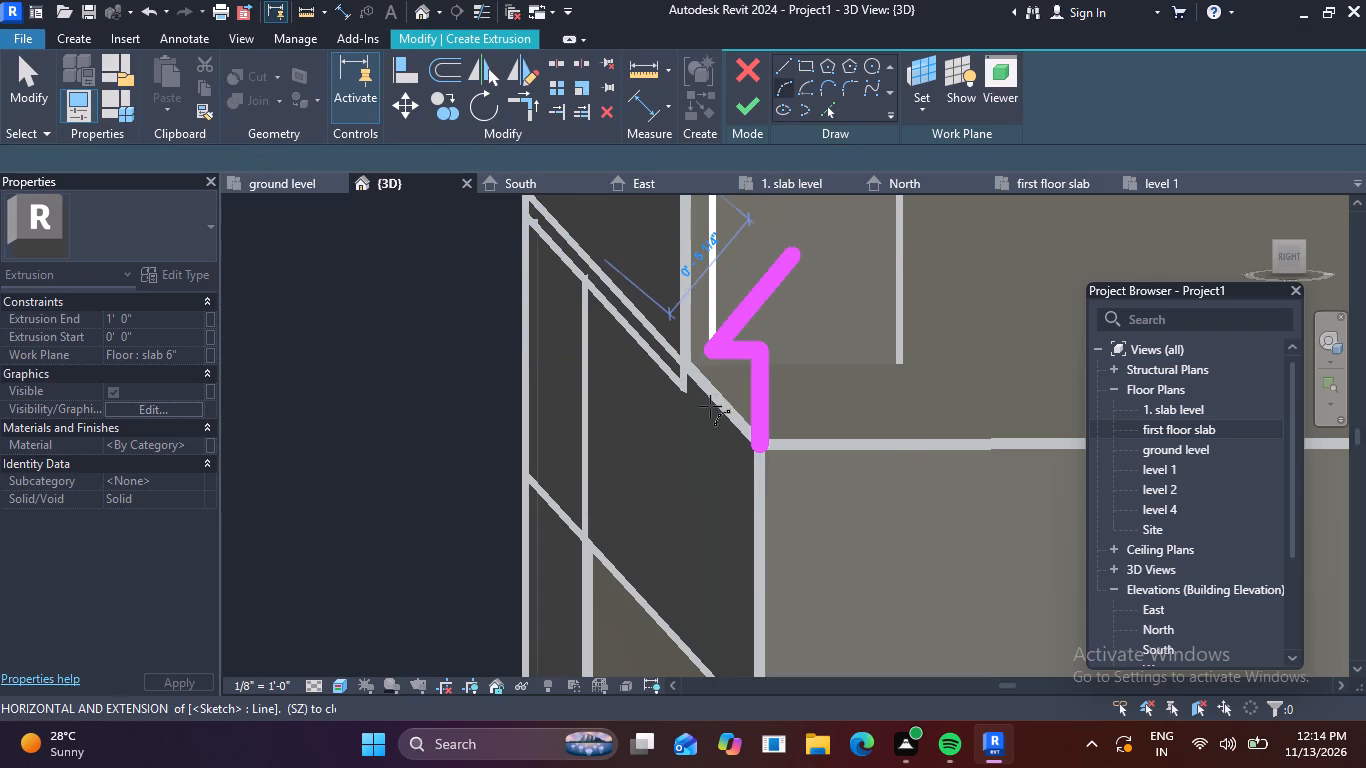
pyautogui.press('Escape')
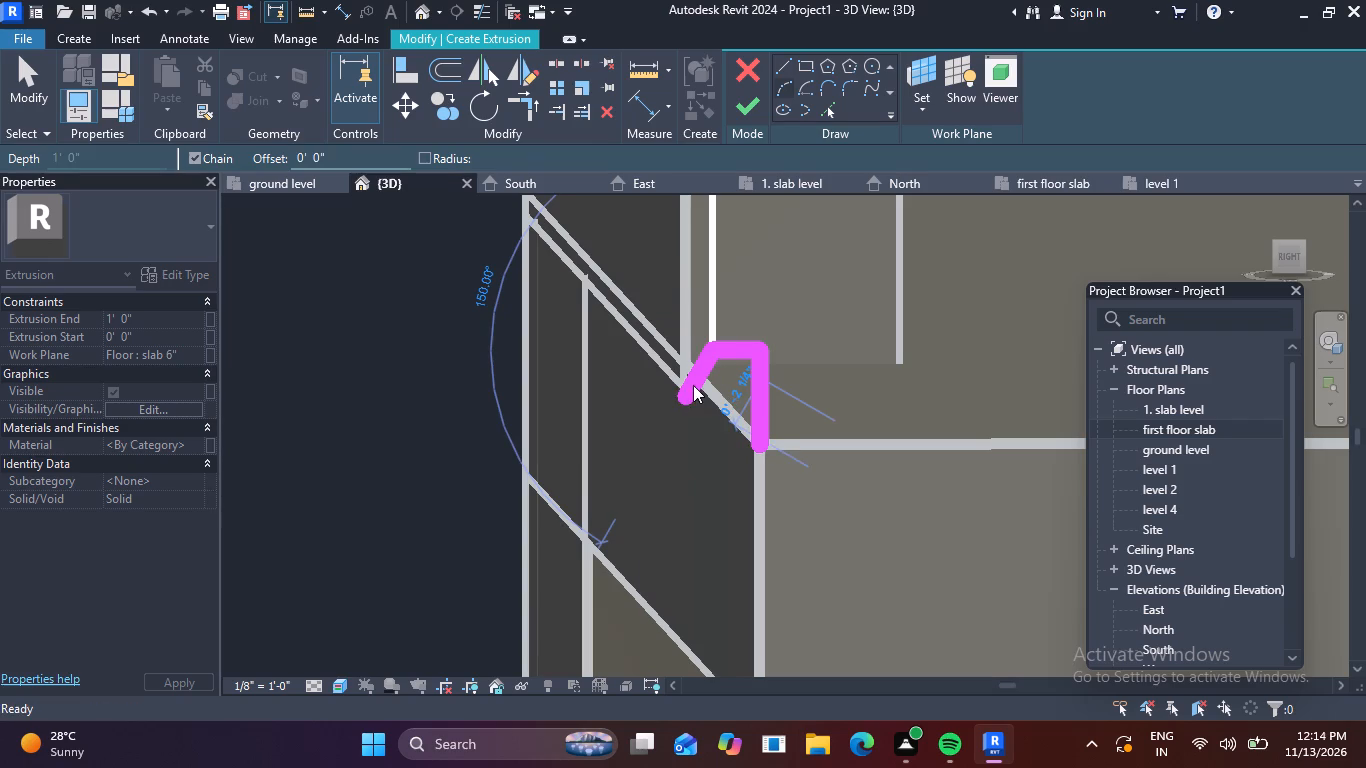
pyautogui.press('Escape')
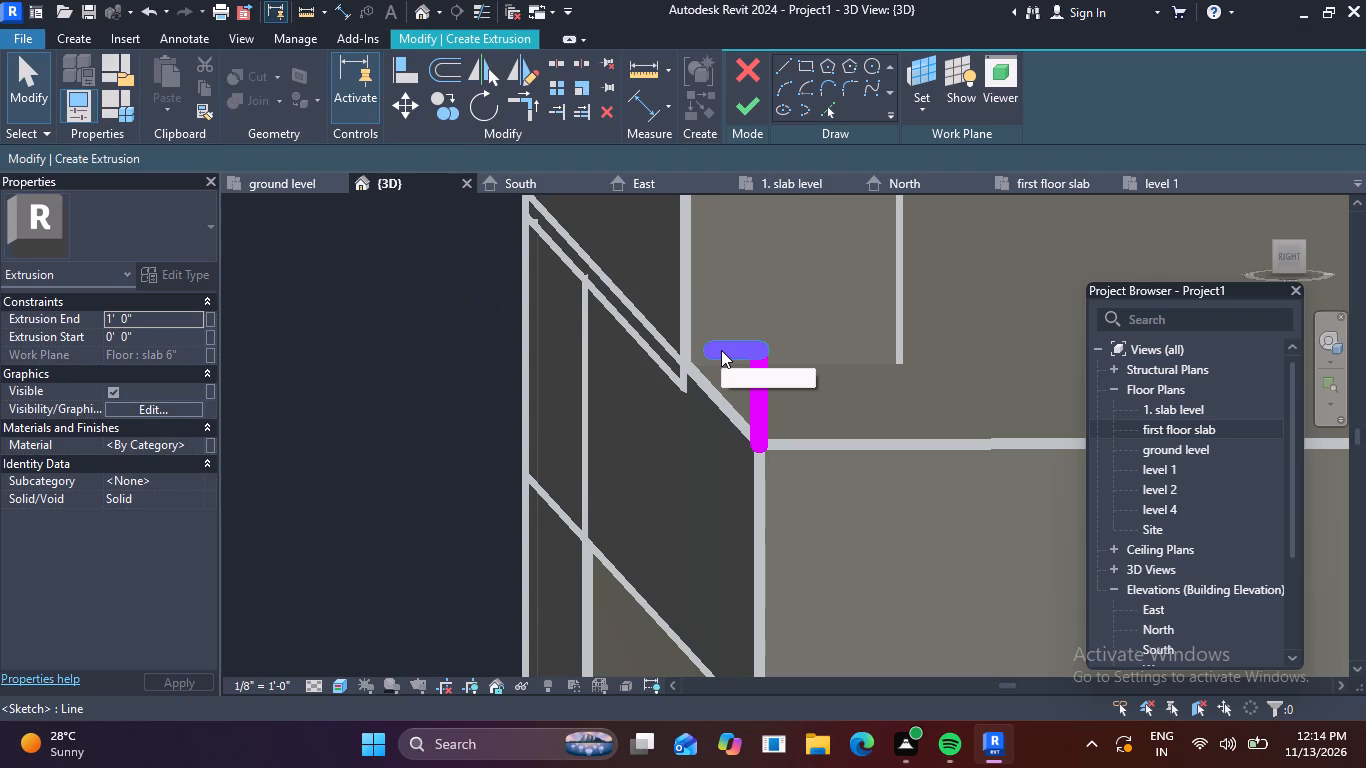
# Sketch a start-end-radius arc from the 2" top line's front end to the top of the lowest 1" segment, tangent to the vertical.
pyautogui.click(779, 86)
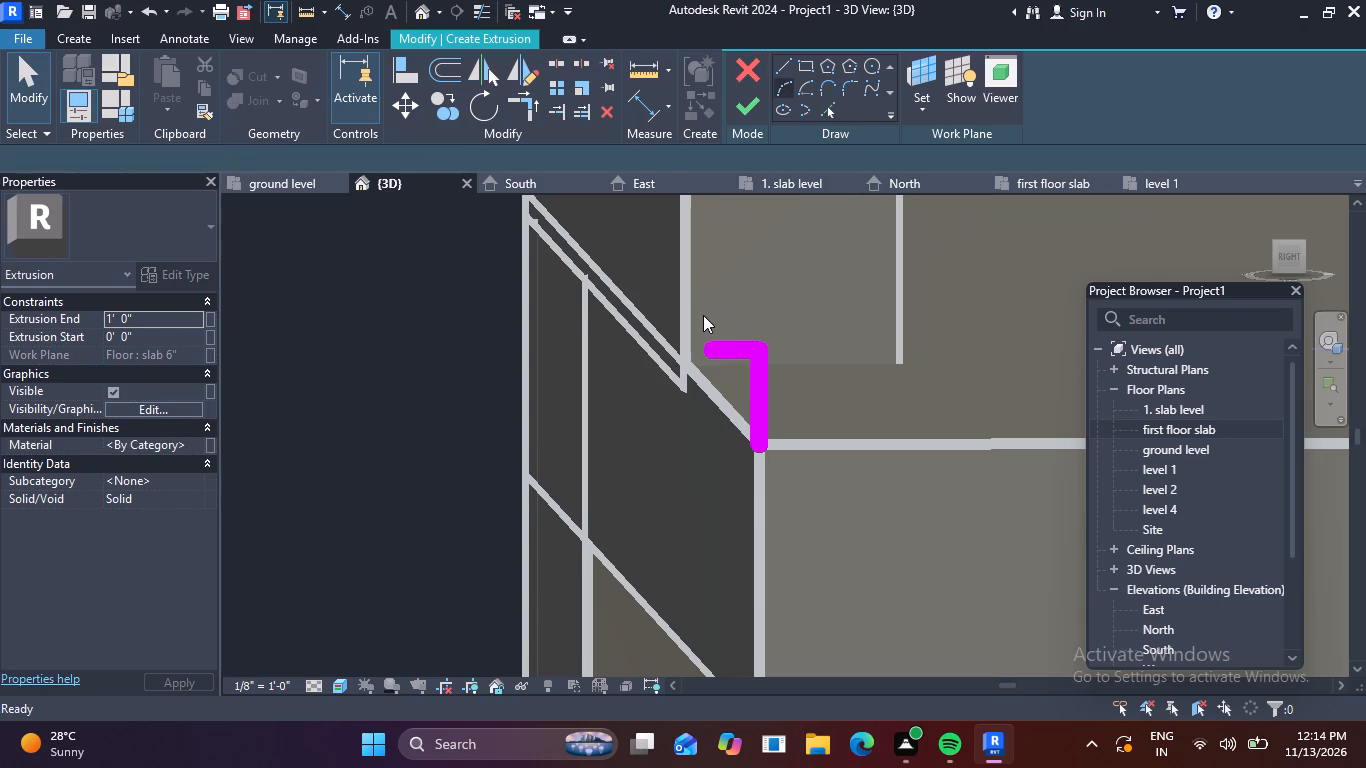
pyautogui.click(708, 355)
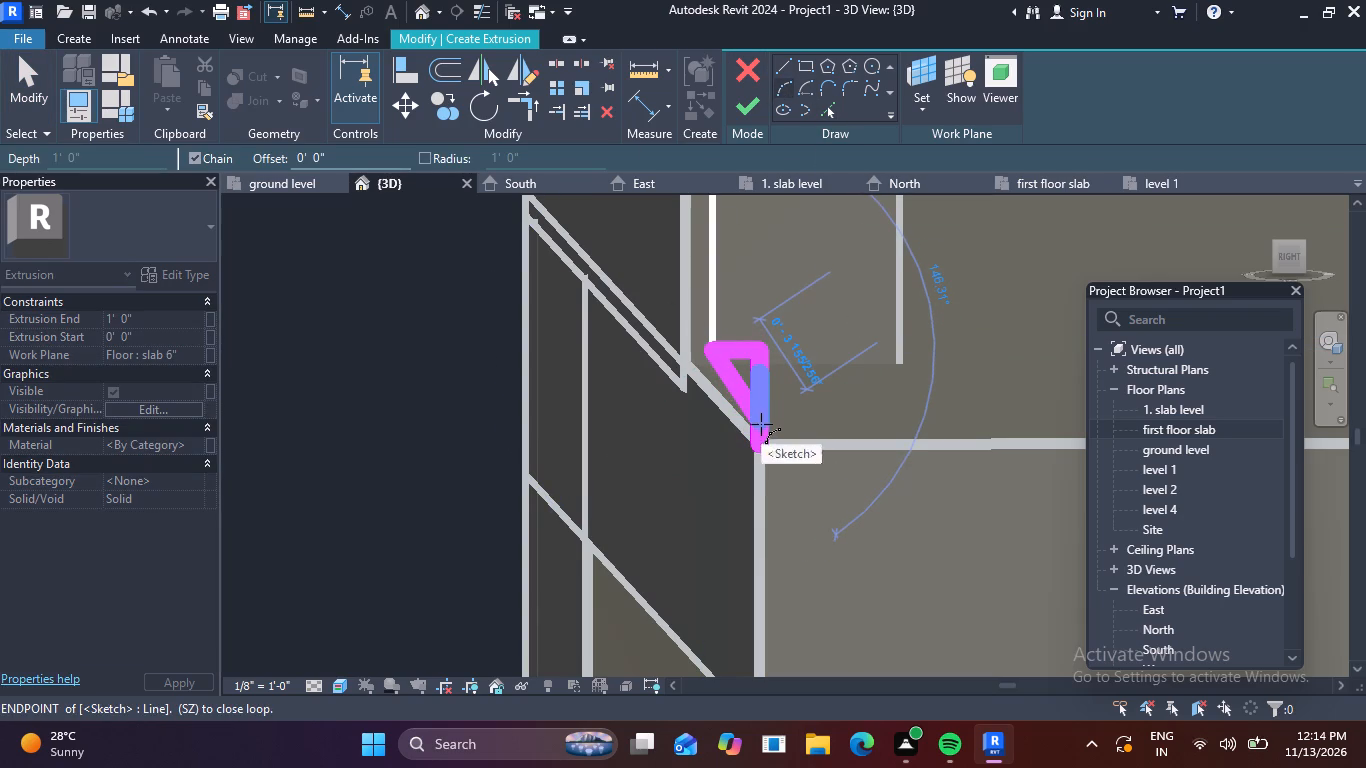
pyautogui.click(761, 425)
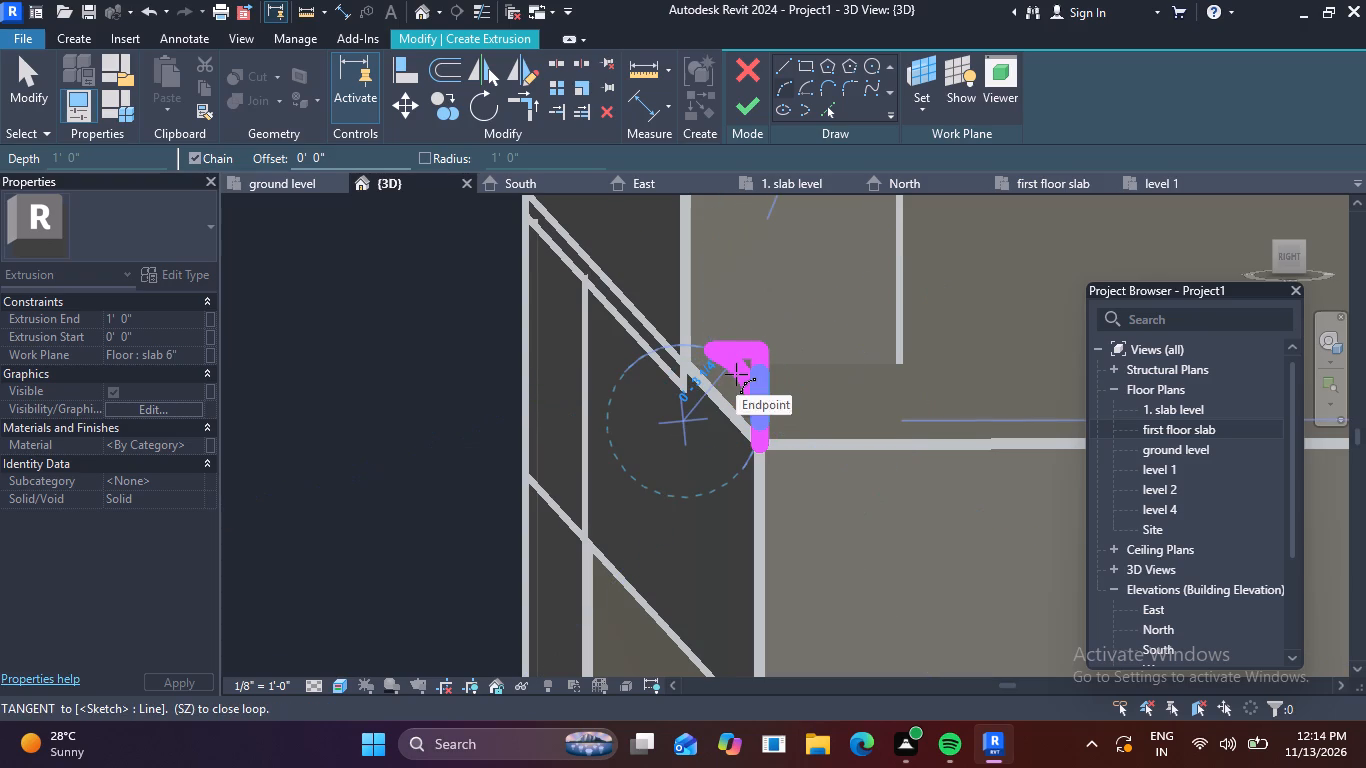
pyautogui.click(736, 374)
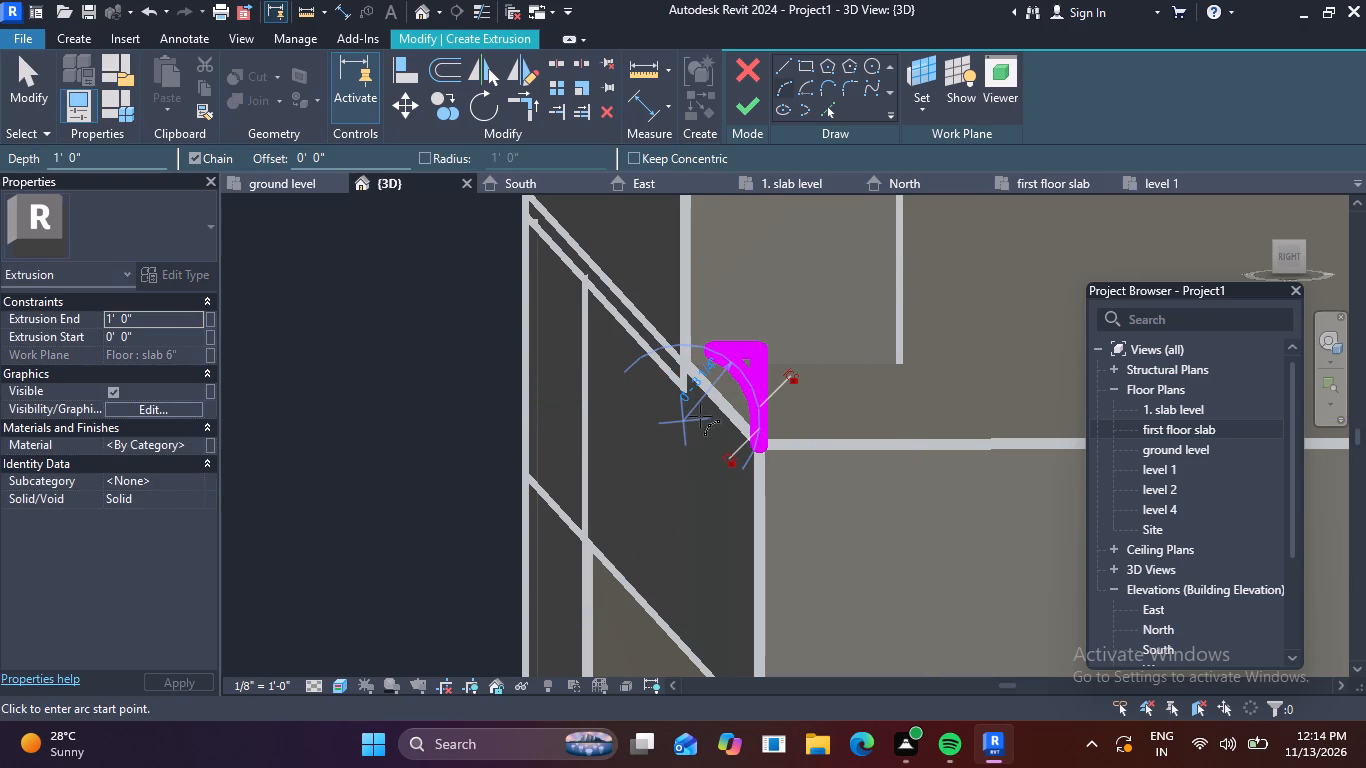
pyautogui.press('Escape')
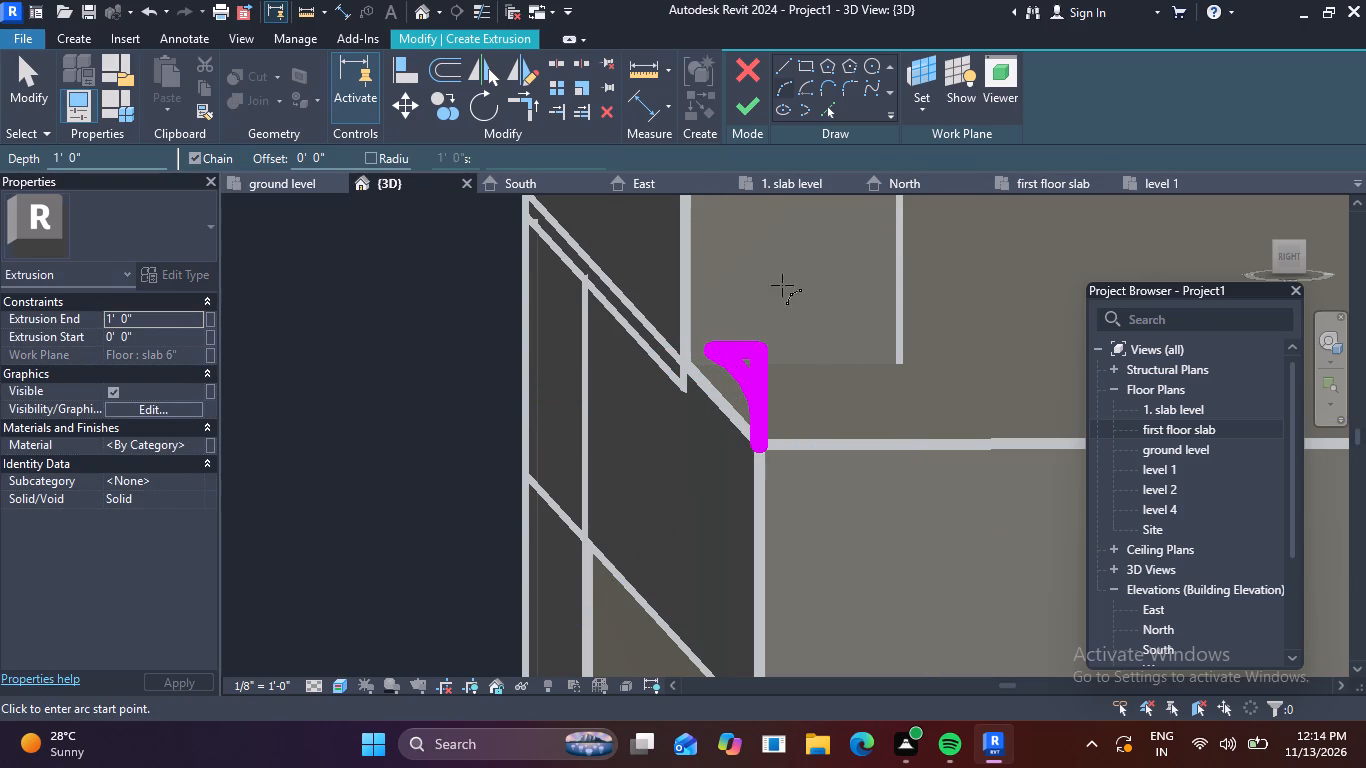
# Sketch a 9" line towards the back from the vertical's top, a line down to the slab's top edge, and one back to its corner.
pyautogui.click(783, 63)
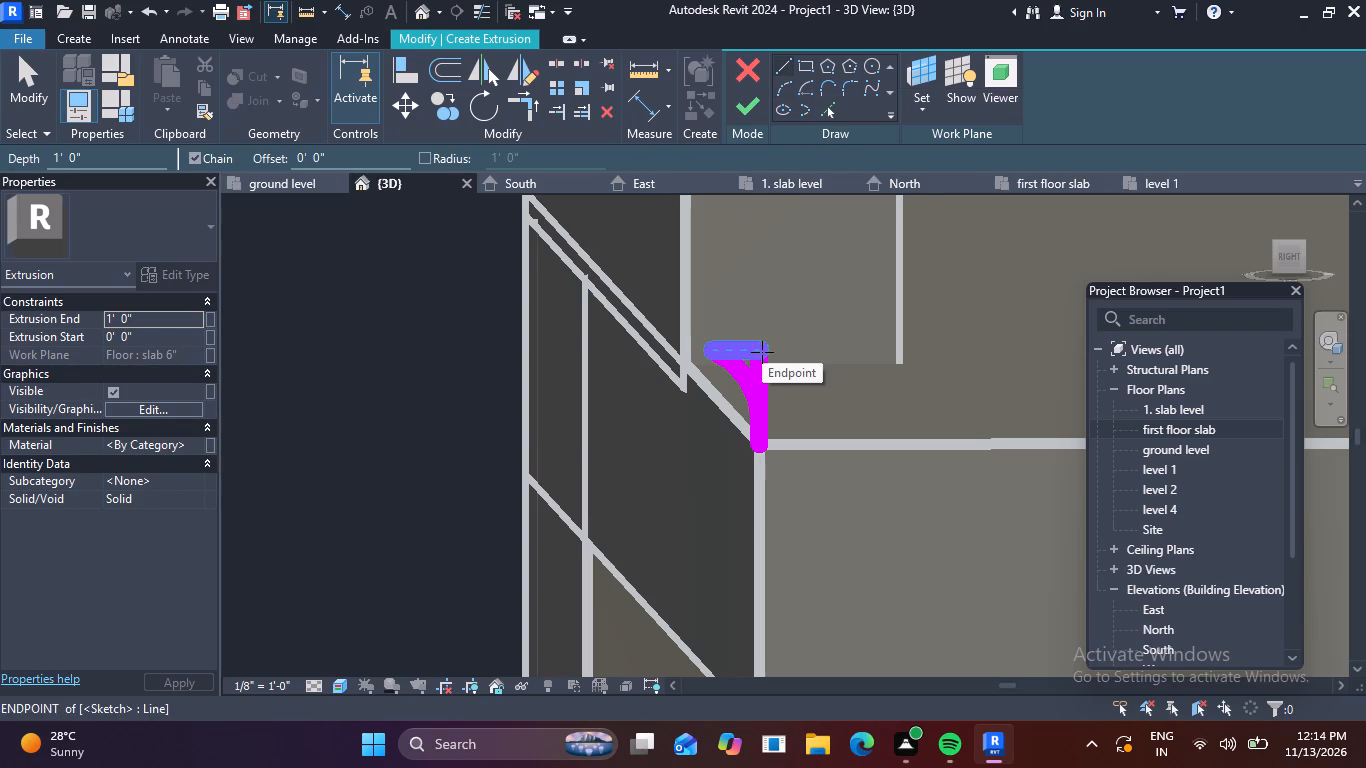
pyautogui.click(762, 352)
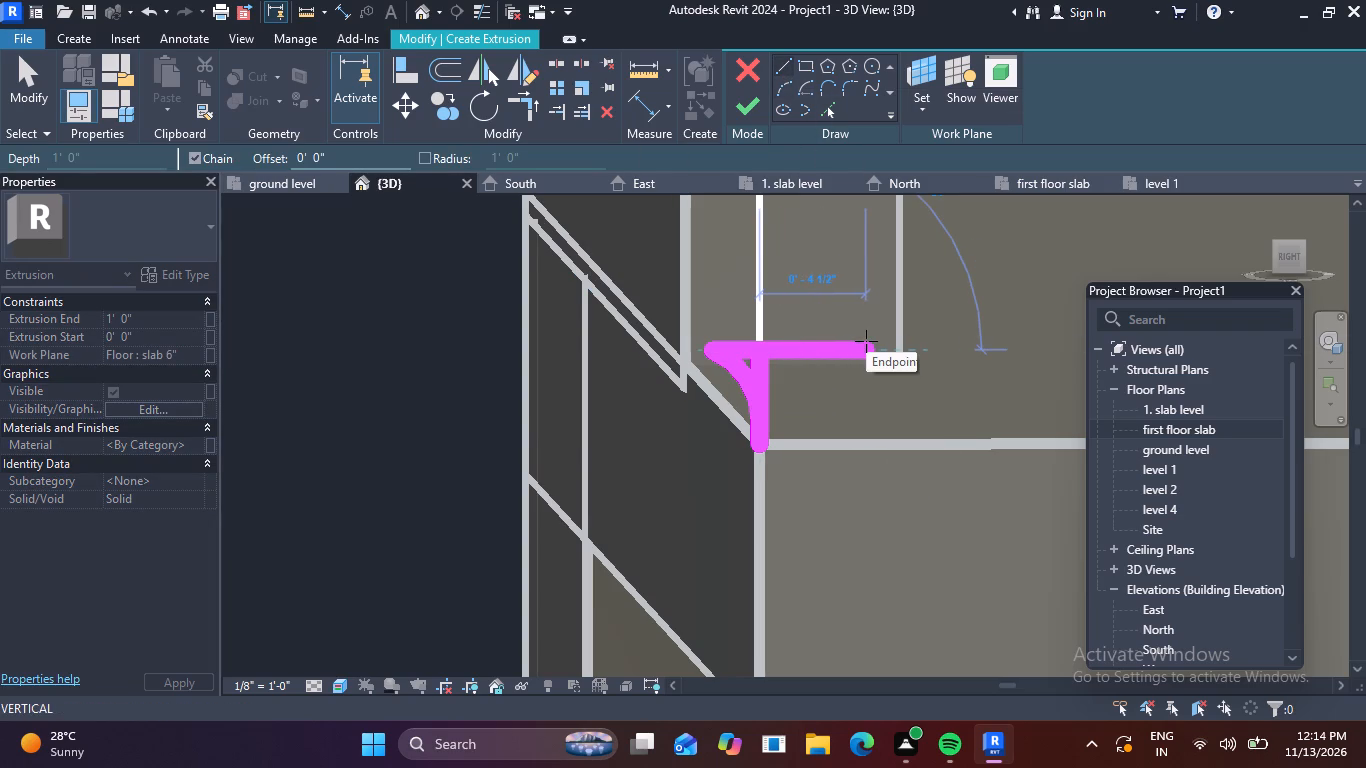
pyautogui.press('9')
pyautogui.hotkey('shift', '"')
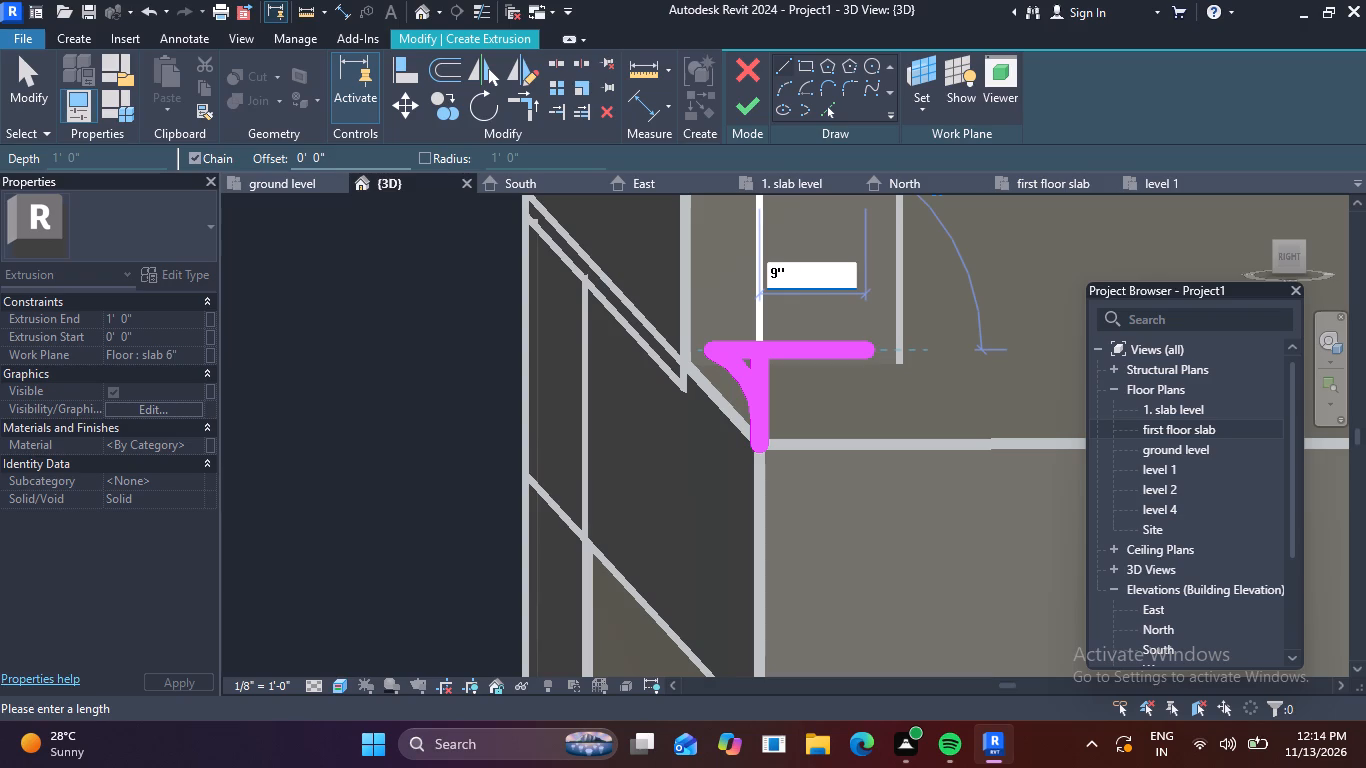
pyautogui.press('Return')
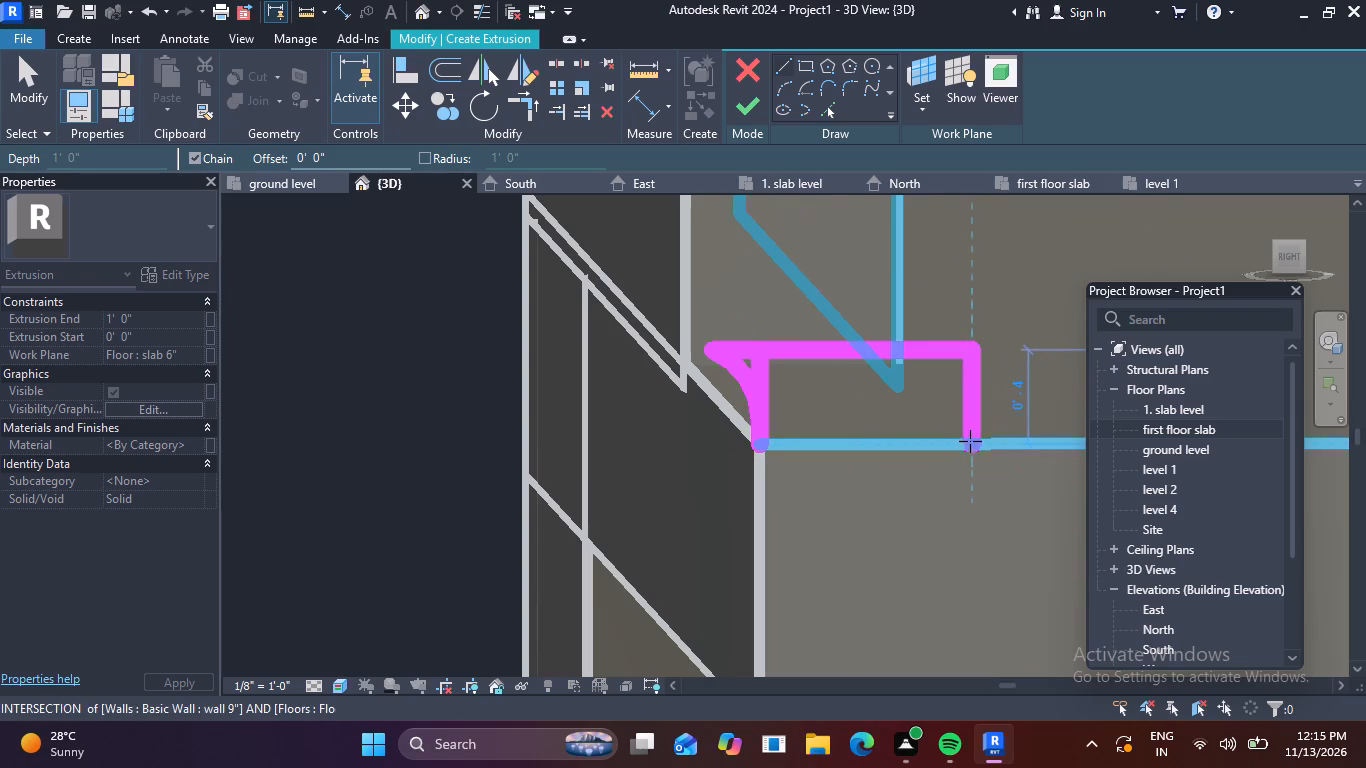
pyautogui.click(972, 447)
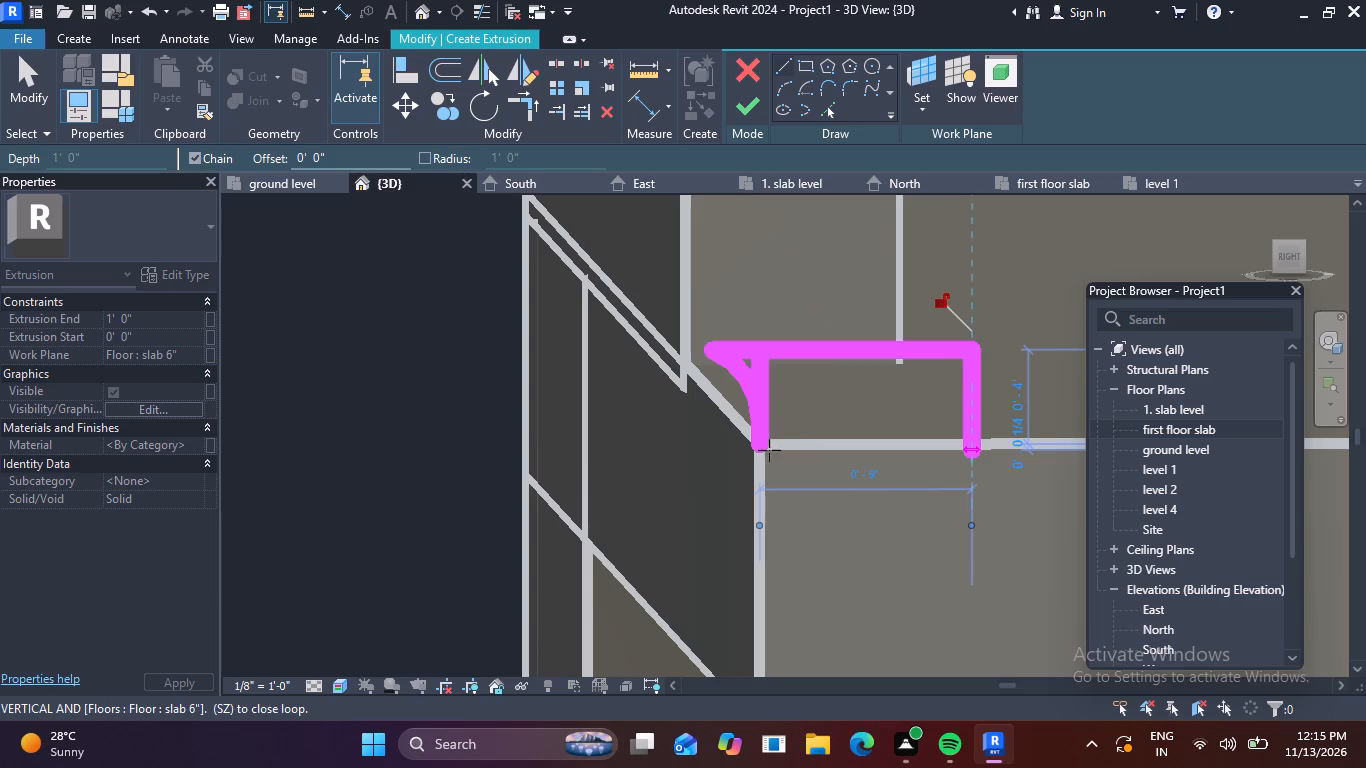
pyautogui.click(761, 447)
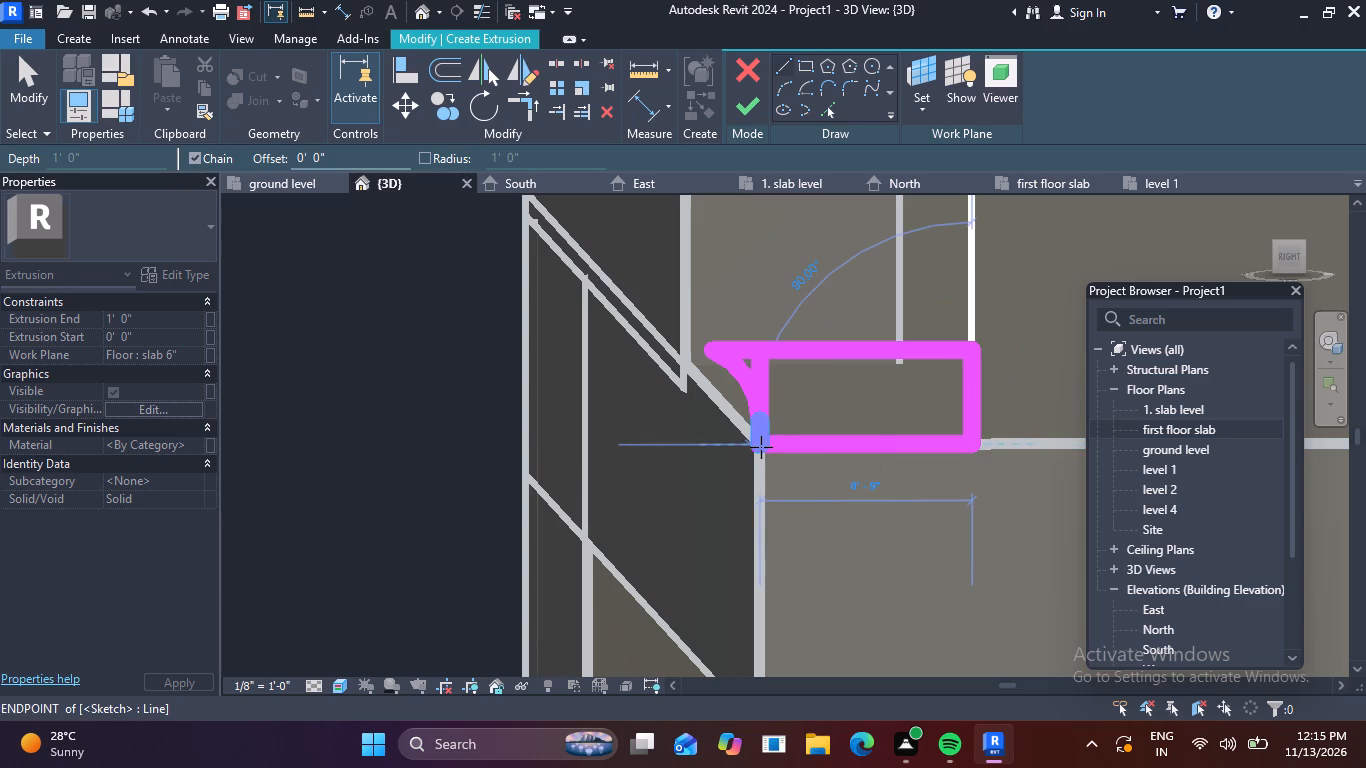
pyautogui.press('Escape')
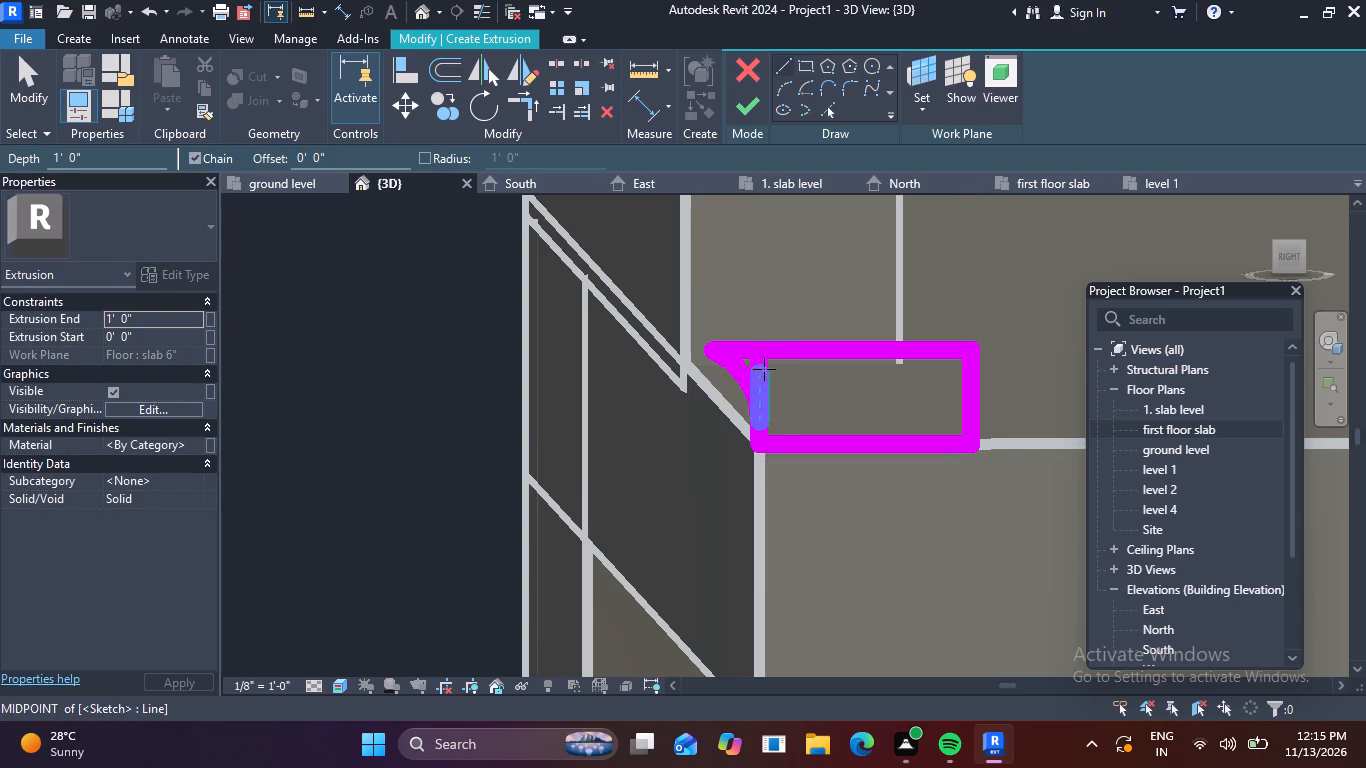
pyautogui.press('Escape')
# Delete the upper 1" and middle 2" vertical segments inside the profile, behind the arc.
pyautogui.click(766, 365)
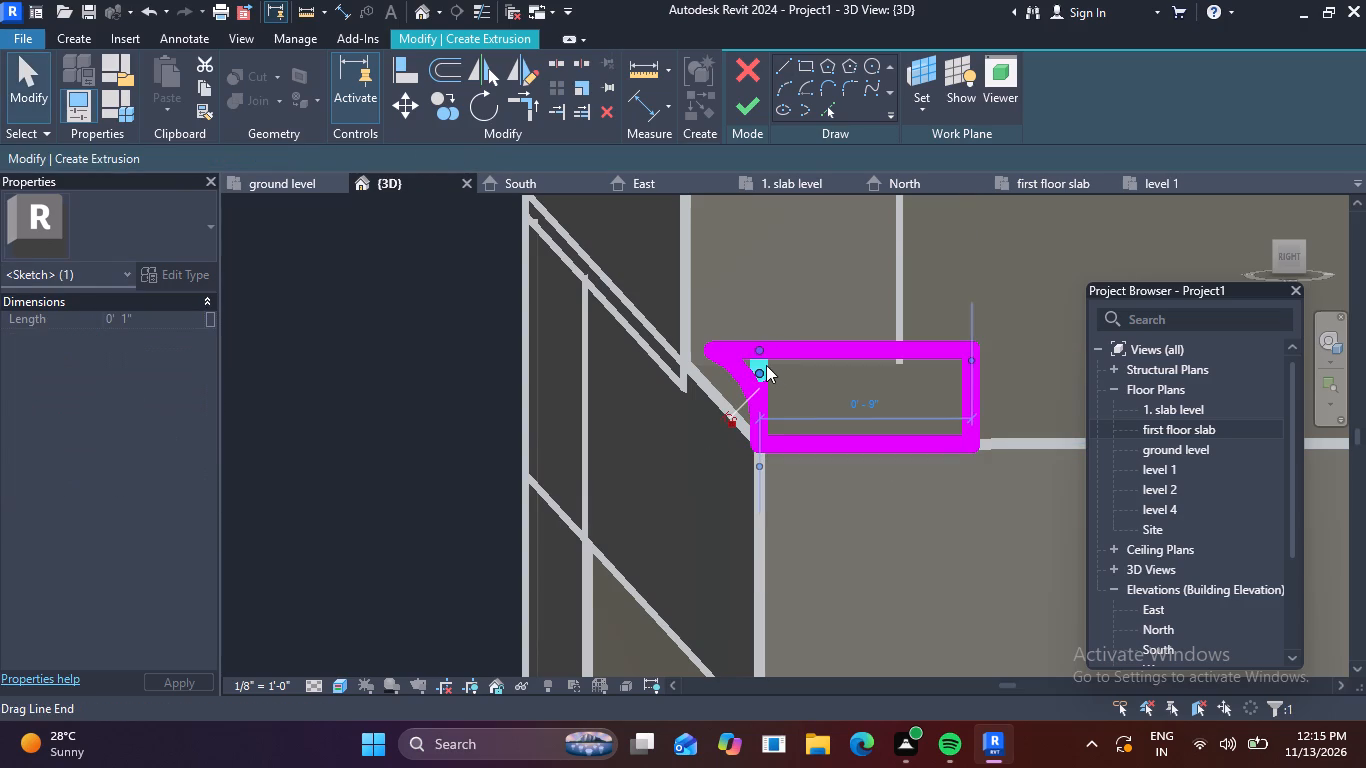
pyautogui.press('Delete')
pyautogui.click(768, 385)
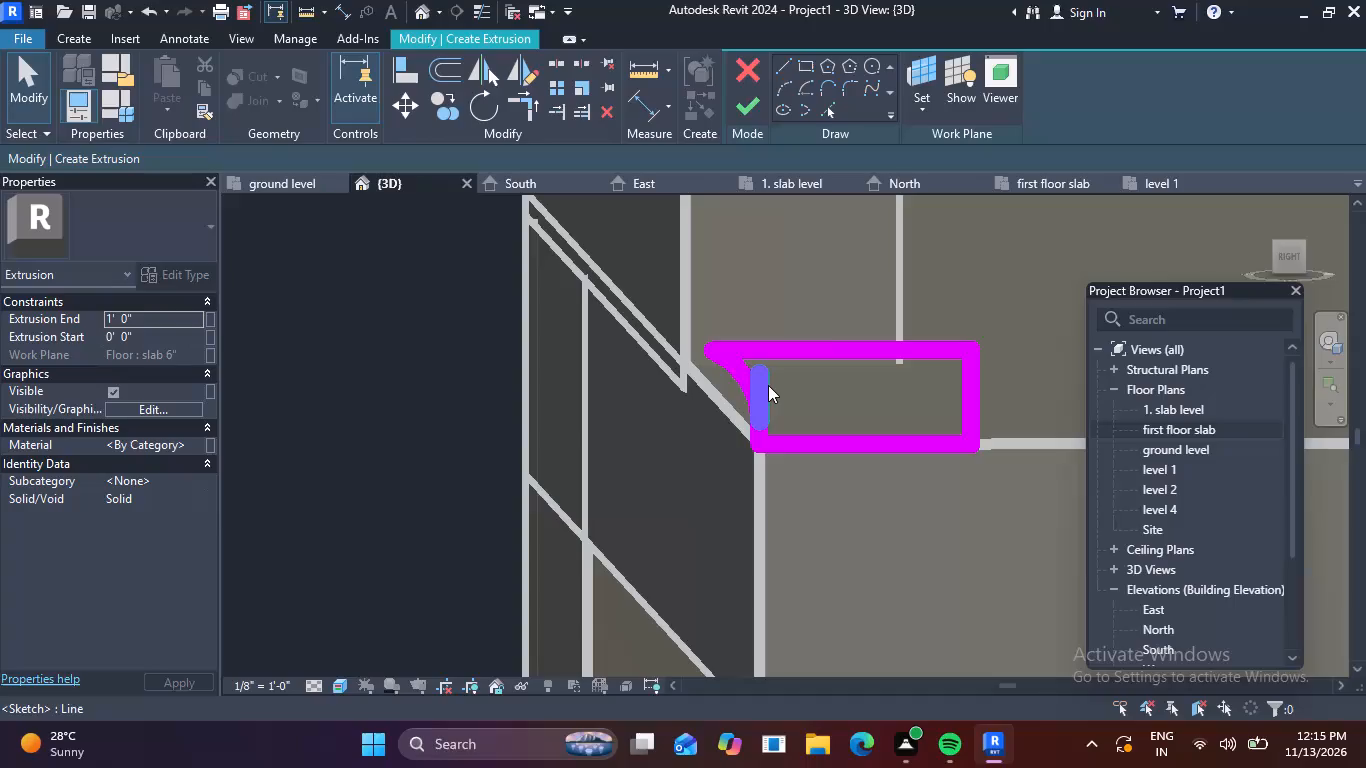
pyautogui.press('Delete')
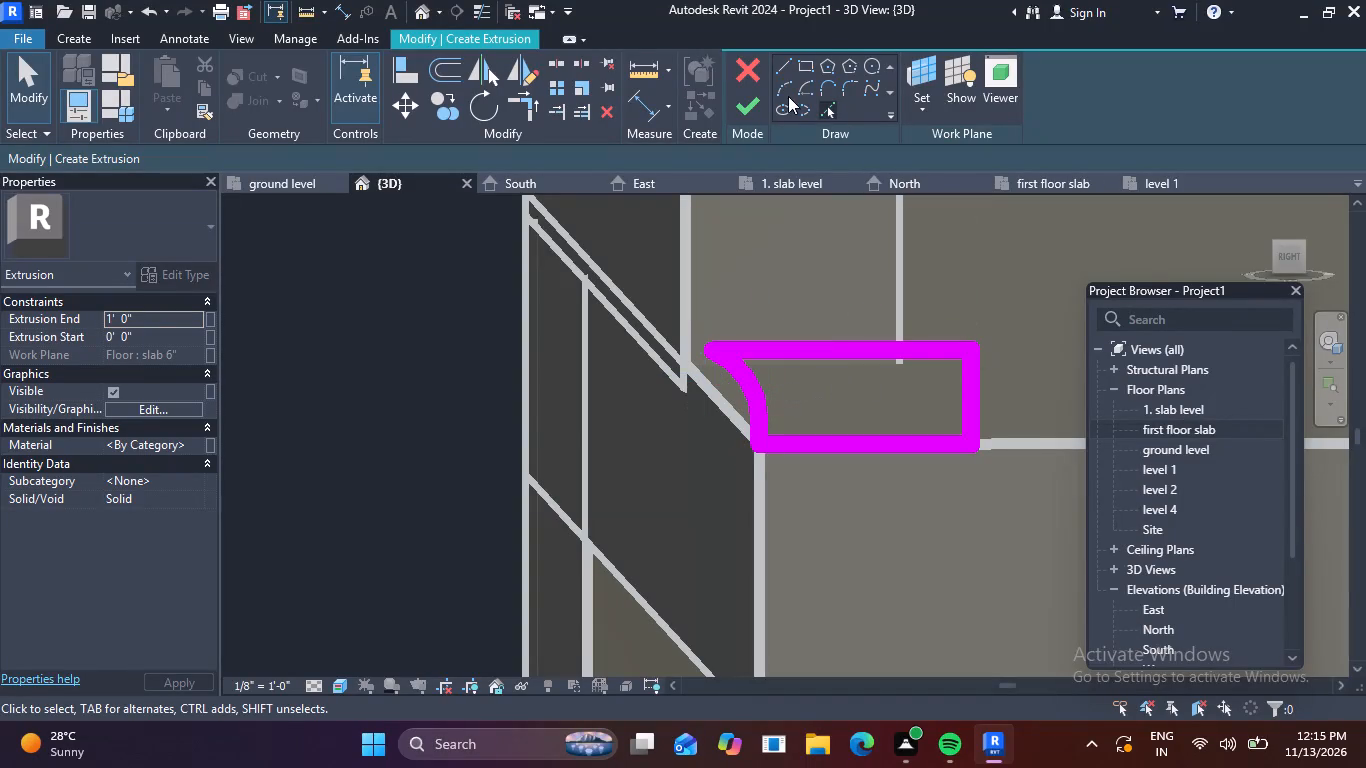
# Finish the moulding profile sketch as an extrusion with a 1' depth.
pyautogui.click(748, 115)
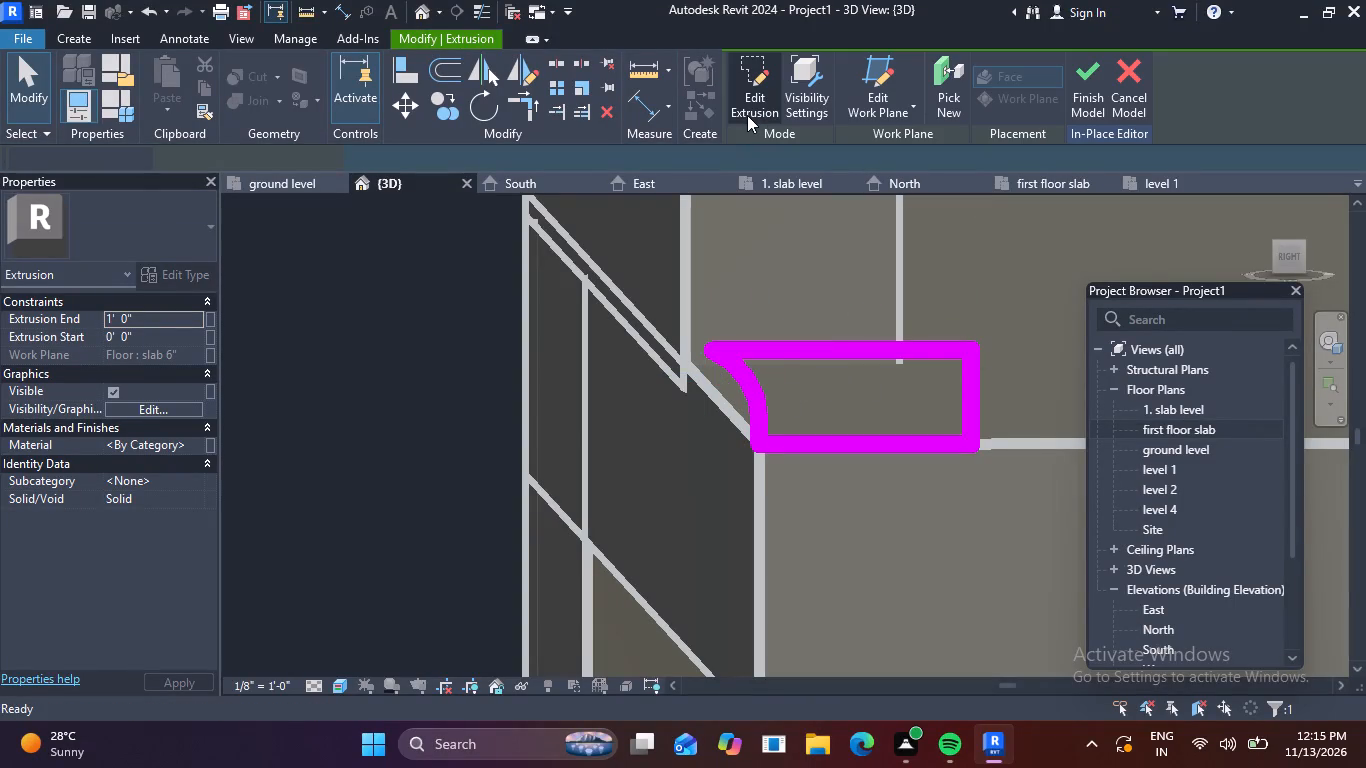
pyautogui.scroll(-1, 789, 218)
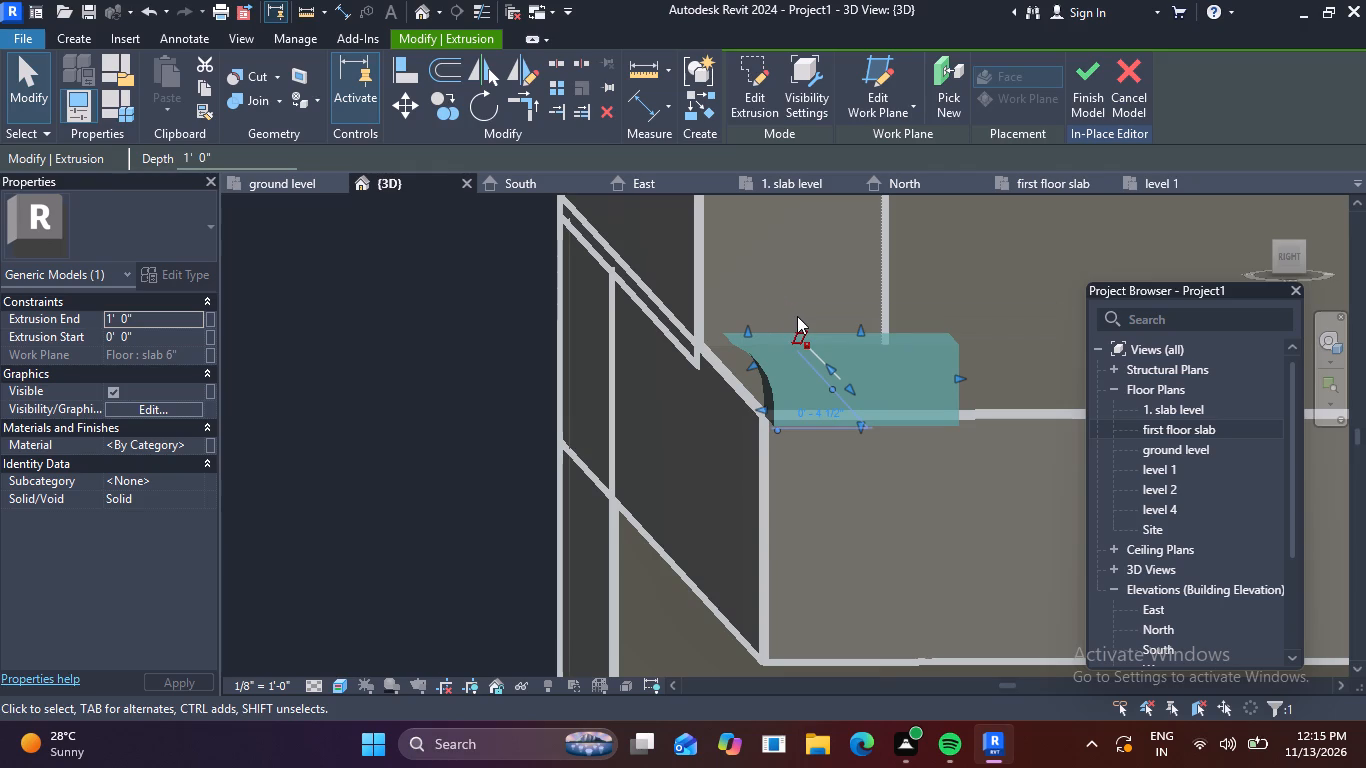
# Undo finishing the extrusion and the deletion of the middle 2" vertical segment.
pyautogui.hotkey('ctrl', 'z')
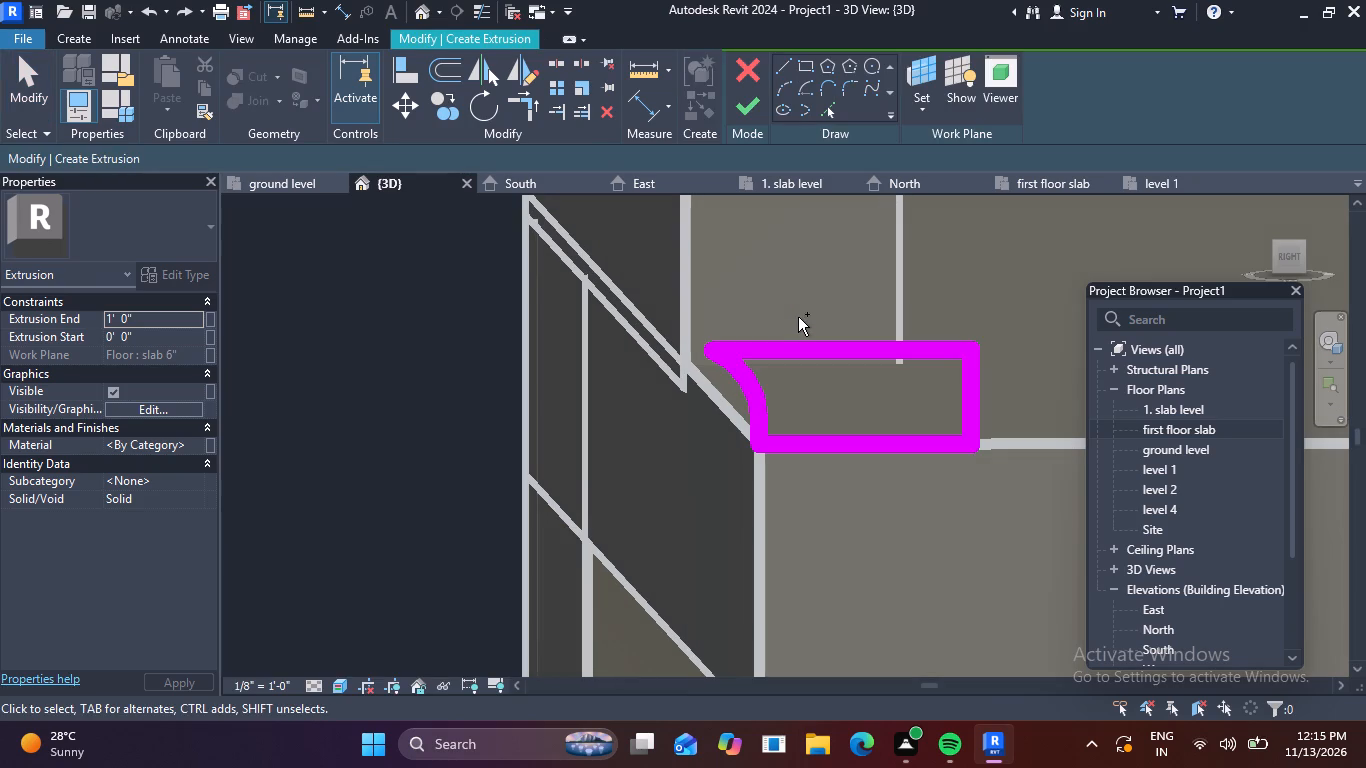
pyautogui.hotkey('ctrl', 'z')
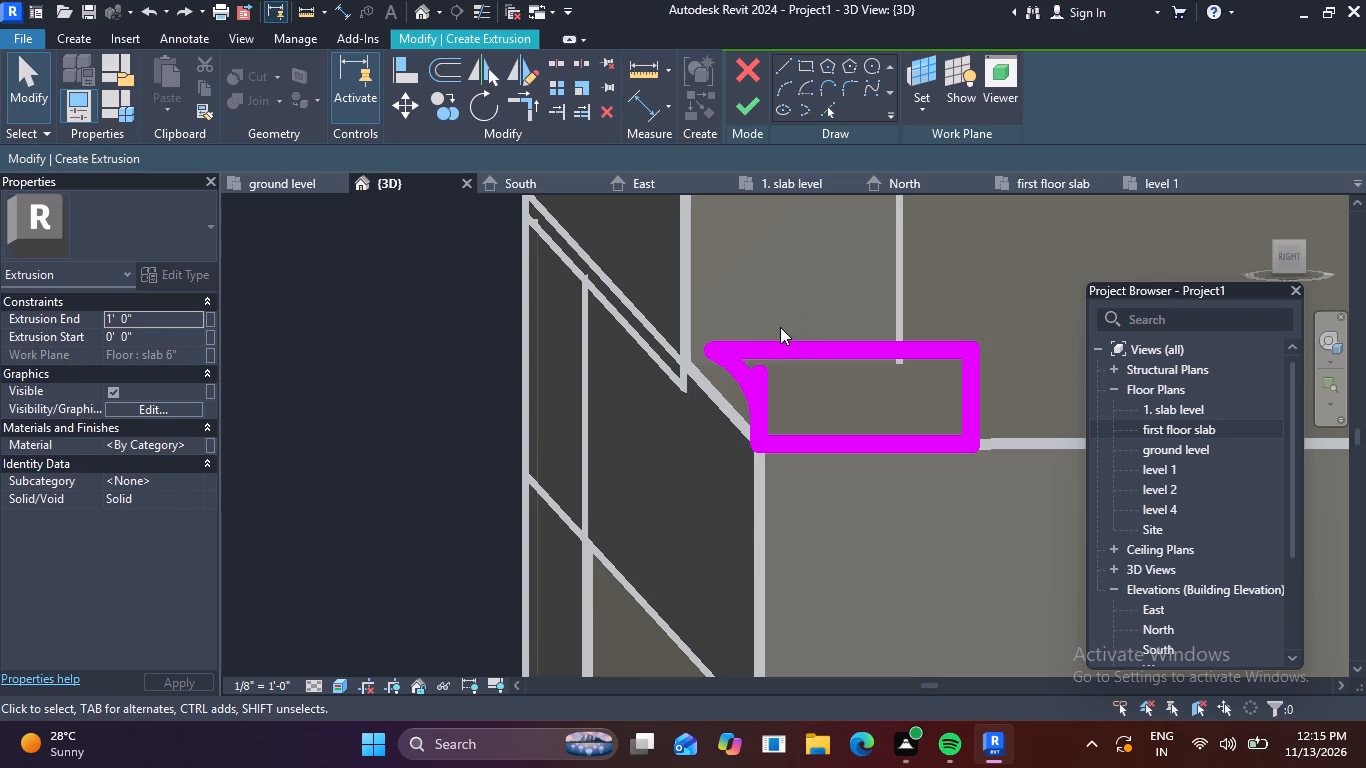
# Delete every remaining line and the arc of the old moulding profile sketch at the slab's front-east corner.
pyautogui.press('Escape')
pyautogui.press('Escape')
pyautogui.click(762, 344)
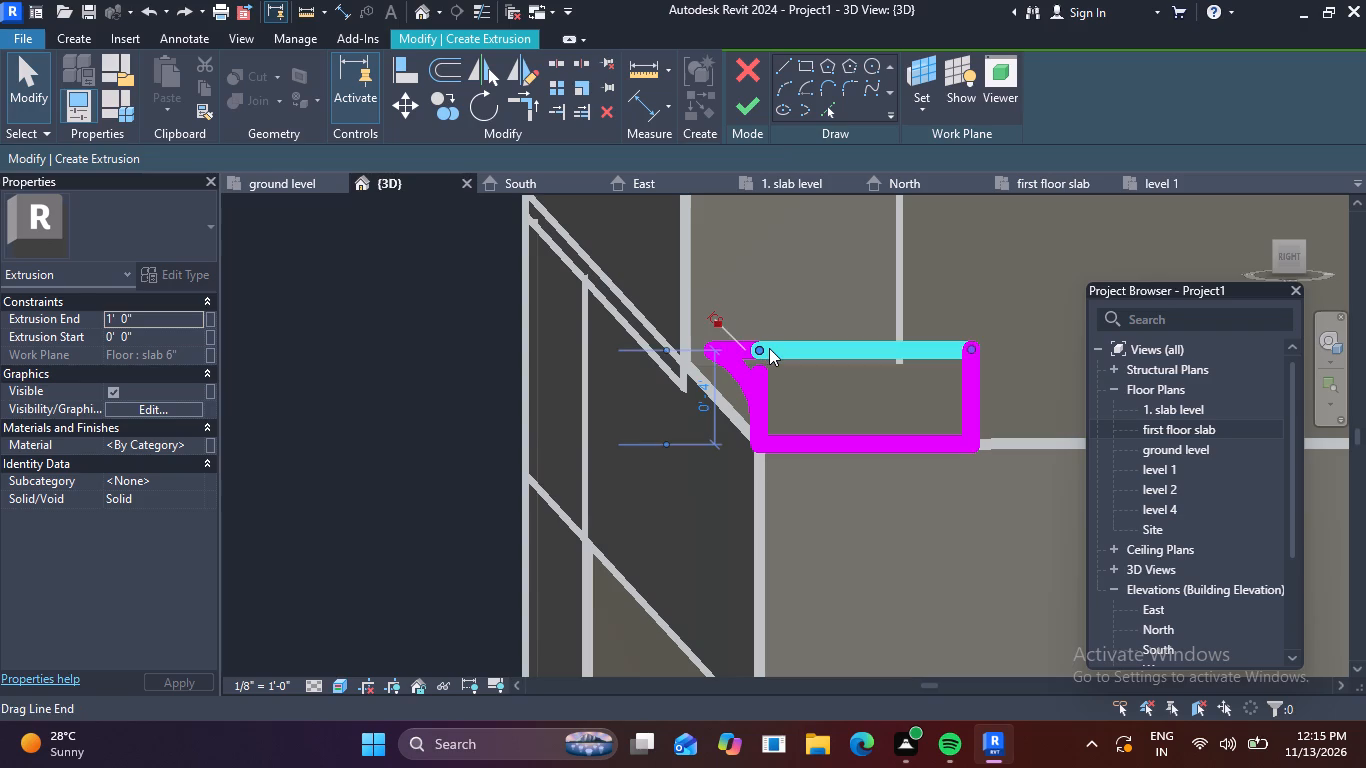
pyautogui.press('Delete')
pyautogui.click(744, 346)
pyautogui.press('Delete')
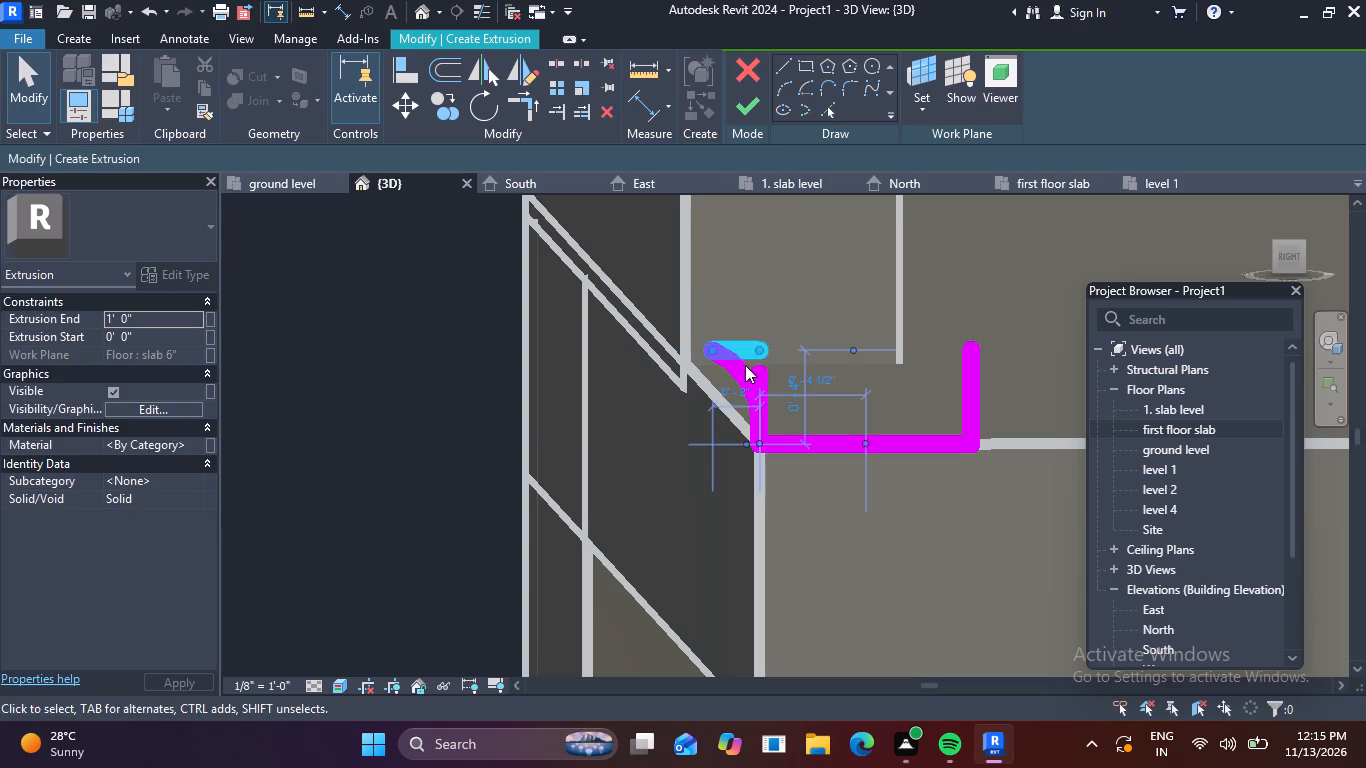
pyautogui.click(739, 371)
pyautogui.press('Delete')
pyautogui.click(759, 372)
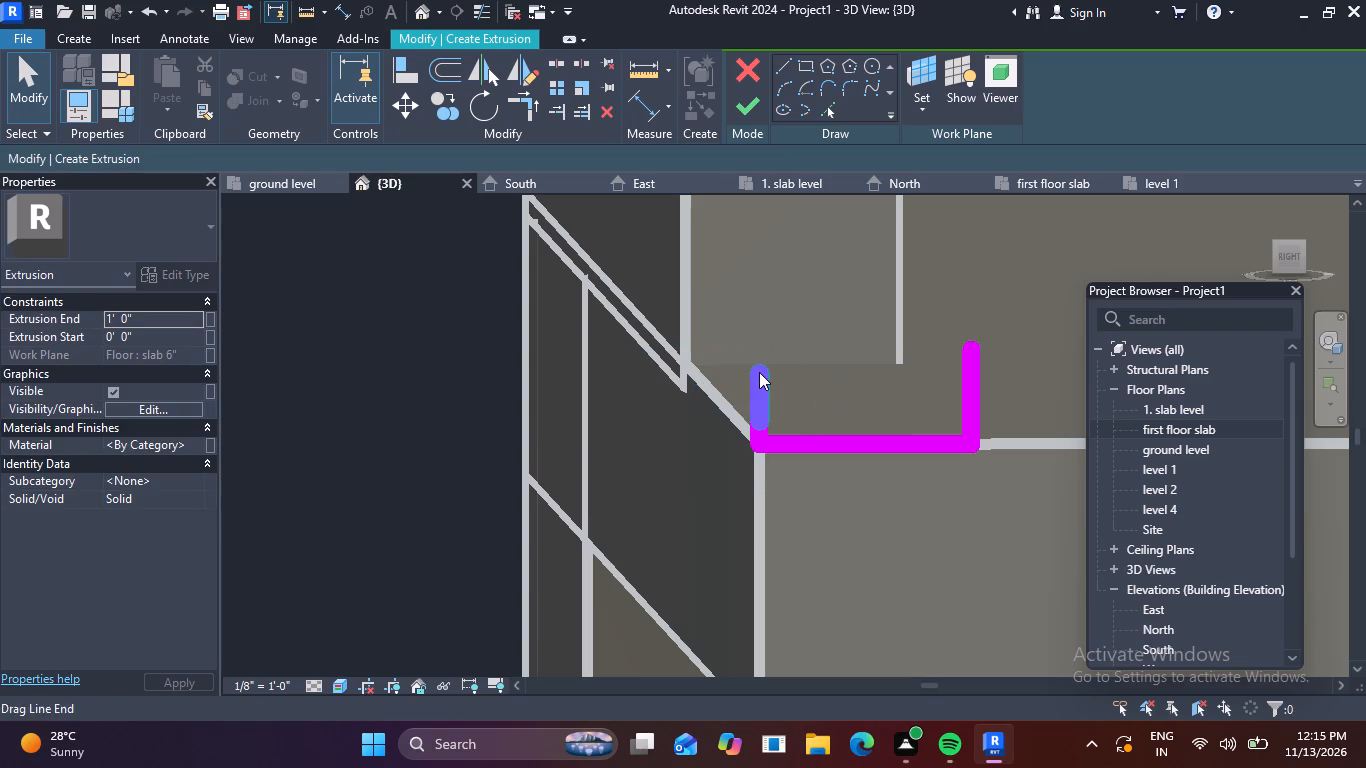
pyautogui.press('Delete')
pyautogui.click(785, 435)
pyautogui.press('Delete')
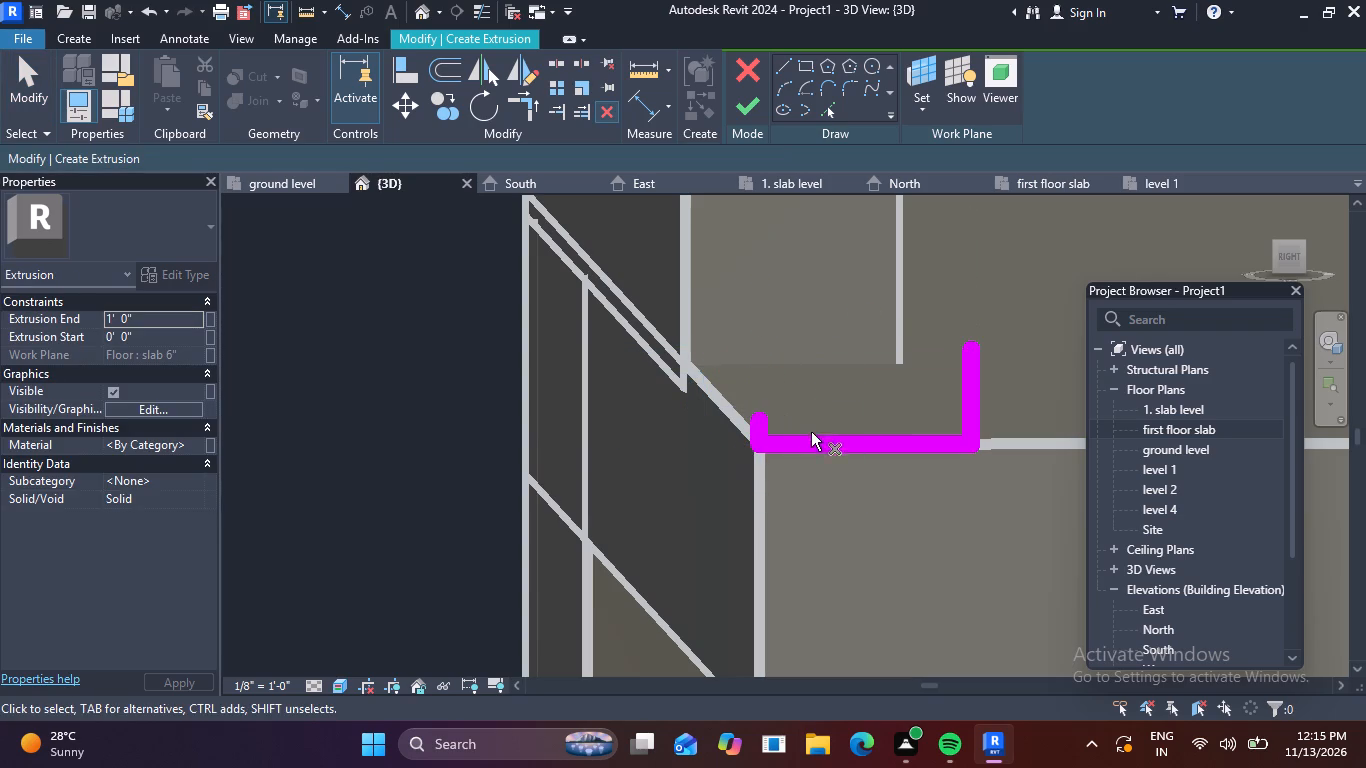
pyautogui.click(814, 445)
pyautogui.press('Delete')
pyautogui.click(765, 423)
pyautogui.press('Delete')
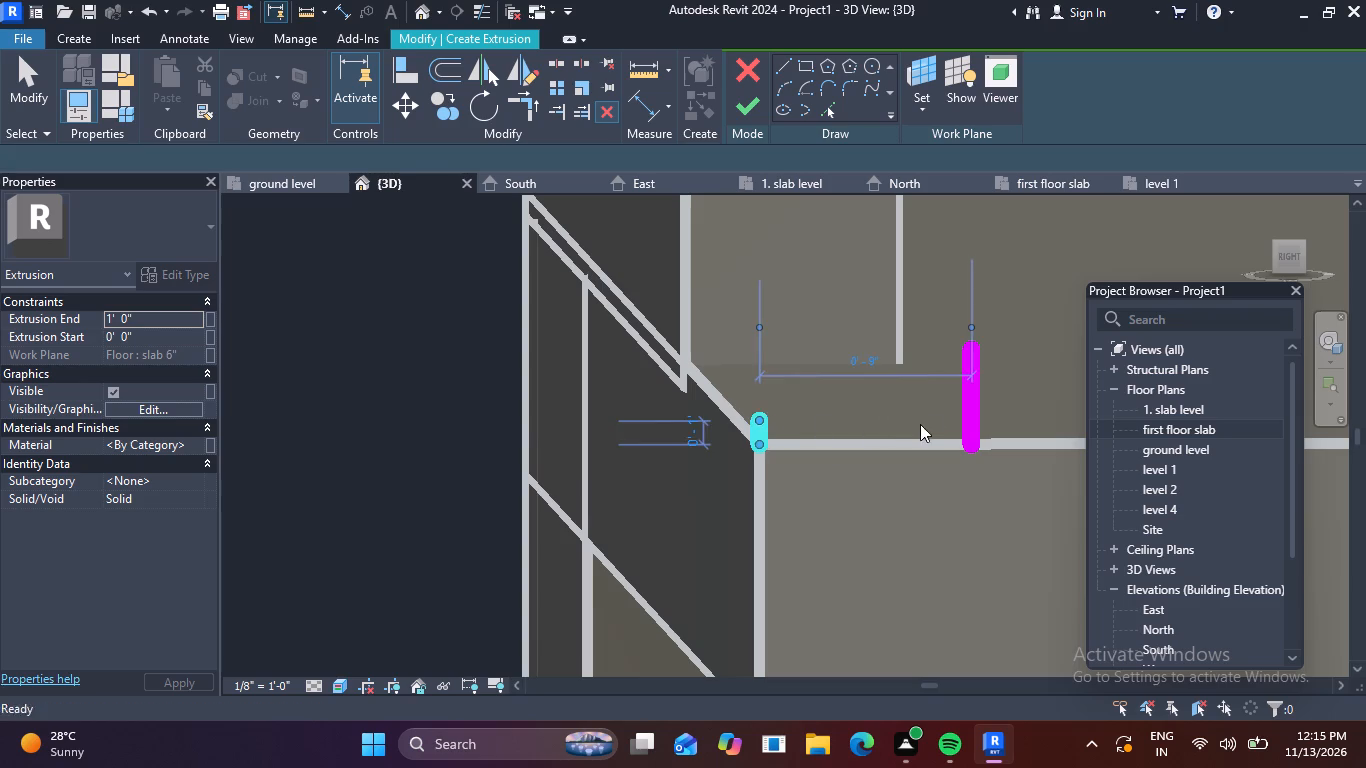
pyautogui.click(967, 420)
pyautogui.press('Delete')
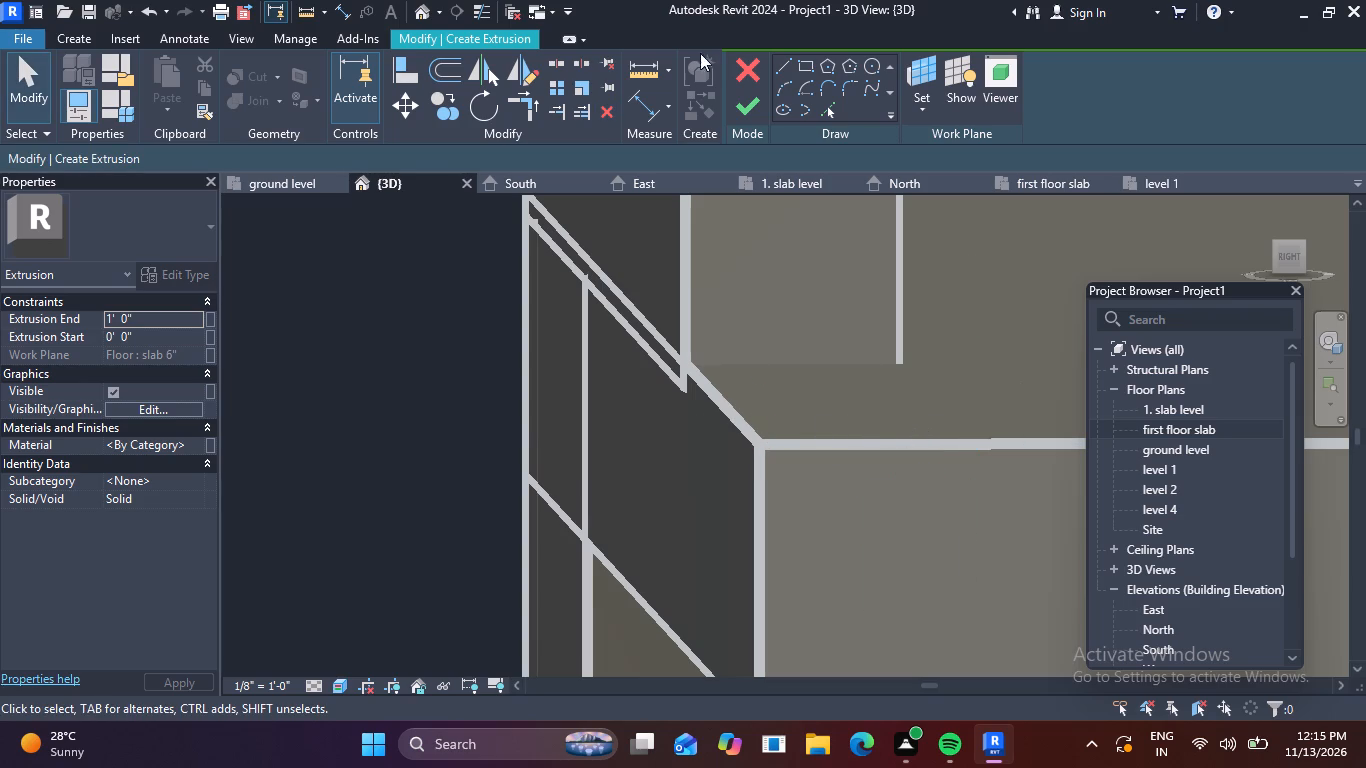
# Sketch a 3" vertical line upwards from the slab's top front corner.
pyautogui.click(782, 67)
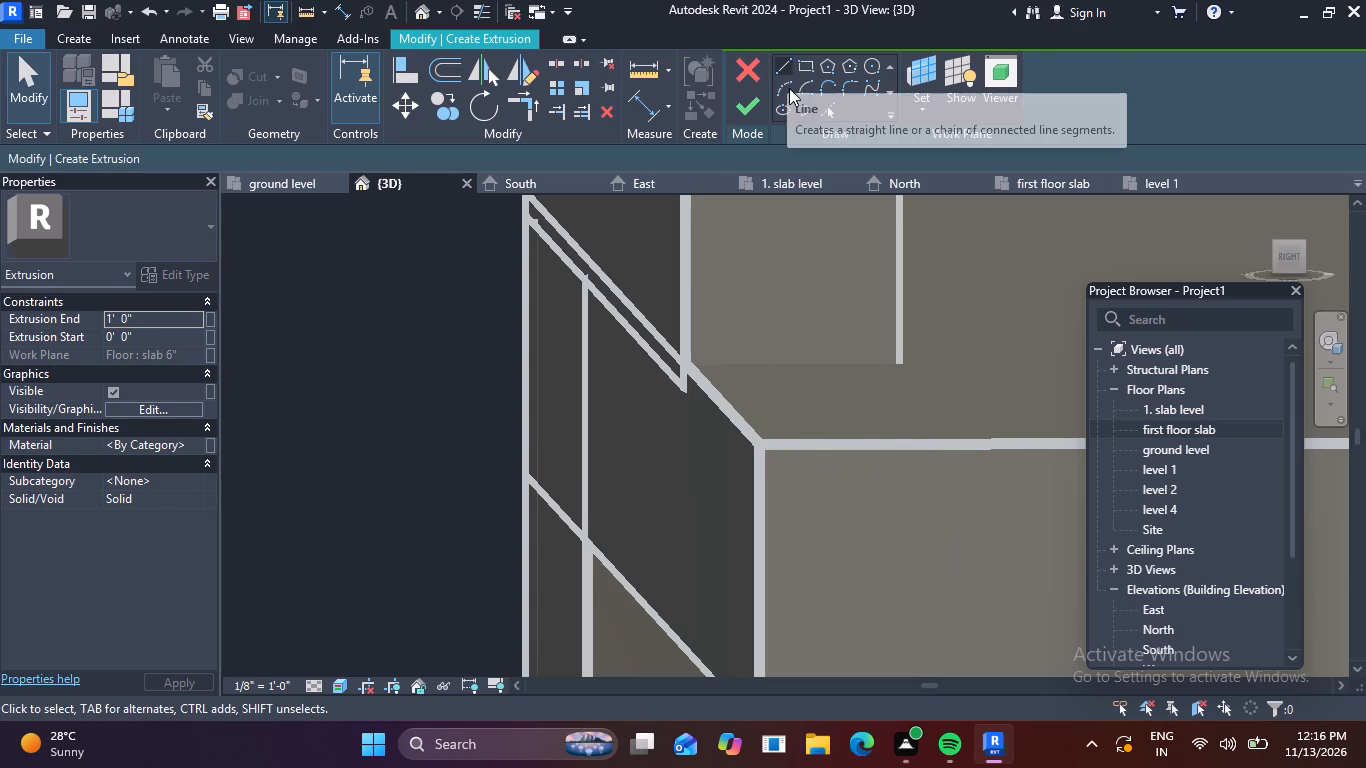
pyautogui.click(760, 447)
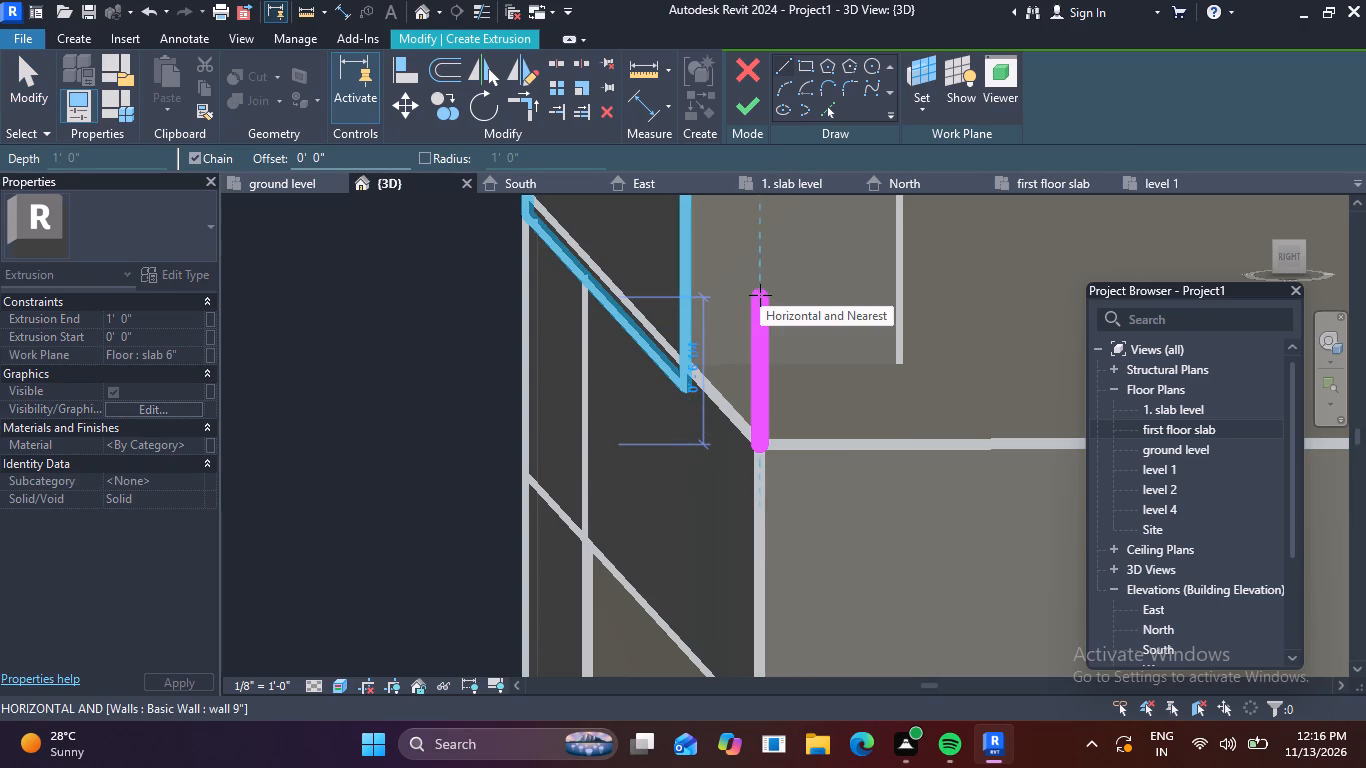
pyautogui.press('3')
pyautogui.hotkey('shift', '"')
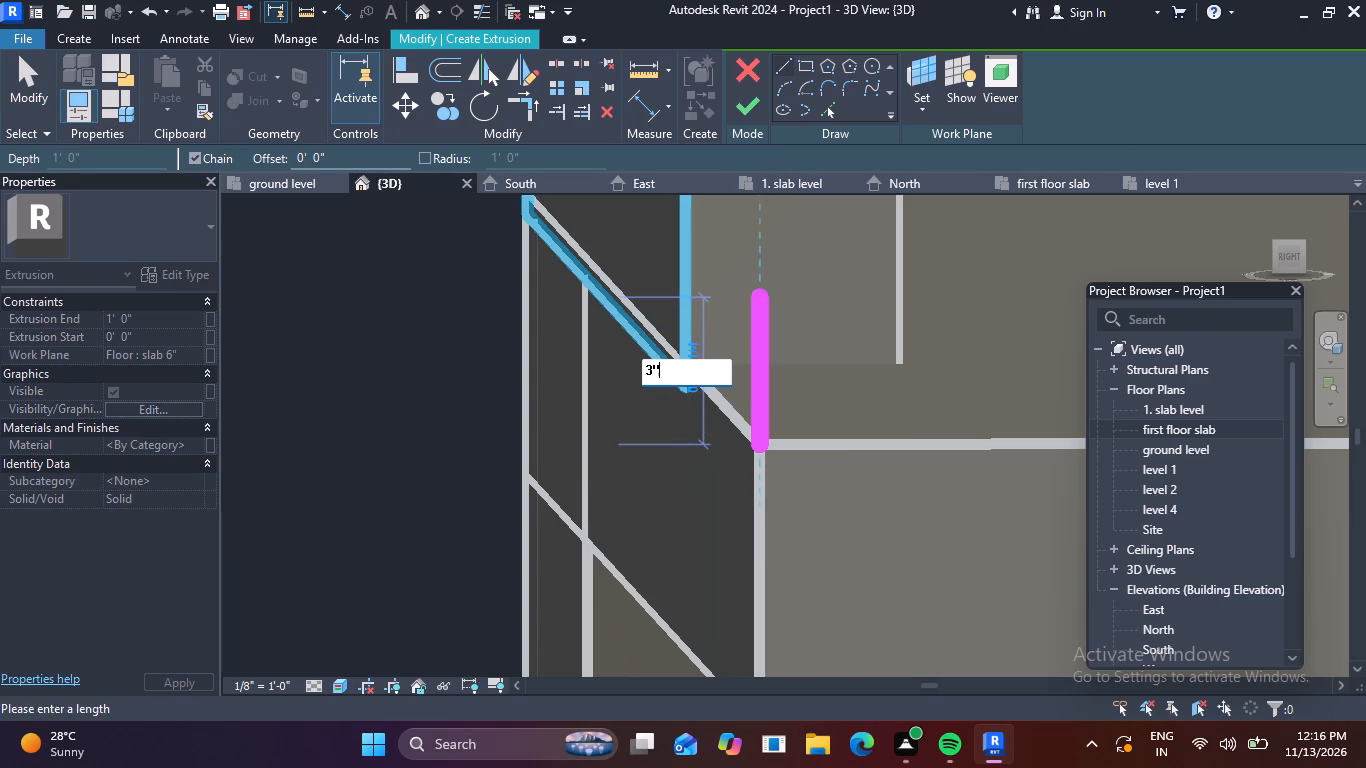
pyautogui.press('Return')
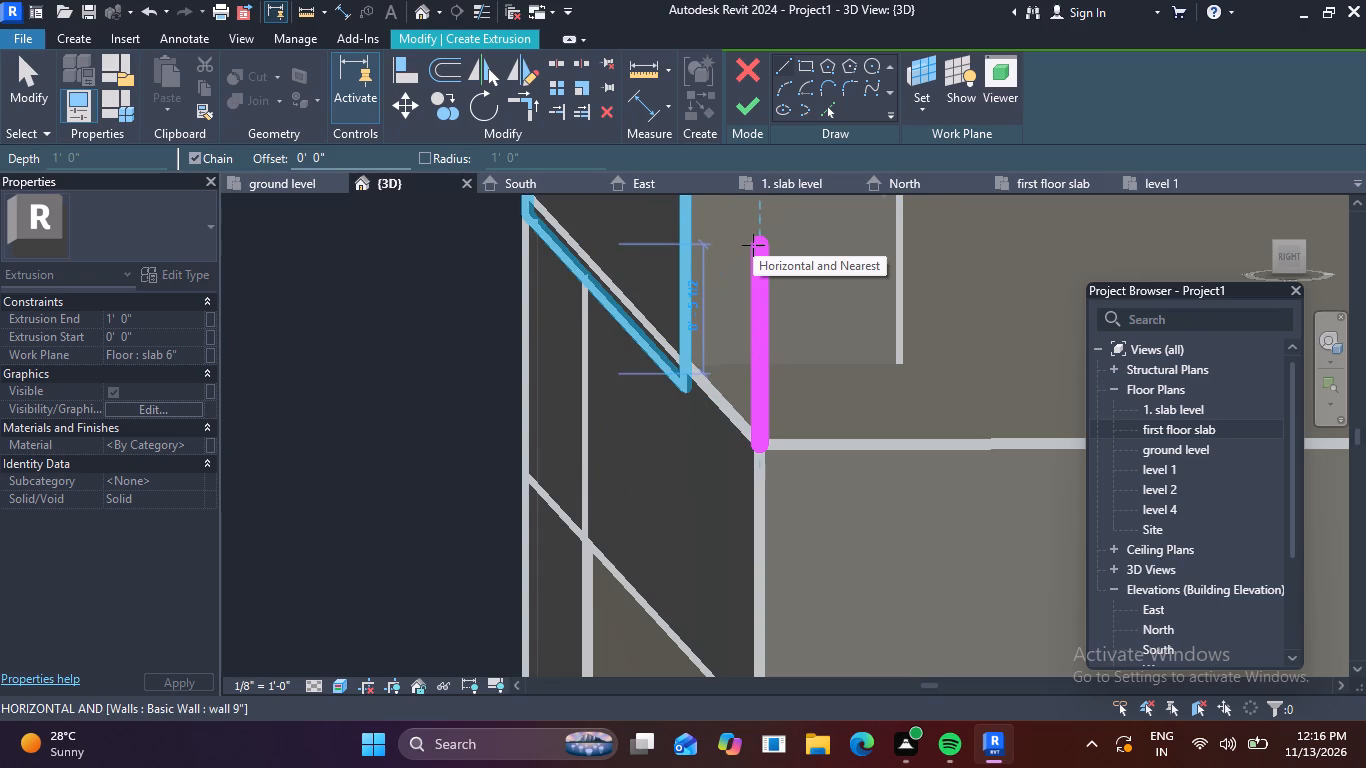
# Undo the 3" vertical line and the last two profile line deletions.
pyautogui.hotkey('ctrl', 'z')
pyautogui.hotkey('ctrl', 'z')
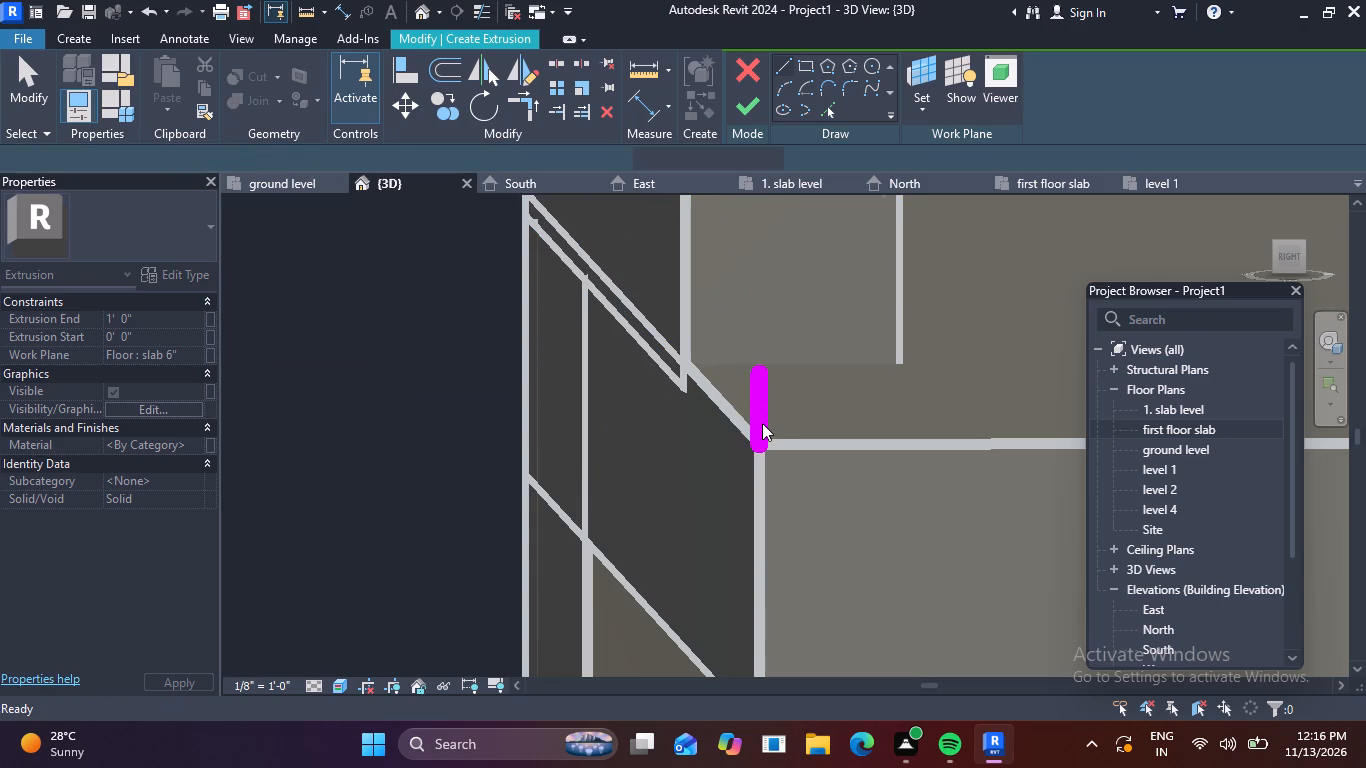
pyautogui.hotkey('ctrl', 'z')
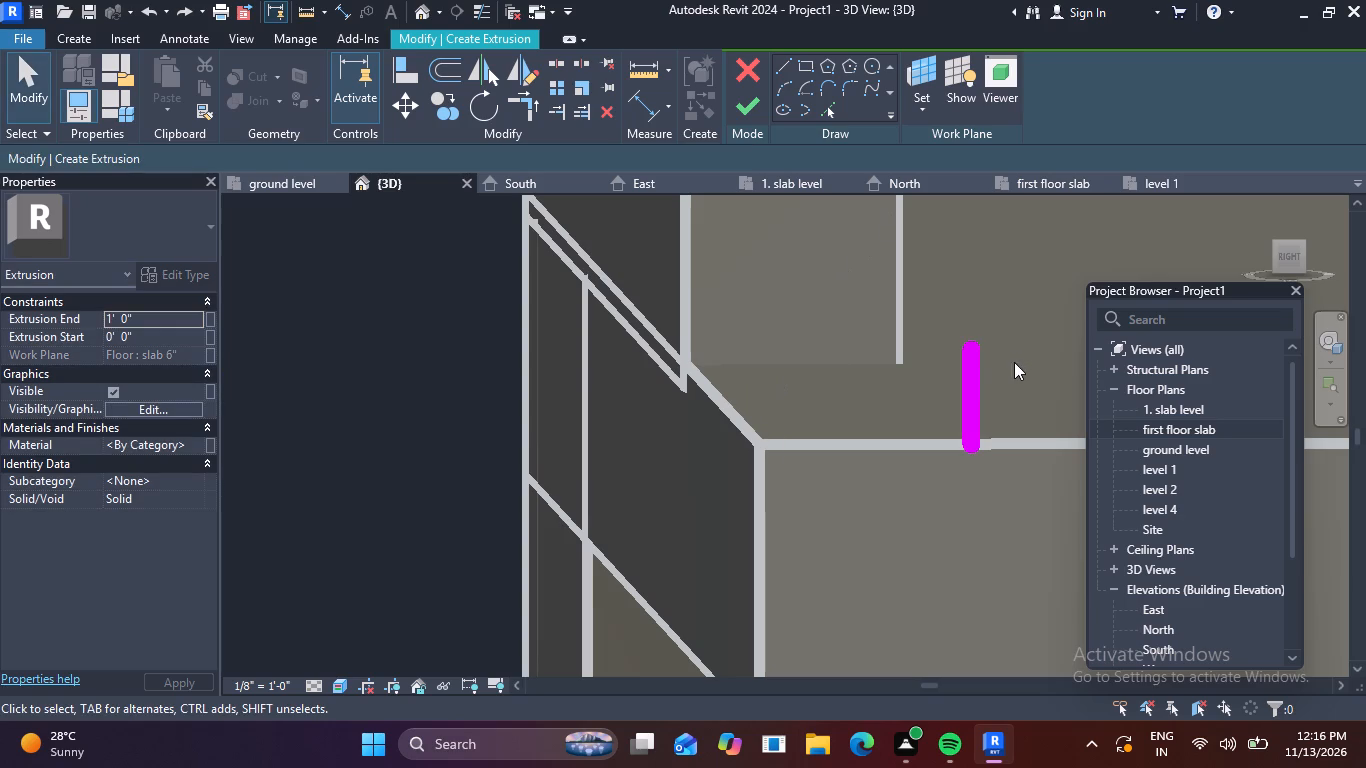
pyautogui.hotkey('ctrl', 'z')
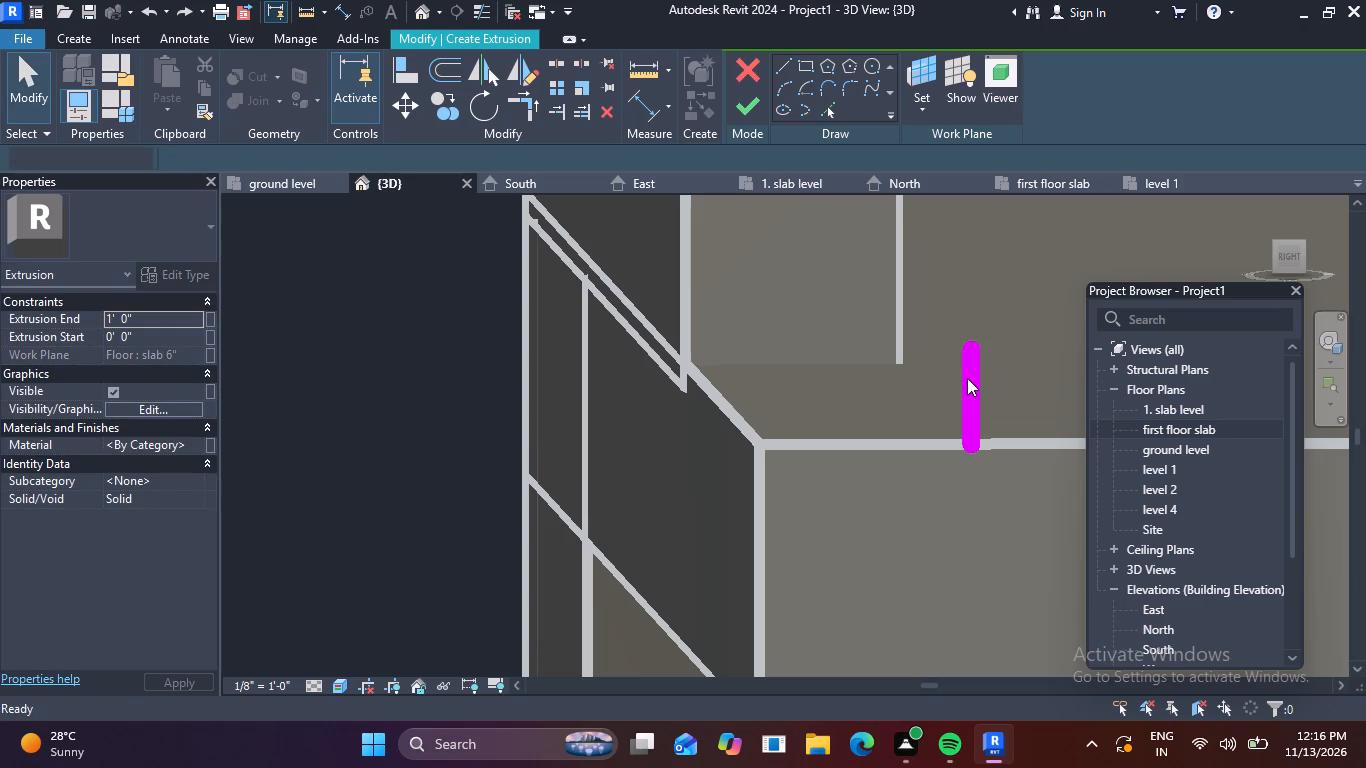
# Delete the restored 4" back vertical and the short vertical at the slab's corner.
pyautogui.press('Escape')
pyautogui.click(974, 385)
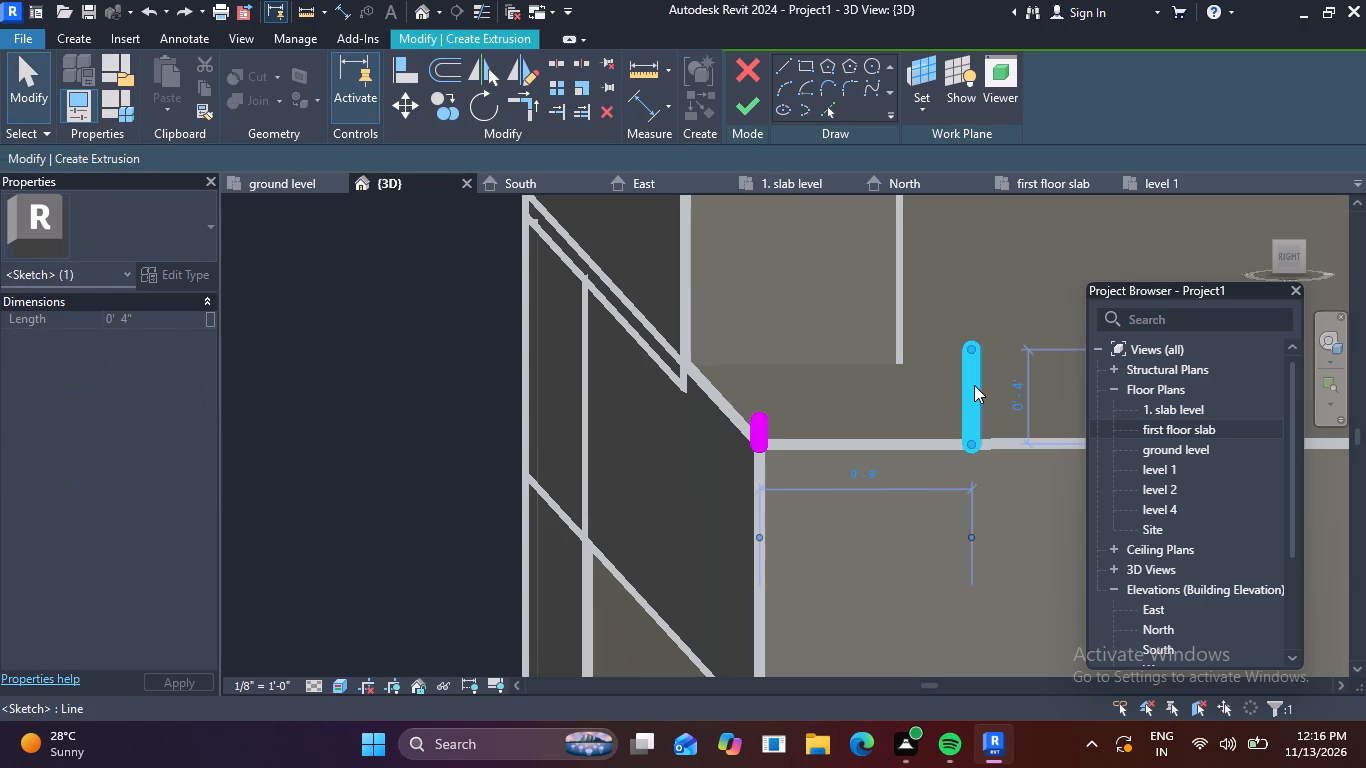
pyautogui.press('Delete')
pyautogui.click(761, 430)
pyautogui.press('Delete')
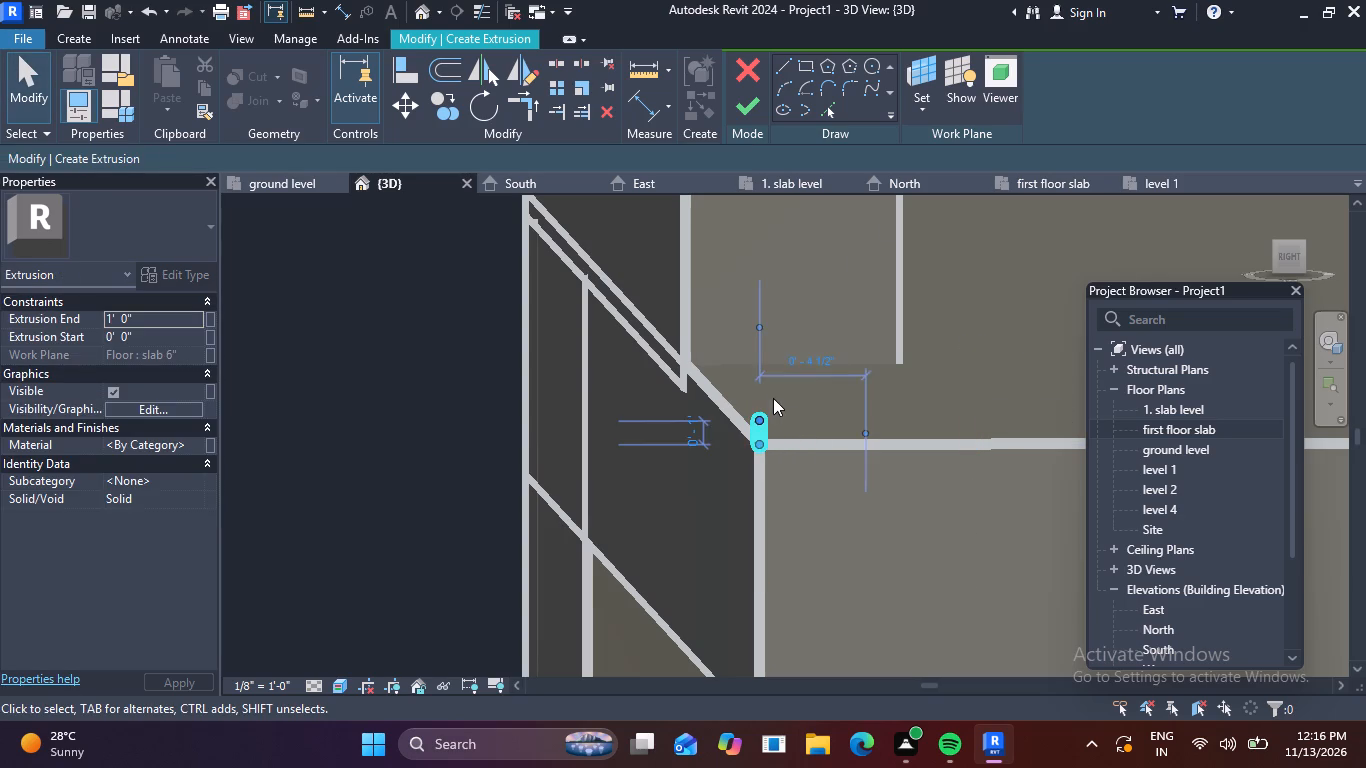
# Sketch a 5" vertical line up from the slab's top front corner and a 1" line towards the front from its top.
pyautogui.click(782, 66)
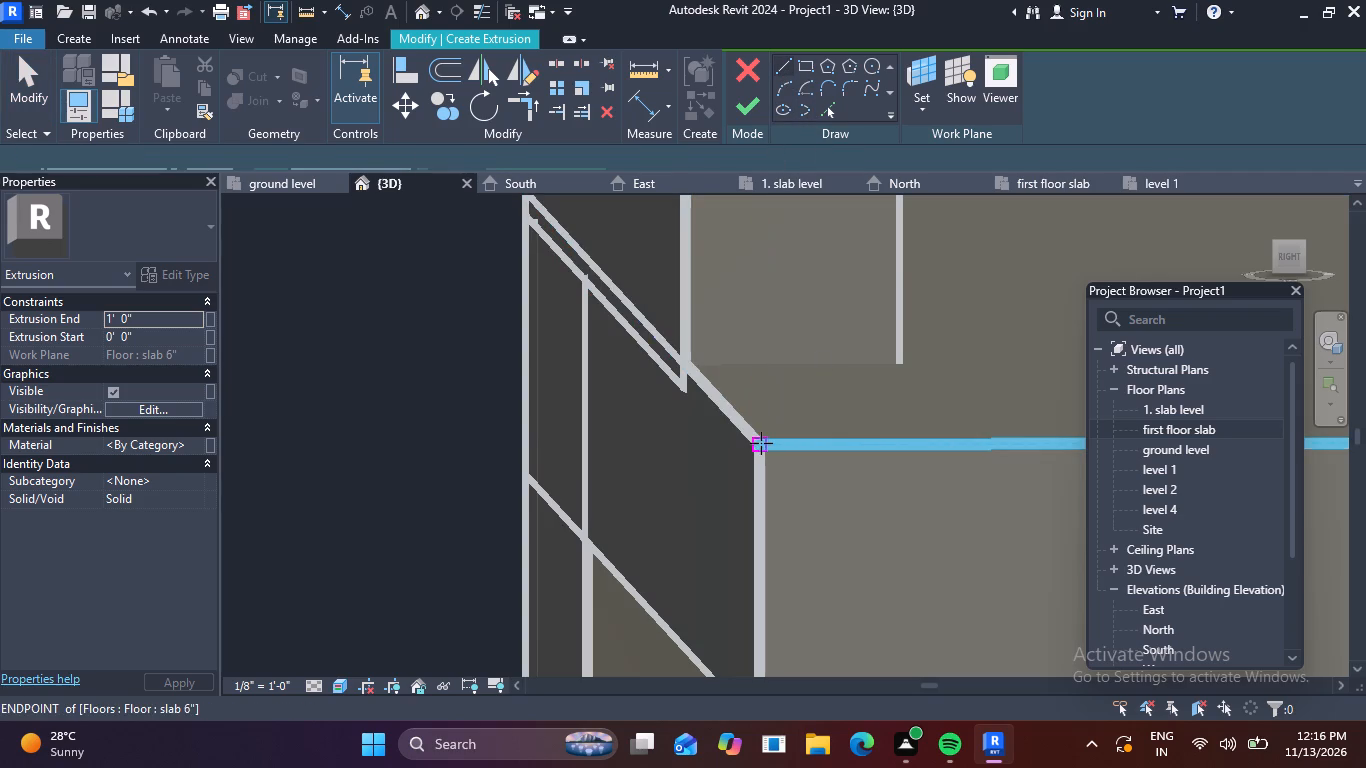
pyautogui.click(761, 443)
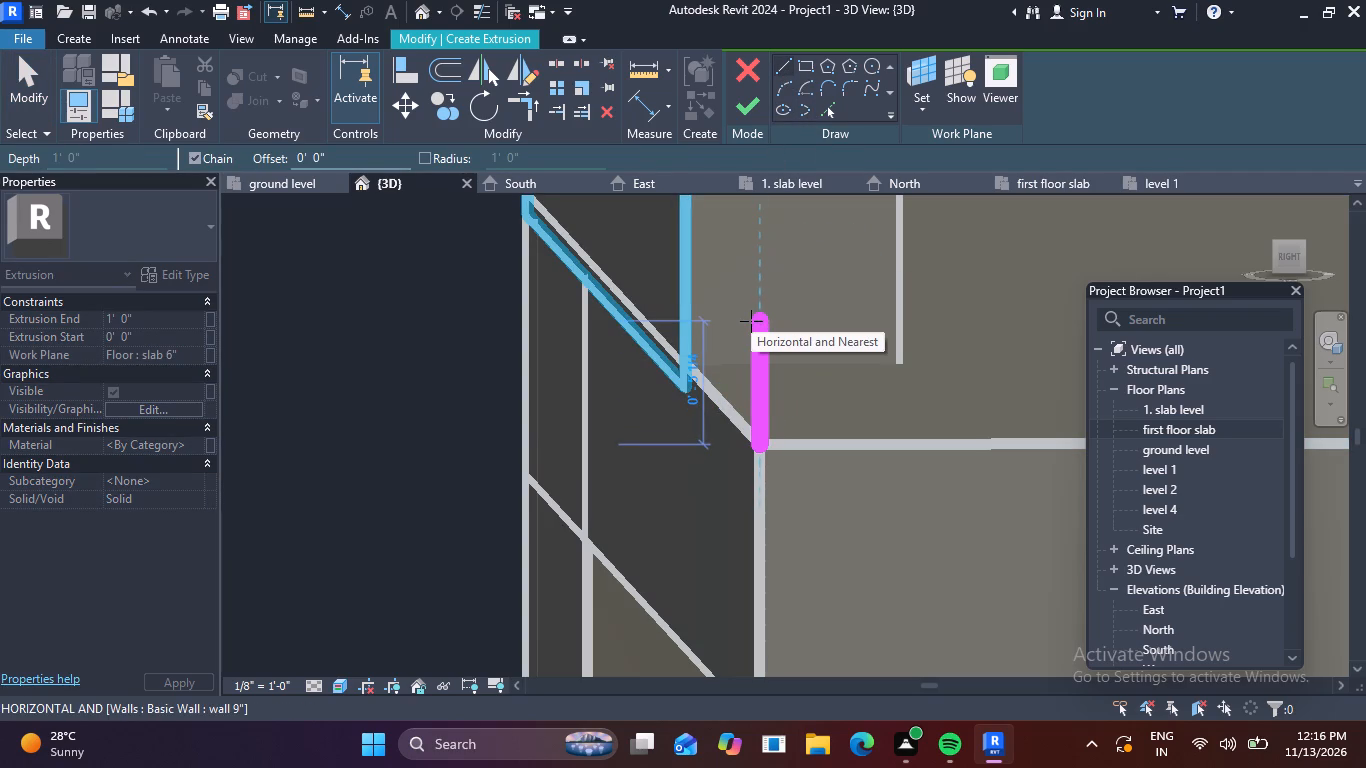
pyautogui.press('5')
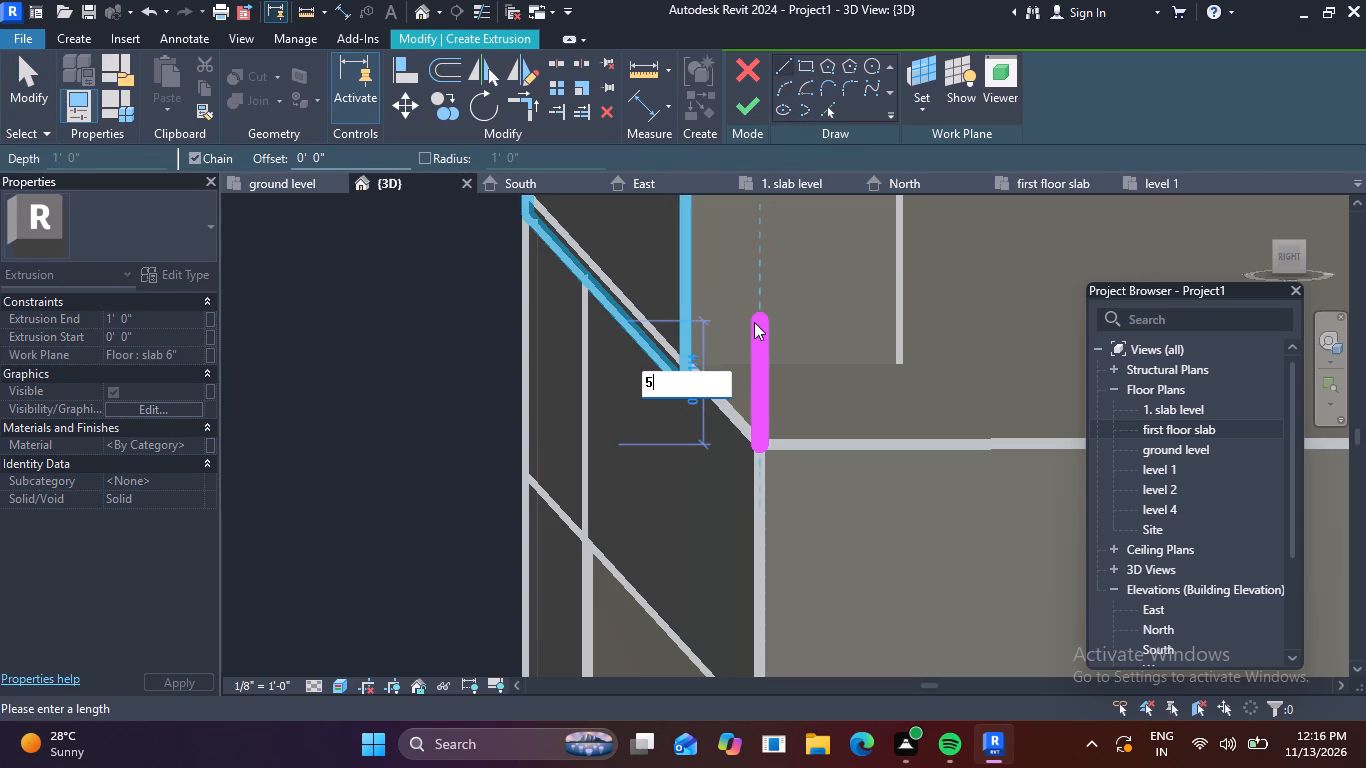
pyautogui.hotkey('shift', '"')
pyautogui.press('Return')
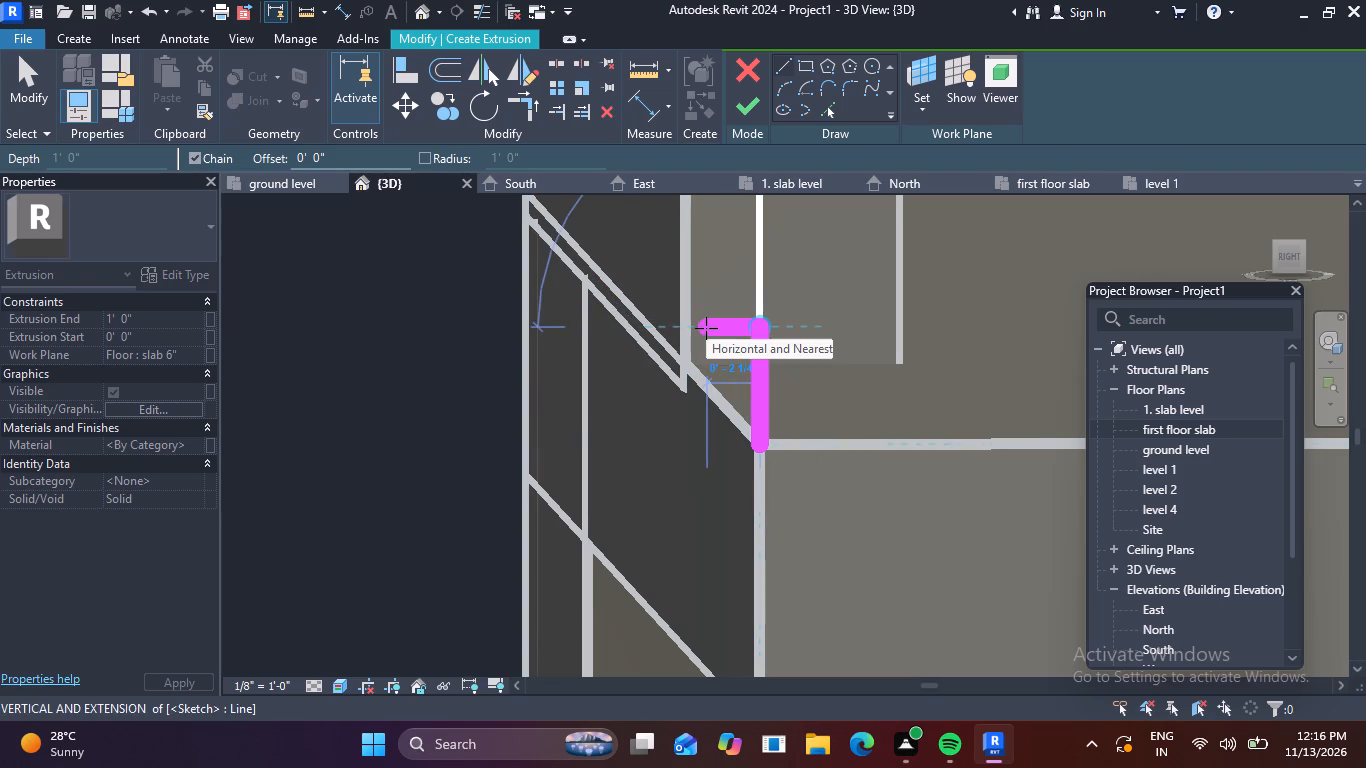
pyautogui.press('1')
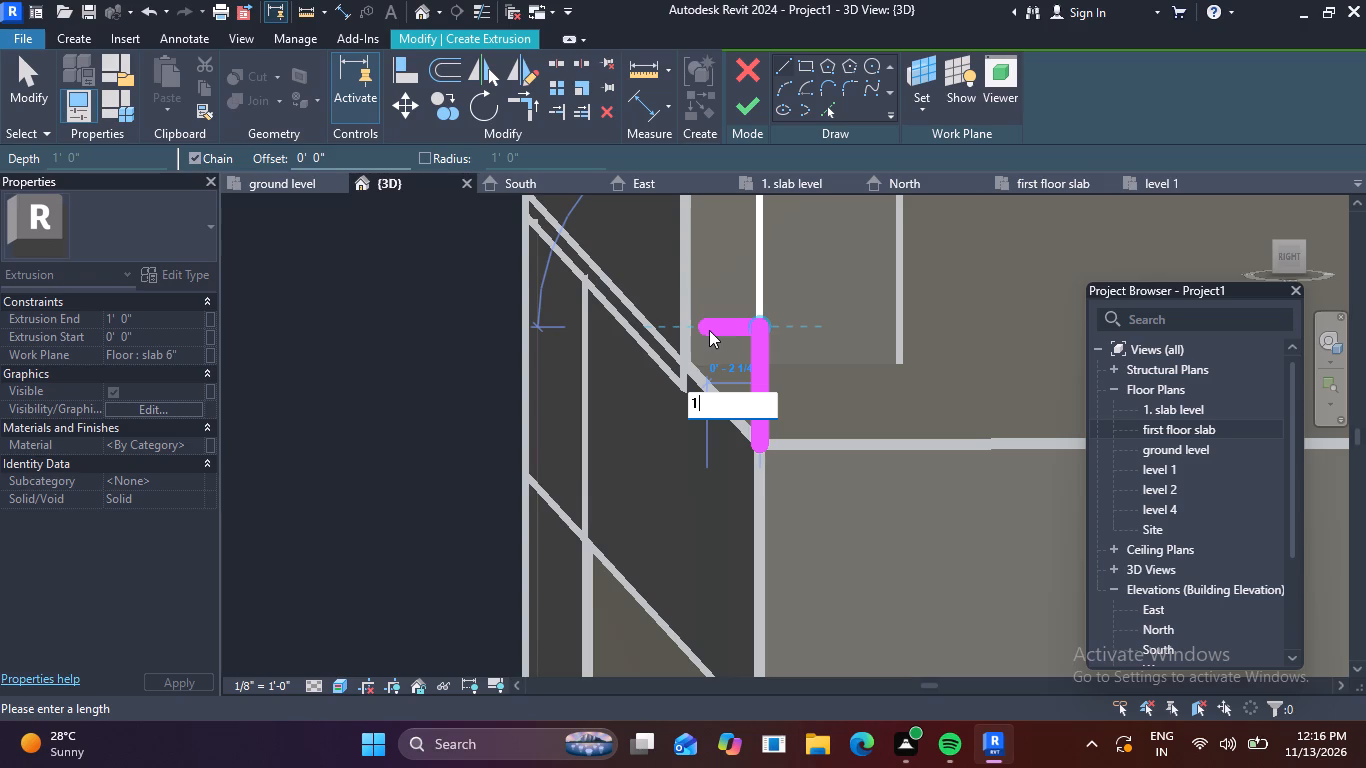
pyautogui.hotkey('shift', '"')
pyautogui.press('Return')
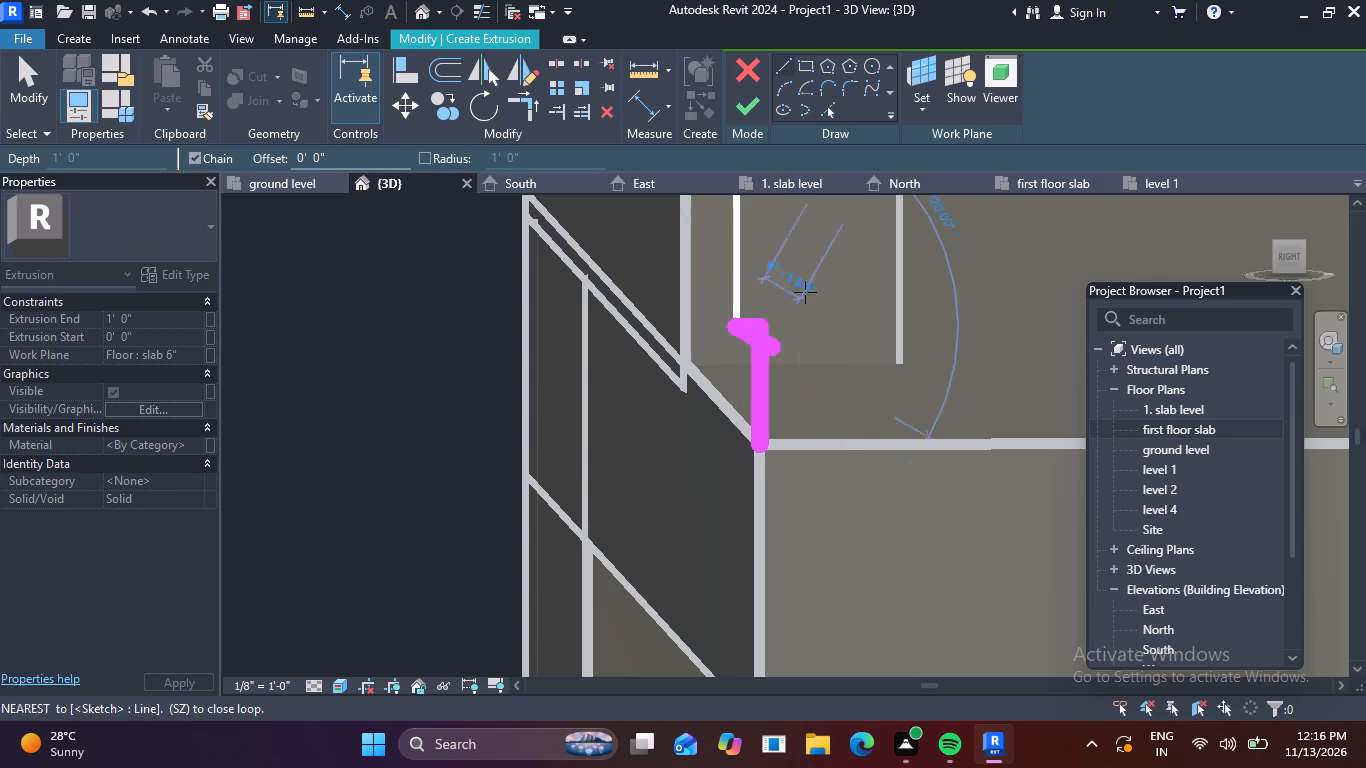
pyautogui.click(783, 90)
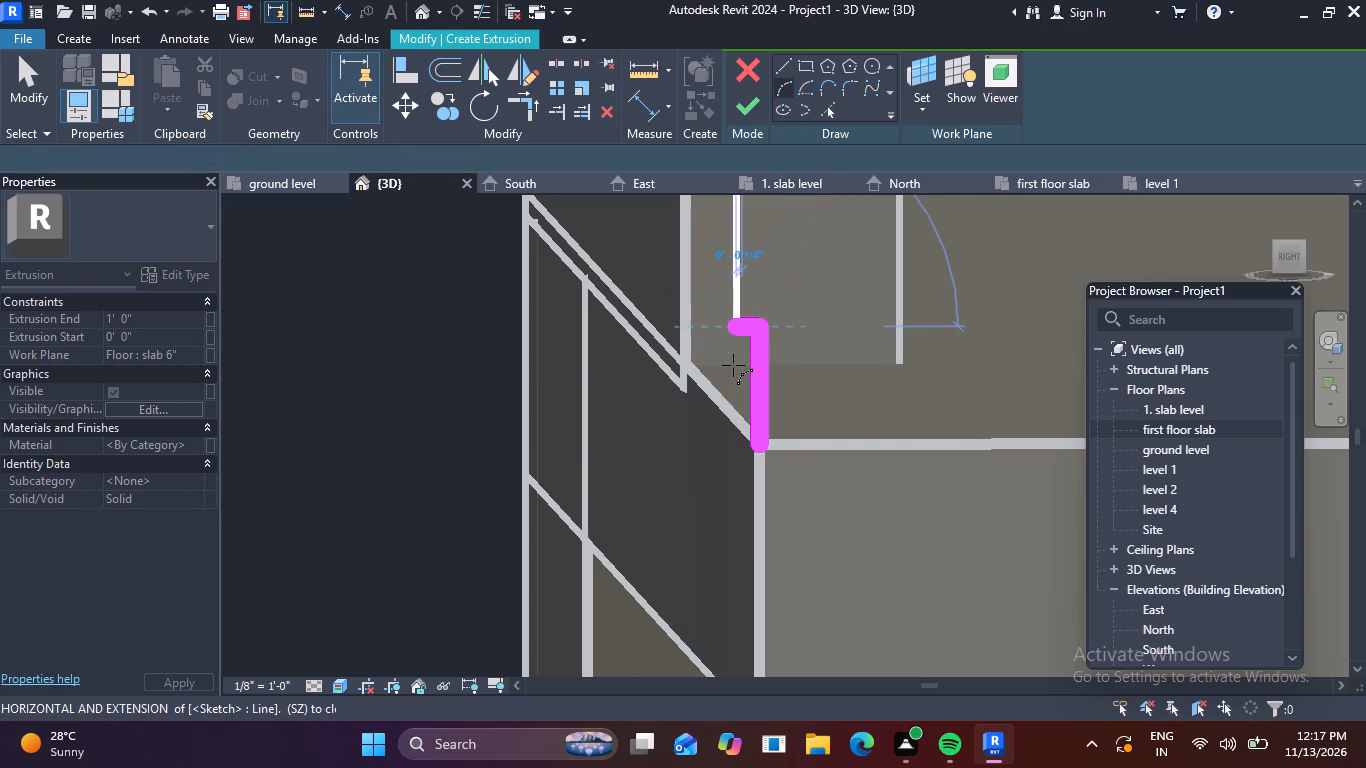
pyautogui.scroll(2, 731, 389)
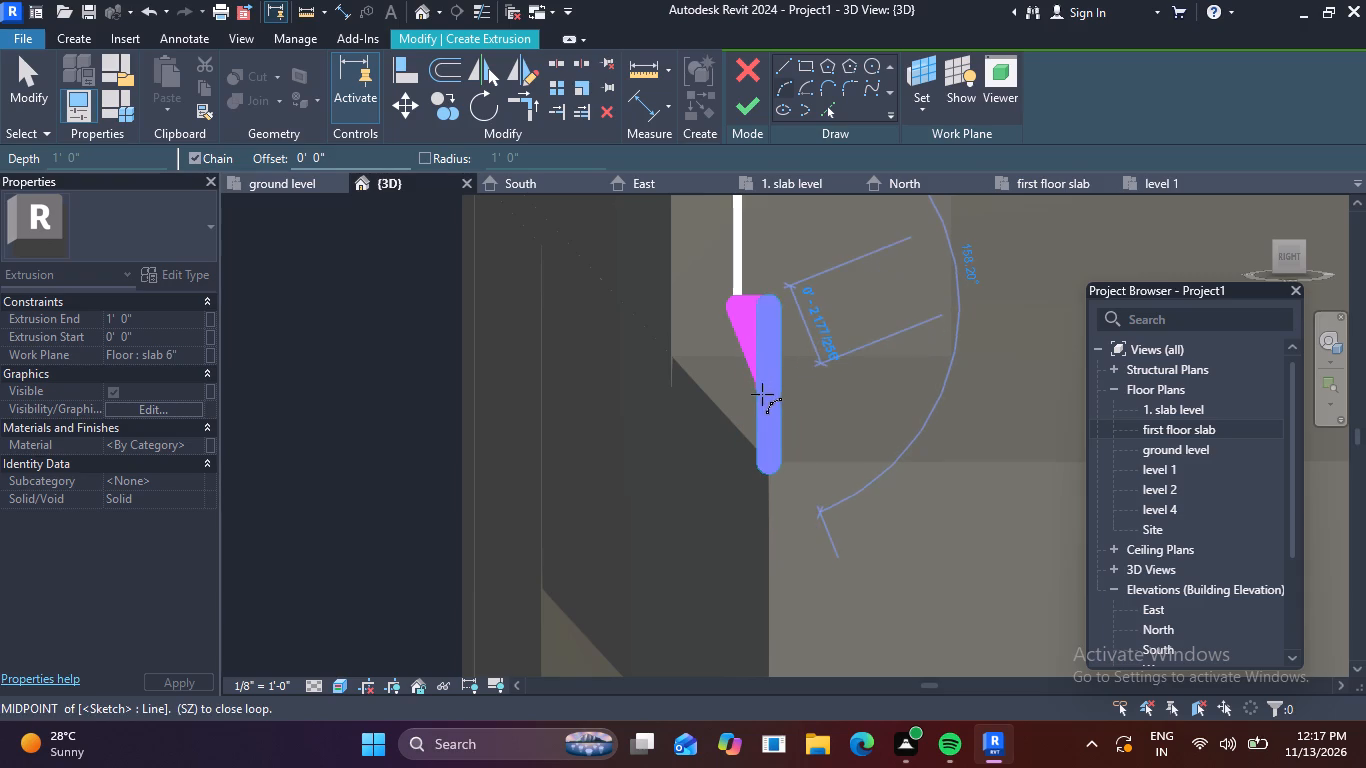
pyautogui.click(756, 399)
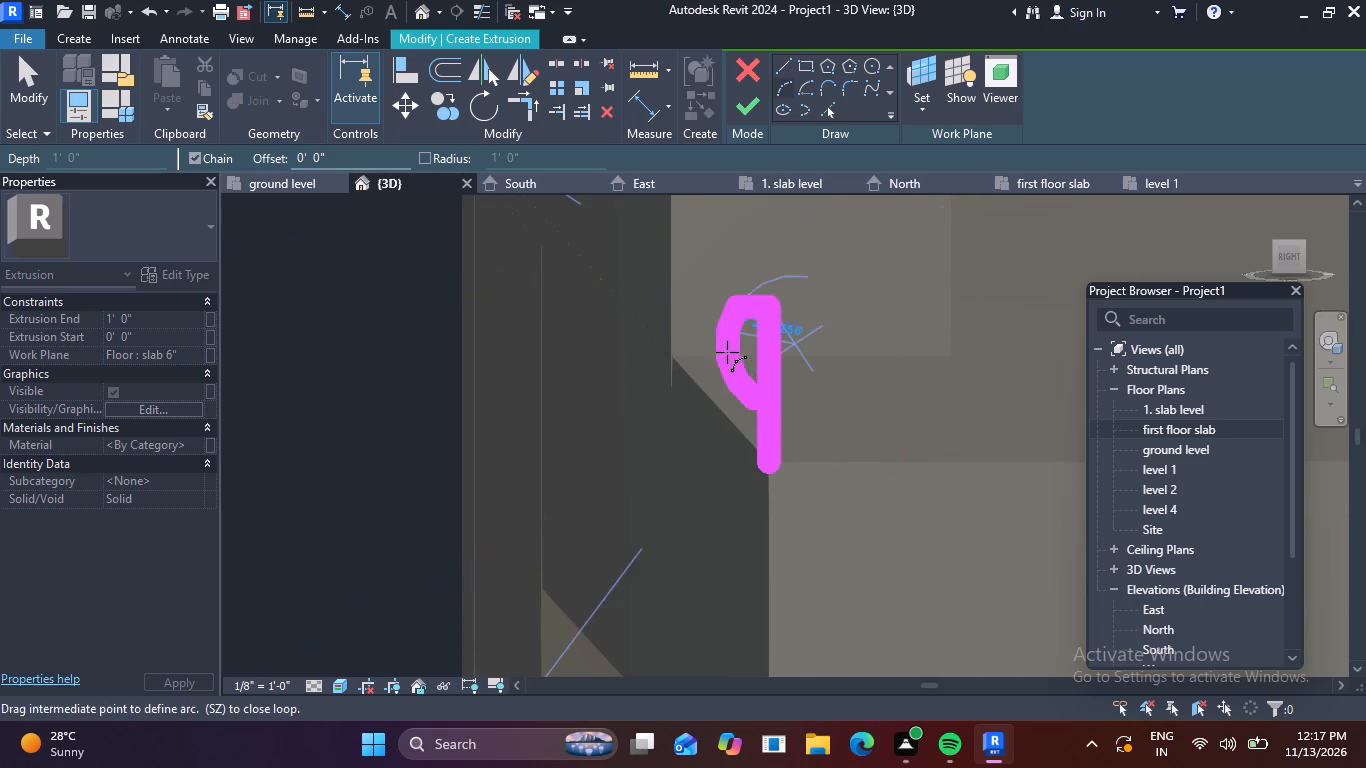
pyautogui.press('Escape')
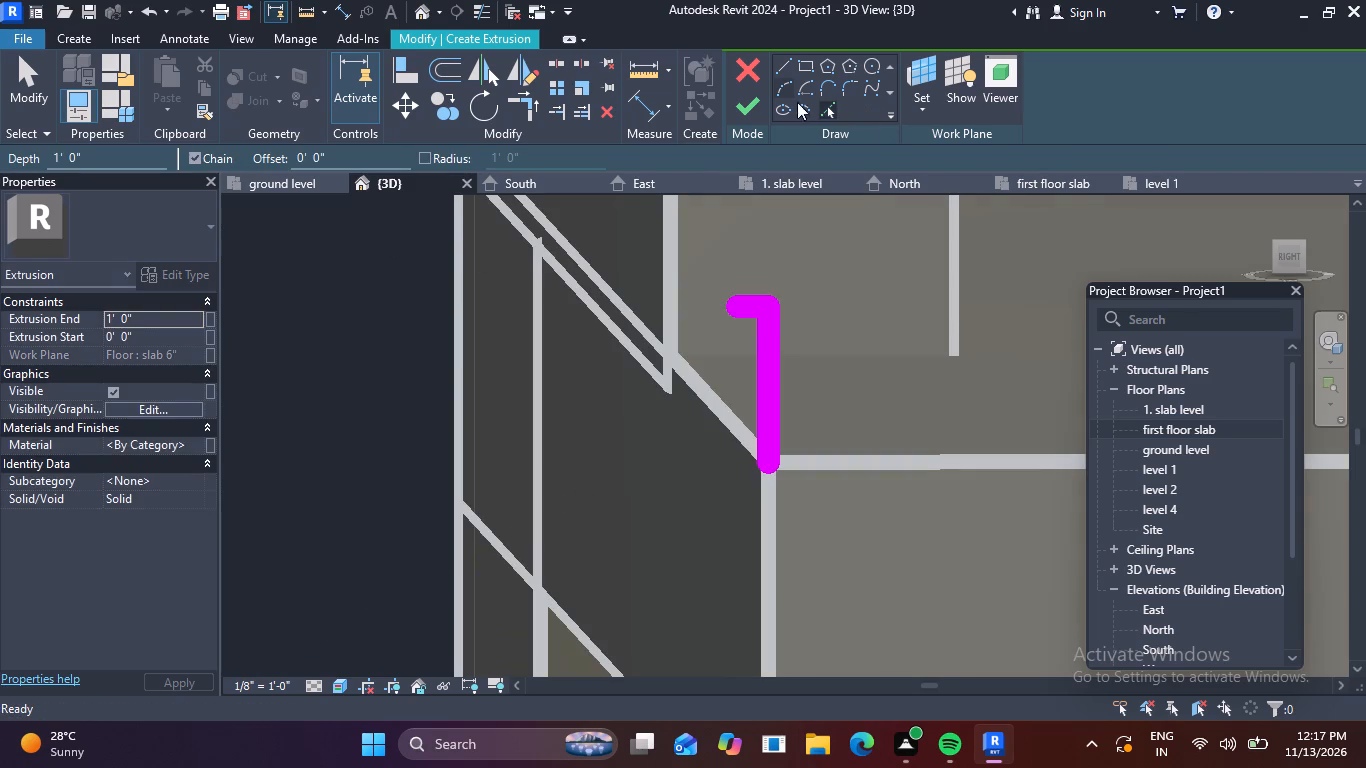
# Sketch a 1" vertical line downwards from the front end of the profile's 1" top line.
pyautogui.click(780, 64)
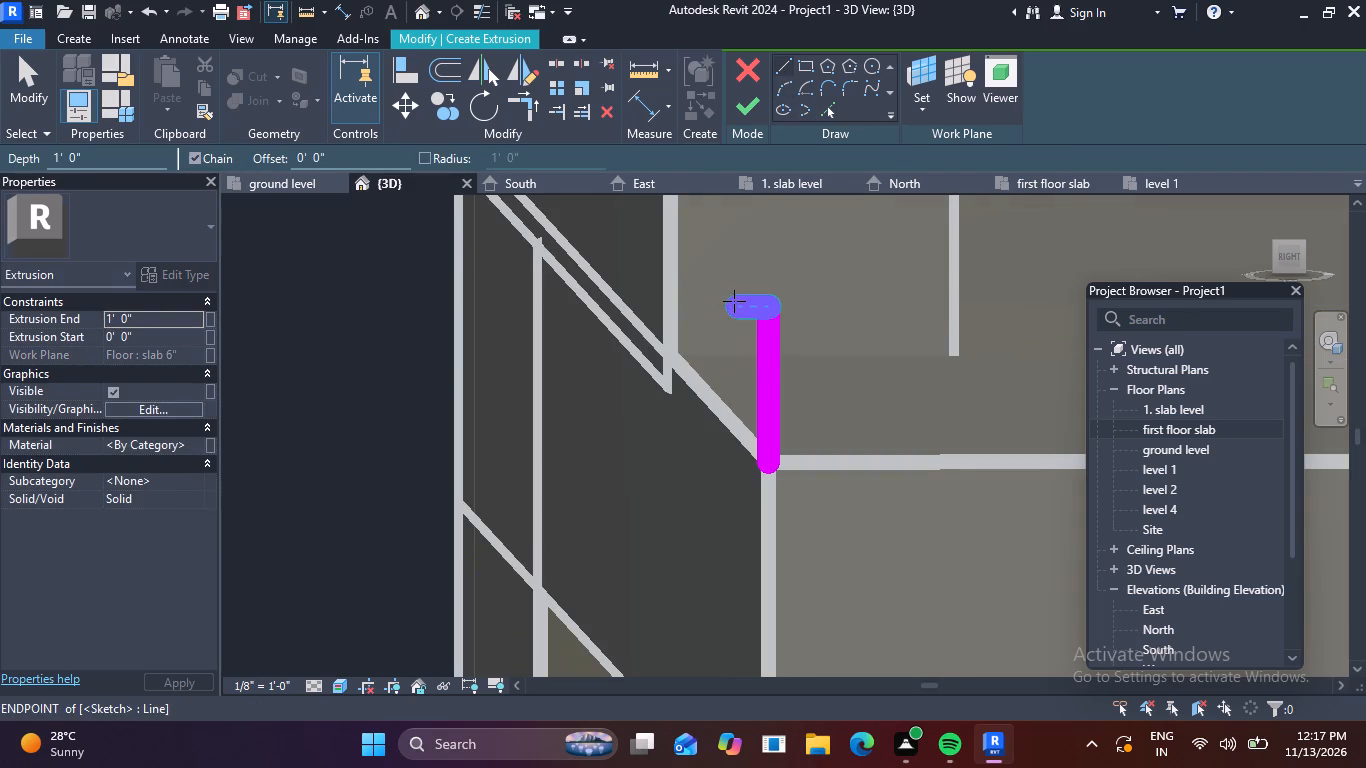
pyautogui.click(731, 310)
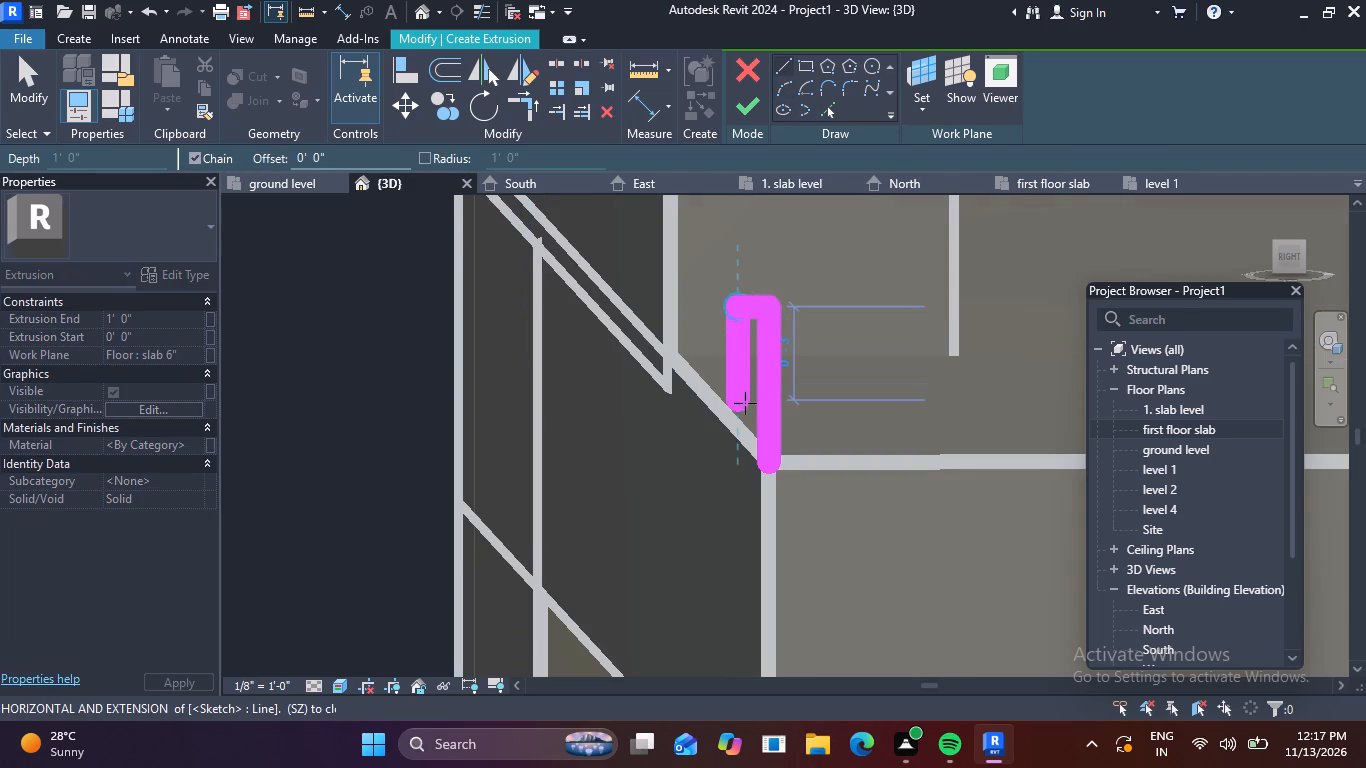
pyautogui.press('1')
pyautogui.hotkey('shift', '"')
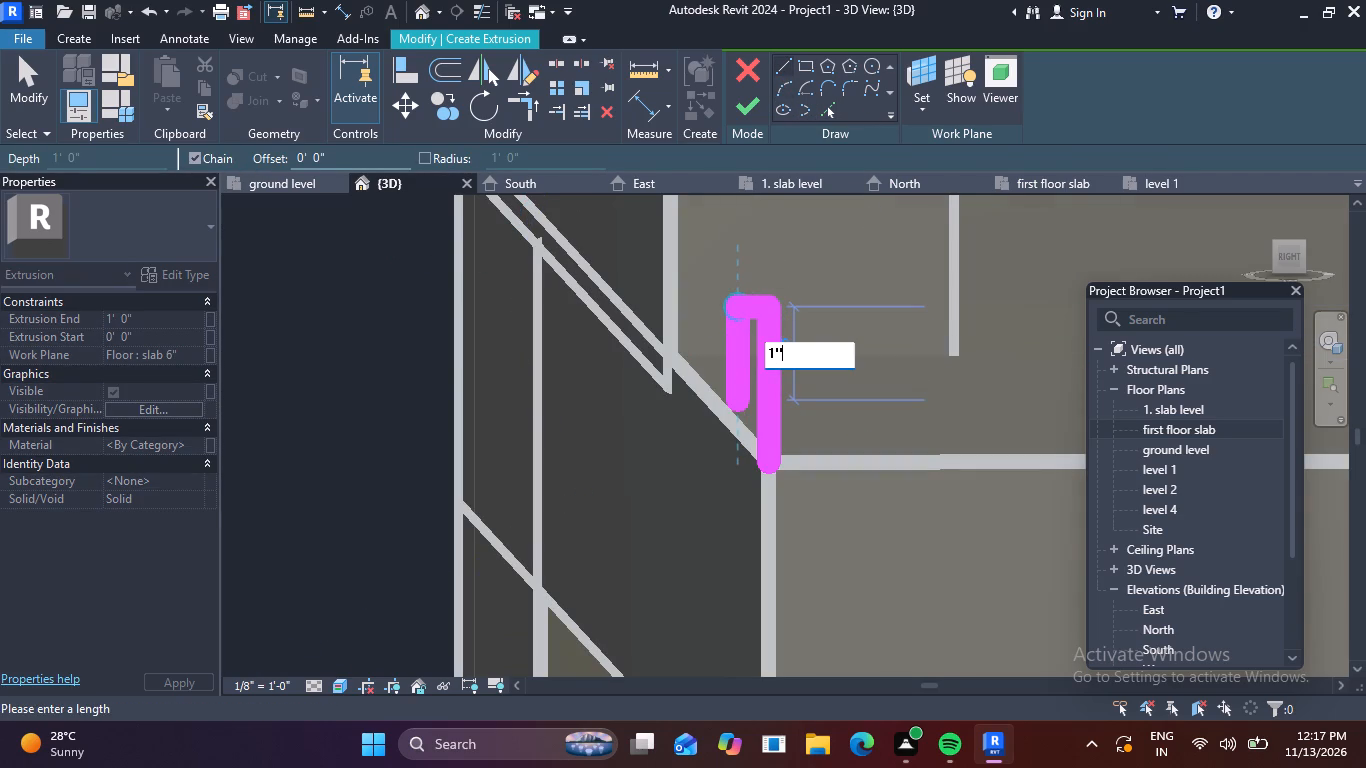
pyautogui.press('Return')
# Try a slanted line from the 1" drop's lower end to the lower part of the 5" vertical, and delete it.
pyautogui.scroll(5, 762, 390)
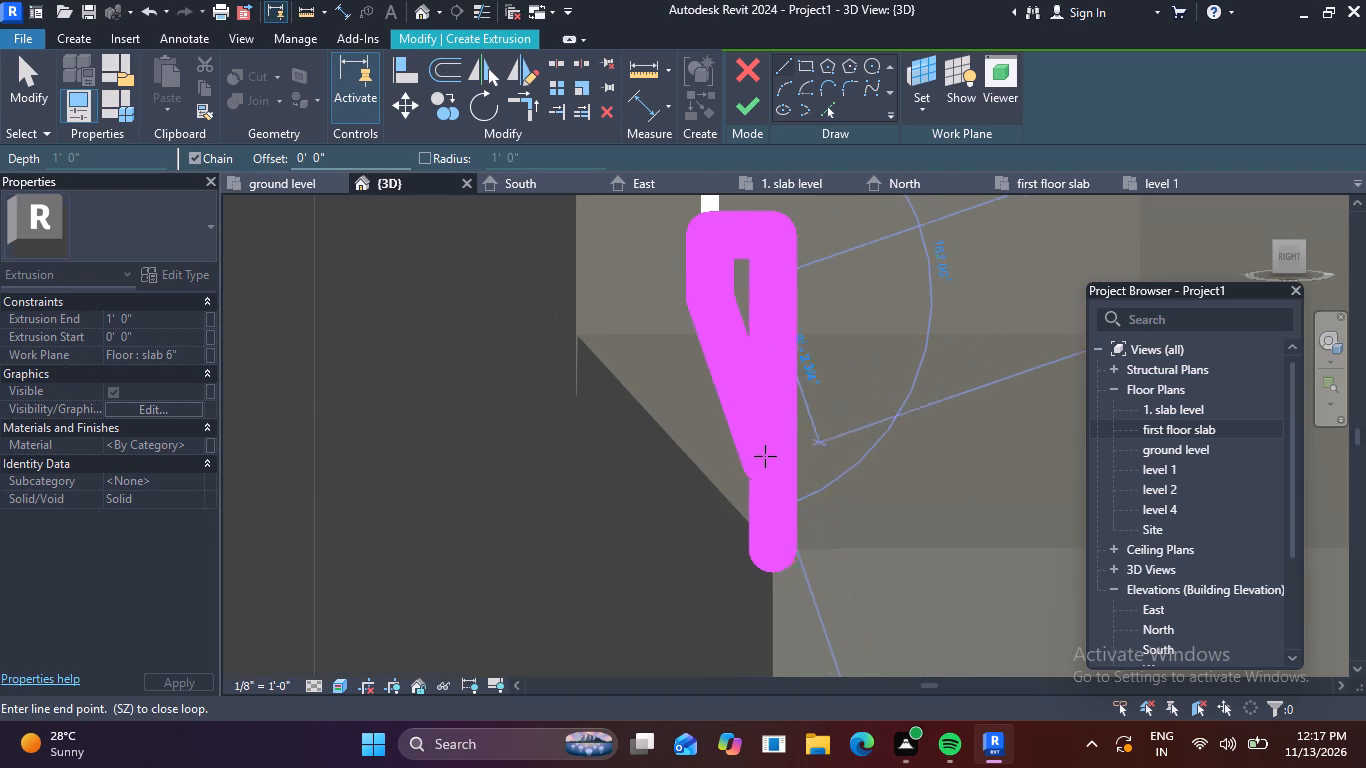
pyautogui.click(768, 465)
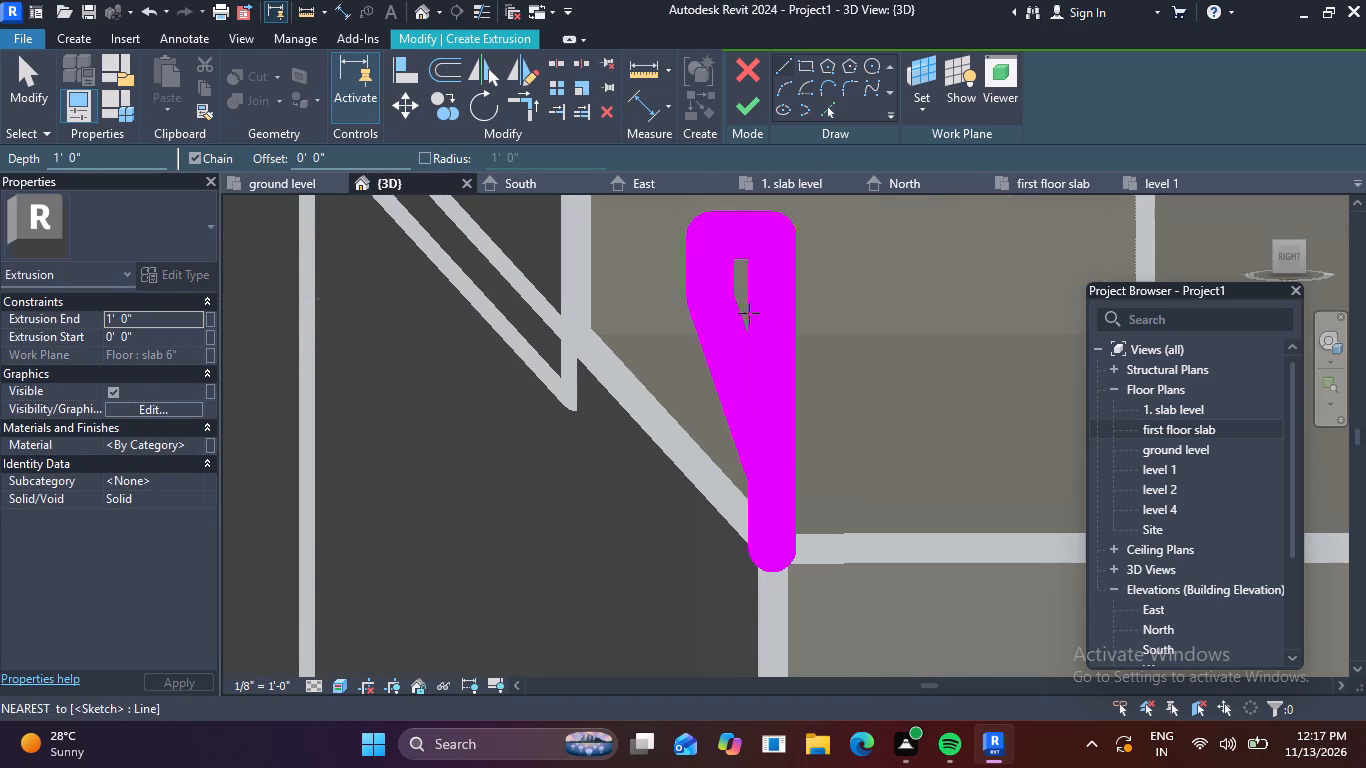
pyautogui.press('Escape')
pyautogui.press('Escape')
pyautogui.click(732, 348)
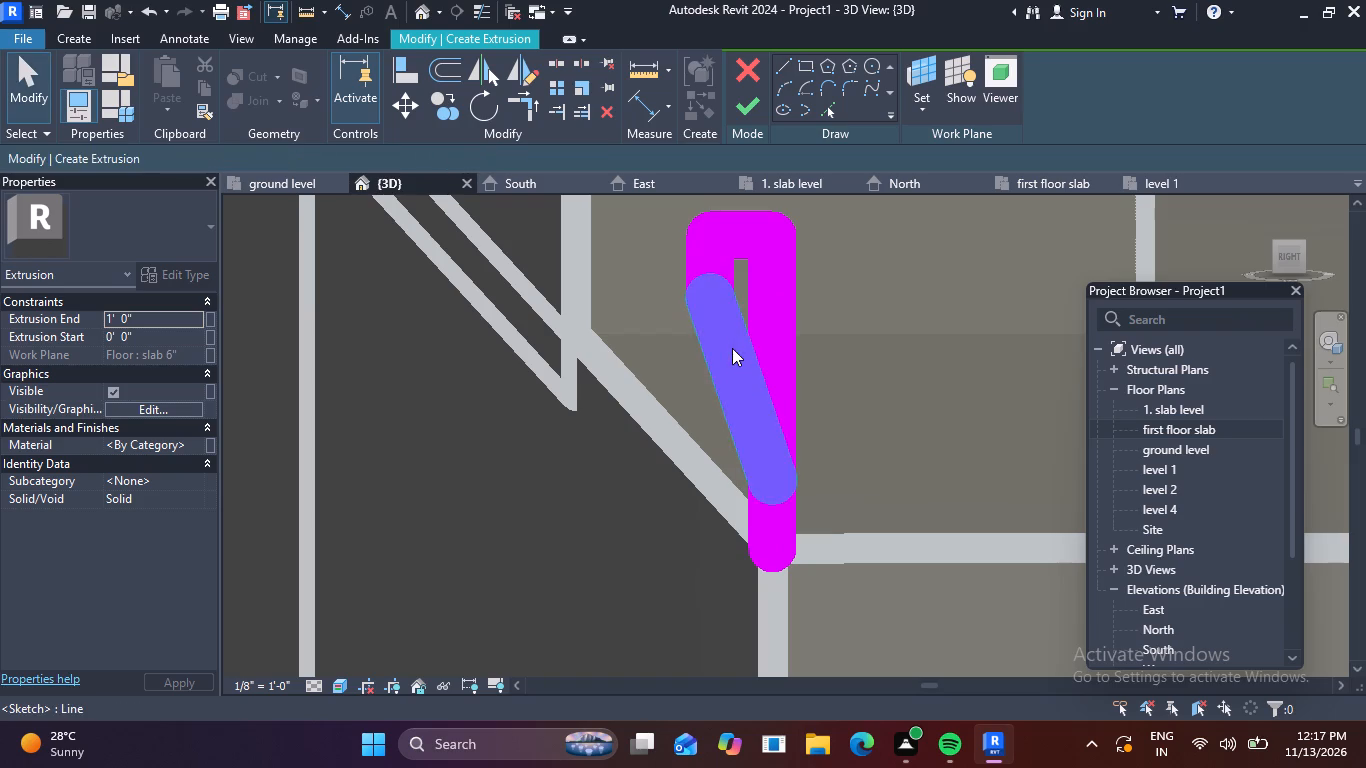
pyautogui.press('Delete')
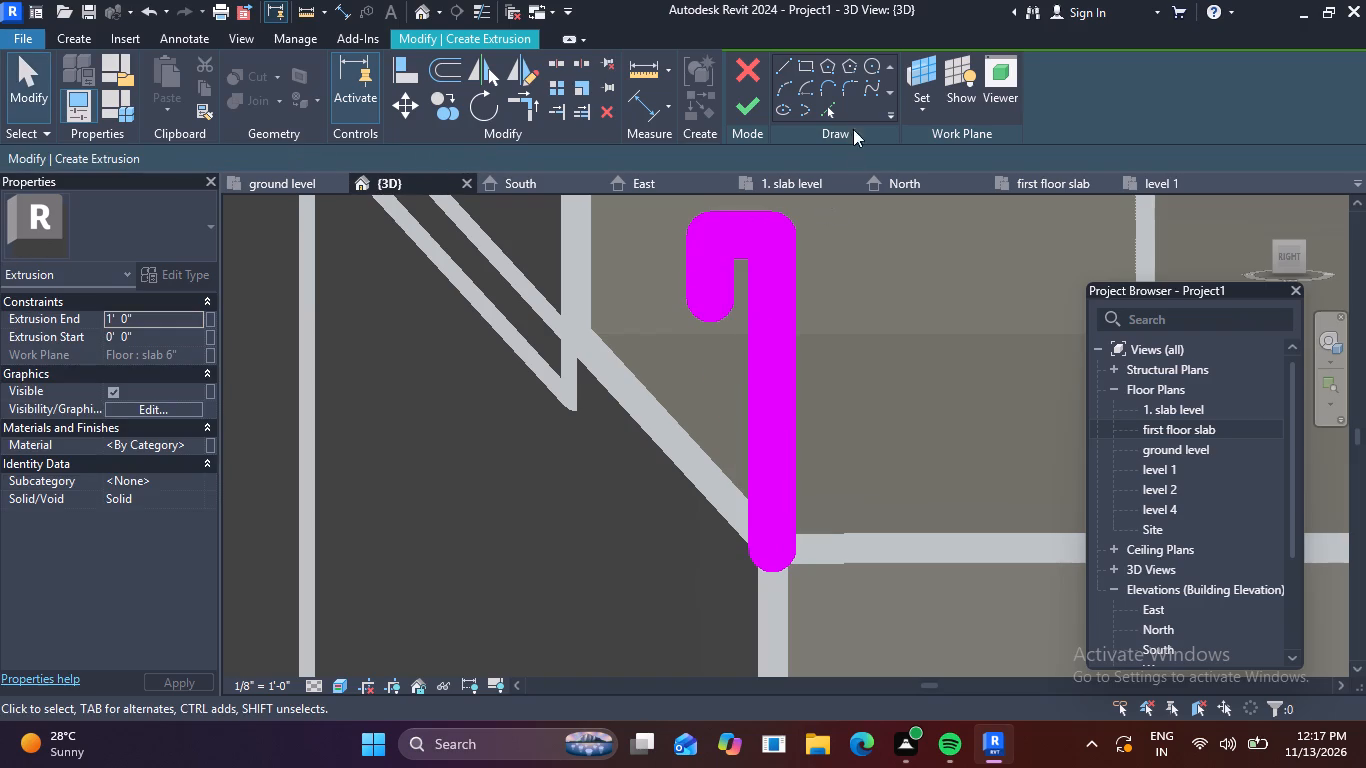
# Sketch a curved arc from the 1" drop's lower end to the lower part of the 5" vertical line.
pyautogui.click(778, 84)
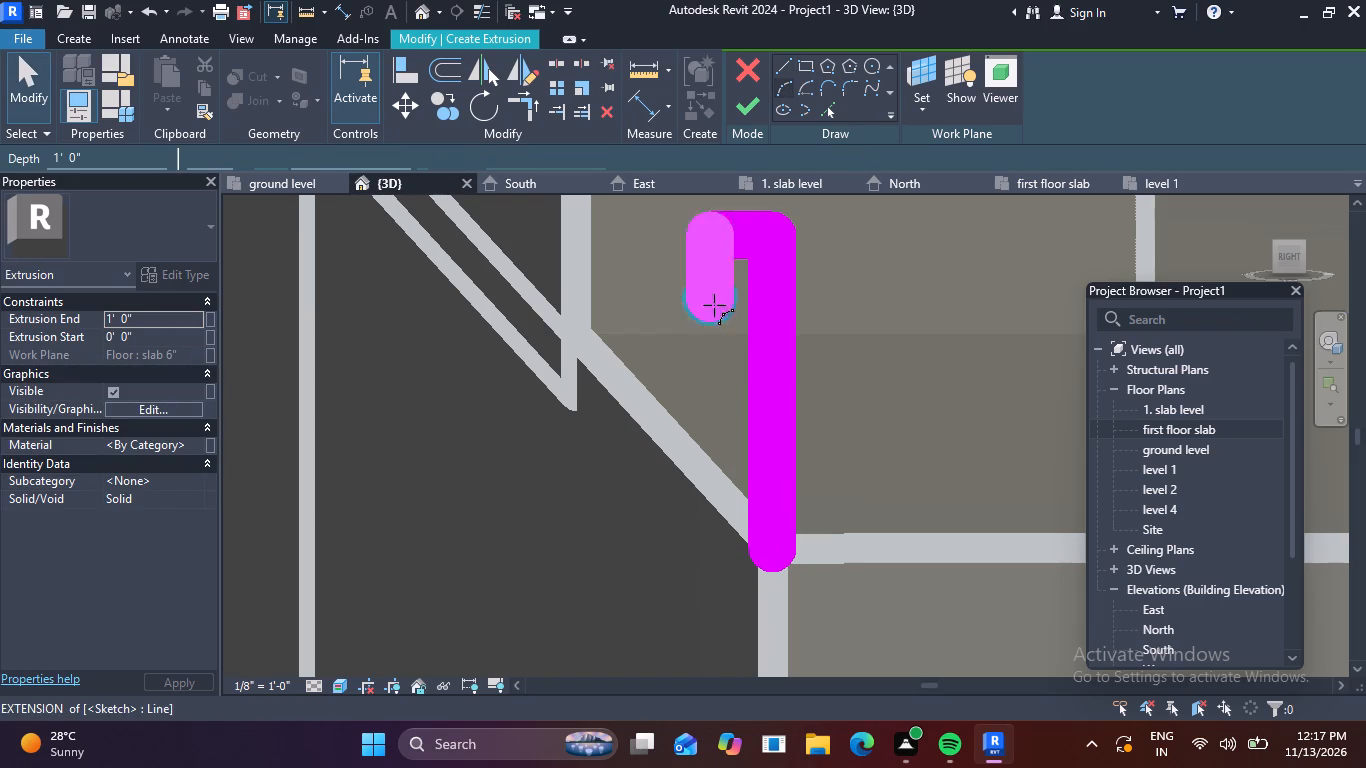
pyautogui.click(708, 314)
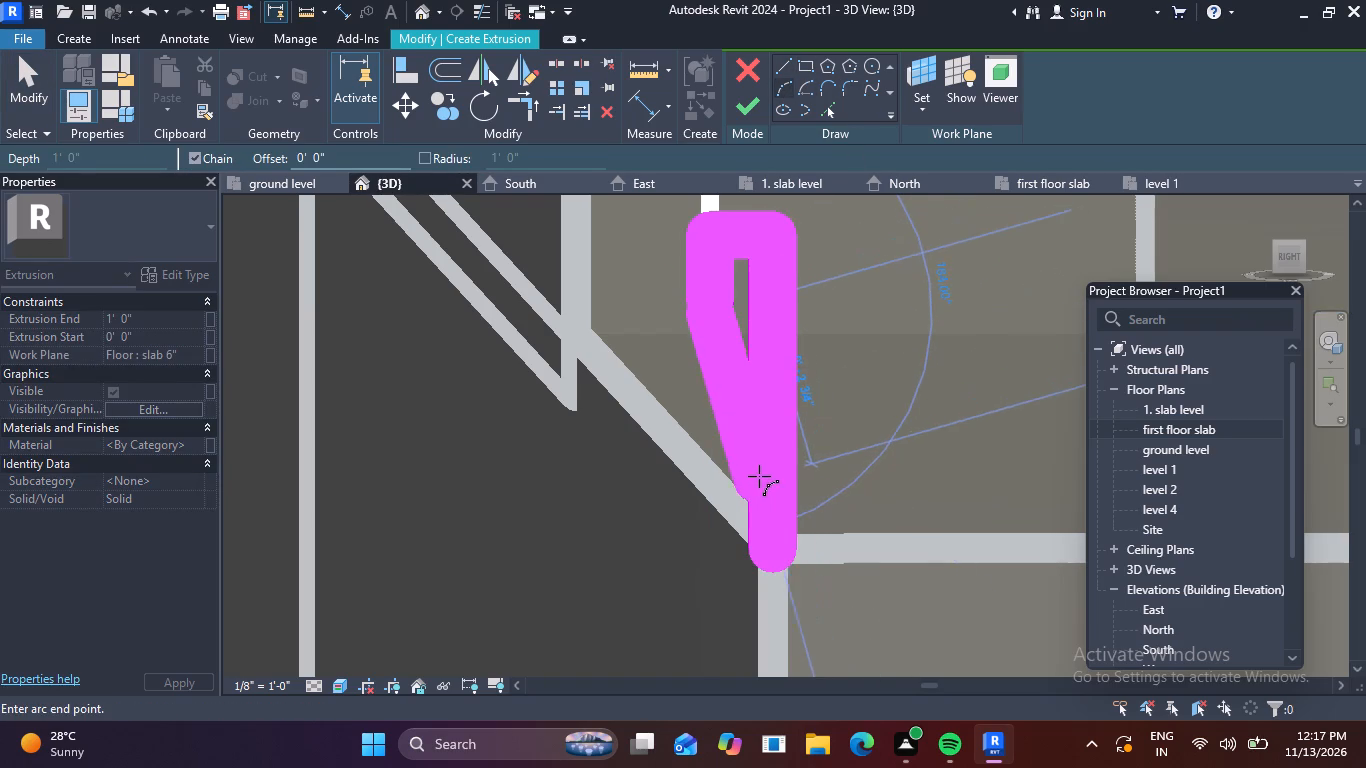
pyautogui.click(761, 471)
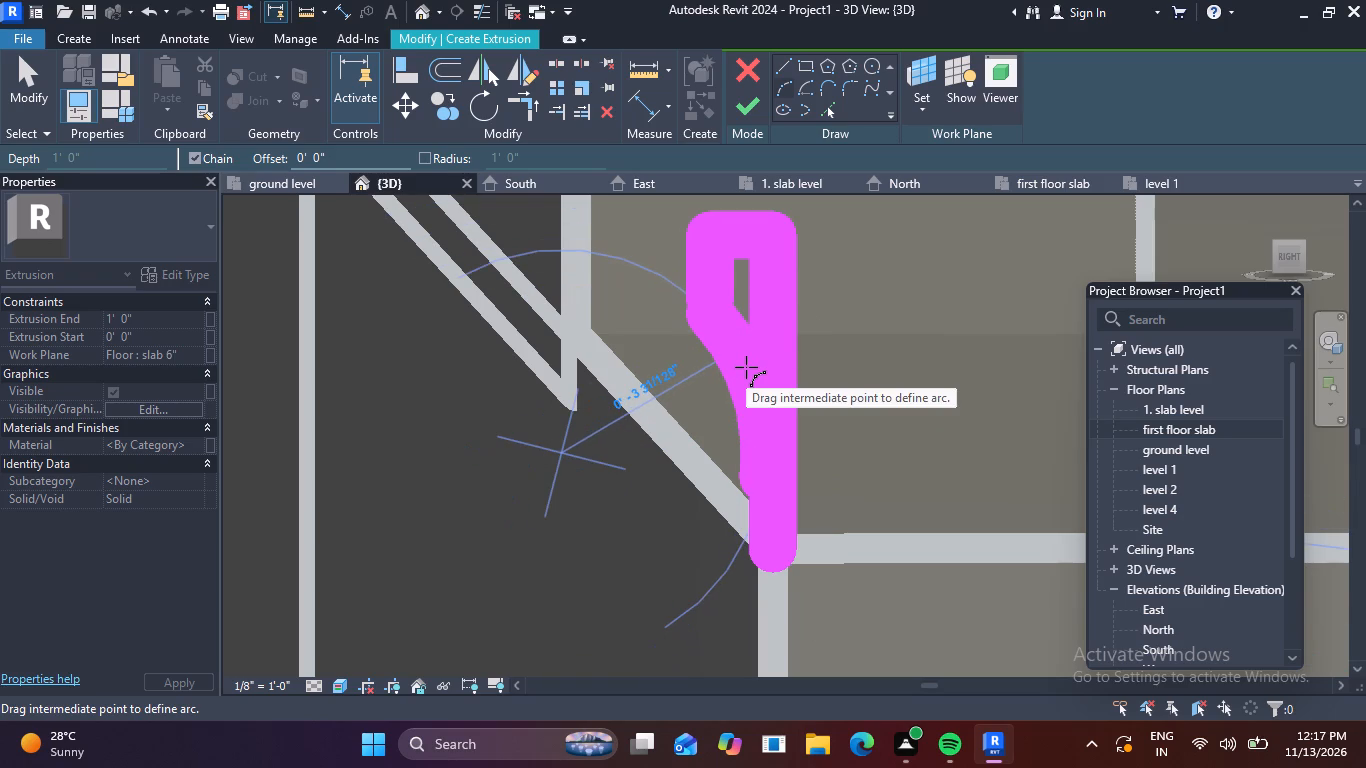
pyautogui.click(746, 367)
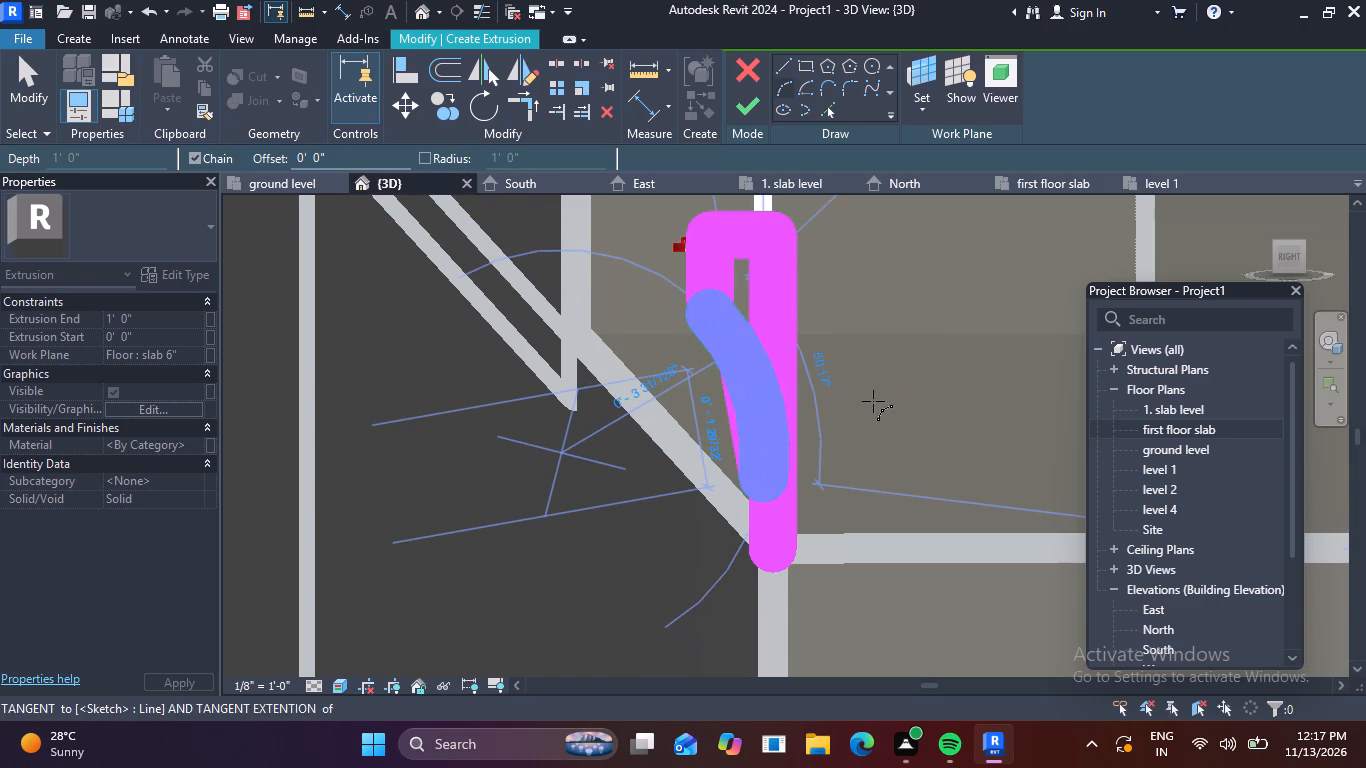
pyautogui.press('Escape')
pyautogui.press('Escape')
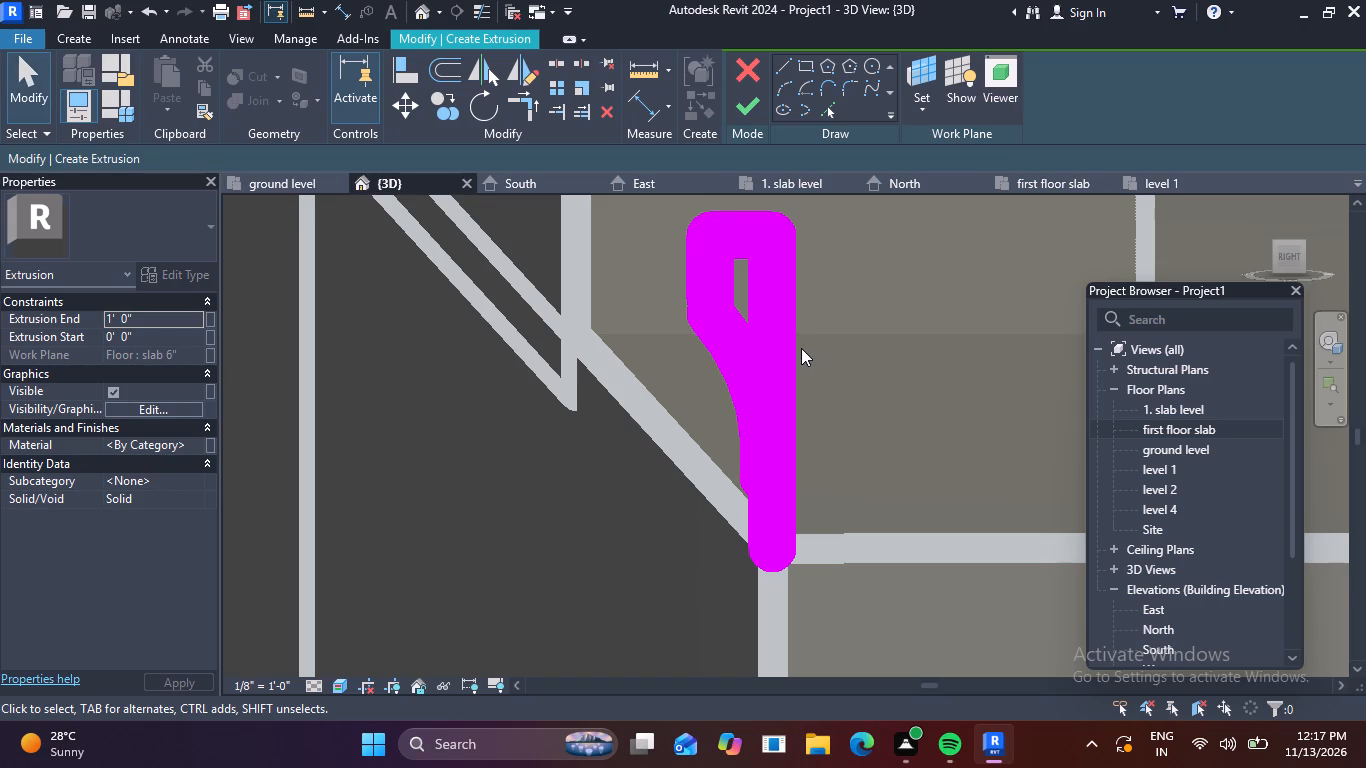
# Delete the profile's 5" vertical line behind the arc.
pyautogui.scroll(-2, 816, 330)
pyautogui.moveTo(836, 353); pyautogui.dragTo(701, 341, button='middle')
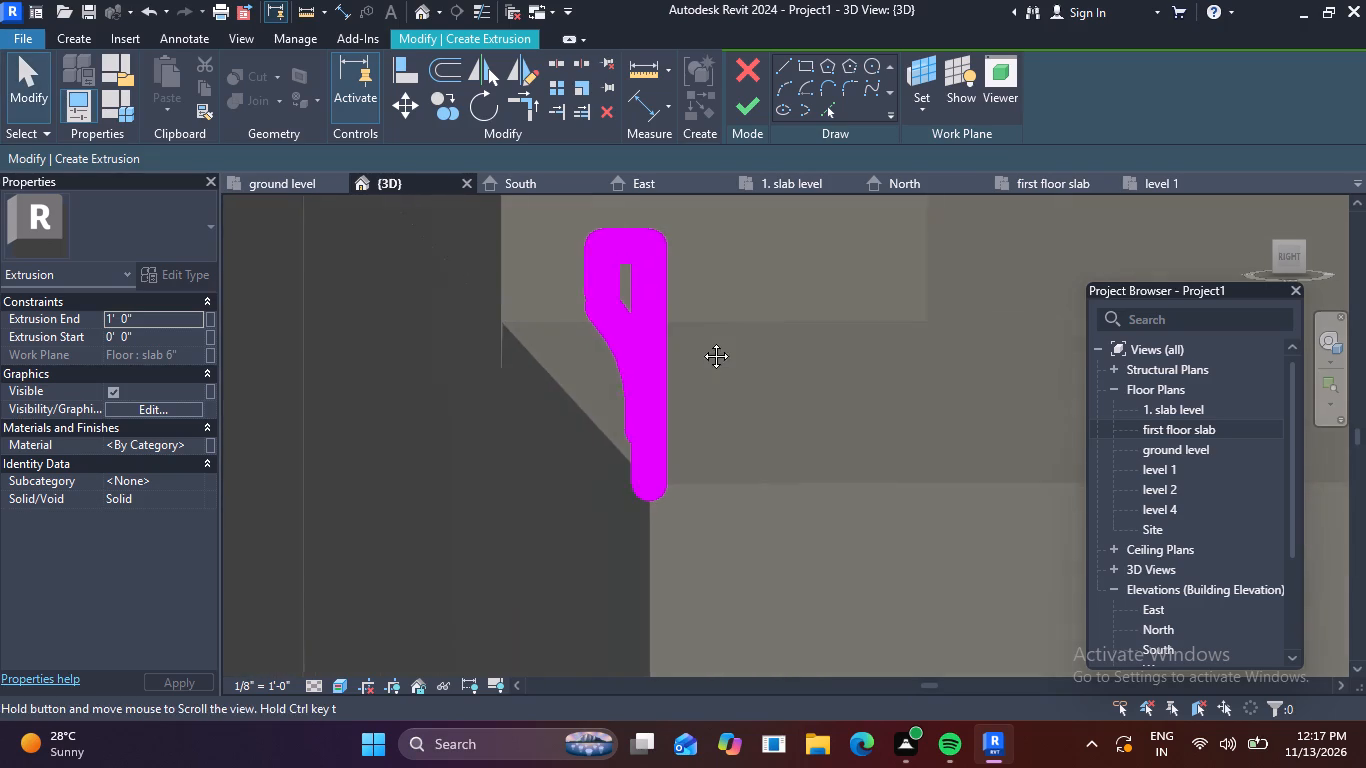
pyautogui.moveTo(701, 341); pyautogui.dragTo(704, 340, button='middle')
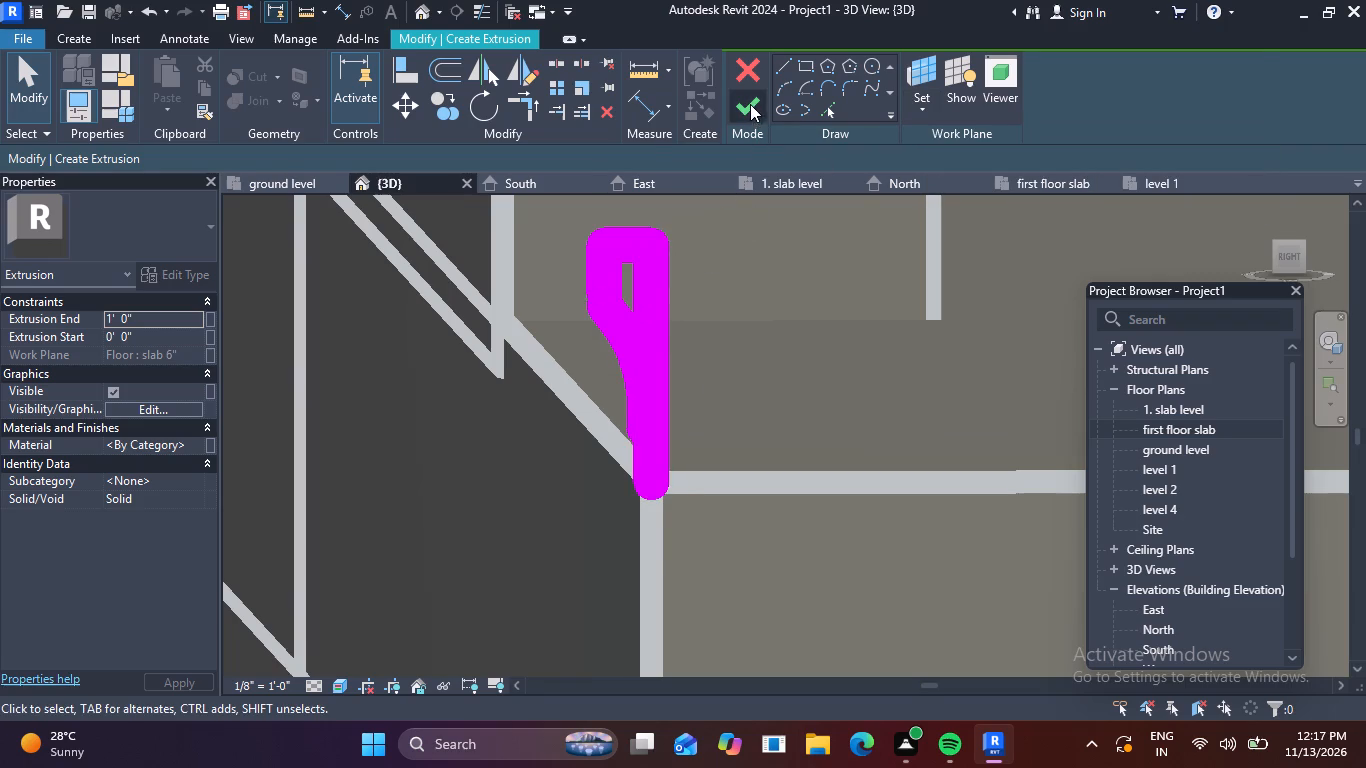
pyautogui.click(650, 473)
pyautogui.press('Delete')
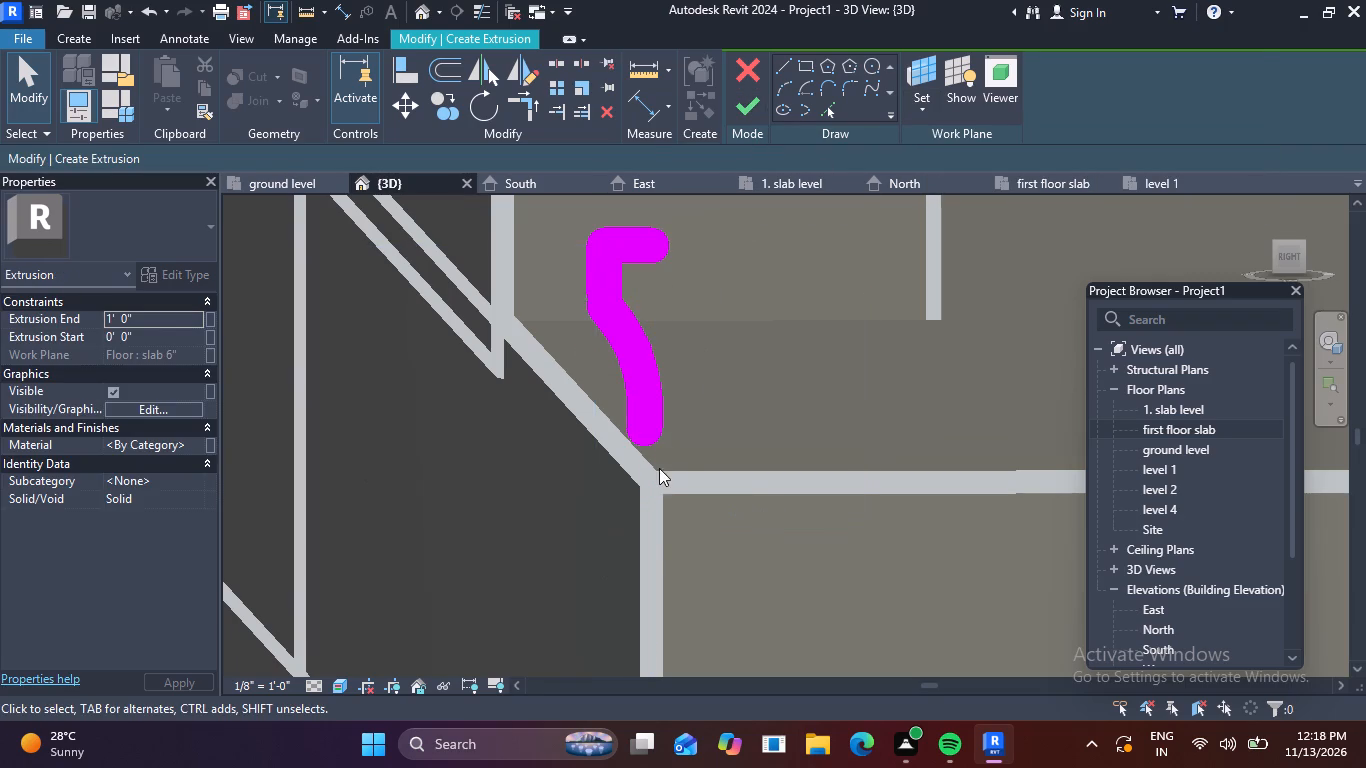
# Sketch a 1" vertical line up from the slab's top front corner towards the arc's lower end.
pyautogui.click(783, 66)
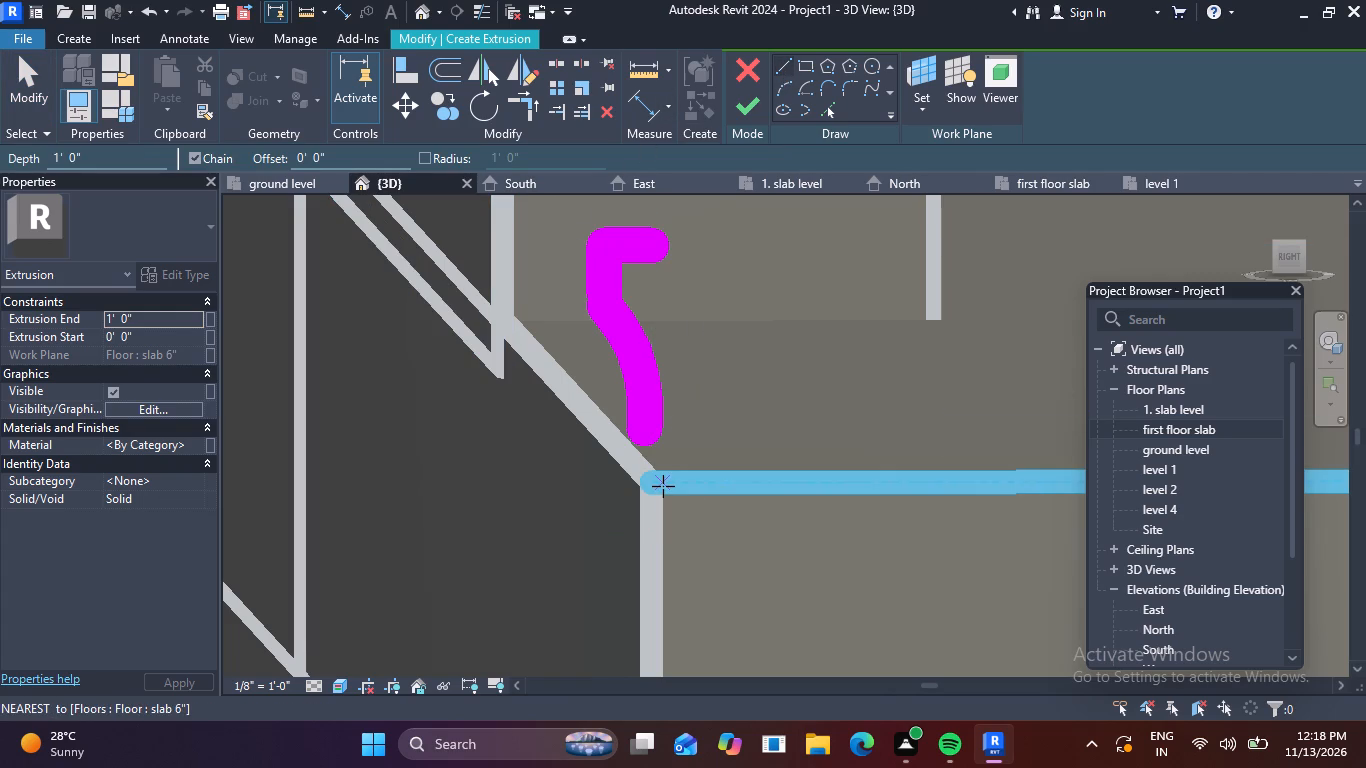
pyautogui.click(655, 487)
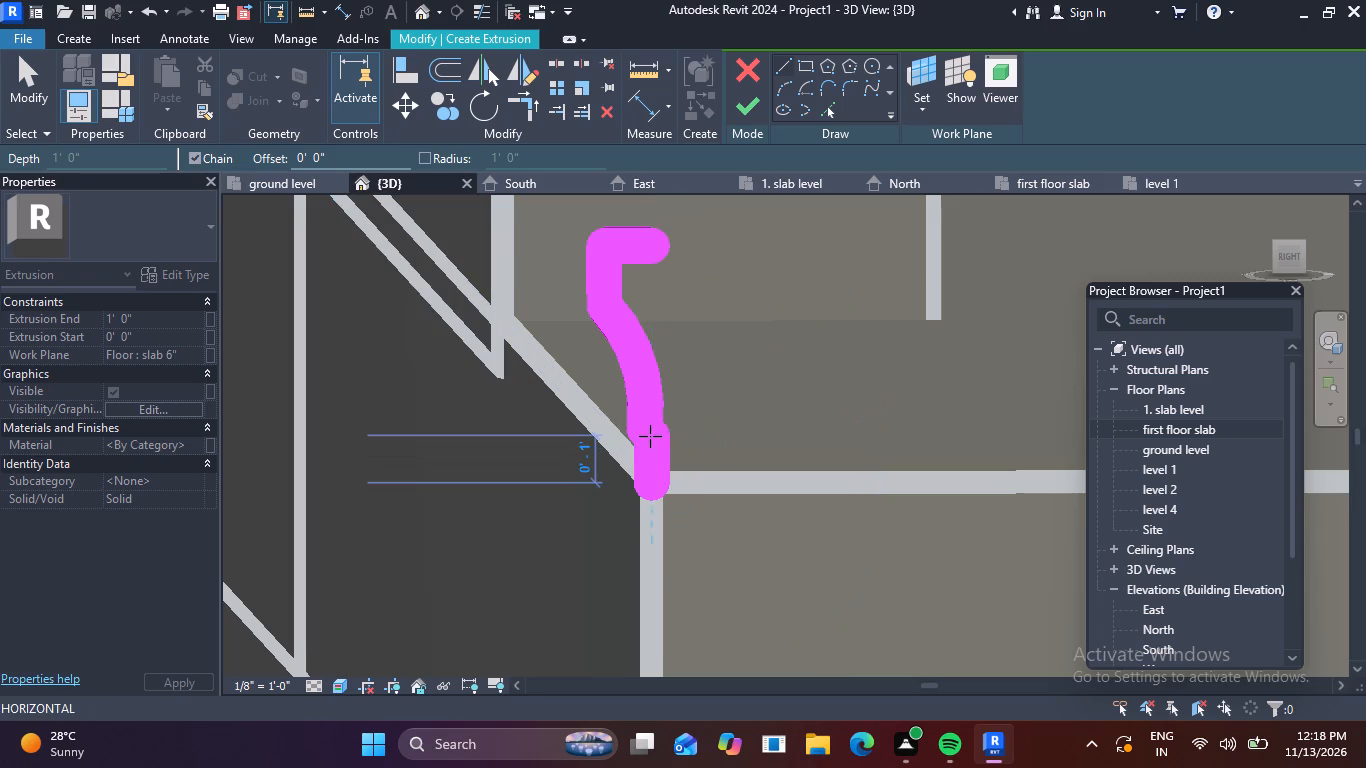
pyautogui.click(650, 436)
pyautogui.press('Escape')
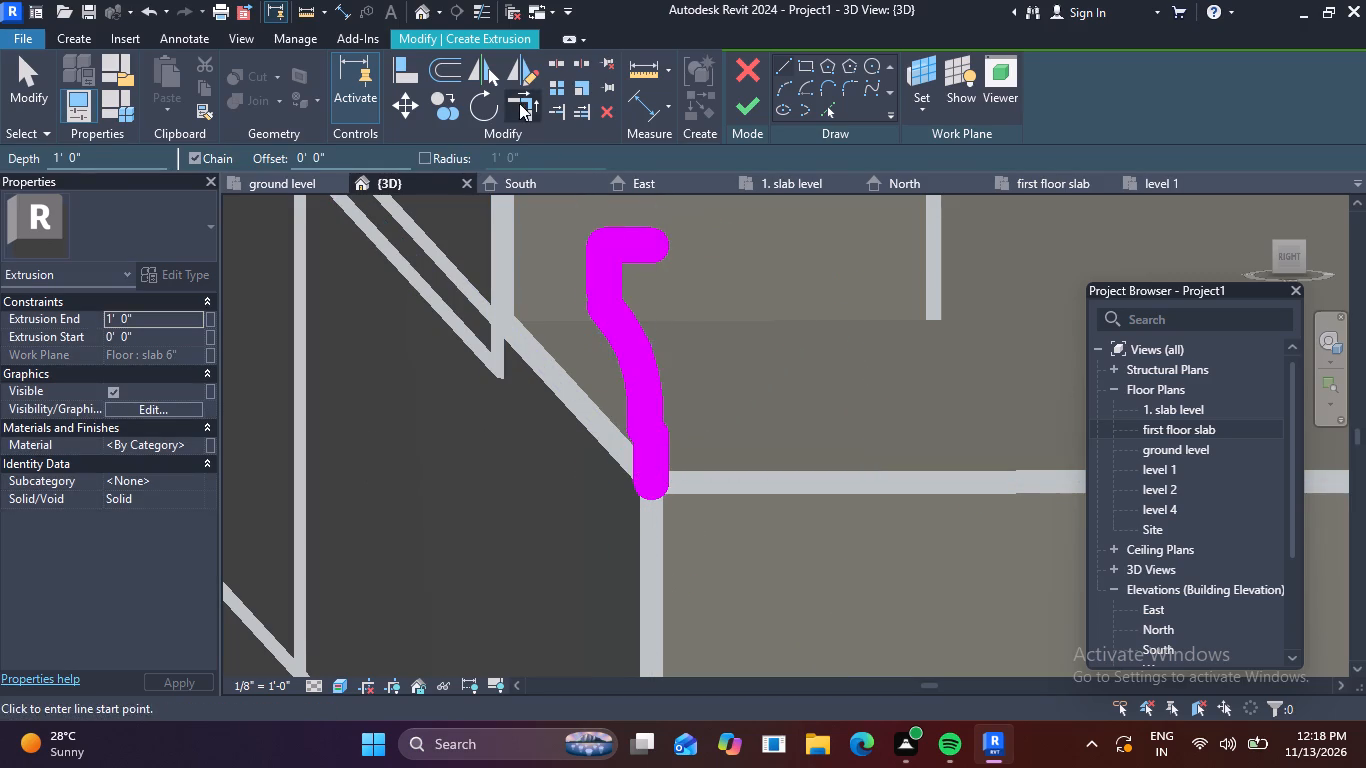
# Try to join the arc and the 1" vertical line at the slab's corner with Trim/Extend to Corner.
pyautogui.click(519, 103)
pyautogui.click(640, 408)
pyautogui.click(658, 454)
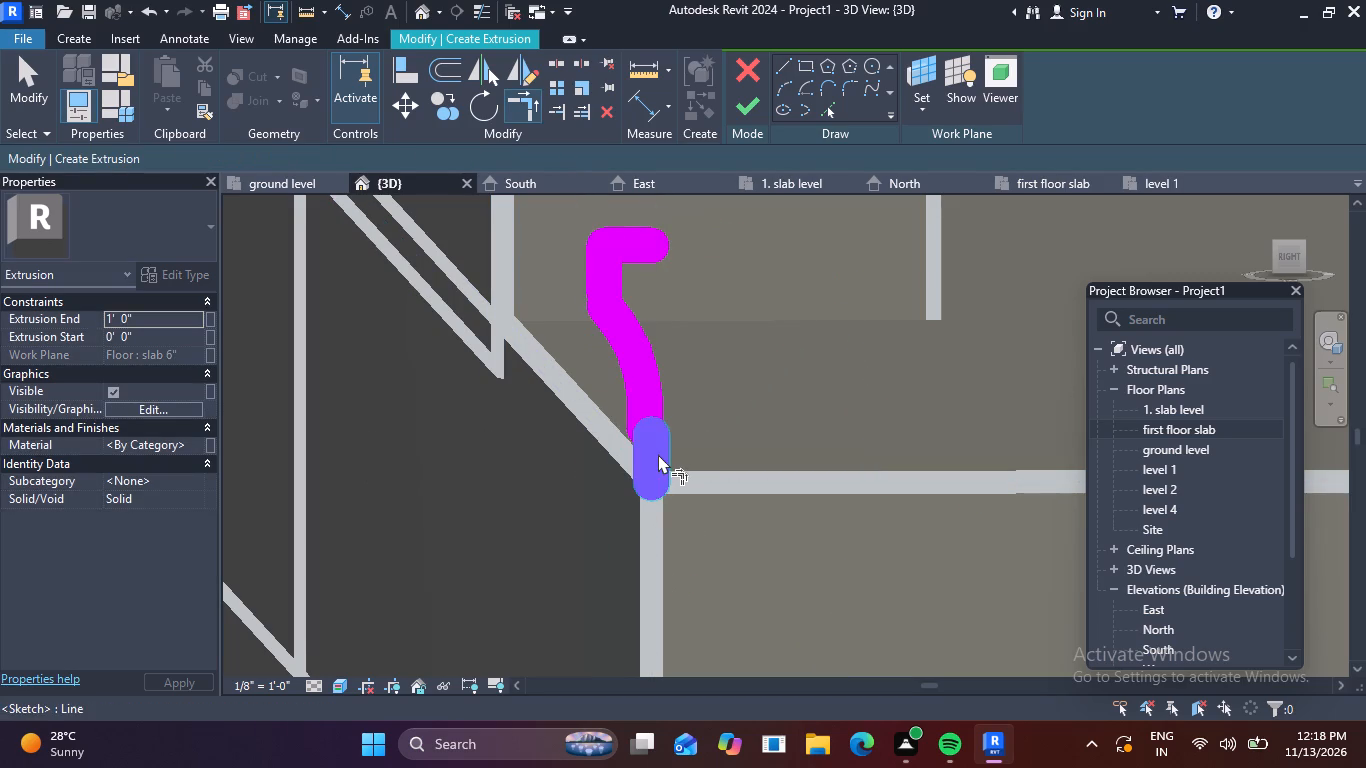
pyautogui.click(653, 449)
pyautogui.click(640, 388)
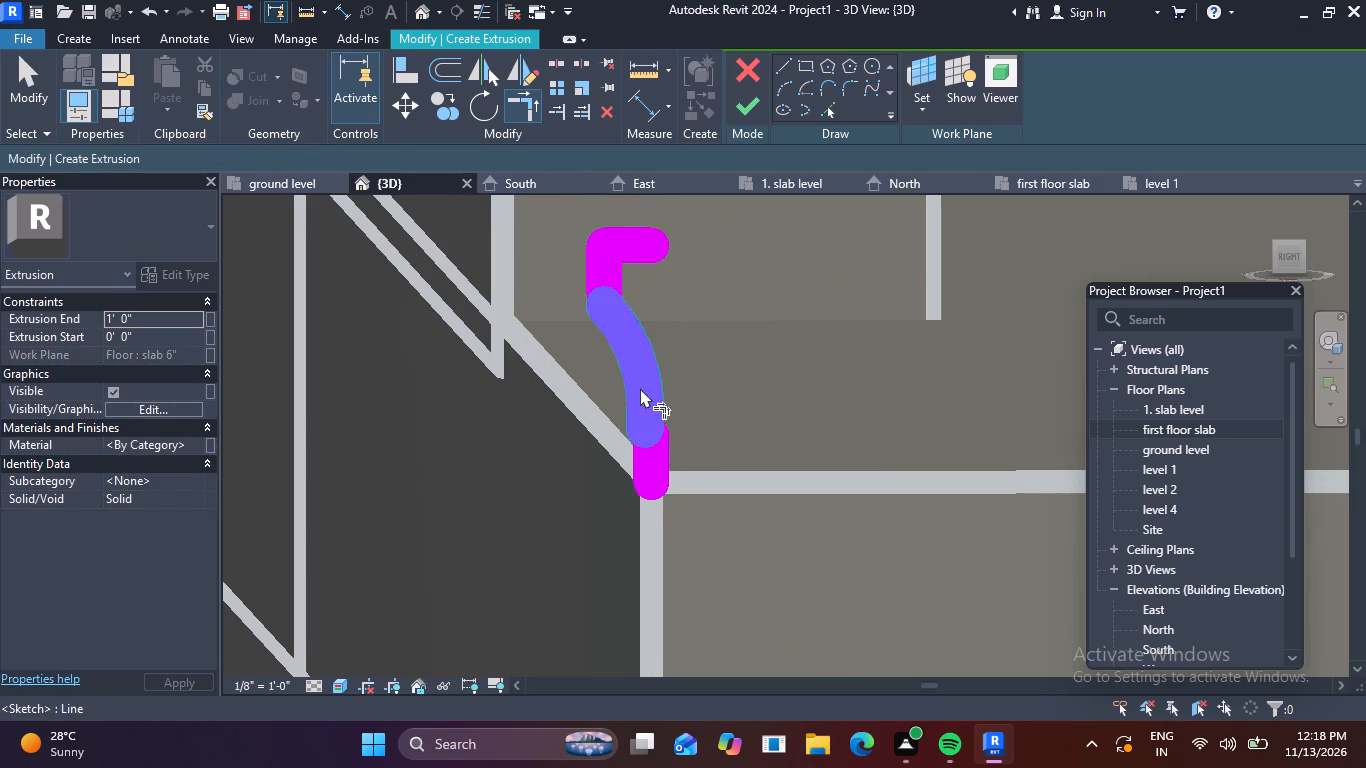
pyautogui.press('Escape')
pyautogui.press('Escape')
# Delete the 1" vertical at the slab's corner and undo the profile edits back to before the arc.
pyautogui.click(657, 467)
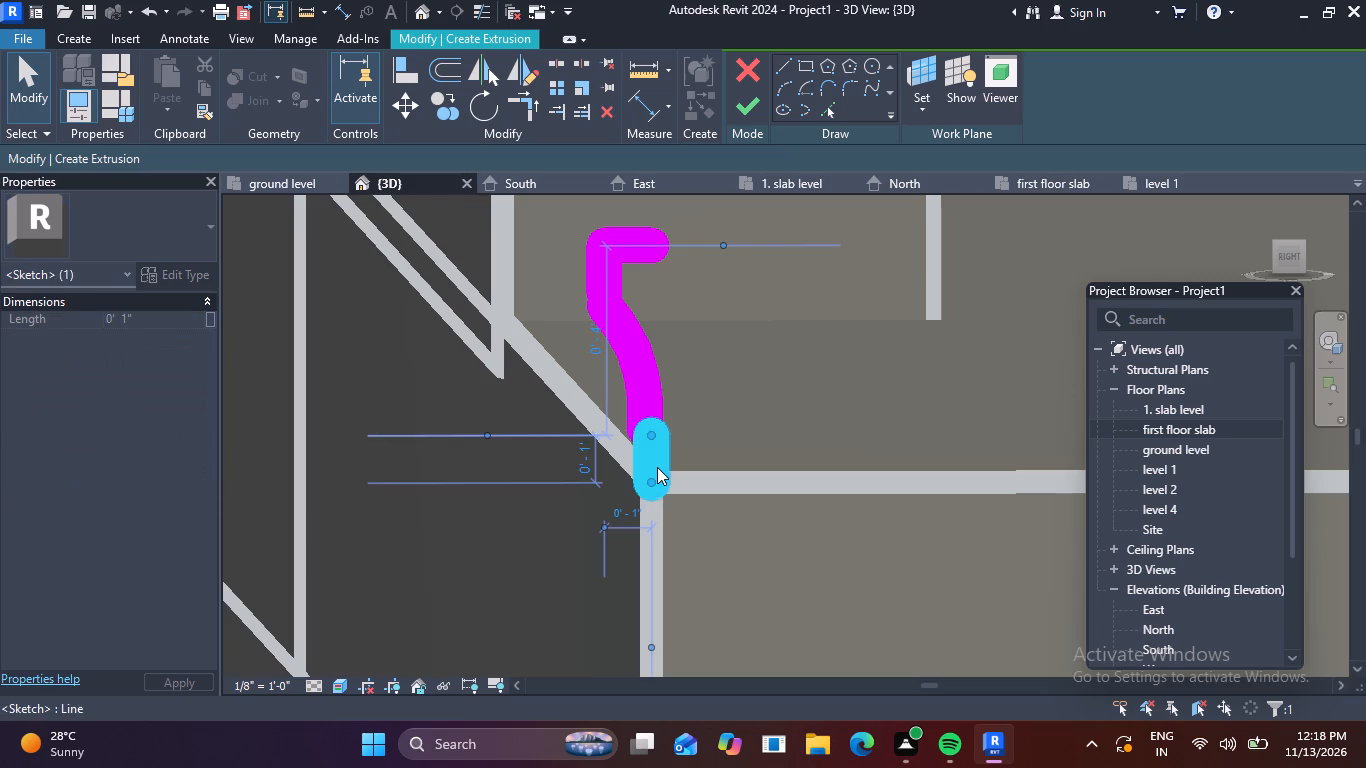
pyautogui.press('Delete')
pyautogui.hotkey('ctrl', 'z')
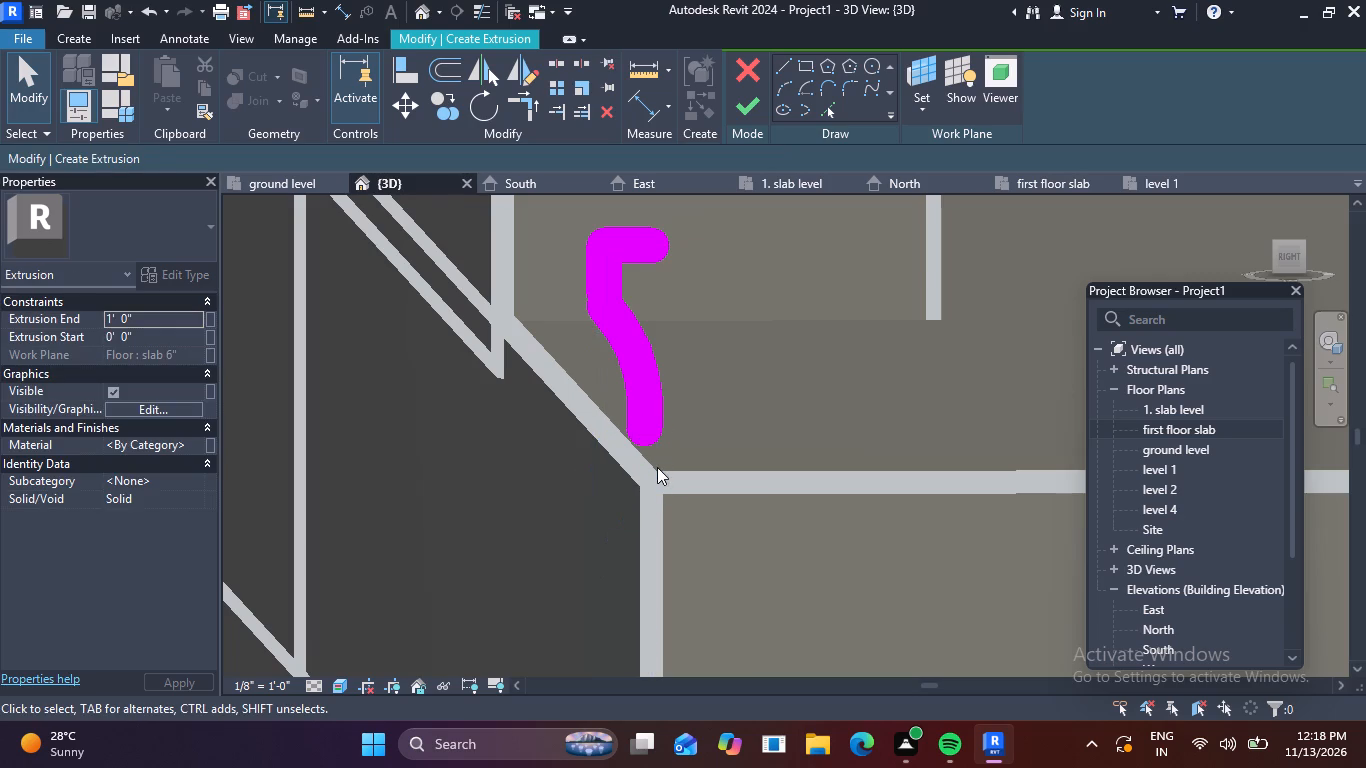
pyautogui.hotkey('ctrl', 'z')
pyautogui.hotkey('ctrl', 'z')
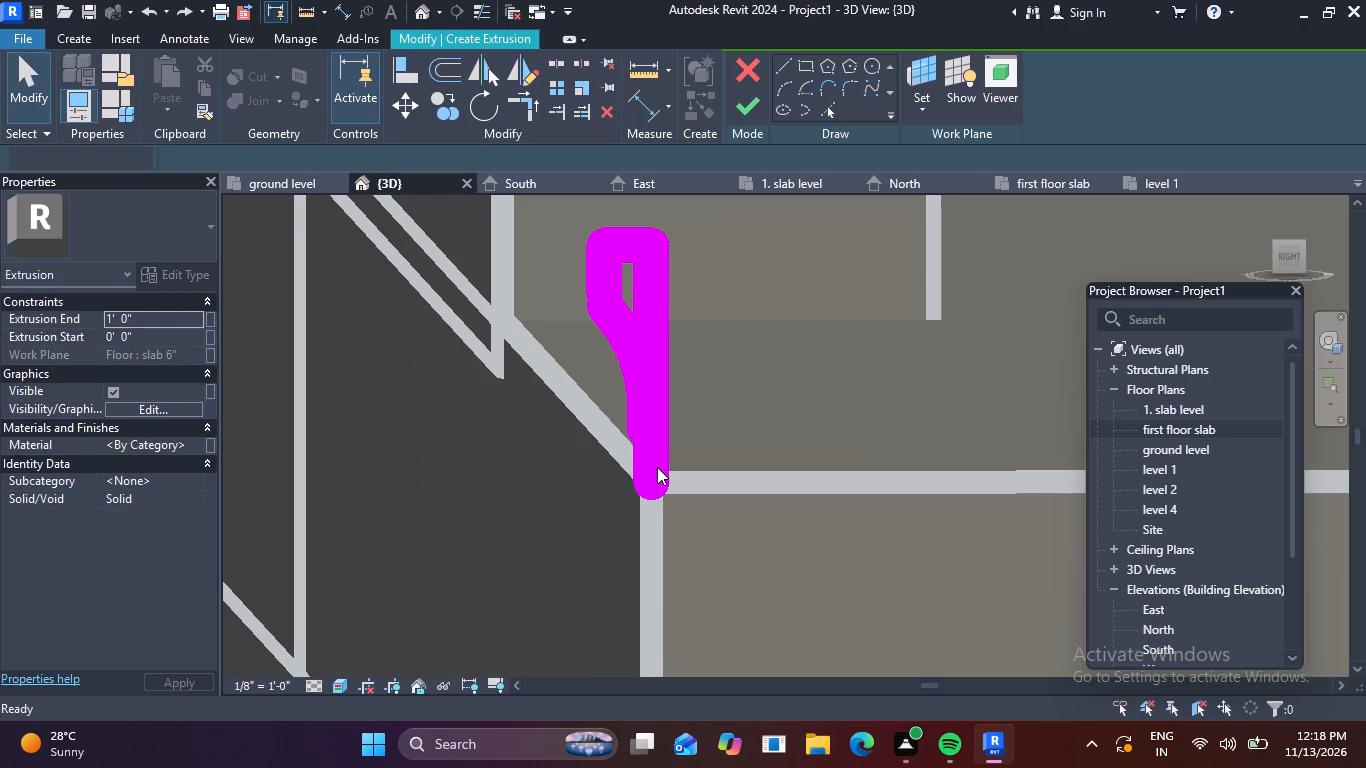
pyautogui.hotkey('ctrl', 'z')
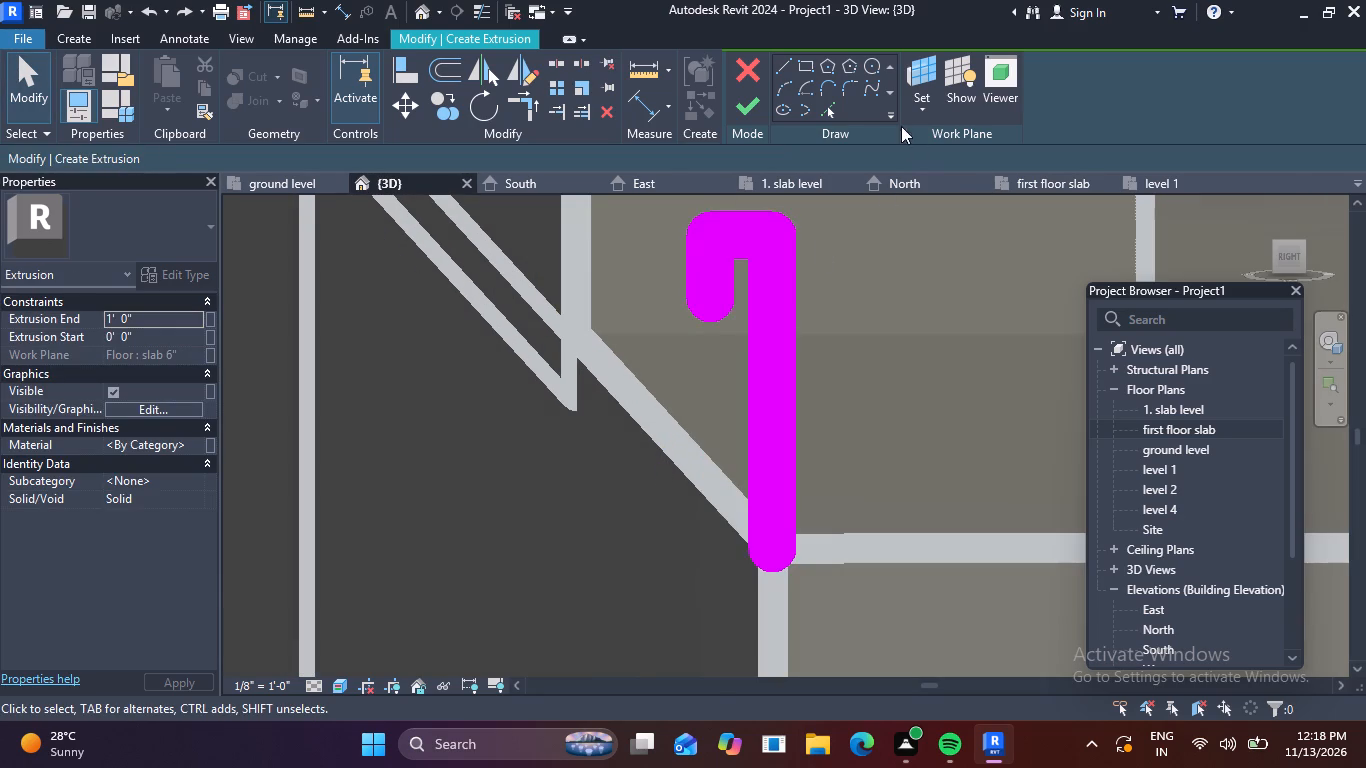
# Sketch an arc of about 3.2" radius from the 1" drop's lower end to a point on the 5" vertical line.
pyautogui.click(777, 86)
pyautogui.click(709, 307)
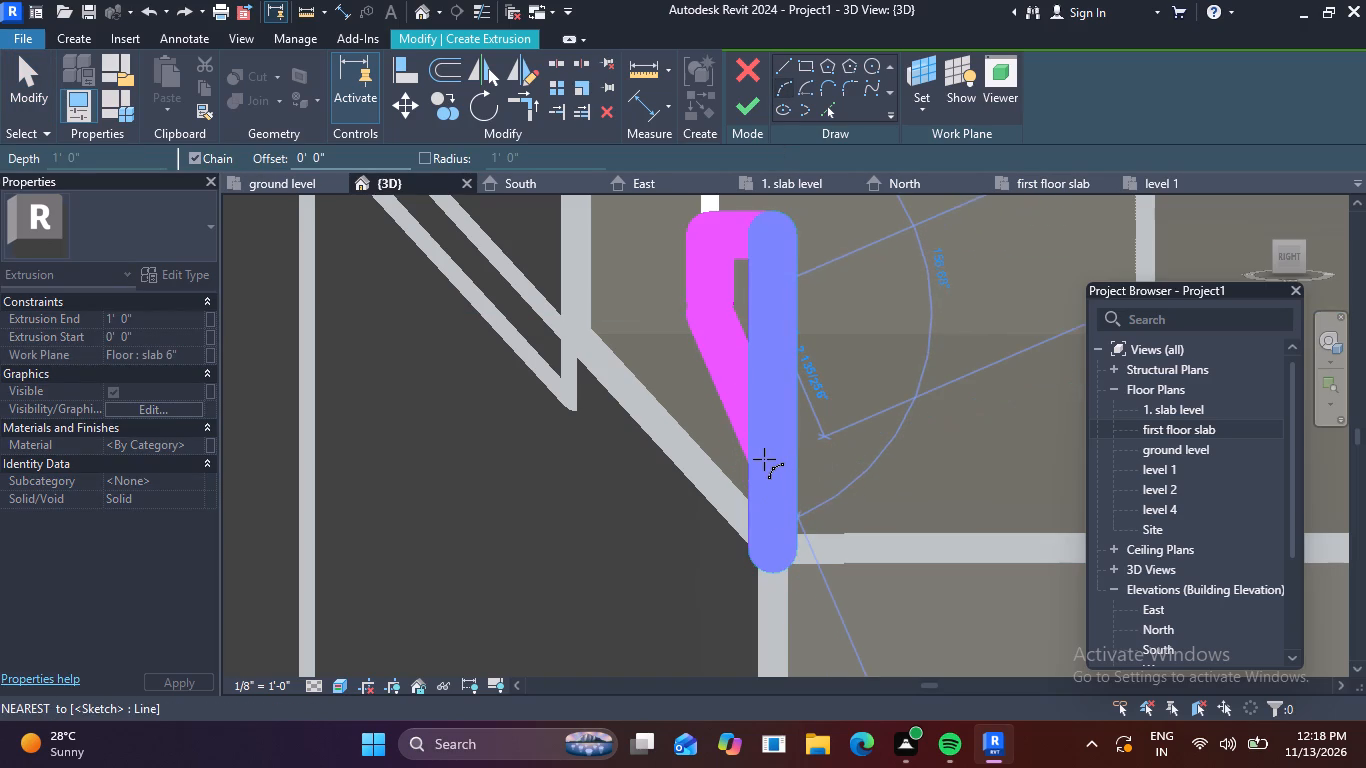
pyautogui.click(765, 465)
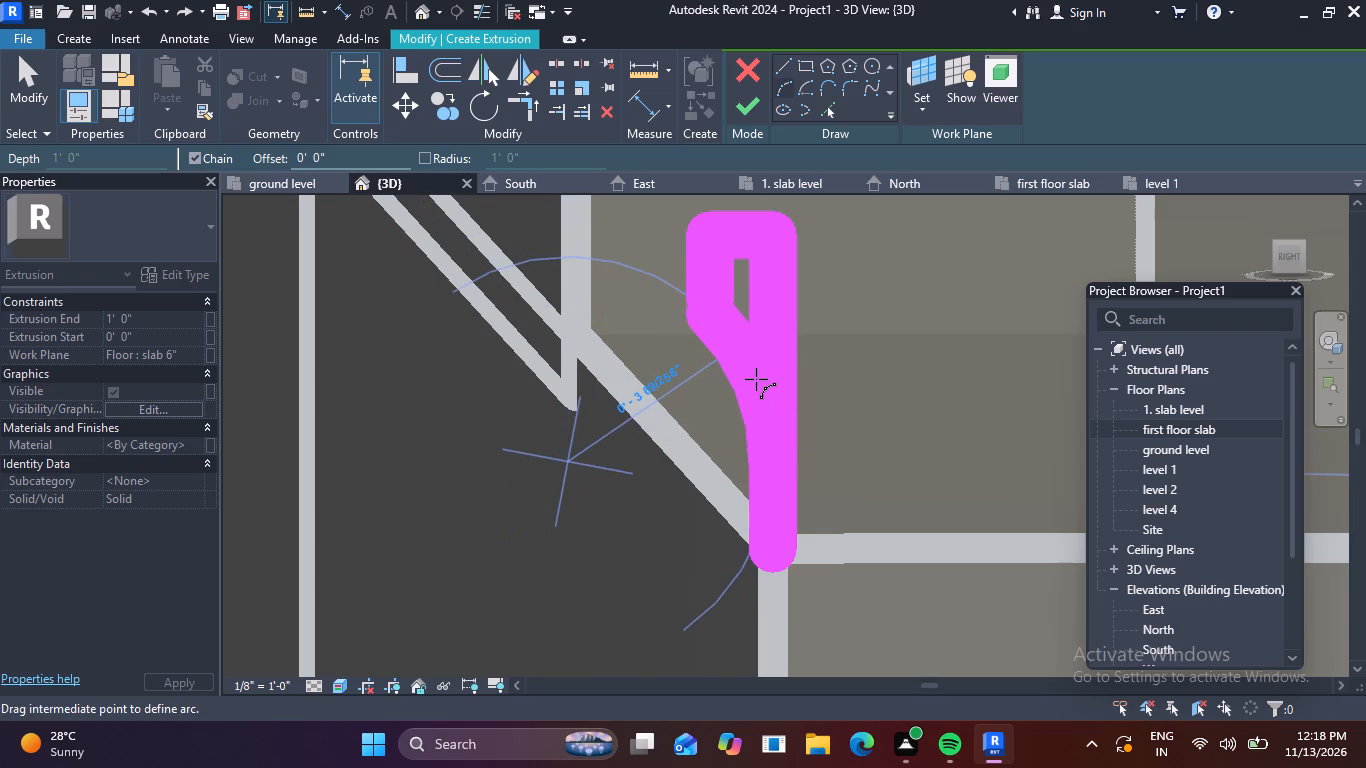
pyautogui.click(756, 379)
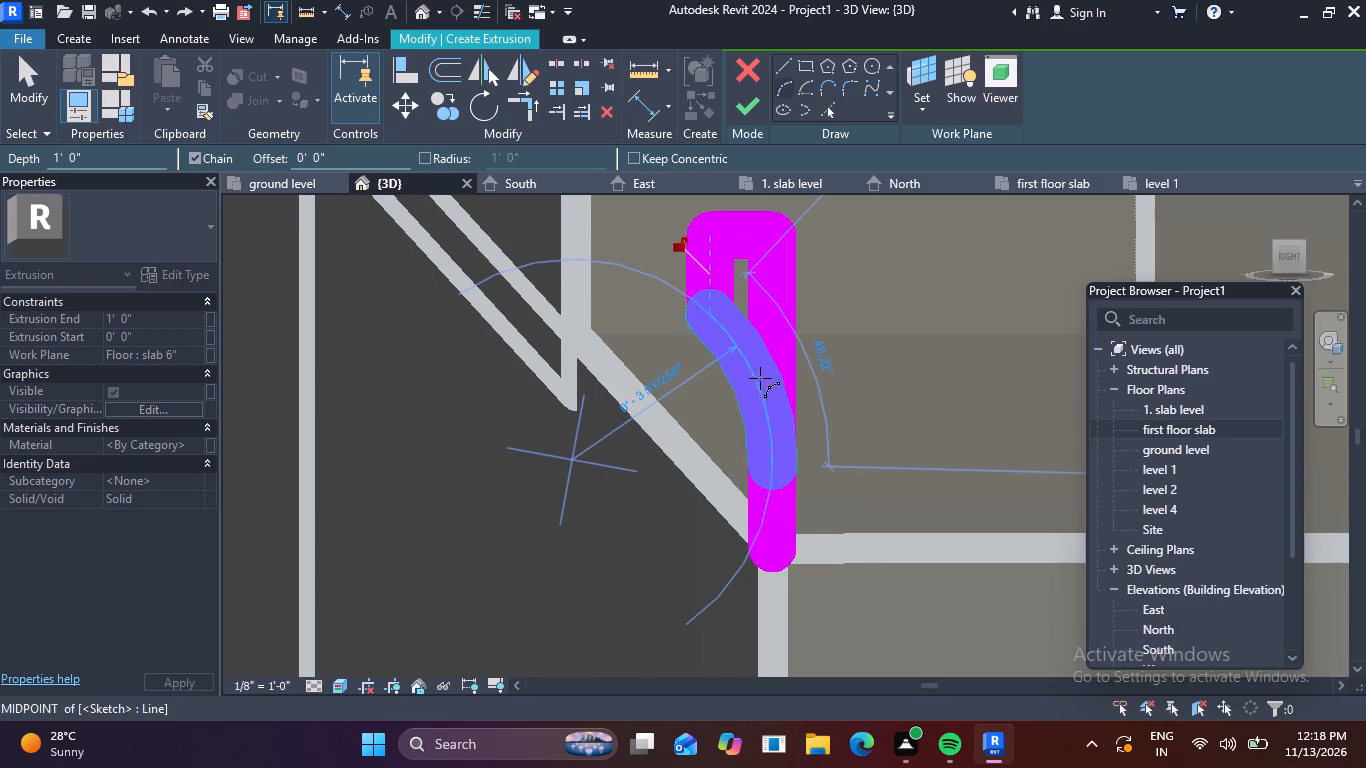
pyautogui.press('Escape')
pyautogui.click(780, 319)
pyautogui.press('Escape')
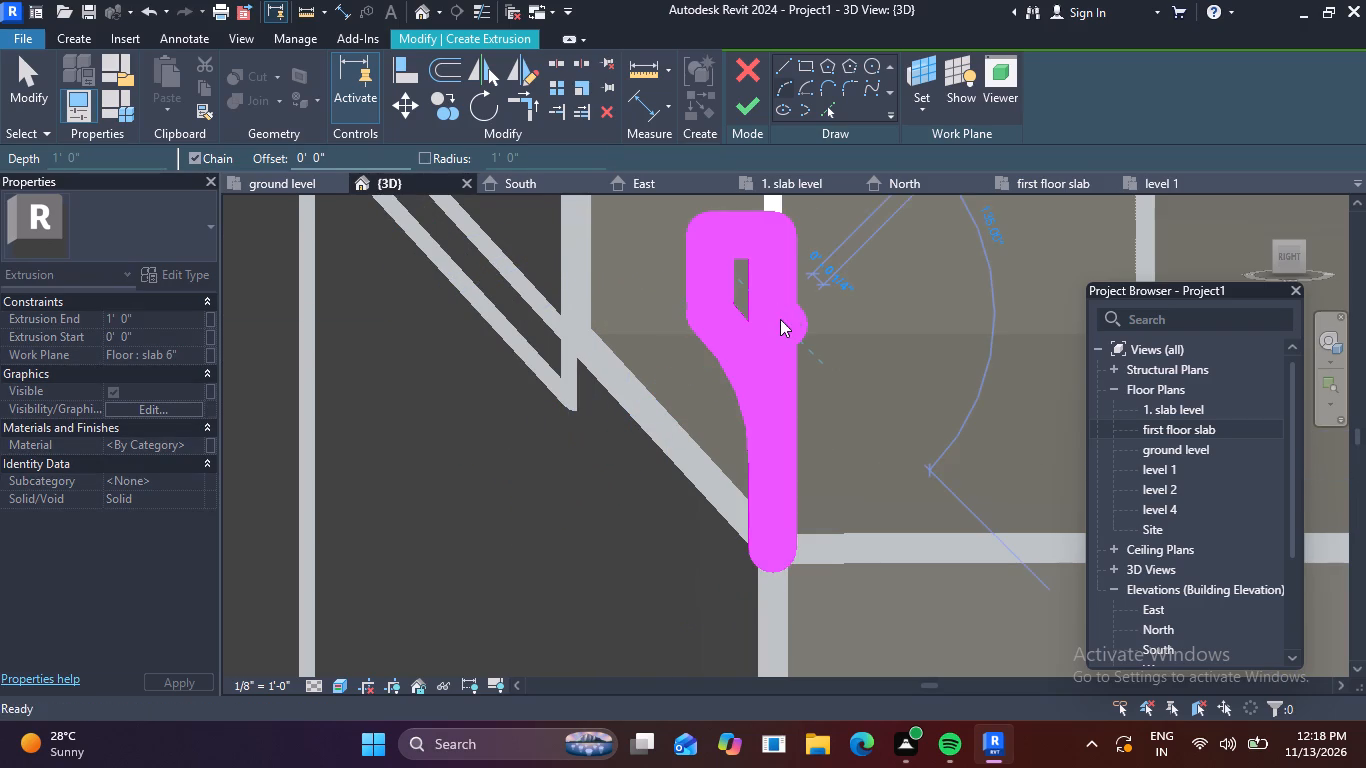
pyautogui.press('Escape')
# Delete the profile's 5" vertical line behind the arc.
pyautogui.click(780, 319)
pyautogui.press('Delete')
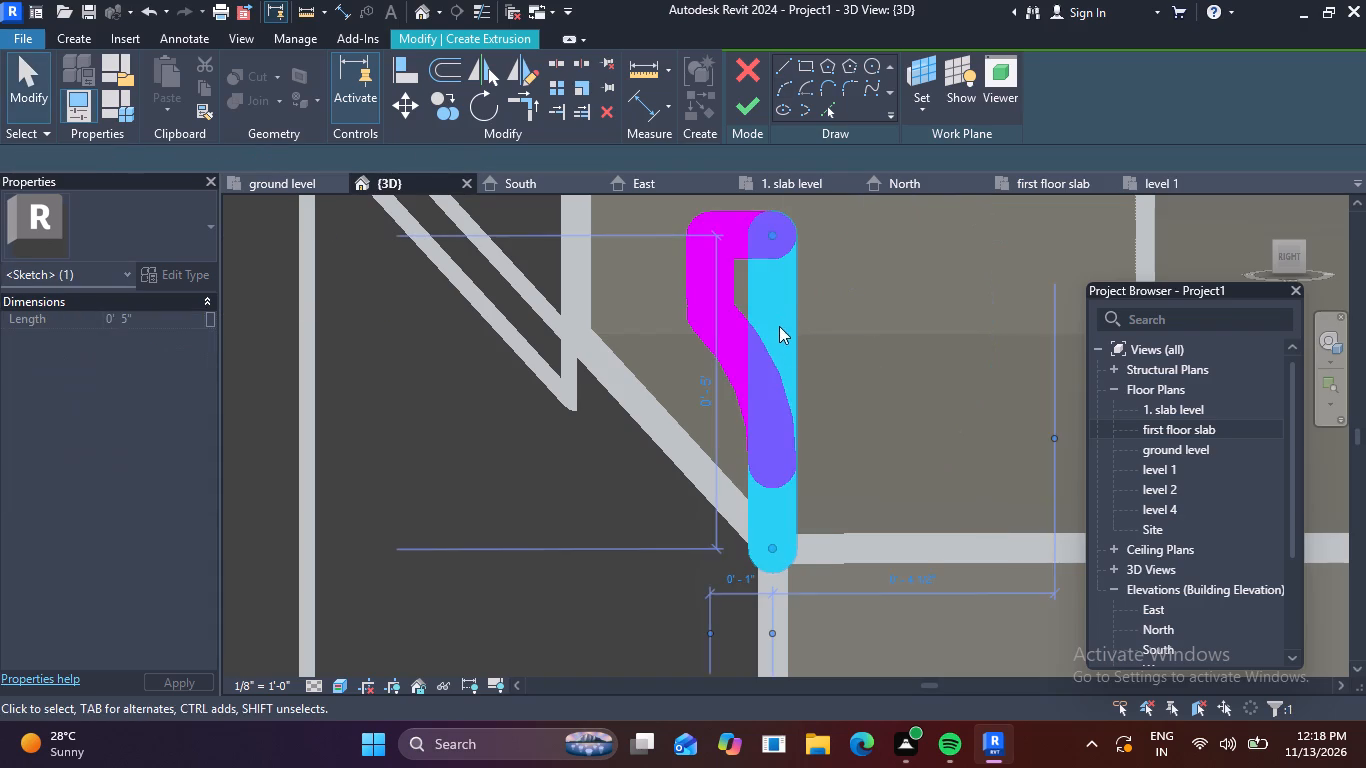
# Sketch the profile's remaining sides: about 1.3" between arc and slab corner, about 4 1/4" back along the slab top, and 5" up.
pyautogui.click(783, 64)
pyautogui.click(776, 553)
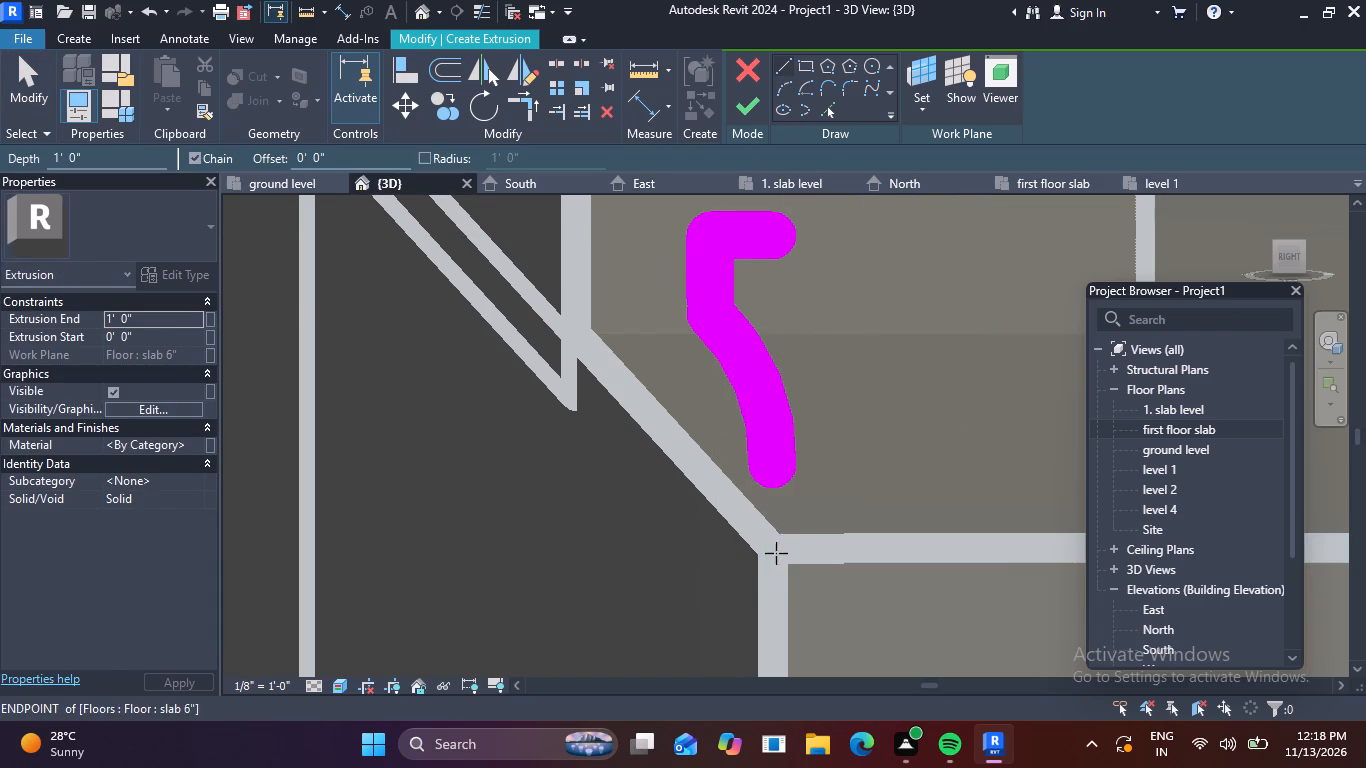
pyautogui.click(775, 472)
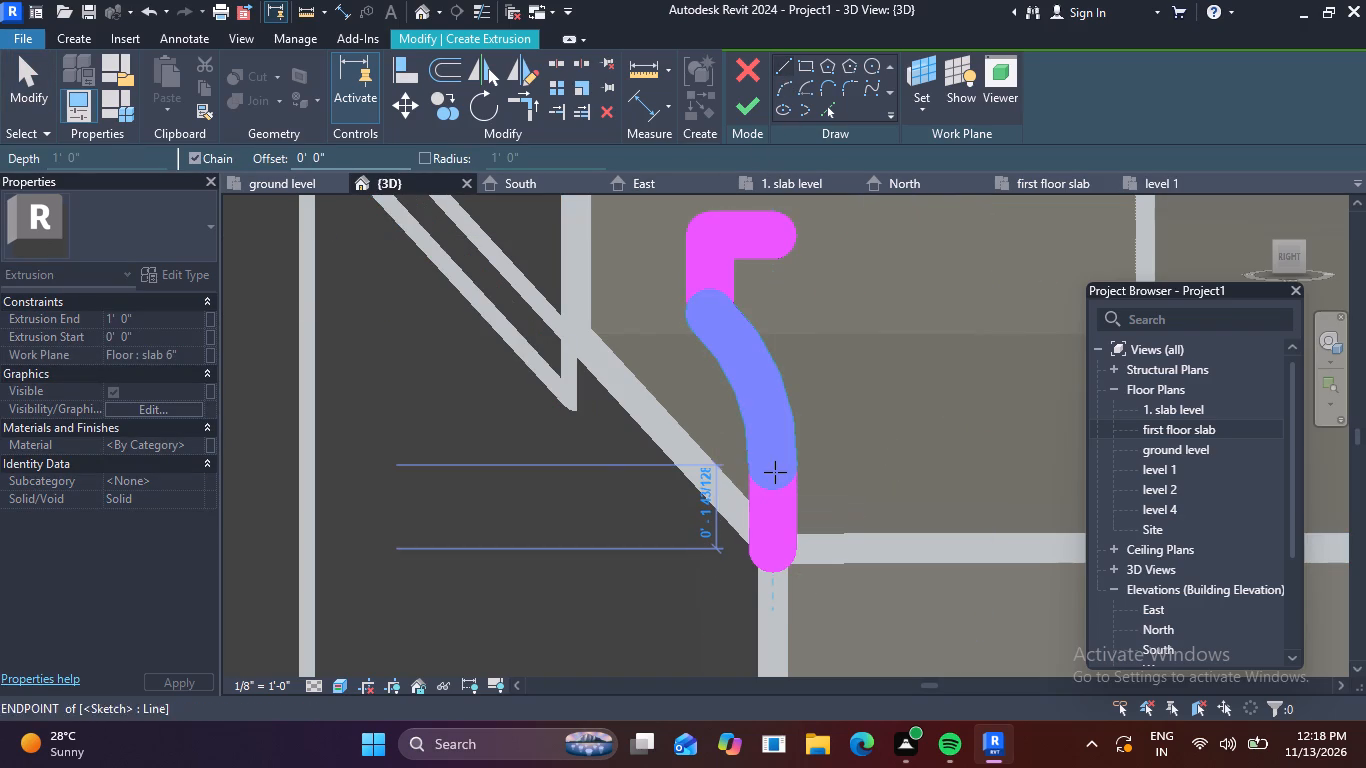
pyautogui.click(771, 551)
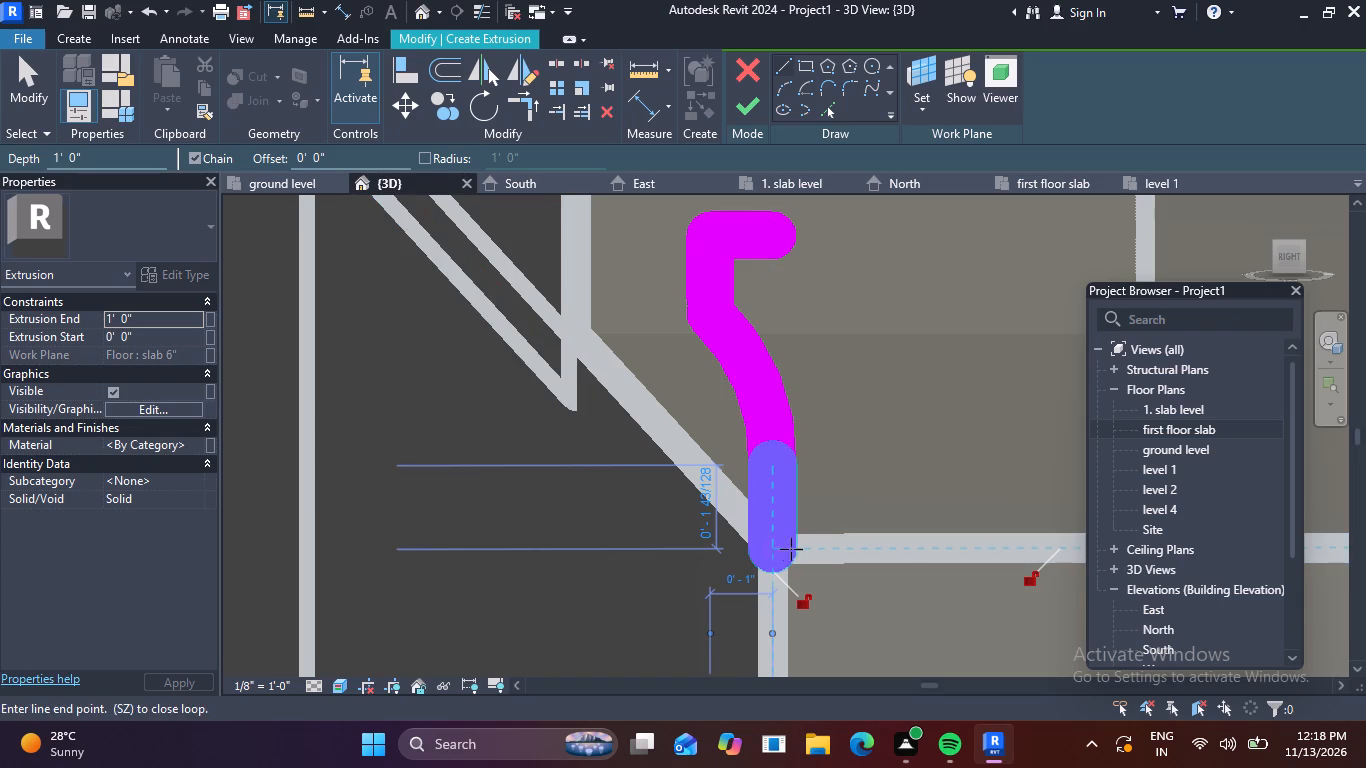
pyautogui.moveTo(931, 540); pyautogui.dragTo(769, 547, button='middle')
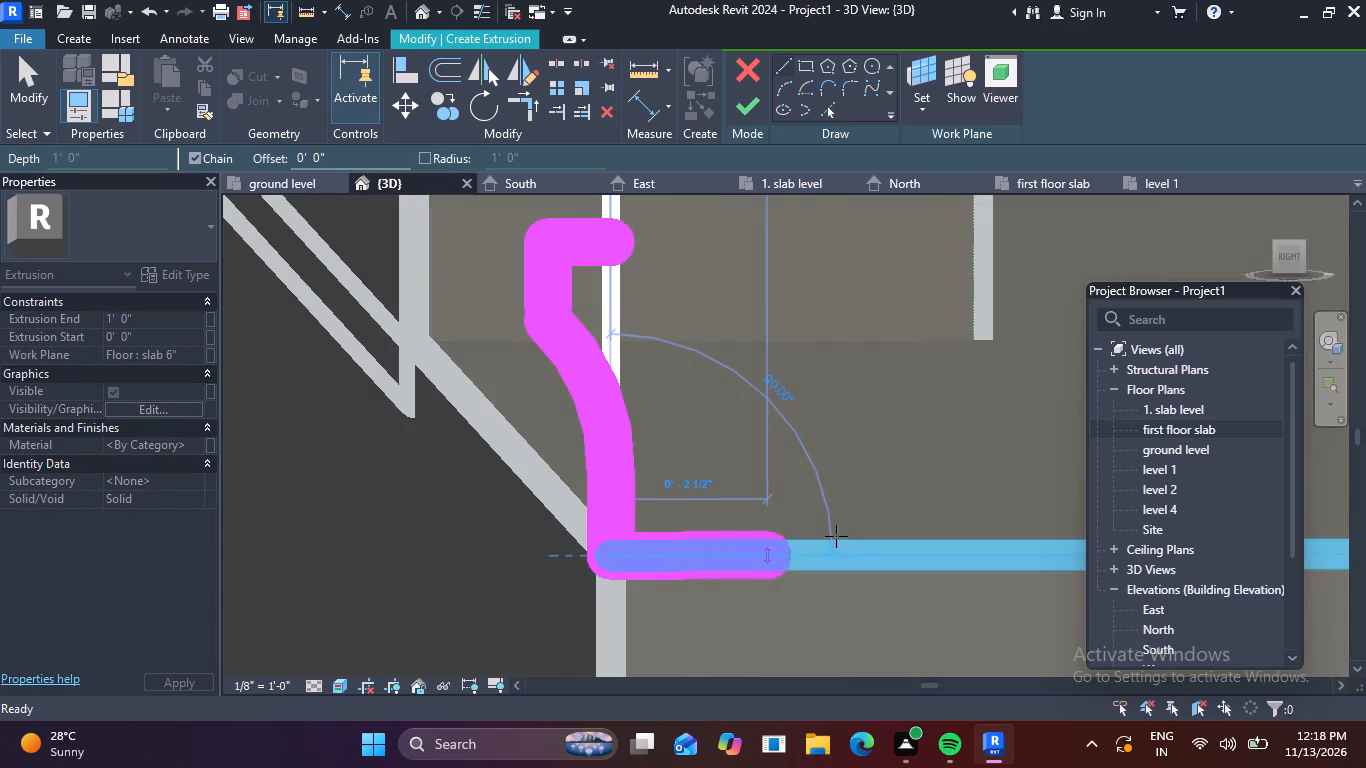
pyautogui.click(872, 546)
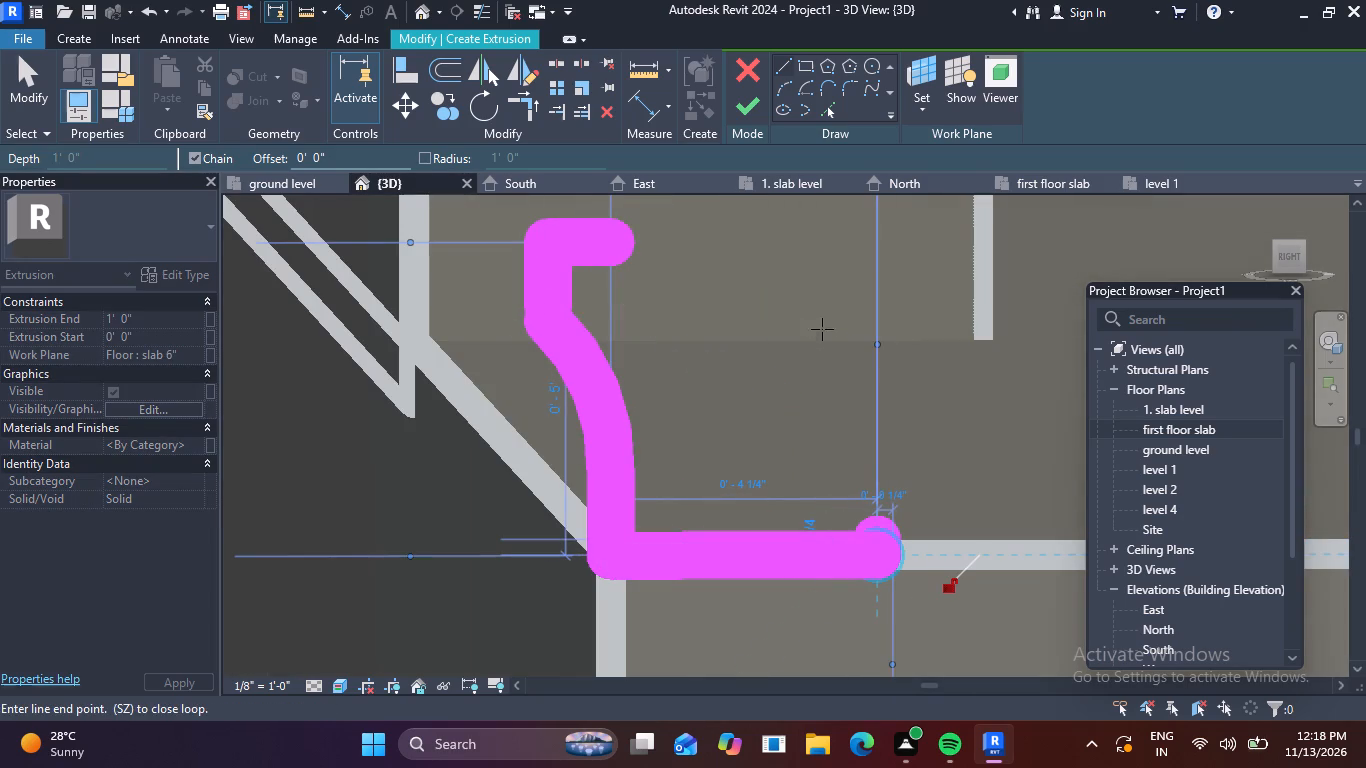
pyautogui.click(884, 246)
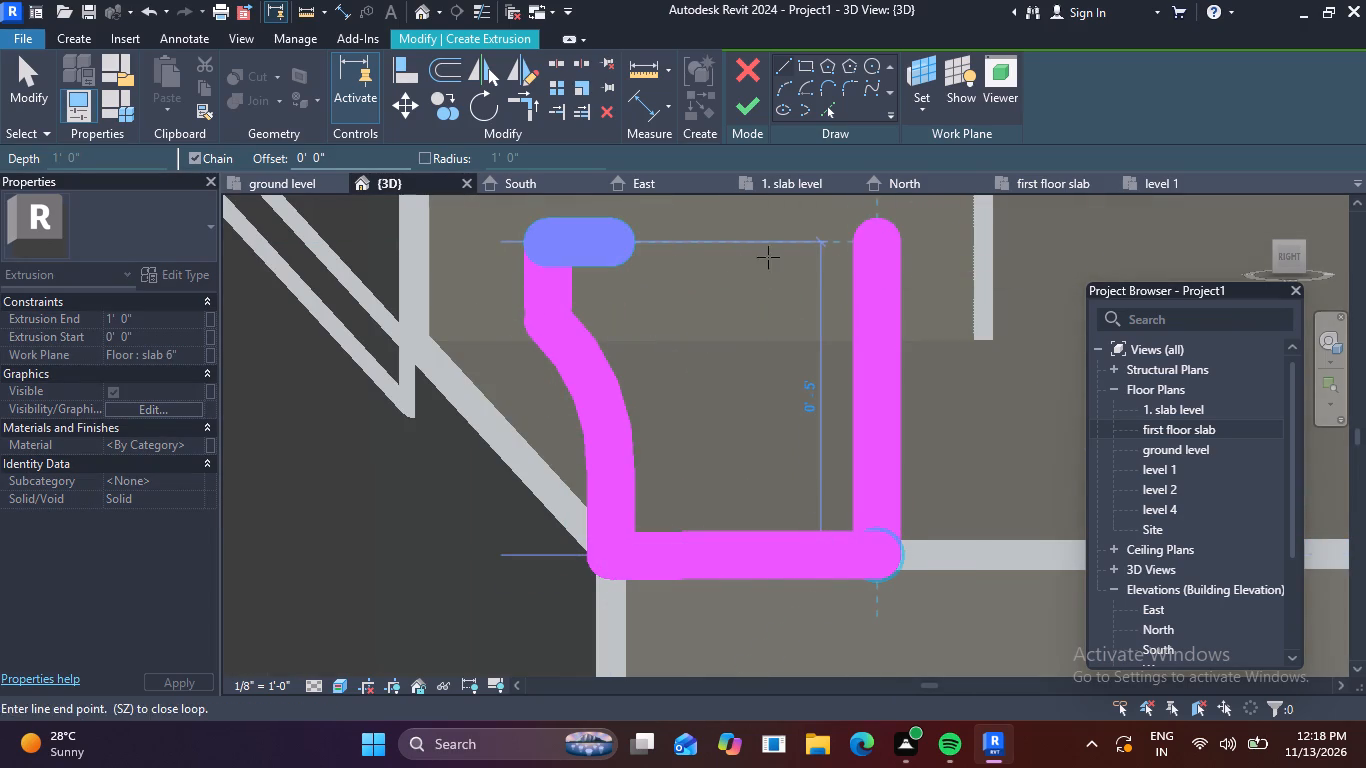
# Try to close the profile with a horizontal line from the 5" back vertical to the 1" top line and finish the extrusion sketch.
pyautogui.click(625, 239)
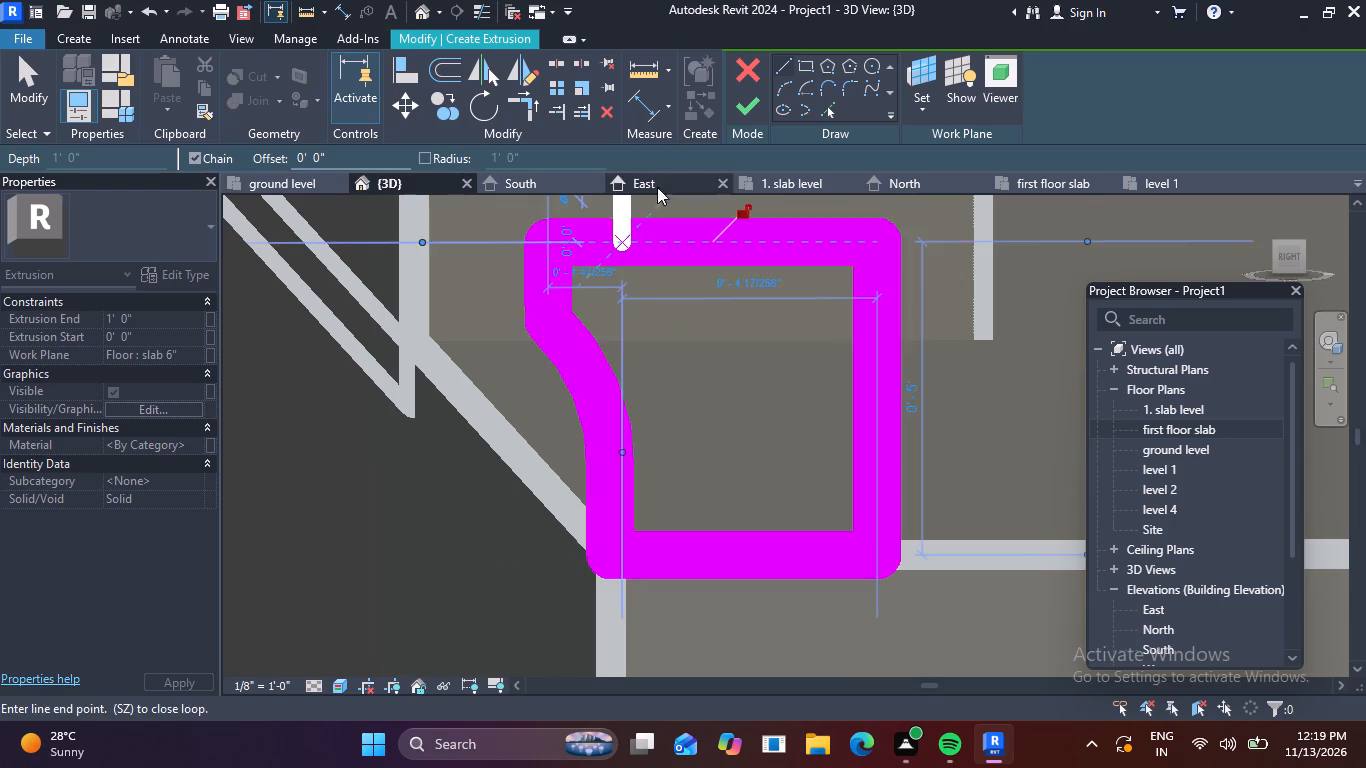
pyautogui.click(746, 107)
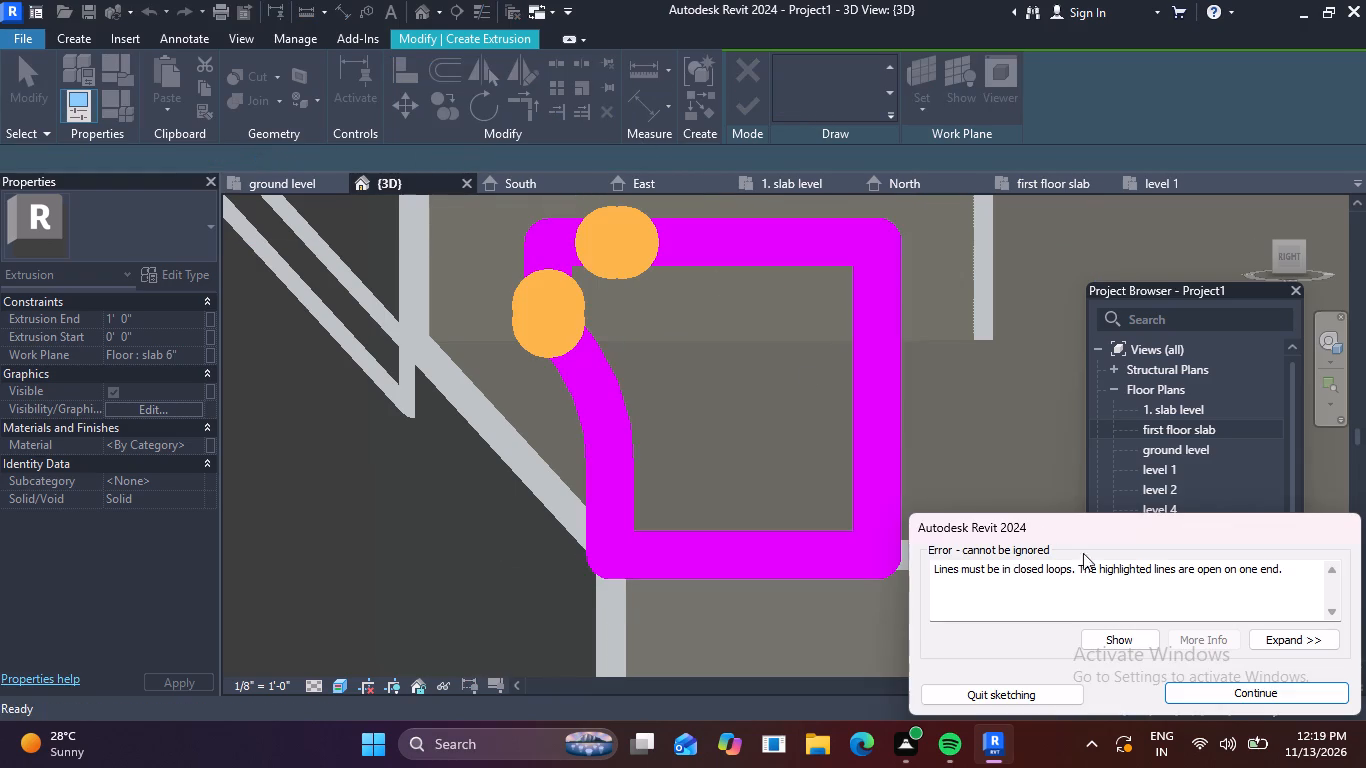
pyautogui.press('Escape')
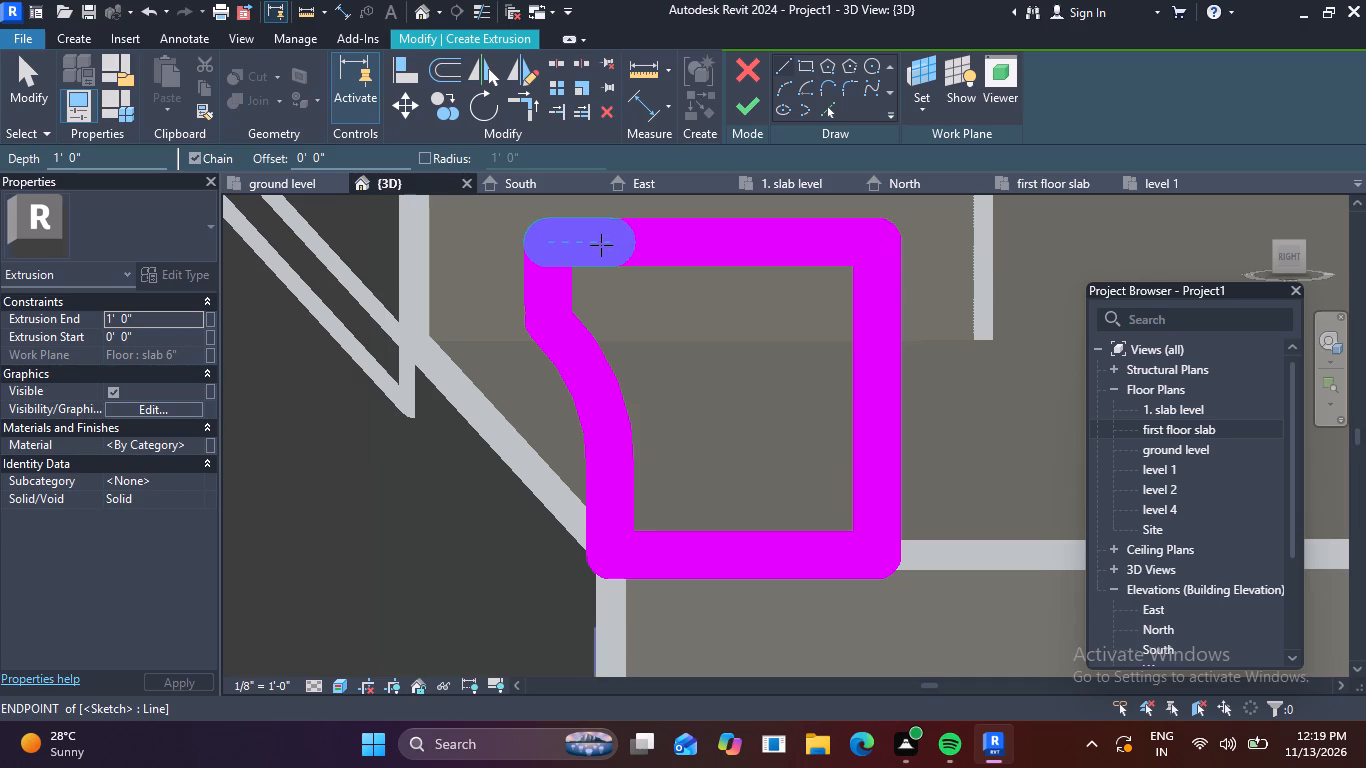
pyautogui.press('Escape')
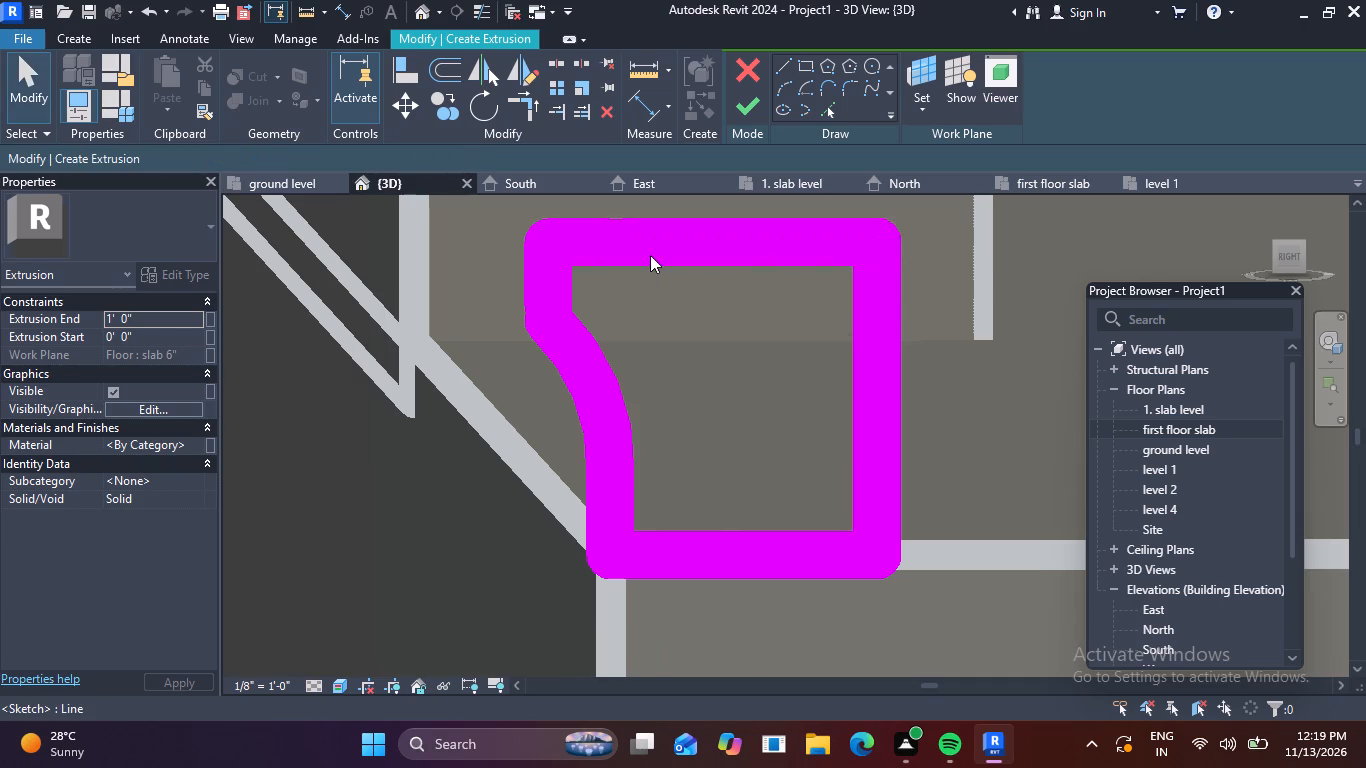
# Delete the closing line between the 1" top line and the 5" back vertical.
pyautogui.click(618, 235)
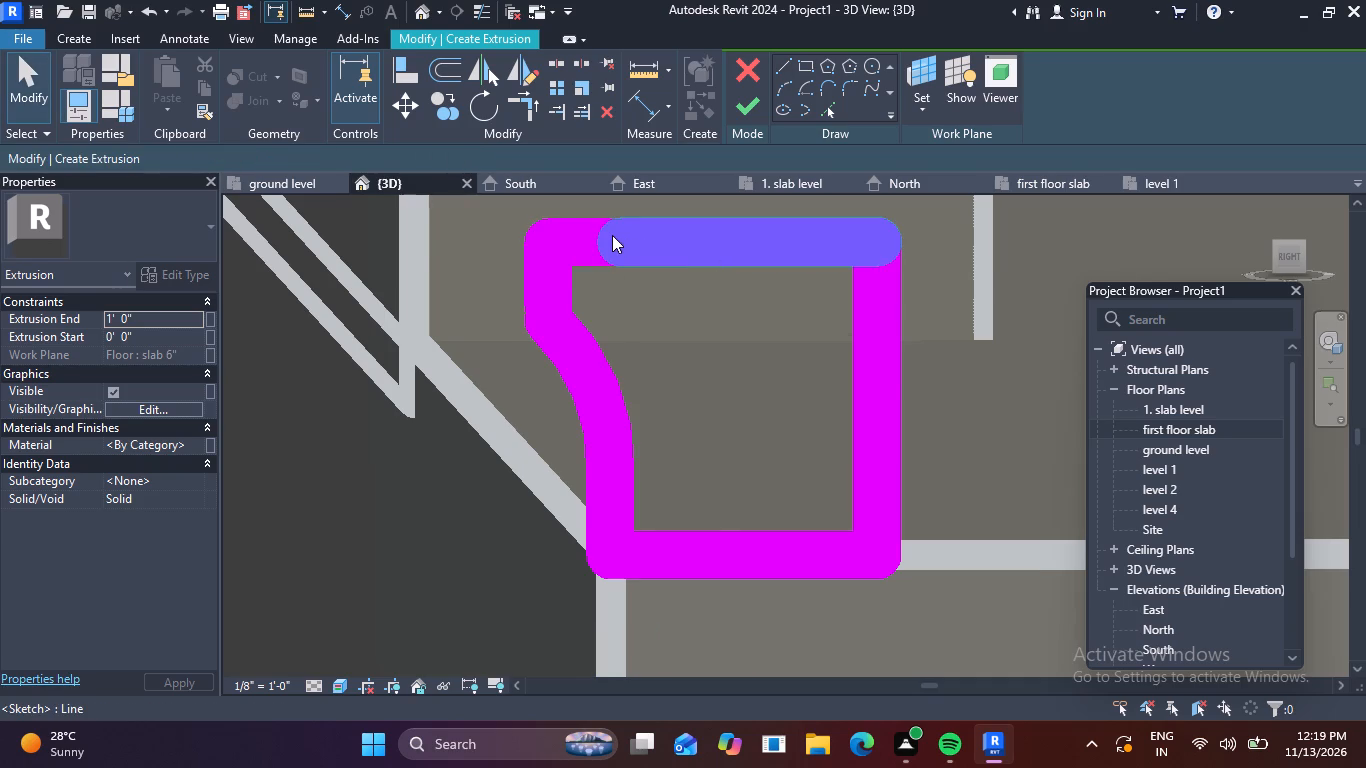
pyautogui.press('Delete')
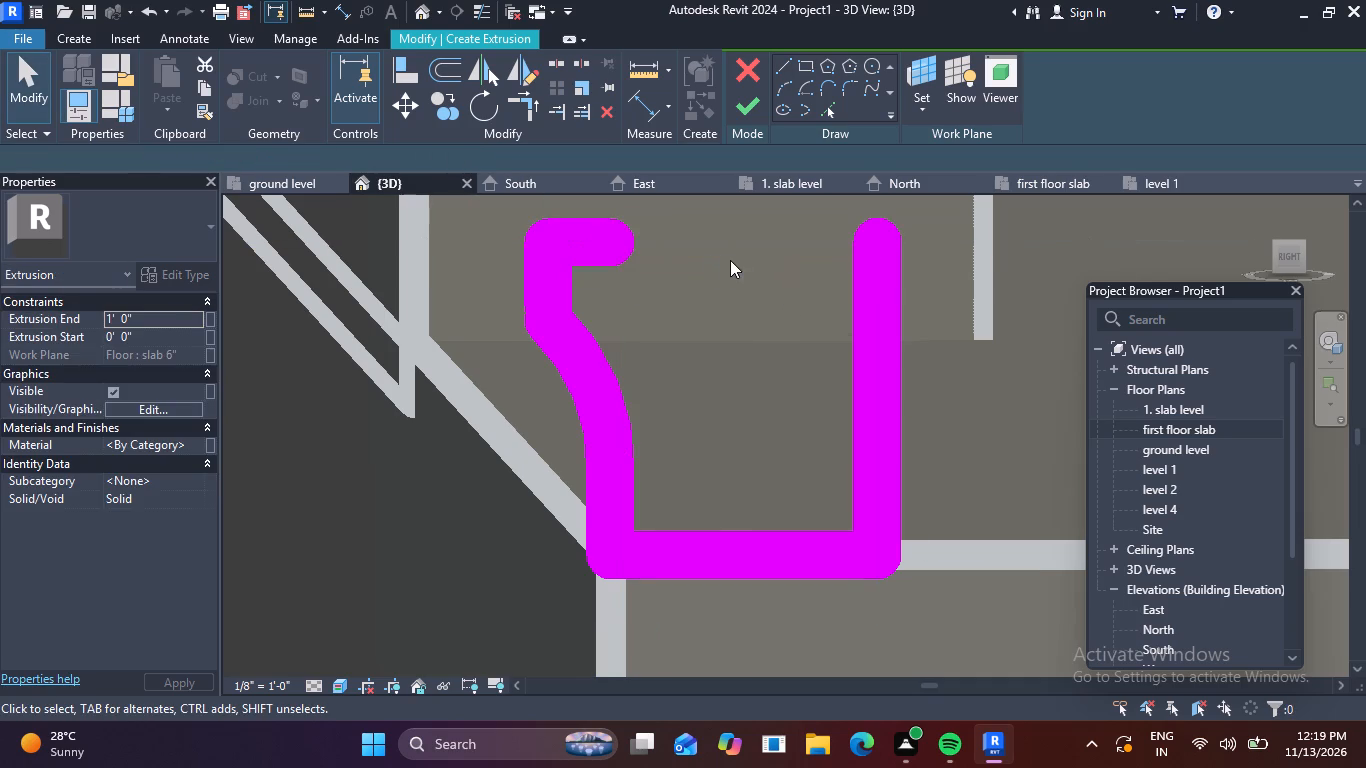
# Close the top of the moulding profile with a horizontal line from the 5" back vertical to the 1" top line.
pyautogui.click(785, 68)
pyautogui.click(878, 239)
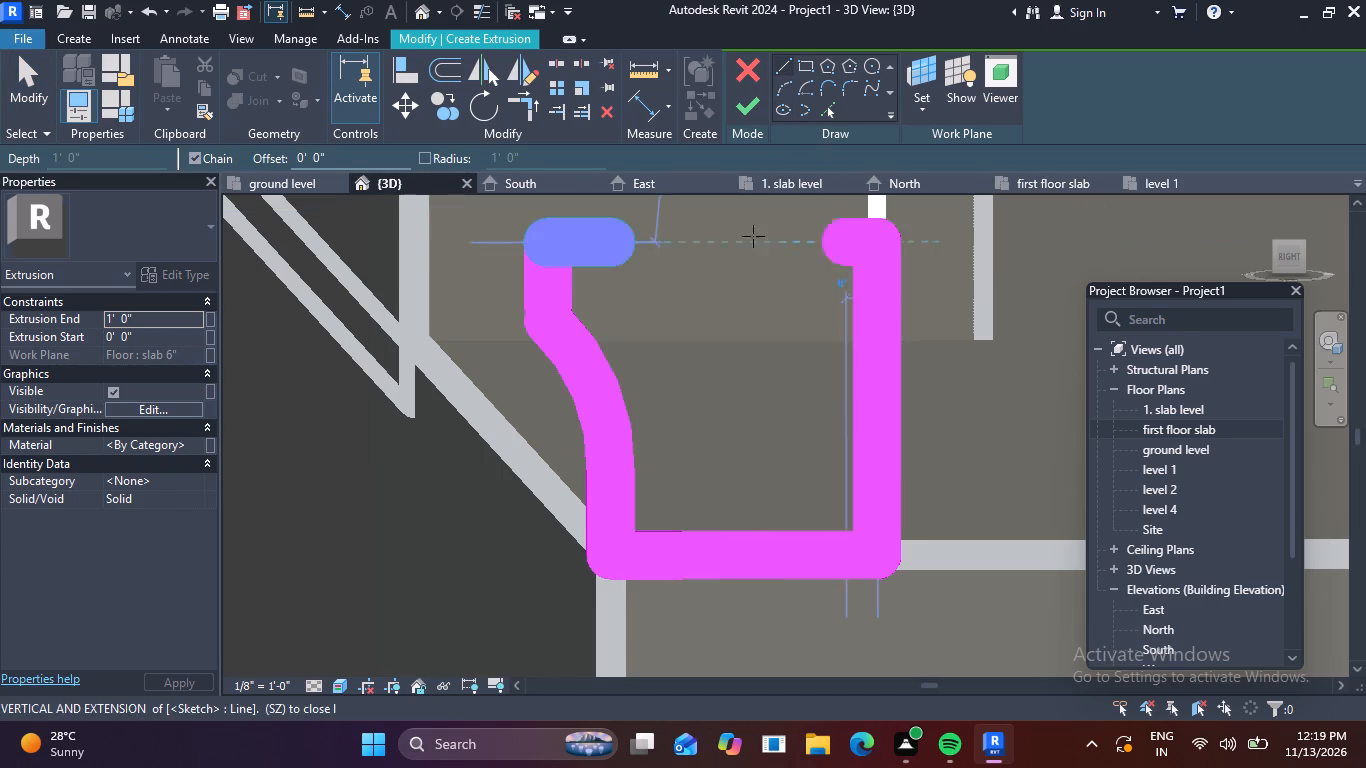
pyautogui.click(615, 240)
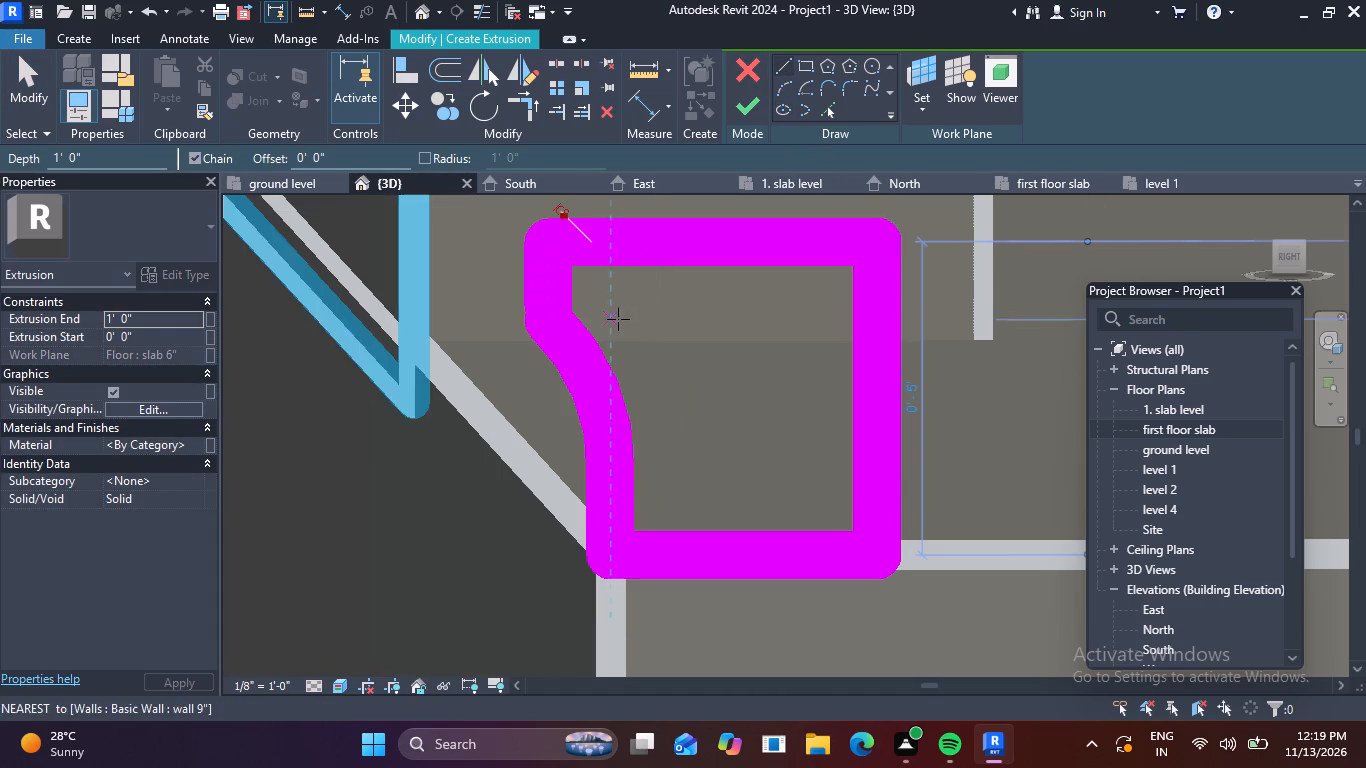
pyautogui.press('Escape')
pyautogui.press('Escape')
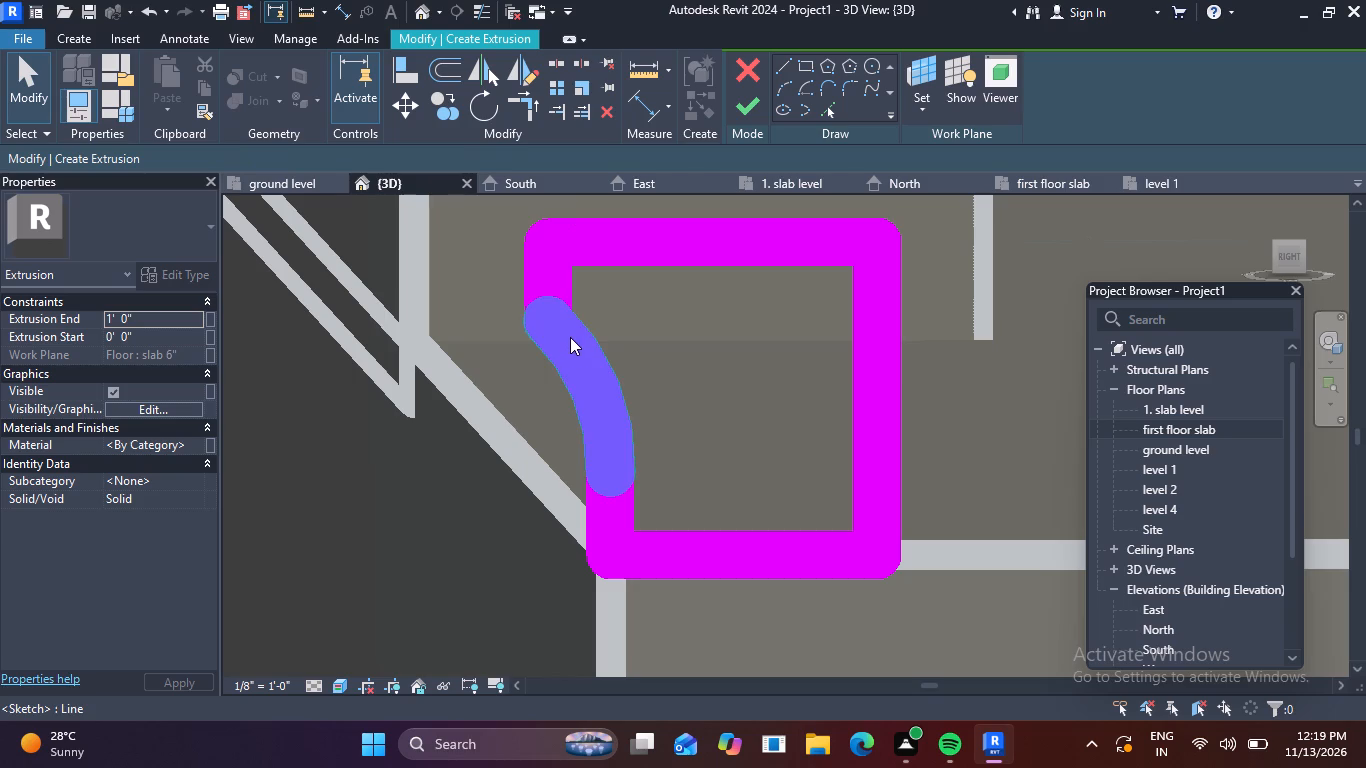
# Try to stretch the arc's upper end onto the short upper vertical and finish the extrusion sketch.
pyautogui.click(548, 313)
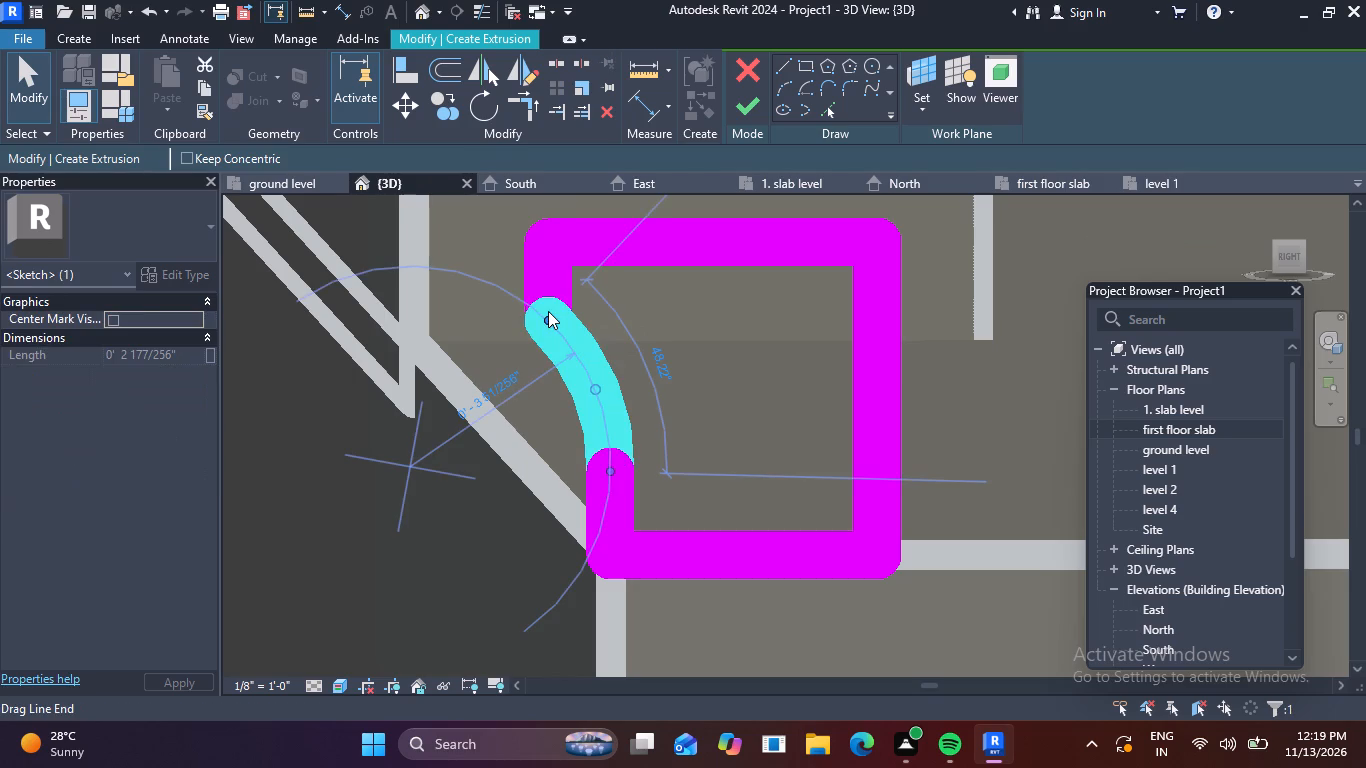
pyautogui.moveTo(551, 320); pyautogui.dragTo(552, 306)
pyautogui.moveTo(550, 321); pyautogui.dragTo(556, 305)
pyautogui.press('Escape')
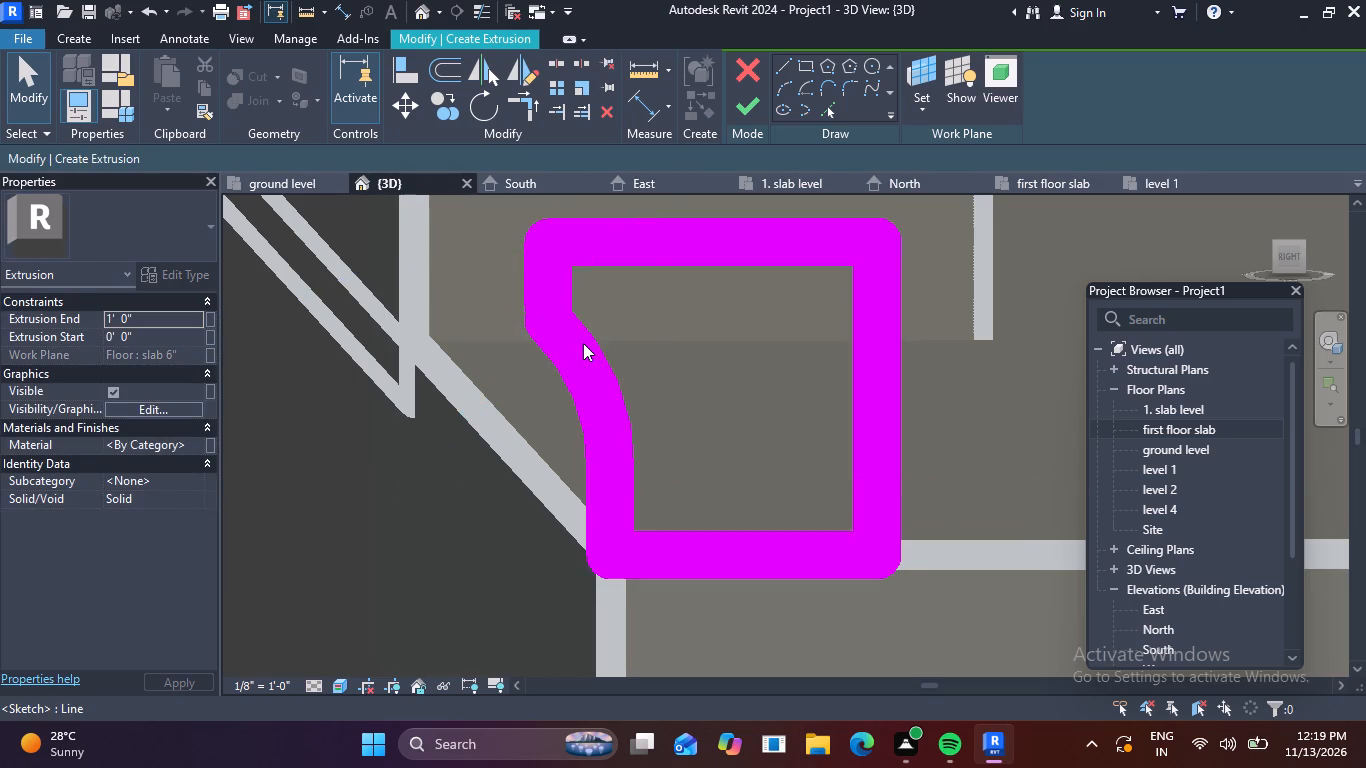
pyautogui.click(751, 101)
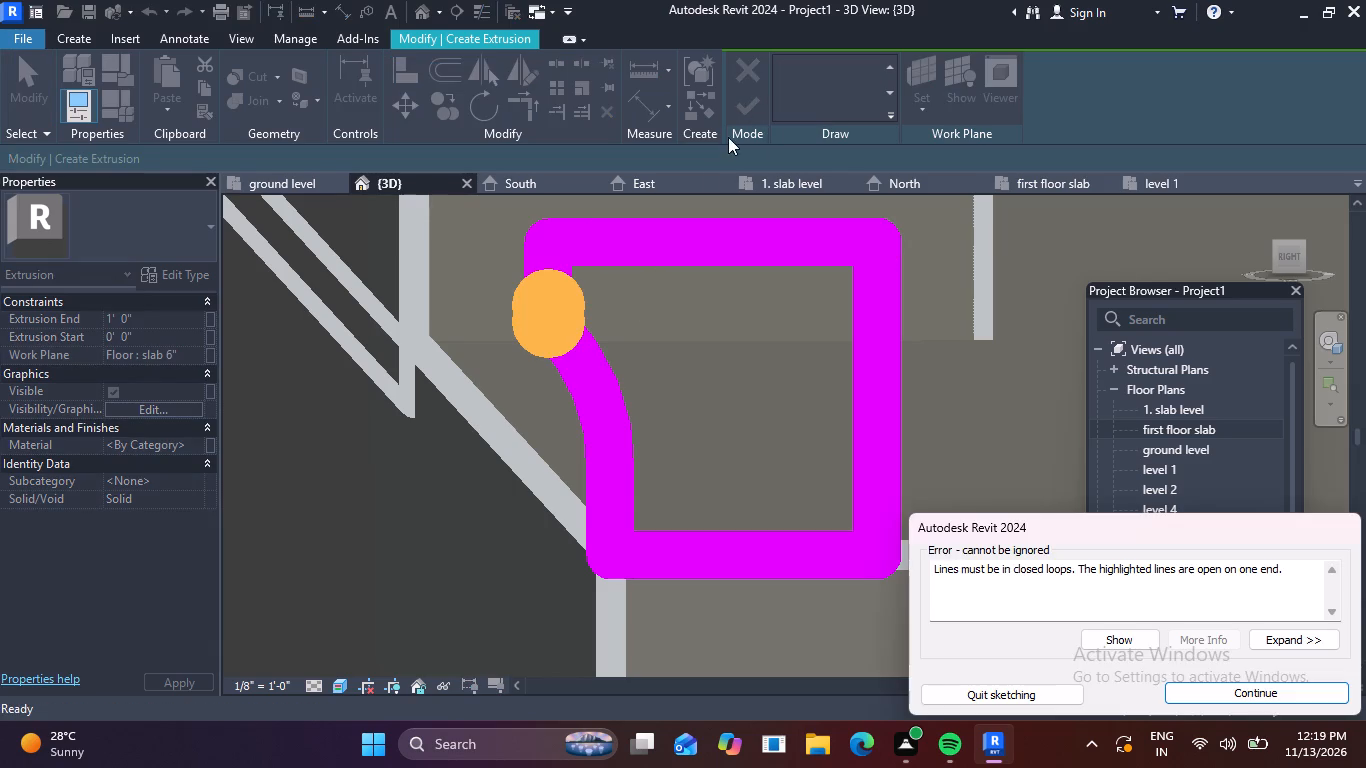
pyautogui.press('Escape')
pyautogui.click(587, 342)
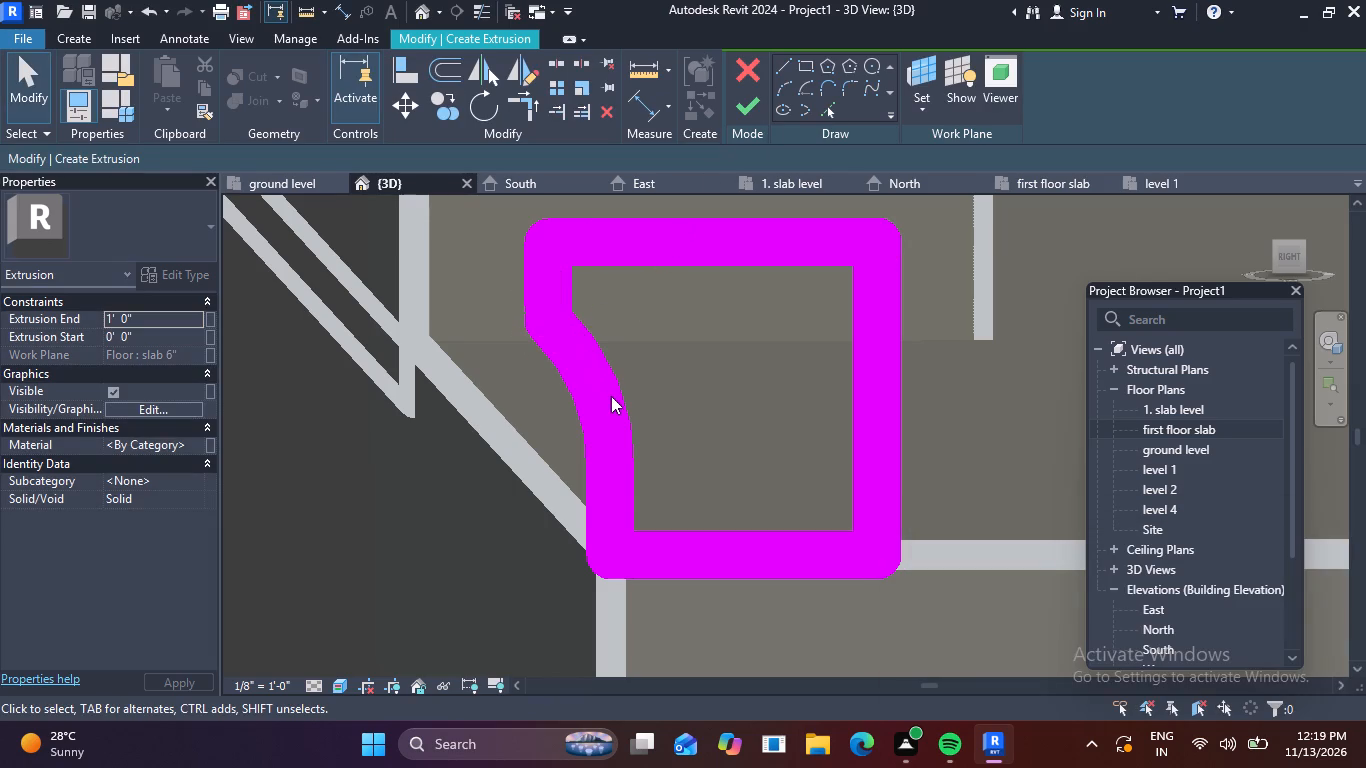
# Replace the profile's arc with a new arc of about 2 1/2" radius between the two short front verticals, and finish the extrusion sketch.
pyautogui.click(611, 396)
pyautogui.click(601, 406)
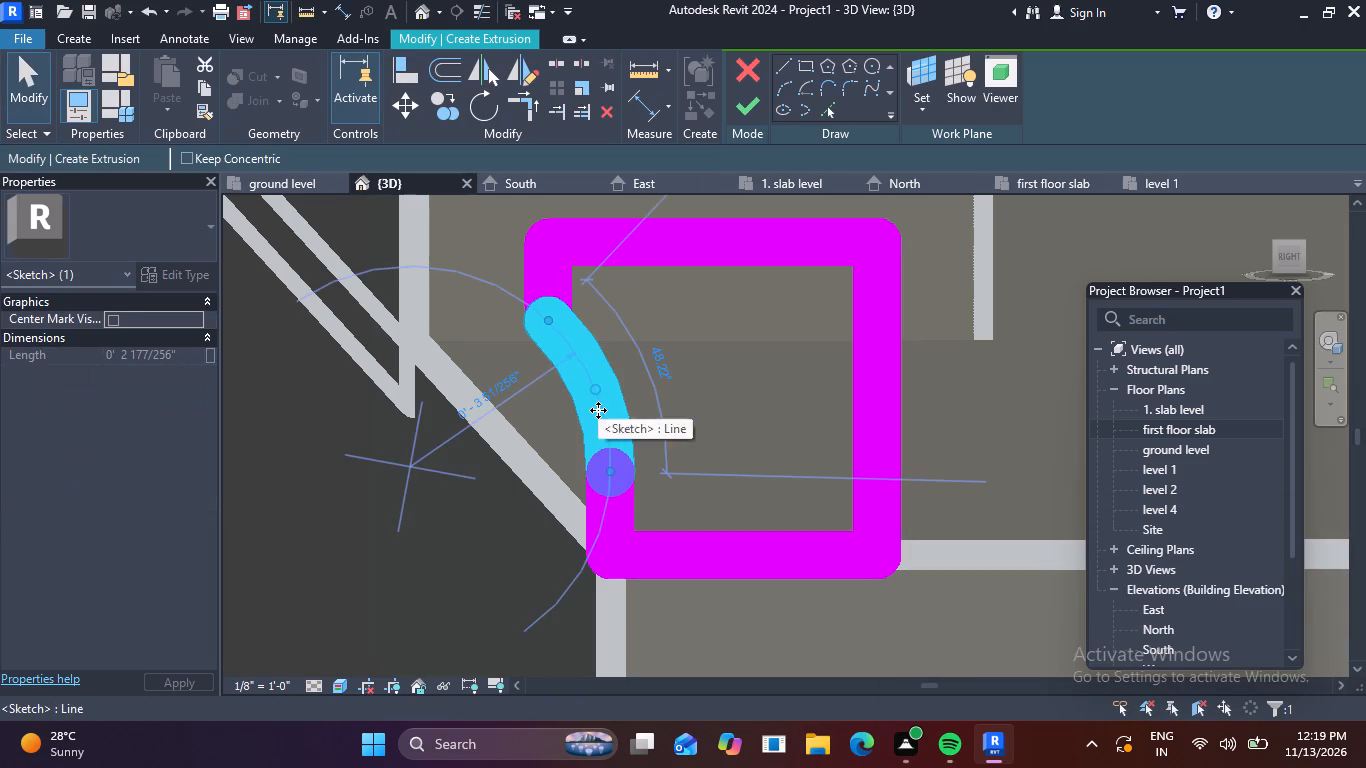
pyautogui.press('Delete')
pyautogui.click(785, 89)
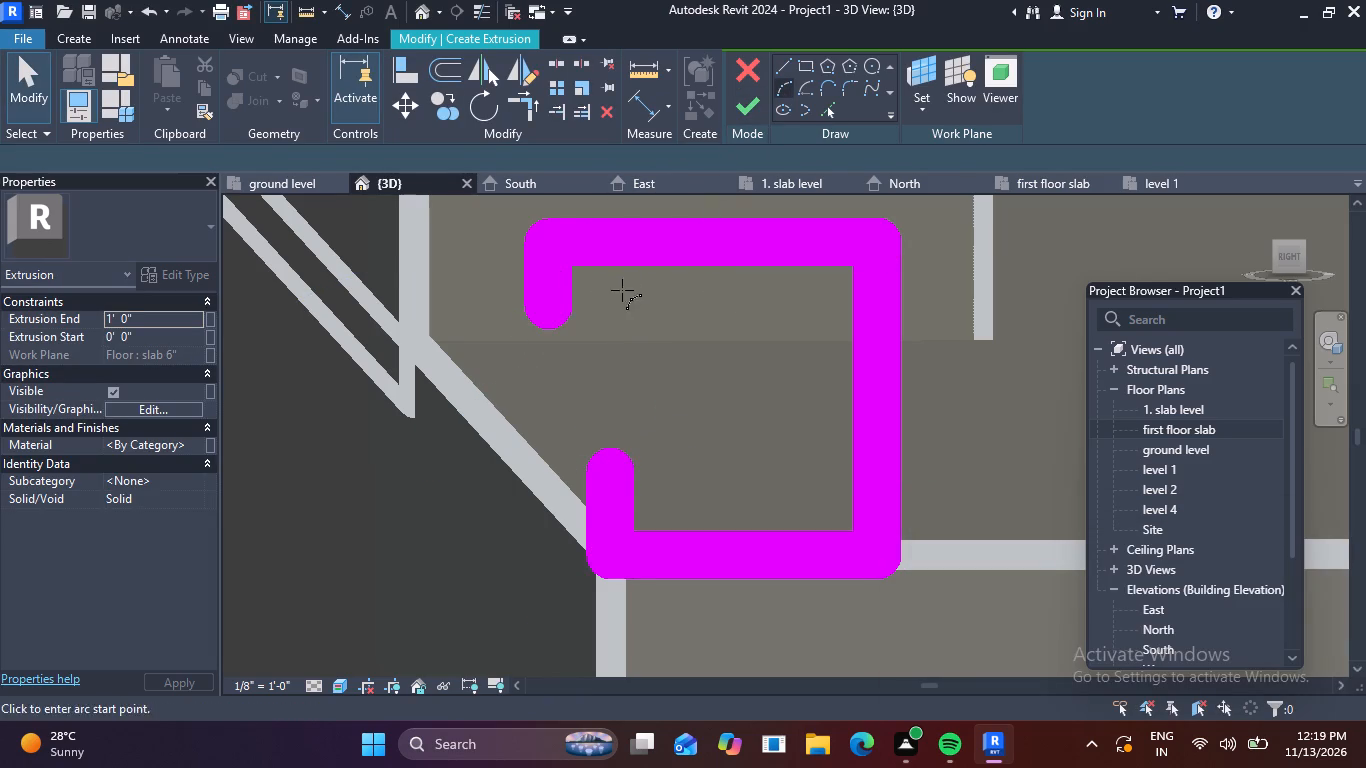
pyautogui.click(546, 304)
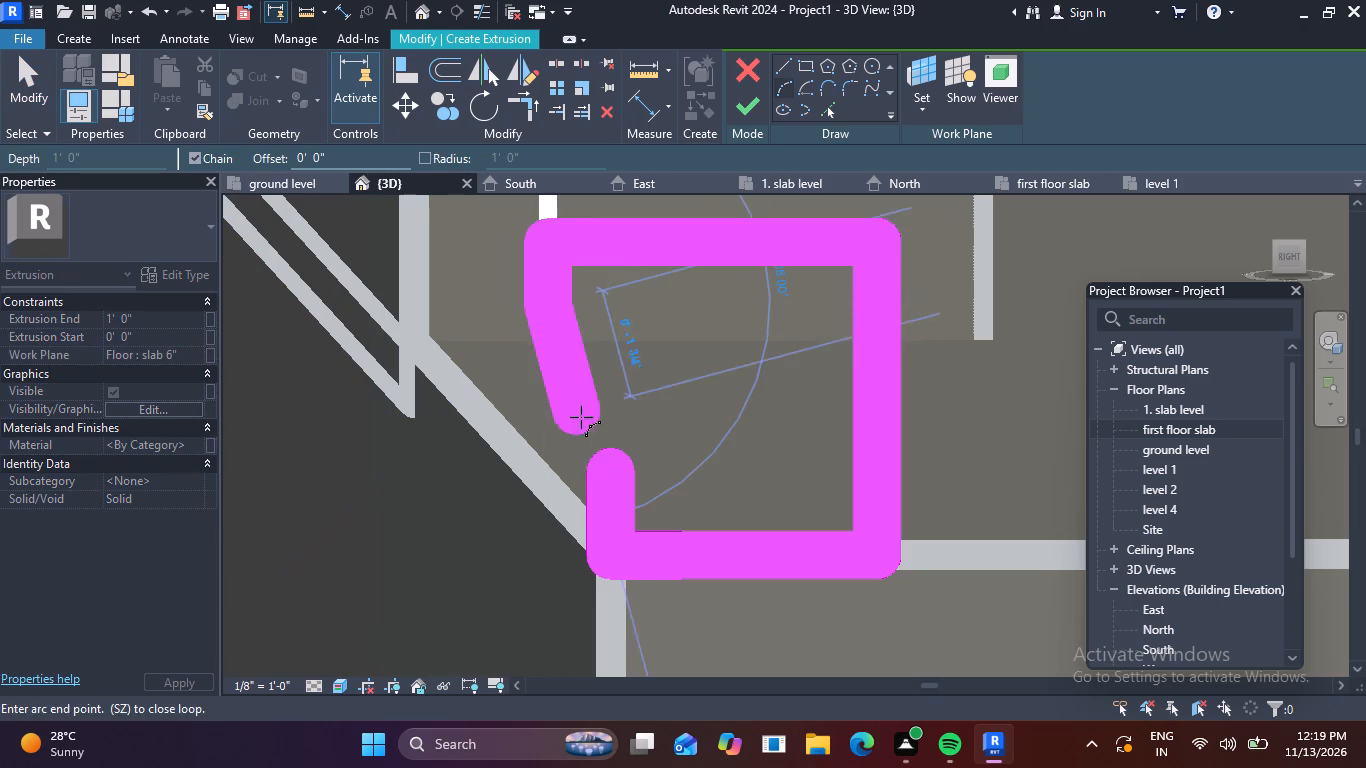
pyautogui.click(610, 465)
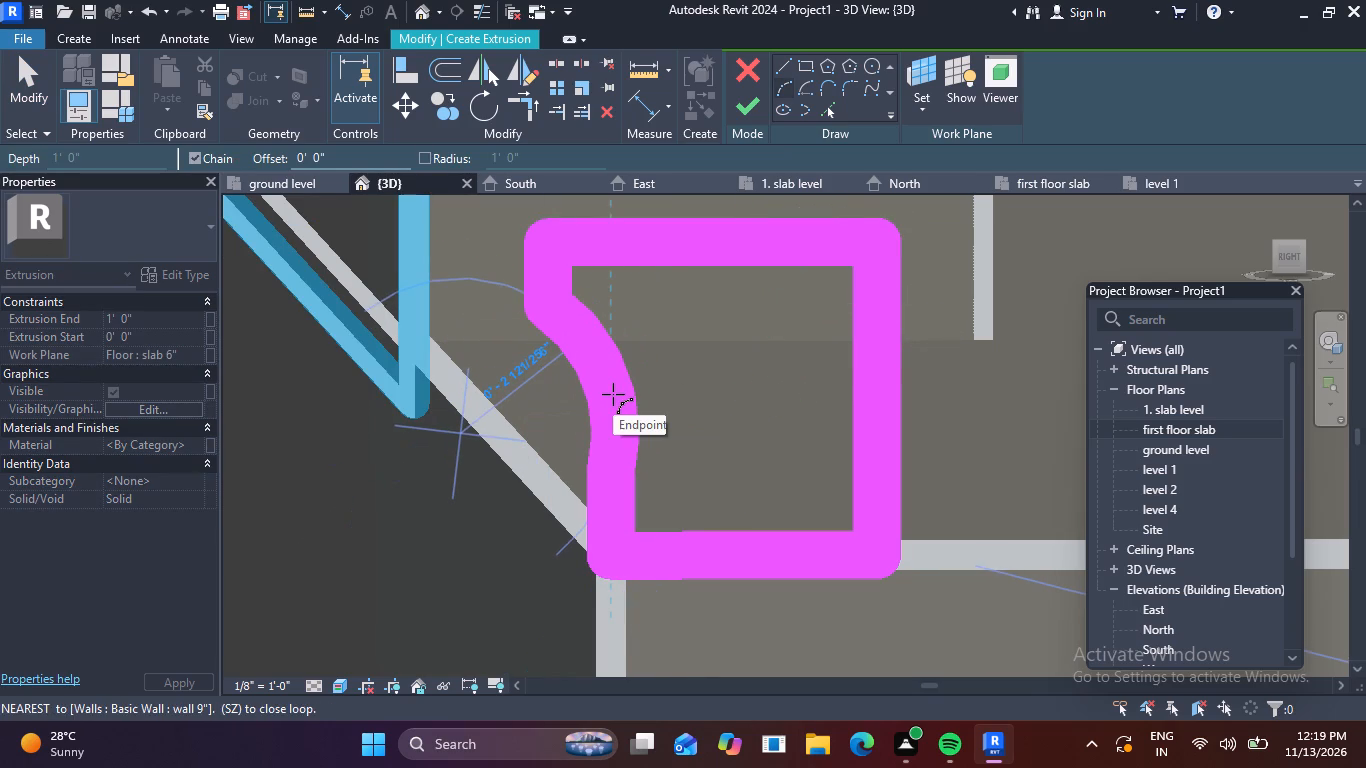
pyautogui.click(613, 394)
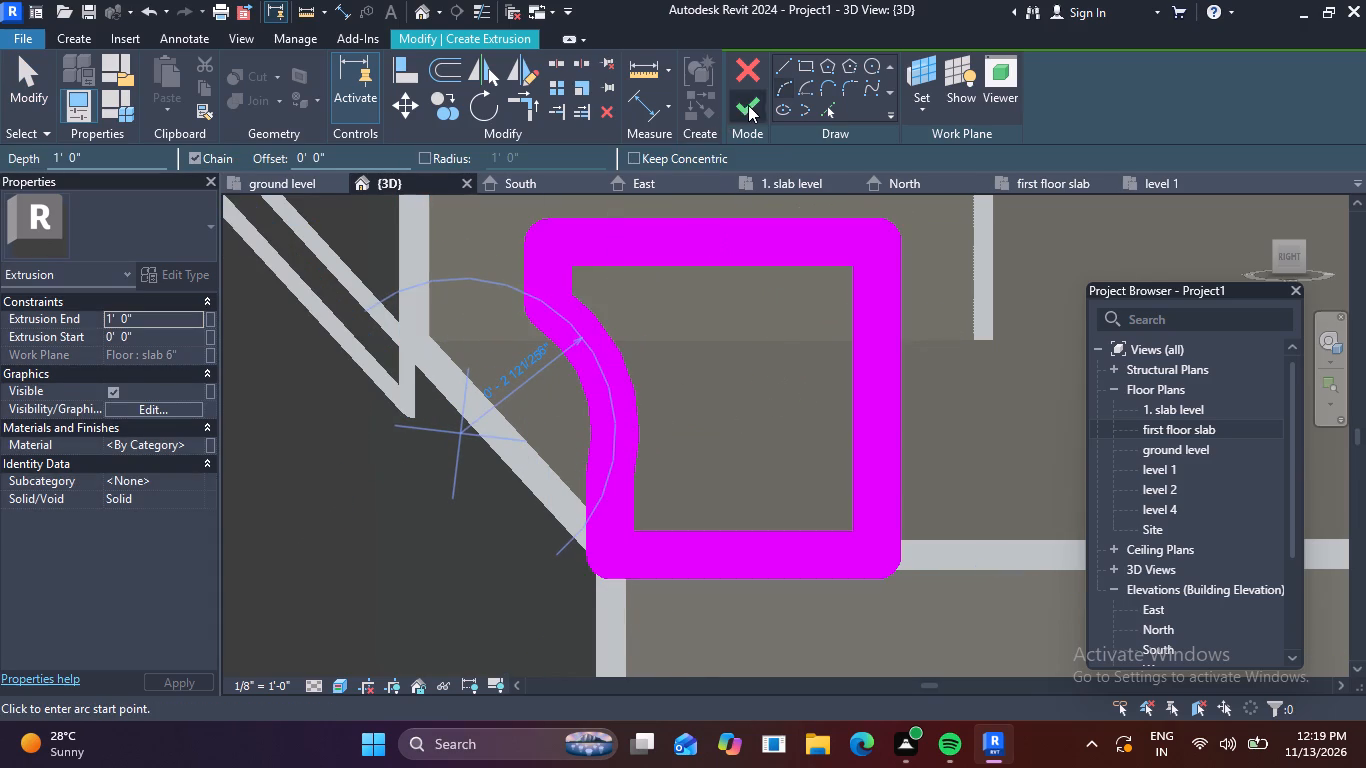
pyautogui.click(749, 105)
# Stretch the moulding extrusion's west end along the slab's front edge towards the upper wall, to a depth of 6' 7 1/2".
pyautogui.scroll(-4, 709, 343)
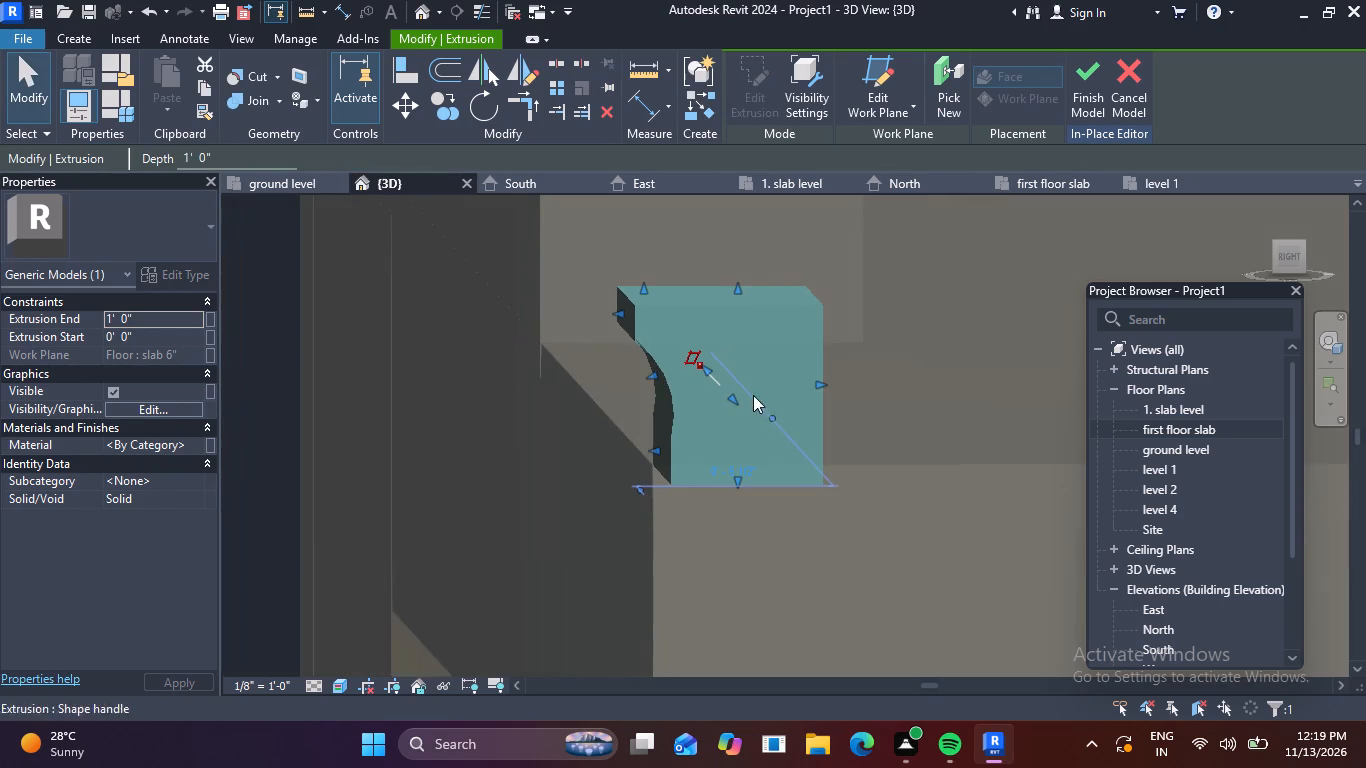
pyautogui.keyDown('shift'); pyautogui.moveTo(754, 459); pyautogui.dragTo(840, 353, button='middle'); pyautogui.keyUp('shift')
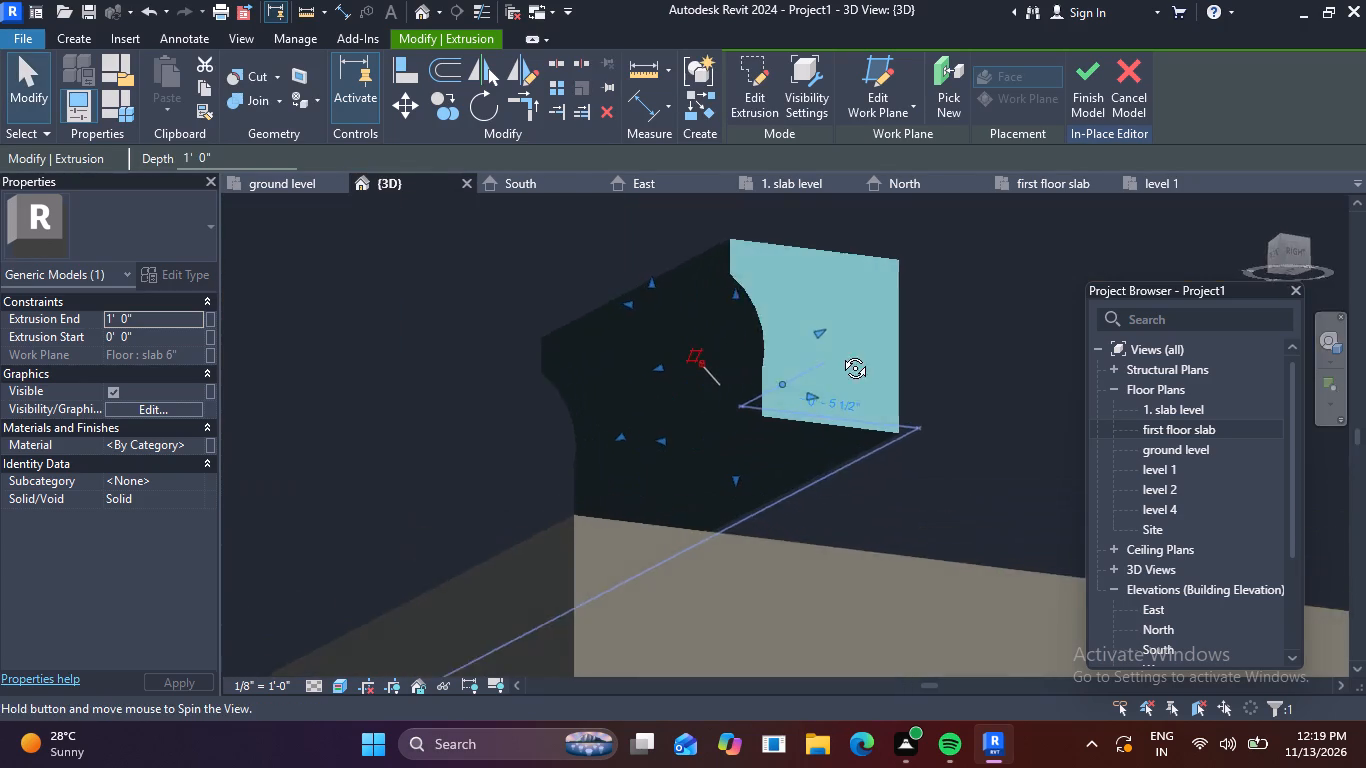
pyautogui.keyDown('shift'); pyautogui.moveTo(840, 353); pyautogui.dragTo(987, 373, button='middle'); pyautogui.keyUp('shift')
pyautogui.scroll(-5, 982, 378)
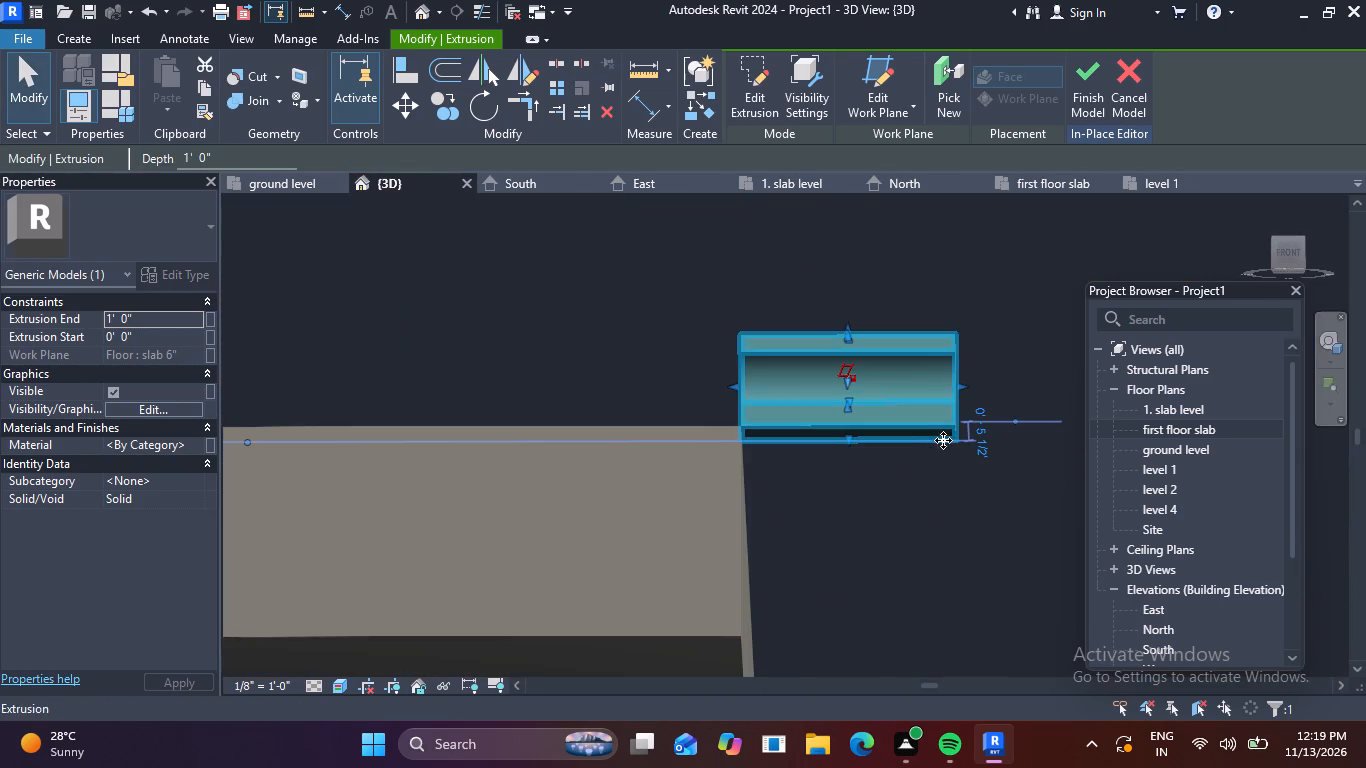
pyautogui.scroll(-2, 933, 448)
pyautogui.keyDown('shift'); pyautogui.moveTo(829, 476); pyautogui.dragTo(763, 544, button='middle'); pyautogui.keyUp('shift')
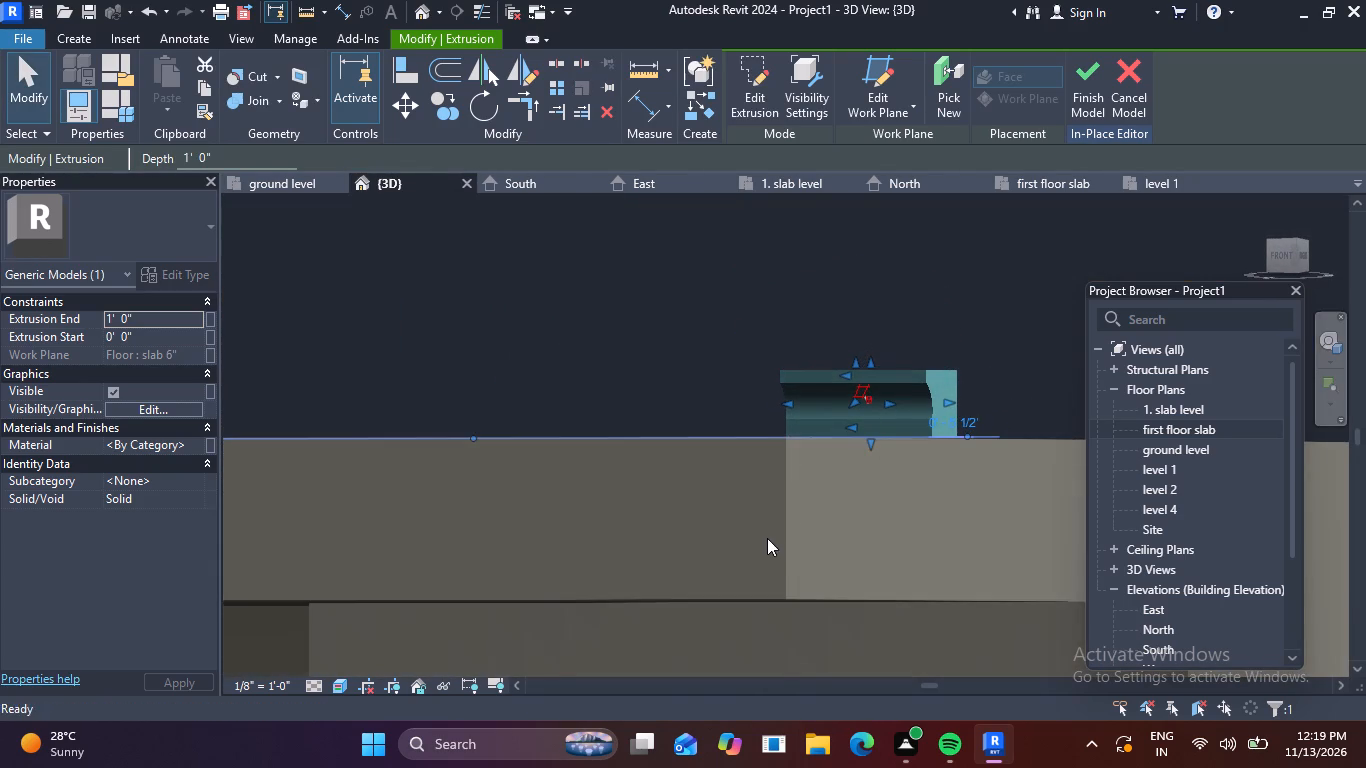
pyautogui.keyDown('shift'); pyautogui.scroll(-3, 789, 504); pyautogui.keyUp('shift')
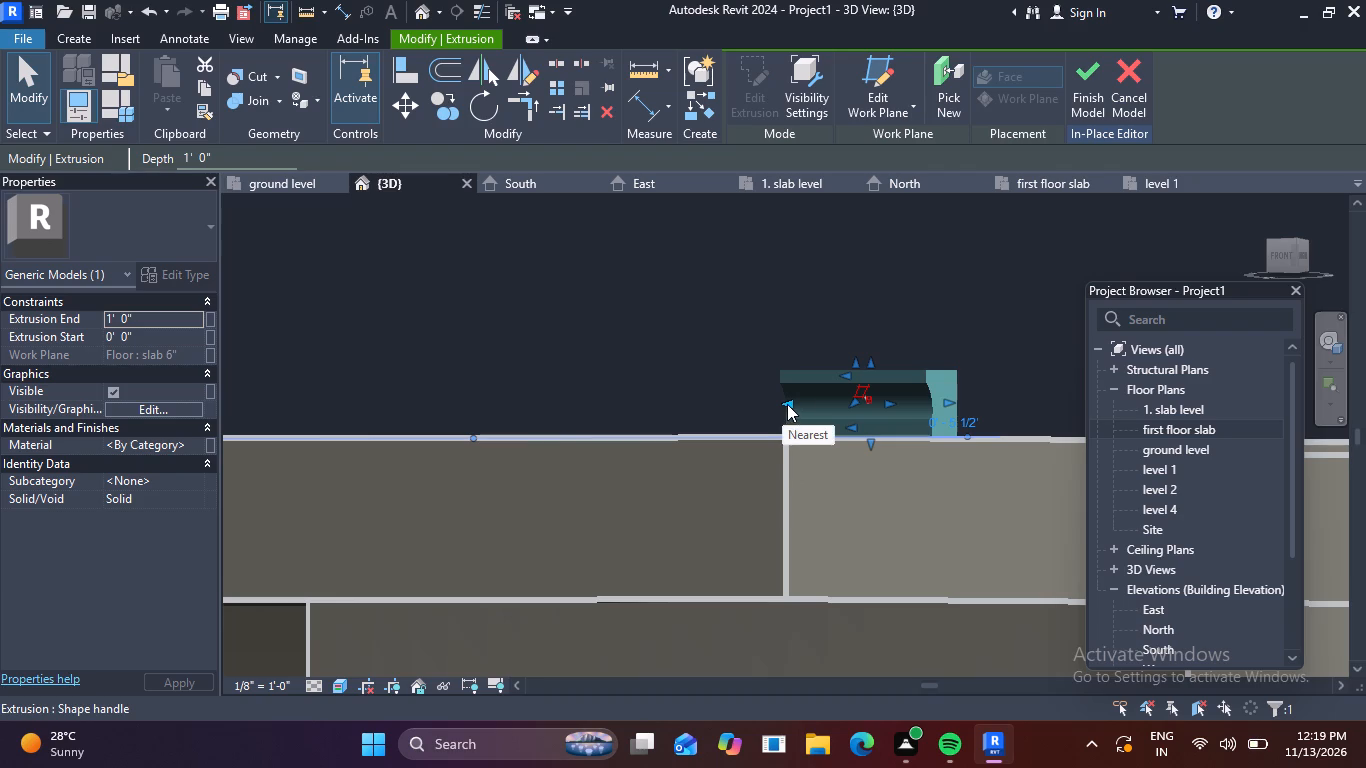
pyautogui.moveTo(787, 404); pyautogui.dragTo(504, 400)
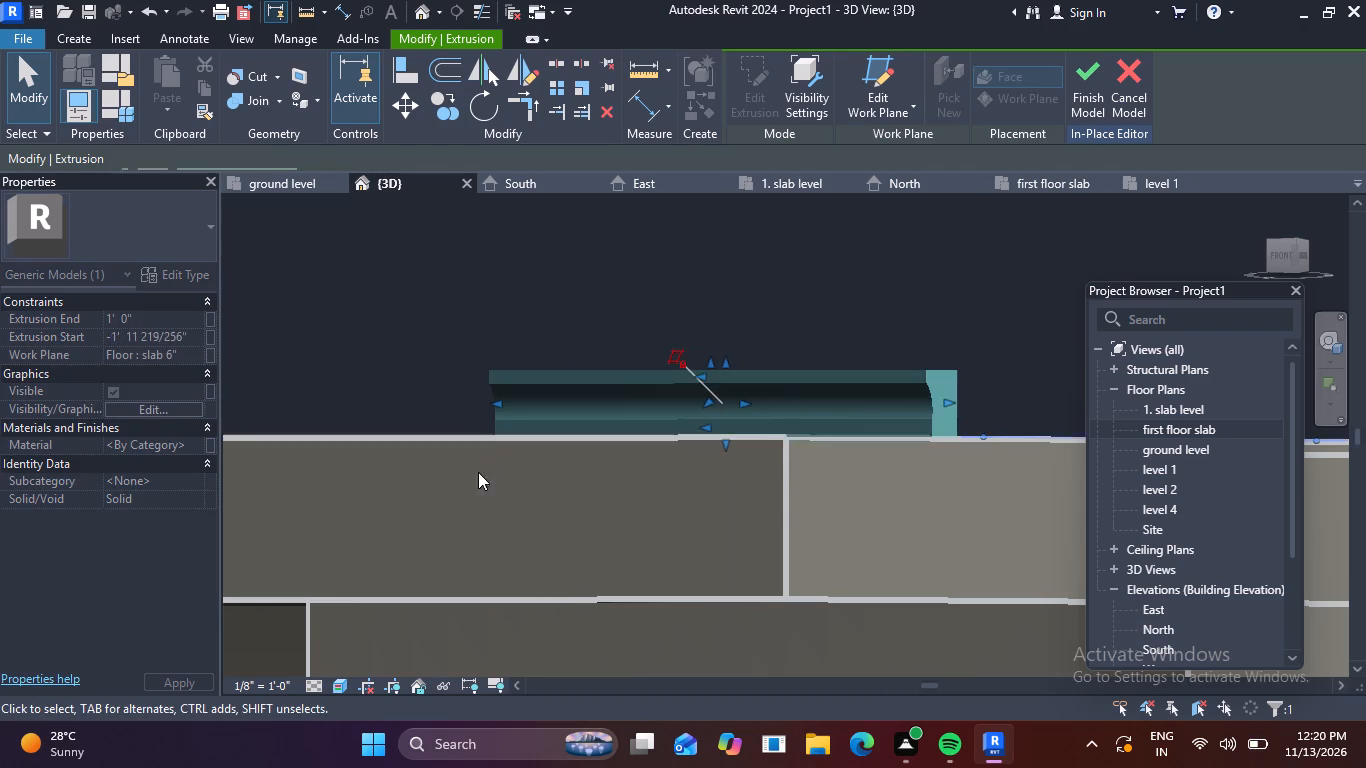
pyautogui.scroll(-1, 475, 489)
pyautogui.moveTo(505, 510); pyautogui.dragTo(706, 574, button='middle')
pyautogui.keyDown('shift'); pyautogui.moveTo(543, 567); pyautogui.dragTo(542, 567, button='middle'); pyautogui.keyUp('shift')
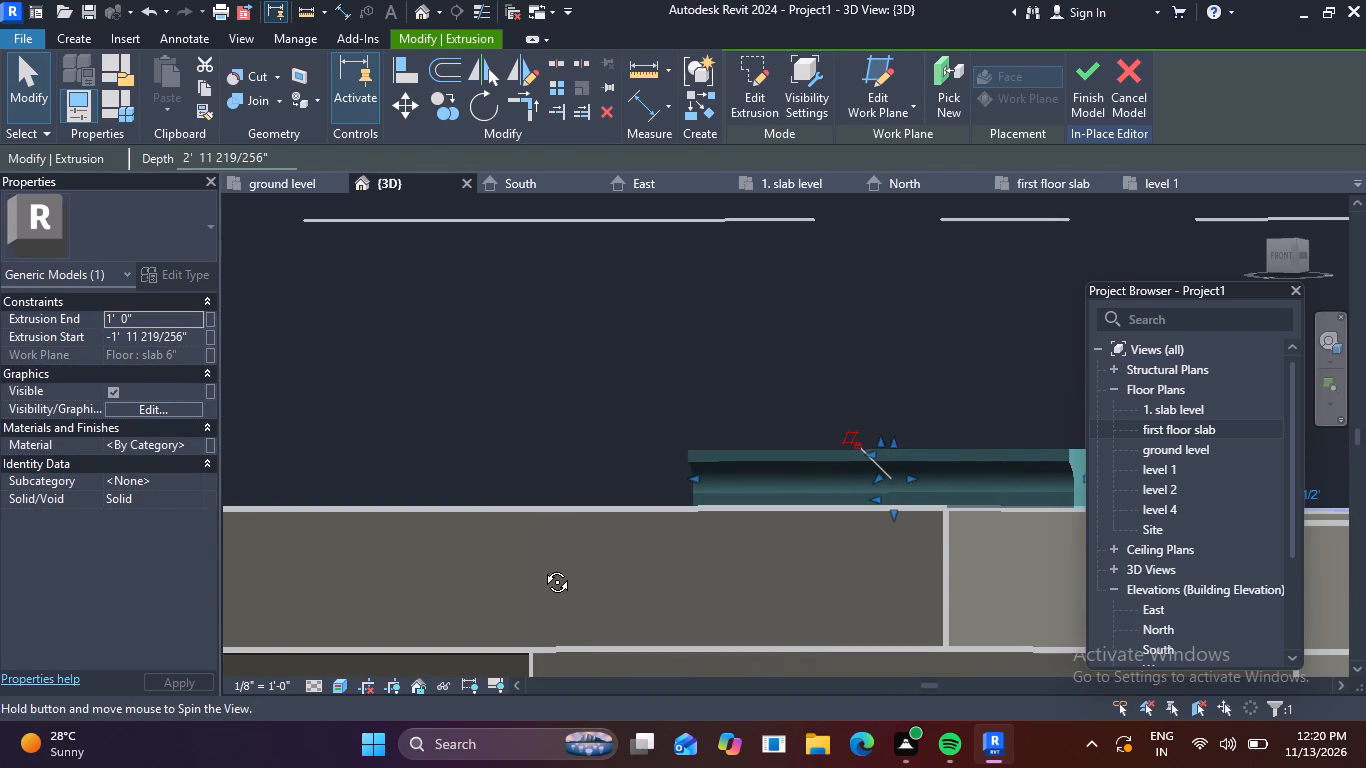
pyautogui.keyDown('shift'); pyautogui.moveTo(542, 567); pyautogui.dragTo(639, 576, button='middle'); pyautogui.keyUp('shift')
pyautogui.scroll(-3, 581, 563)
pyautogui.moveTo(610, 564); pyautogui.dragTo(743, 564, button='middle')
pyautogui.click(412, 71)
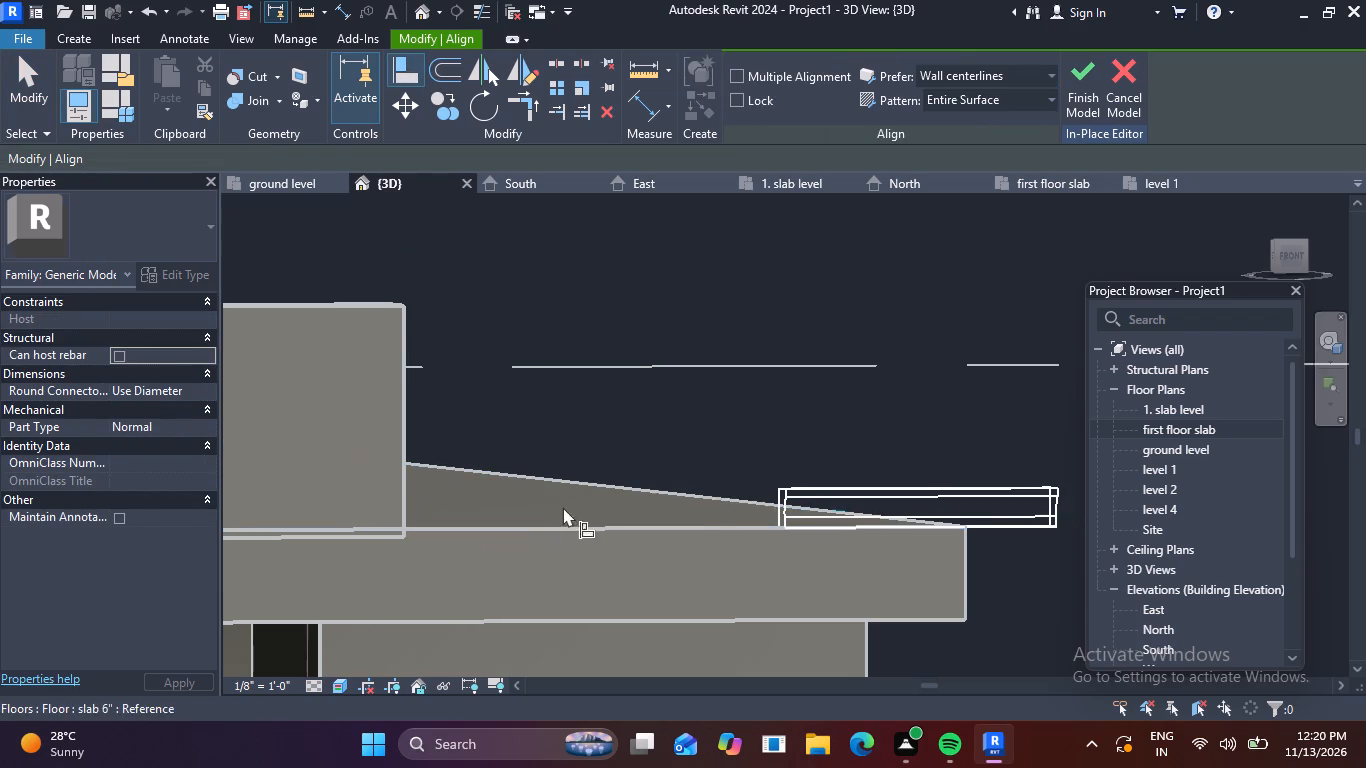
pyautogui.press('Escape')
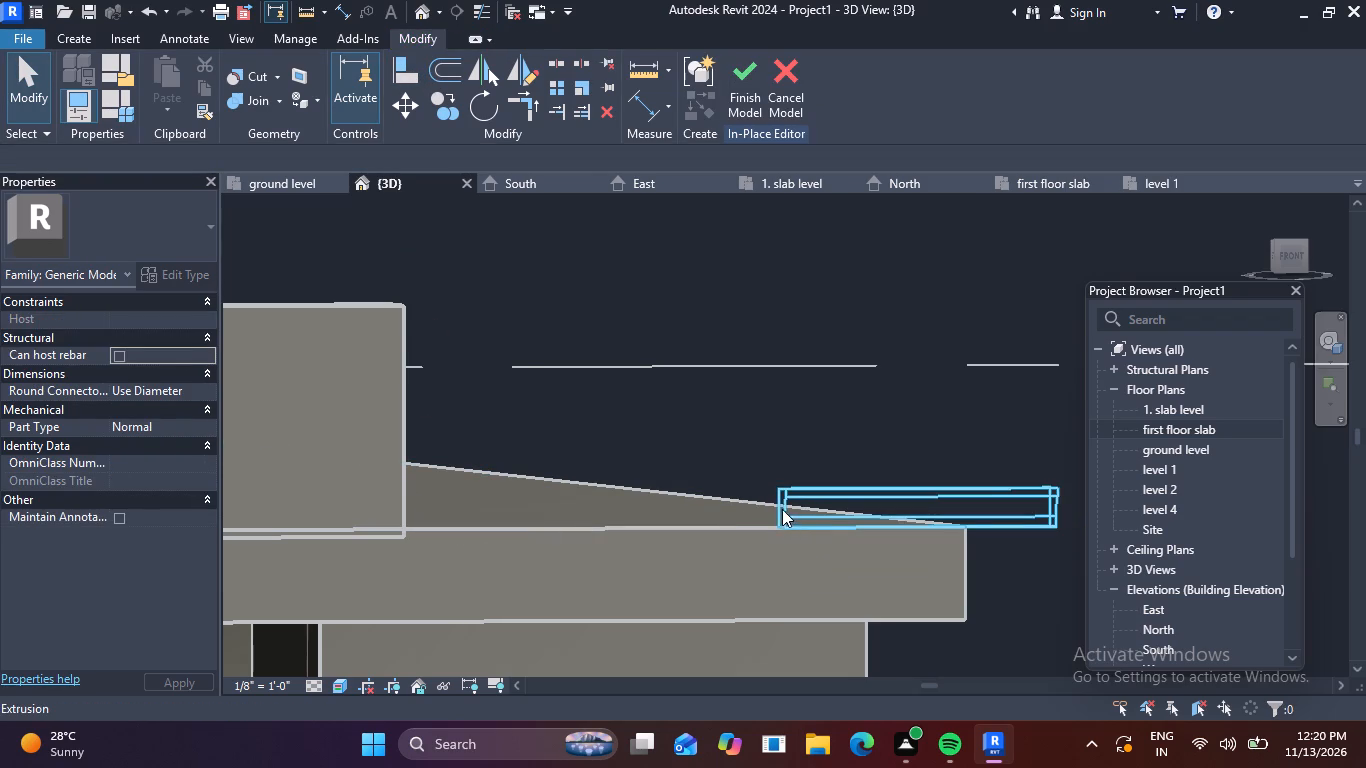
pyautogui.click(816, 491)
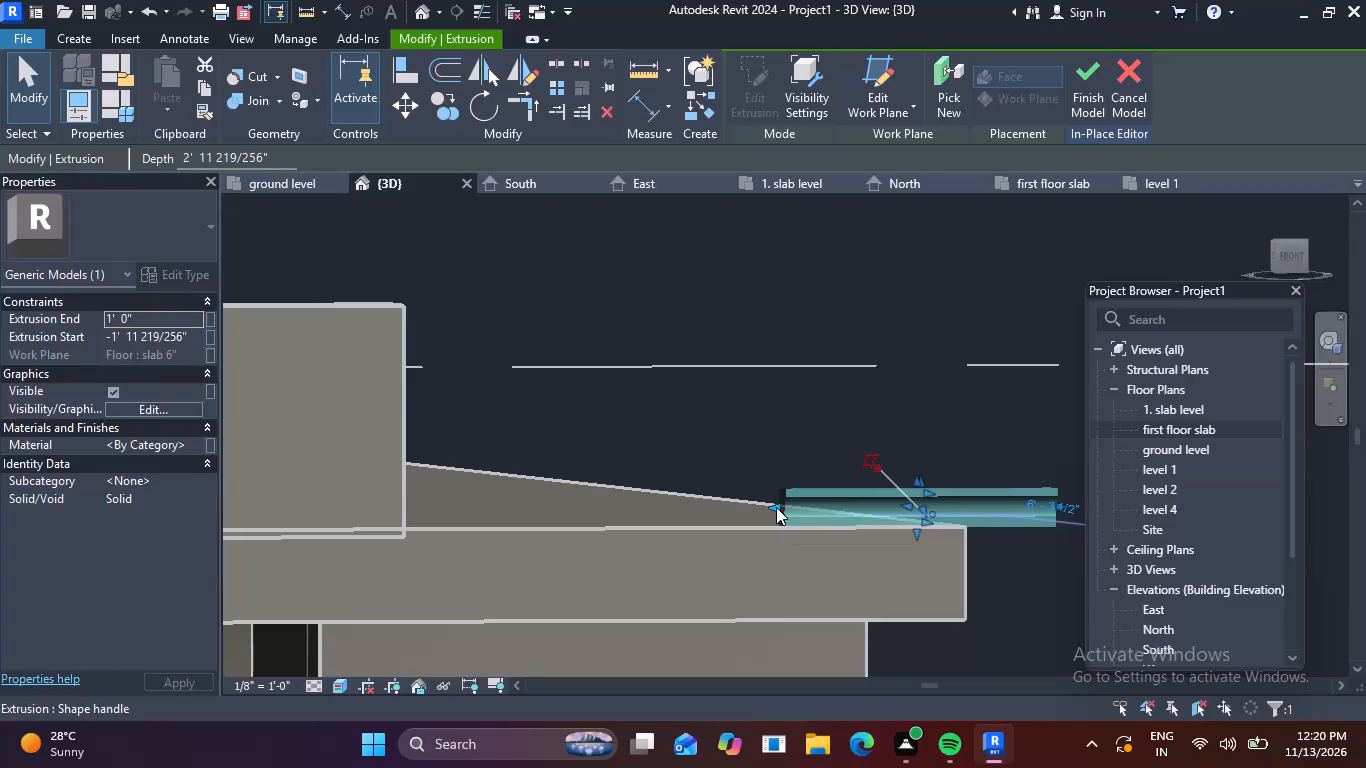
pyautogui.moveTo(776, 507); pyautogui.dragTo(477, 538)
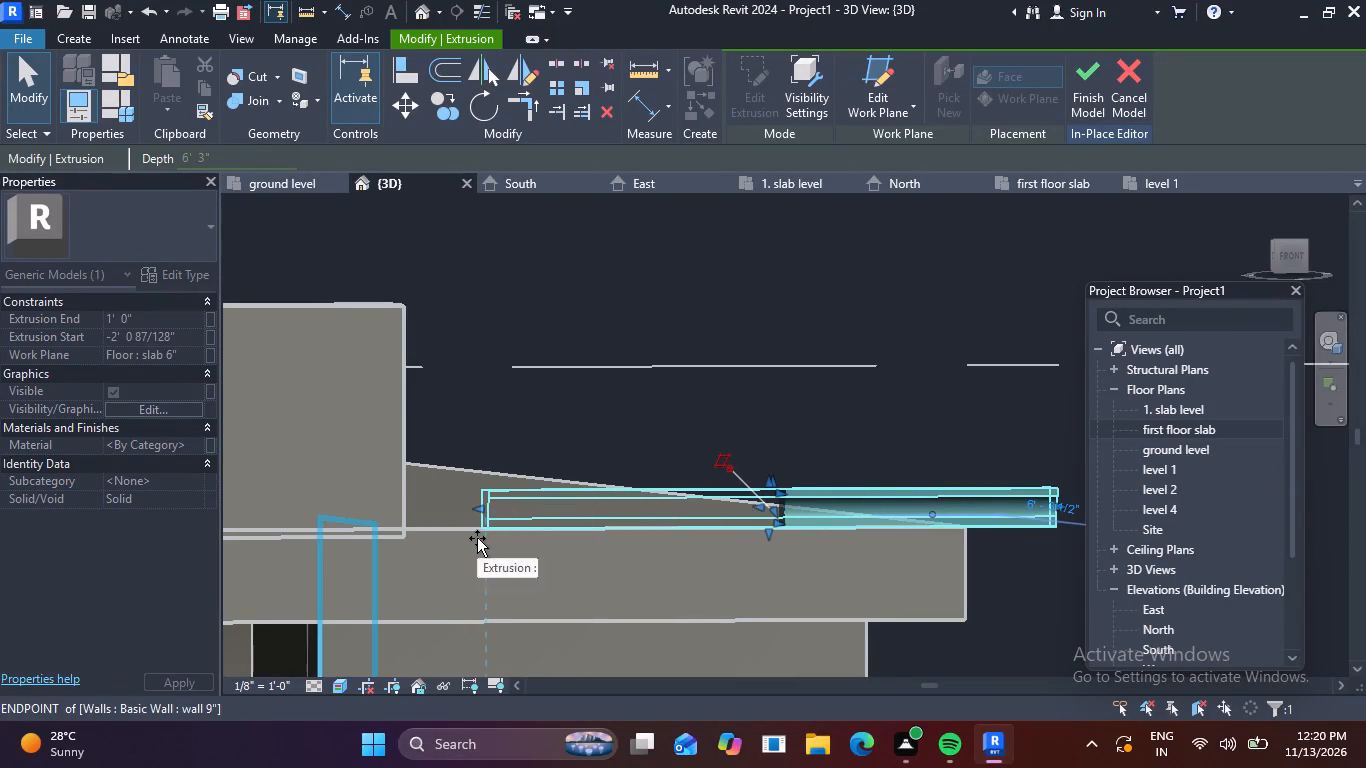
pyautogui.moveTo(477, 538); pyautogui.dragTo(458, 532)
pyautogui.scroll(-2, 661, 570)
pyautogui.moveTo(686, 578); pyautogui.dragTo(626, 583, button='middle')
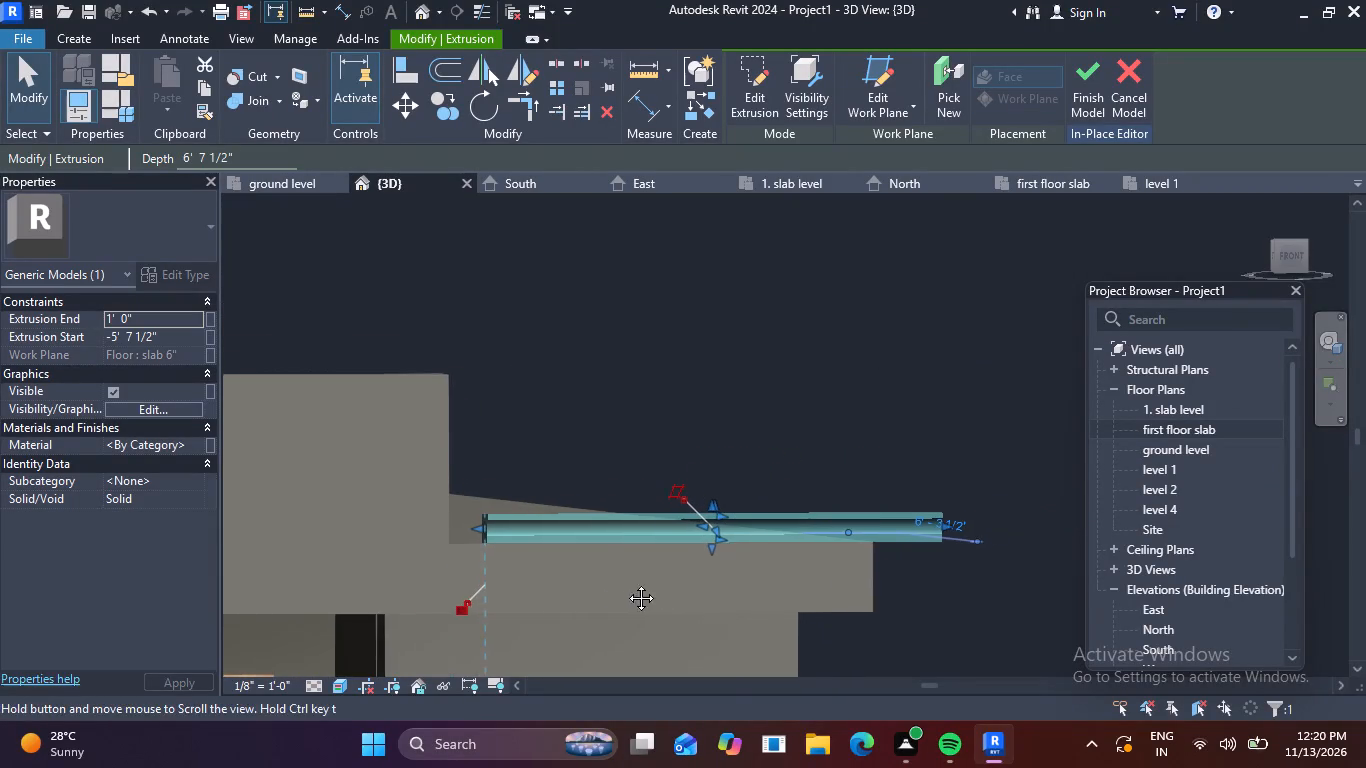
pyautogui.moveTo(626, 583); pyautogui.dragTo(596, 582, button='middle')
pyautogui.keyDown('shift'); pyautogui.moveTo(671, 593); pyautogui.dragTo(530, 607, button='middle'); pyautogui.keyUp('shift')
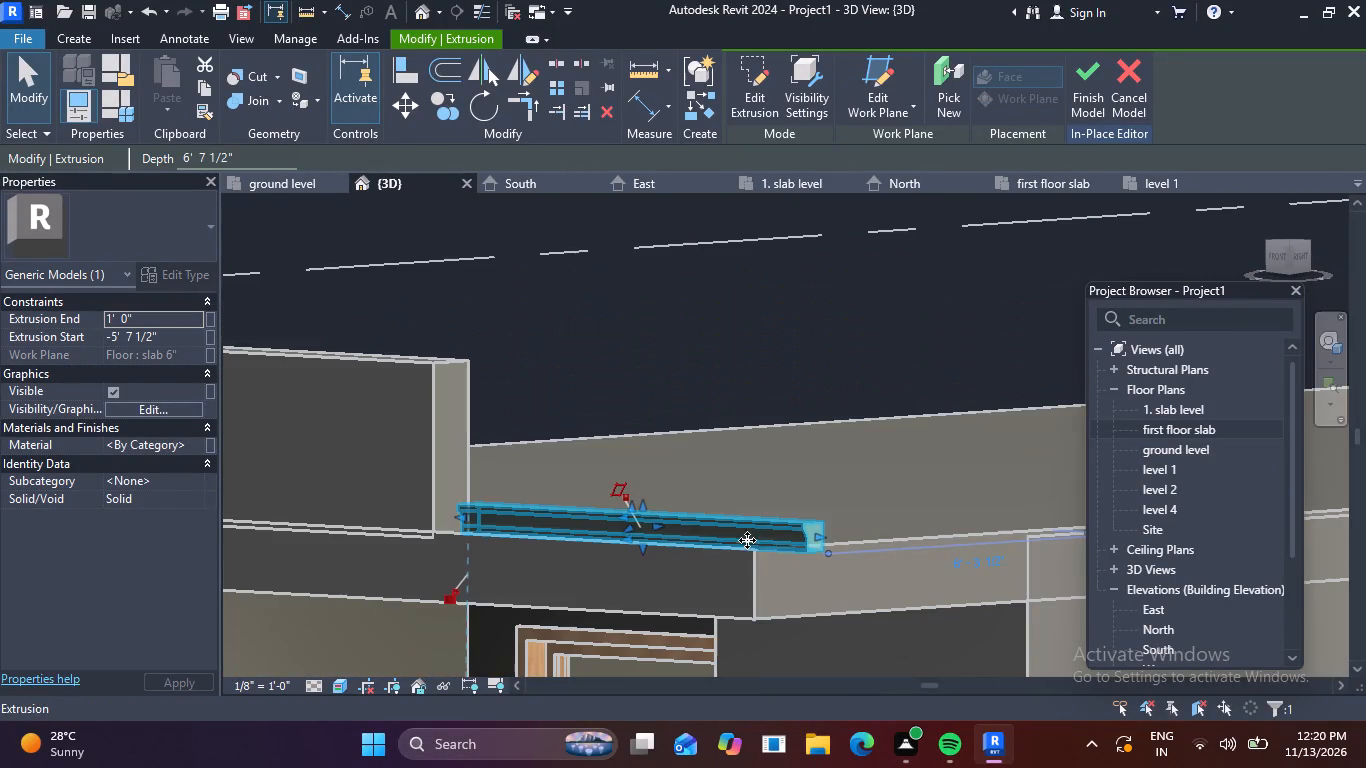
pyautogui.press('Escape')
# Align the moulding's underside with the top face of the slab.
pyautogui.scroll(4, 782, 572)
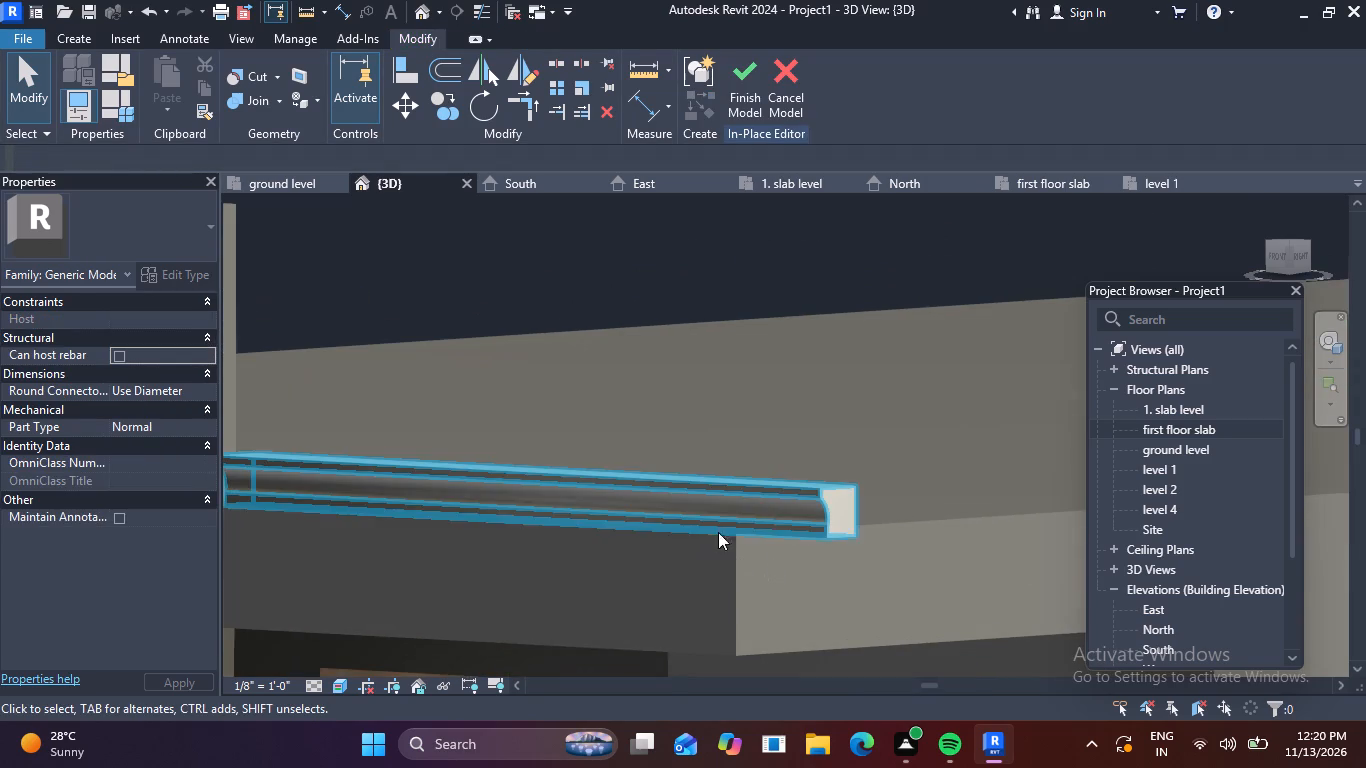
pyautogui.keyDown('shift'); pyautogui.moveTo(854, 570); pyautogui.dragTo(704, 578, button='middle'); pyautogui.keyUp('shift')
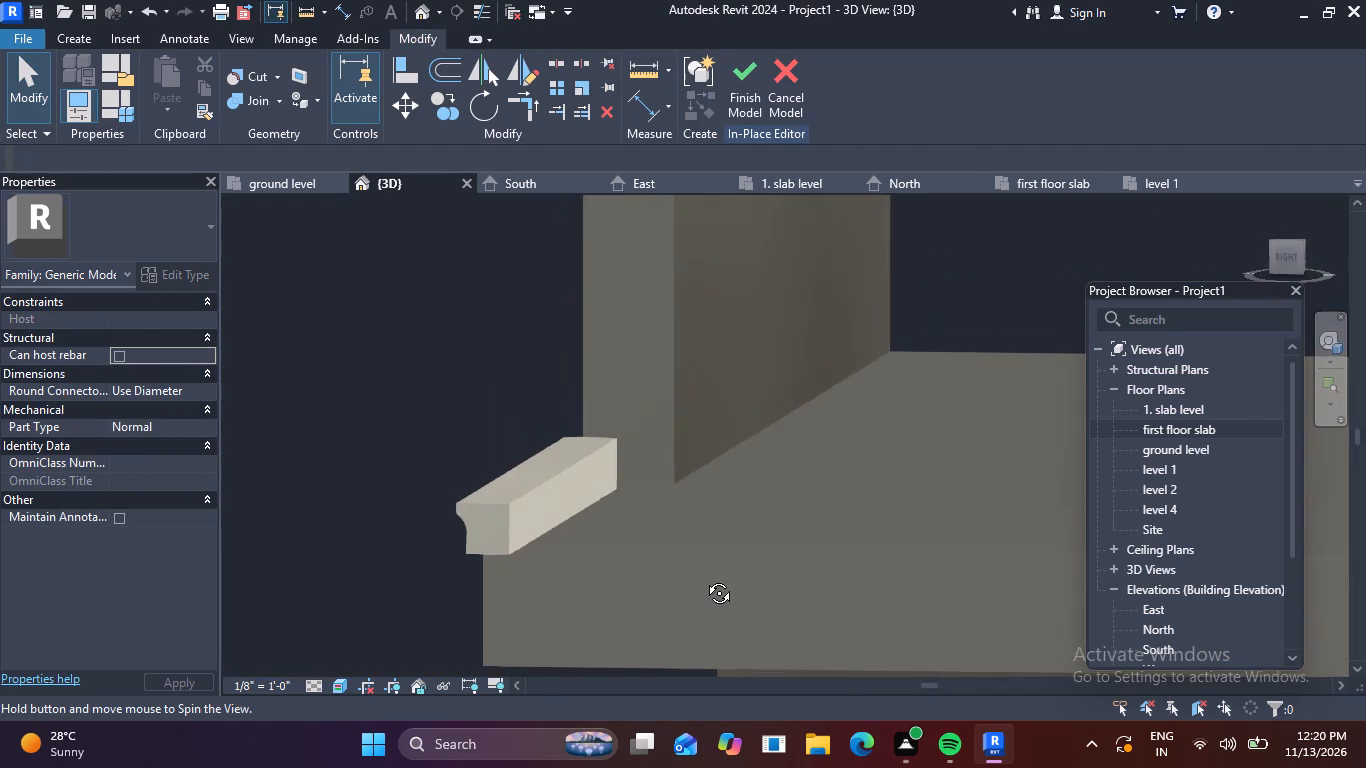
pyautogui.keyDown('shift'); pyautogui.moveTo(704, 578); pyautogui.dragTo(706, 577, button='middle'); pyautogui.keyUp('shift')
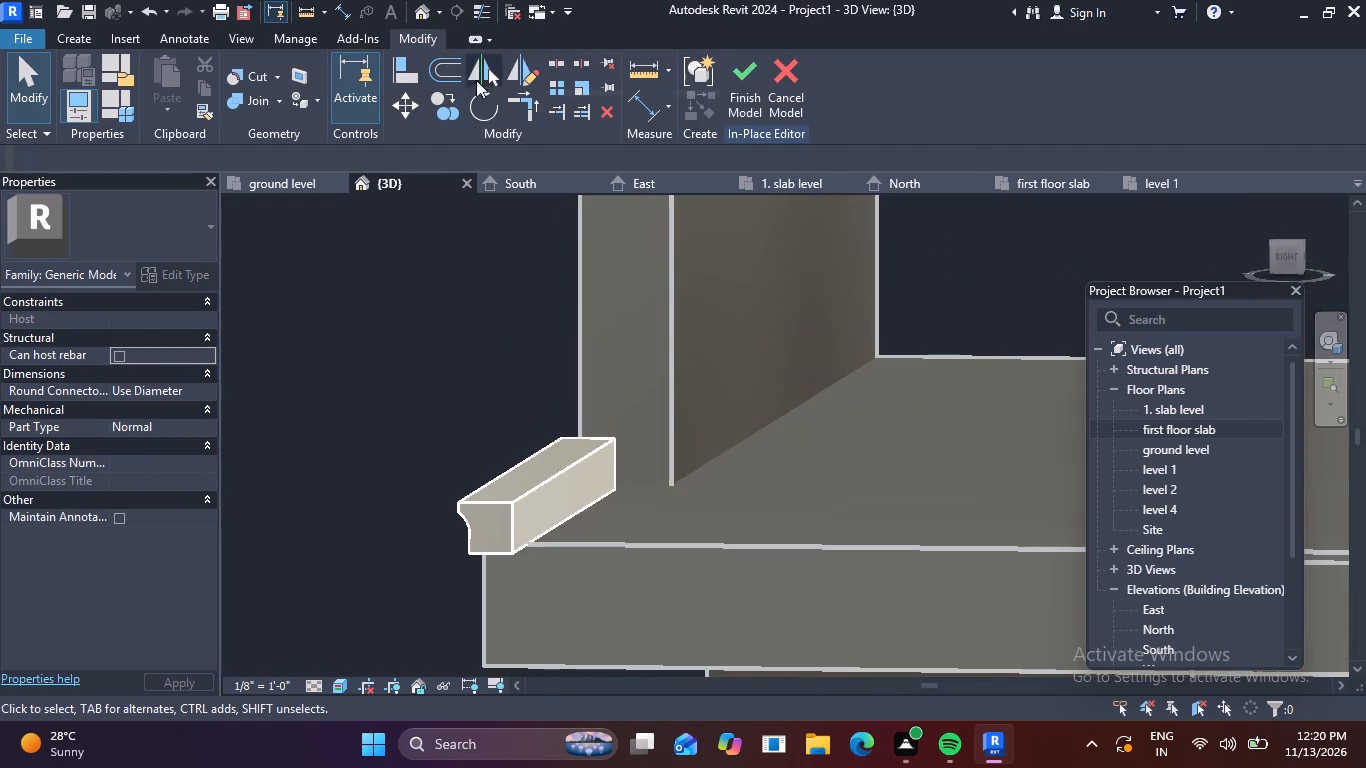
pyautogui.click(399, 74)
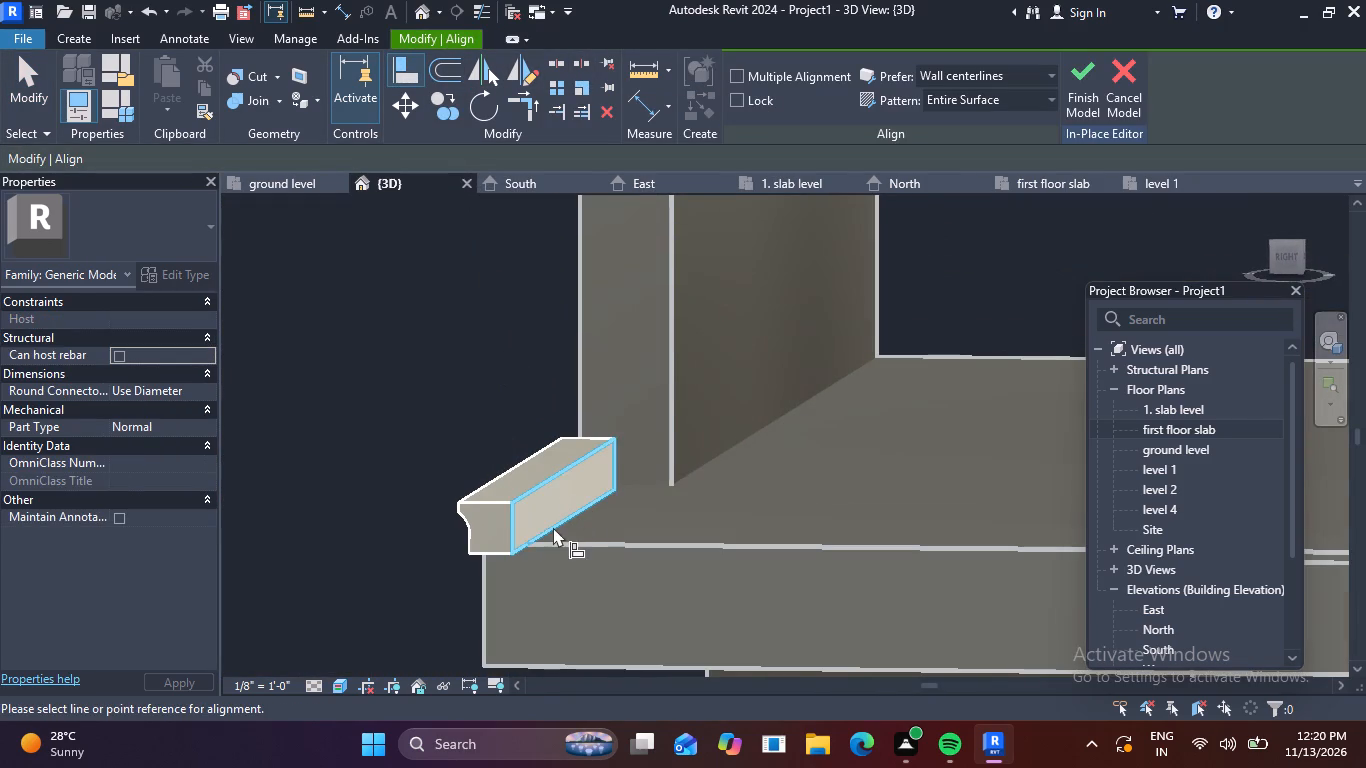
pyautogui.click(553, 542)
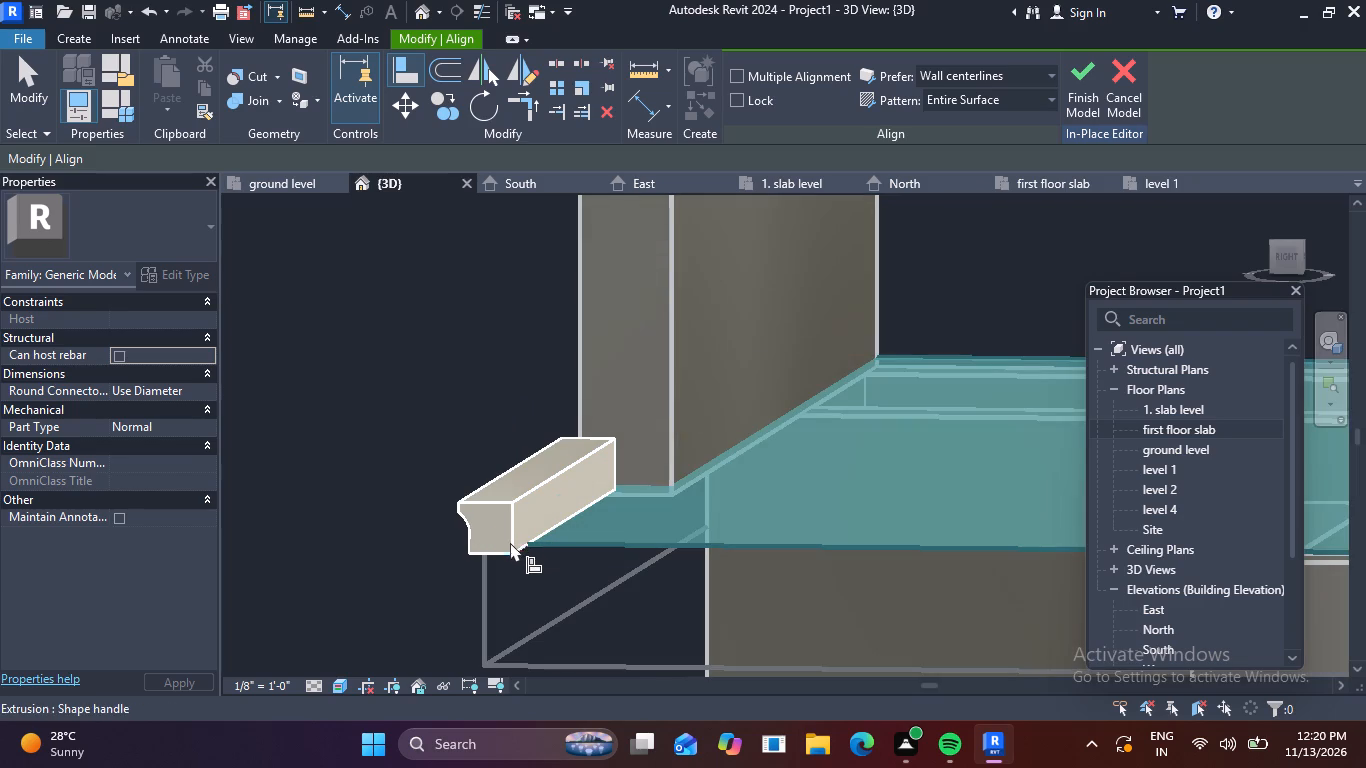
pyautogui.click(499, 550)
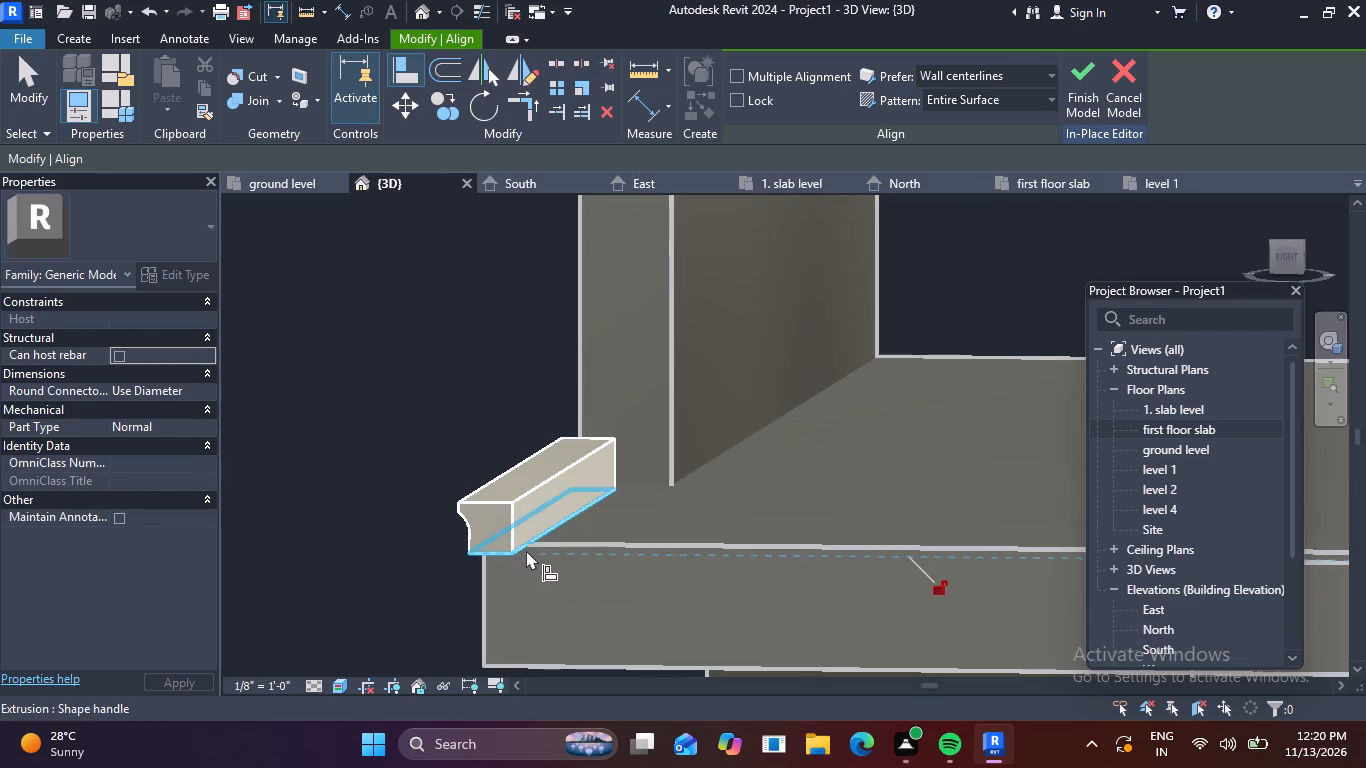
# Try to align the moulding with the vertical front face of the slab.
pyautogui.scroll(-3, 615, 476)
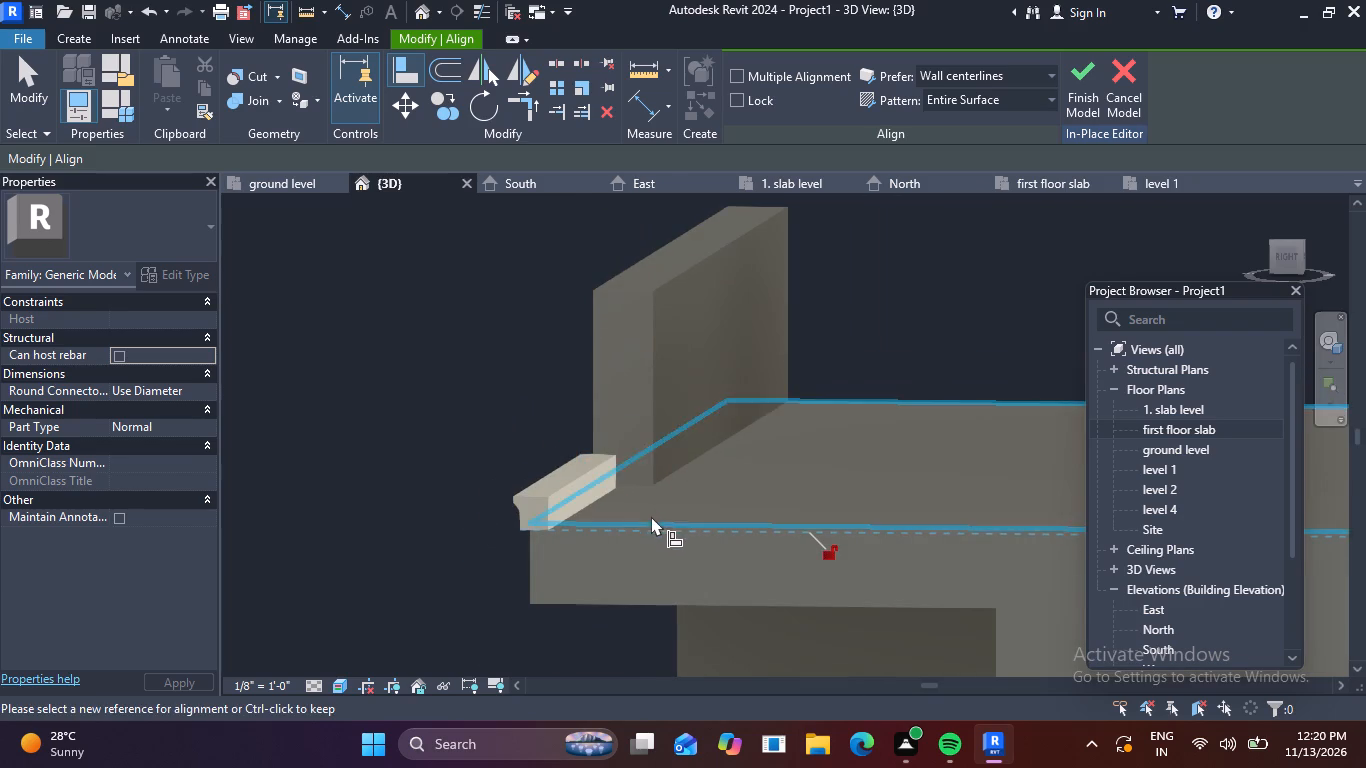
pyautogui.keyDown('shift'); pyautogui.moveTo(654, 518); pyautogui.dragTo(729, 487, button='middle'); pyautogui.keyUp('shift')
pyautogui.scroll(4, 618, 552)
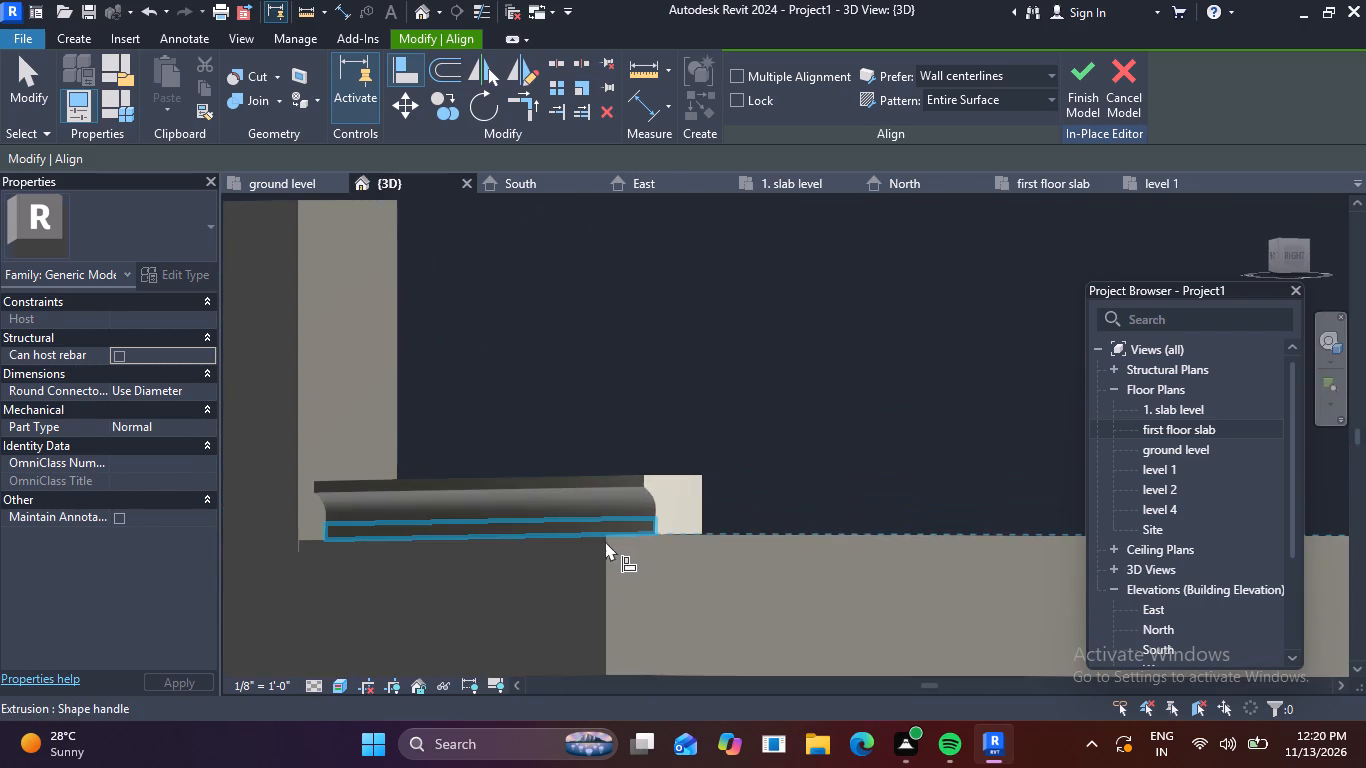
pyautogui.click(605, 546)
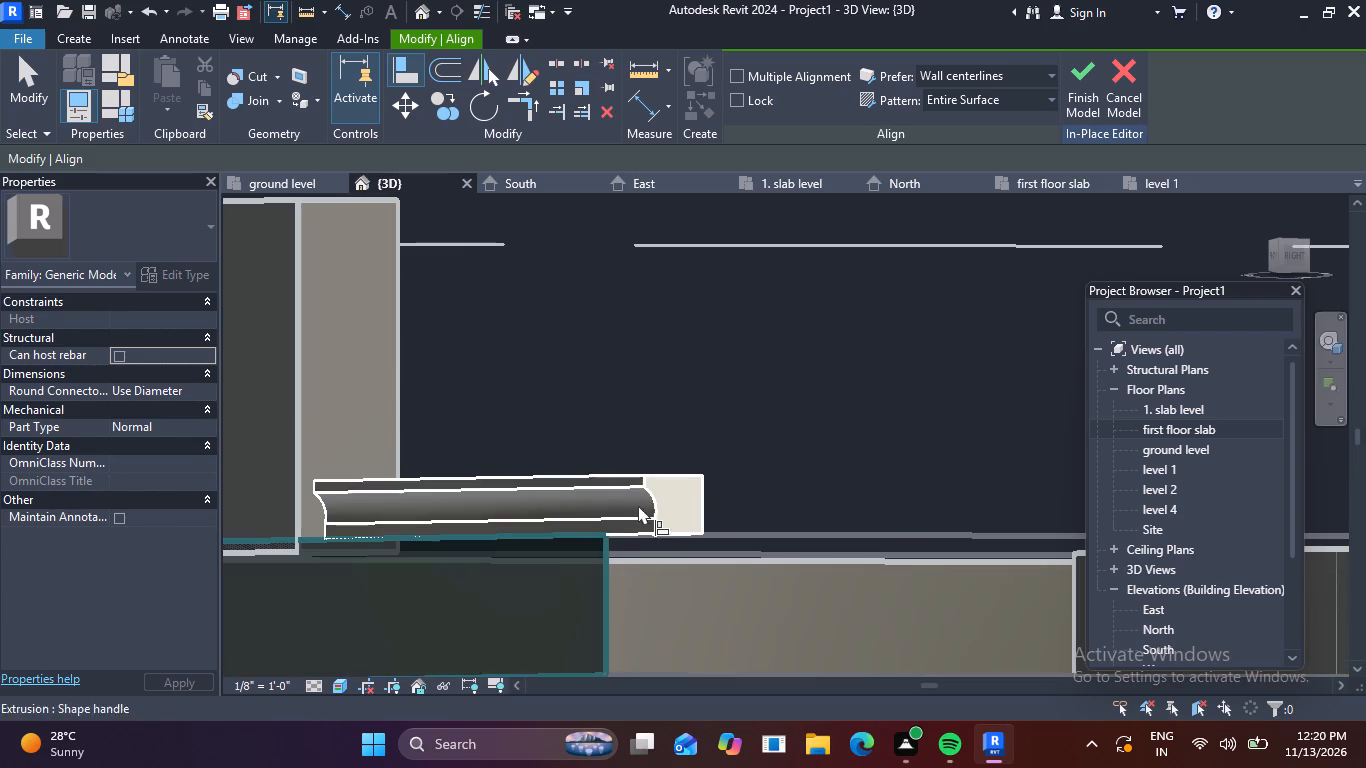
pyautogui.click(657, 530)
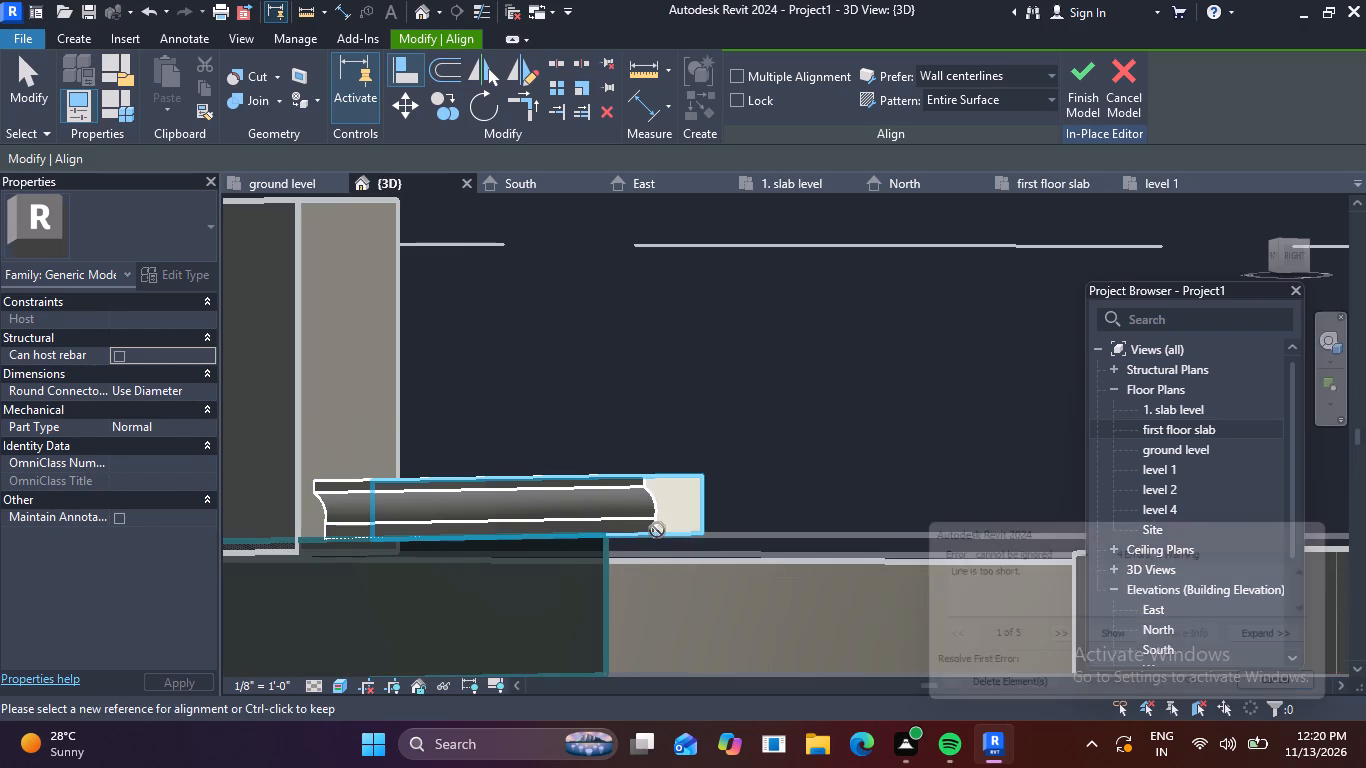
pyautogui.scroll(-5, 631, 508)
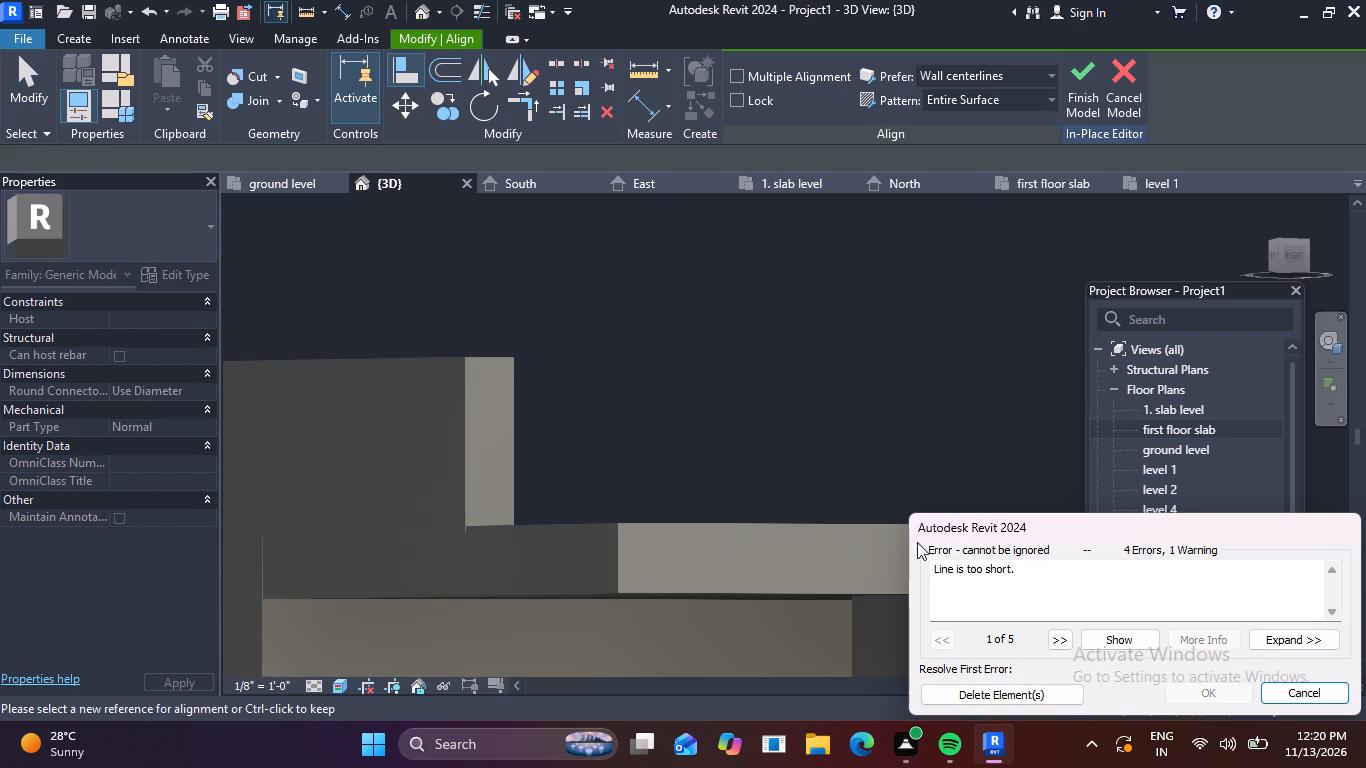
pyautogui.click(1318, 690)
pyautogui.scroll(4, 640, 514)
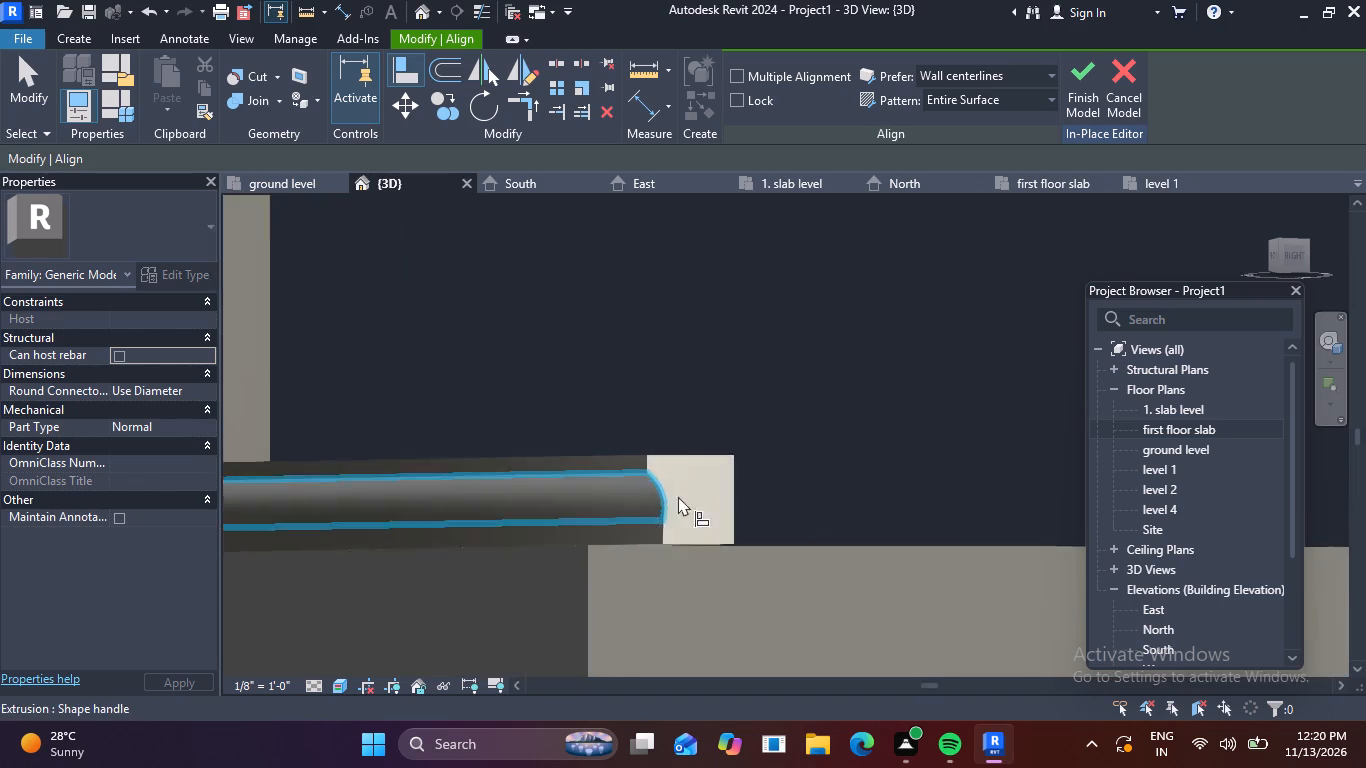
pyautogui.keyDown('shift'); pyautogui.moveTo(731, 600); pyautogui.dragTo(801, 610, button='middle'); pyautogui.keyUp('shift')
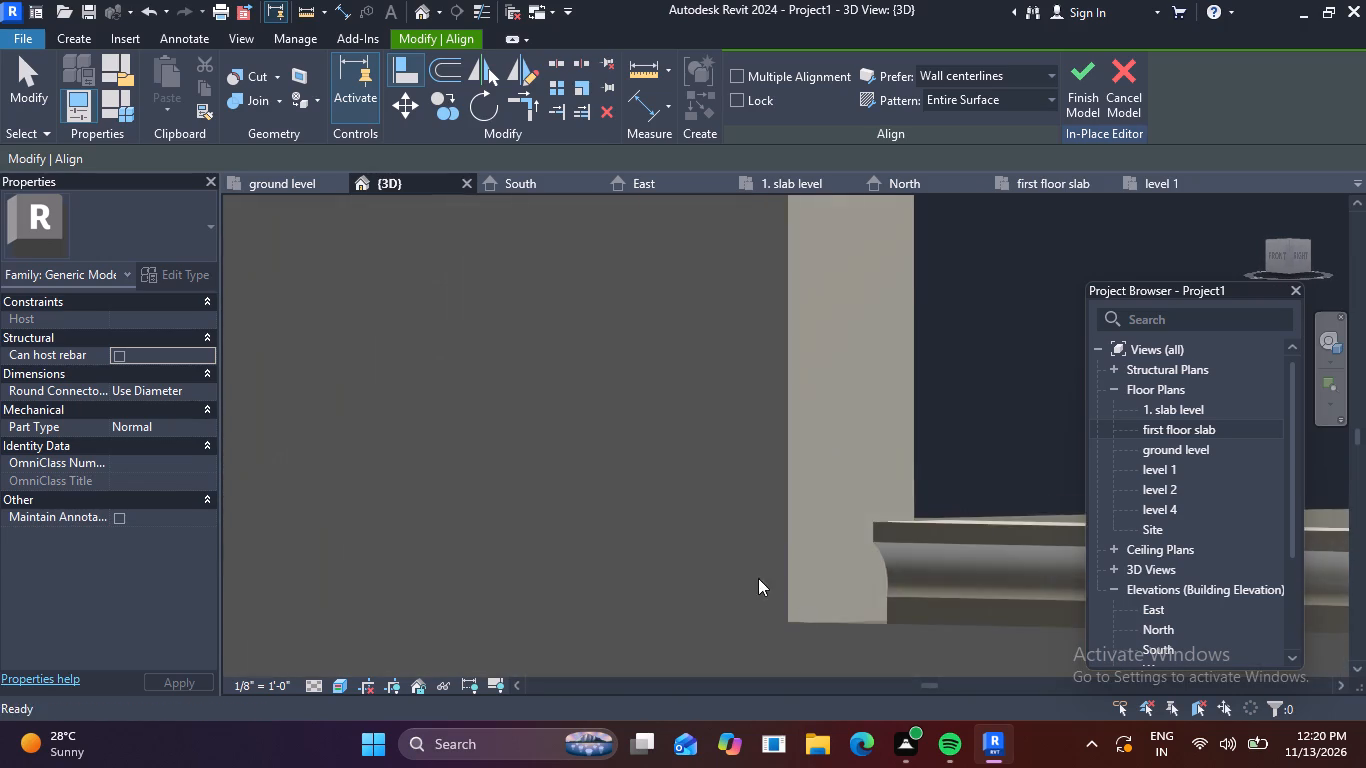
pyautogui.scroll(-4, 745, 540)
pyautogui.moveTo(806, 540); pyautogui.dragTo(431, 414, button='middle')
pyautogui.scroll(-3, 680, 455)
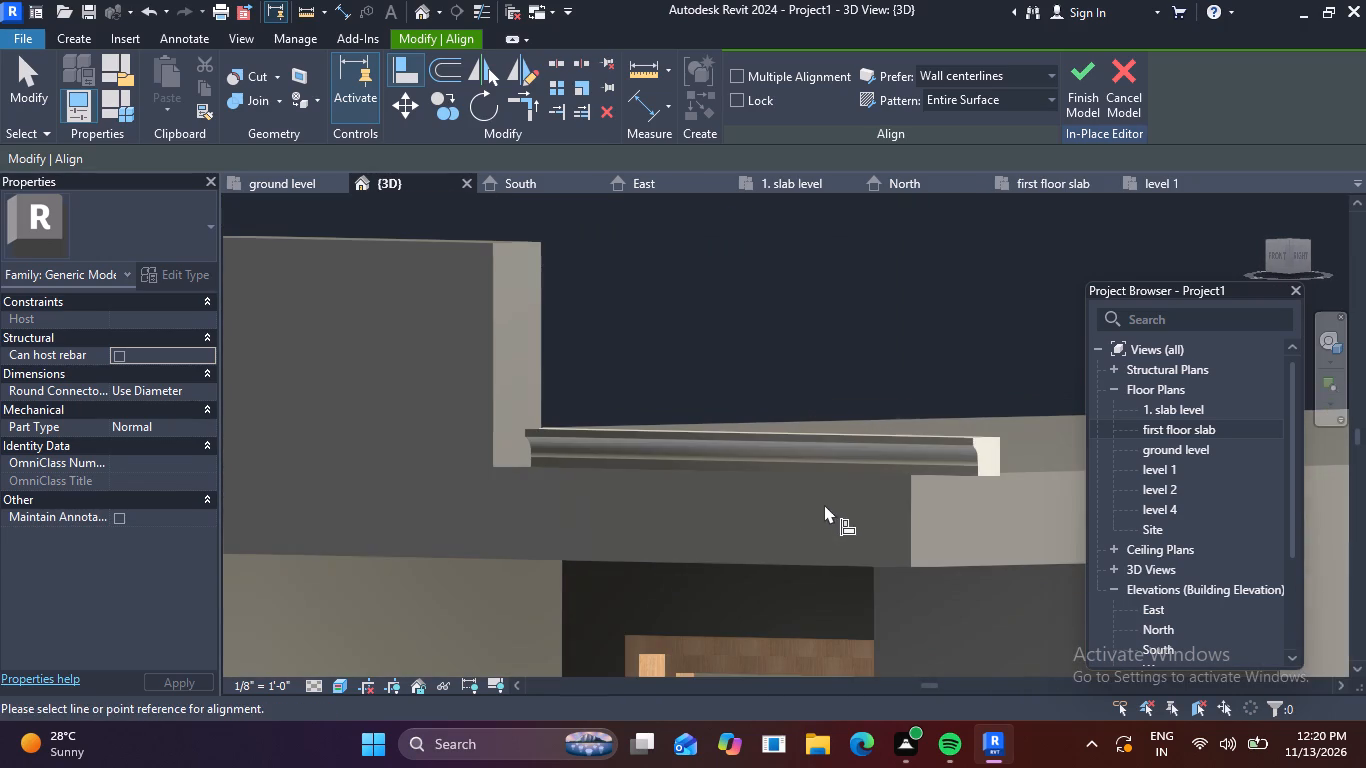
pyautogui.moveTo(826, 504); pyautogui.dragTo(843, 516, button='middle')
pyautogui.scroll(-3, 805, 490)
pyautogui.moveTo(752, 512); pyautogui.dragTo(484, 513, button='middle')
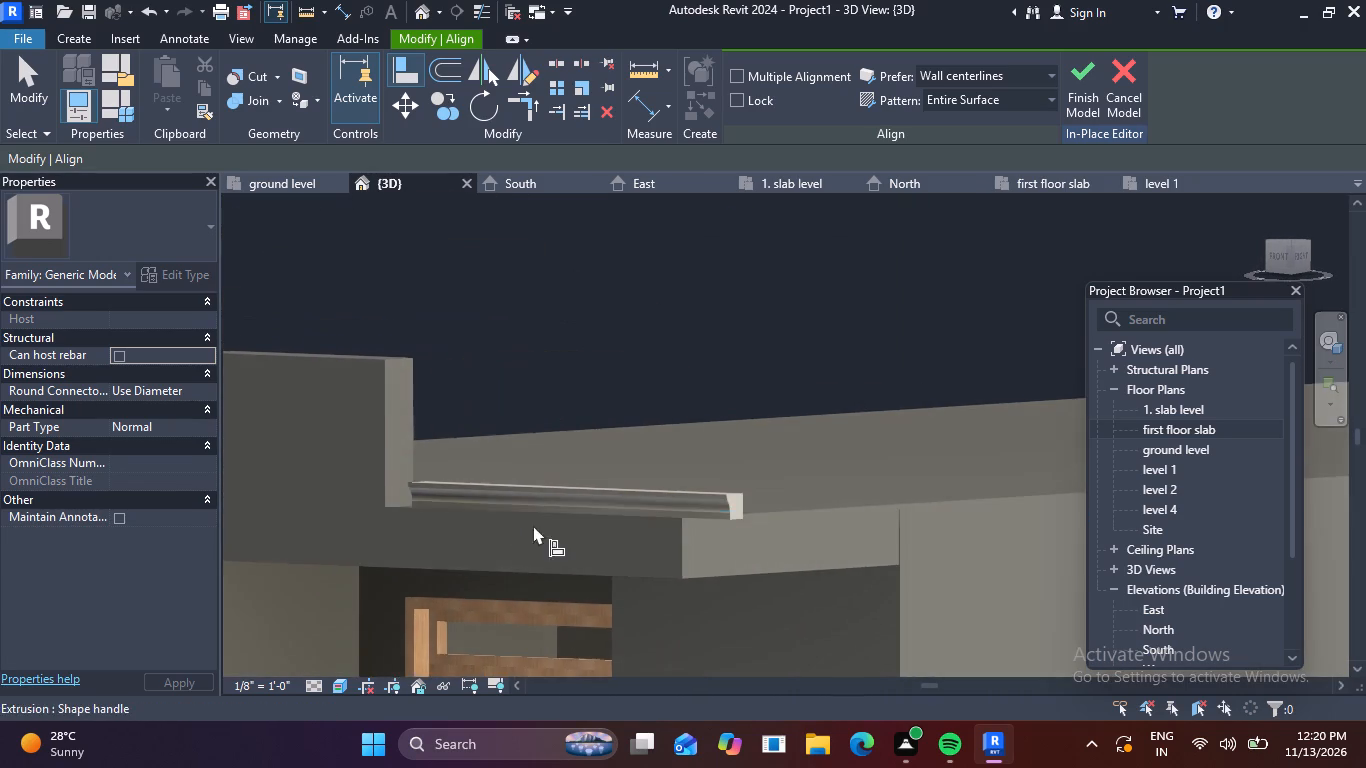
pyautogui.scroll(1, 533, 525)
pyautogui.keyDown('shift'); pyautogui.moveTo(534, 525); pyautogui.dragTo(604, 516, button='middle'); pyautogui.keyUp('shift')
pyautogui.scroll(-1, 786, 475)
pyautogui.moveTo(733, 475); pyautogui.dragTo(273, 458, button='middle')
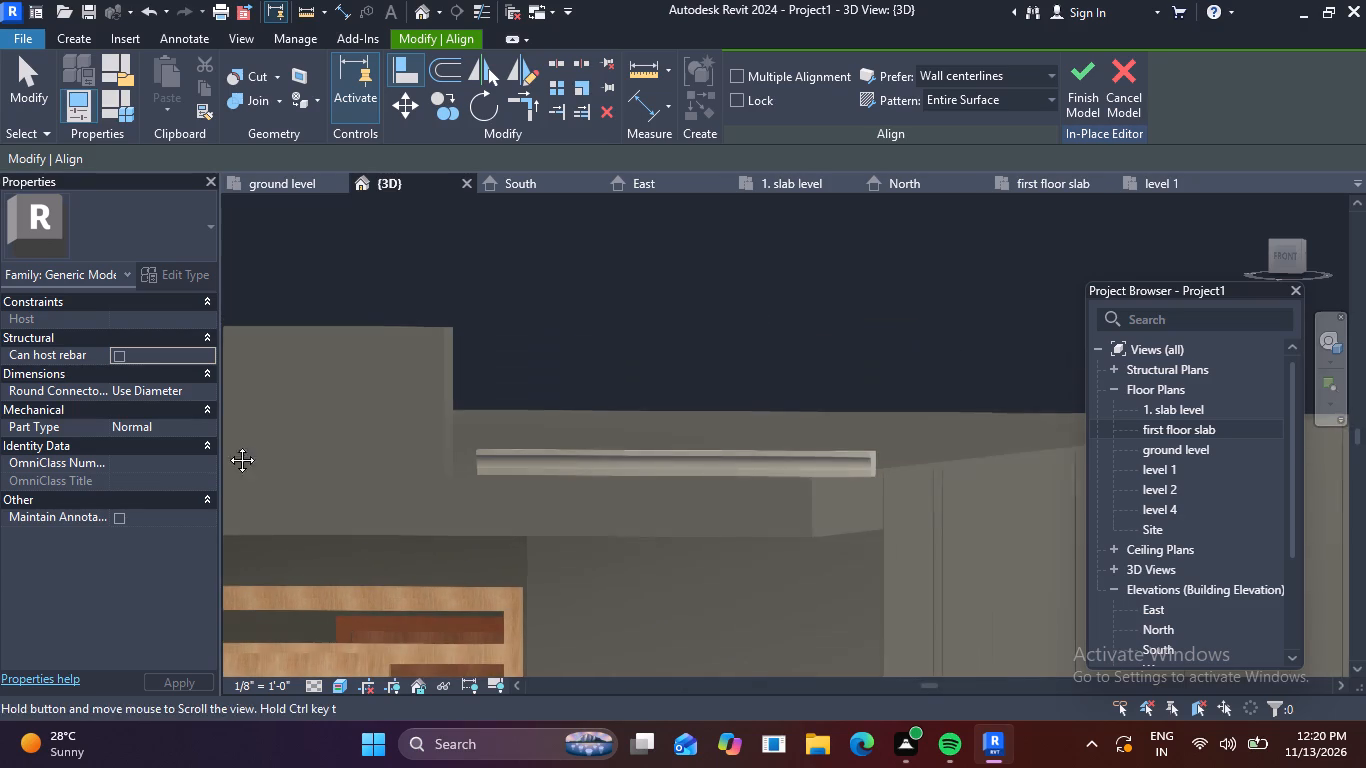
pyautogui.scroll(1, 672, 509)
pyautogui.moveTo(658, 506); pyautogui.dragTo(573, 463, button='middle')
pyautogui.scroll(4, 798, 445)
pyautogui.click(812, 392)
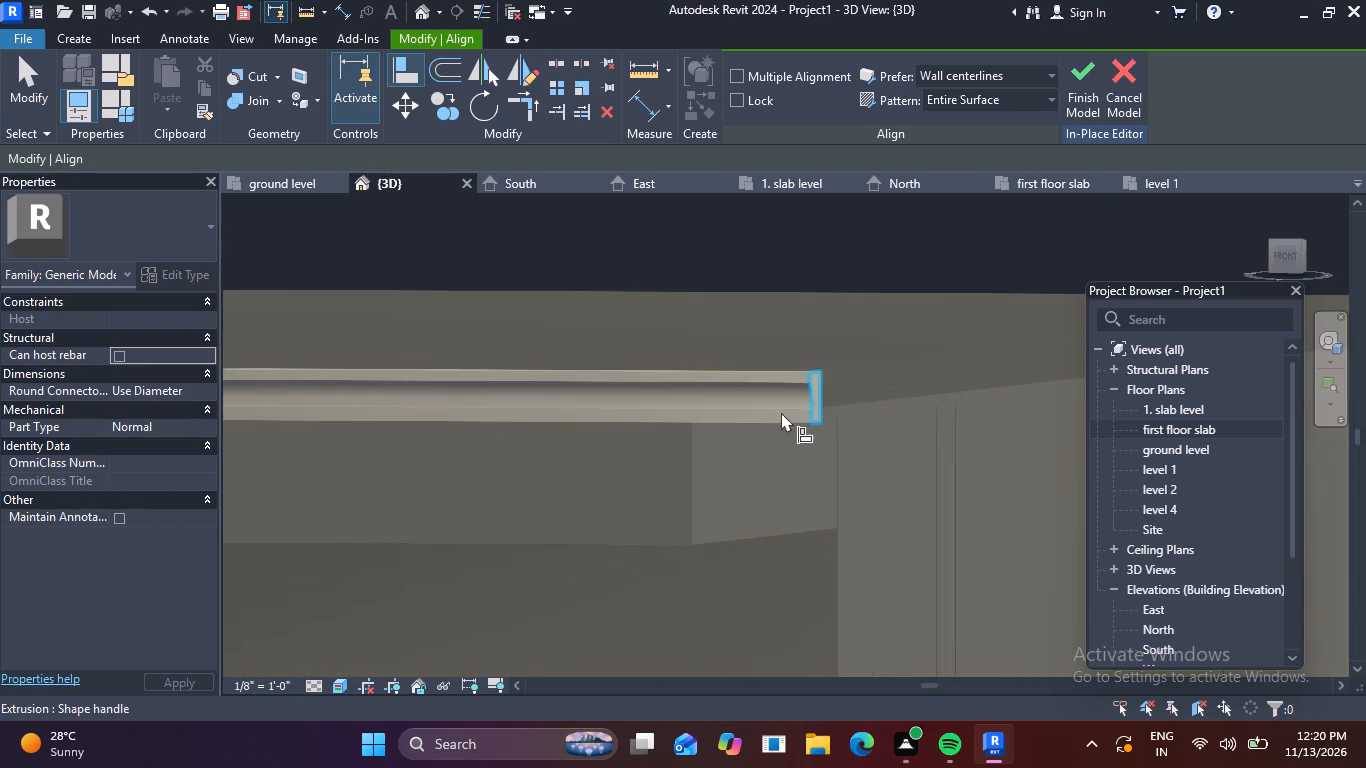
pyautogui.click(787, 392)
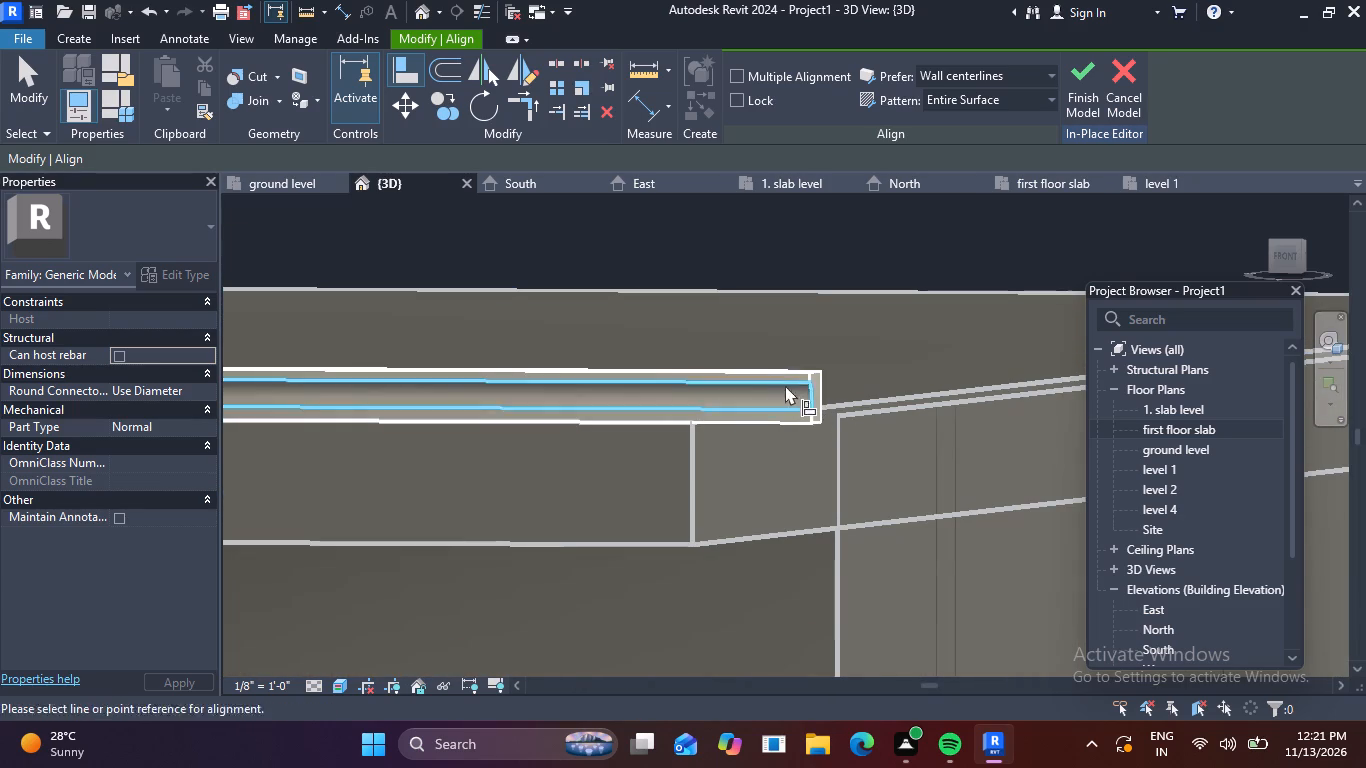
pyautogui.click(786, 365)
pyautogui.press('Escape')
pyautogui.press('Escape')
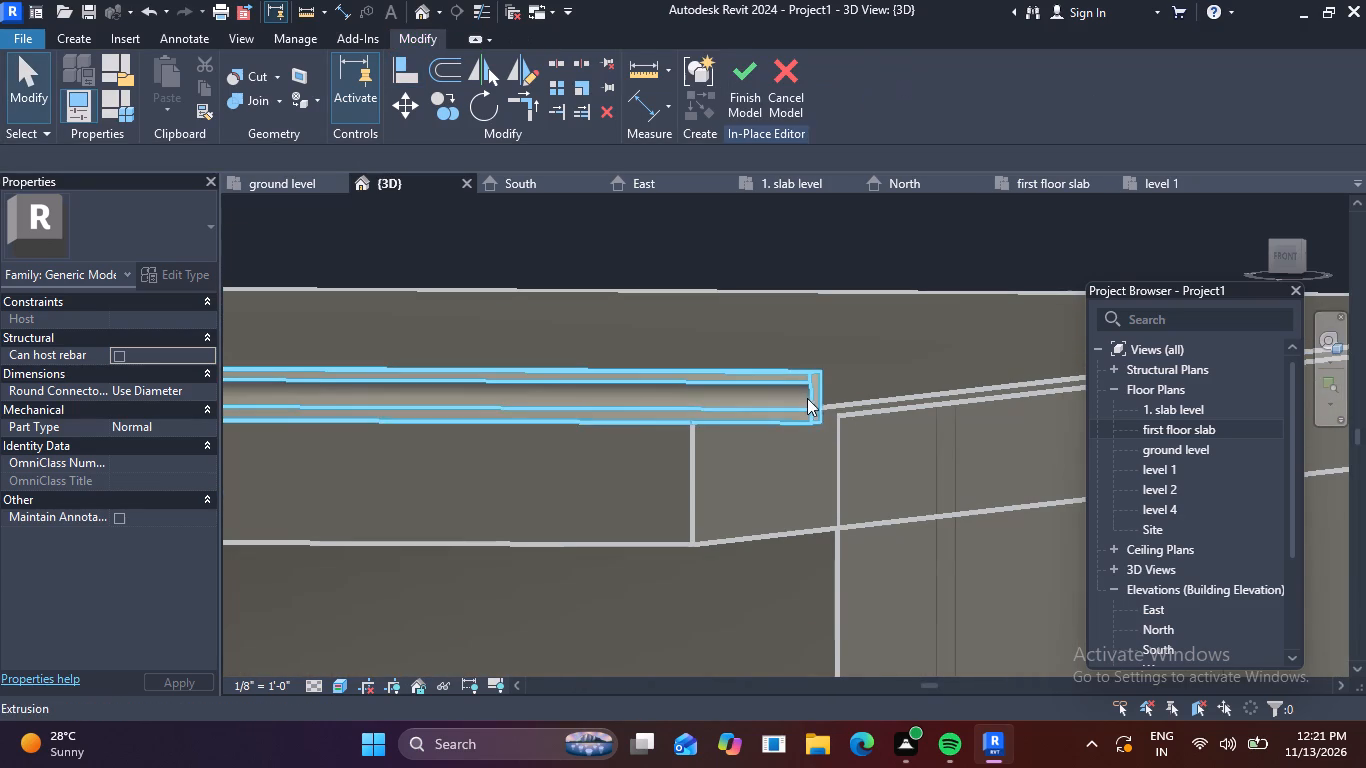
# Shorten the moulding extrusion's free east end to the slab's front corner, giving a depth of 5' 7 1/2".
pyautogui.click(804, 395)
pyautogui.moveTo(821, 396); pyautogui.dragTo(810, 396)
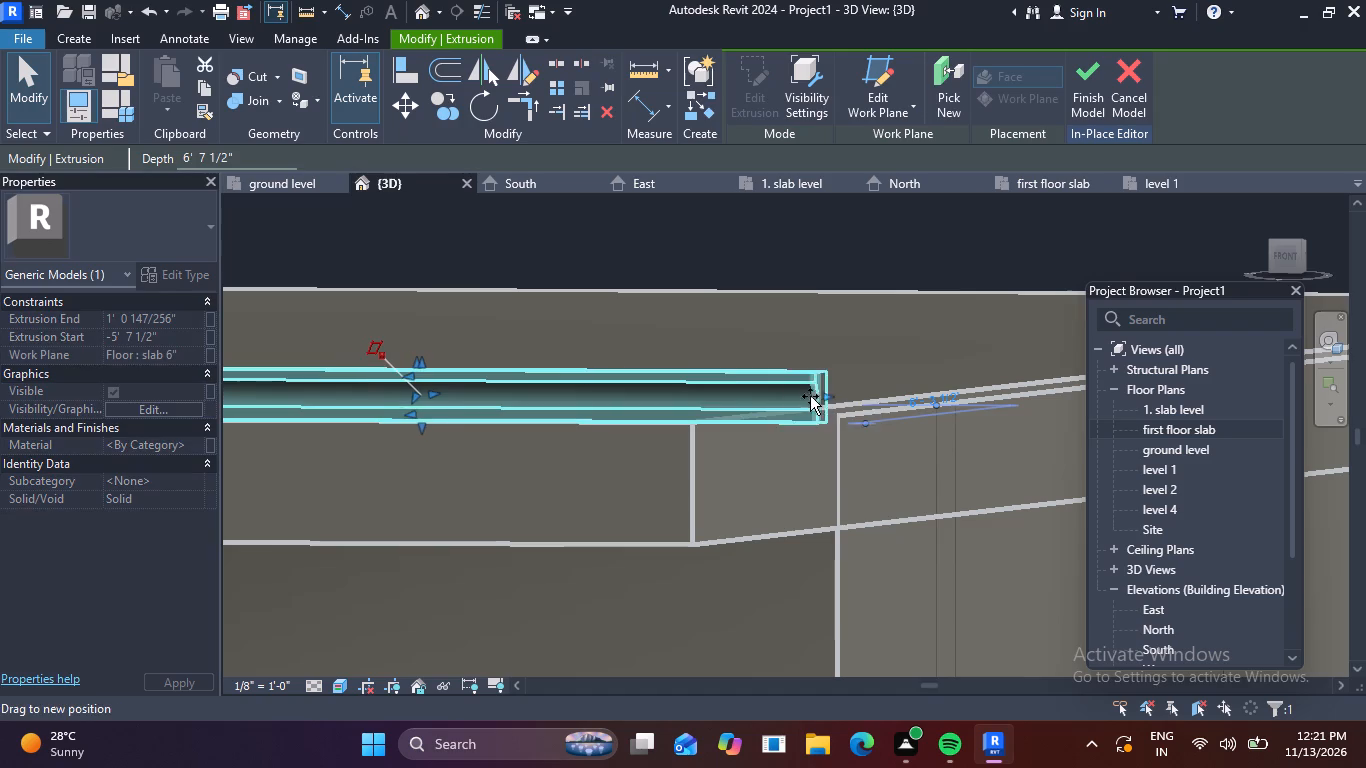
pyautogui.moveTo(810, 396); pyautogui.dragTo(697, 412)
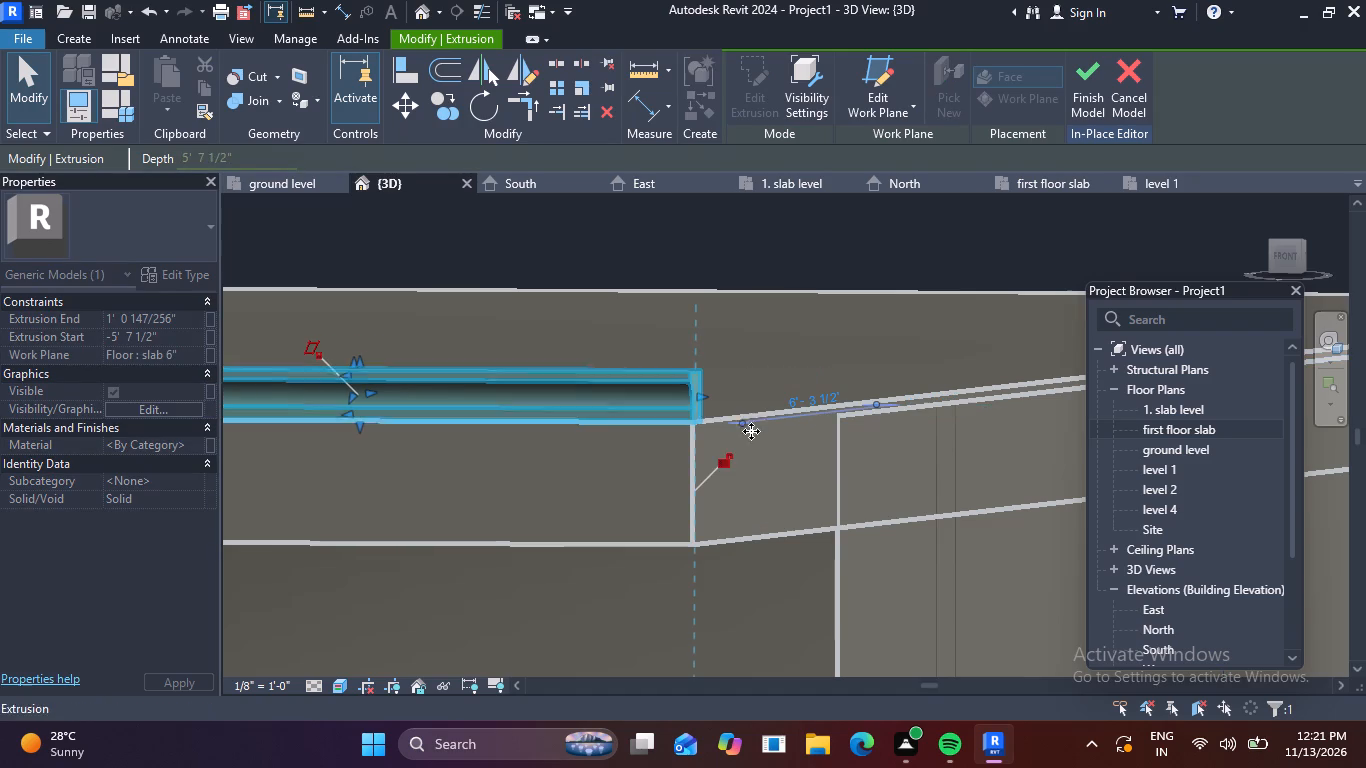
pyautogui.press('Escape')
# Examine the moulding's fit along the slab's front edge, at the upper wall and at the slab's east corner.
pyautogui.scroll(-1, 725, 442)
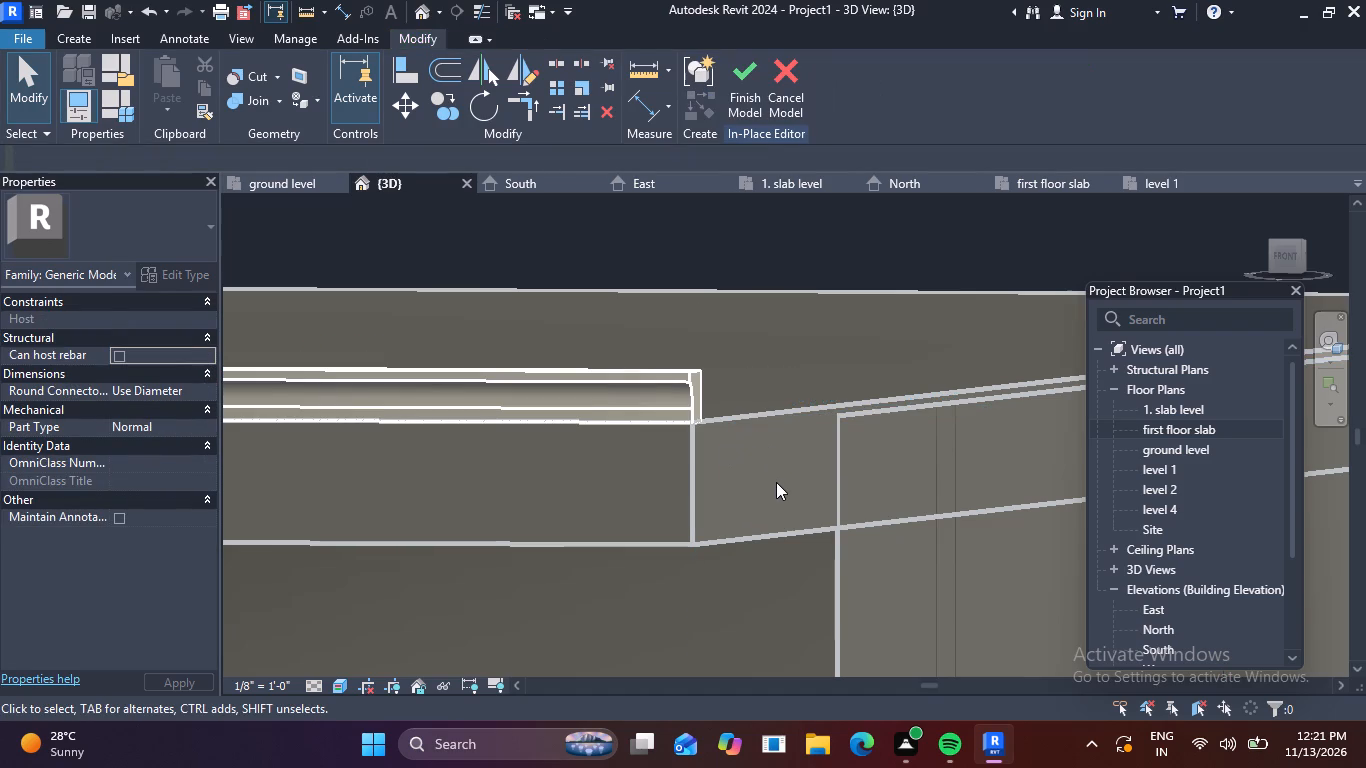
pyautogui.keyDown('shift'); pyautogui.moveTo(772, 488); pyautogui.dragTo(703, 506, button='middle'); pyautogui.keyUp('shift')
pyautogui.scroll(-4, 642, 489)
pyautogui.moveTo(666, 484); pyautogui.dragTo(795, 452, button='middle')
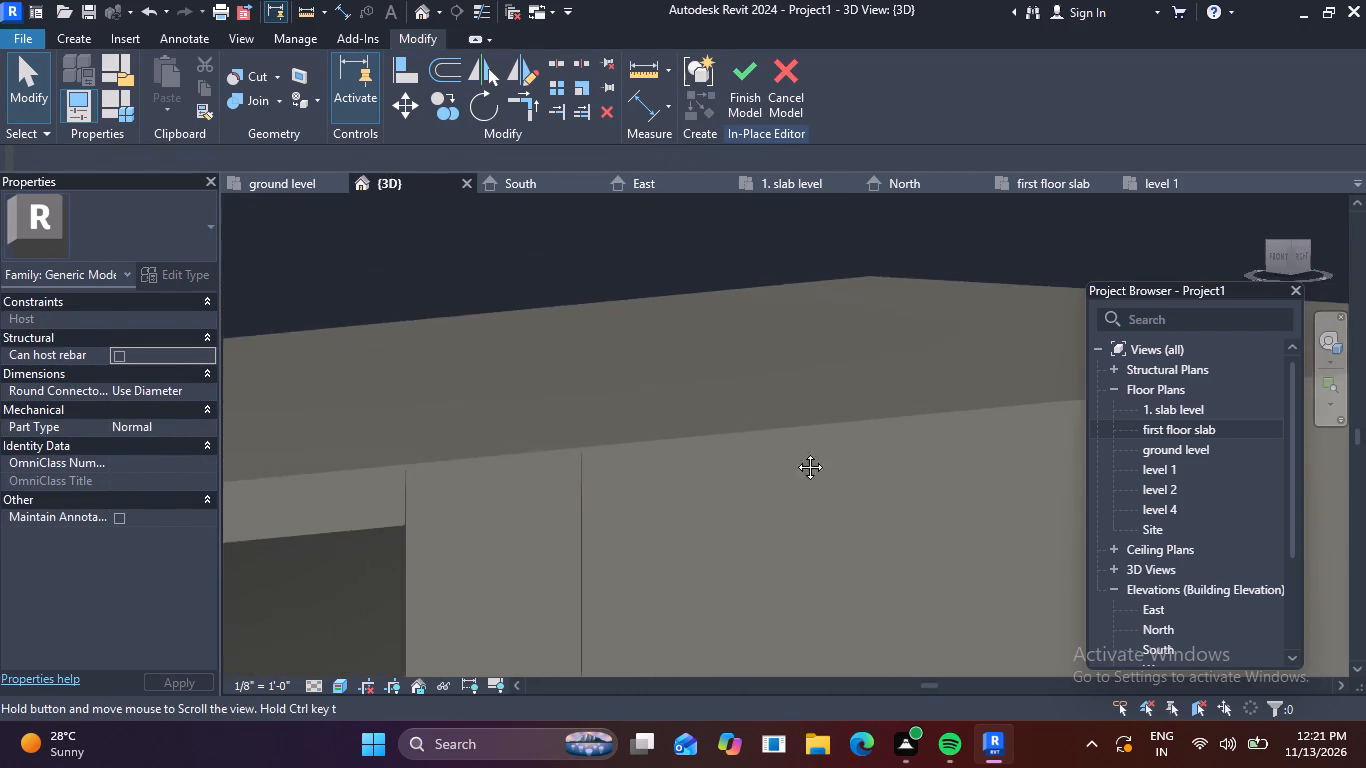
pyautogui.moveTo(795, 452); pyautogui.dragTo(1066, 412, button='middle')
pyautogui.keyDown('shift'); pyautogui.moveTo(802, 429); pyautogui.dragTo(732, 449, button='middle'); pyautogui.keyUp('shift')
pyautogui.moveTo(701, 430); pyautogui.dragTo(1094, 379, button='middle')
pyautogui.scroll(3, 481, 318)
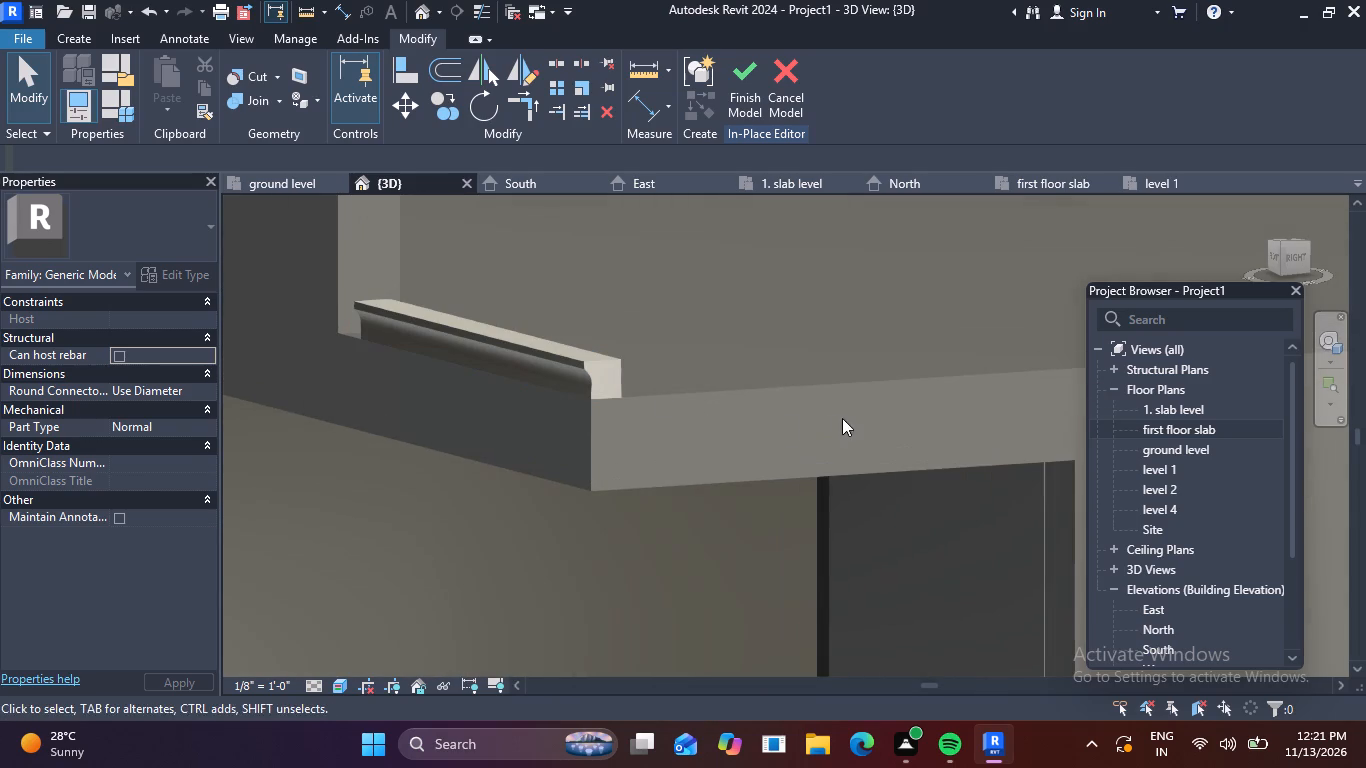
pyautogui.scroll(3, 601, 390)
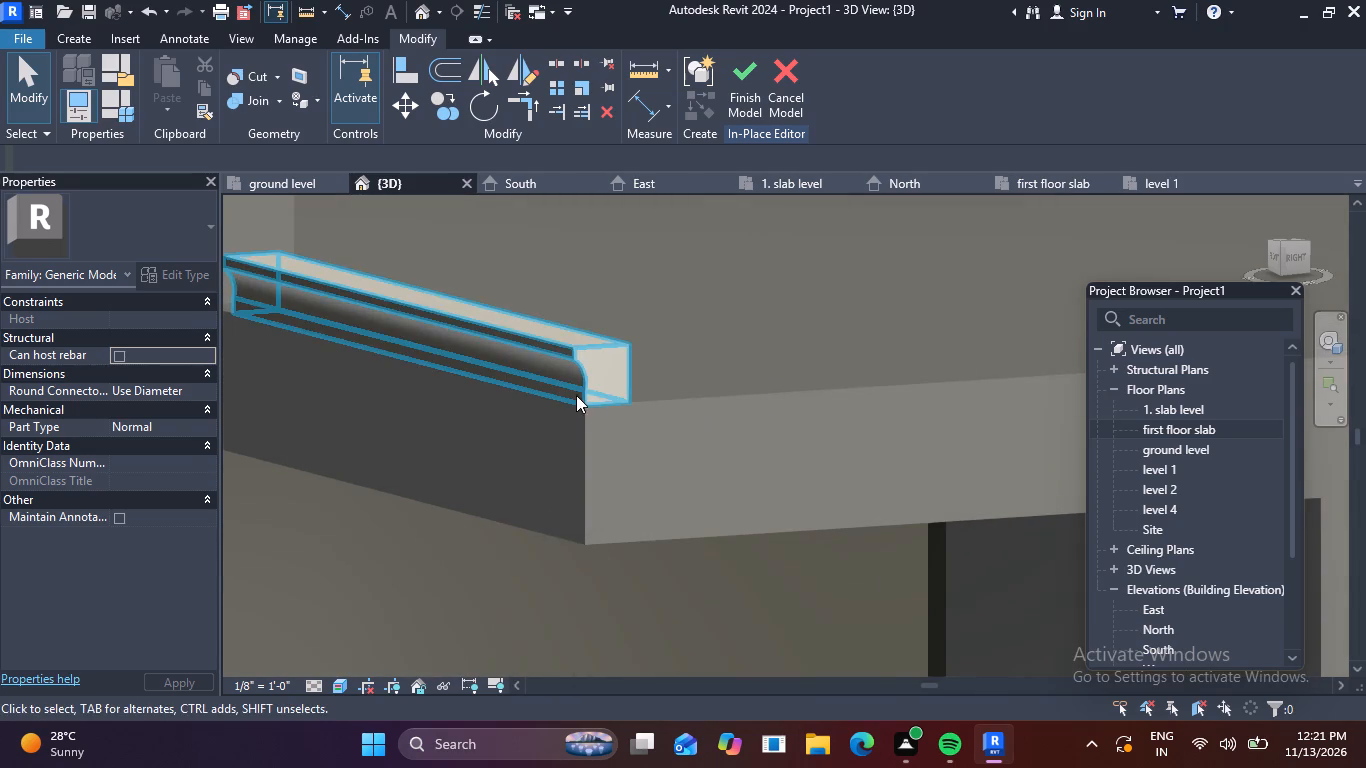
pyautogui.scroll(4, 589, 385)
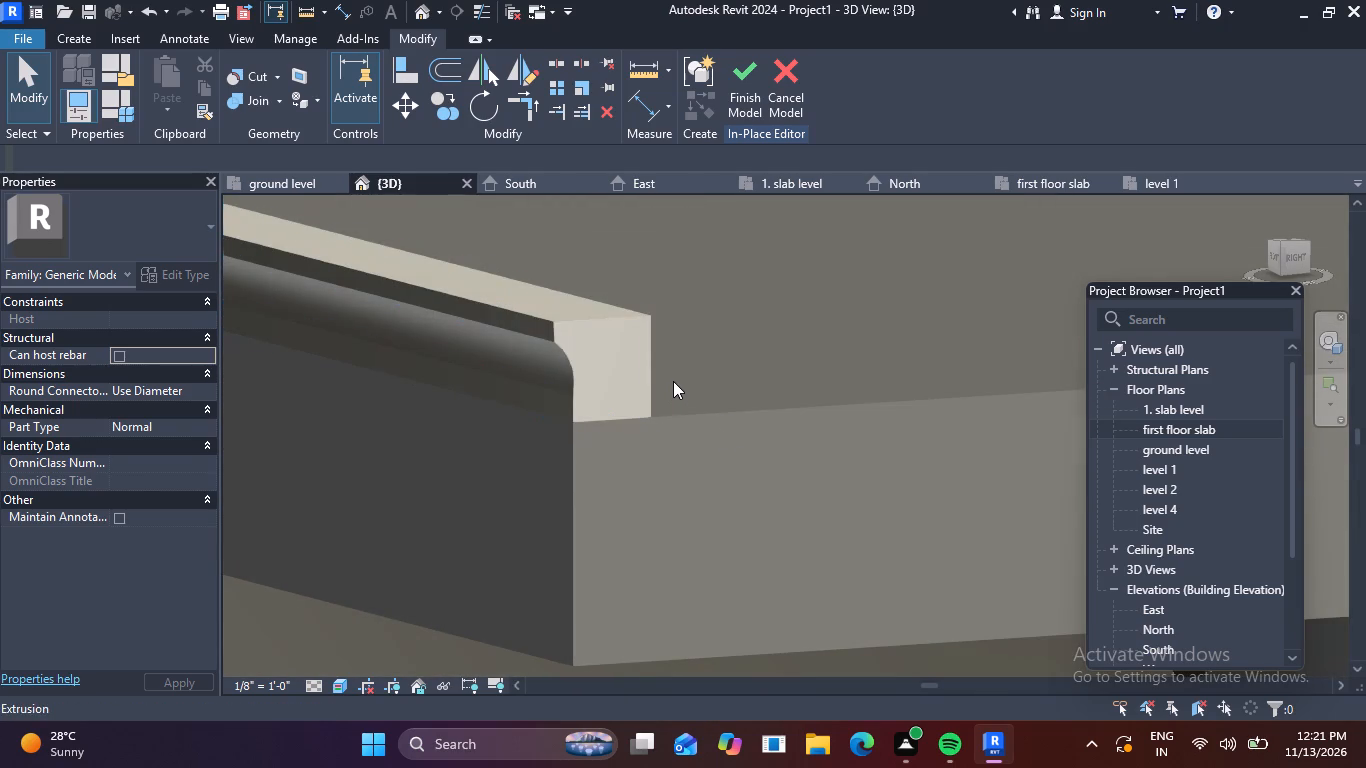
pyautogui.scroll(3, 569, 374)
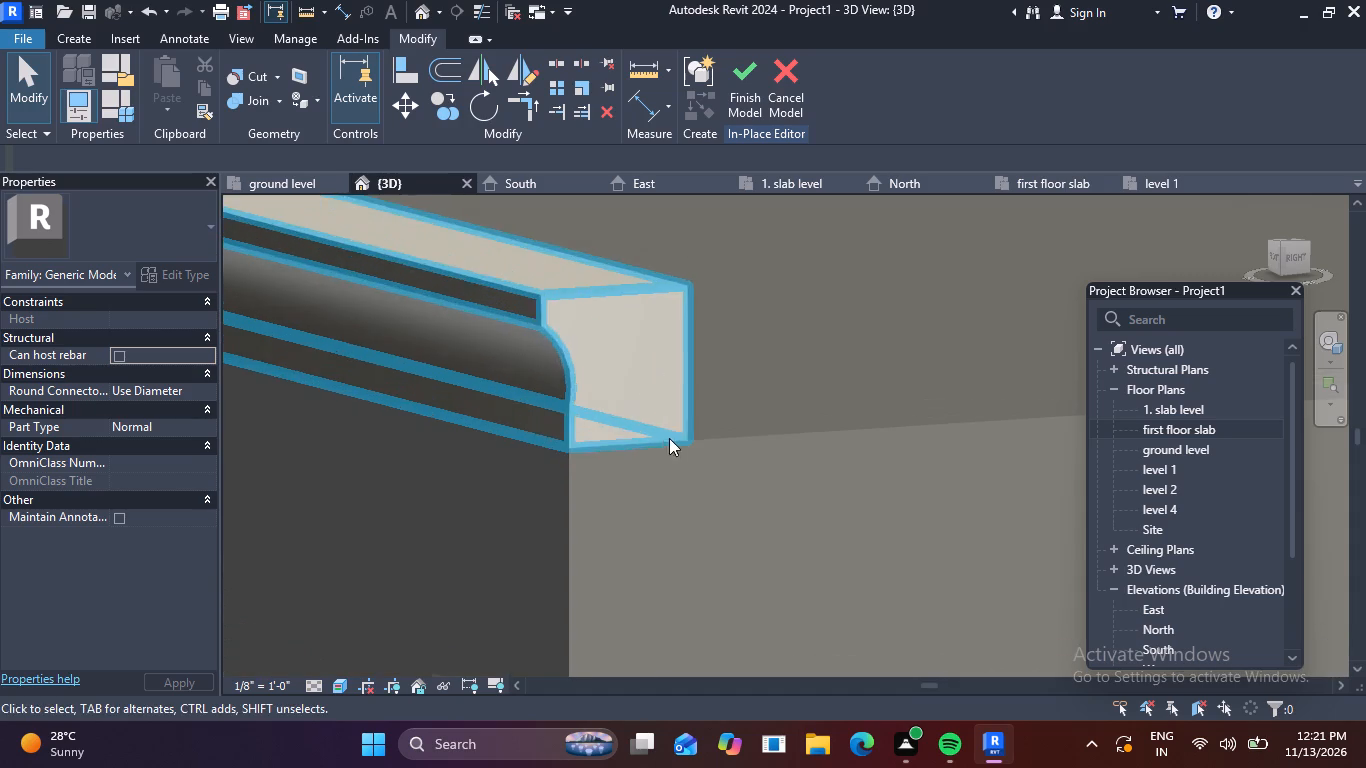
pyautogui.keyDown('shift'); pyautogui.moveTo(551, 457); pyautogui.dragTo(628, 468, button='middle'); pyautogui.keyUp('shift')
pyautogui.moveTo(772, 453); pyautogui.dragTo(760, 447, button='middle')
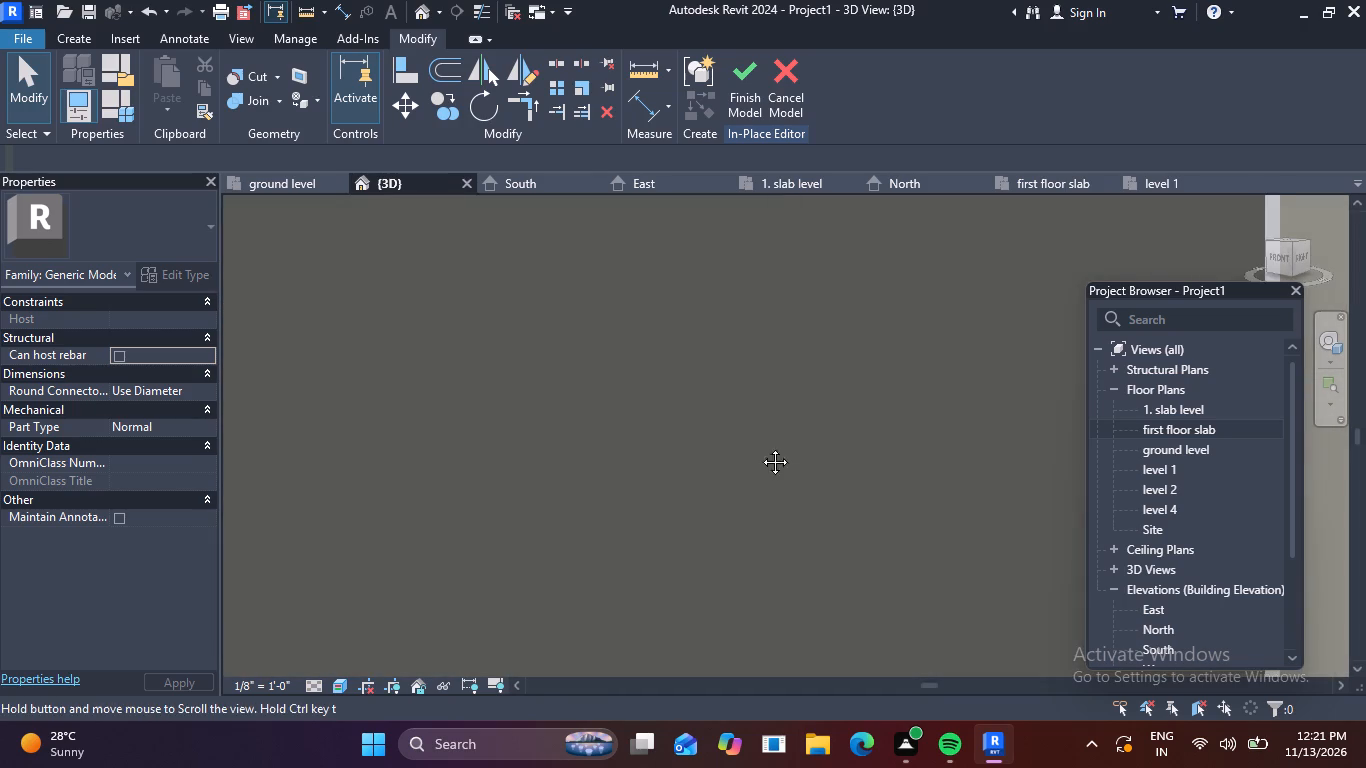
pyautogui.moveTo(760, 447); pyautogui.dragTo(67, 227, button='middle')
pyautogui.scroll(-4, 581, 293)
pyautogui.moveTo(748, 382); pyautogui.dragTo(105, 206, button='middle')
pyautogui.scroll(-2, 482, 272)
pyautogui.keyDown('shift'); pyautogui.moveTo(927, 406); pyautogui.dragTo(957, 406, button='middle'); pyautogui.keyUp('shift')
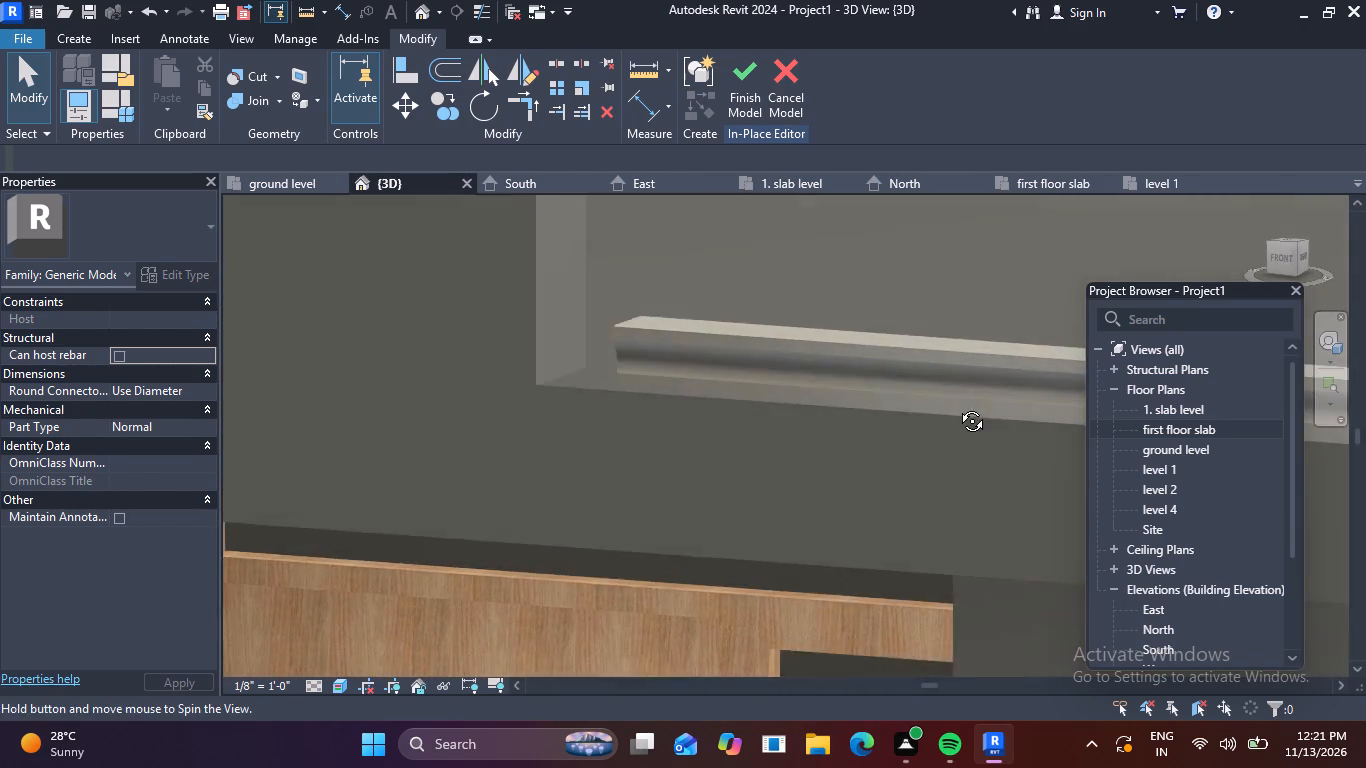
pyautogui.keyDown('shift'); pyautogui.moveTo(957, 406); pyautogui.dragTo(963, 406, button='middle'); pyautogui.keyUp('shift')
pyautogui.moveTo(916, 386); pyautogui.dragTo(80, 261, button='middle')
pyautogui.scroll(-2, 327, 288)
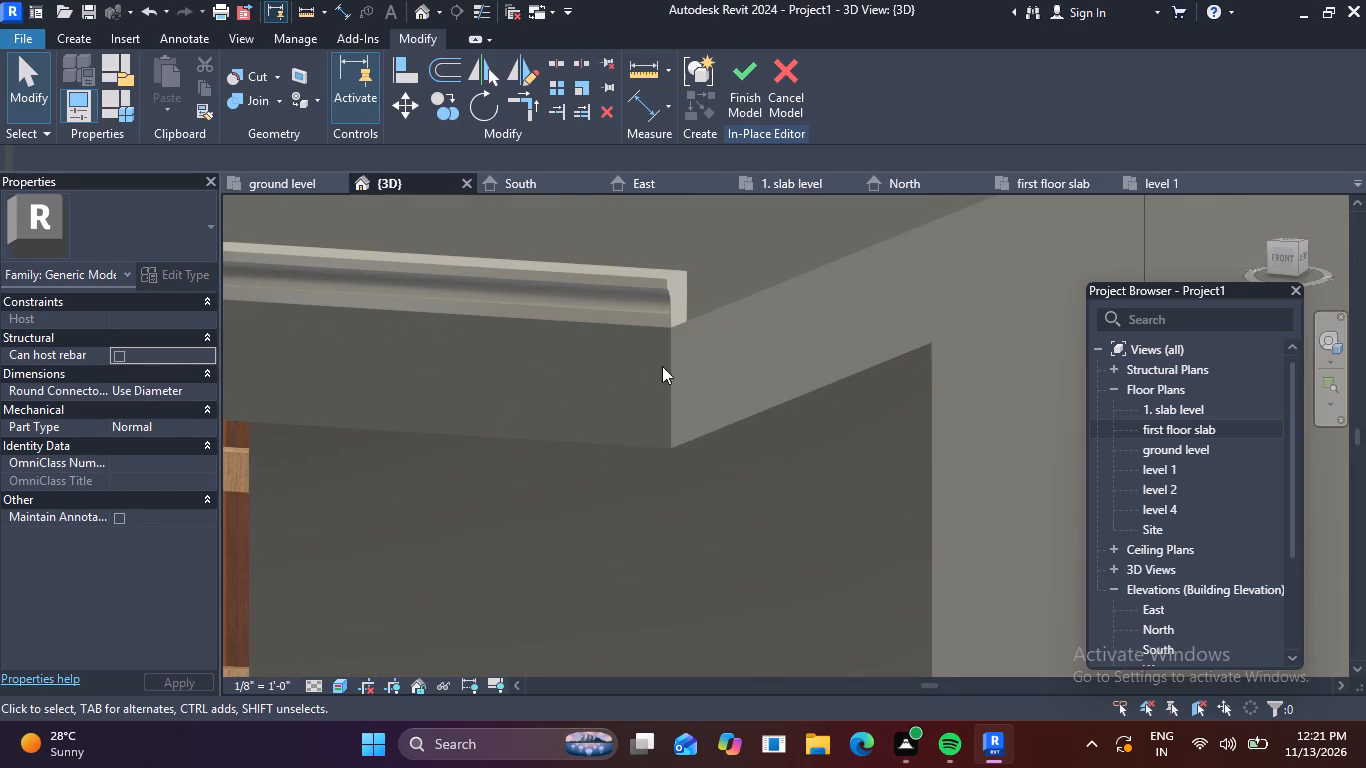
pyautogui.keyDown('shift'); pyautogui.moveTo(718, 369); pyautogui.dragTo(752, 366, button='middle'); pyautogui.keyUp('shift')
pyautogui.scroll(-3, 778, 324)
pyautogui.moveTo(662, 323); pyautogui.dragTo(0, 270, button='middle')
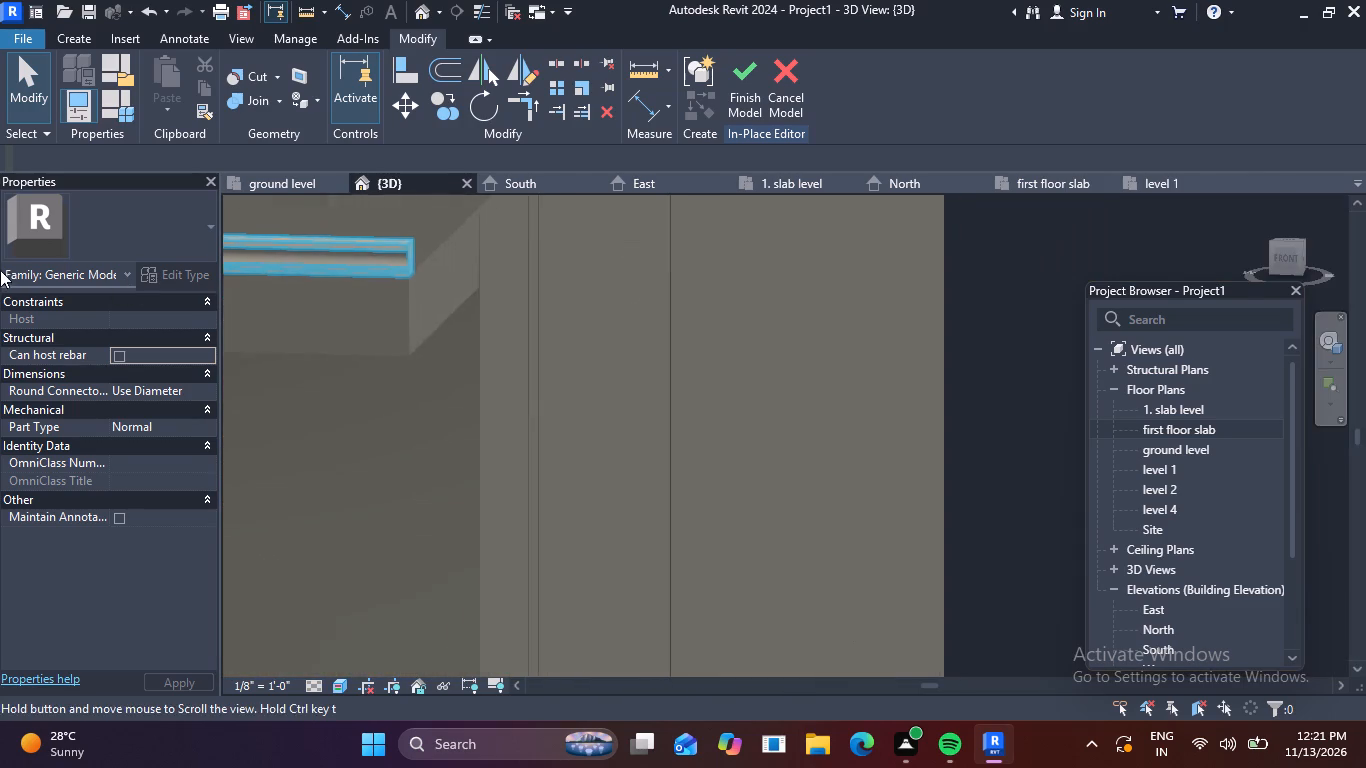
pyautogui.keyDown('shift'); pyautogui.moveTo(487, 336); pyautogui.dragTo(543, 345, button='middle'); pyautogui.keyUp('shift')
pyautogui.moveTo(600, 320); pyautogui.dragTo(360, 300, button='middle')
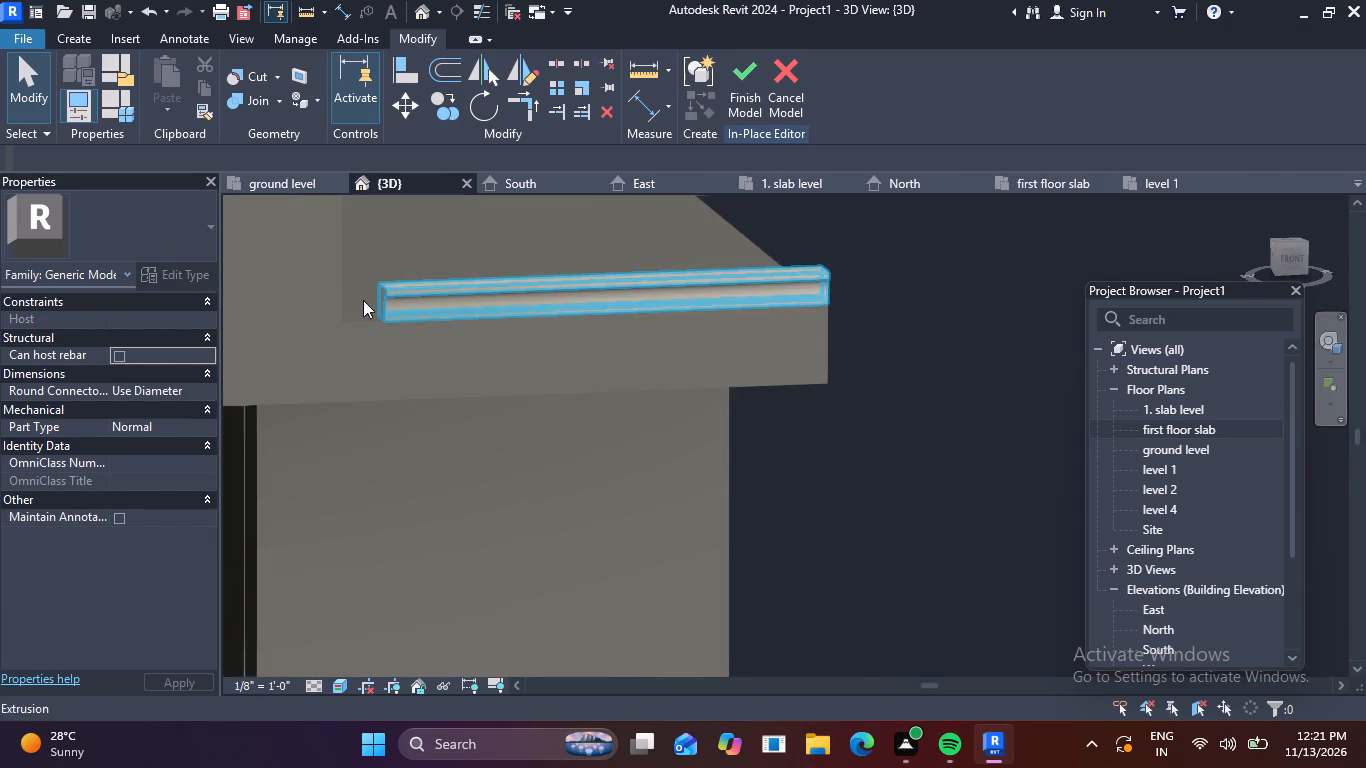
pyautogui.keyDown('shift'); pyautogui.moveTo(572, 341); pyautogui.dragTo(550, 345, button='middle'); pyautogui.keyUp('shift')
pyautogui.keyDown('shift'); pyautogui.moveTo(550, 345); pyautogui.dragTo(527, 347, button='middle'); pyautogui.keyUp('shift')
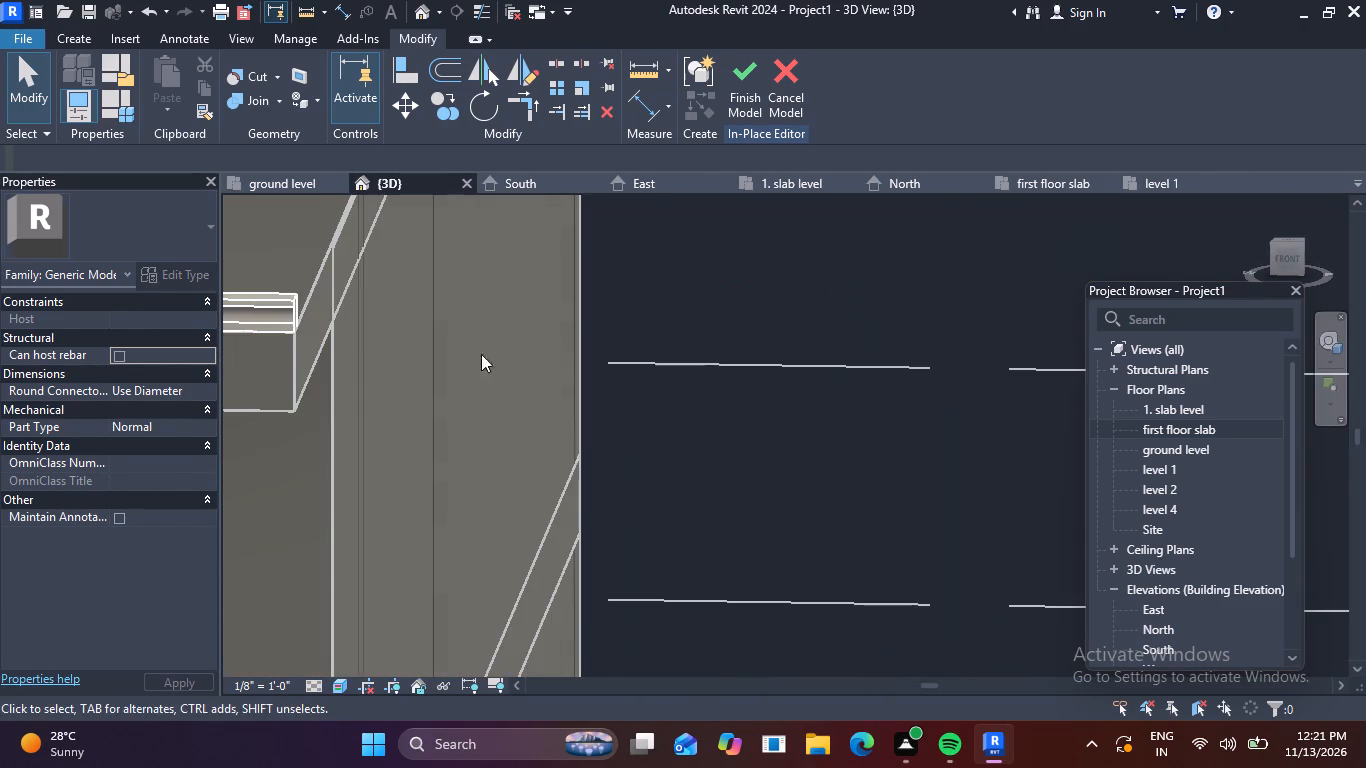
# Start another solid extrusion within the same in-place model, at the slab's east corner.
pyautogui.scroll(5, 277, 334)
pyautogui.moveTo(498, 319); pyautogui.dragTo(739, 340, button='middle')
pyautogui.scroll(1, 556, 324)
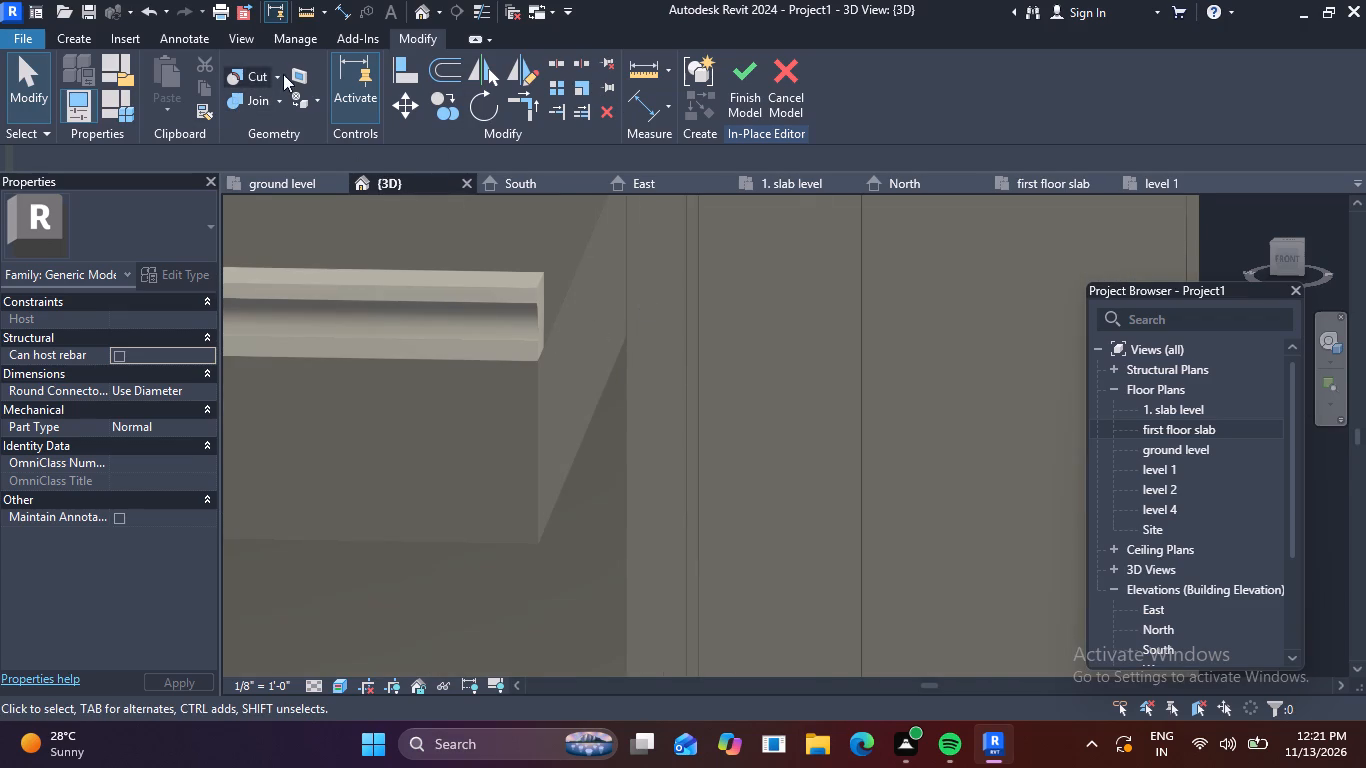
pyautogui.click(75, 38)
pyautogui.click(167, 79)
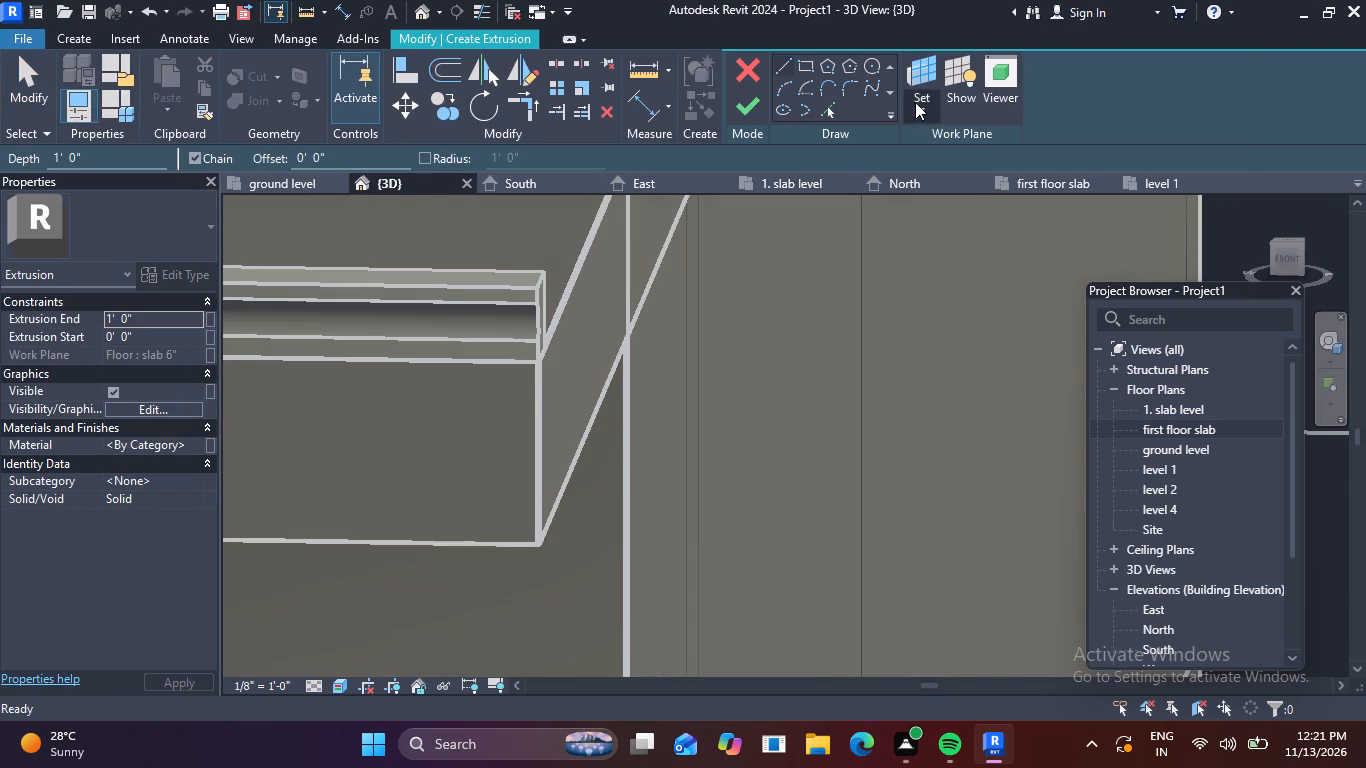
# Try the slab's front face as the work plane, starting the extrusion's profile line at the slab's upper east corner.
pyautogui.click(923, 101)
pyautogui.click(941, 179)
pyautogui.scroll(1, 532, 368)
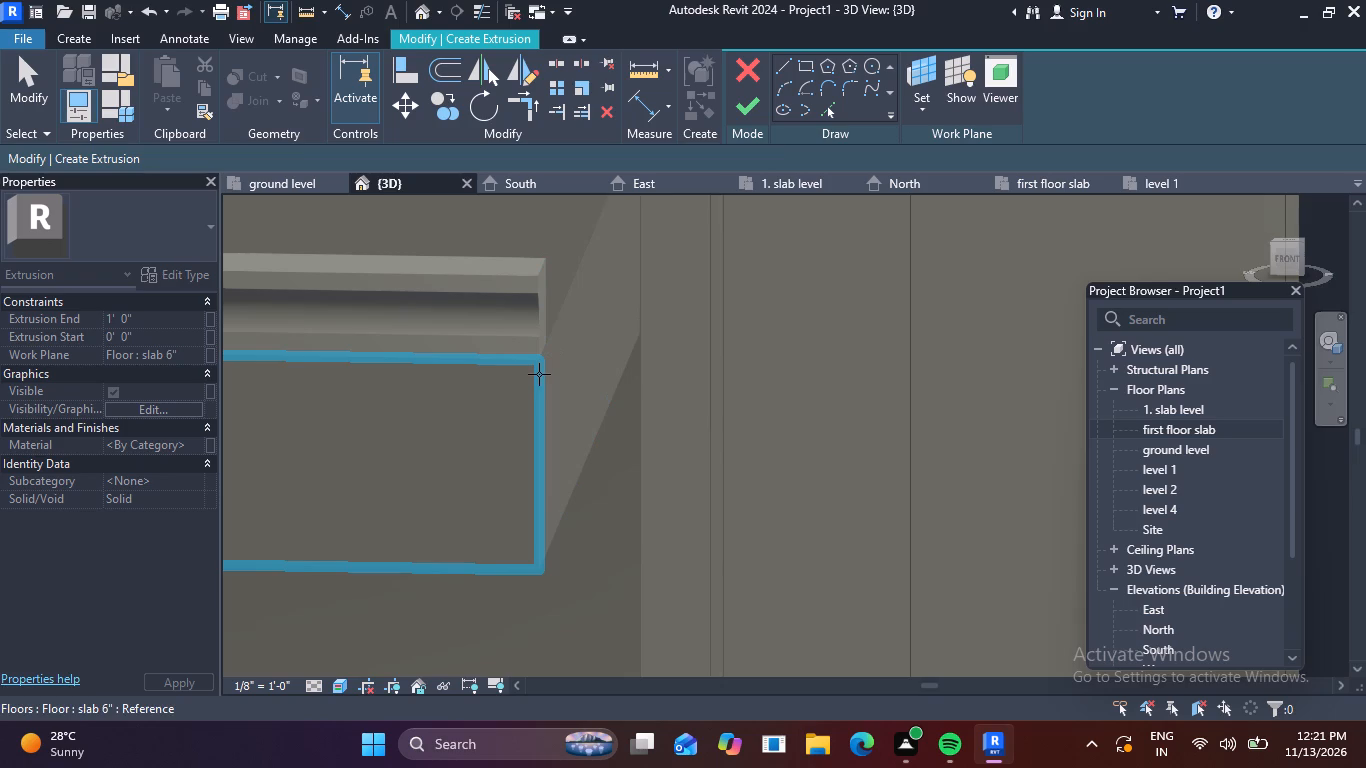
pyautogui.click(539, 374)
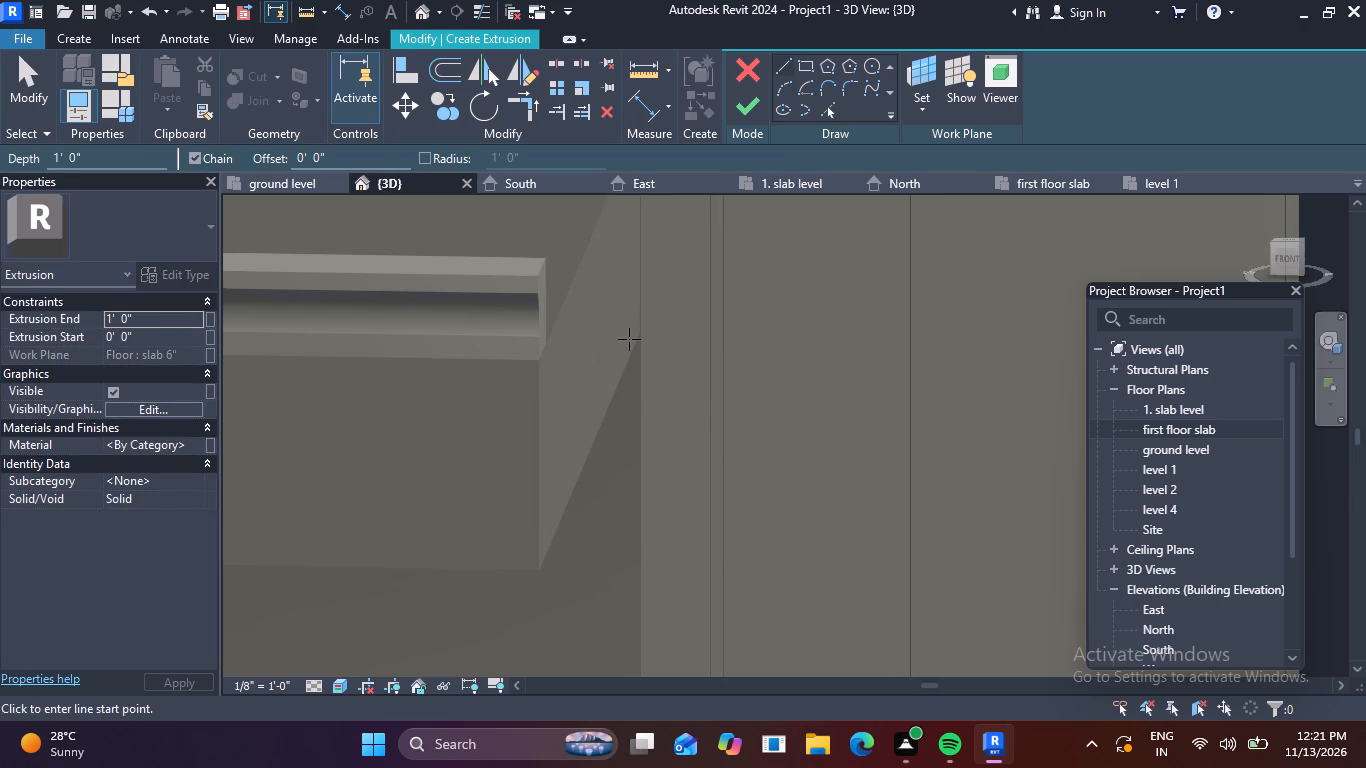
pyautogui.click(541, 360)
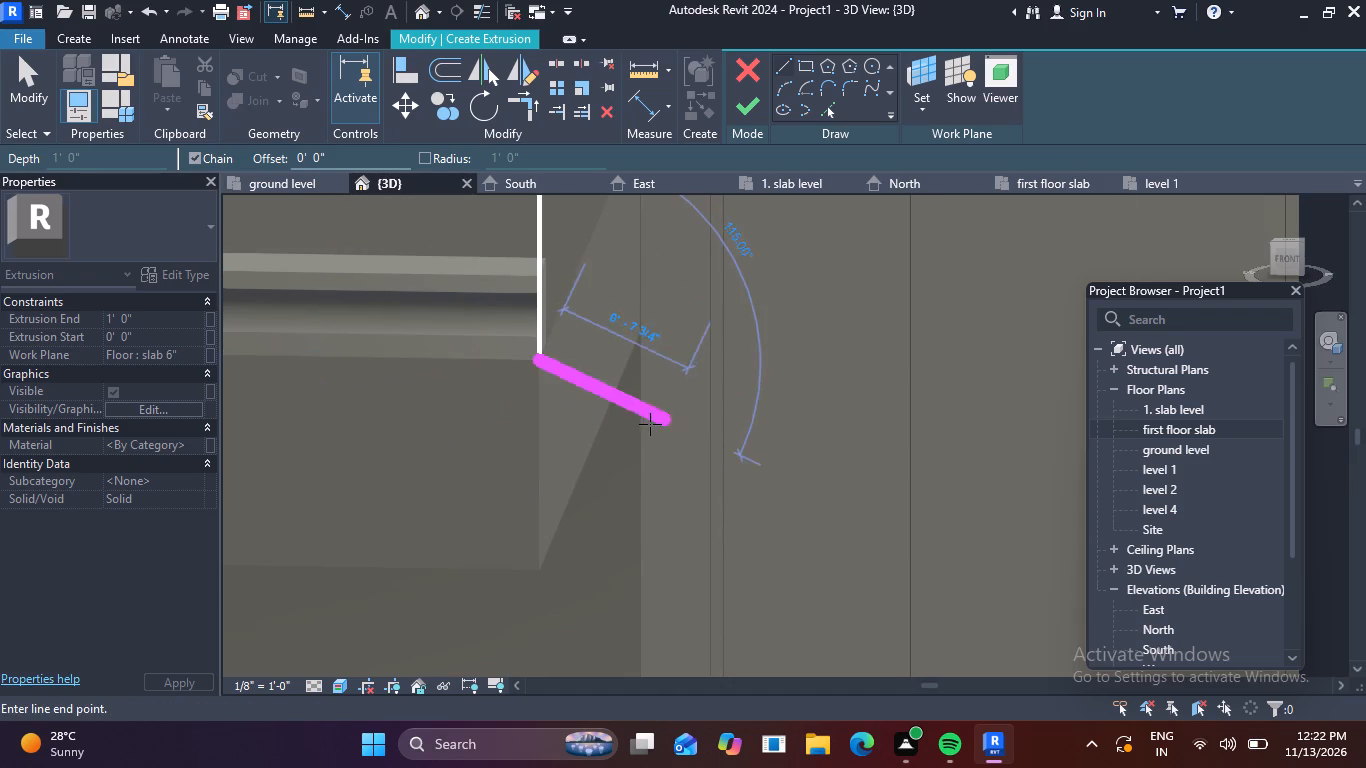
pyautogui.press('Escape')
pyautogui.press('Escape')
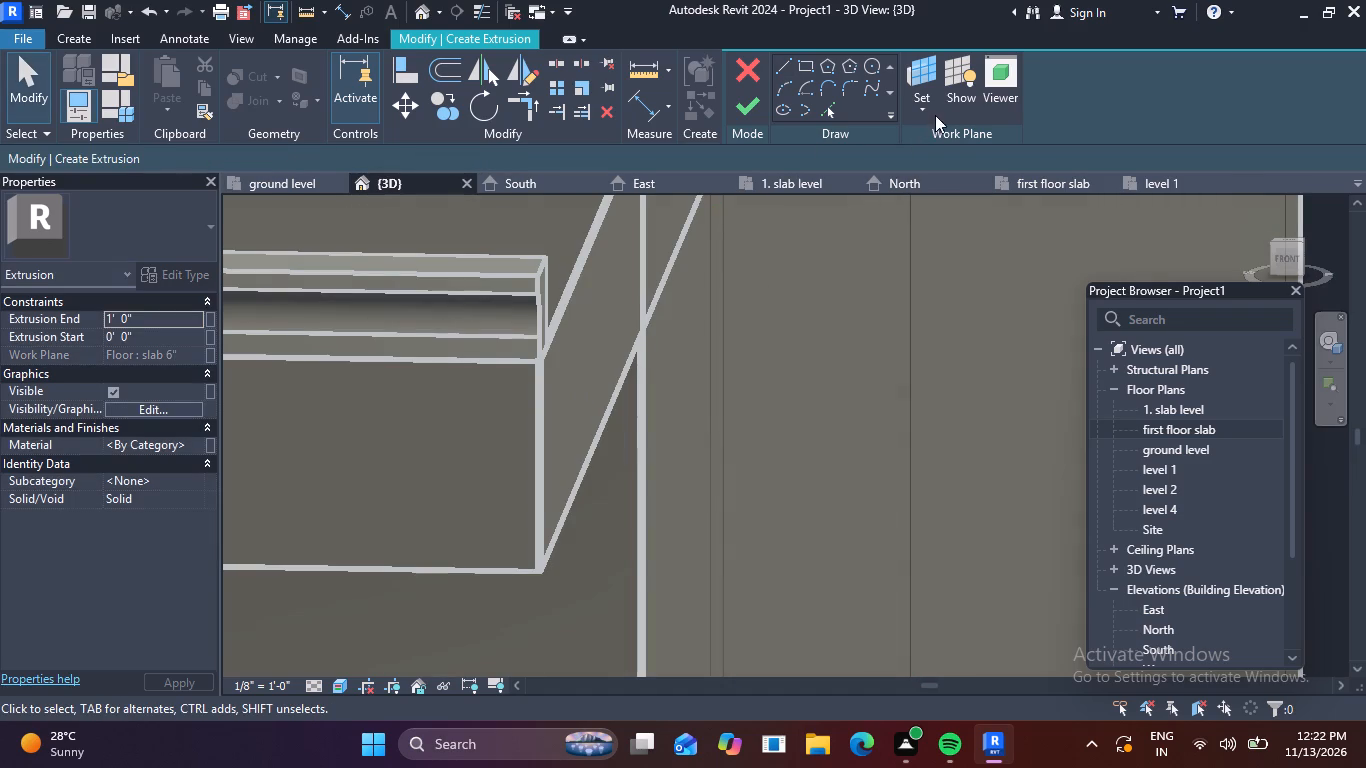
# Using the existing moulding's front face as work plane, sketch an upright about 5" tall at its east end and a 1" line outward from its top.
pyautogui.click(940, 103)
pyautogui.click(914, 179)
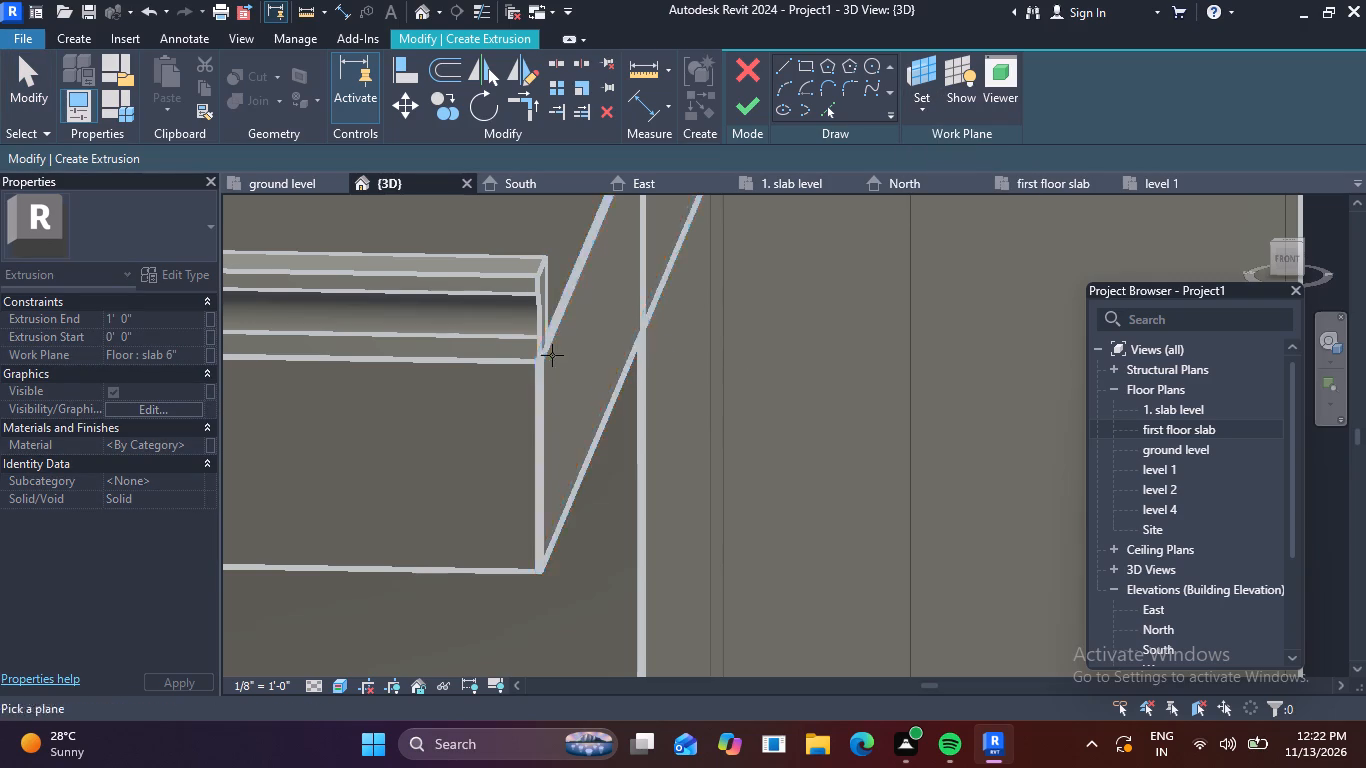
pyautogui.click(504, 364)
pyautogui.scroll(5, 546, 371)
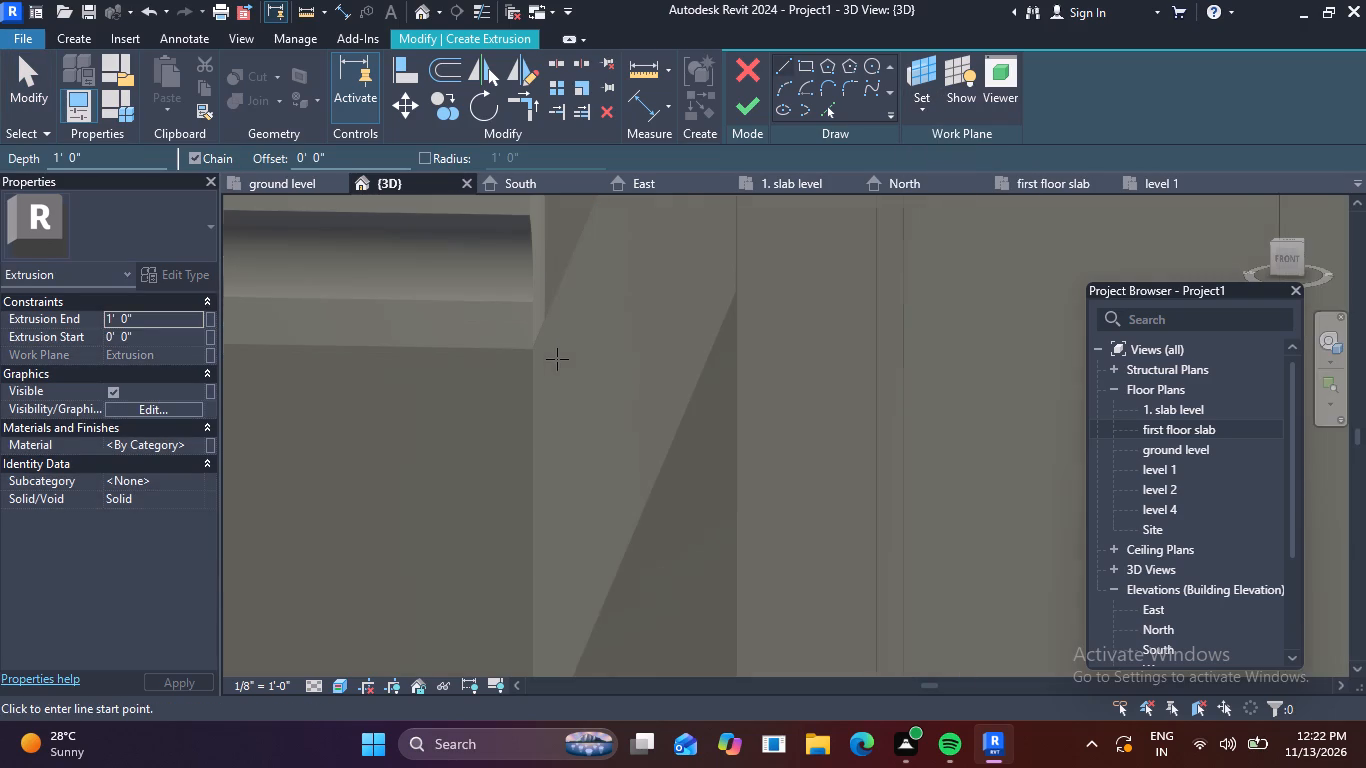
pyautogui.click(535, 348)
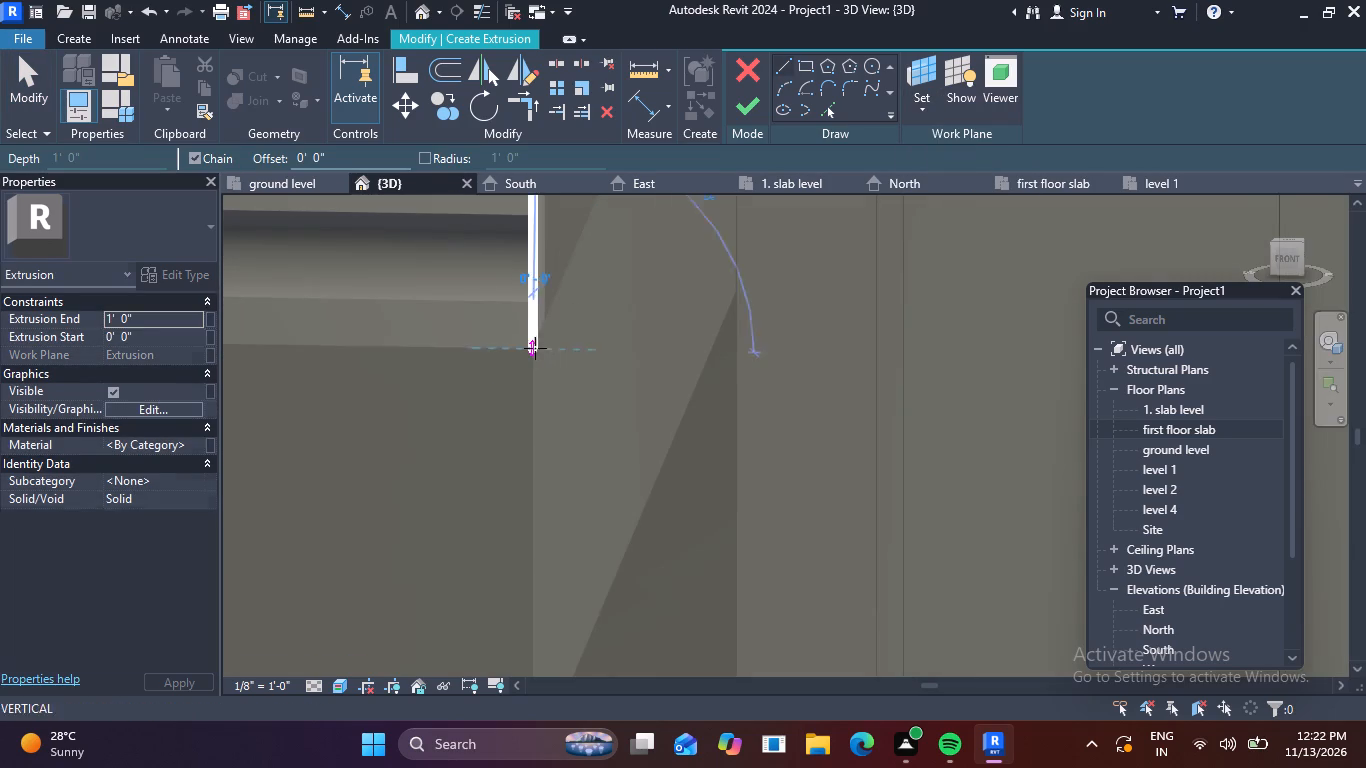
pyautogui.moveTo(542, 259); pyautogui.dragTo(519, 412, button='middle')
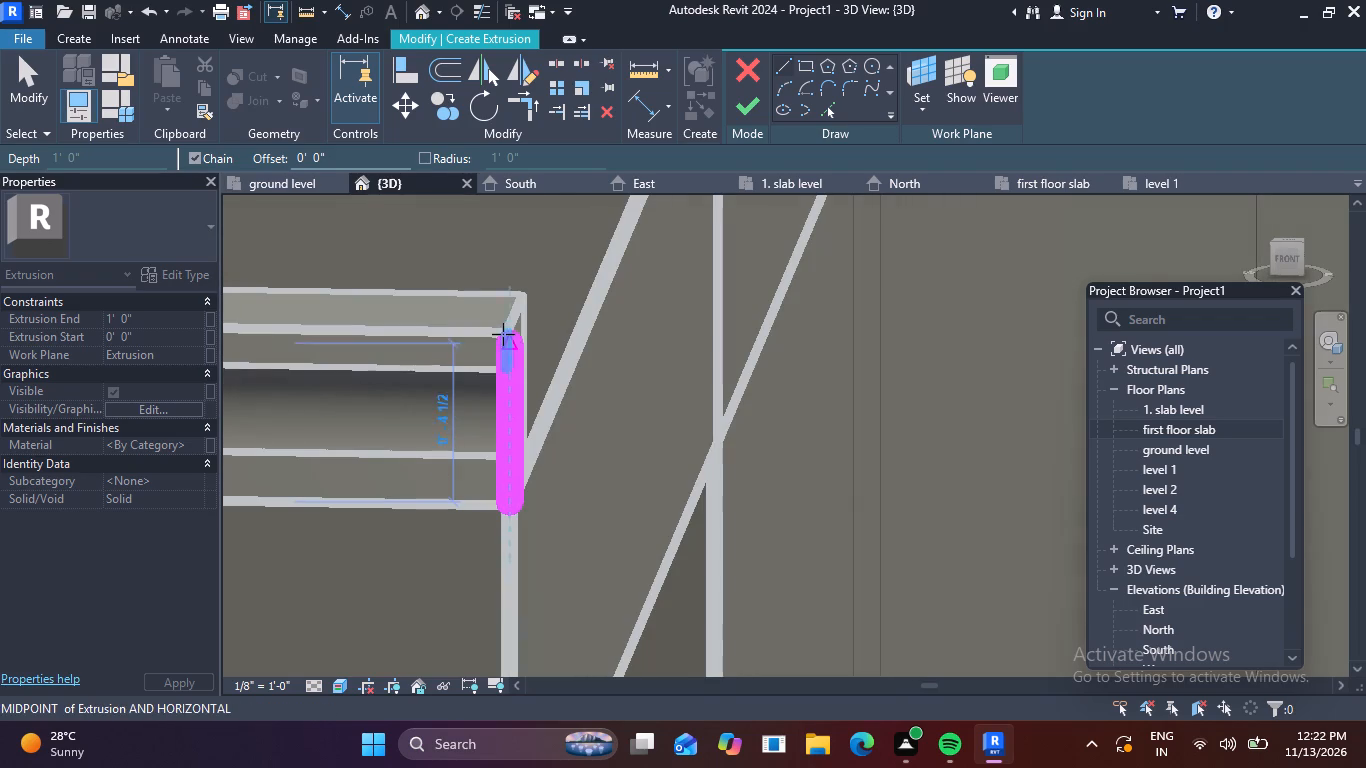
pyautogui.click(503, 329)
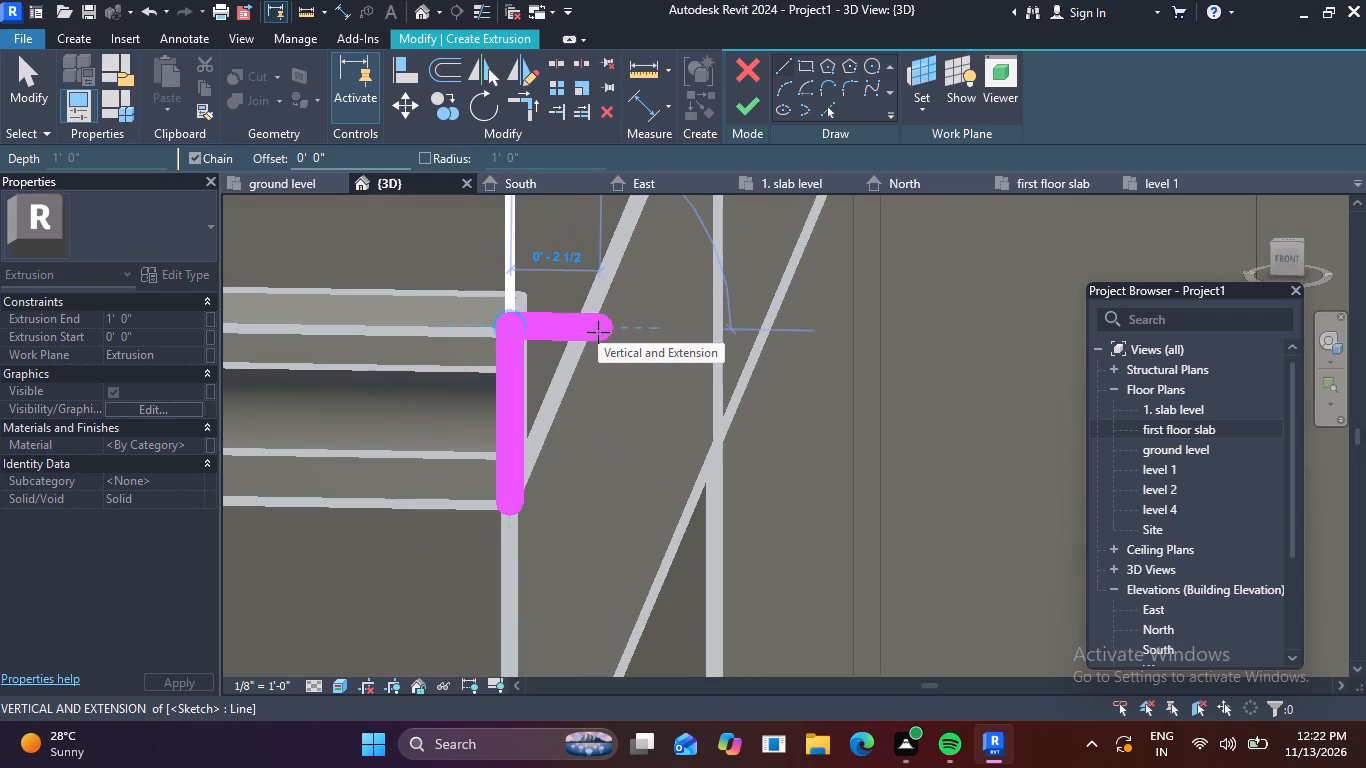
pyautogui.scroll(-2, 628, 333)
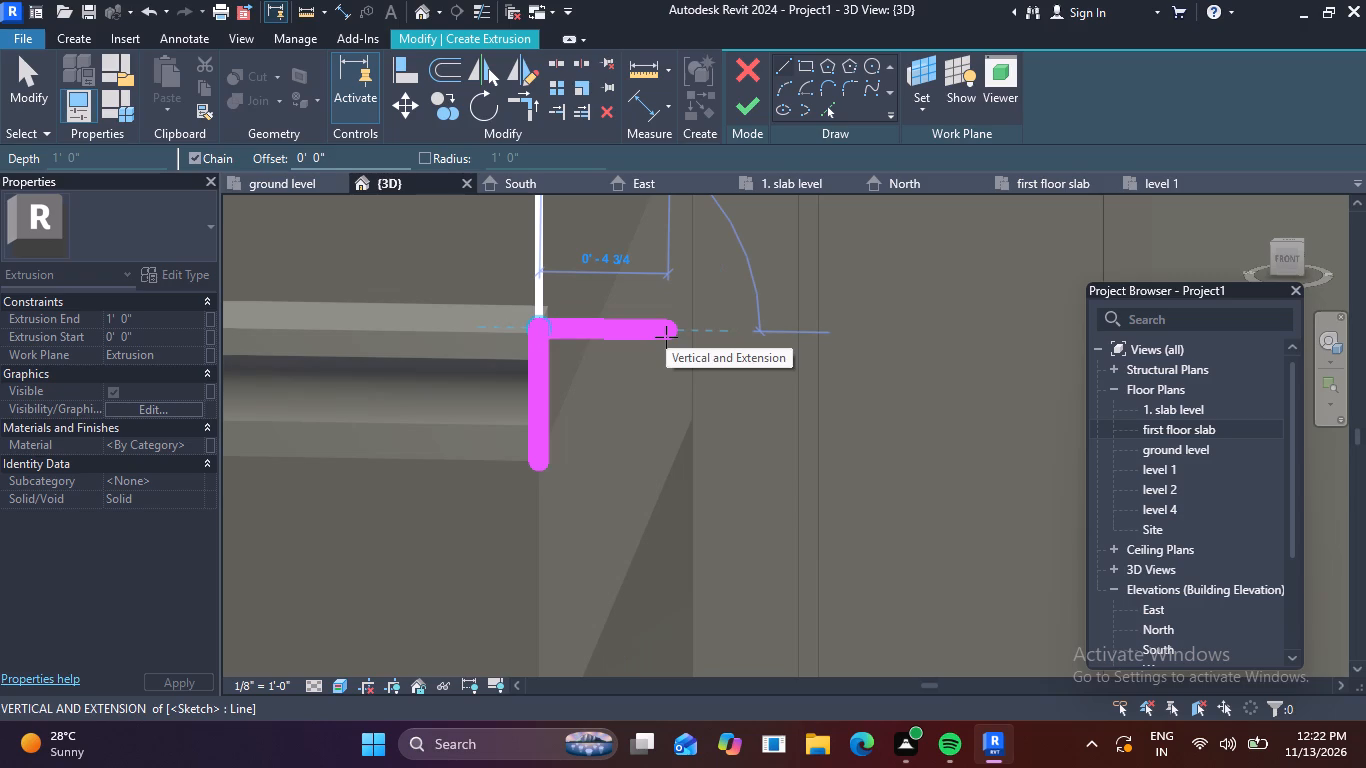
pyautogui.press('1')
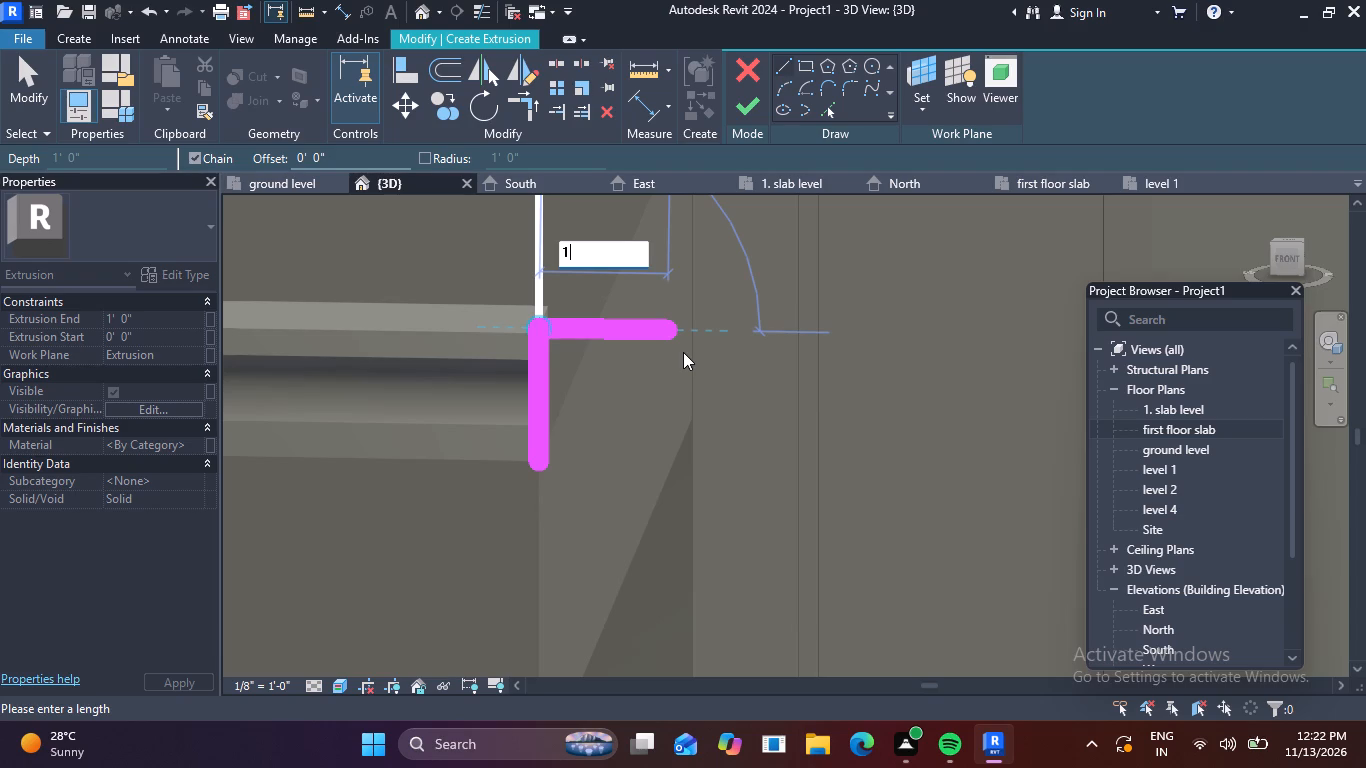
pyautogui.hotkey('shift', '"')
pyautogui.press('Return')
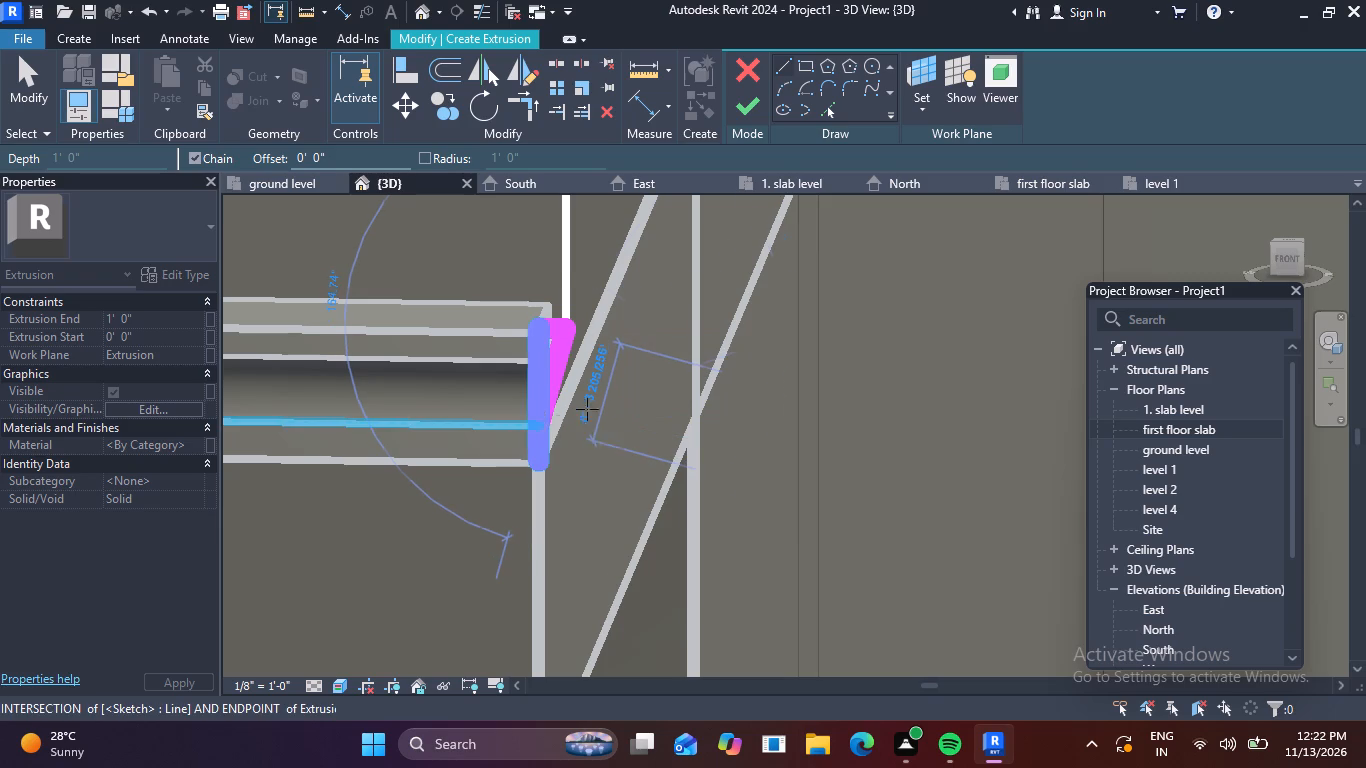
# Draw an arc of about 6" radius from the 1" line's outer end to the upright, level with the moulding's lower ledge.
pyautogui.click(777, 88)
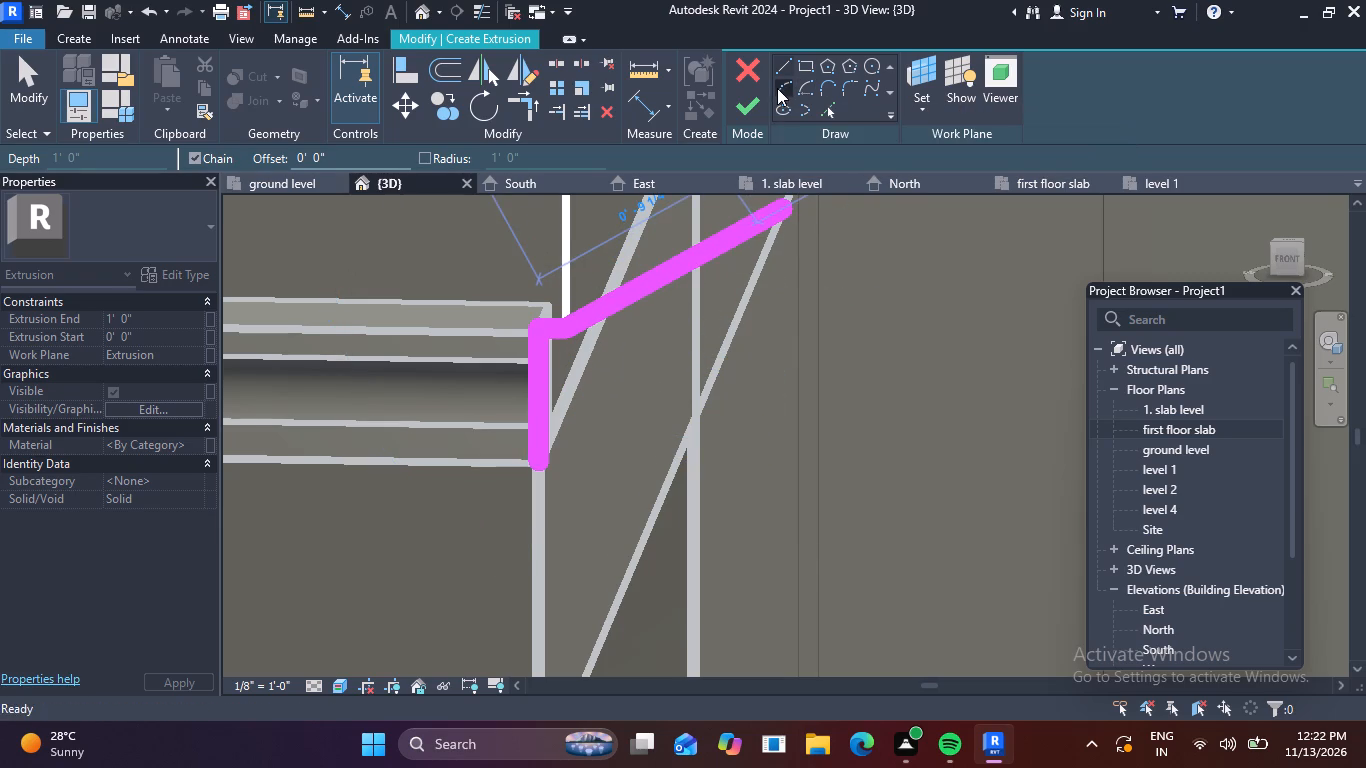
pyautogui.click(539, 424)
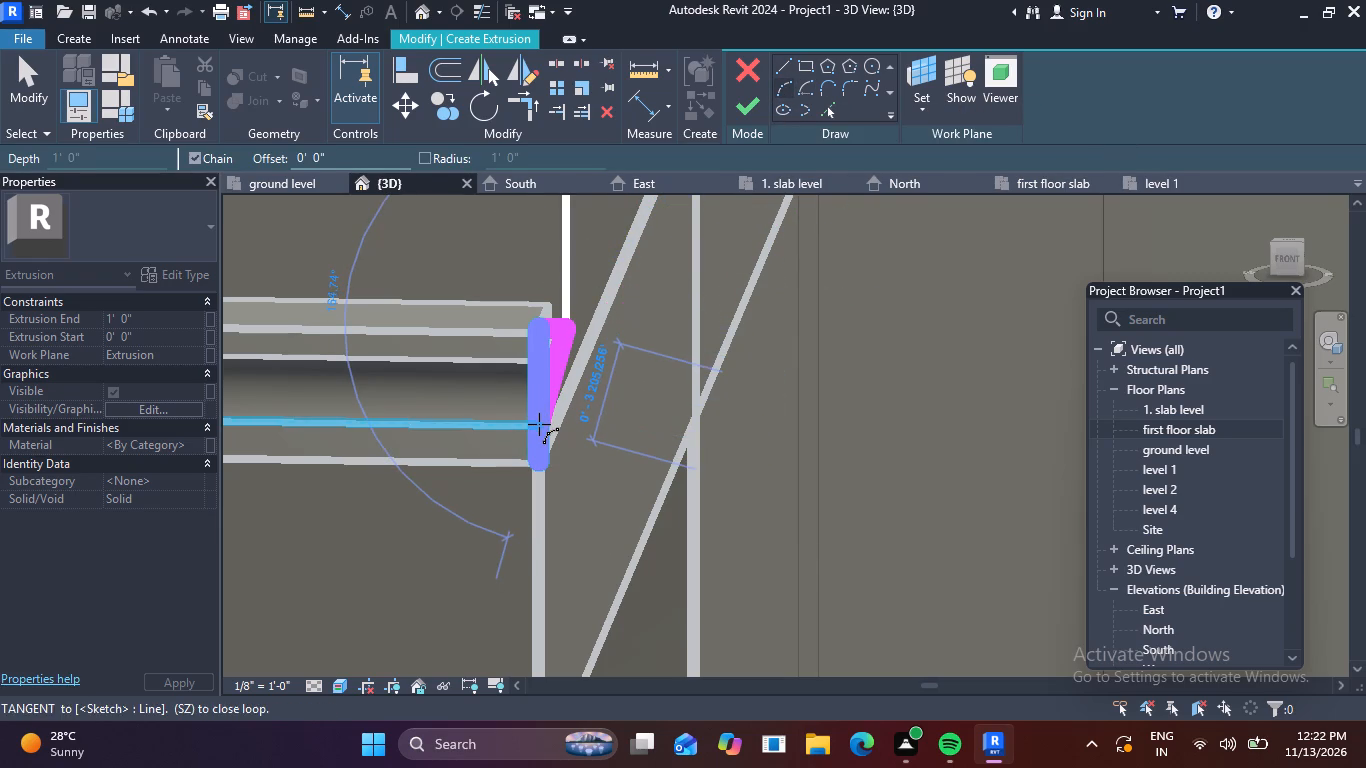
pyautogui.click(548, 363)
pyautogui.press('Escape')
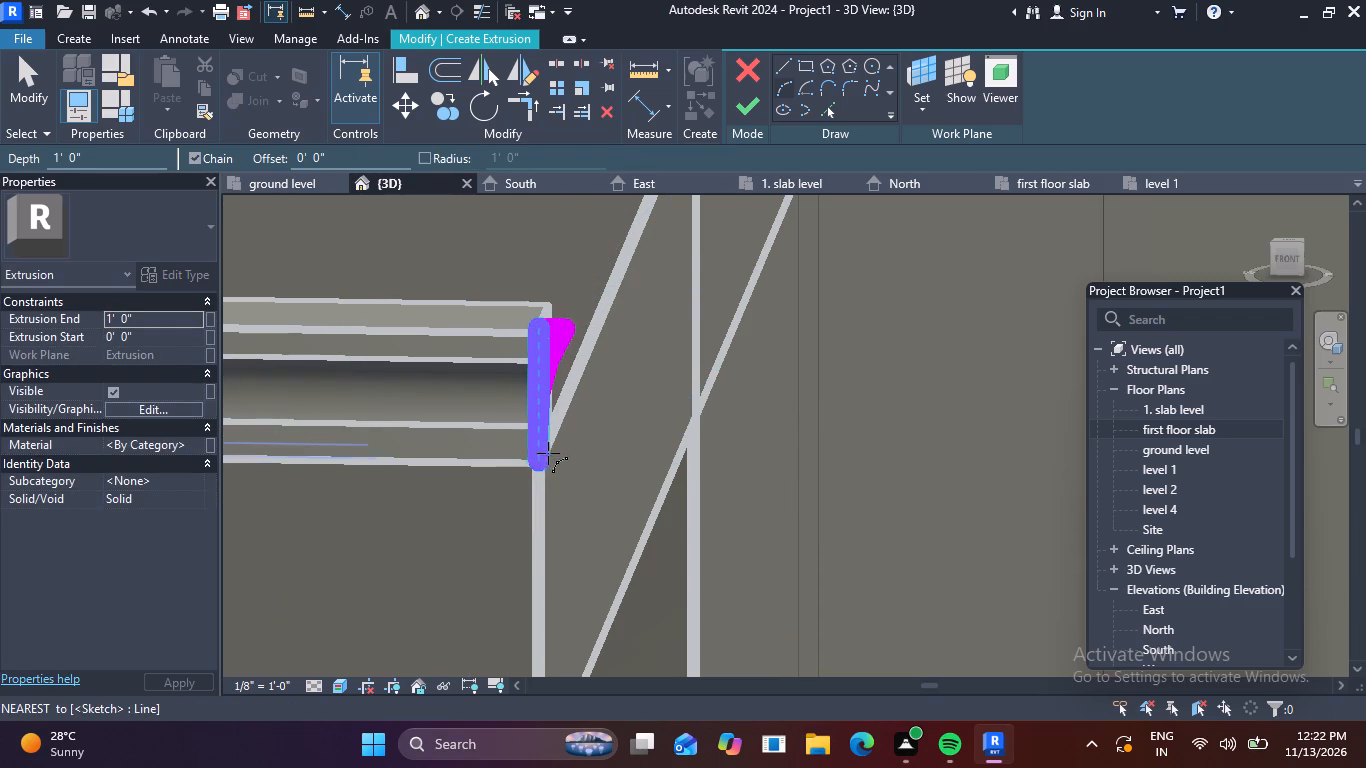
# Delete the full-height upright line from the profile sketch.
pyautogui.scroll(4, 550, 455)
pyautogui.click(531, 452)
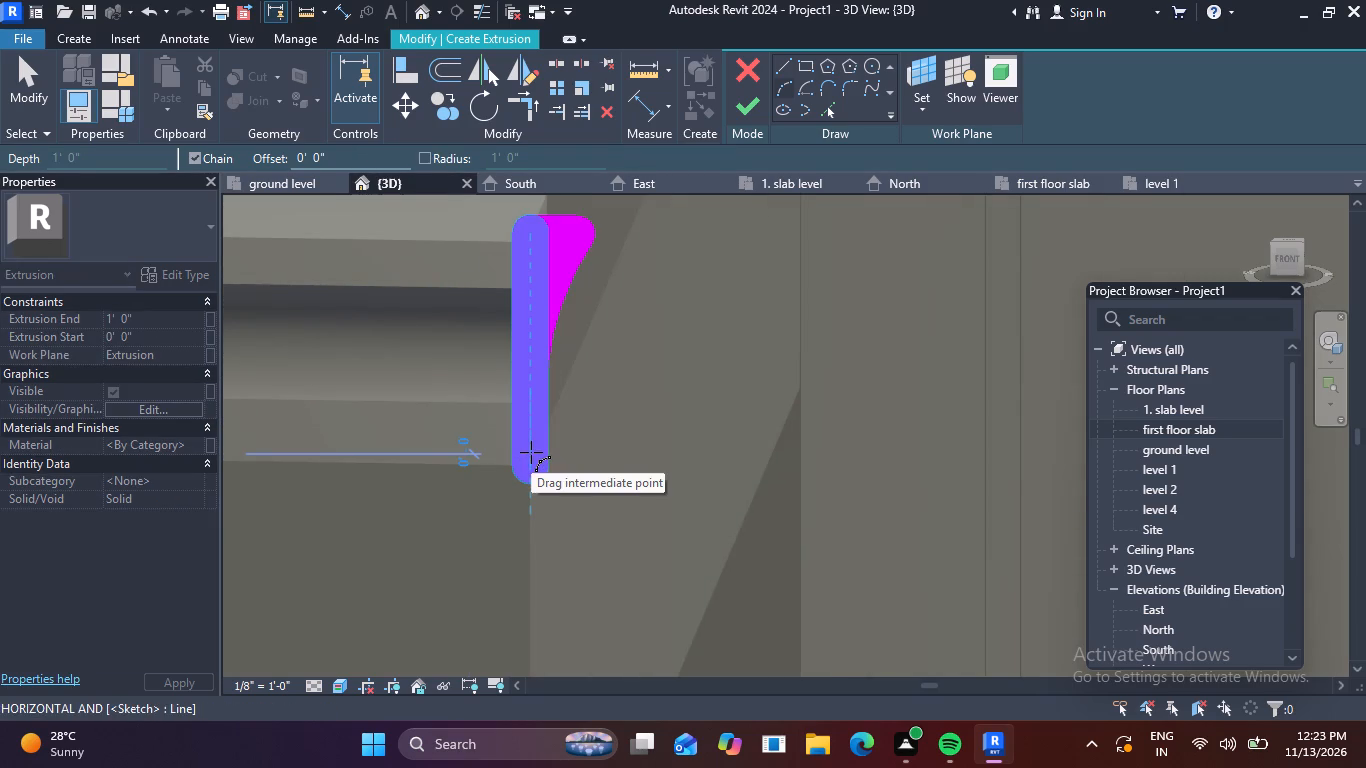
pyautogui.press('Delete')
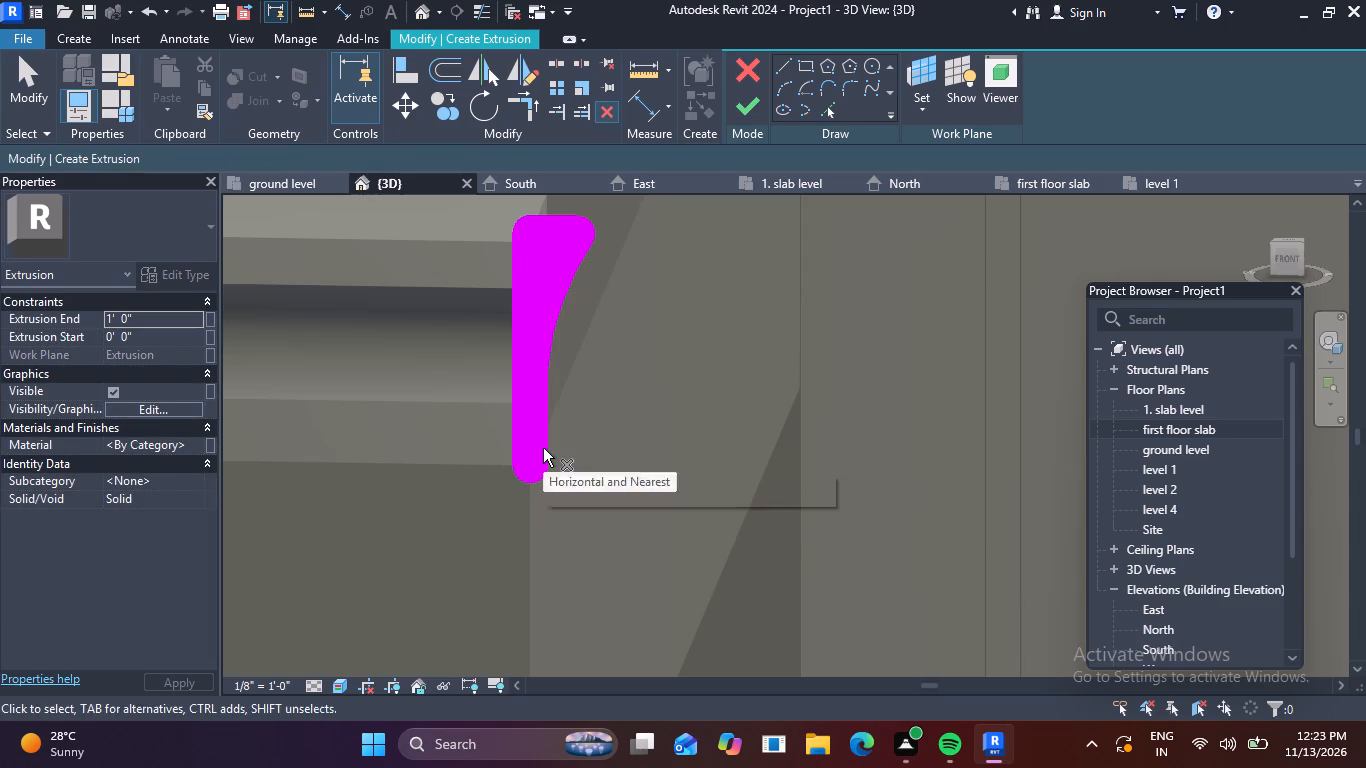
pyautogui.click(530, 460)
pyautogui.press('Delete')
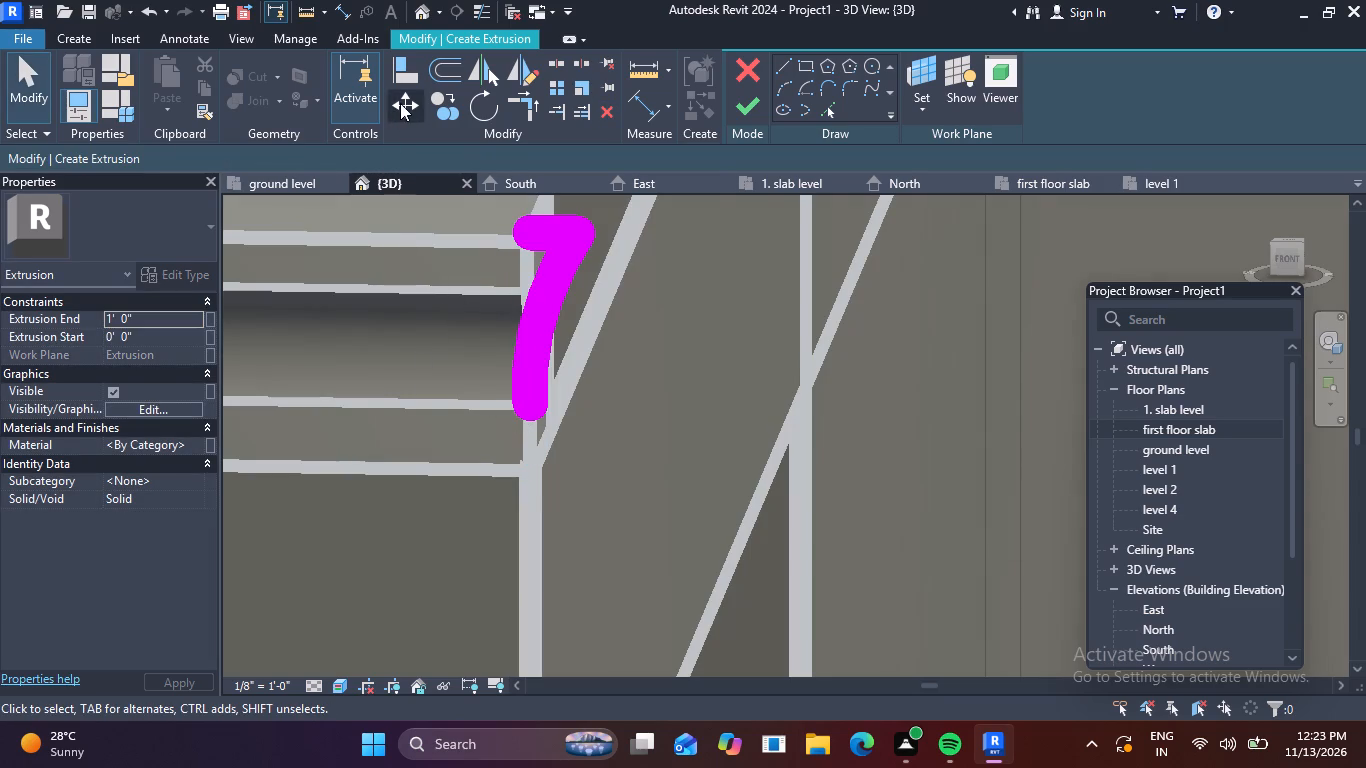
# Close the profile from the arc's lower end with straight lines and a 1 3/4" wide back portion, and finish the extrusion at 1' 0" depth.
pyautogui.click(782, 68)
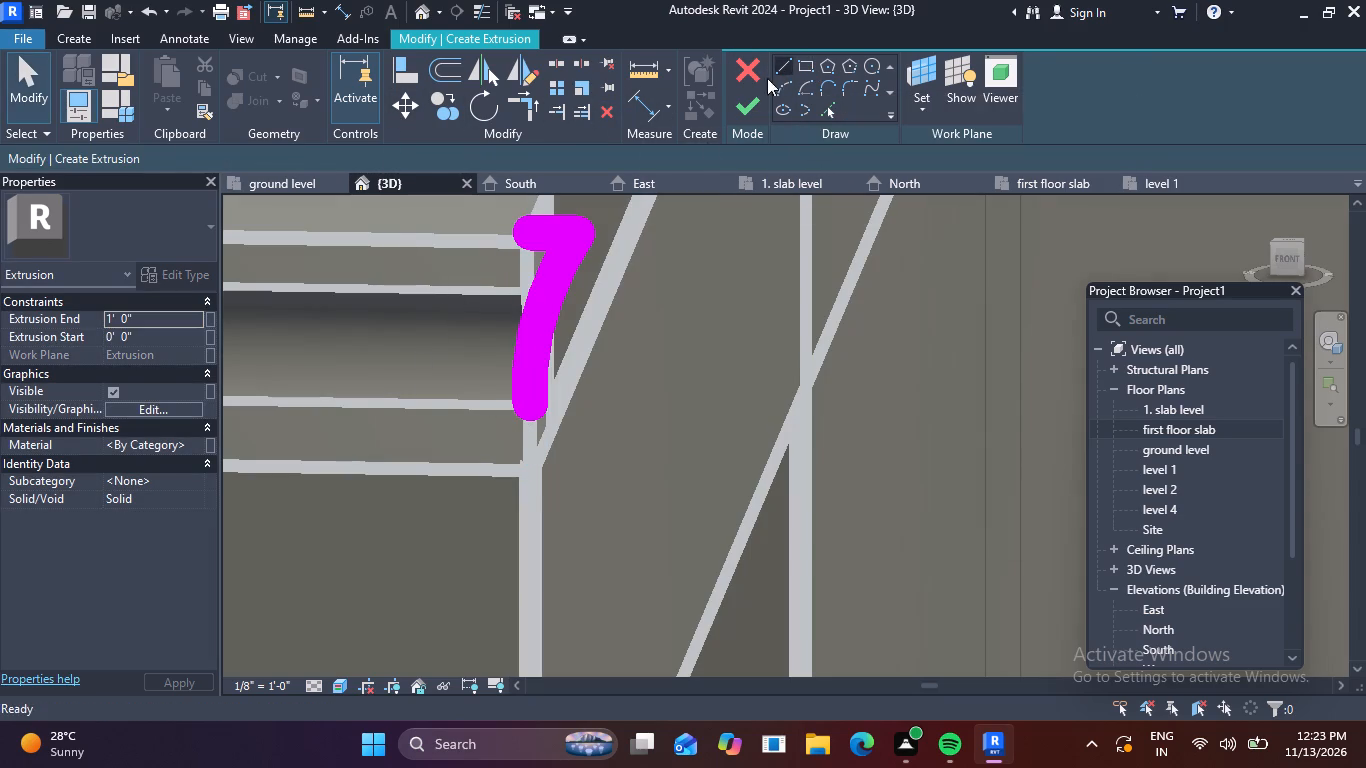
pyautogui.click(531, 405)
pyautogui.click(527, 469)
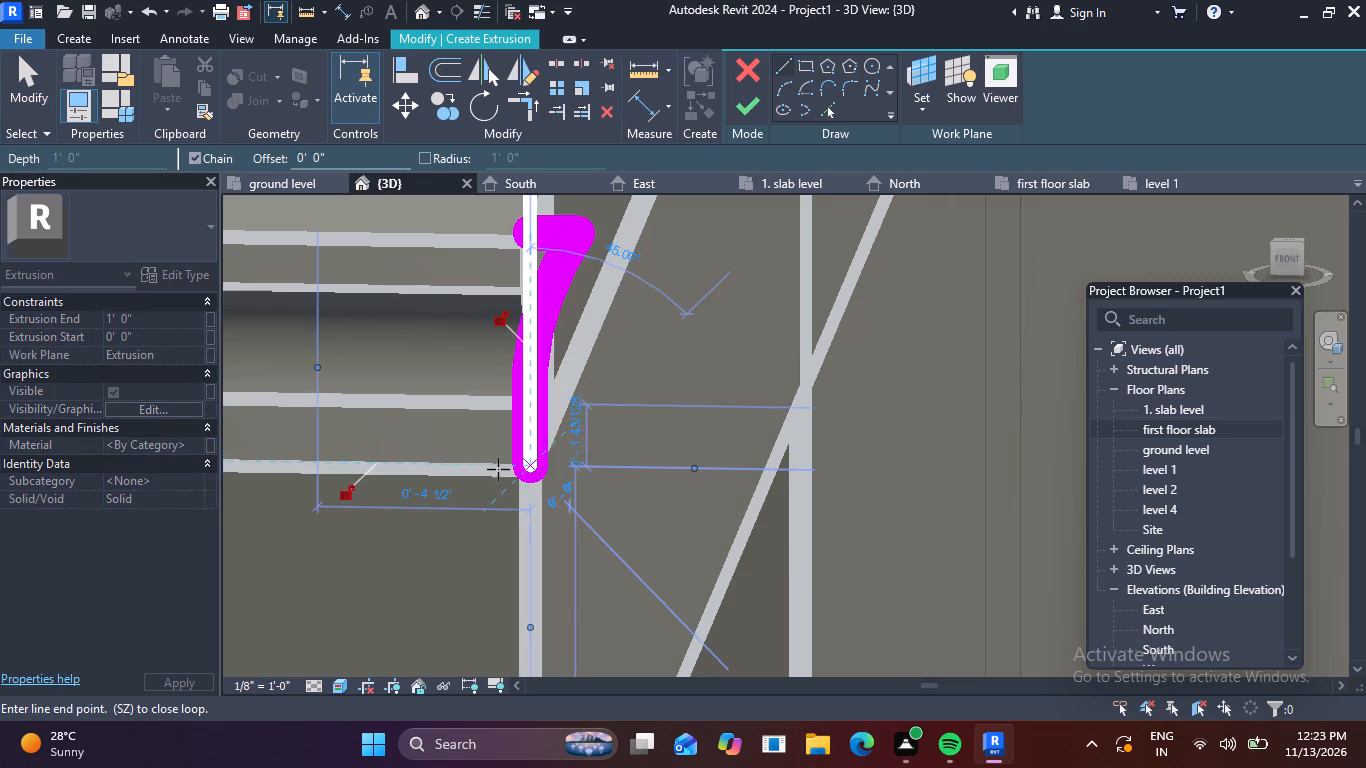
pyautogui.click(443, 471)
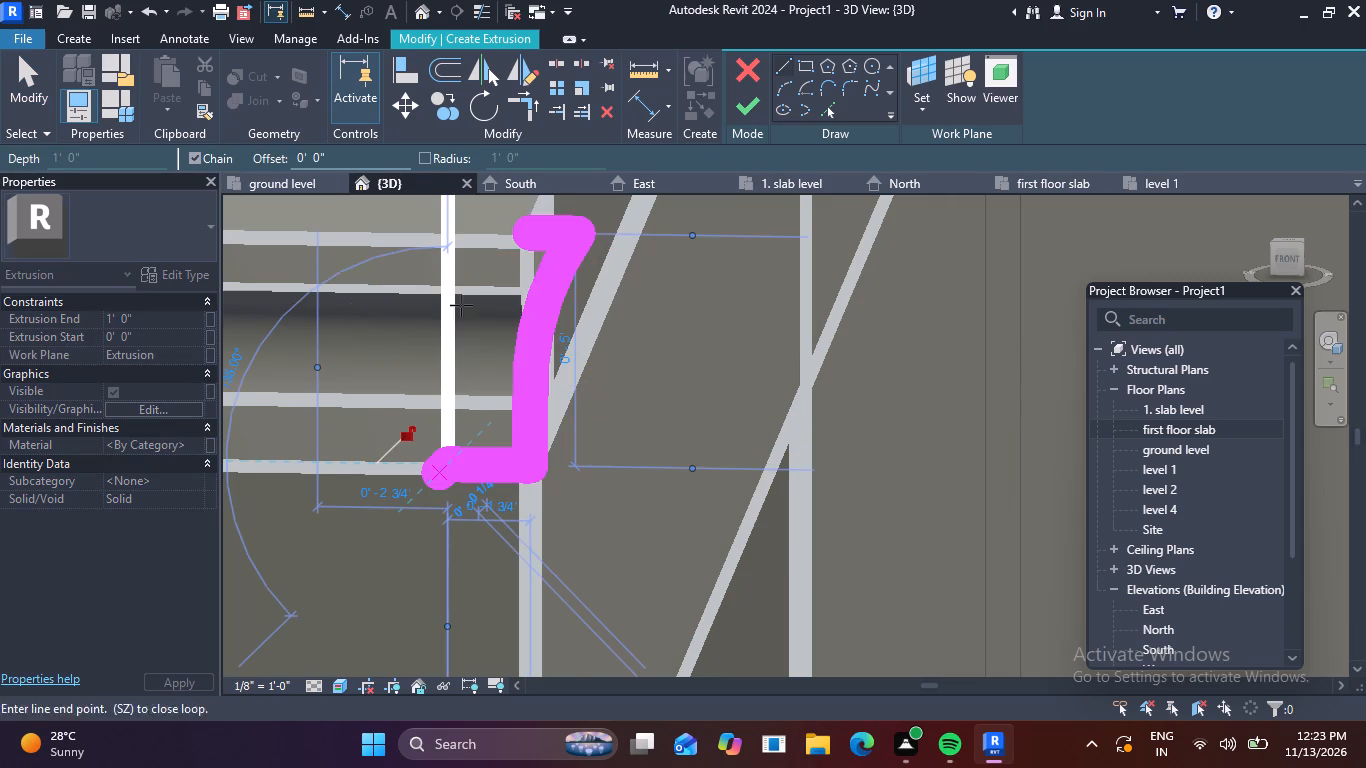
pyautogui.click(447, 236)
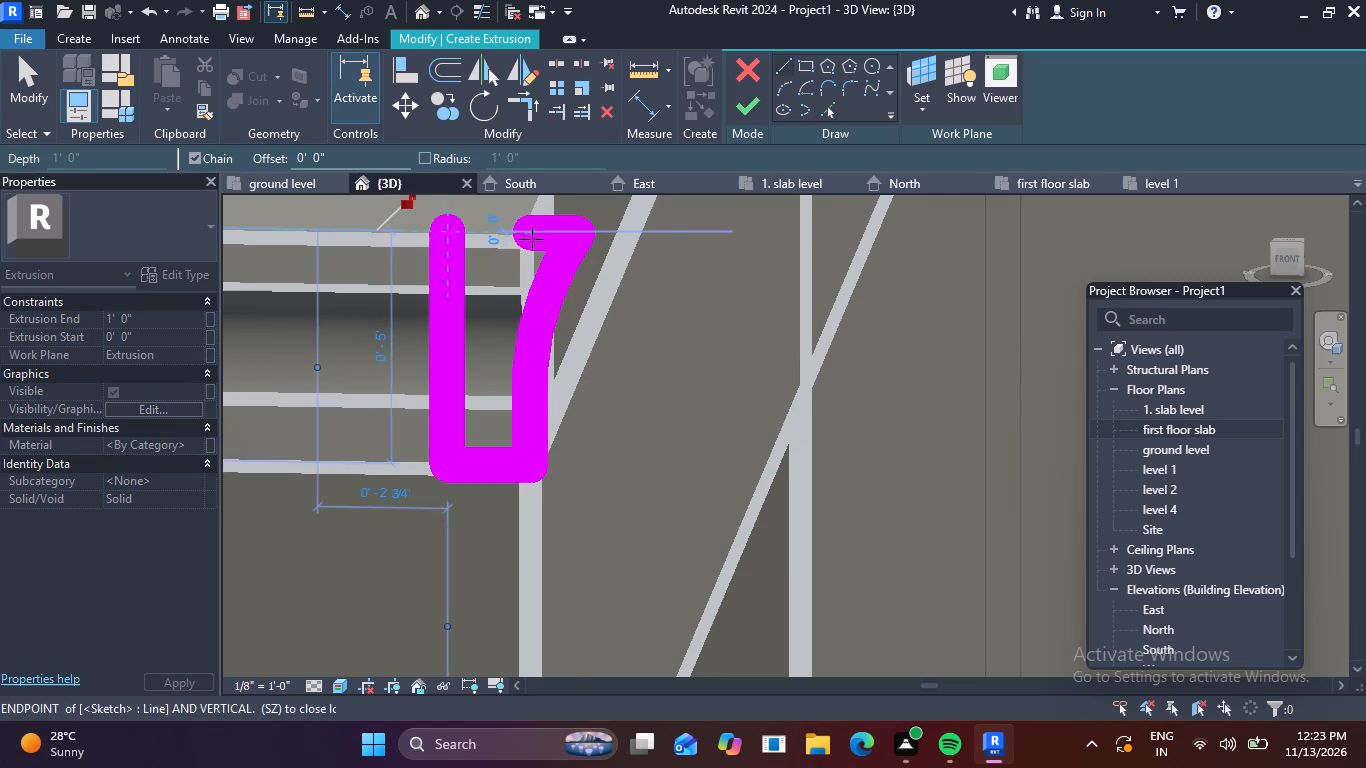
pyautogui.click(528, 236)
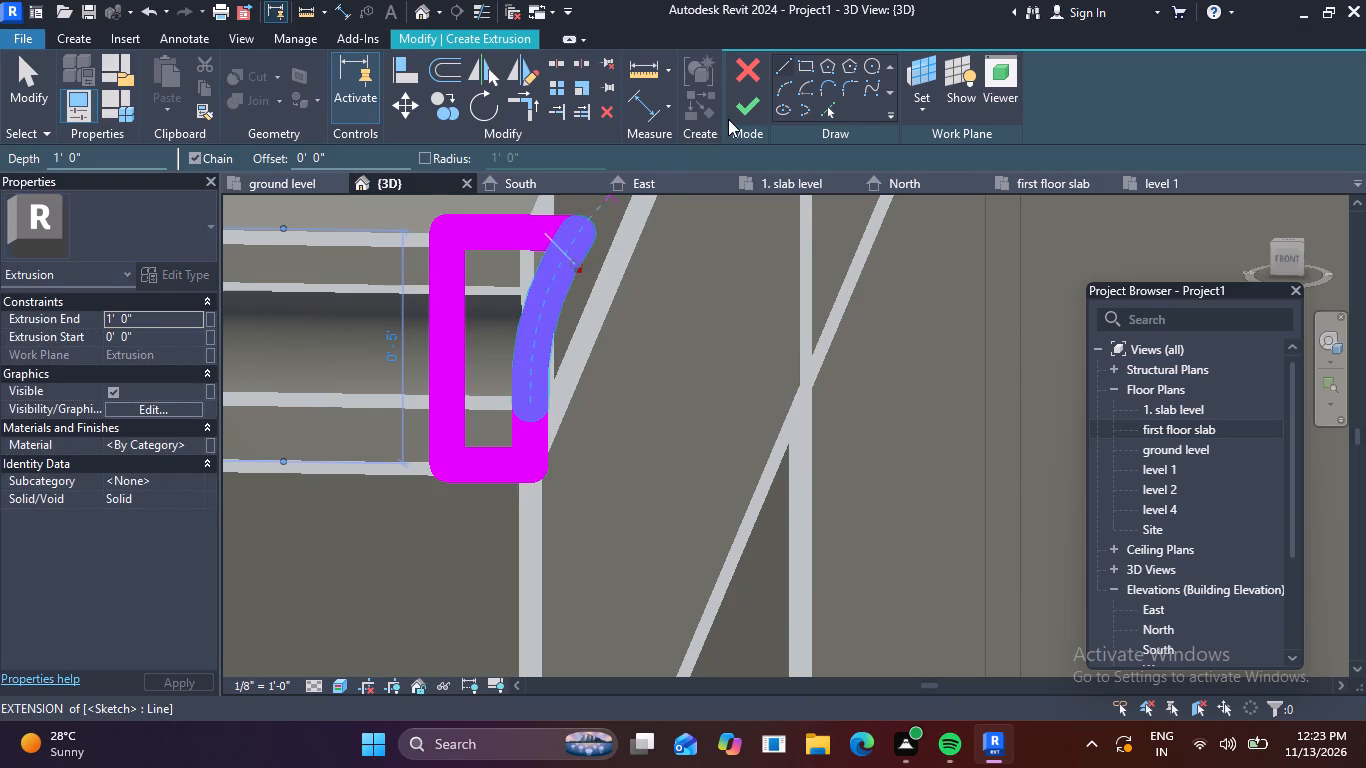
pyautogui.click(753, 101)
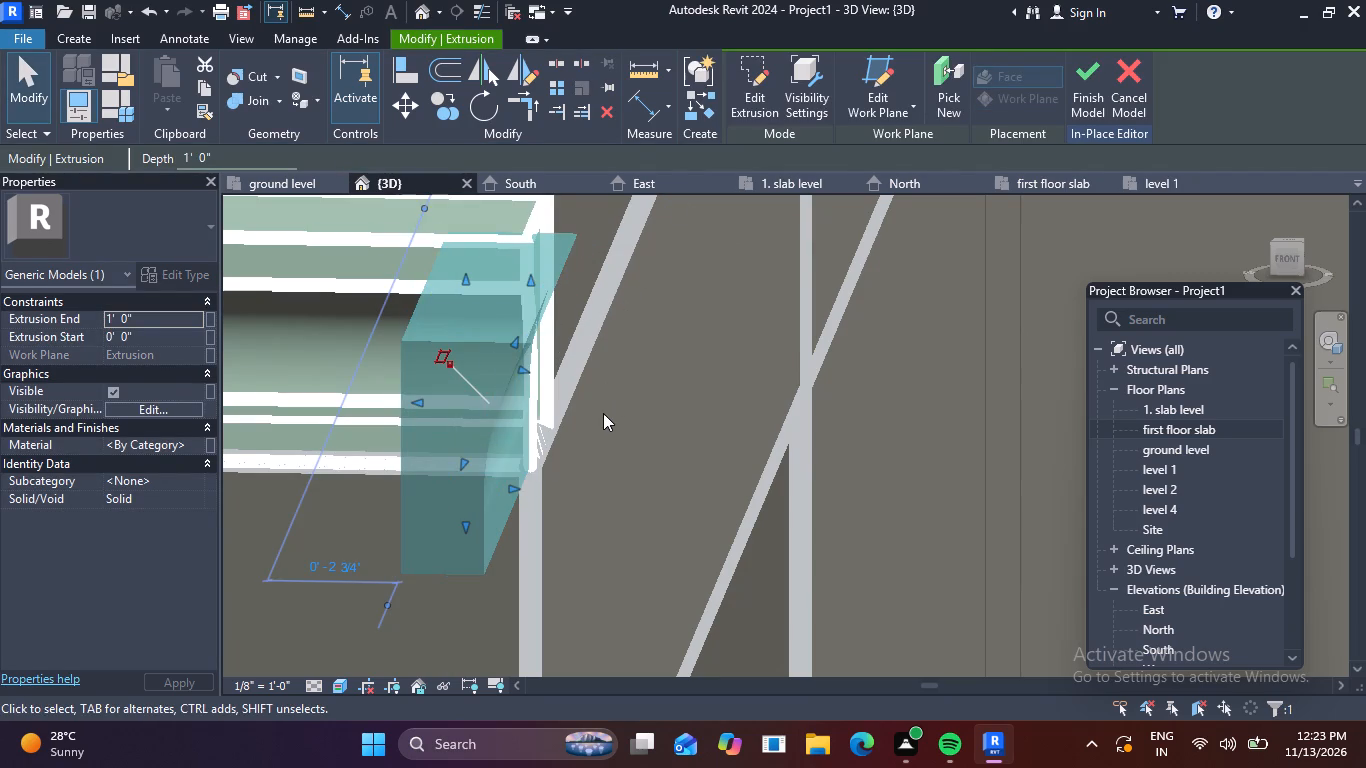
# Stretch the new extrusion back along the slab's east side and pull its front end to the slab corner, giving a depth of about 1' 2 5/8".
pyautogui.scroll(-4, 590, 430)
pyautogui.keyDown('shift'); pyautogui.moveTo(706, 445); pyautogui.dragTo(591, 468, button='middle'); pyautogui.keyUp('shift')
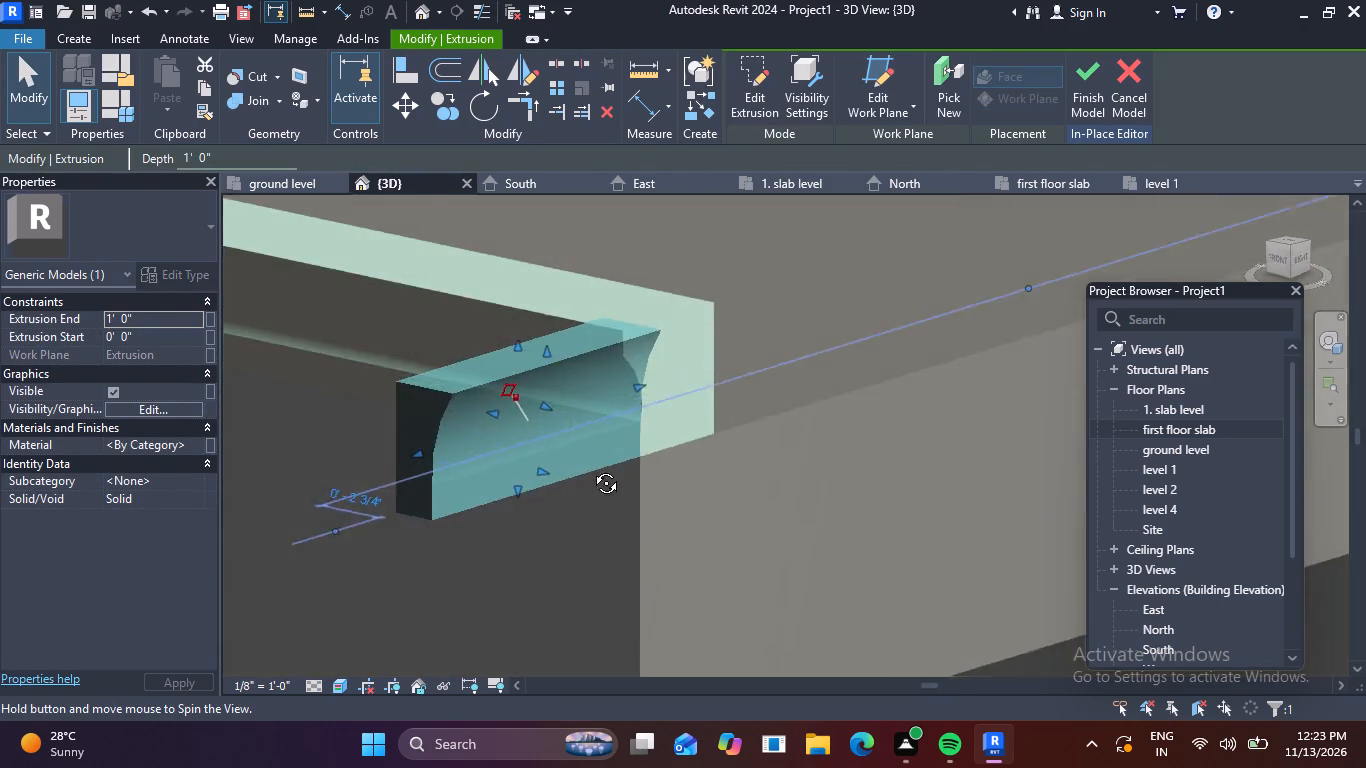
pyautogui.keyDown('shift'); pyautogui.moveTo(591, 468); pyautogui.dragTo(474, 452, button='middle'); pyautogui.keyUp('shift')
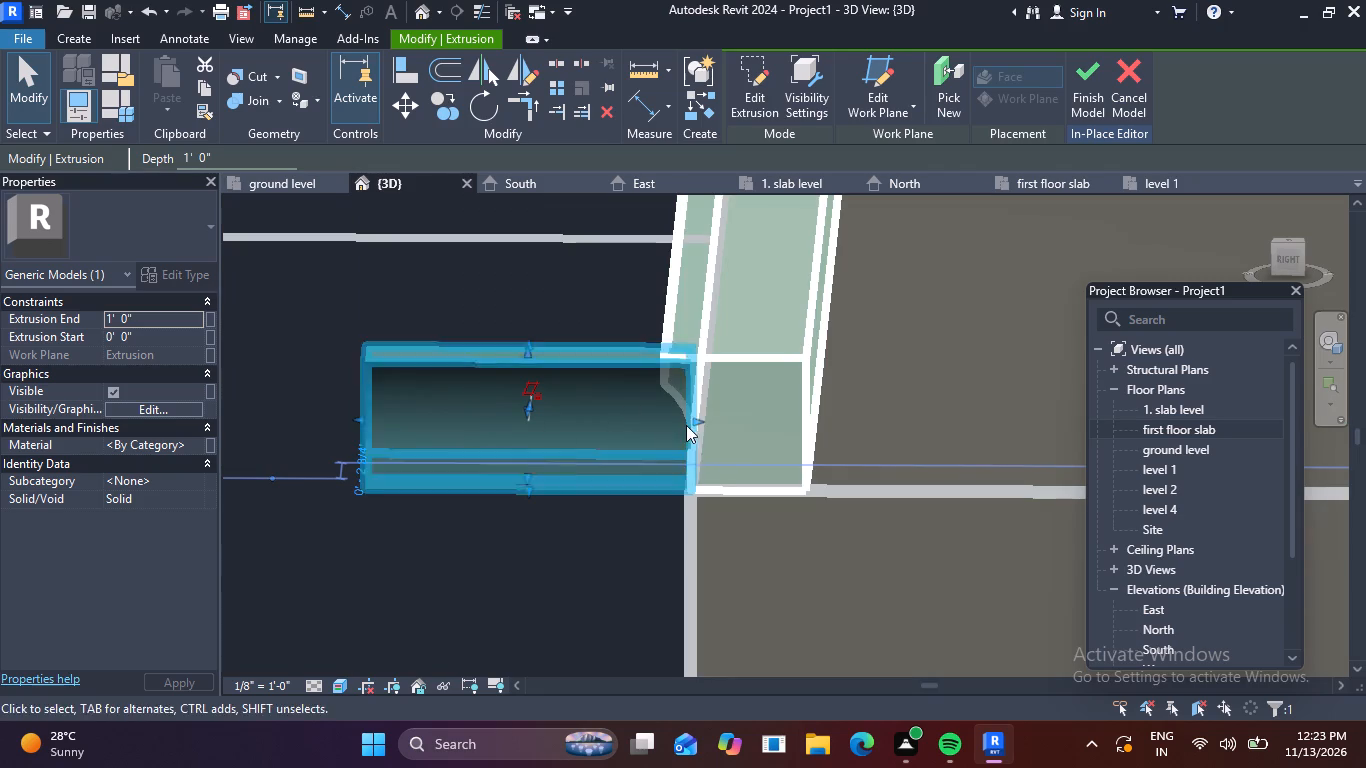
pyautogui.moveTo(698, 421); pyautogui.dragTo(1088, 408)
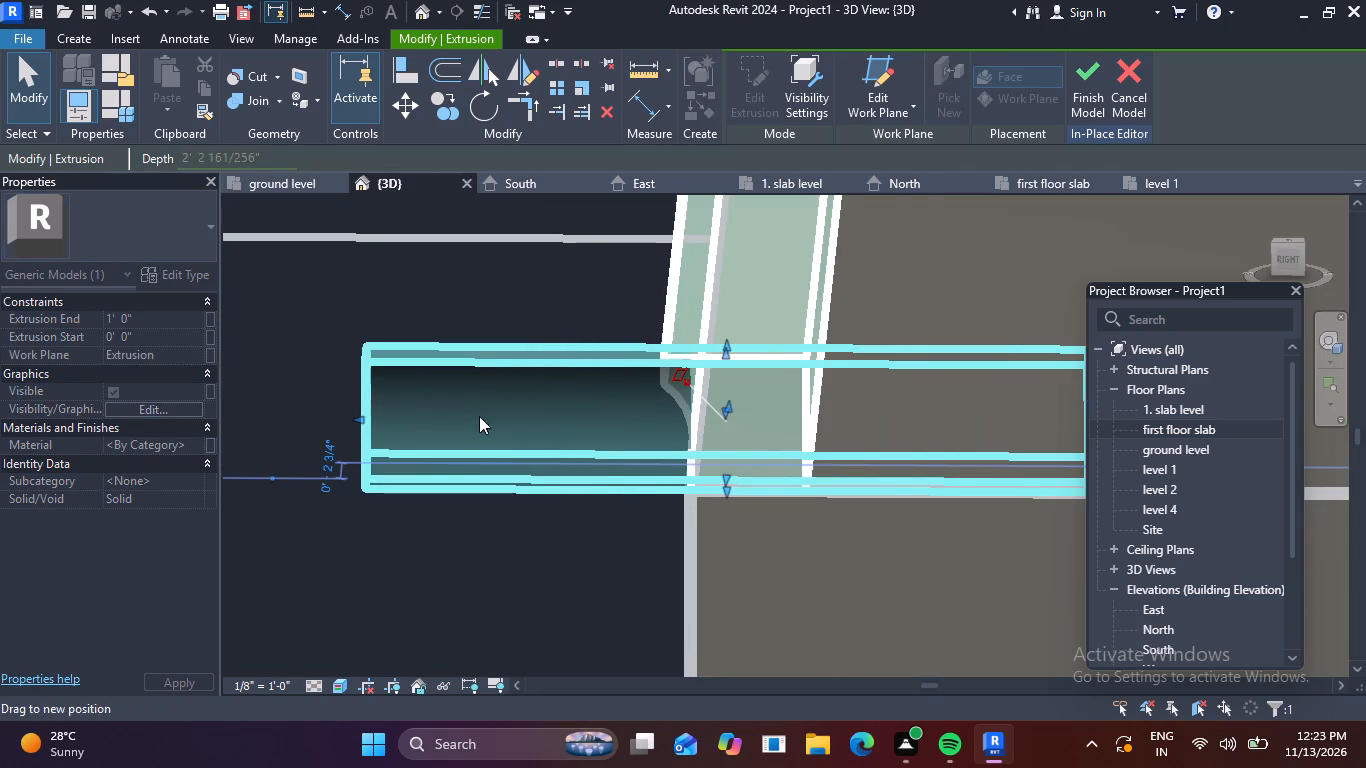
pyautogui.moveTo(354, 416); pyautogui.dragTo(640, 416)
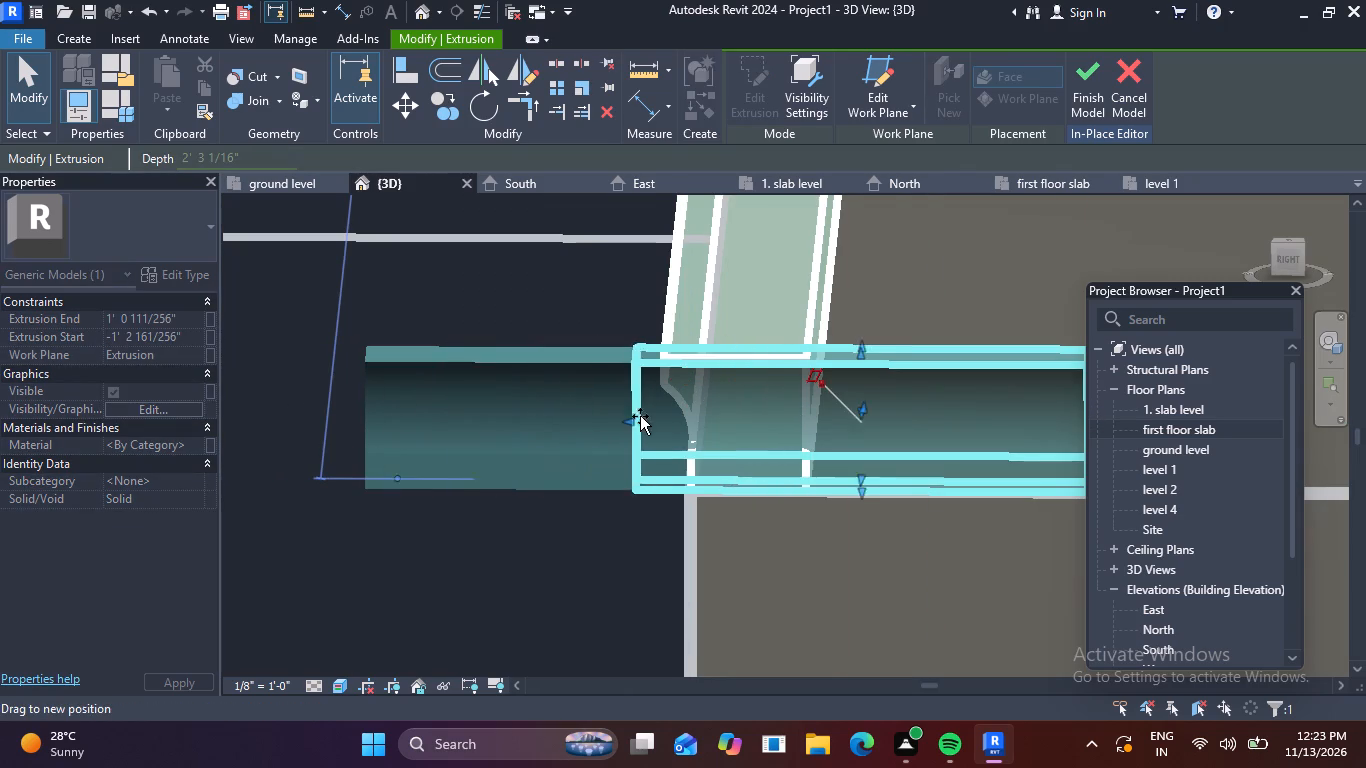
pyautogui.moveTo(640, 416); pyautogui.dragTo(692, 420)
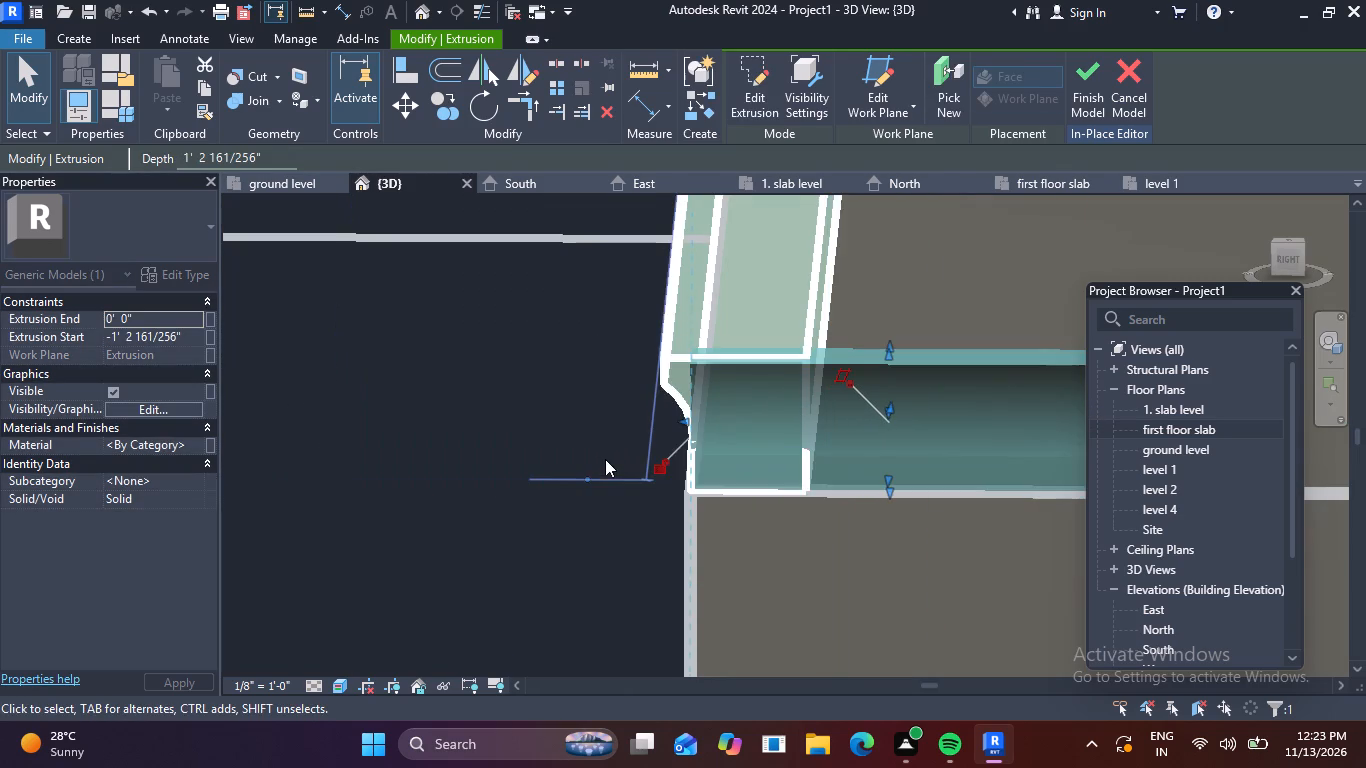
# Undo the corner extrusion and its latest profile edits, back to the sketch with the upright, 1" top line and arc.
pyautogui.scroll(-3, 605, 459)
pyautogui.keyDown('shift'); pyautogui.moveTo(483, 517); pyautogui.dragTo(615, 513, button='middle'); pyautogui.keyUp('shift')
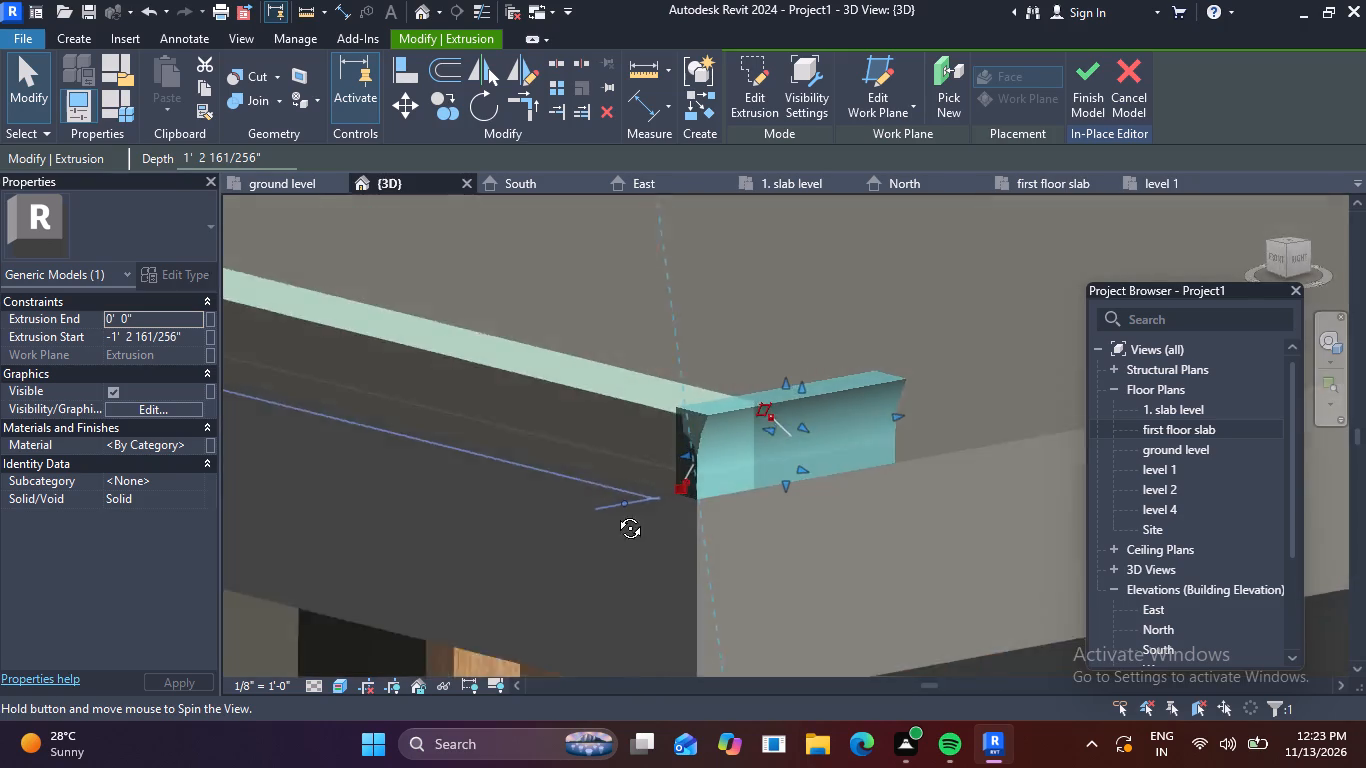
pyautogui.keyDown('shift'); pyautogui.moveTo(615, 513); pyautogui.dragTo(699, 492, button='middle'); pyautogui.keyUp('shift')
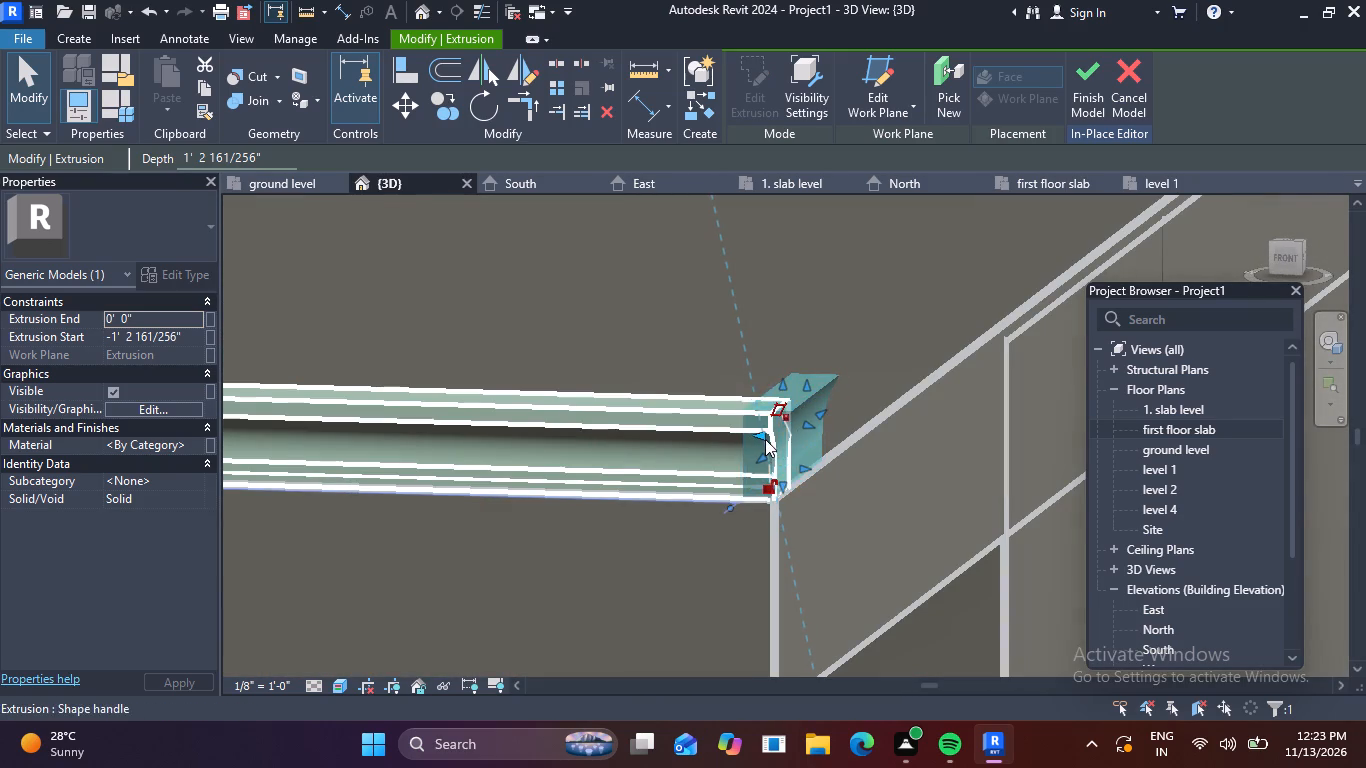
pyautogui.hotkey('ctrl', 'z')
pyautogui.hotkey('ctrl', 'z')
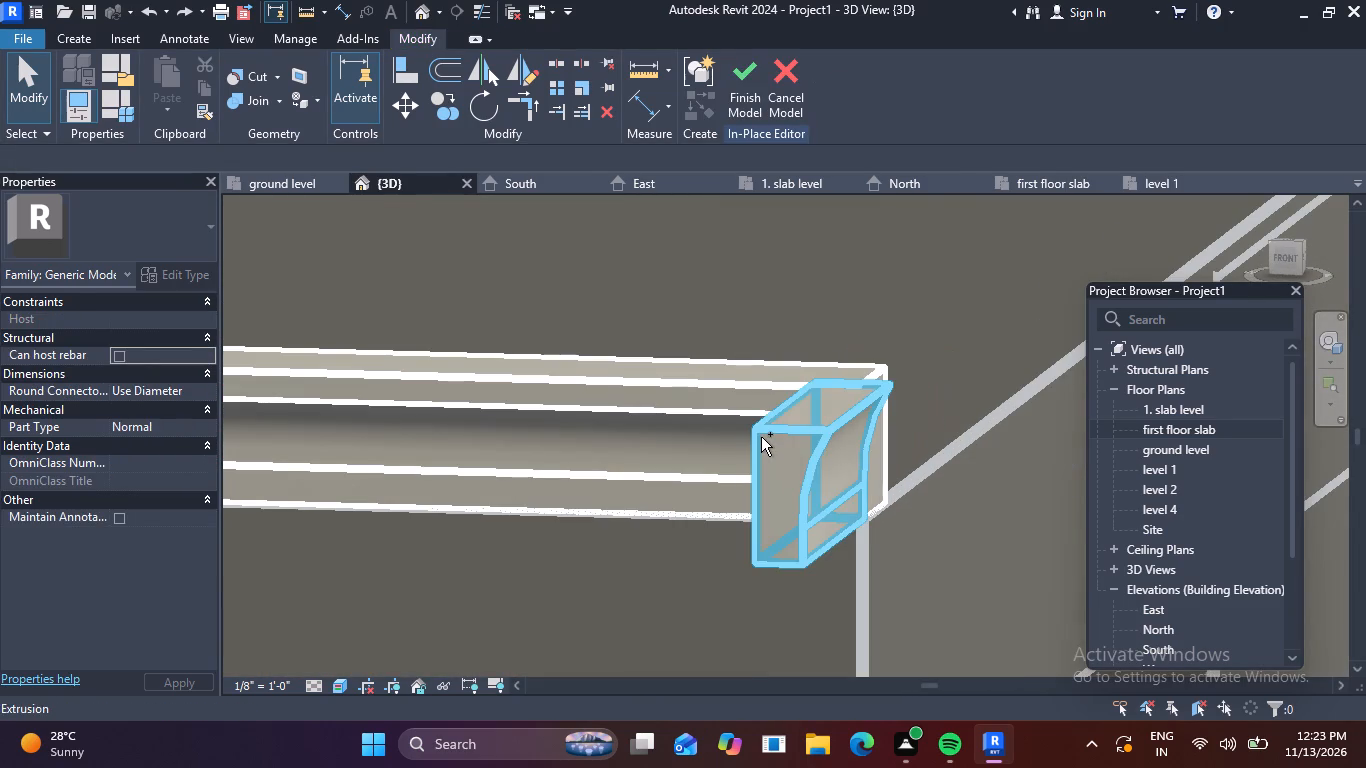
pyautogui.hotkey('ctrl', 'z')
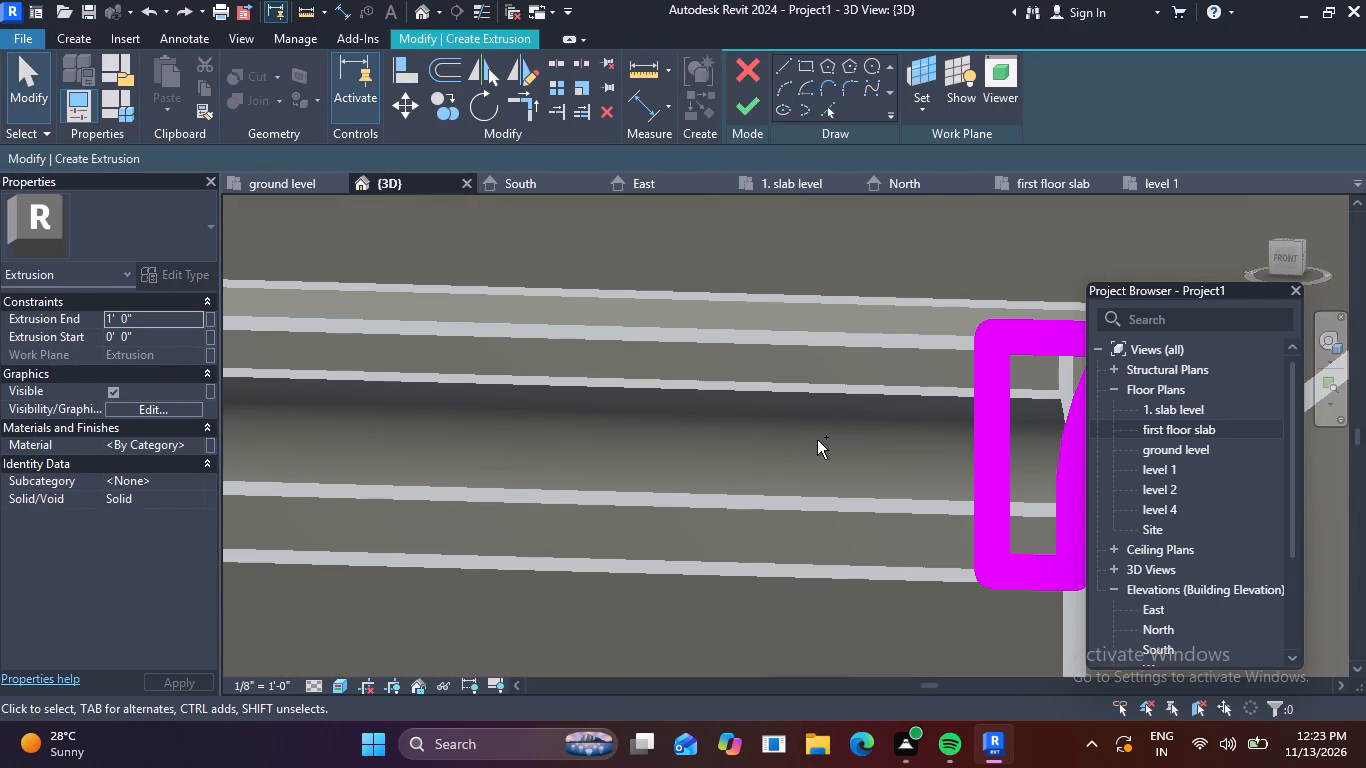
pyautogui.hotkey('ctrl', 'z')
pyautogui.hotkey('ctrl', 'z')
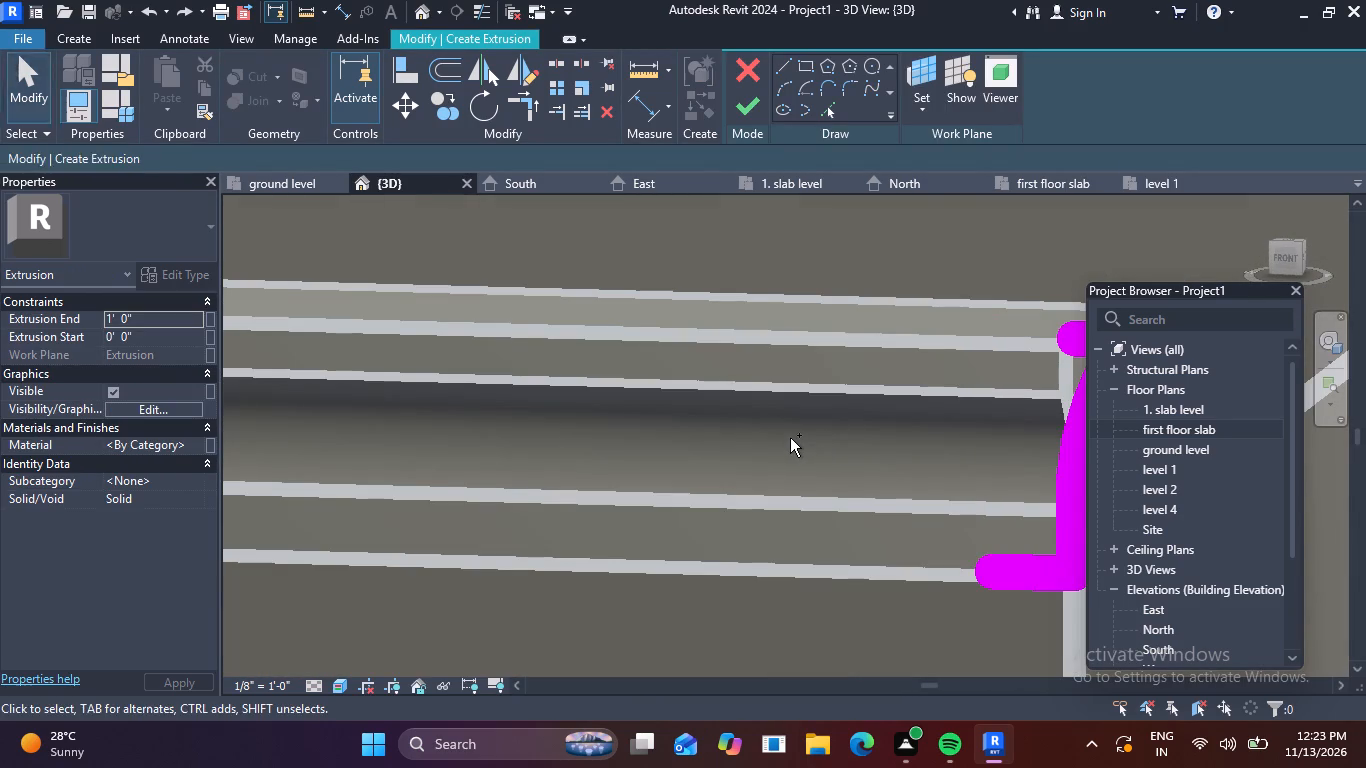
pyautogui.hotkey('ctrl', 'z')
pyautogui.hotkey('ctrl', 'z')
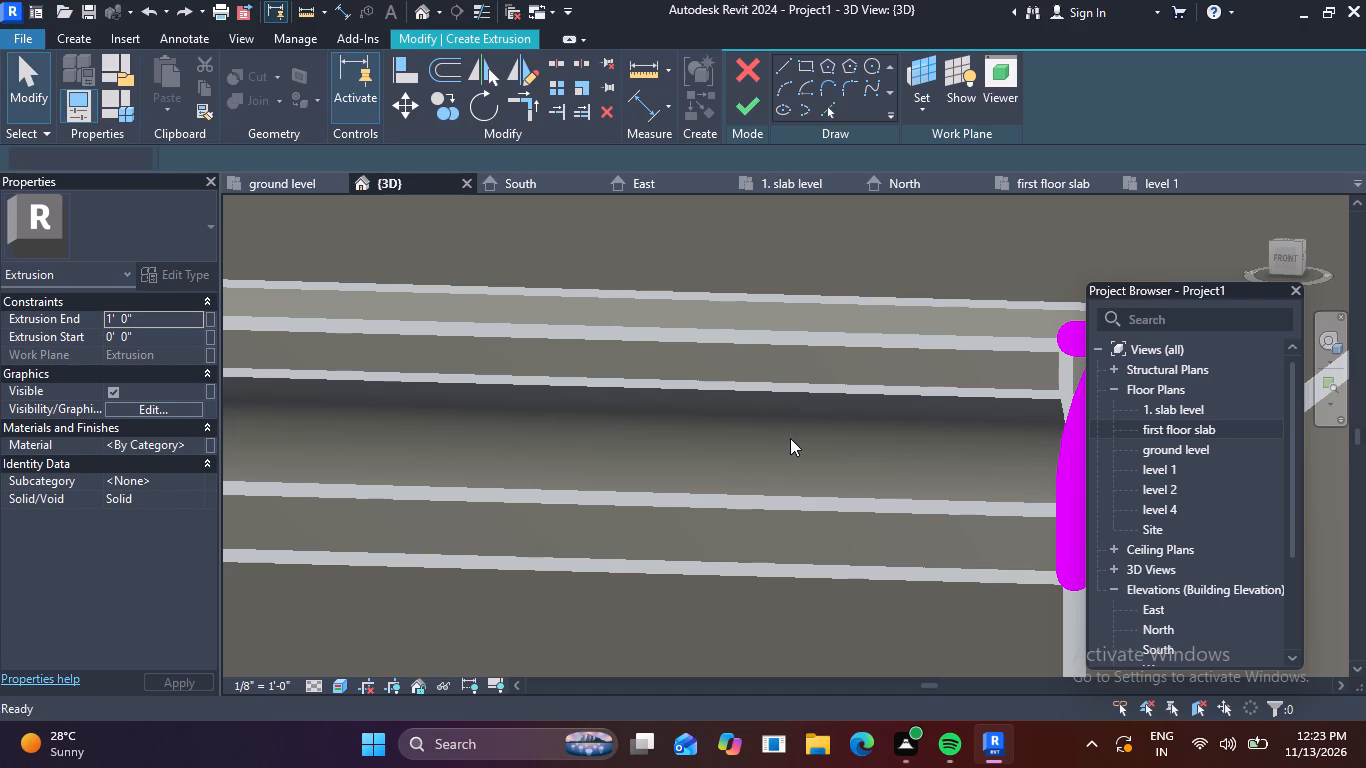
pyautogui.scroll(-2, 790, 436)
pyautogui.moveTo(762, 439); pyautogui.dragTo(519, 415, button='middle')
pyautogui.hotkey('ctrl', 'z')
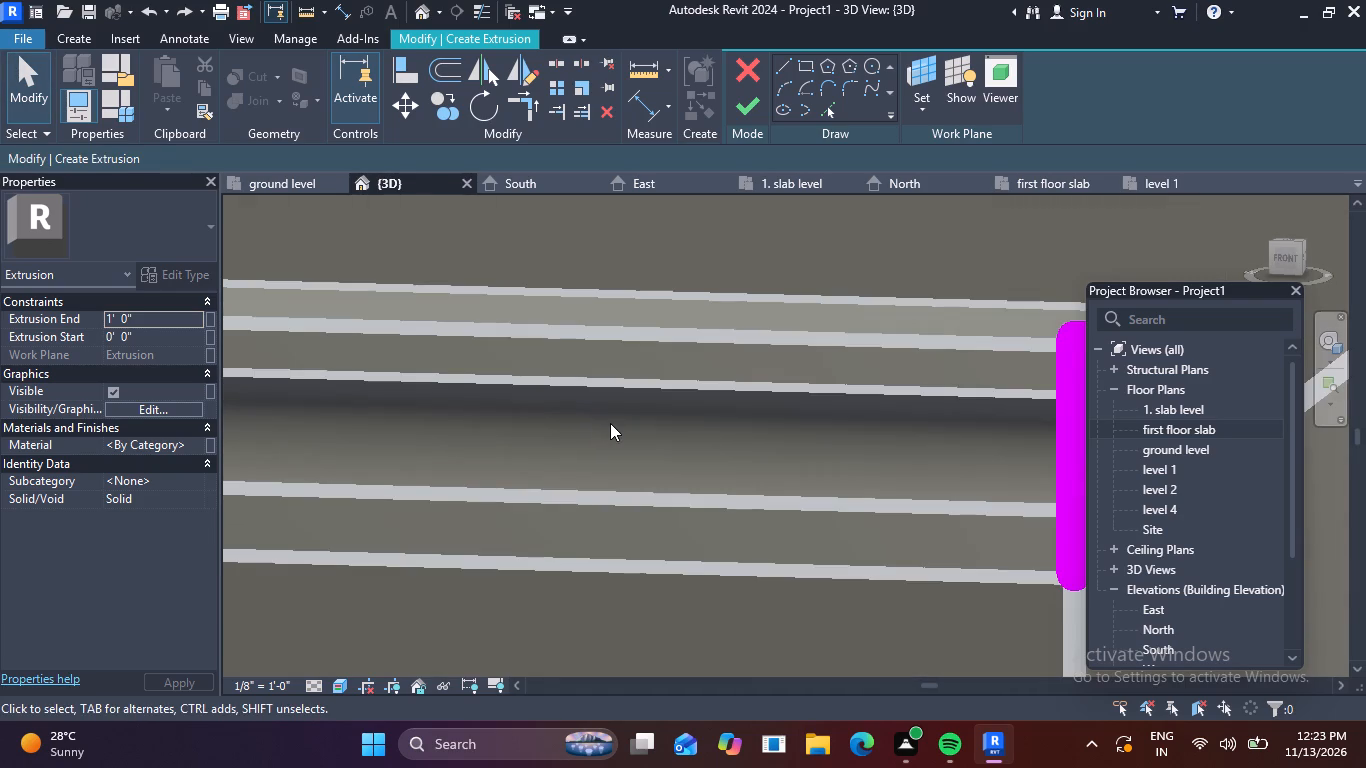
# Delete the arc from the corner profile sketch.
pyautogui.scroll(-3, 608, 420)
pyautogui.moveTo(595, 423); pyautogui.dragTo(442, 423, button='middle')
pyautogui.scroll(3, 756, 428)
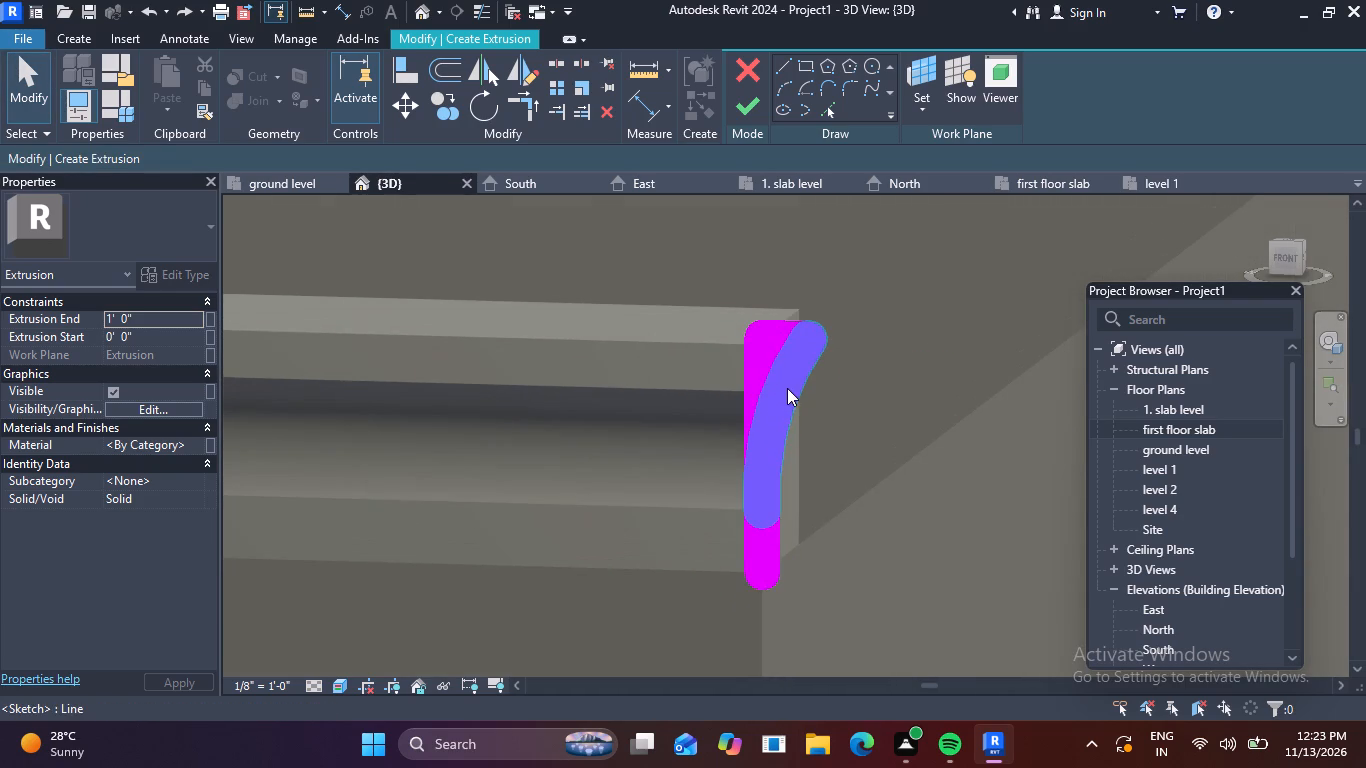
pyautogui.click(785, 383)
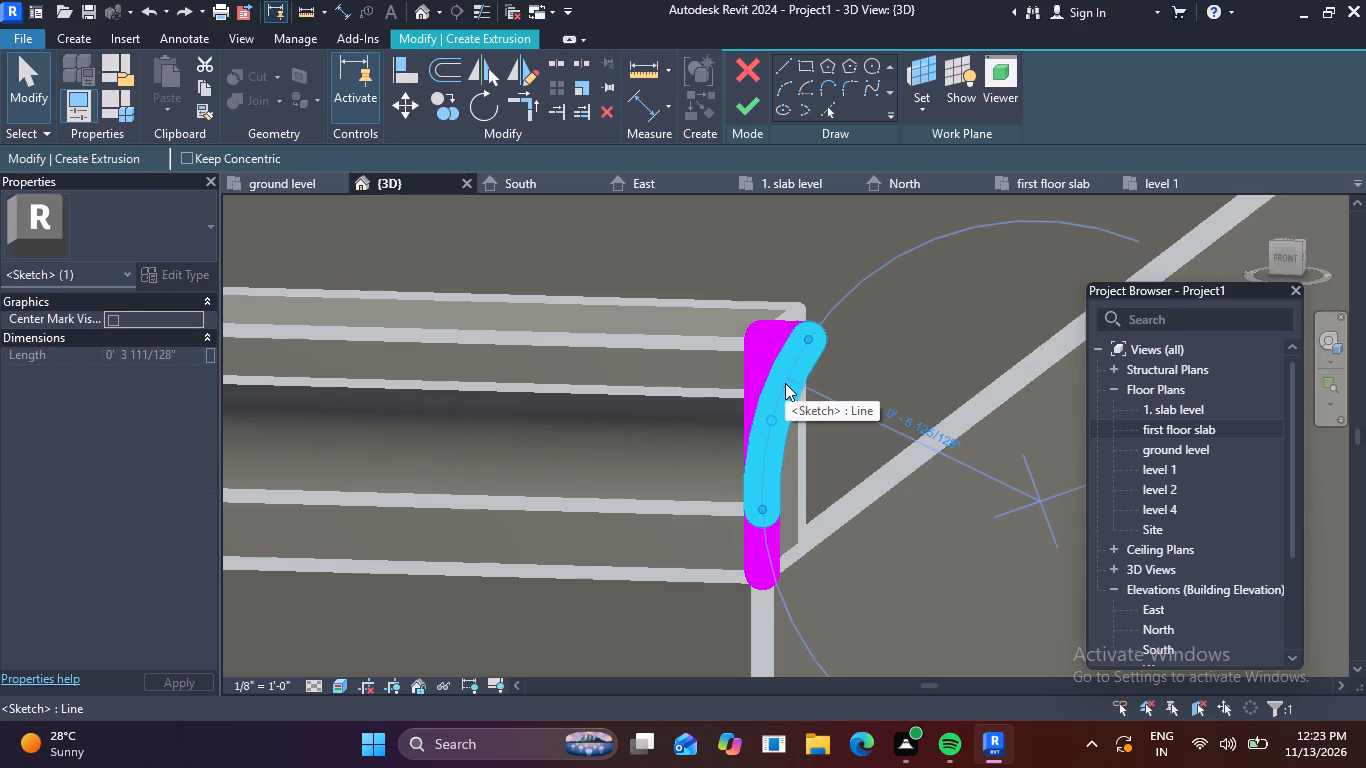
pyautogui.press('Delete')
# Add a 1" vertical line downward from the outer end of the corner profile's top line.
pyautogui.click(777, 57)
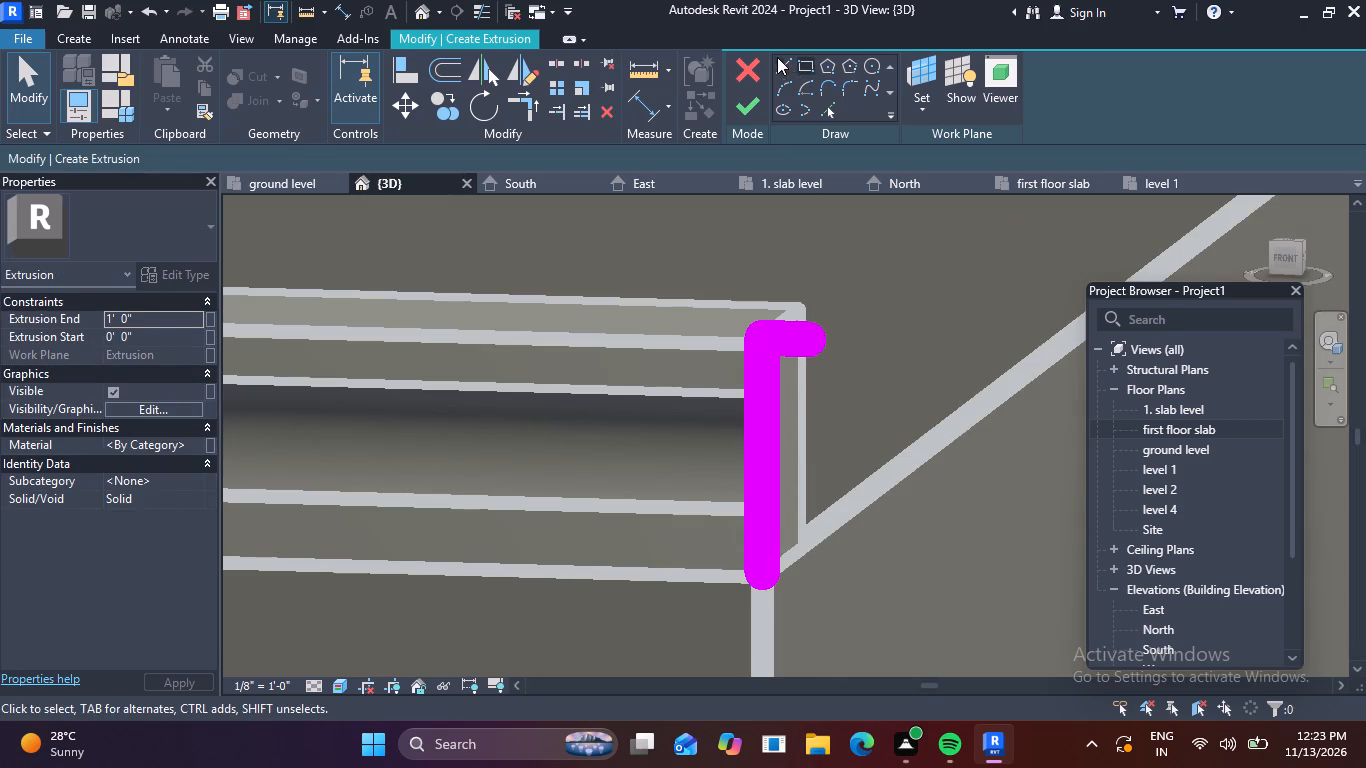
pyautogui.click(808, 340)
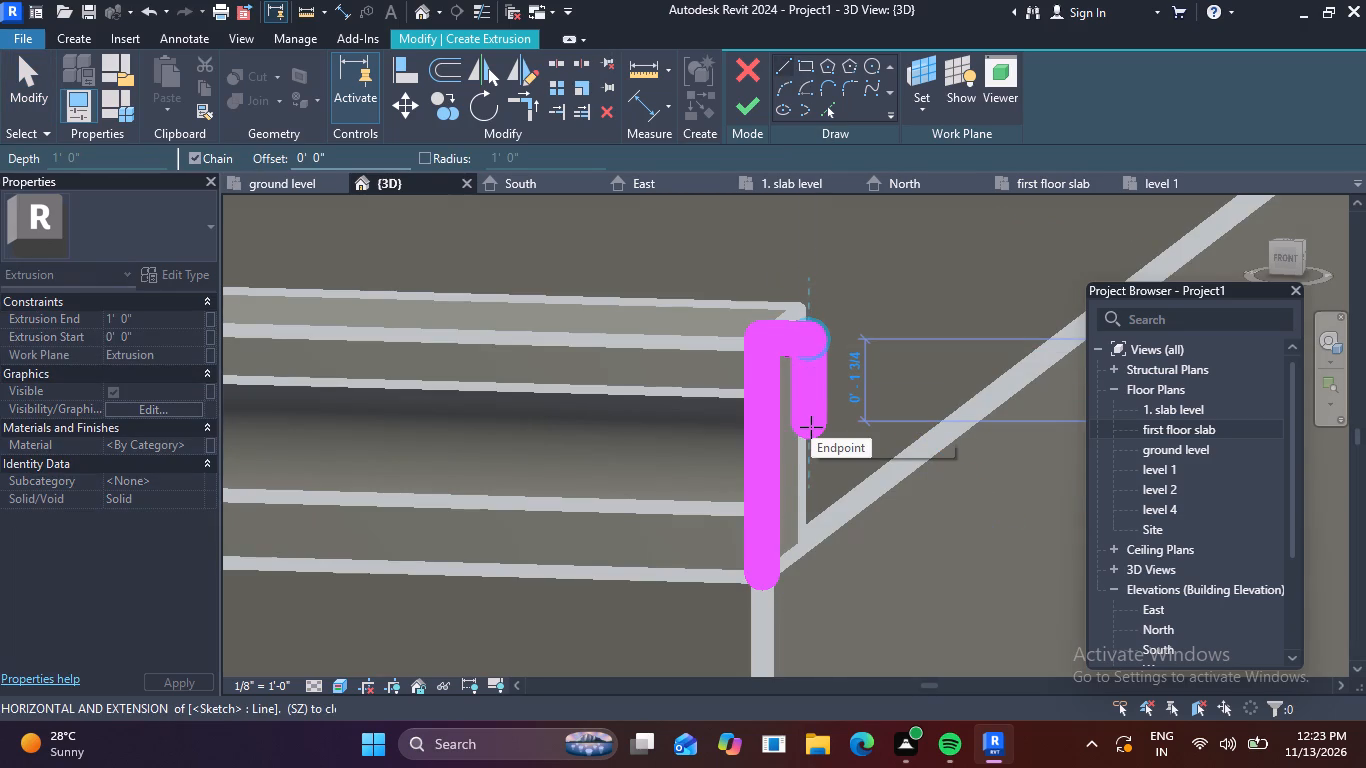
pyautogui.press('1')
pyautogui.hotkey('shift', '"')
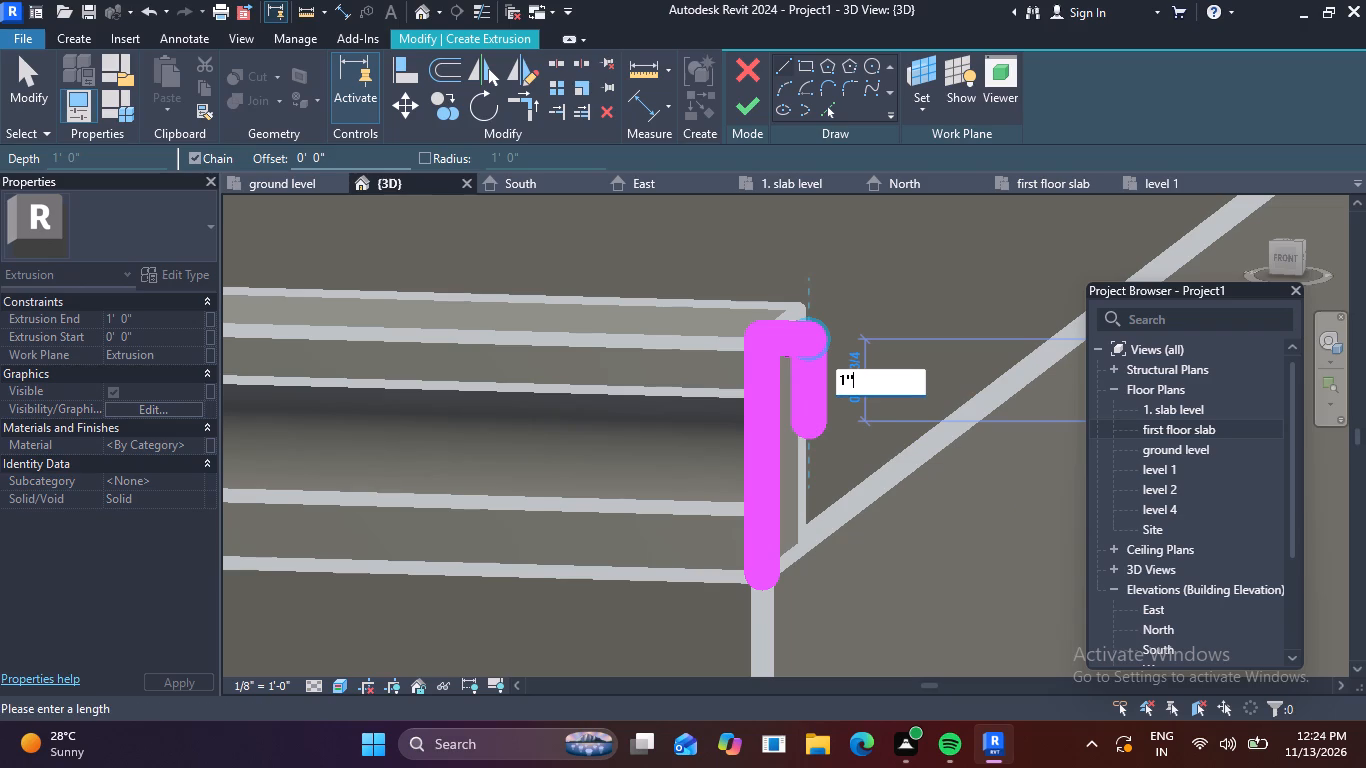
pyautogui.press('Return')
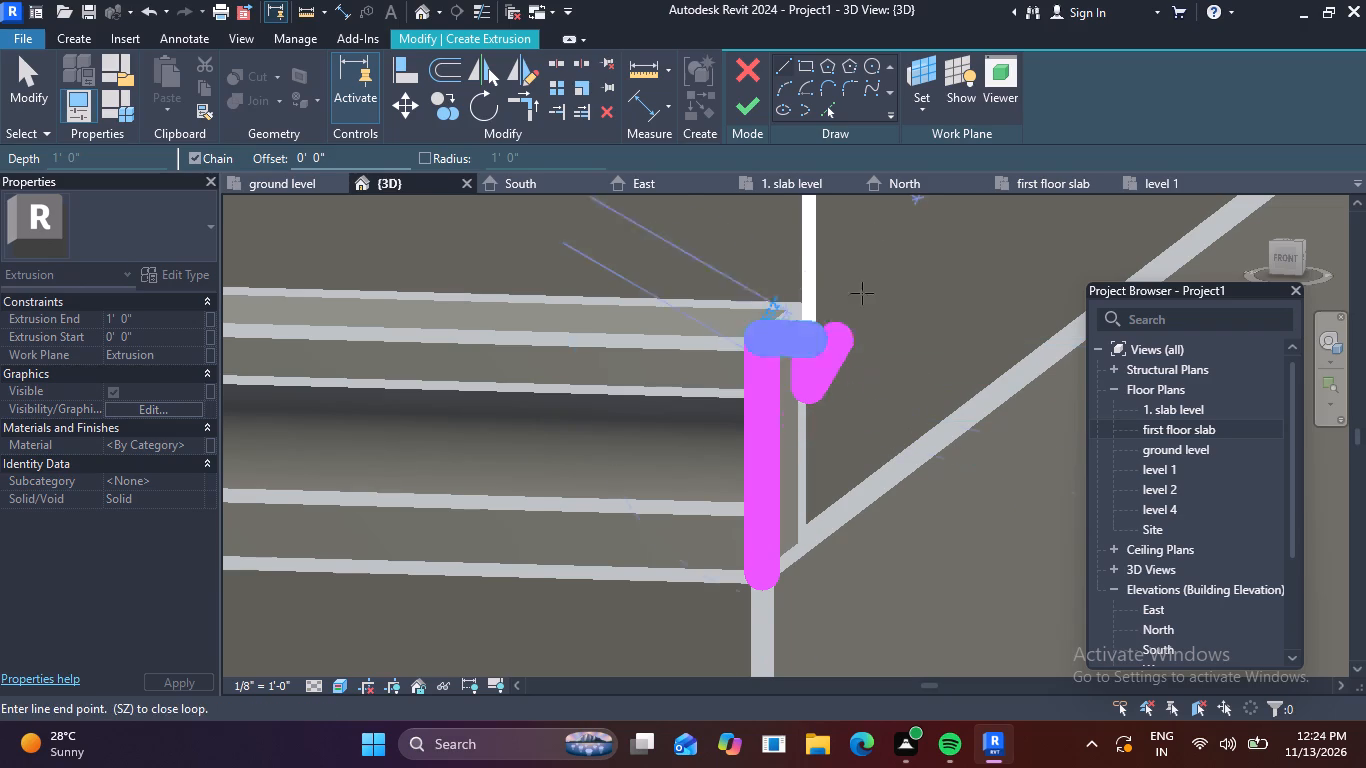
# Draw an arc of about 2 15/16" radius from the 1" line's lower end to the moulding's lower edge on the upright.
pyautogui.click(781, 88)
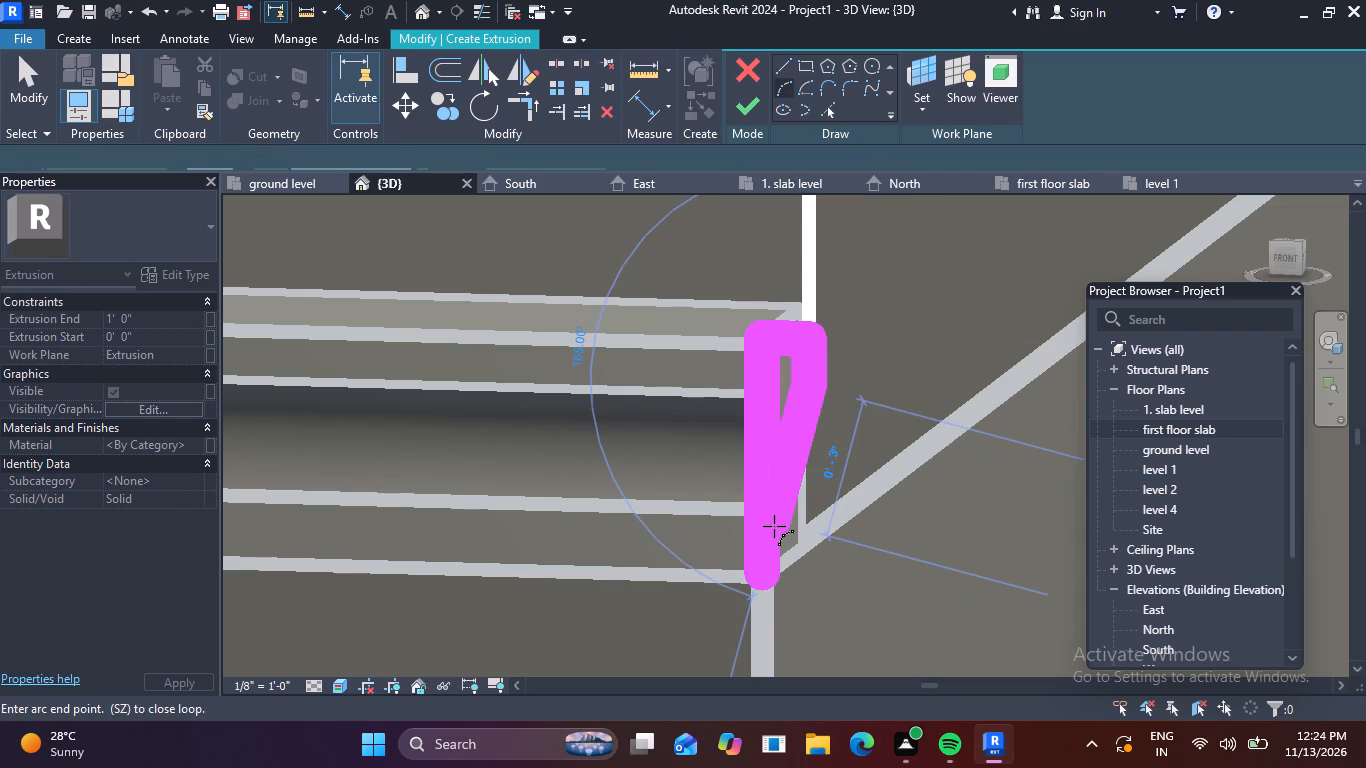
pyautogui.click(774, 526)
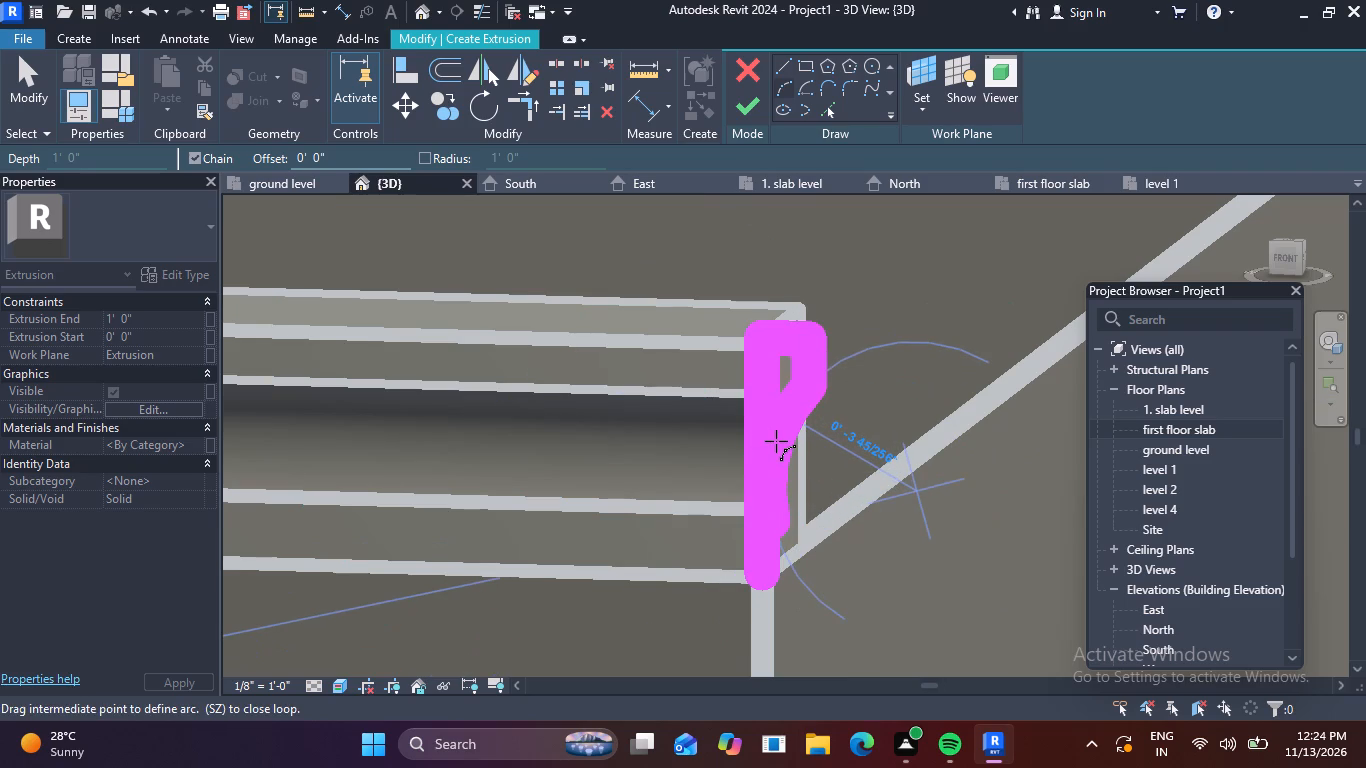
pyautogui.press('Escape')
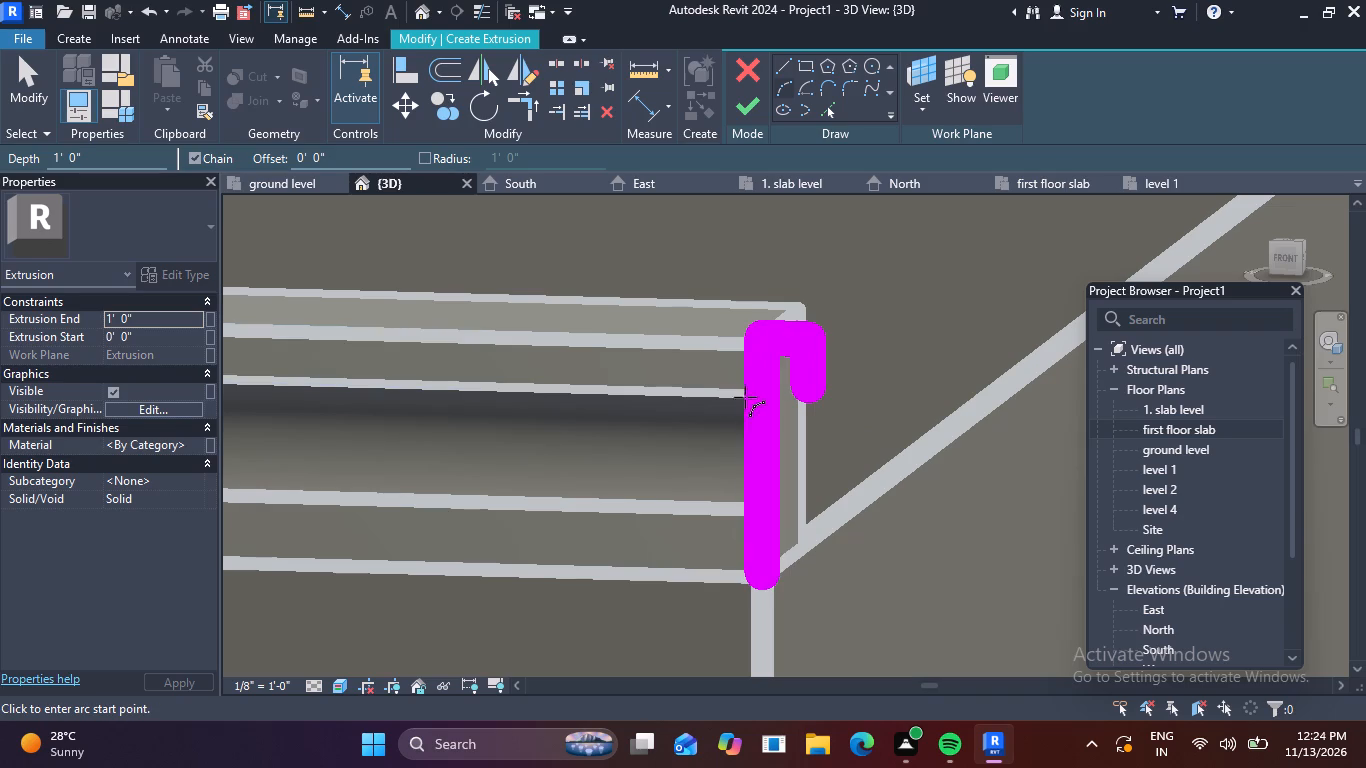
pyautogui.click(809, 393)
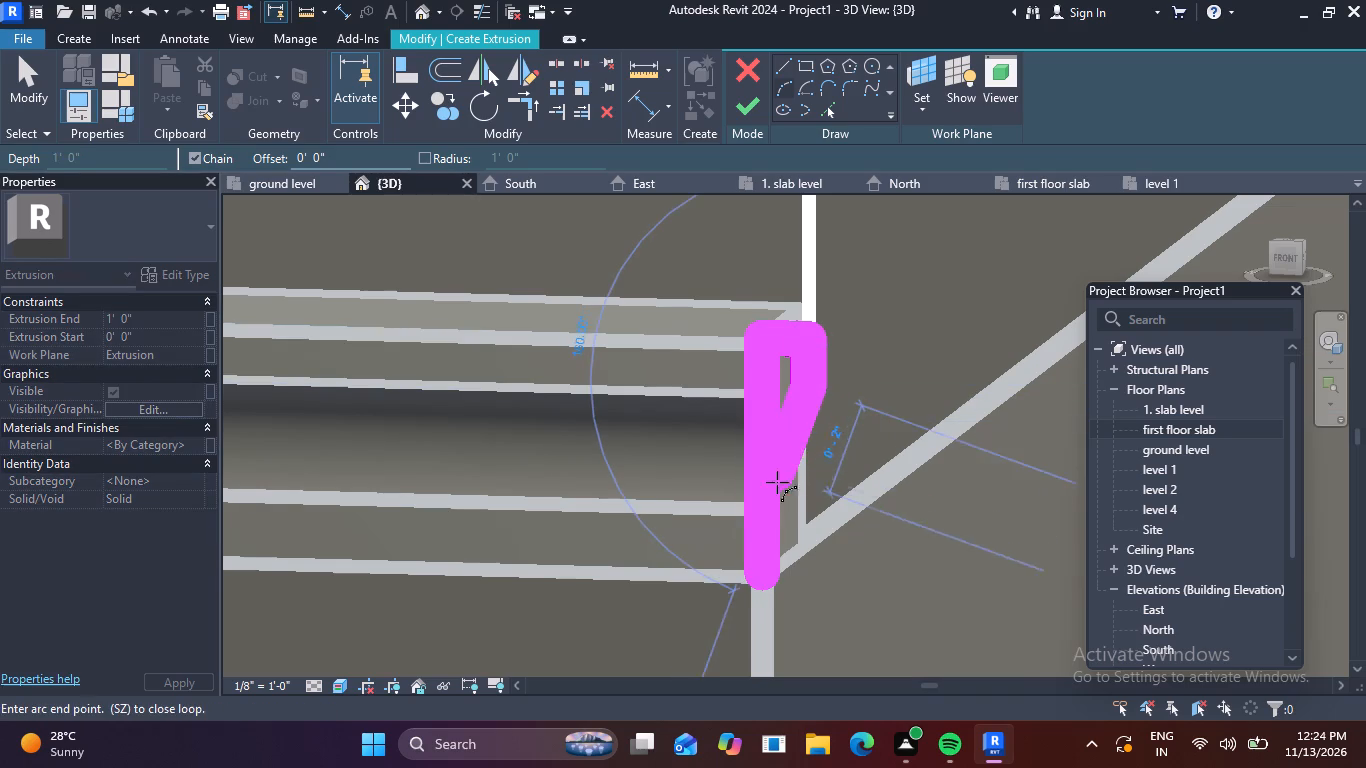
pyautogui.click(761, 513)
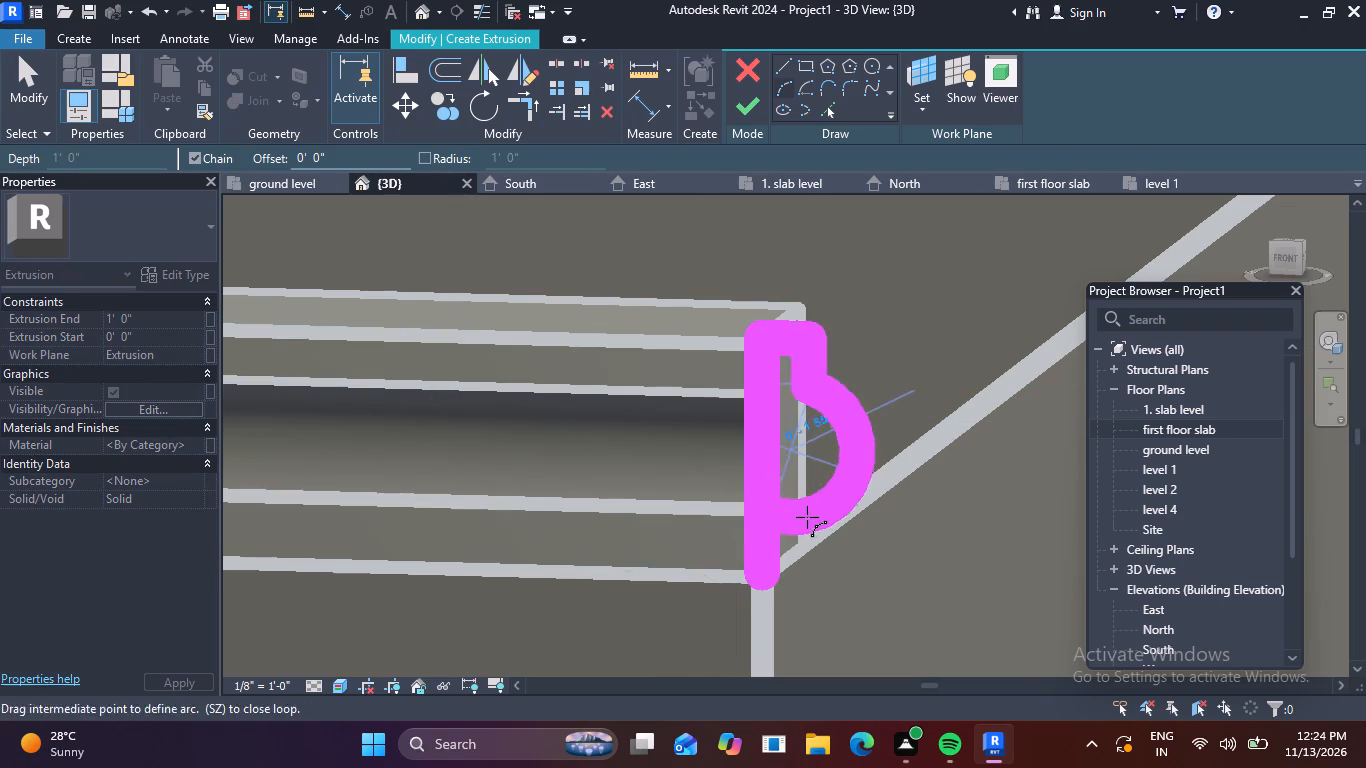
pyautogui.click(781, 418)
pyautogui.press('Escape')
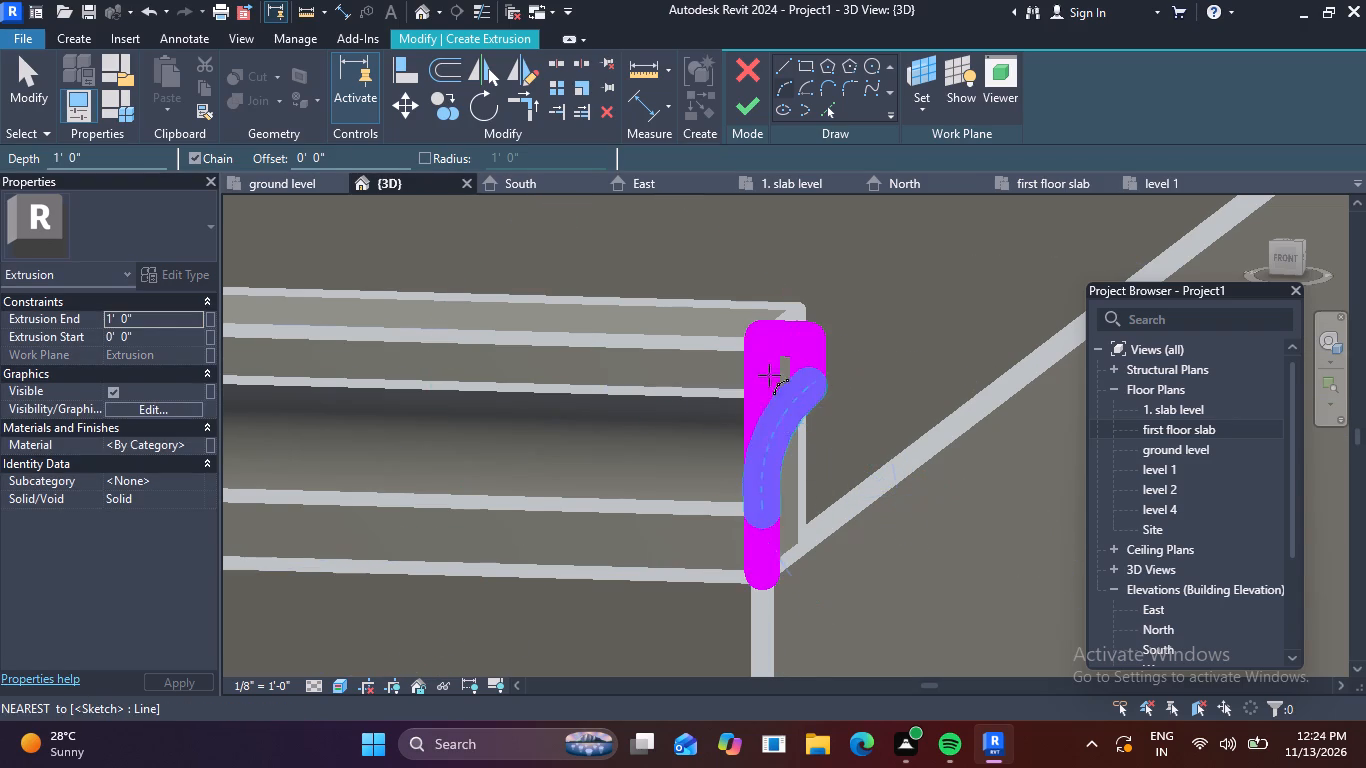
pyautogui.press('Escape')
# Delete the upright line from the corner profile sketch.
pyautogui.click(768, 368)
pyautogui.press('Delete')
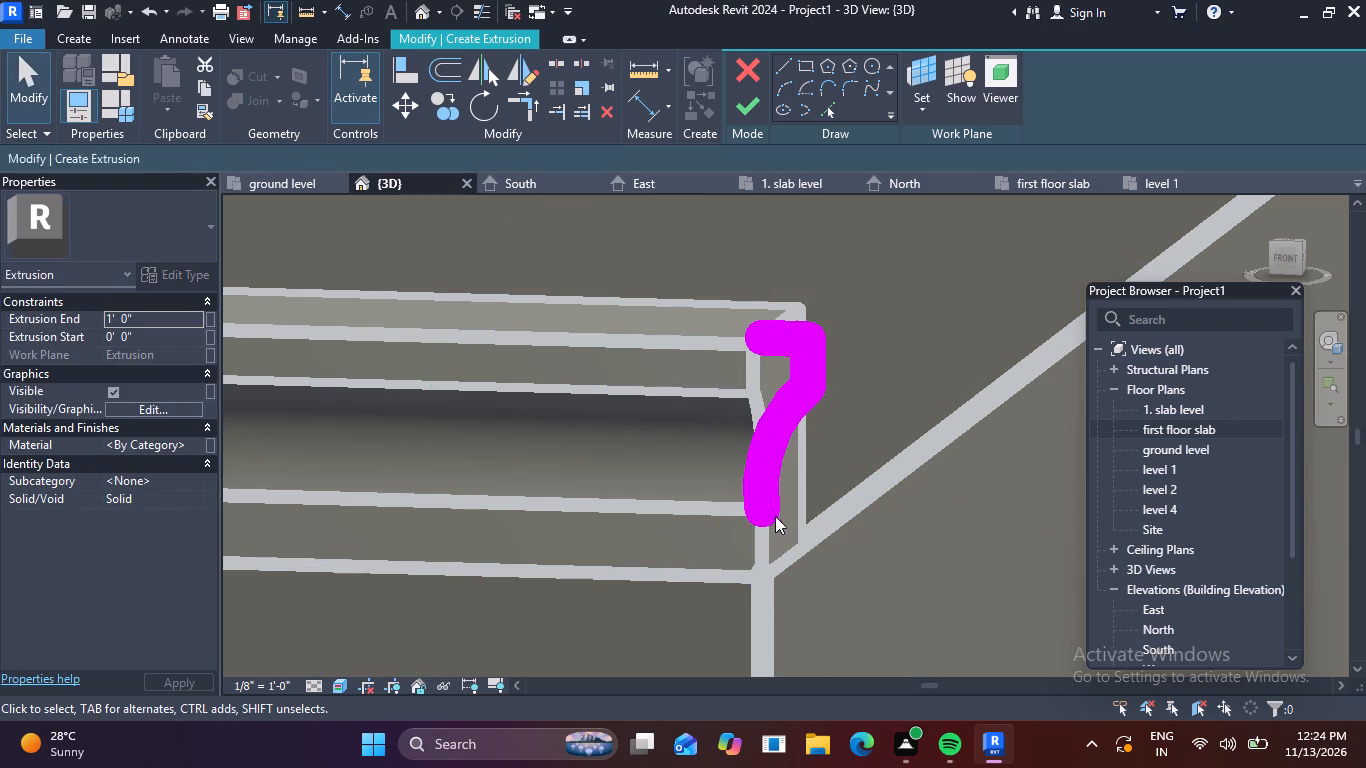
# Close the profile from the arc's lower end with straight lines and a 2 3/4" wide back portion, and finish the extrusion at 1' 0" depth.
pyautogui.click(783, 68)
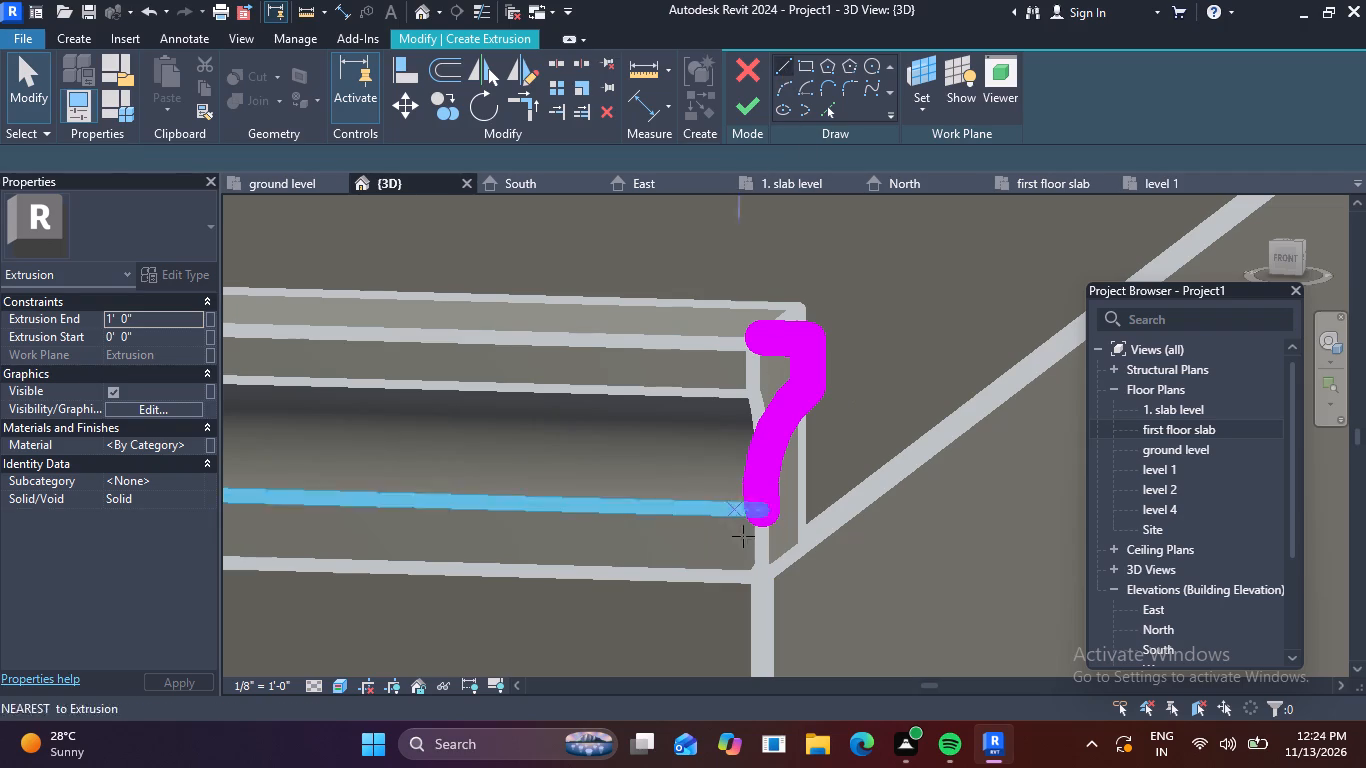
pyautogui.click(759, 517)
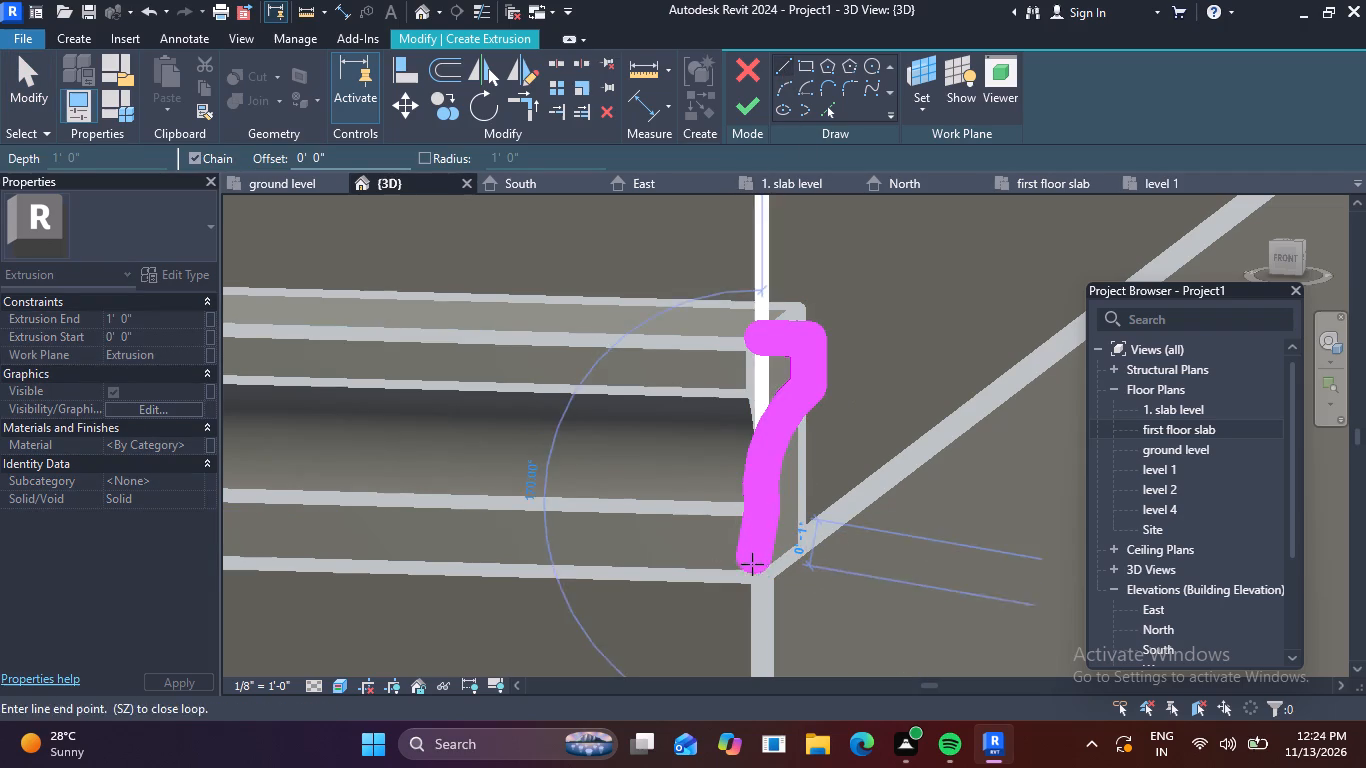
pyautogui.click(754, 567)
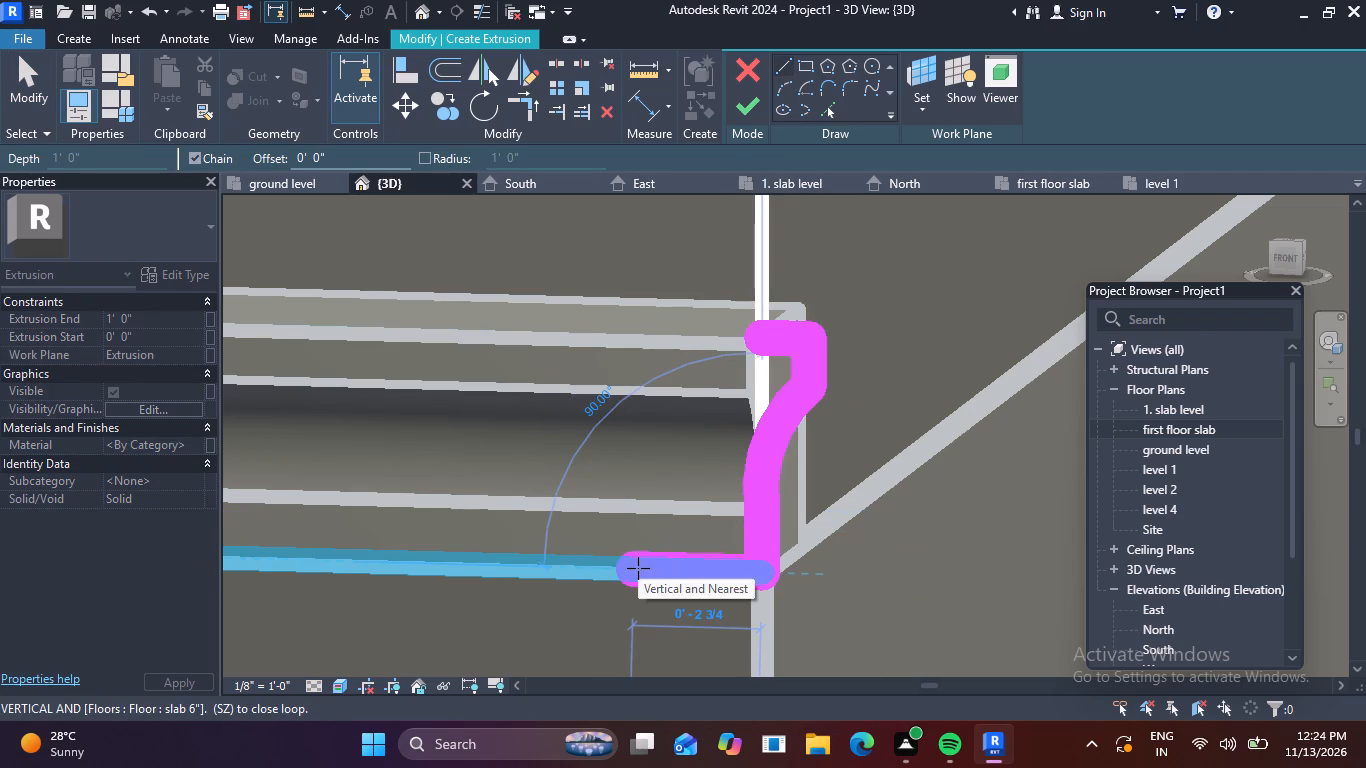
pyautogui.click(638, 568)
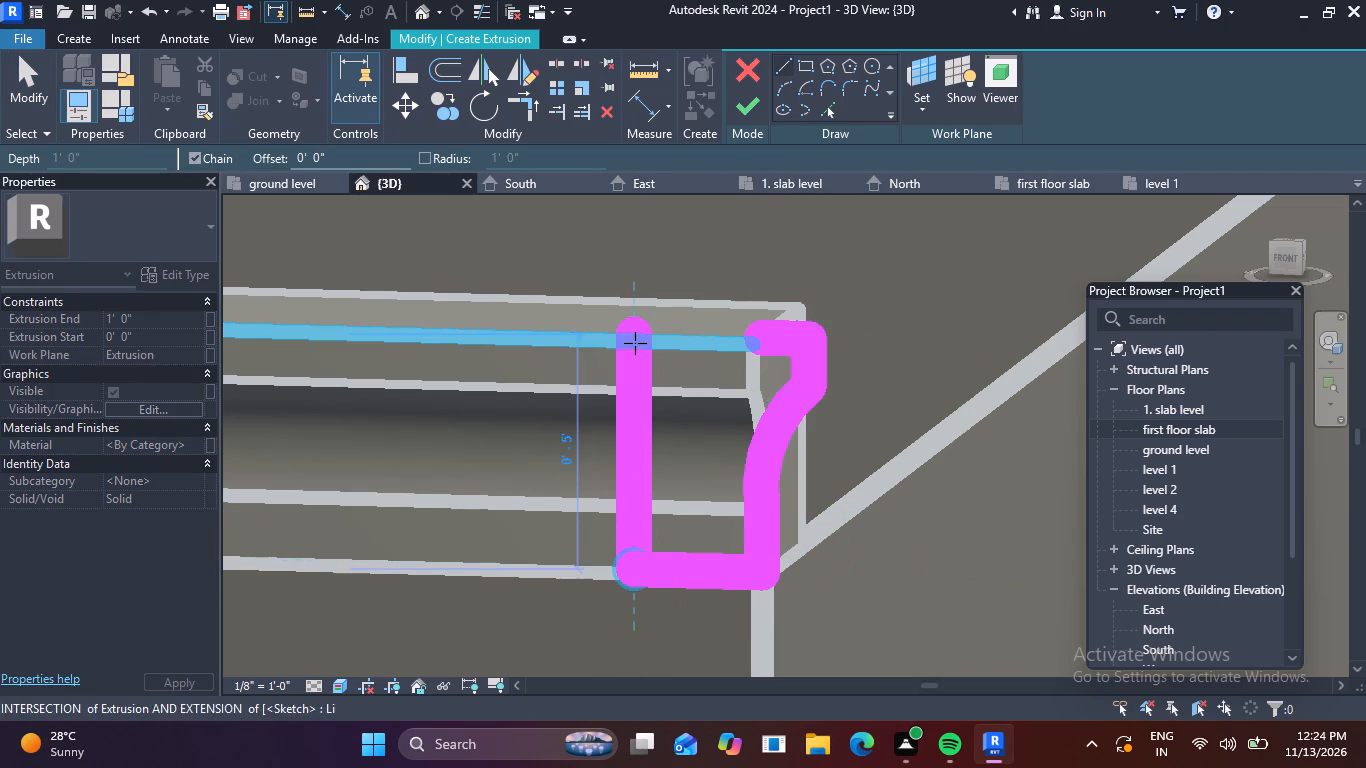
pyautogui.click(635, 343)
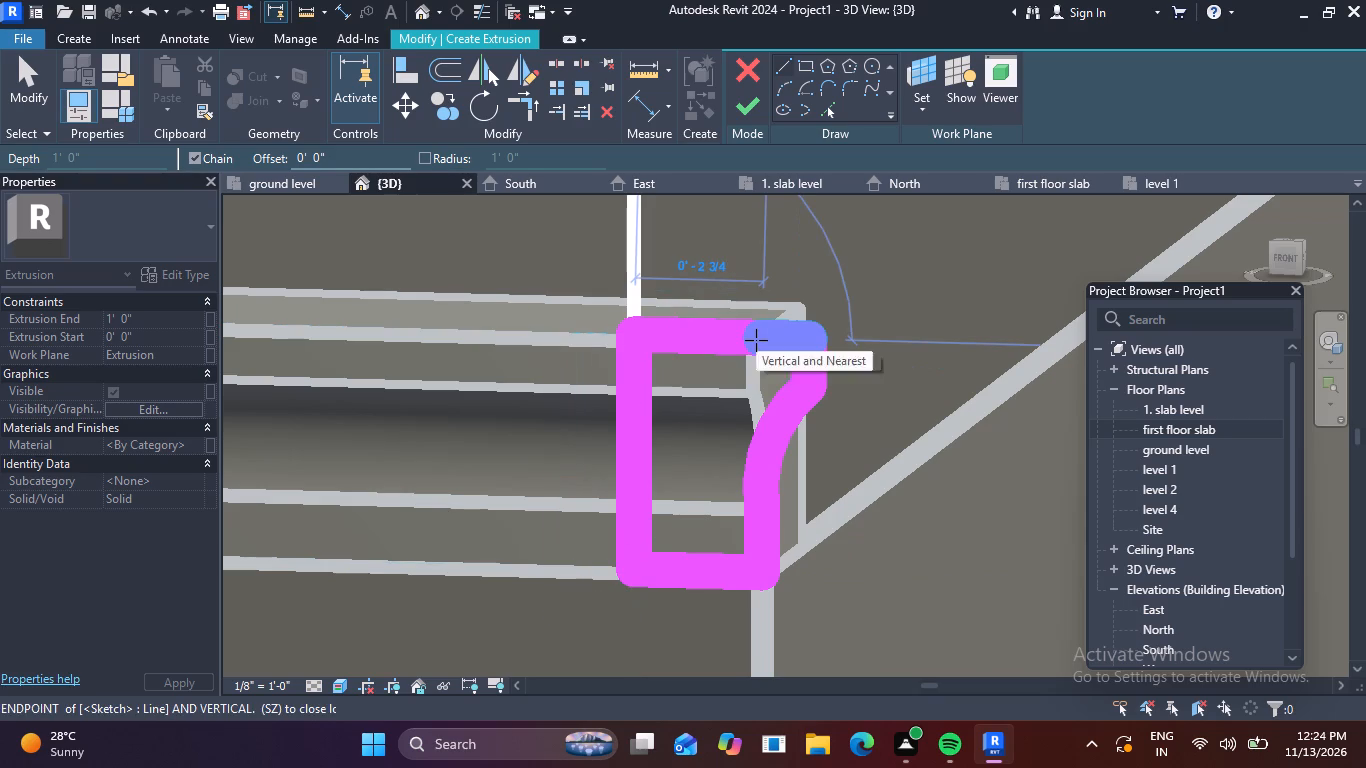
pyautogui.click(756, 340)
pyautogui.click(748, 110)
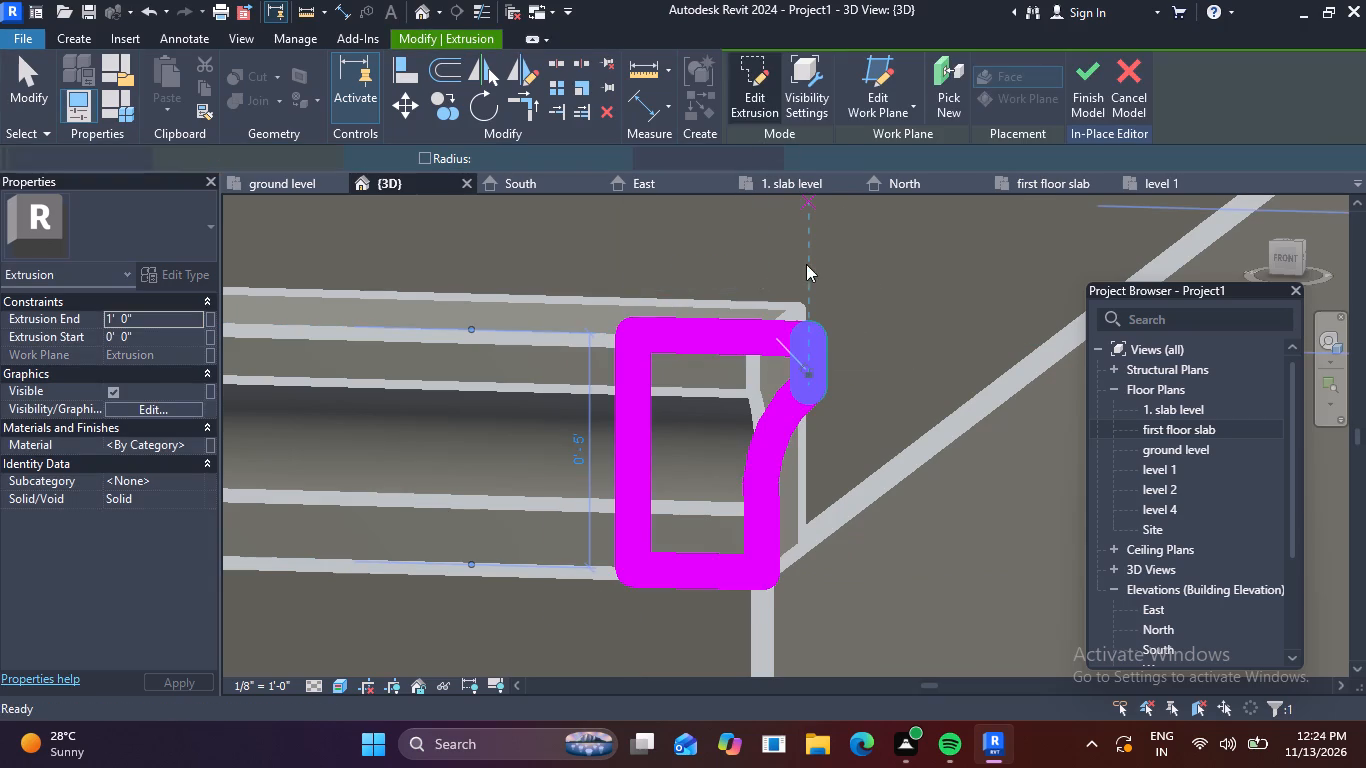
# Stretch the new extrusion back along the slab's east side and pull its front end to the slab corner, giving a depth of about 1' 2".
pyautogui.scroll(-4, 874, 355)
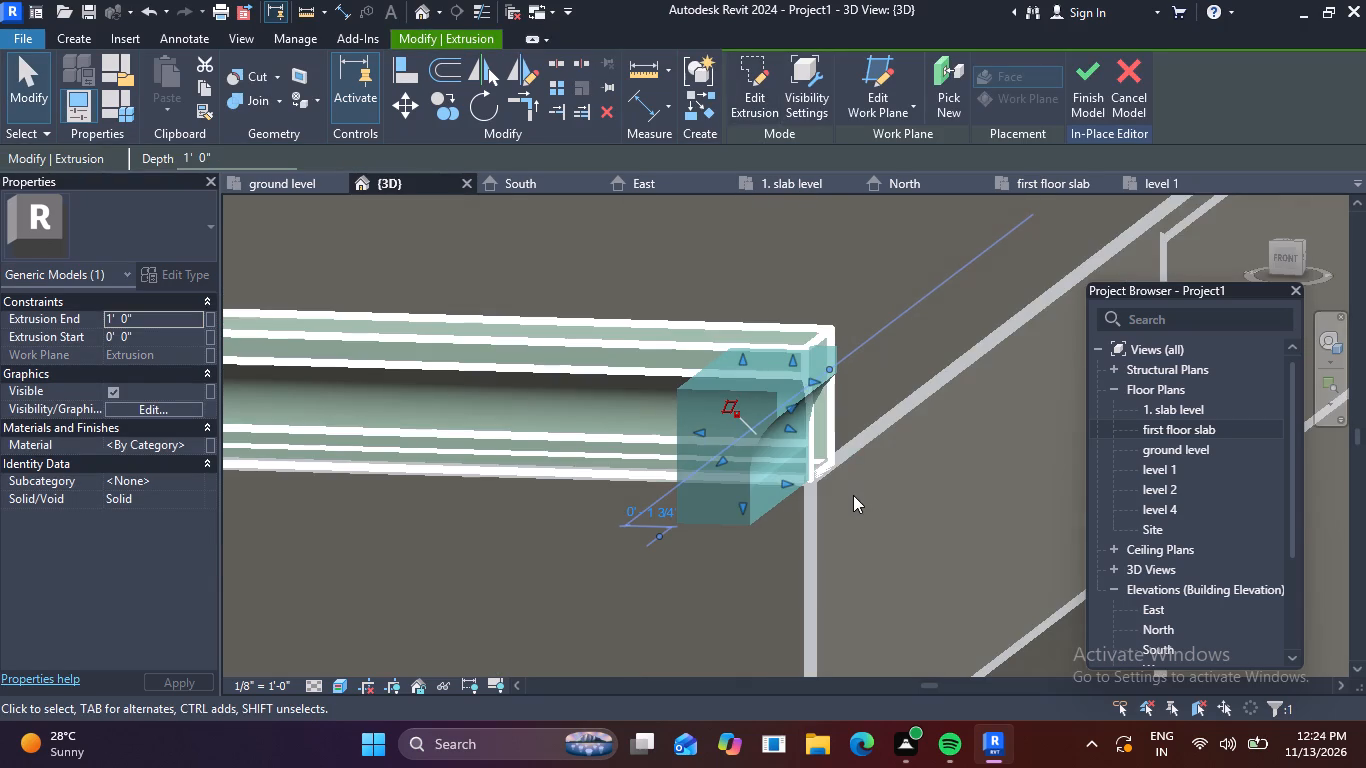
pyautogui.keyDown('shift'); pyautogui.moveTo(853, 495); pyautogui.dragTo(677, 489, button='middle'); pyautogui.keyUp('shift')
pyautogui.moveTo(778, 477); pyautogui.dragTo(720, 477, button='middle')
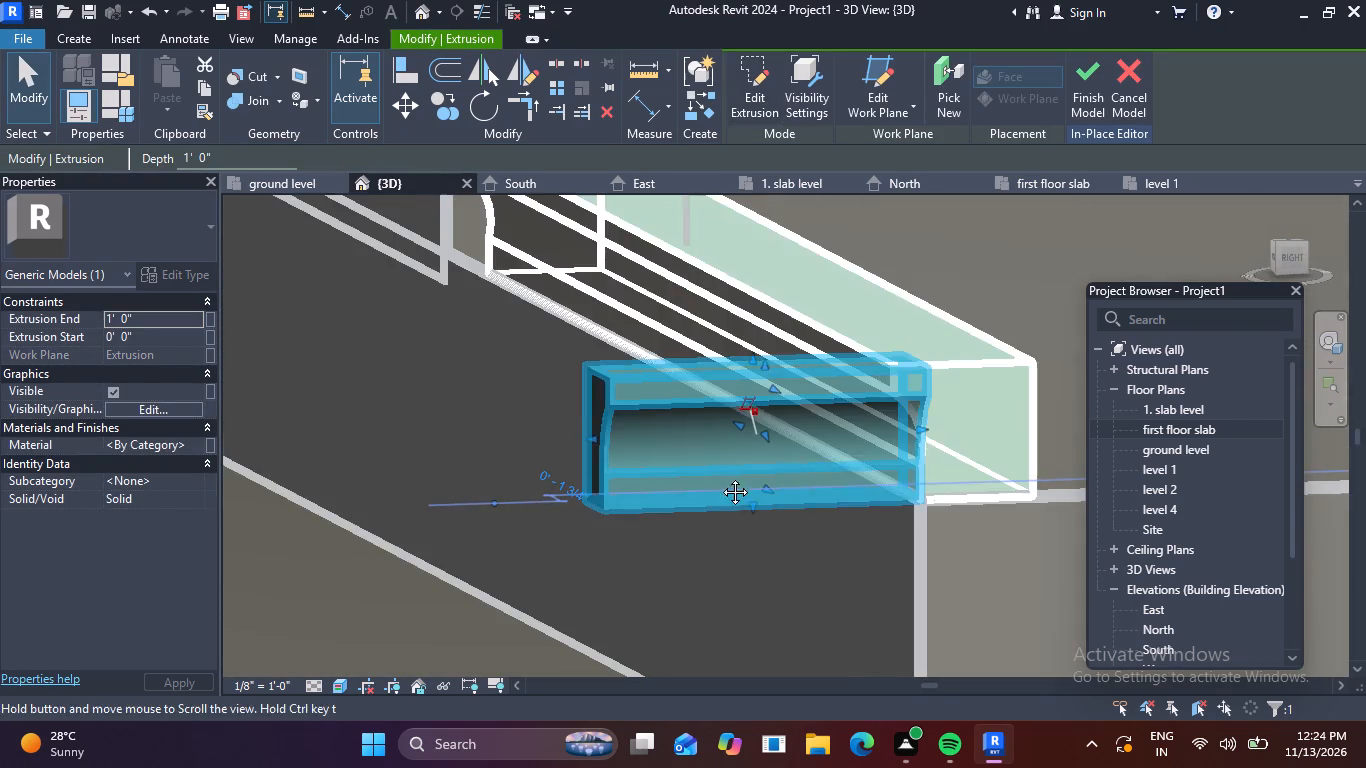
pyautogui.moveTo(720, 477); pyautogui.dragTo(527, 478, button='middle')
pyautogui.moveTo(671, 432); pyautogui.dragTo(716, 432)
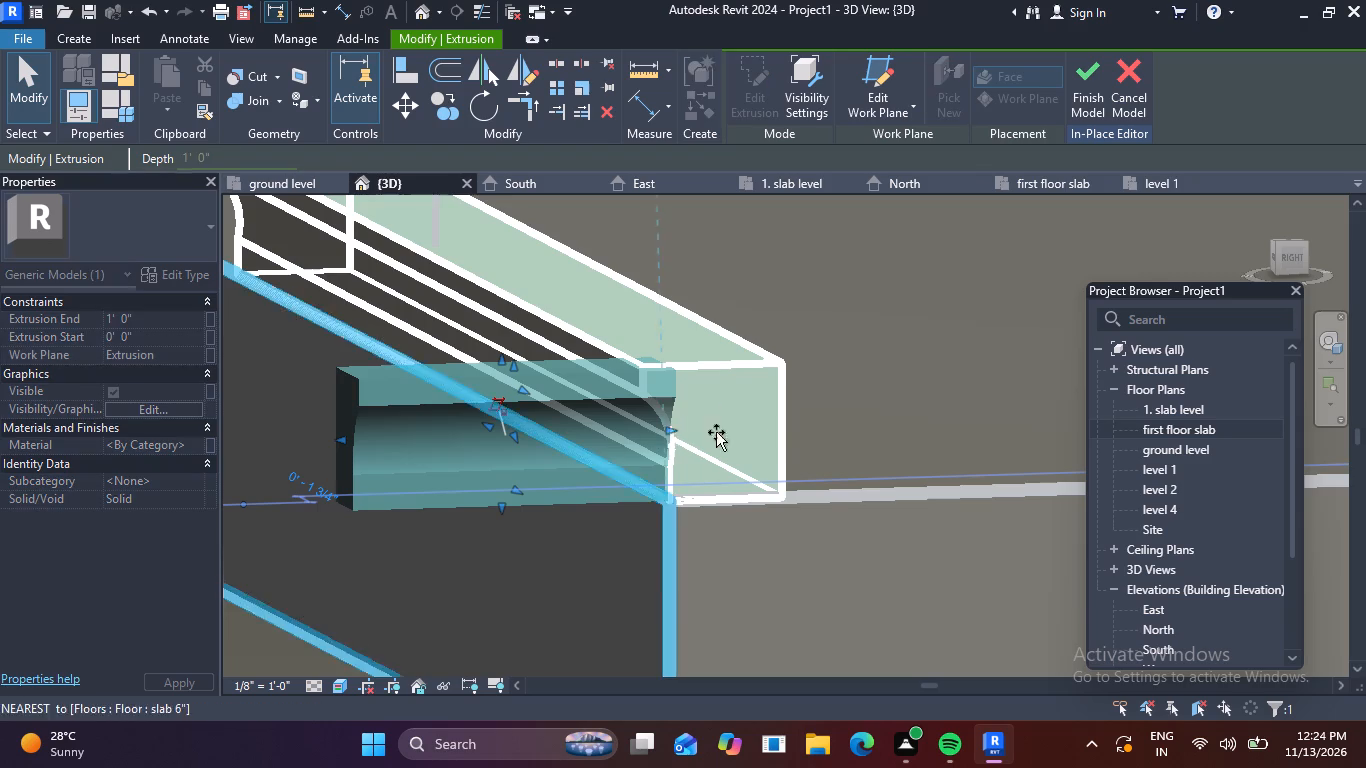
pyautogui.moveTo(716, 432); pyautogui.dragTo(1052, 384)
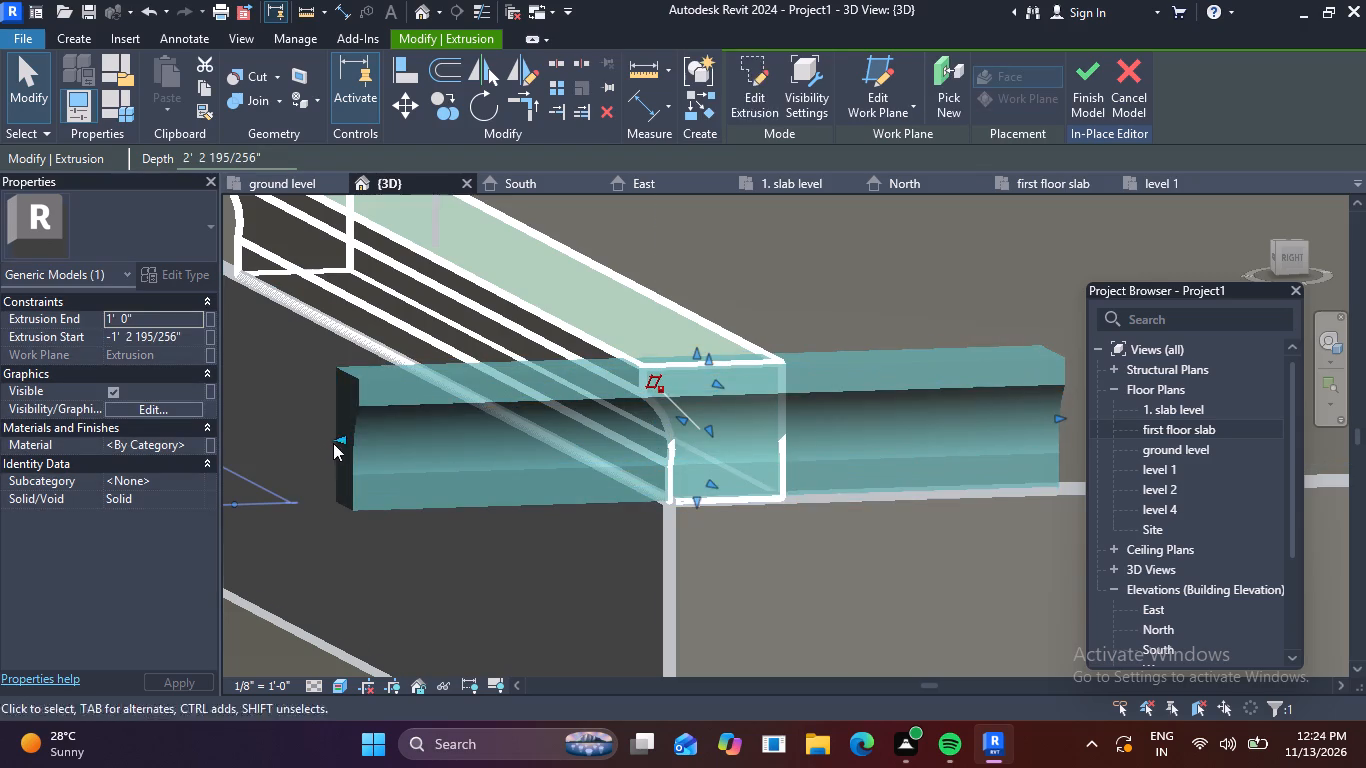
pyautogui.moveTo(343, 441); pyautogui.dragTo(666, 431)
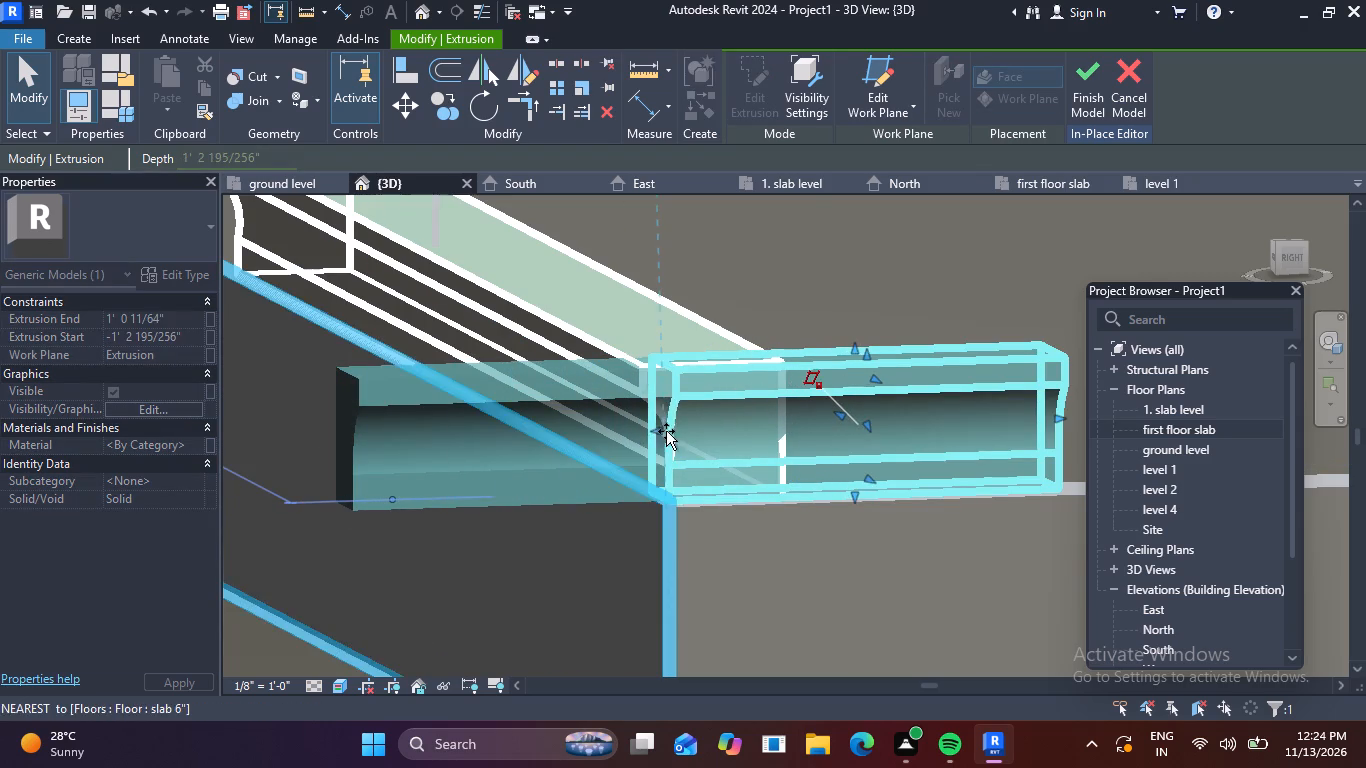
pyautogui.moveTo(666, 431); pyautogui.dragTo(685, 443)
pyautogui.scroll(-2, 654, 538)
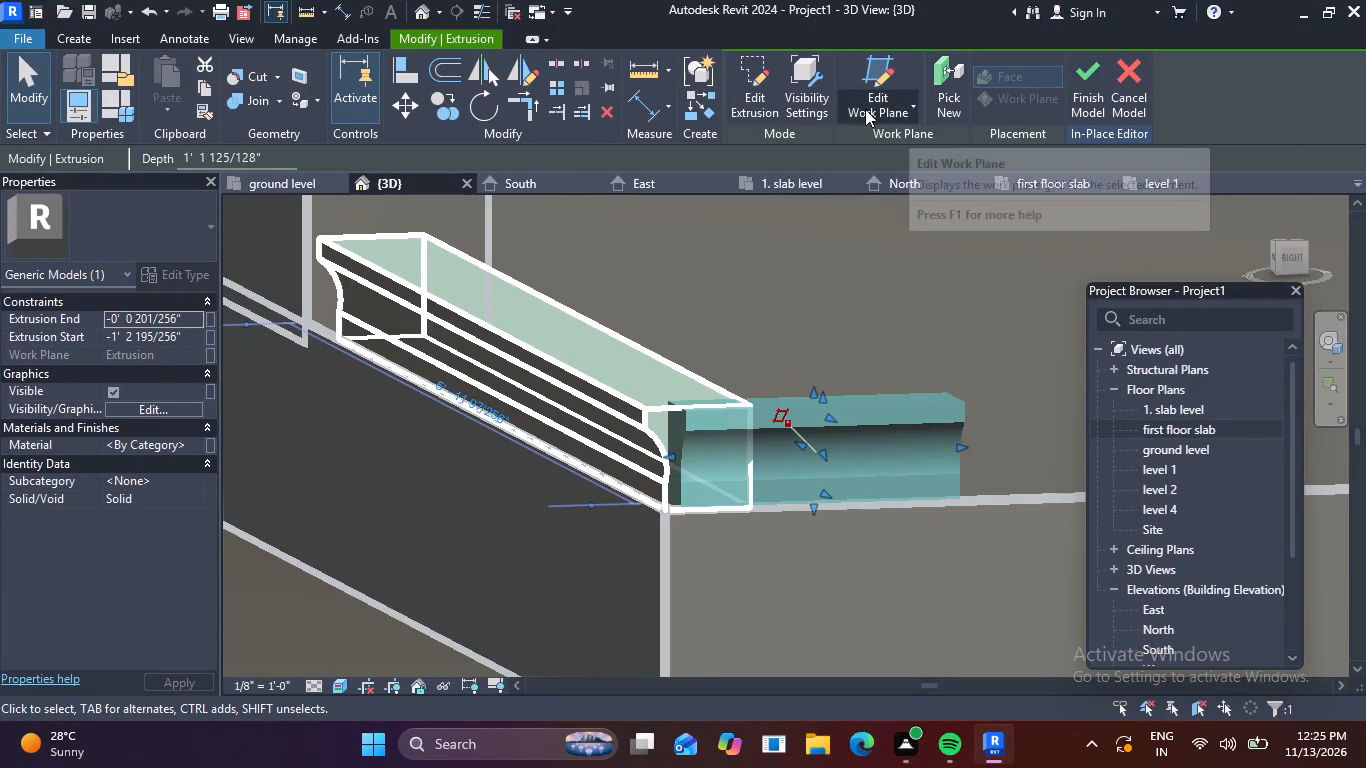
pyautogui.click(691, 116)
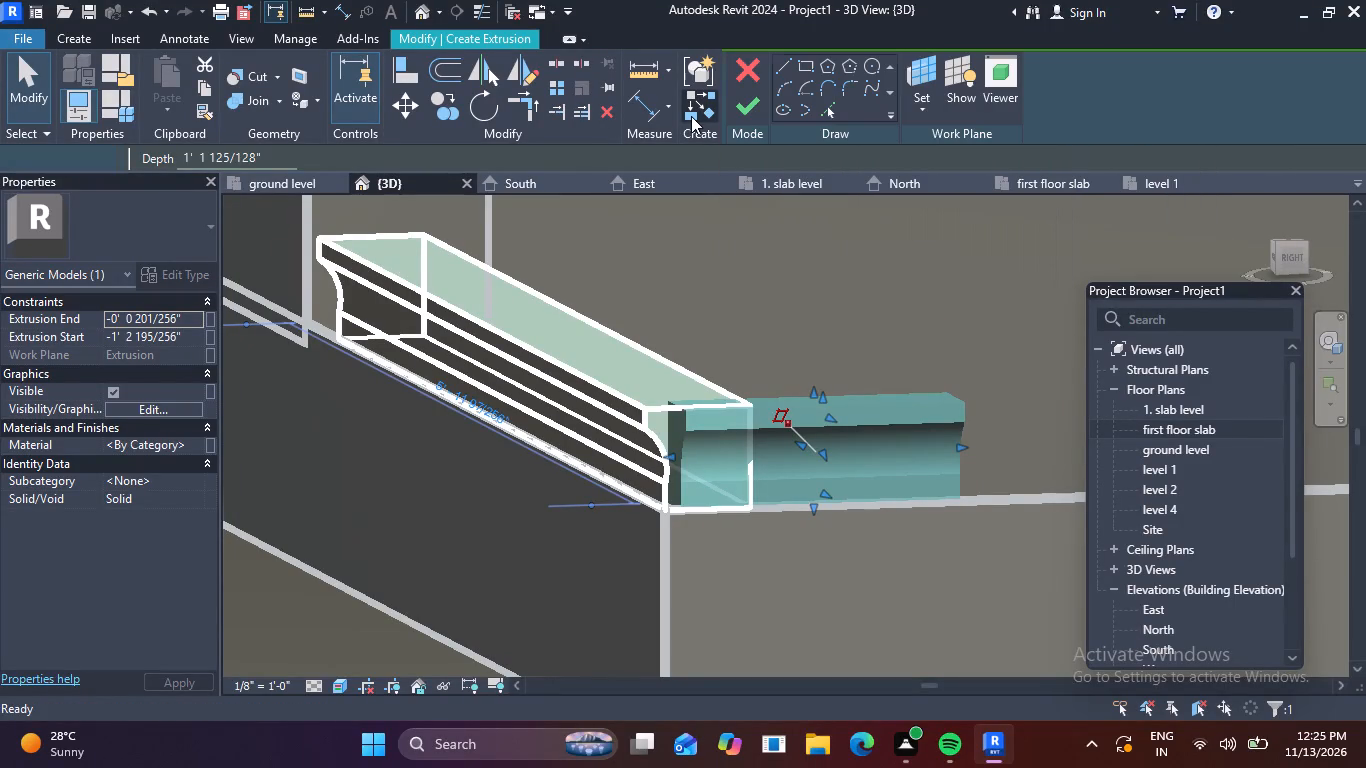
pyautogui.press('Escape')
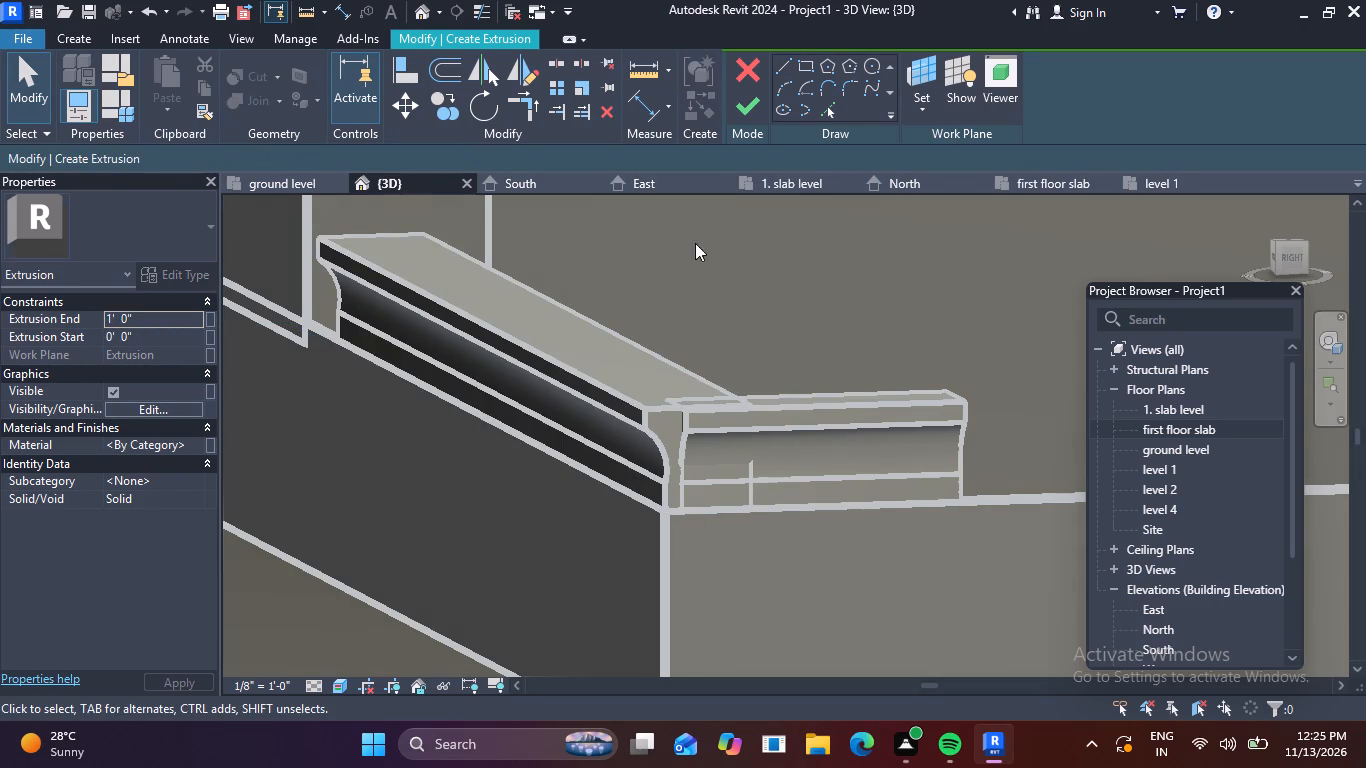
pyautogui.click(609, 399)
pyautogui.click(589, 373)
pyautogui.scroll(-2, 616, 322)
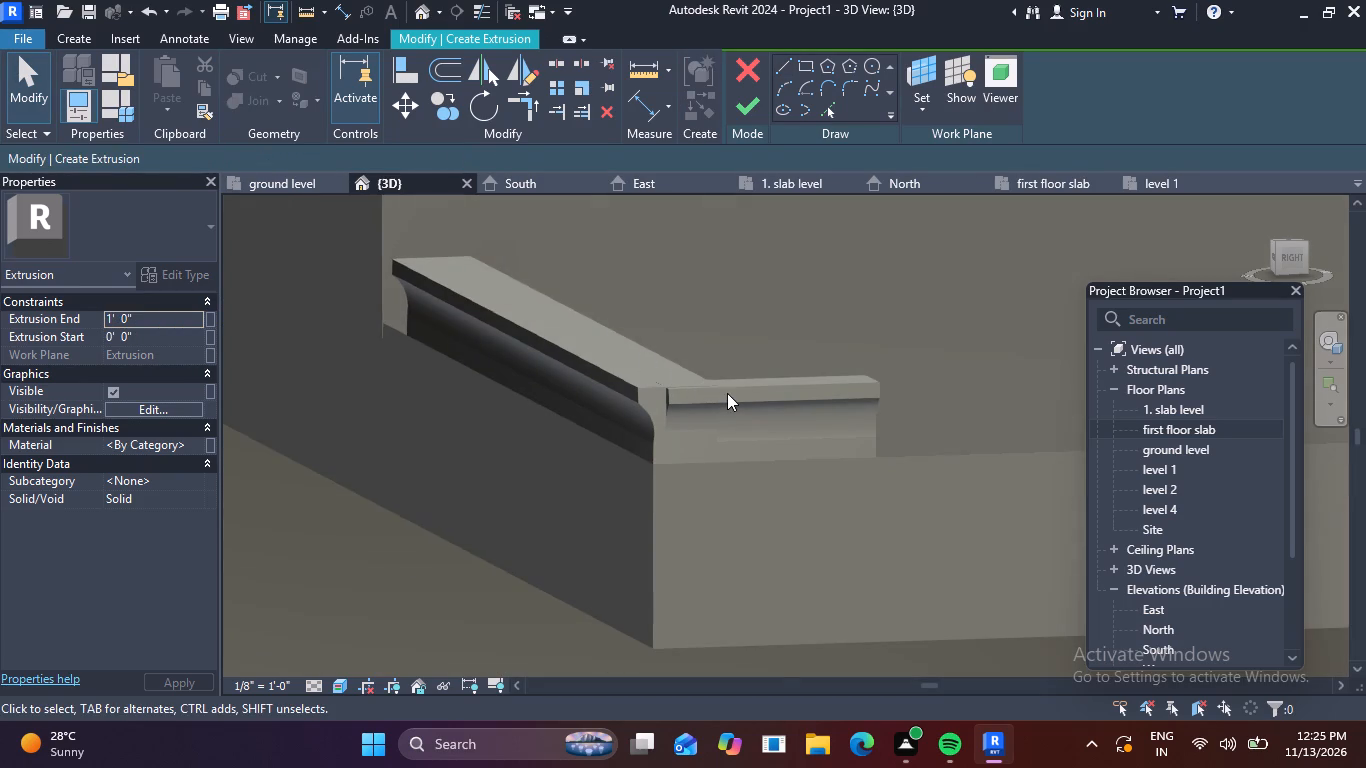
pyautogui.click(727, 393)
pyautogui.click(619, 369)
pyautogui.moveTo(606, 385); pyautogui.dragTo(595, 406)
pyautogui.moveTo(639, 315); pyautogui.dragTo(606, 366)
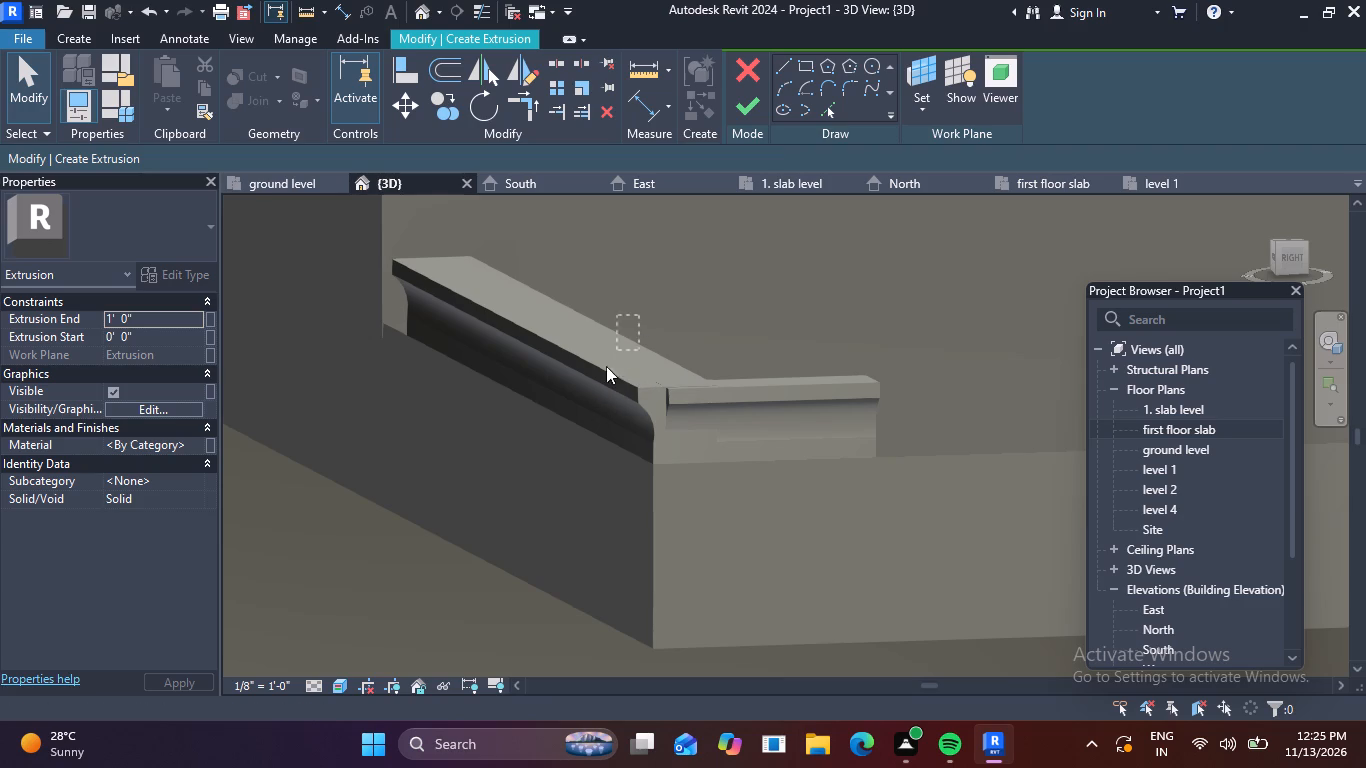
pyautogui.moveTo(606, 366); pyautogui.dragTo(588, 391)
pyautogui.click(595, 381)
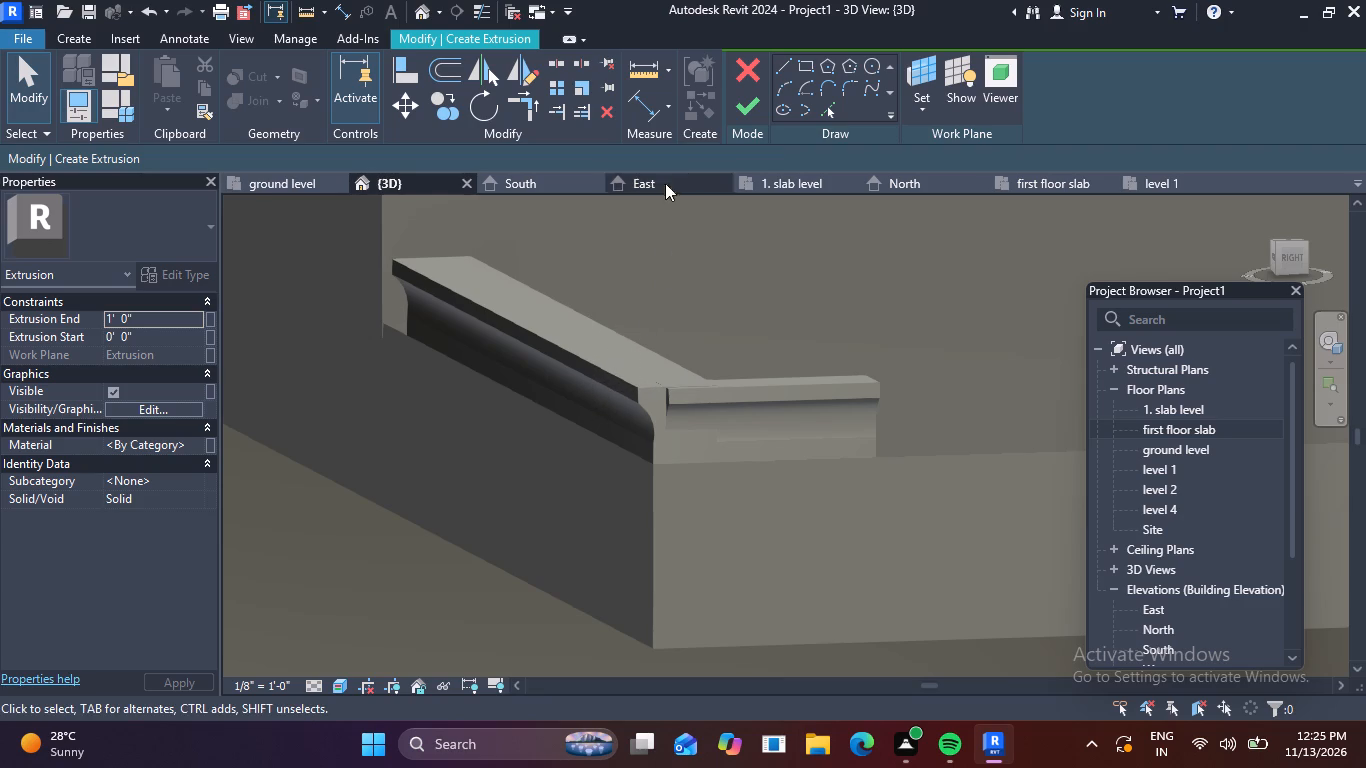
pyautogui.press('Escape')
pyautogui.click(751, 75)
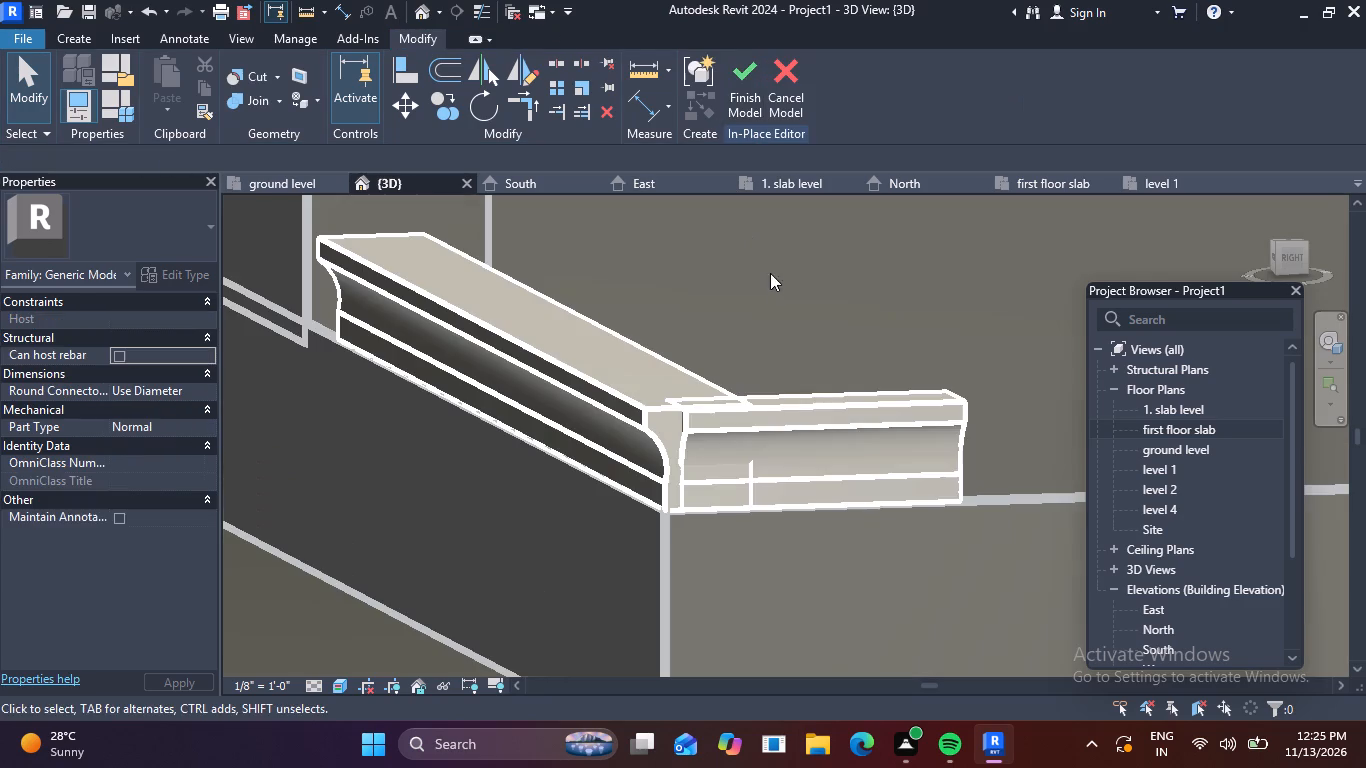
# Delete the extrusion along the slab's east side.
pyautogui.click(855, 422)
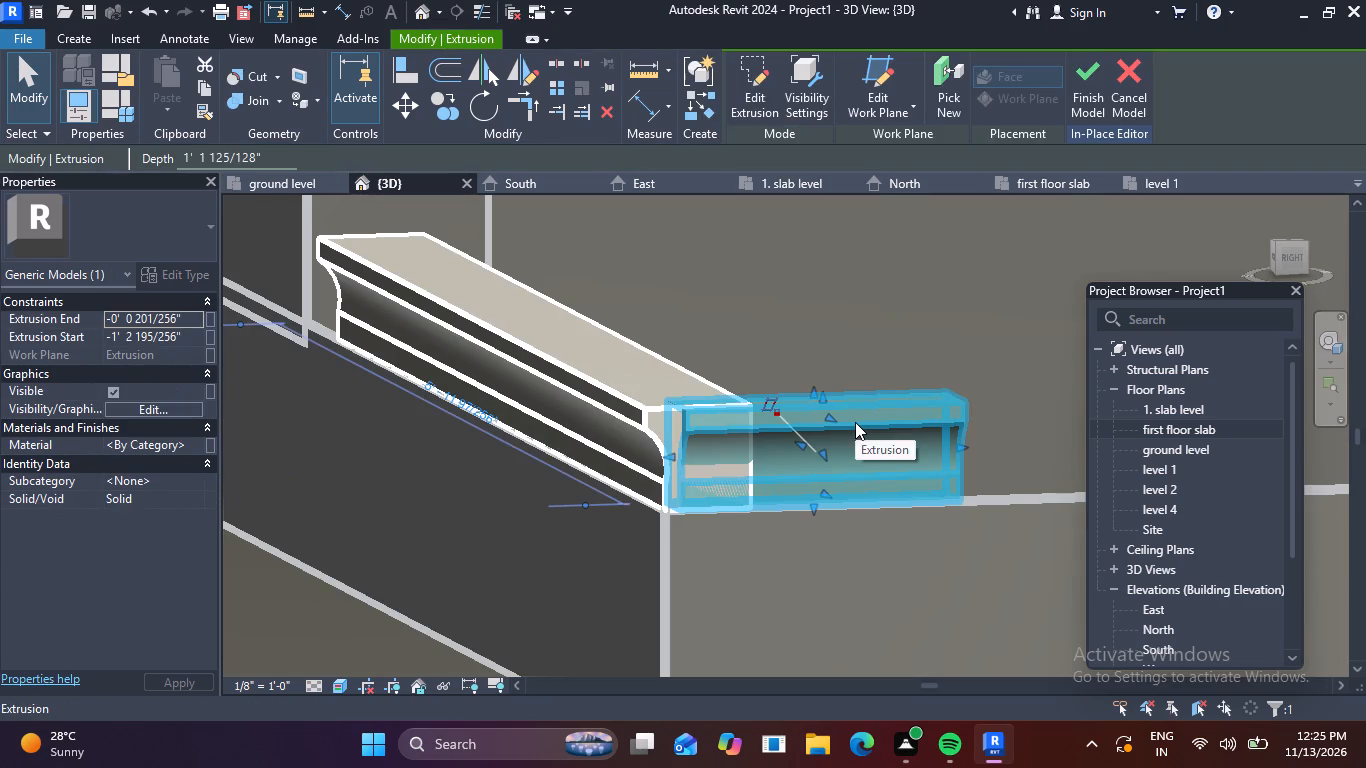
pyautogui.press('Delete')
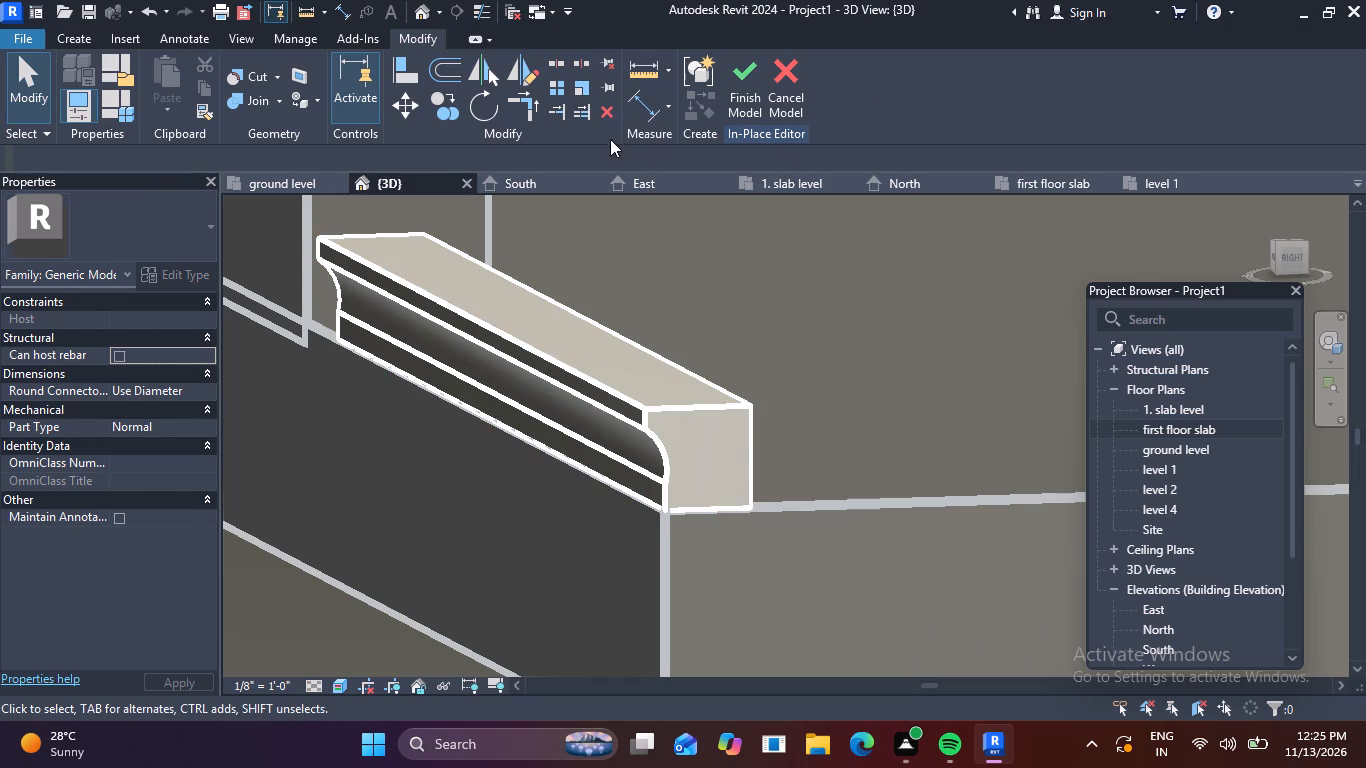
# Start a new extrusion similar to the existing curved moulding and set its work plane to the slab's east side face.
pyautogui.click(623, 409)
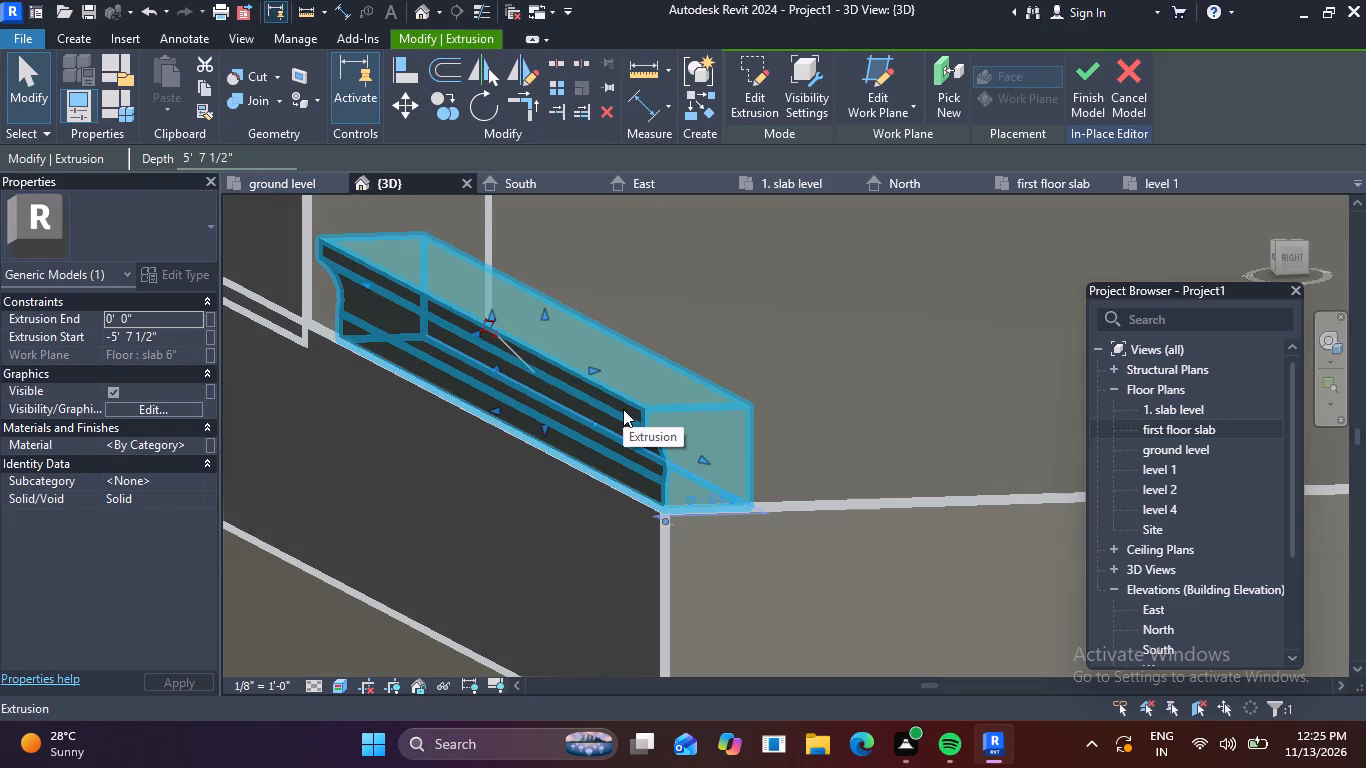
pyautogui.click(705, 94)
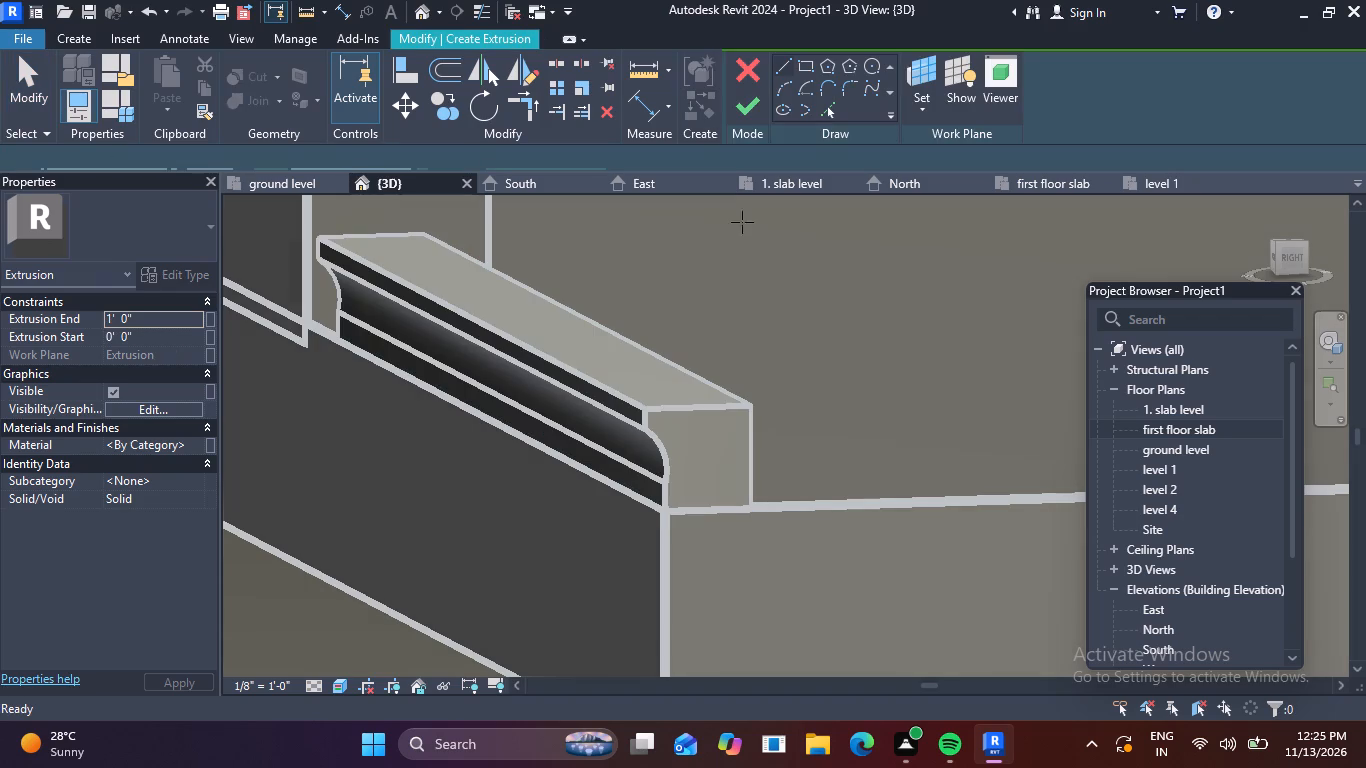
pyautogui.scroll(-3, 795, 487)
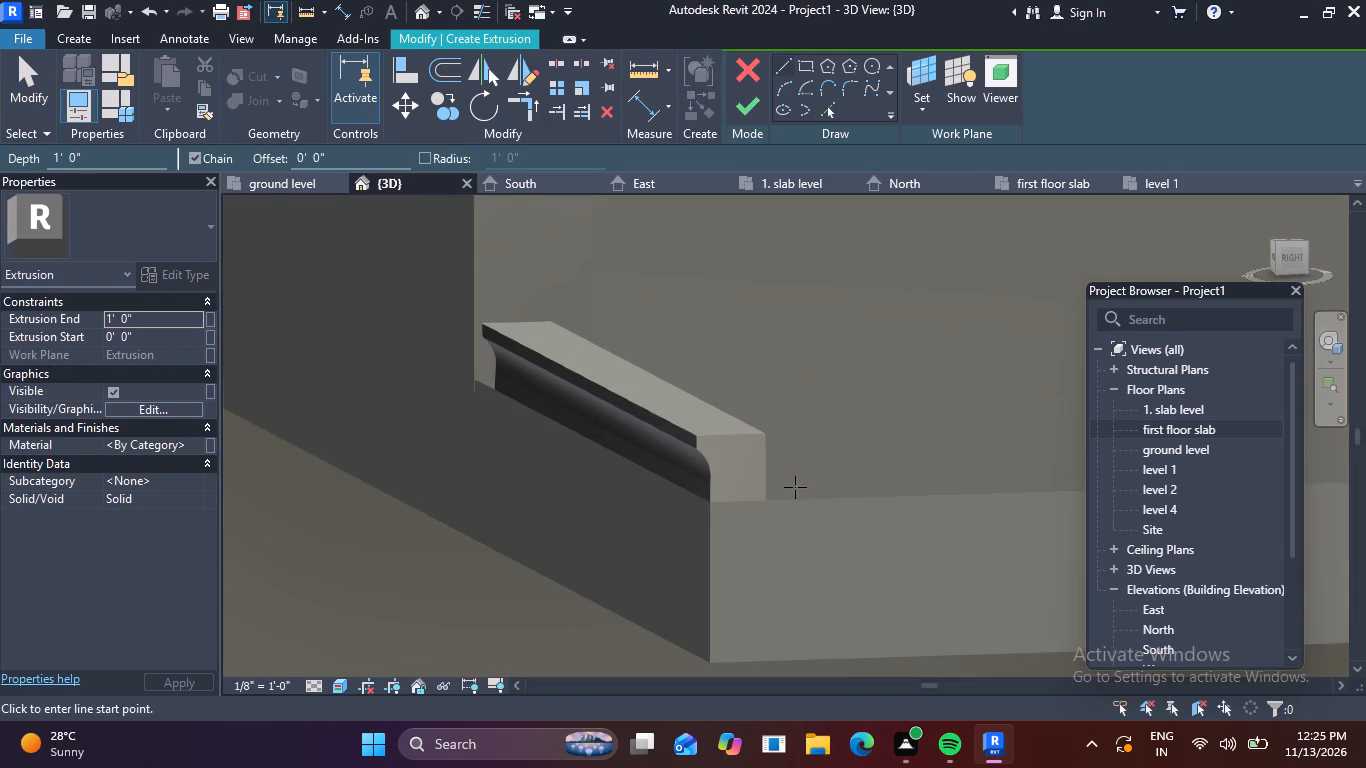
pyautogui.moveTo(818, 491); pyautogui.dragTo(618, 388, button='middle')
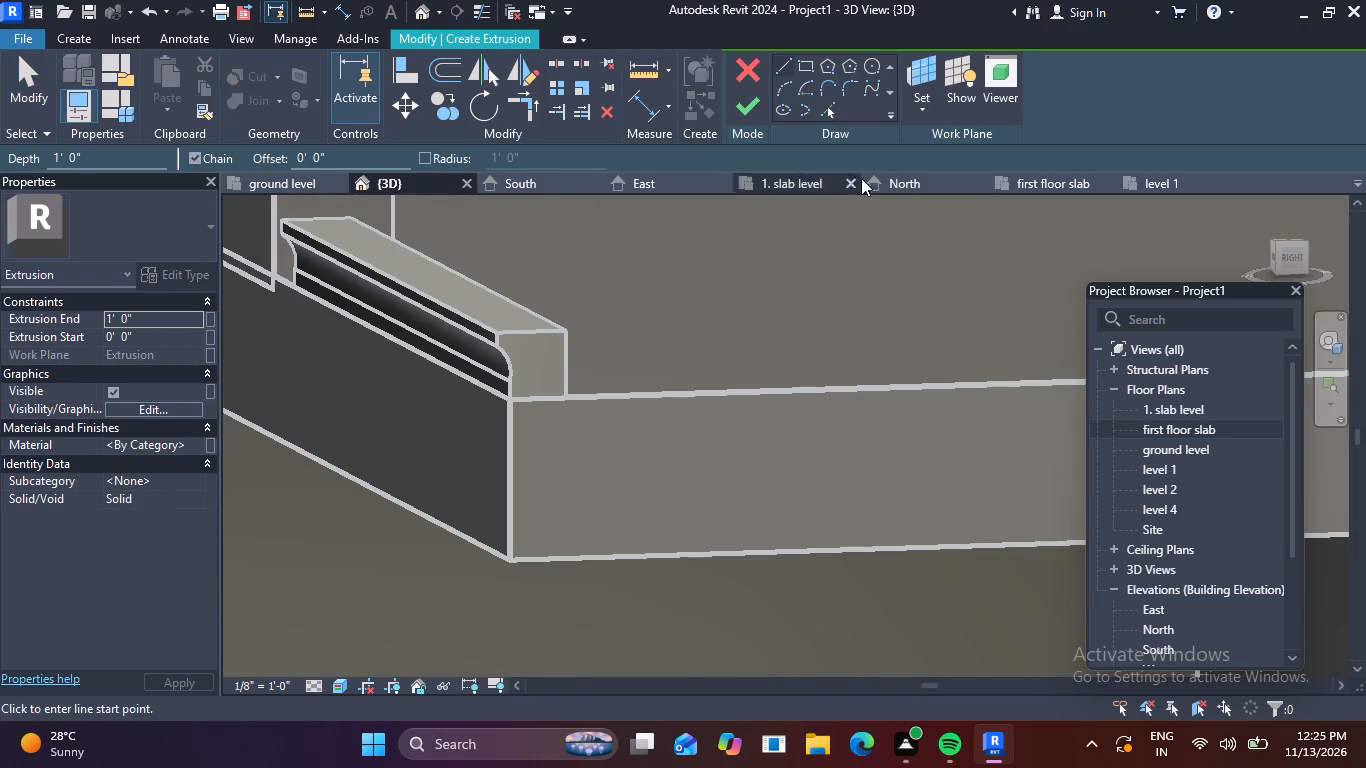
pyautogui.click(932, 106)
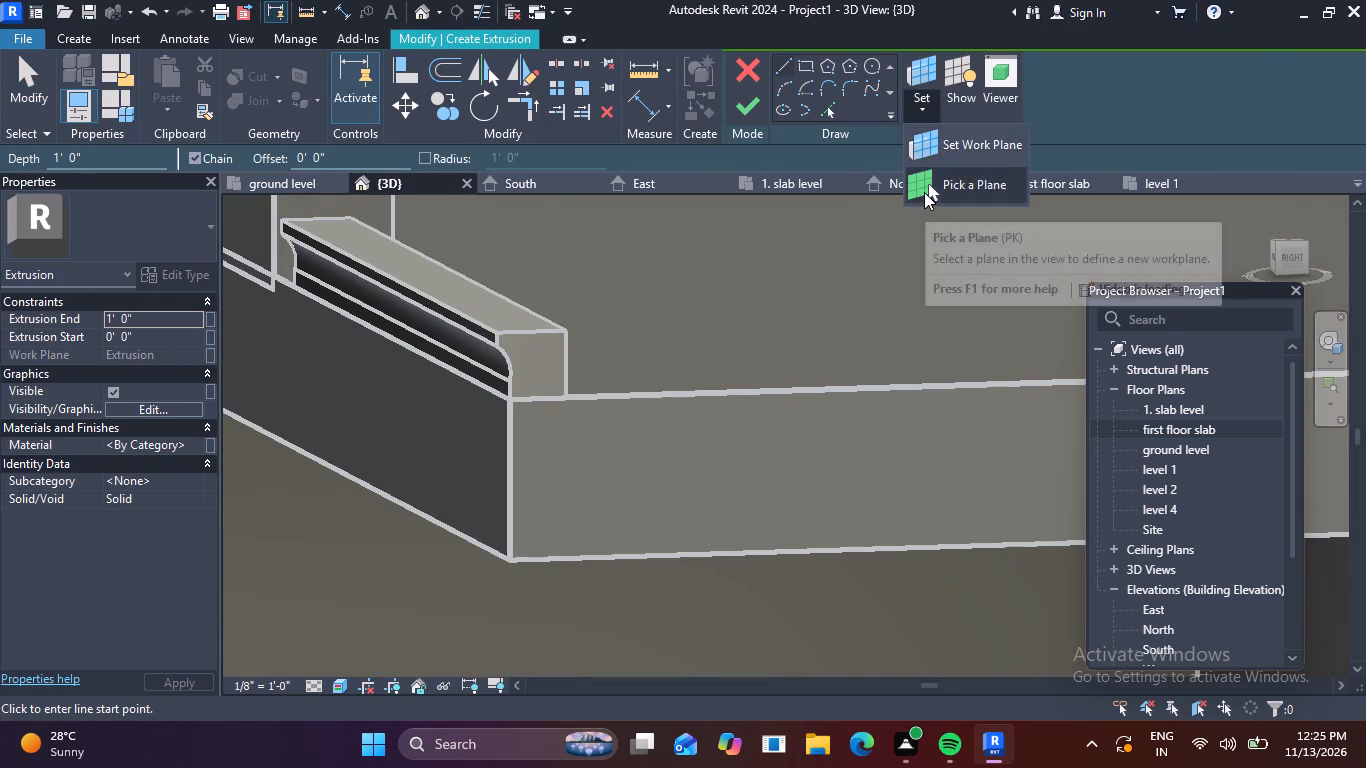
pyautogui.click(924, 192)
pyautogui.click(665, 399)
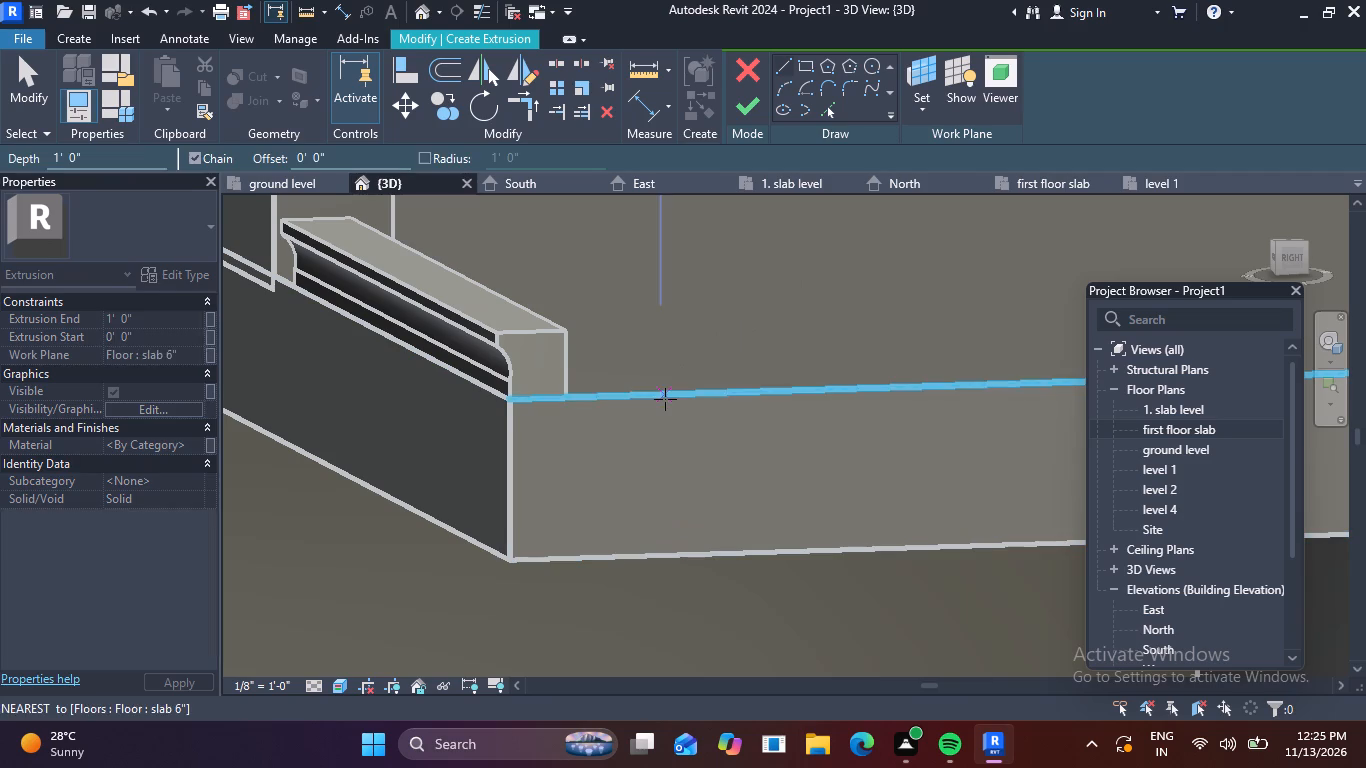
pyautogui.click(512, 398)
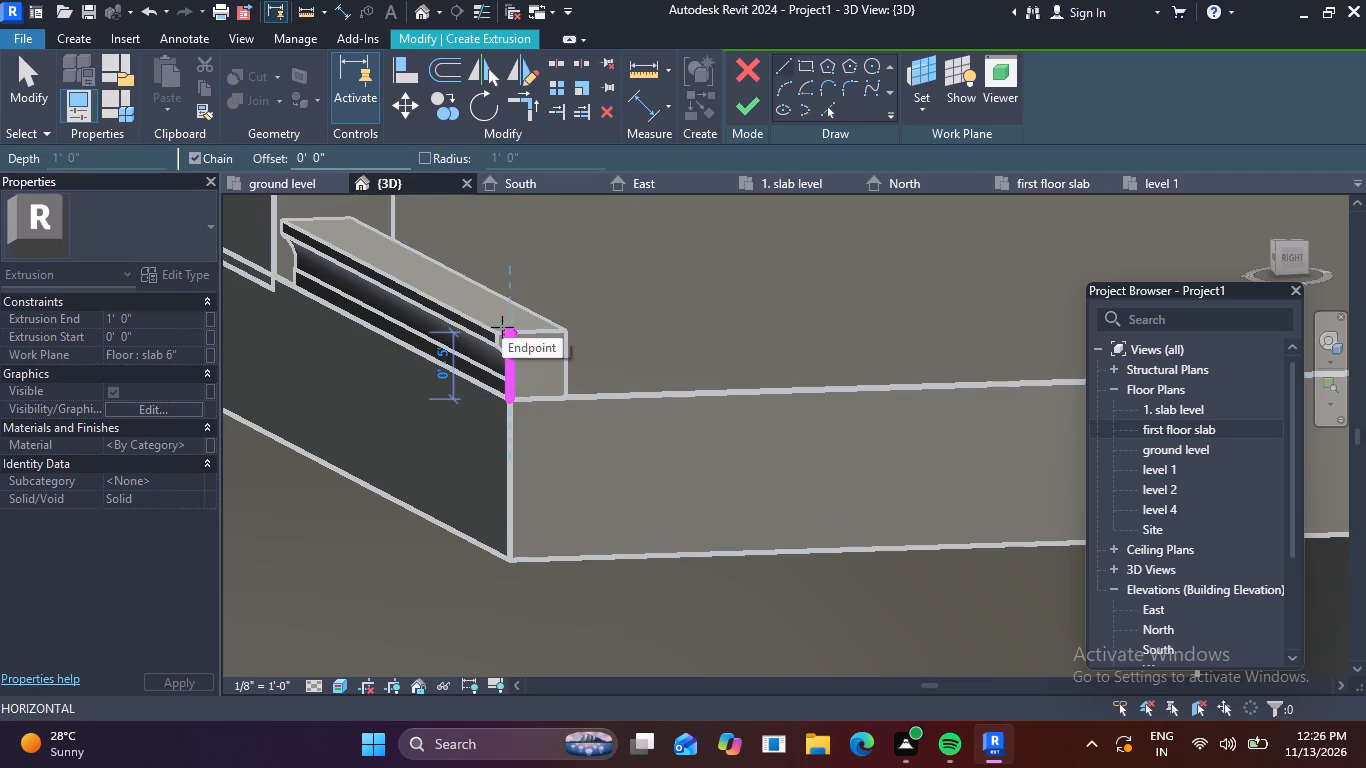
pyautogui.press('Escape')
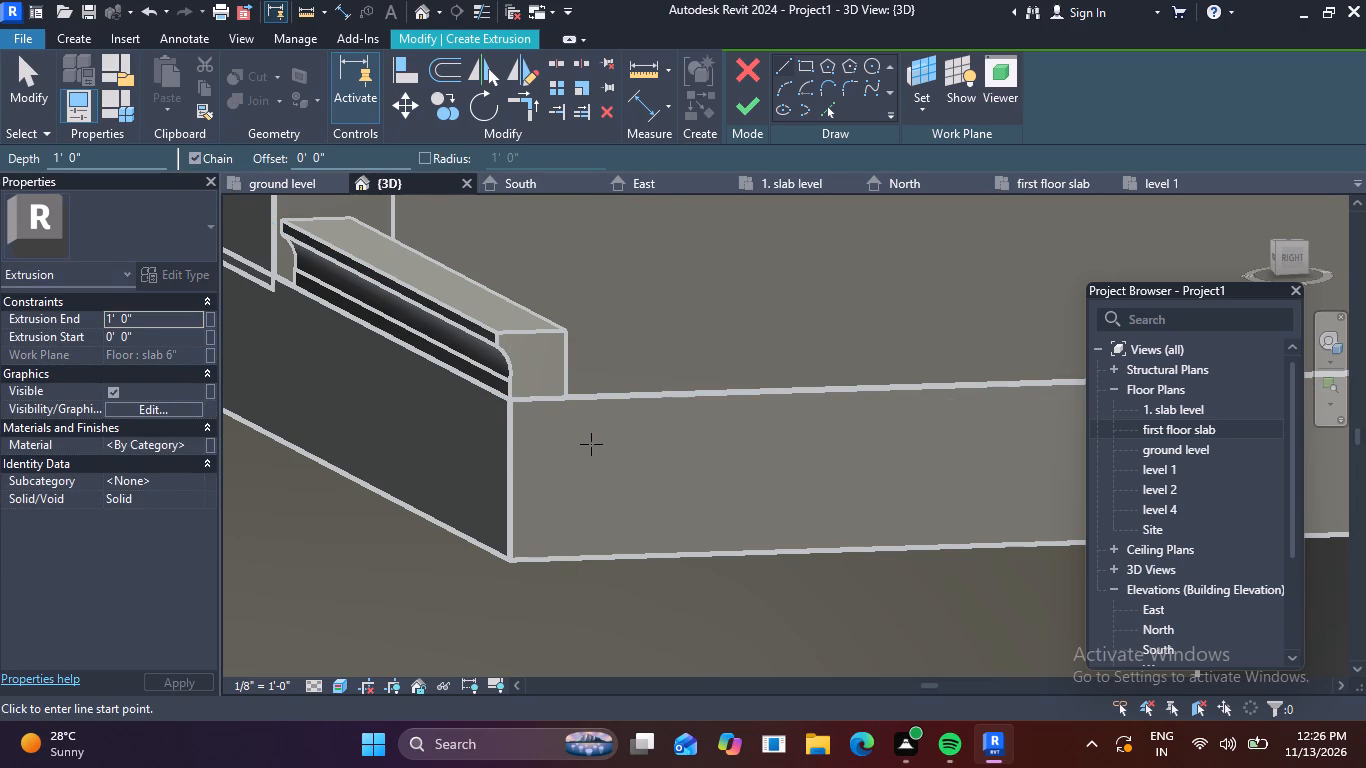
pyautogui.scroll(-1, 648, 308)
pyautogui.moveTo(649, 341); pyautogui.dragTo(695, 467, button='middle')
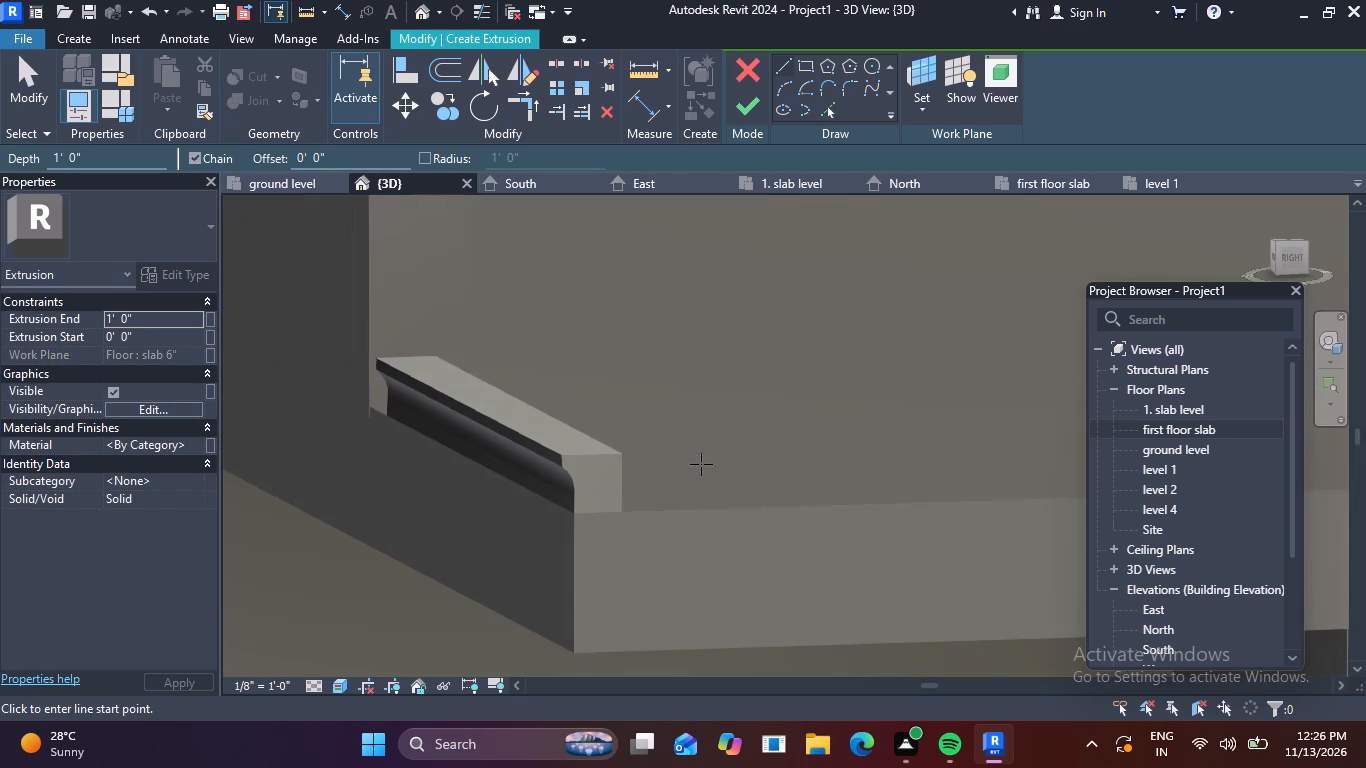
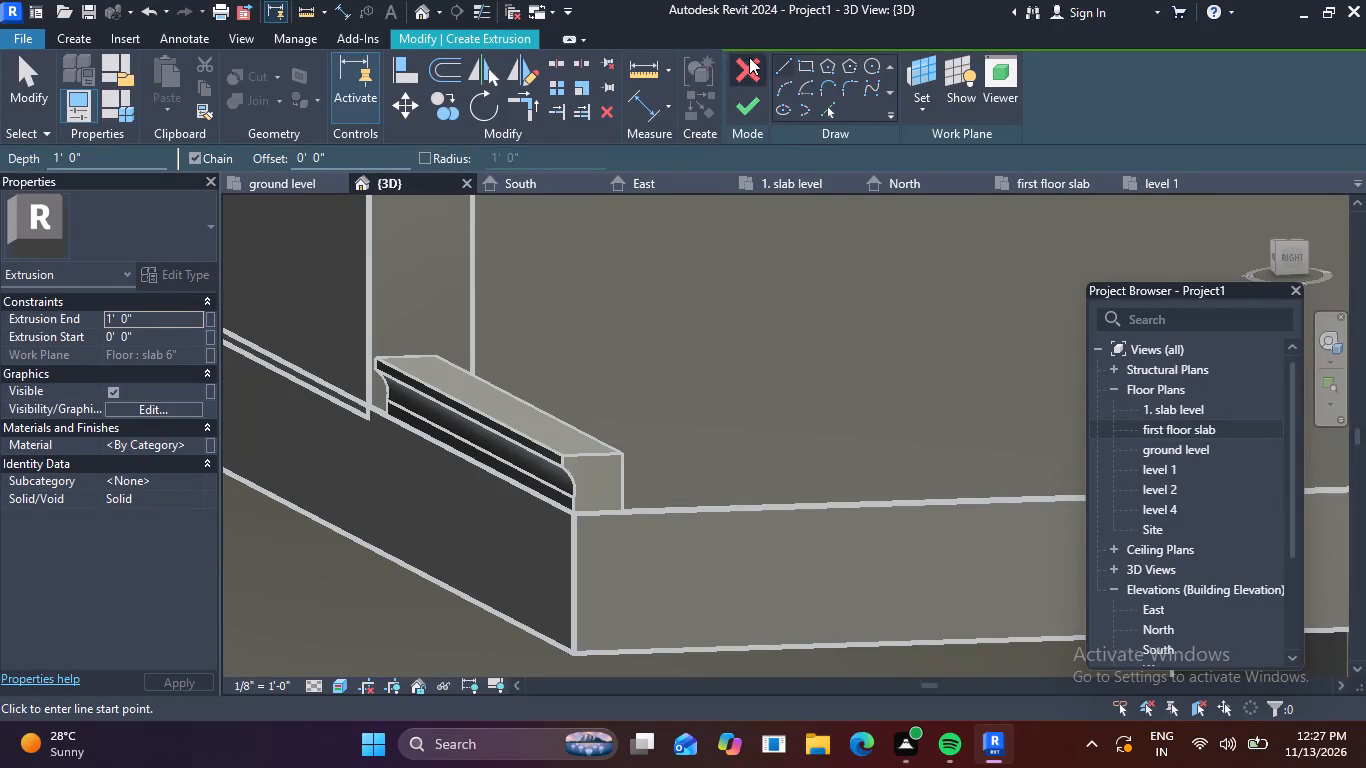
# Discard the unfinished extrusion sketch on the slab's side face.
pyautogui.press('Escape')
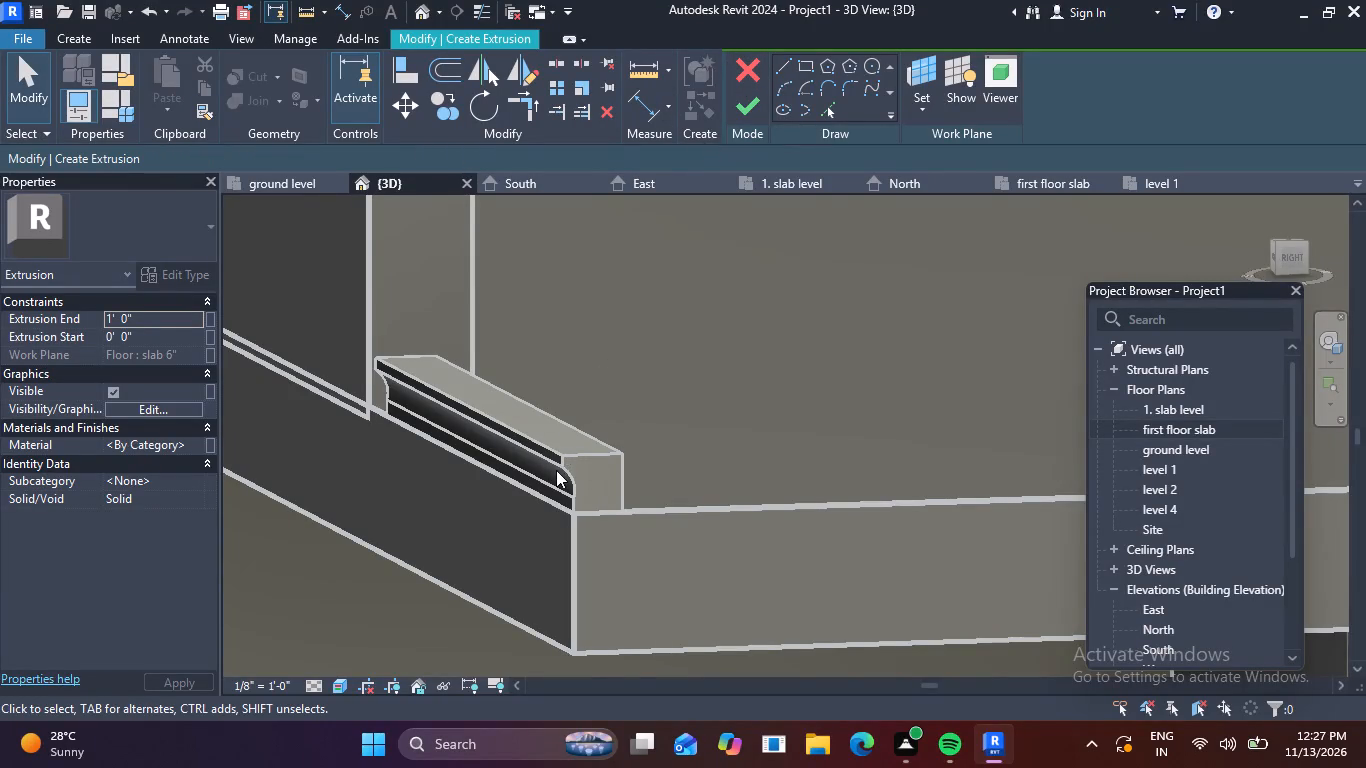
pyautogui.click(573, 462)
pyautogui.click(552, 456)
pyautogui.press('Escape')
pyautogui.click(749, 74)
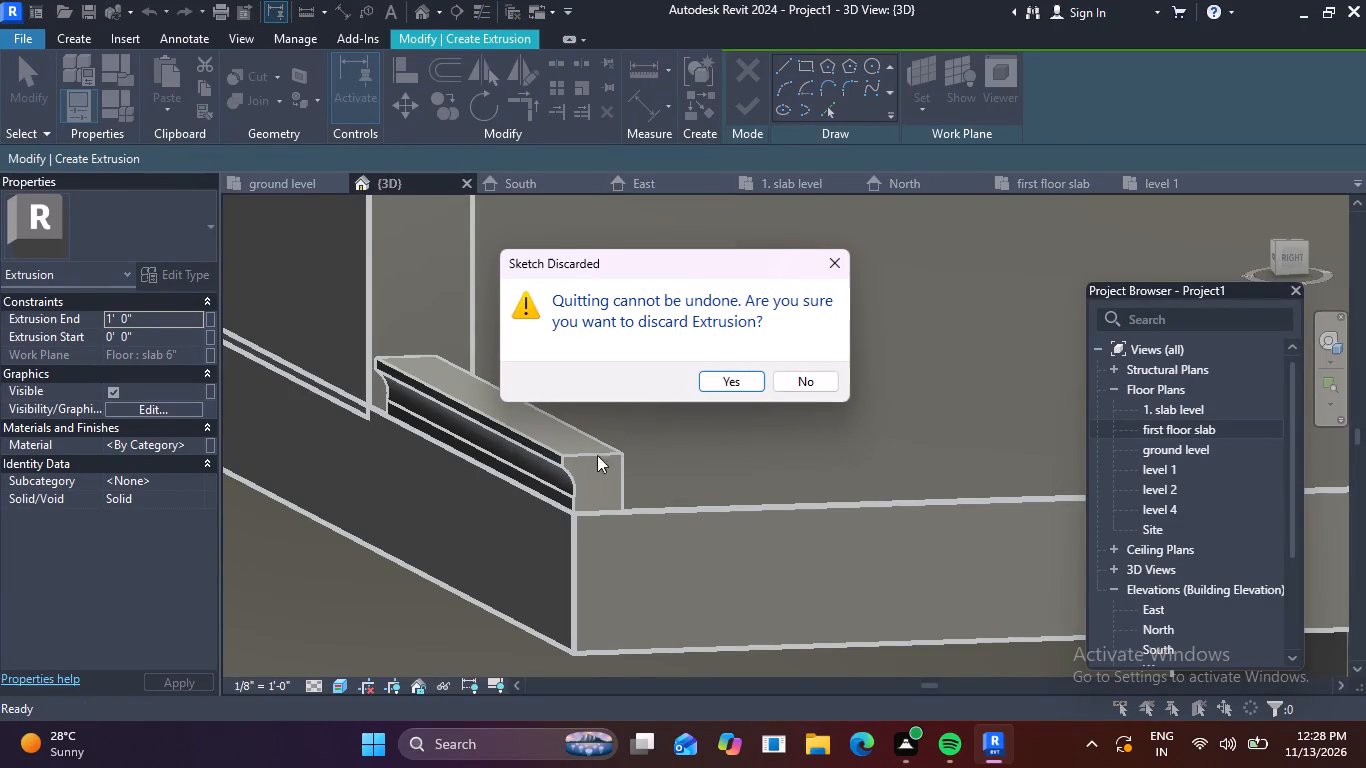
pyautogui.click(735, 374)
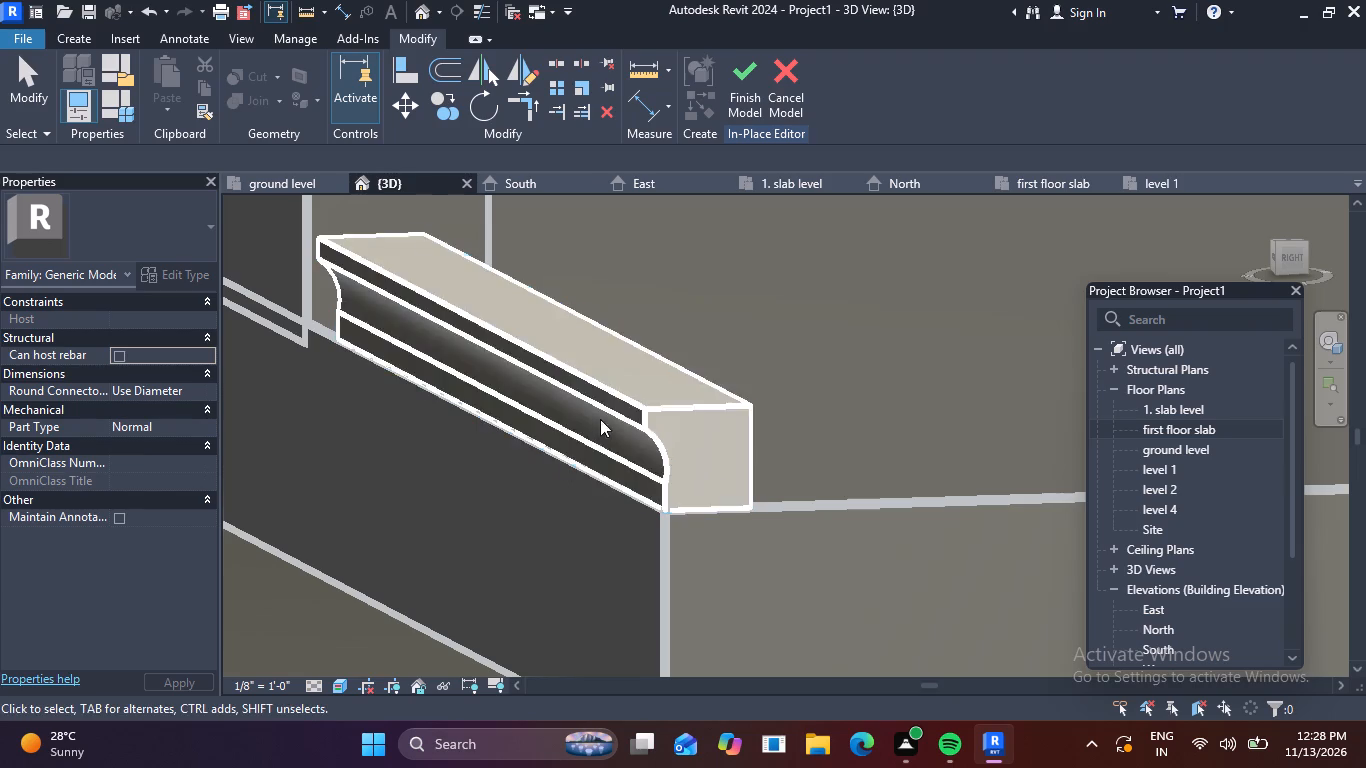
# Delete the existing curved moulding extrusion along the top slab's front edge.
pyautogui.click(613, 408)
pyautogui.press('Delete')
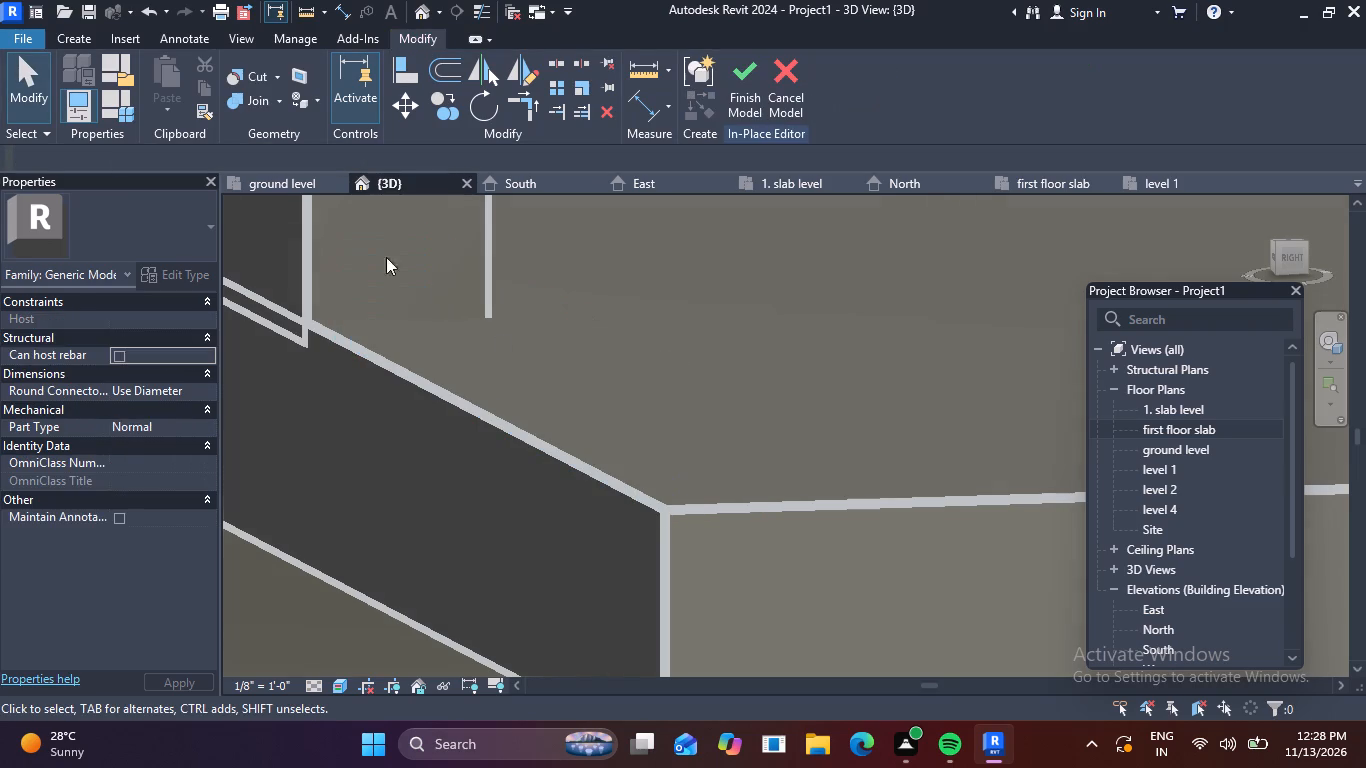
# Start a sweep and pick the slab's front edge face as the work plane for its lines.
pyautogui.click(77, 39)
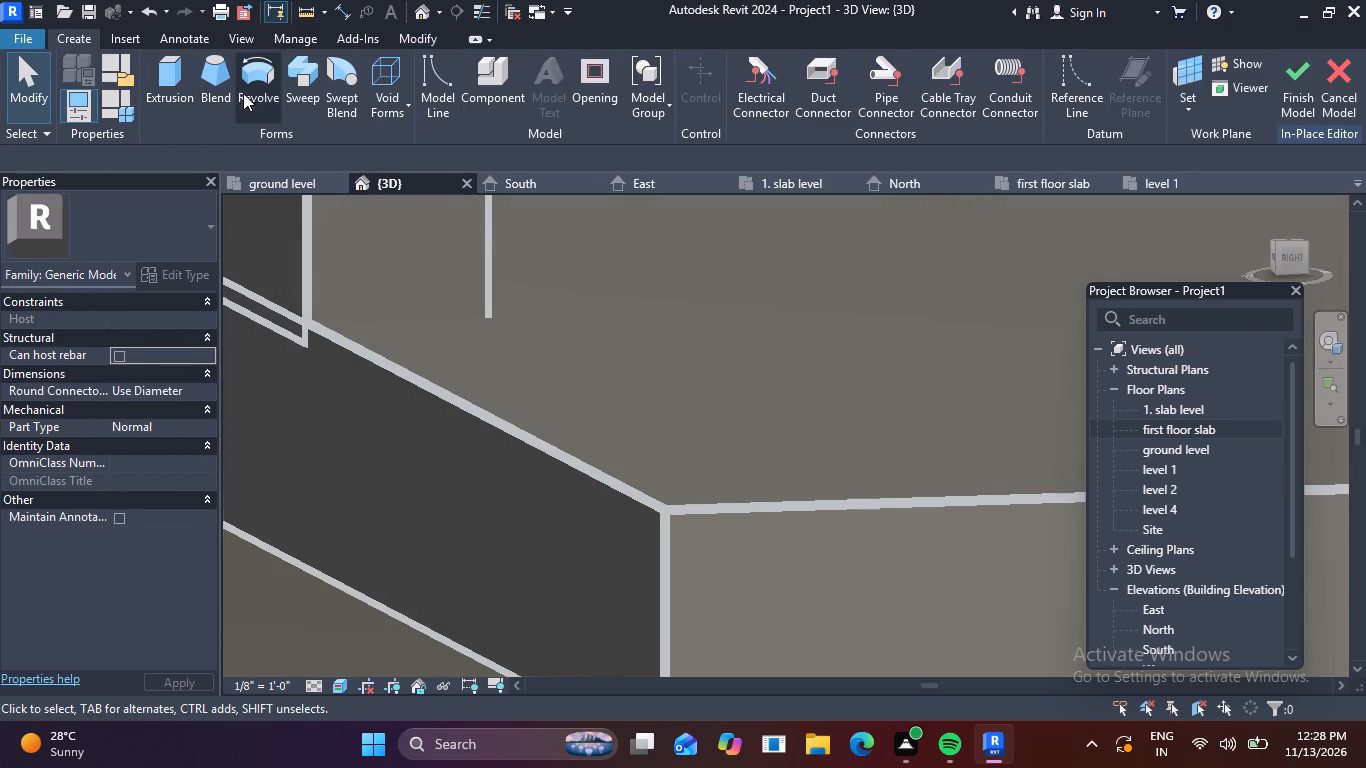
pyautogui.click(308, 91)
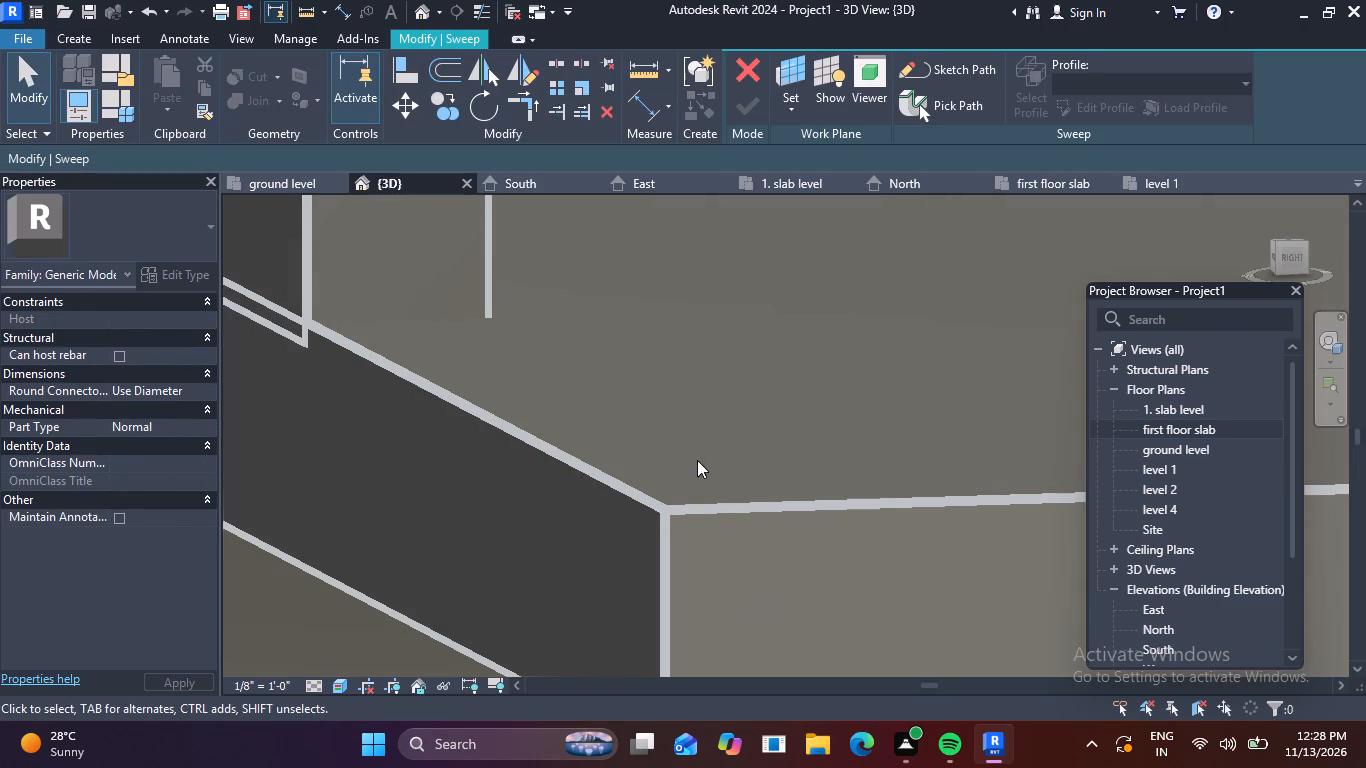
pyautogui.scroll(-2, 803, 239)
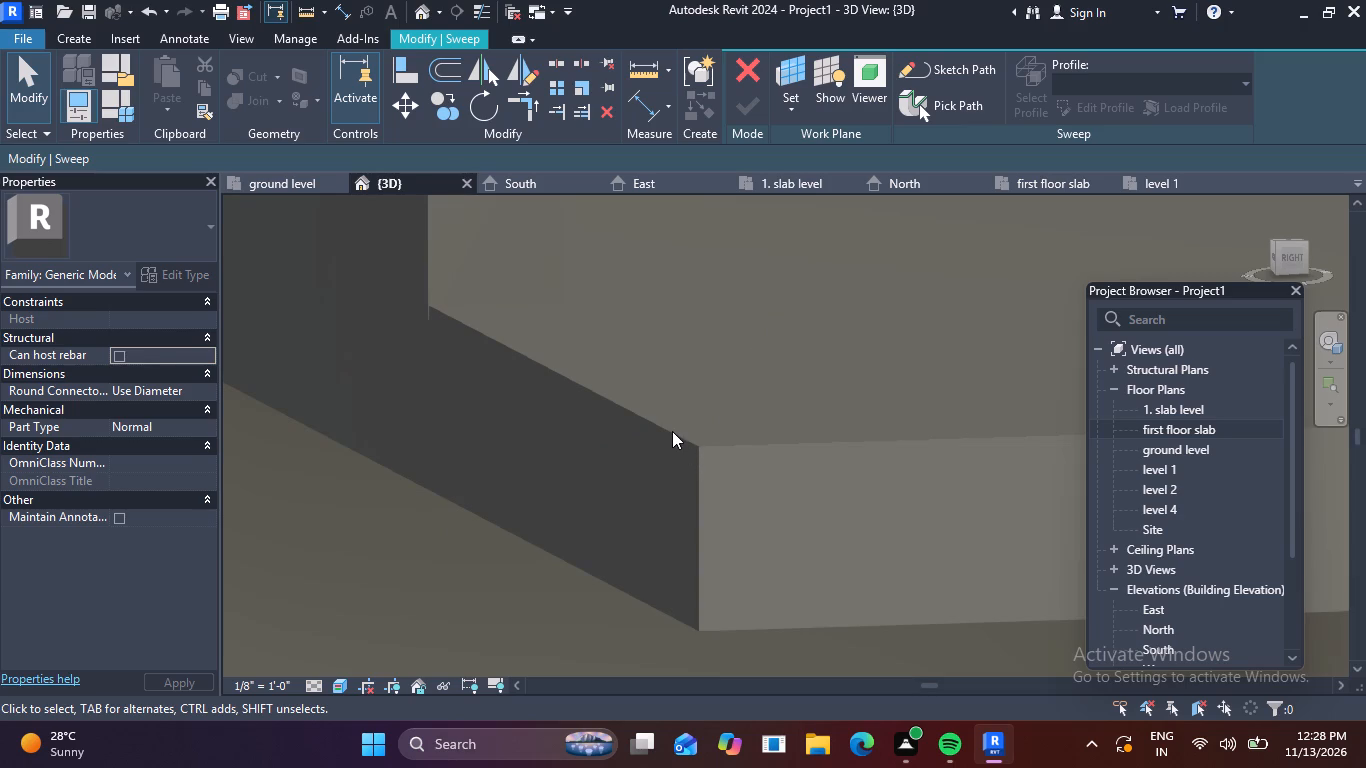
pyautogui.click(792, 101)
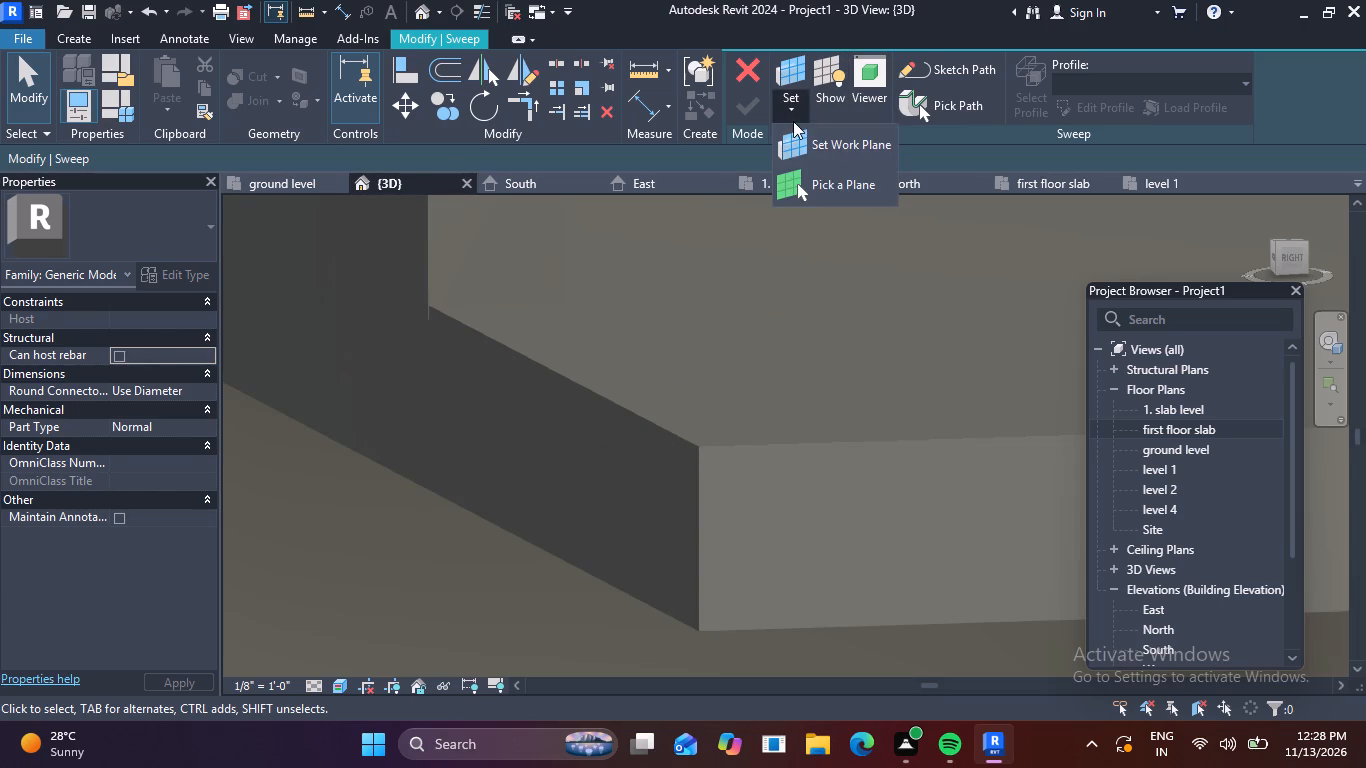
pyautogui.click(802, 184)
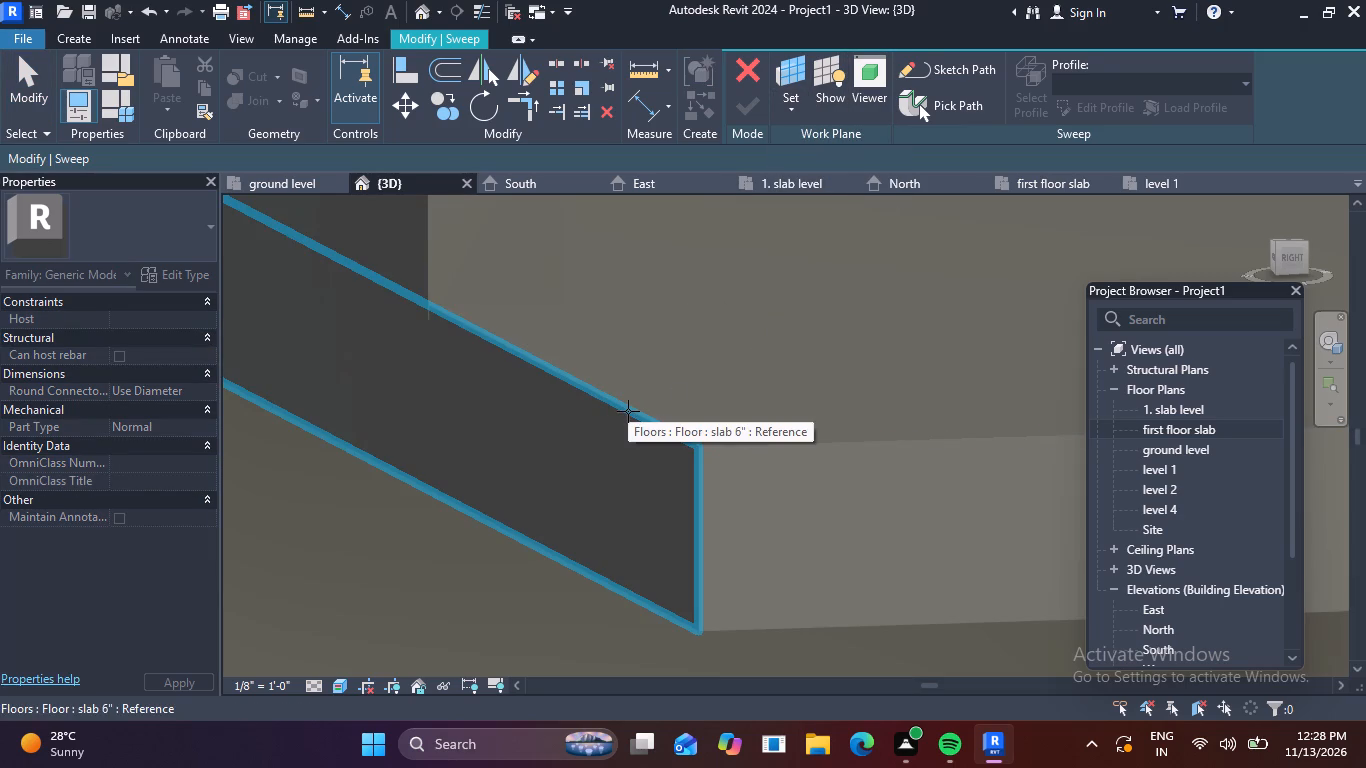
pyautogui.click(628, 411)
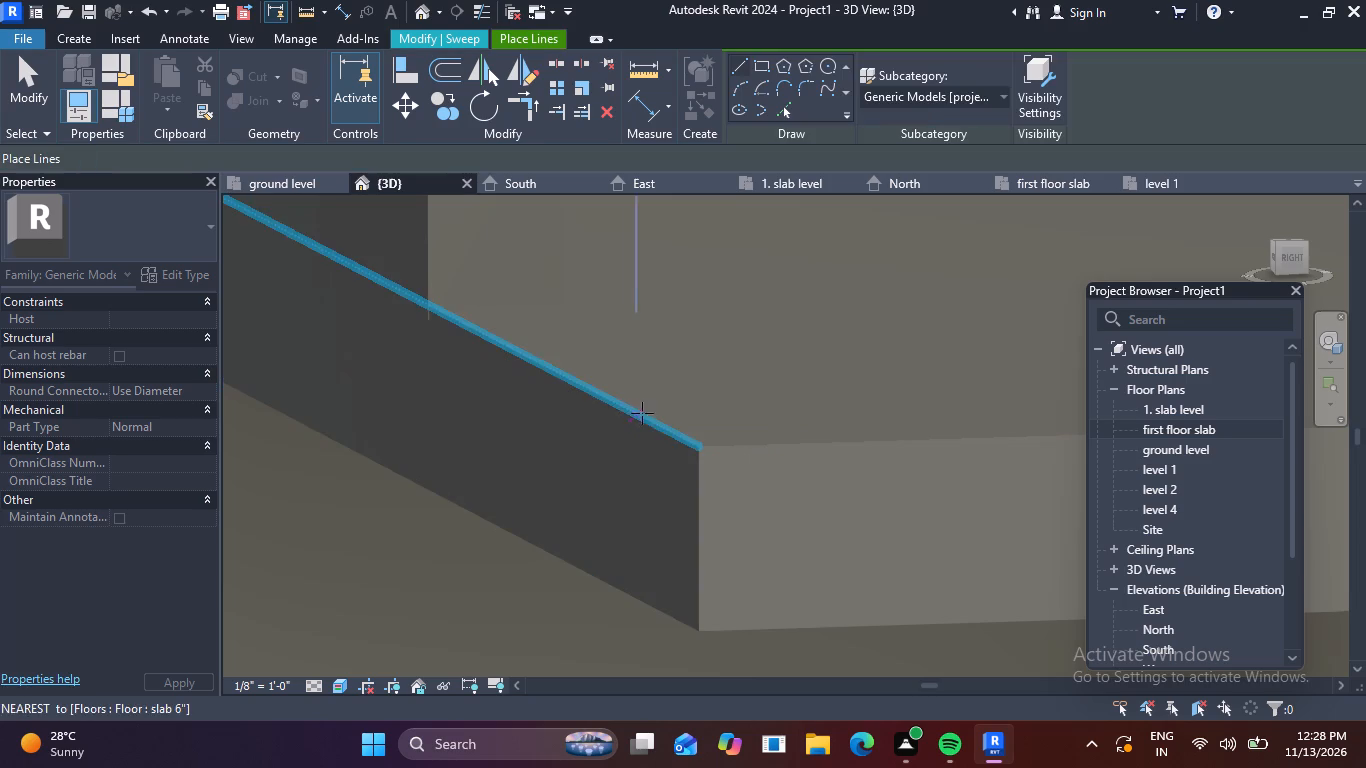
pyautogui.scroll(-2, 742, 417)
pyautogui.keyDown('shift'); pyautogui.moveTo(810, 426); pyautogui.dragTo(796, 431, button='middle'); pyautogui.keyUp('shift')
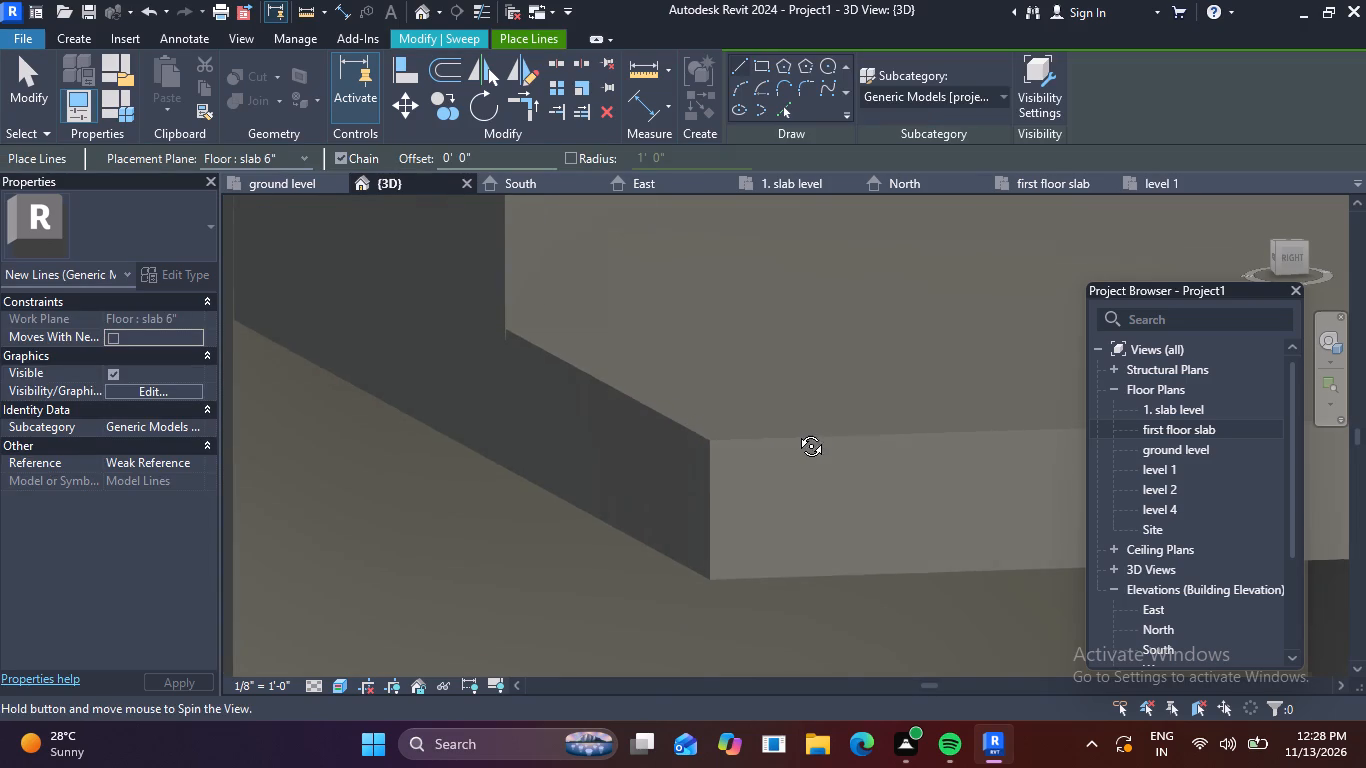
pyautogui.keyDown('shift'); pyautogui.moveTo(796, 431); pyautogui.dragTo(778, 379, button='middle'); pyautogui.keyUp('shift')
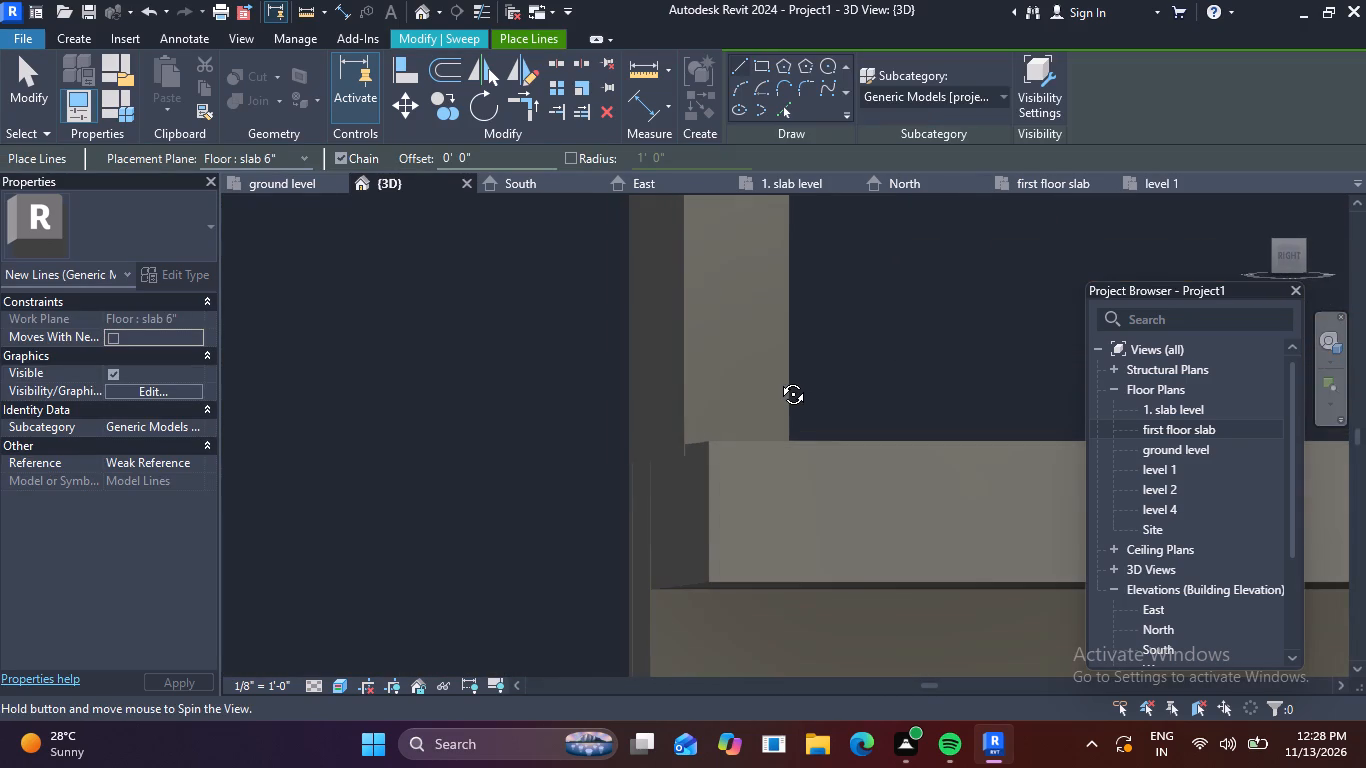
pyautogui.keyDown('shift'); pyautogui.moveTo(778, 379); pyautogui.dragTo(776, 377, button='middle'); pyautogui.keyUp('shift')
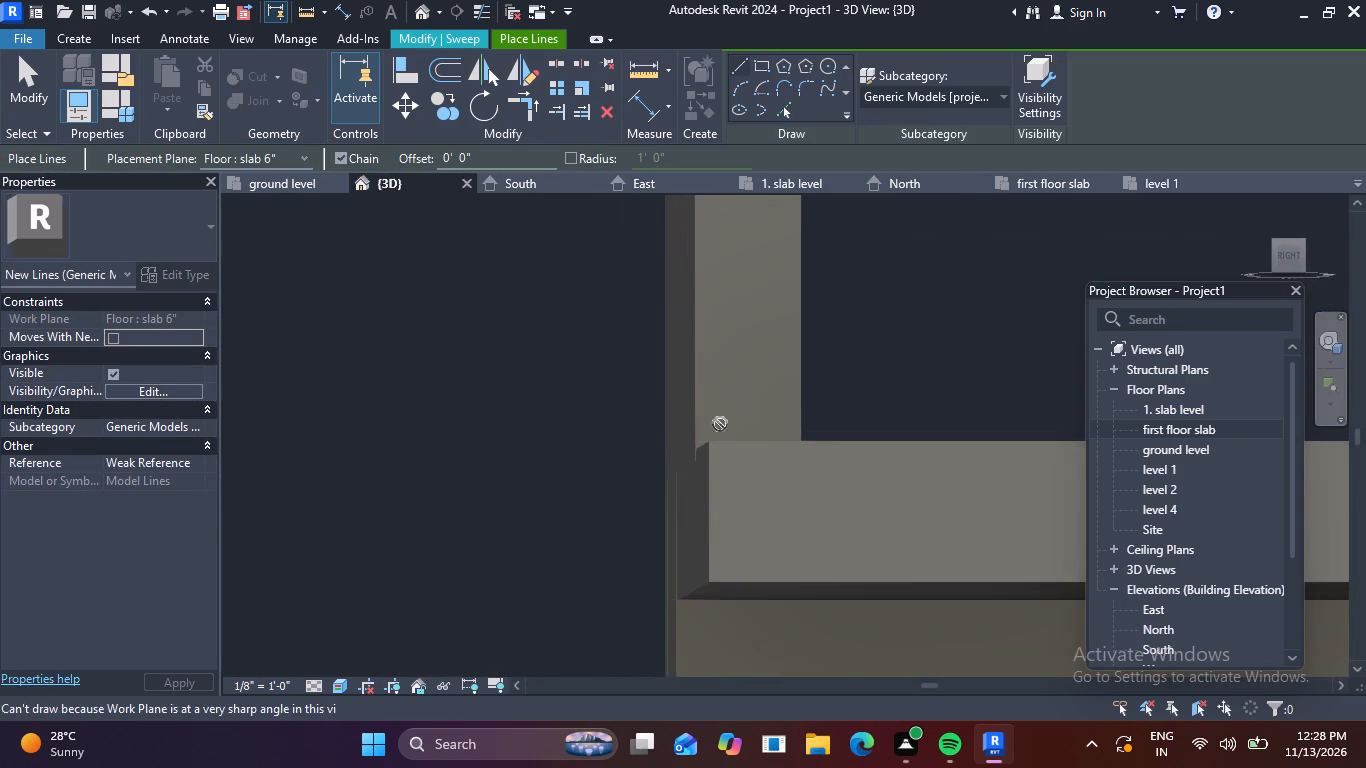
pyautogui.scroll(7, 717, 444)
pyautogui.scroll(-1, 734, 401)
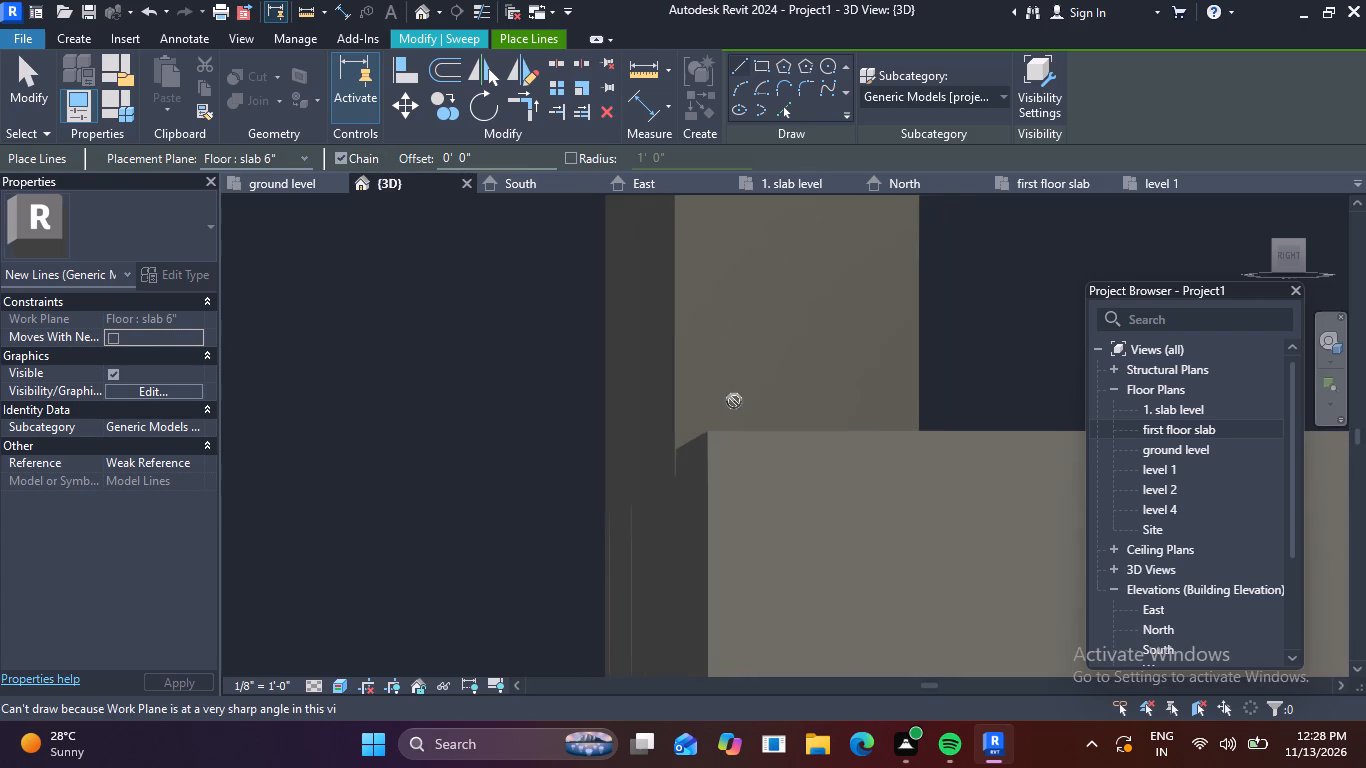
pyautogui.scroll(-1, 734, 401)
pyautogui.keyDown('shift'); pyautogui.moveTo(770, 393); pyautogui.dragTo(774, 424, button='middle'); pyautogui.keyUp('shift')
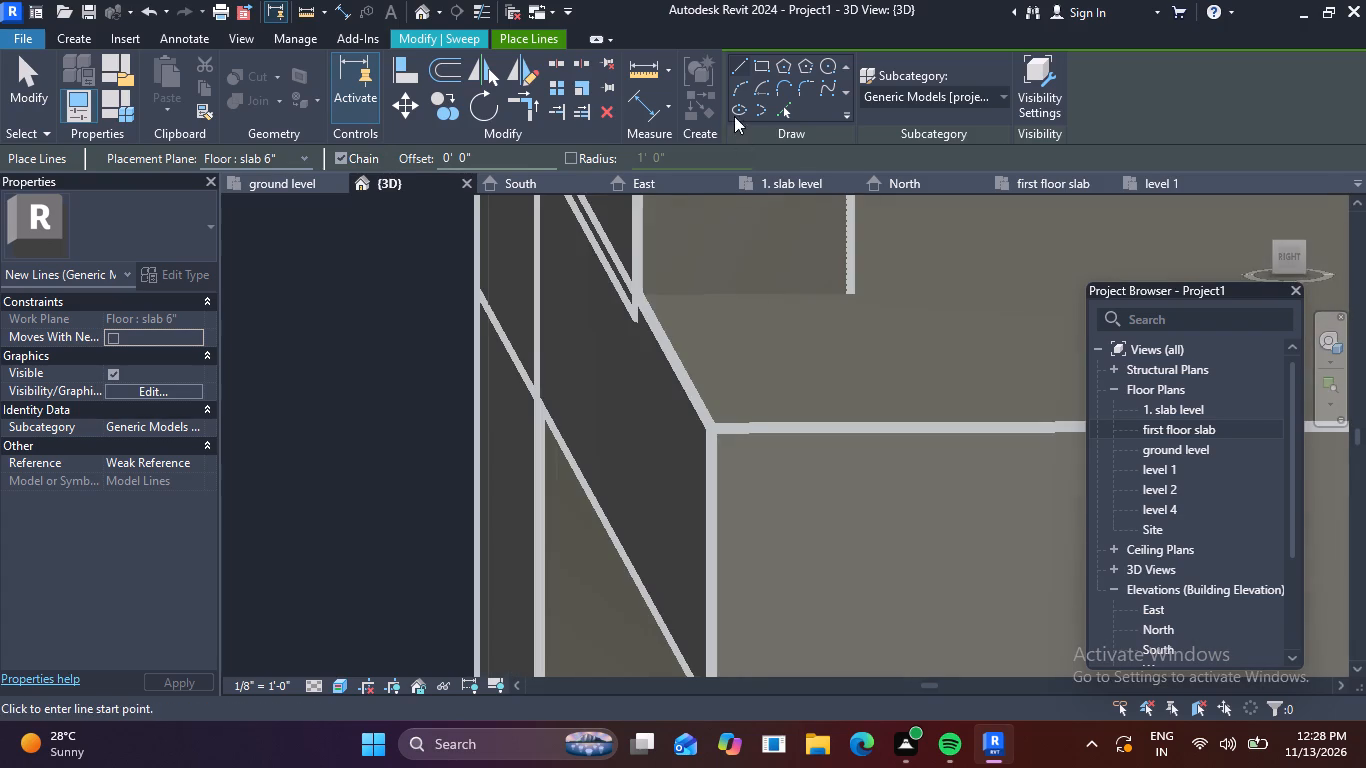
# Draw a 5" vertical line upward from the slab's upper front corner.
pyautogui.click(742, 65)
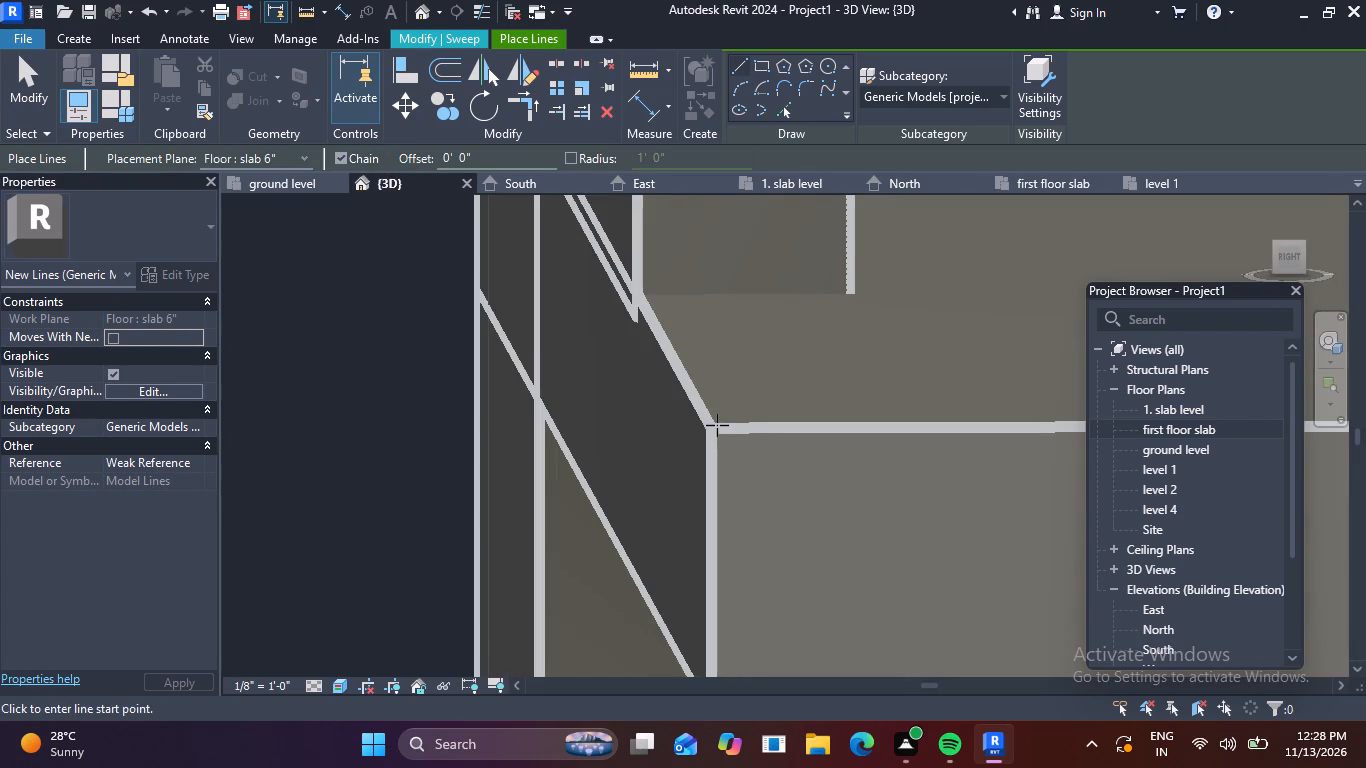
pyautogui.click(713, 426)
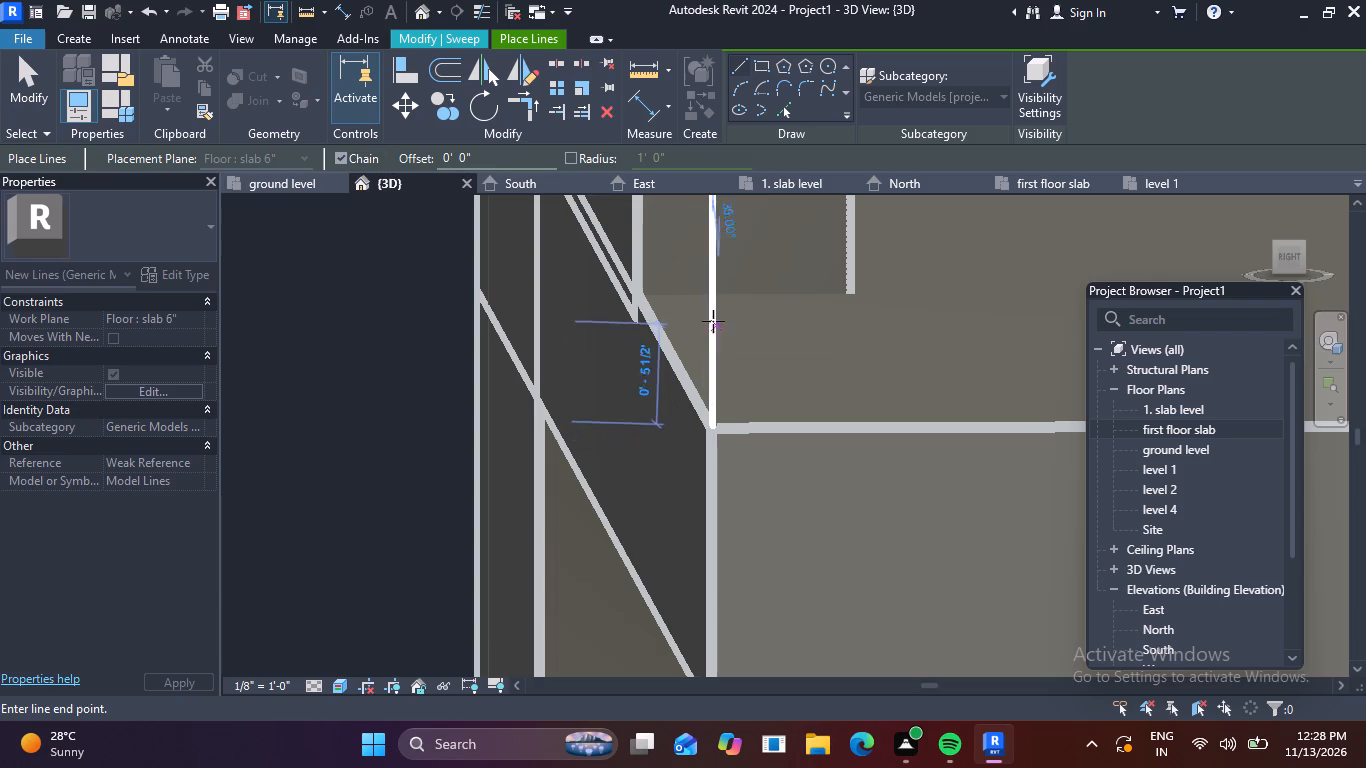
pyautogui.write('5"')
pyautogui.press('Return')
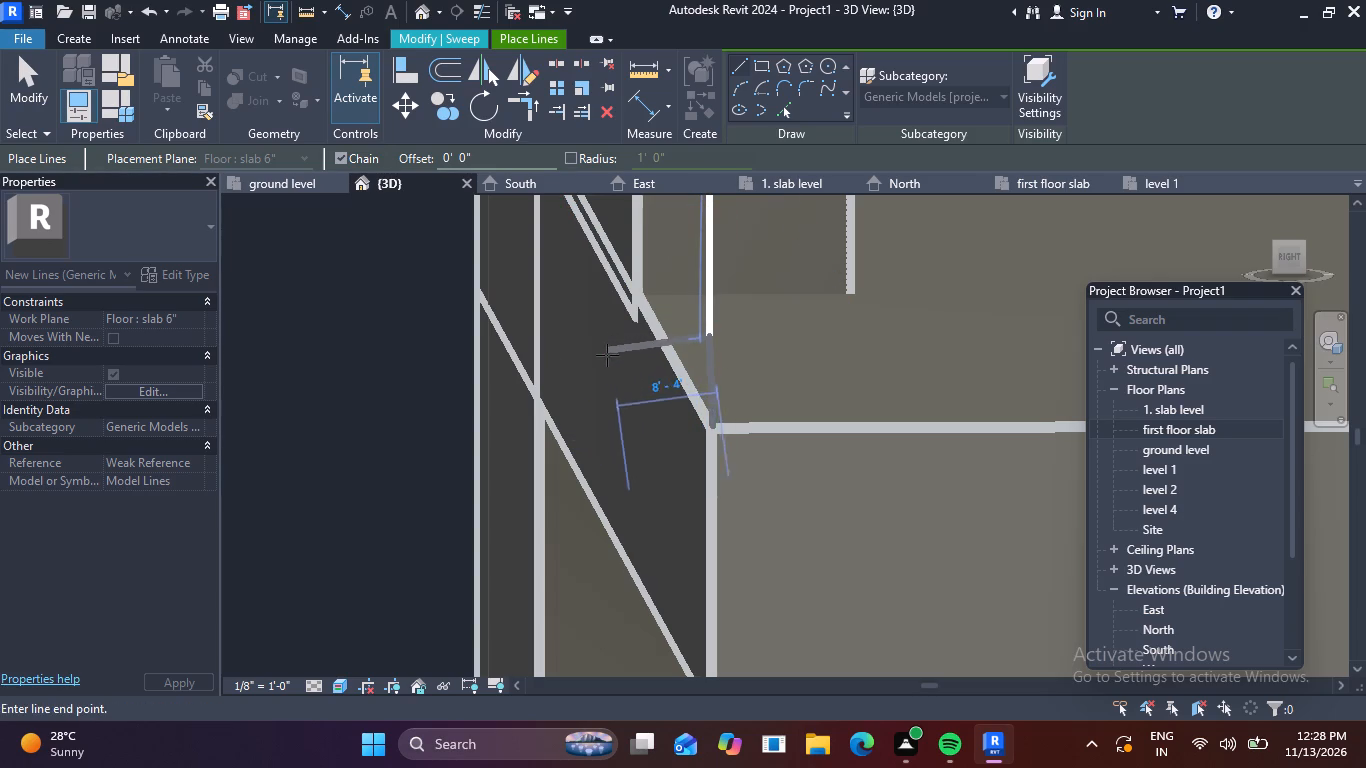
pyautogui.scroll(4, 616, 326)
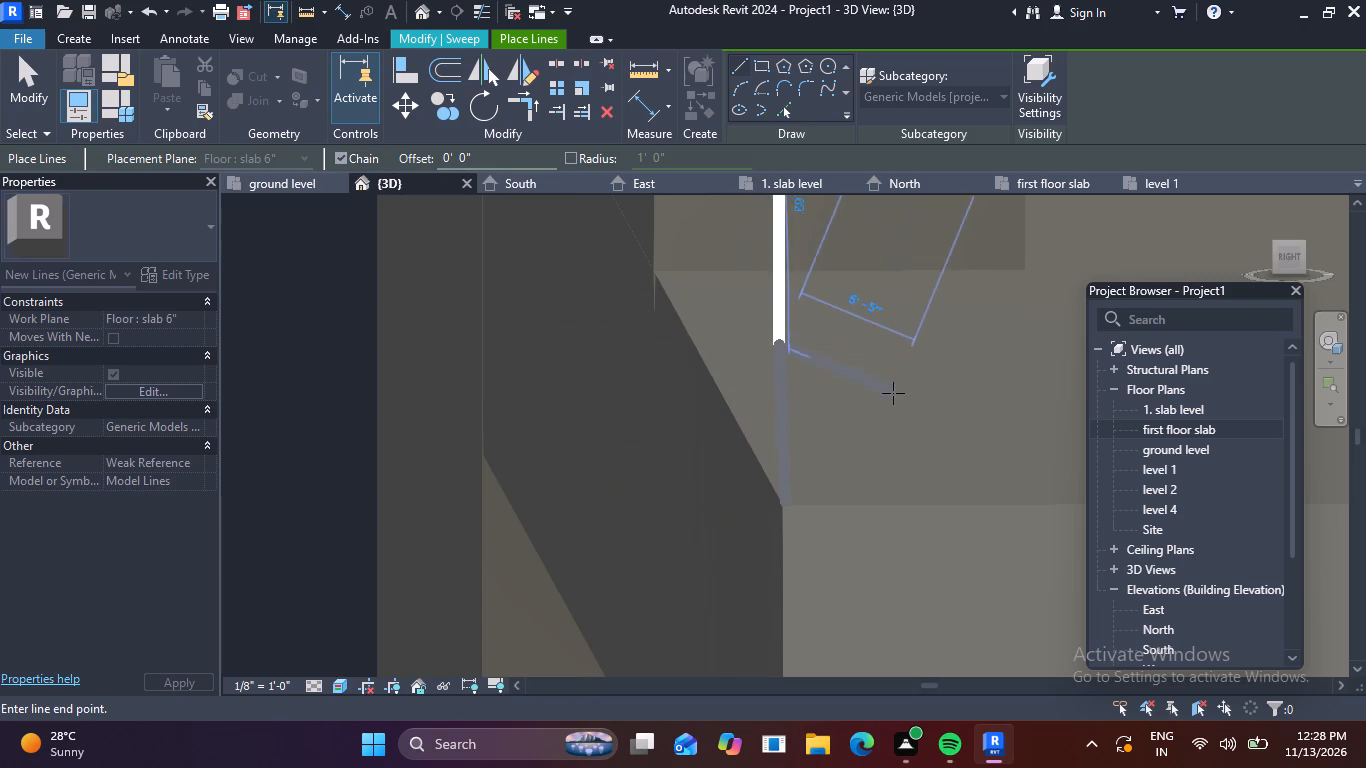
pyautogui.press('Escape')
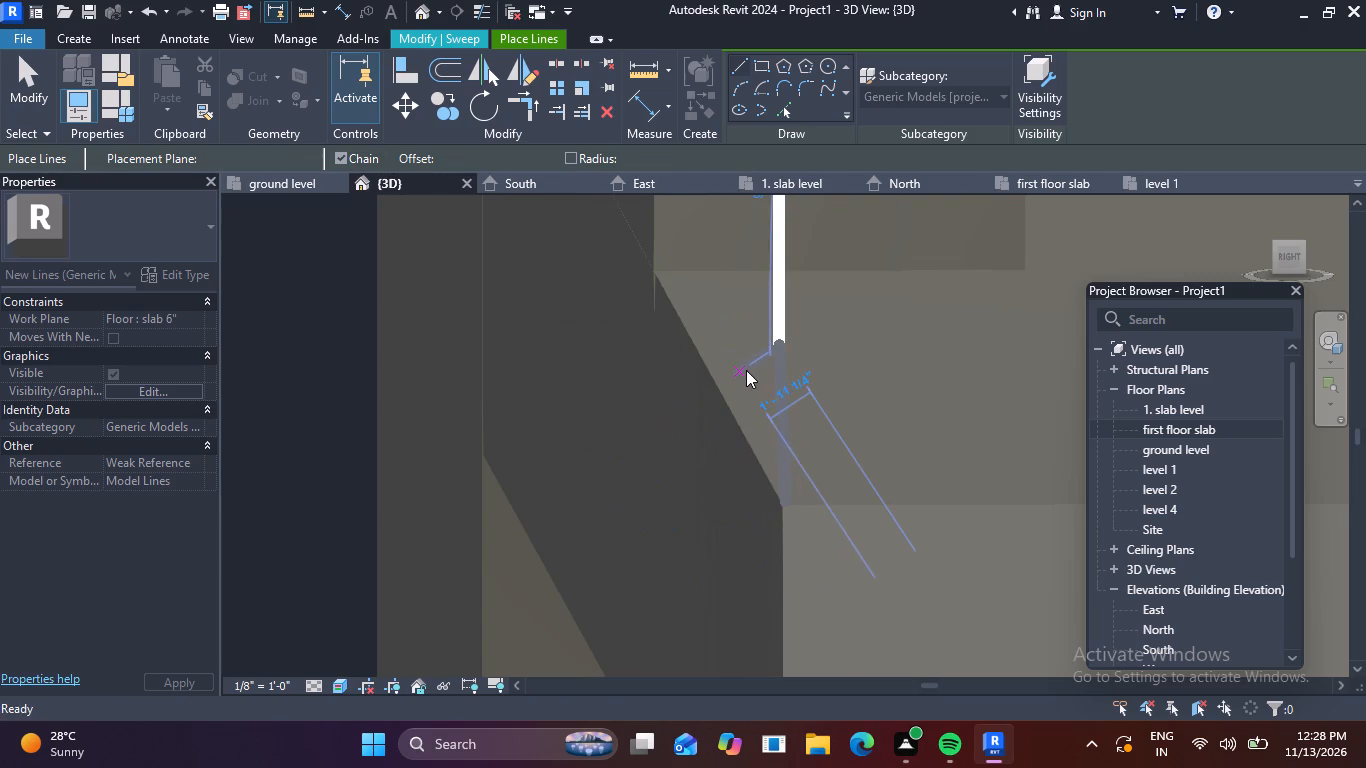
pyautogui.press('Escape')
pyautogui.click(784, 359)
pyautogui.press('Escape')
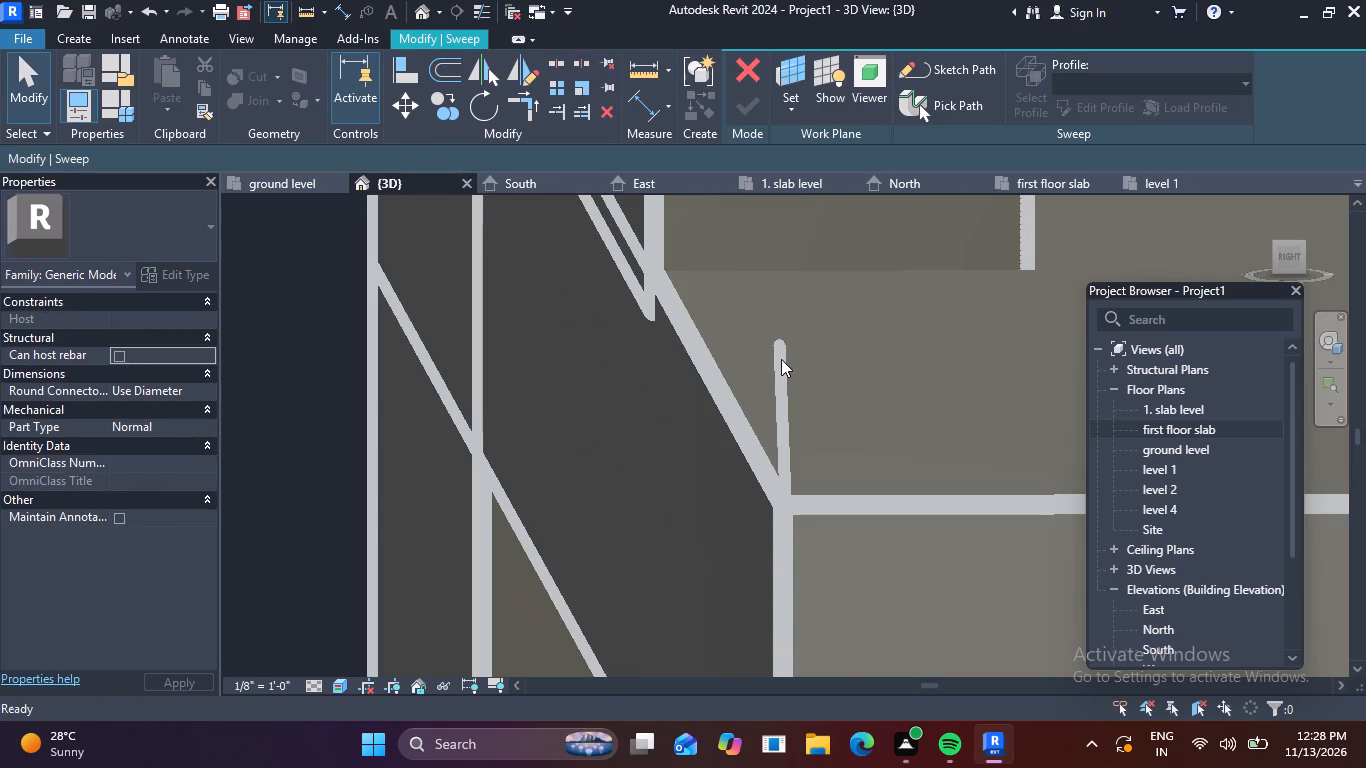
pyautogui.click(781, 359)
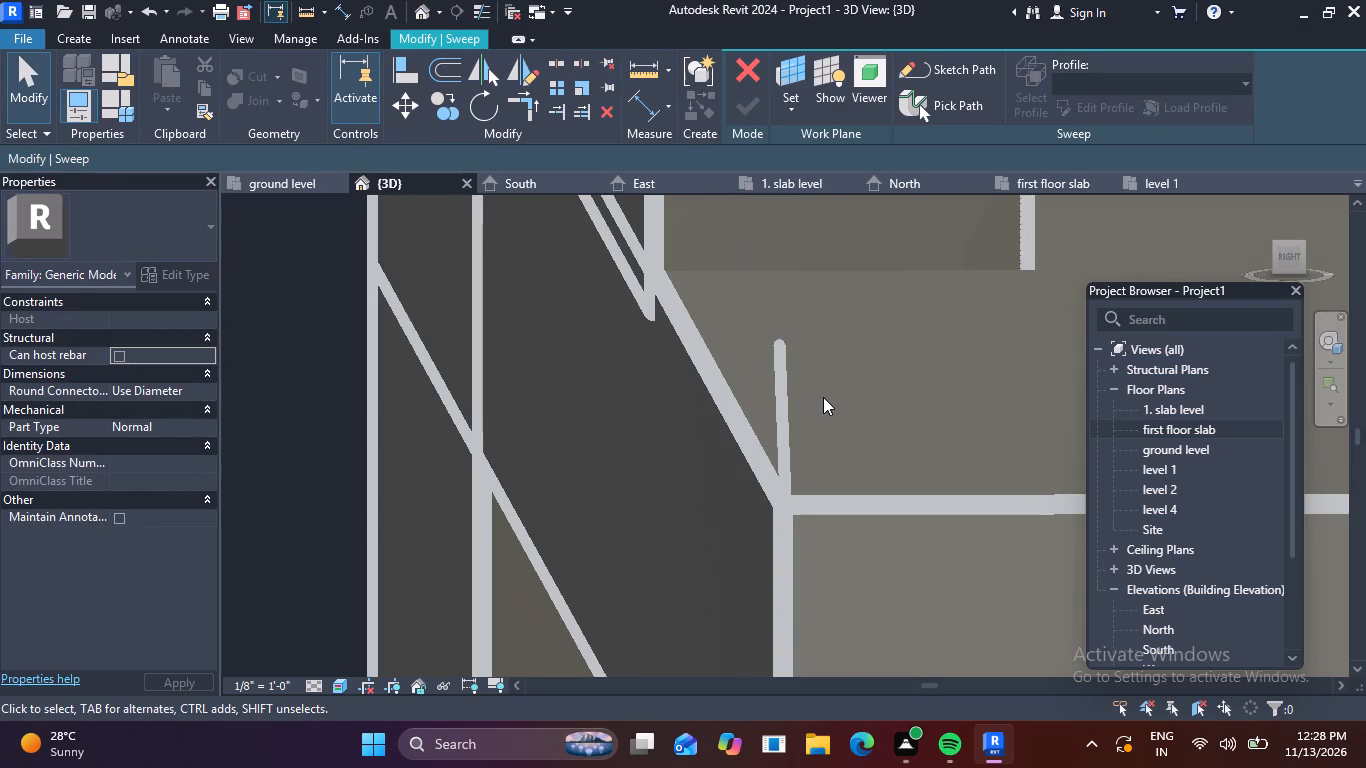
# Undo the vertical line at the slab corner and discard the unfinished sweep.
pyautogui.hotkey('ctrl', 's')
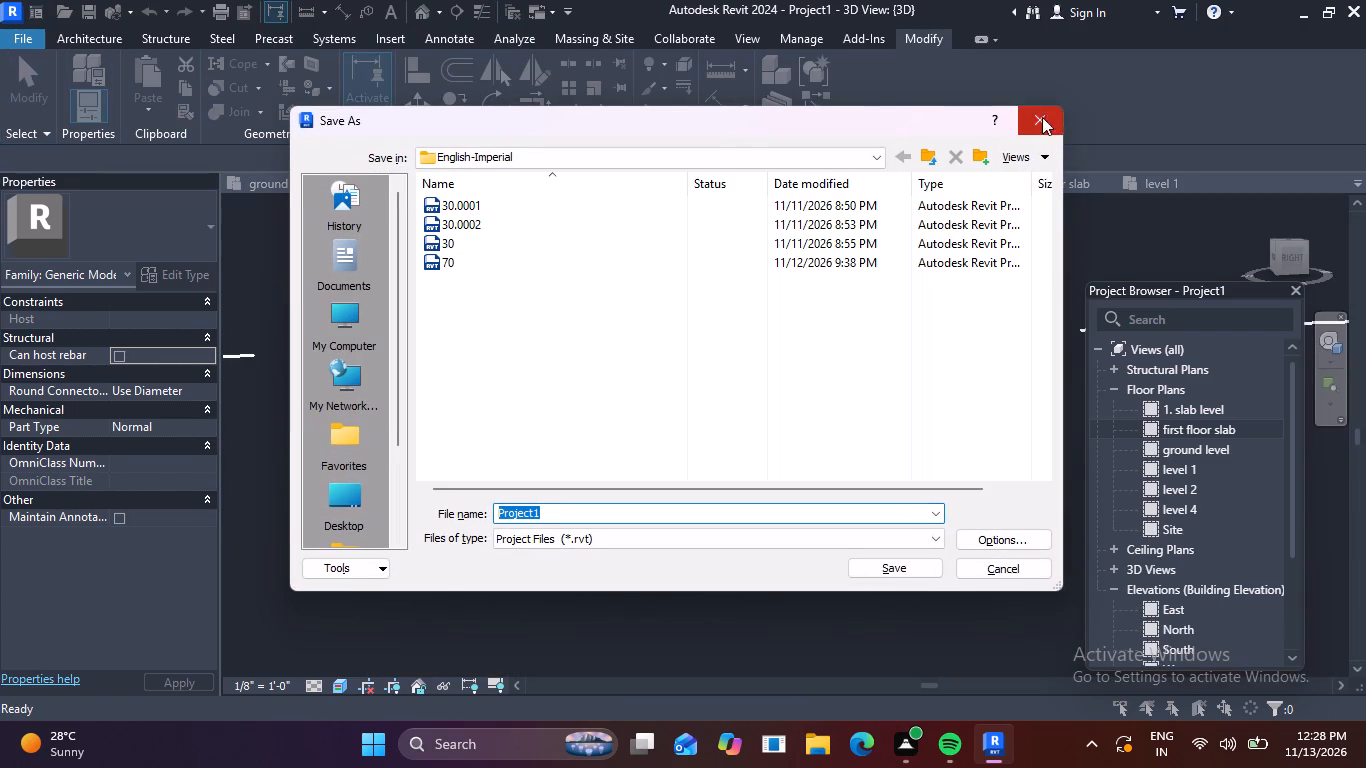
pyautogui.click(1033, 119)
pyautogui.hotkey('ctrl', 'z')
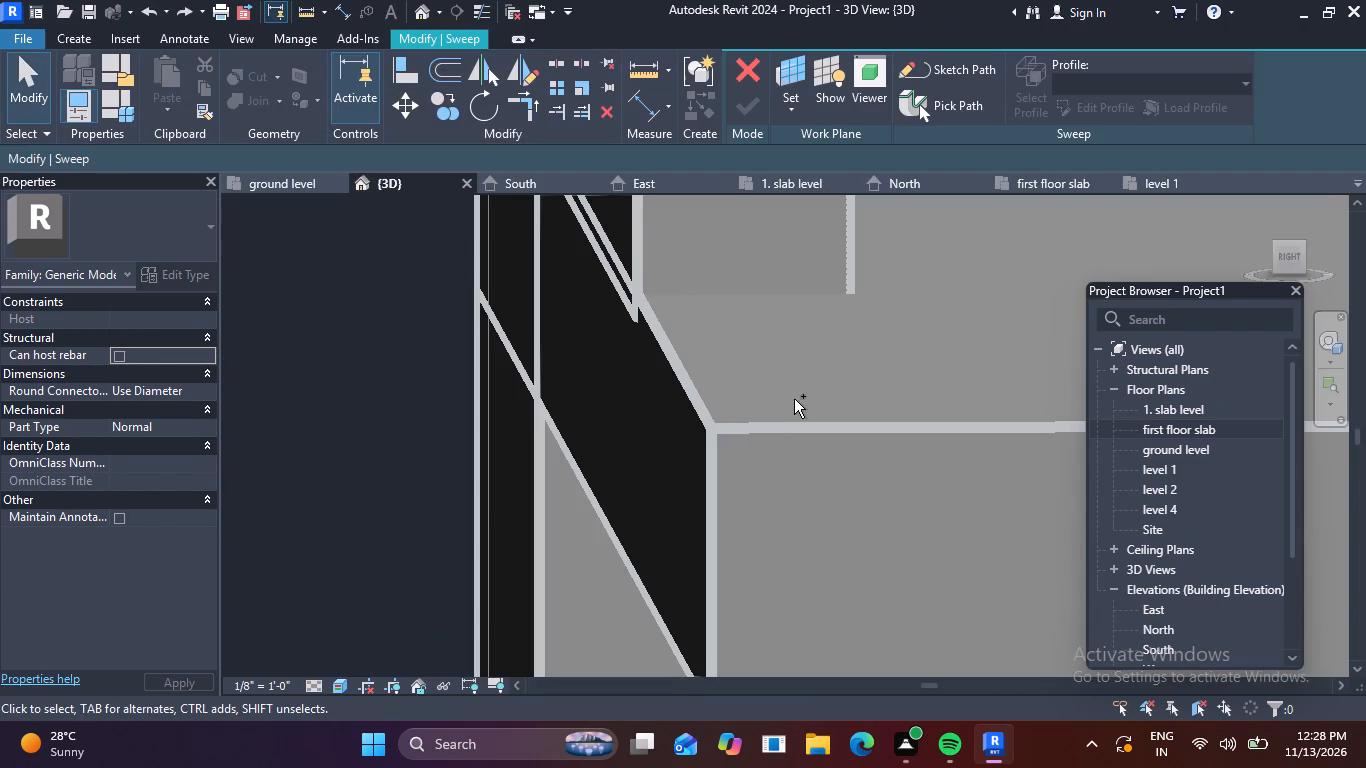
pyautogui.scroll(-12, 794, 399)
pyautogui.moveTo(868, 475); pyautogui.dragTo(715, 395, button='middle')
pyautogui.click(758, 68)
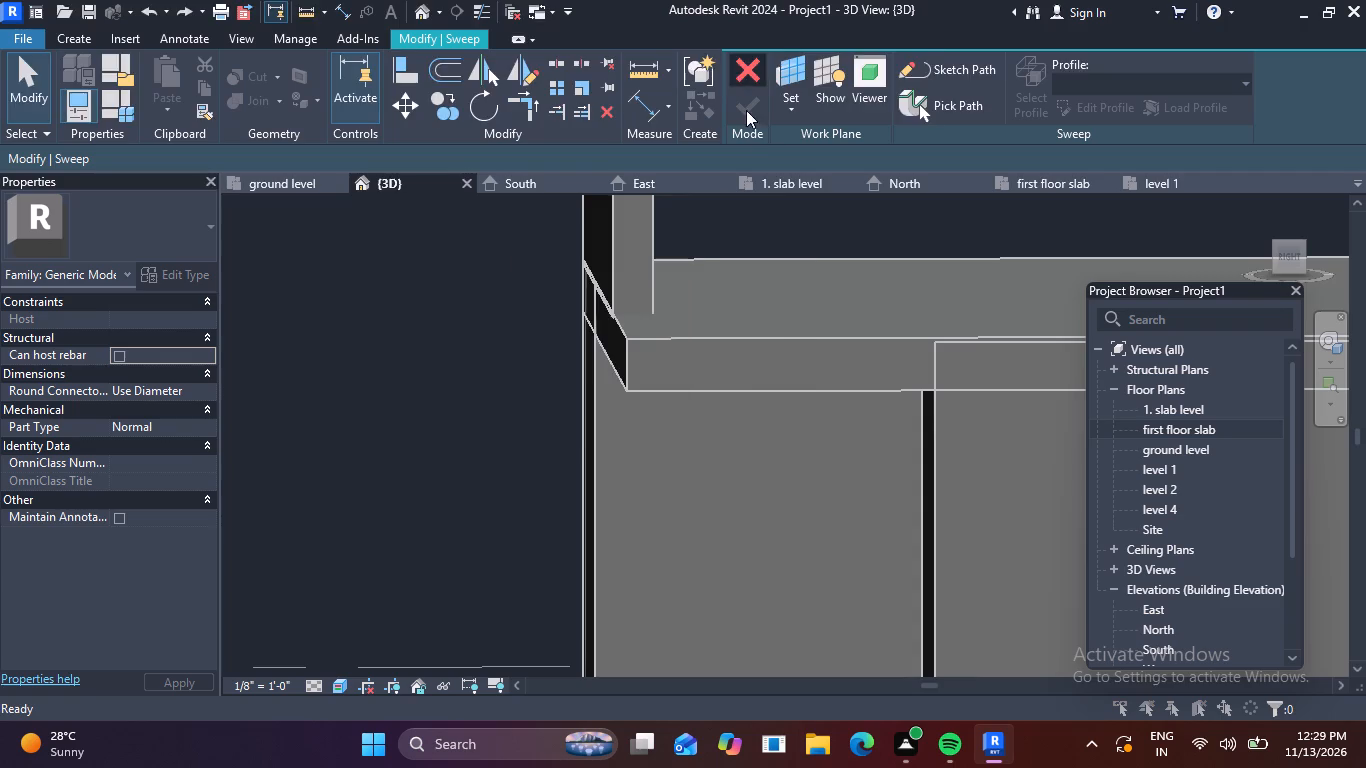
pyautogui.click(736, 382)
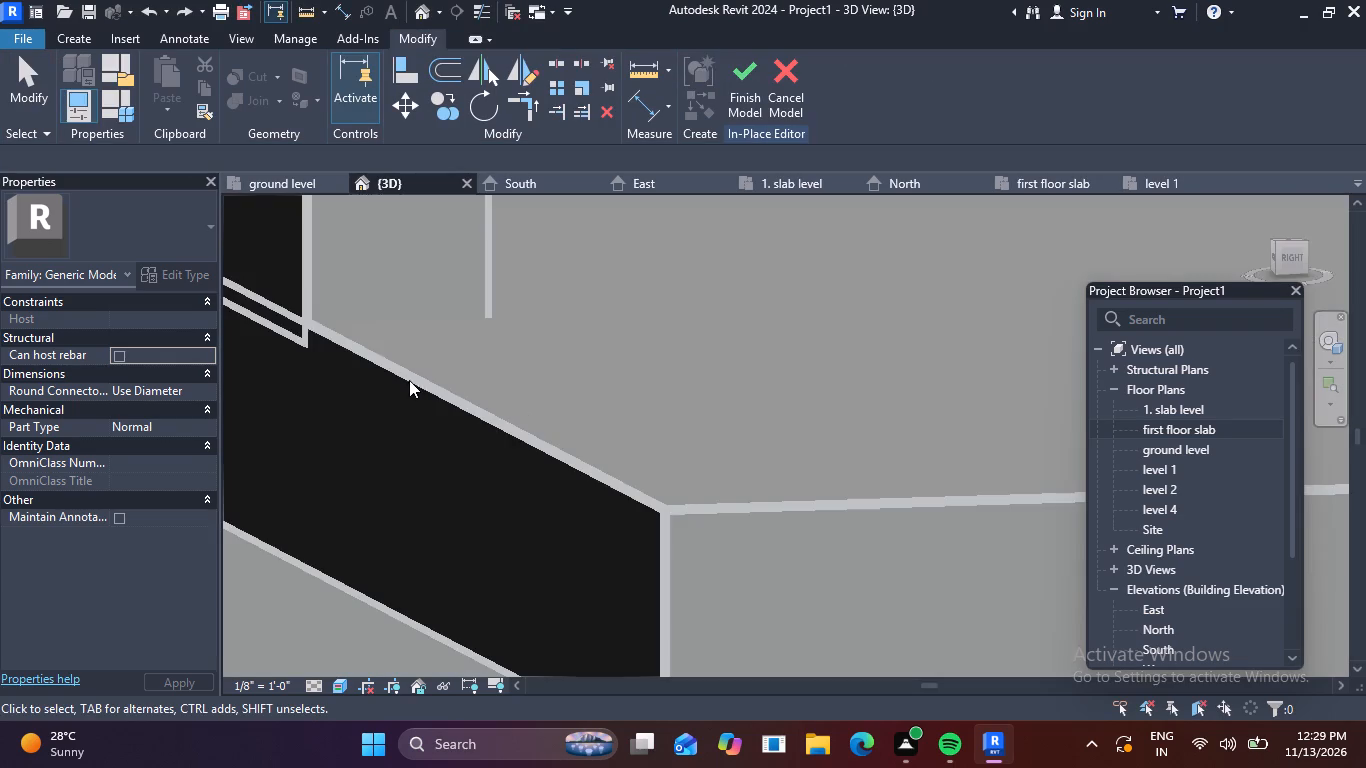
# Cancel the in-place moulding model, discarding its contents, and dismiss the save reminder without saving.
pyautogui.scroll(-10, 402, 372)
pyautogui.click(795, 71)
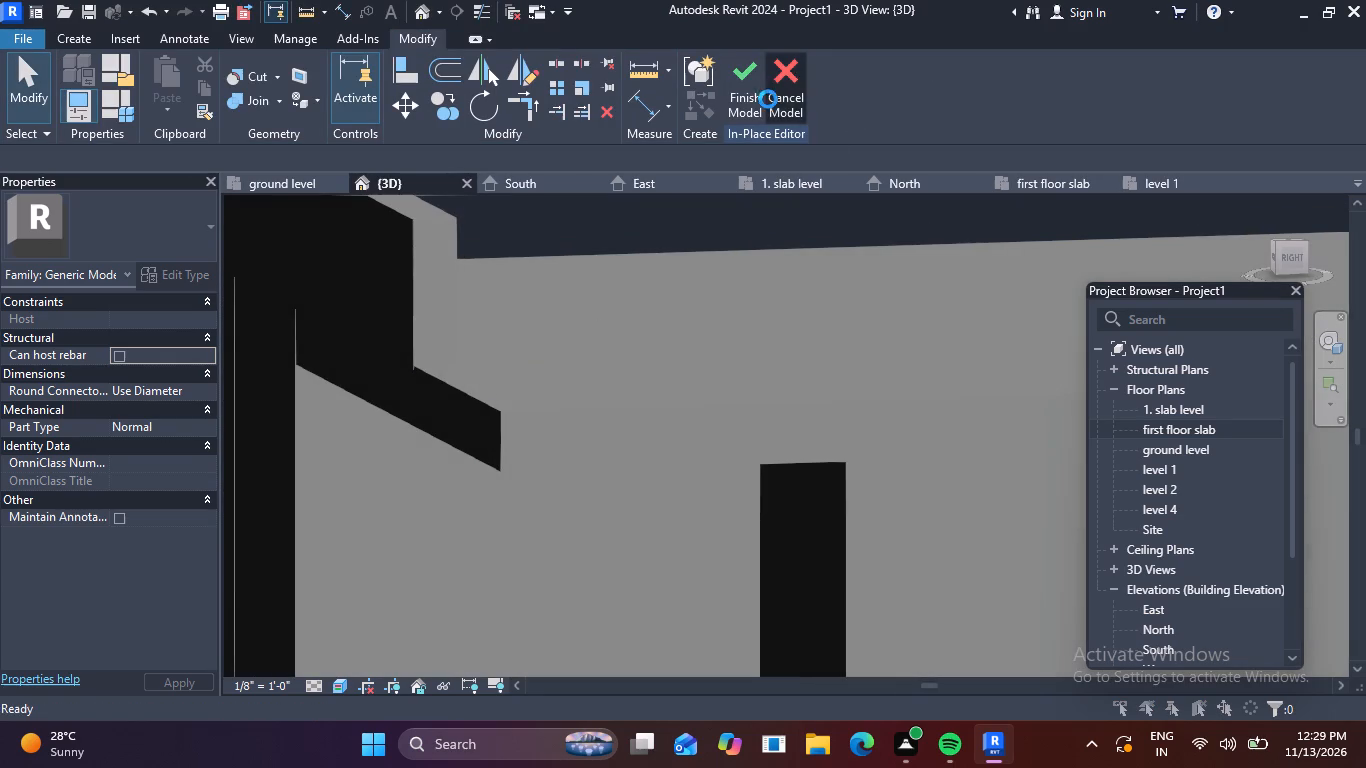
pyautogui.click(727, 389)
pyautogui.scroll(-2, 492, 381)
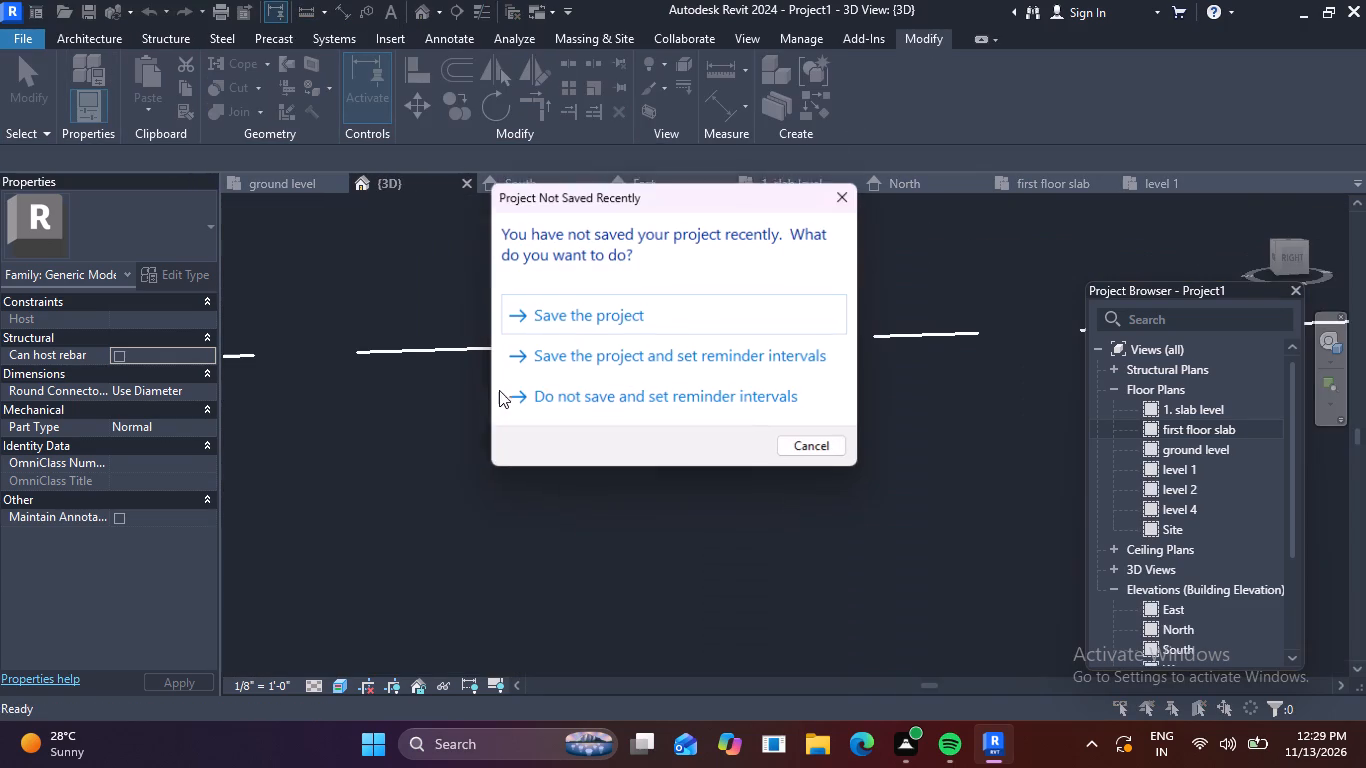
pyautogui.click(860, 194)
# Create a new in-place component in the Generic Models category, named Generic Models 4, and start a sweep in it.
pyautogui.scroll(-4, 678, 366)
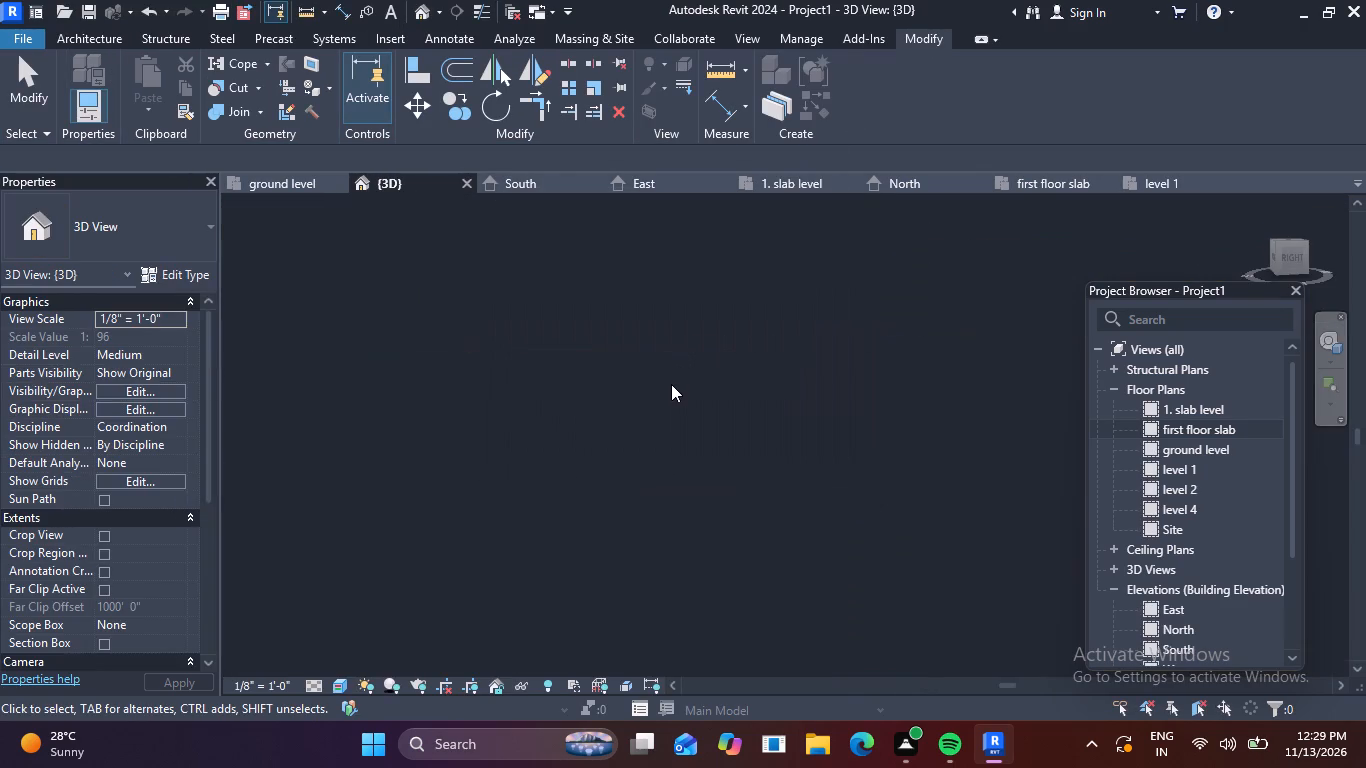
pyautogui.scroll(-11, 671, 384)
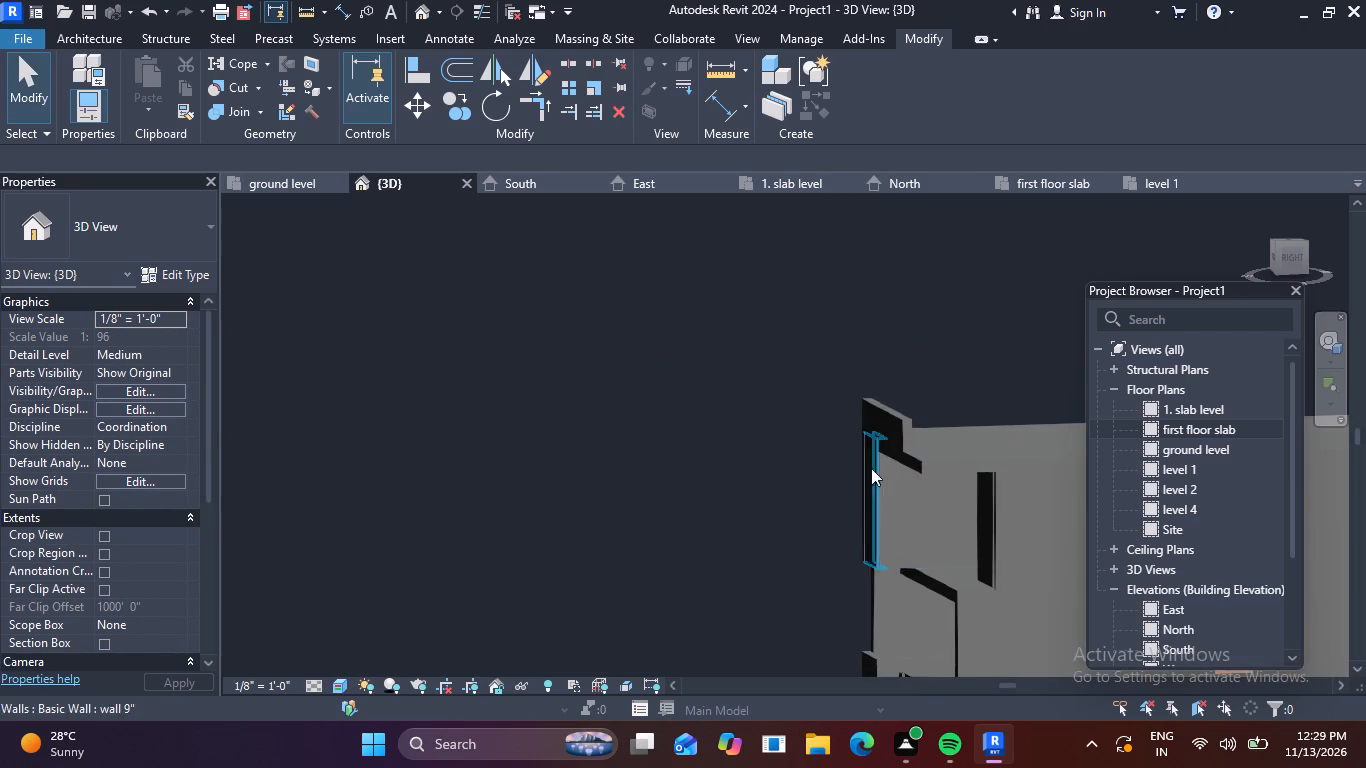
pyautogui.moveTo(811, 440); pyautogui.dragTo(659, 348, button='middle')
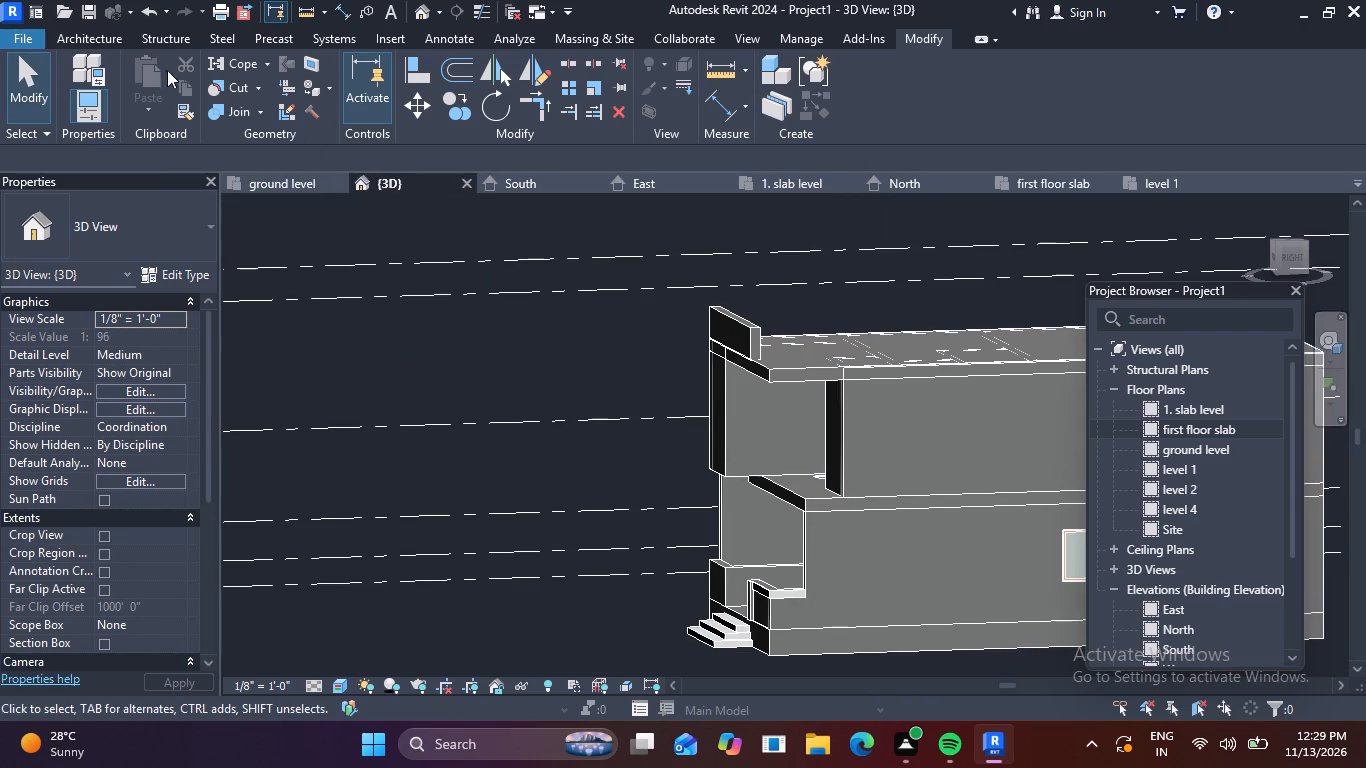
pyautogui.click(90, 38)
pyautogui.click(251, 116)
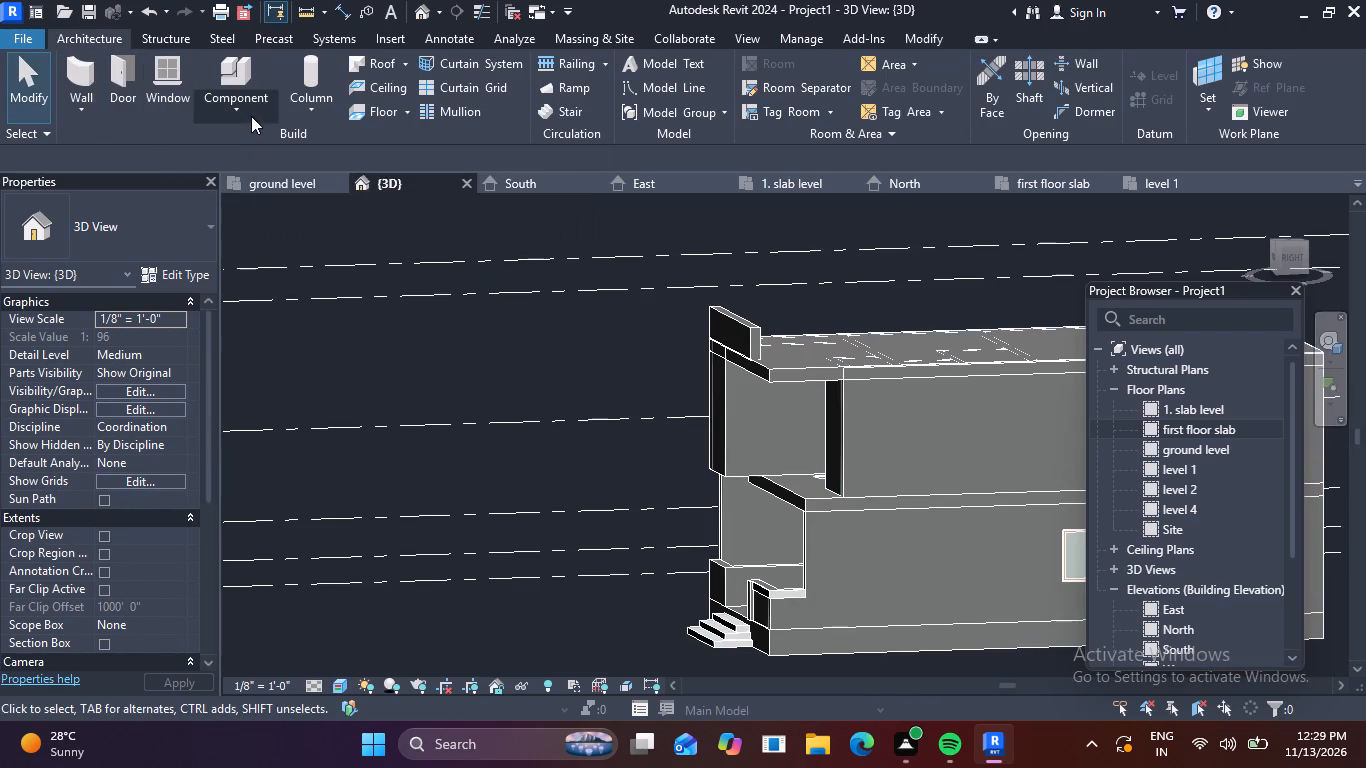
pyautogui.click(271, 185)
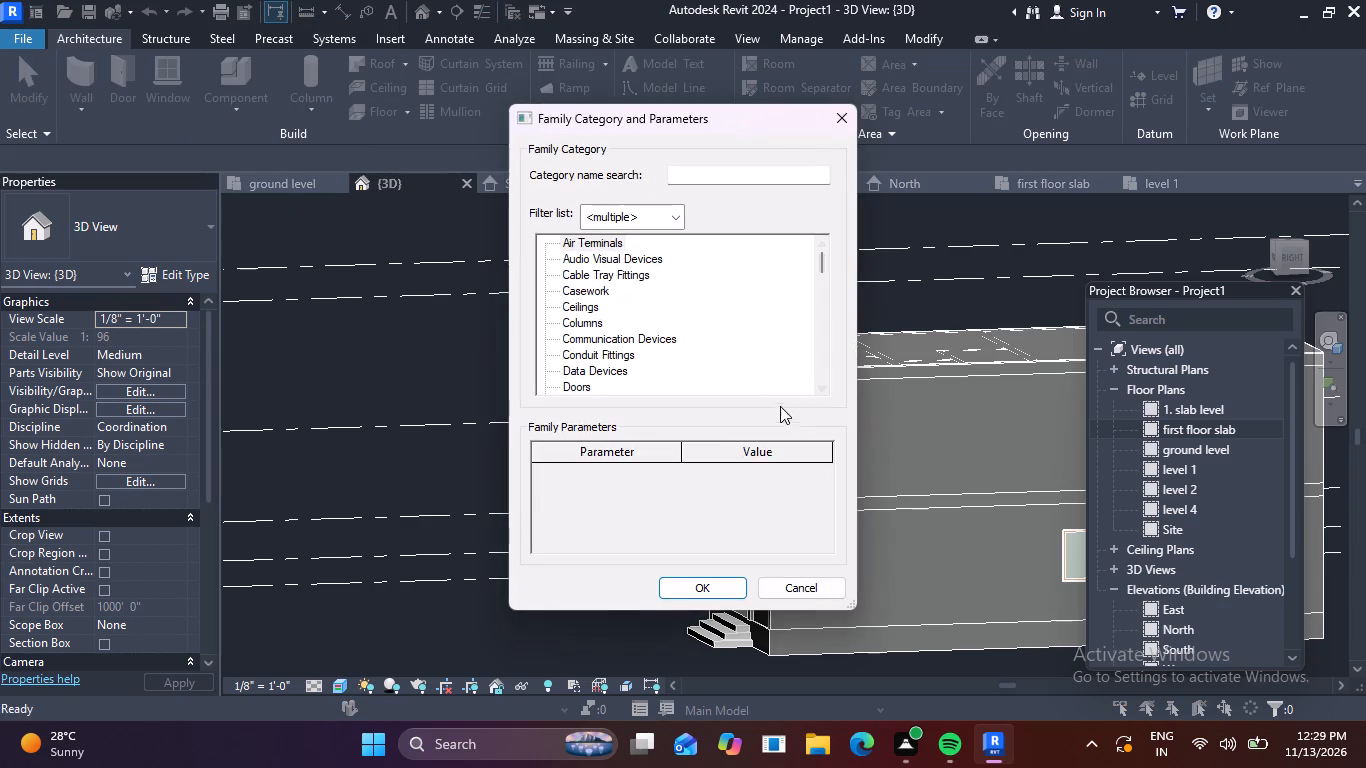
pyautogui.scroll(-9, 715, 315)
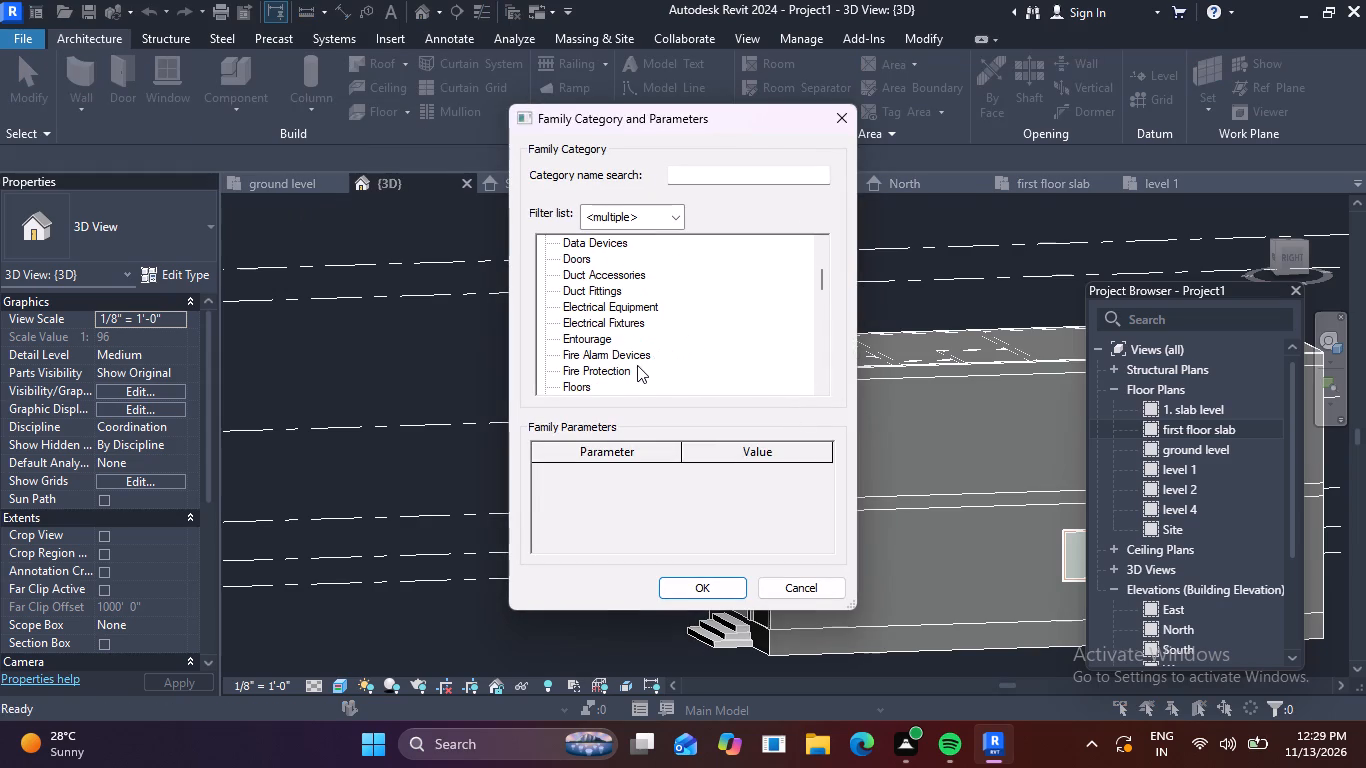
pyautogui.scroll(-3, 637, 365)
pyautogui.click(610, 383)
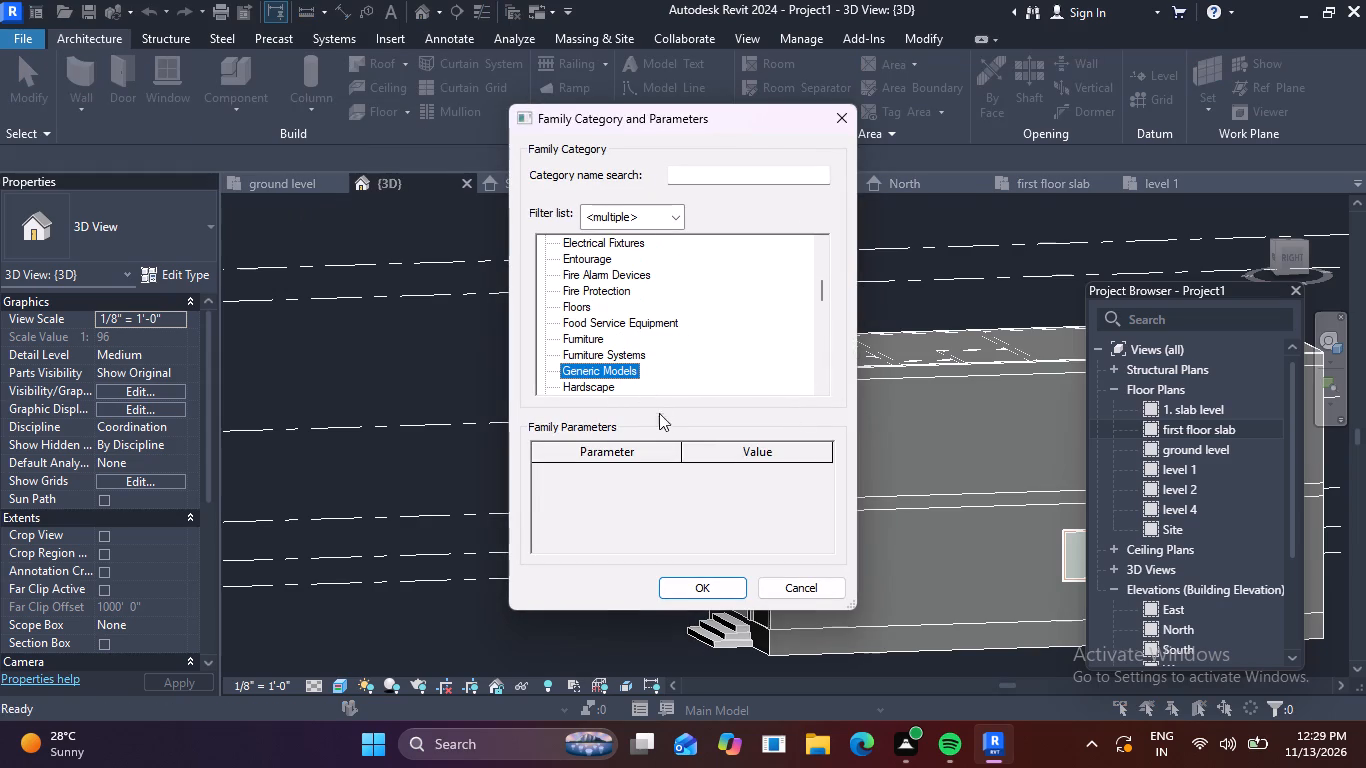
pyautogui.click(708, 589)
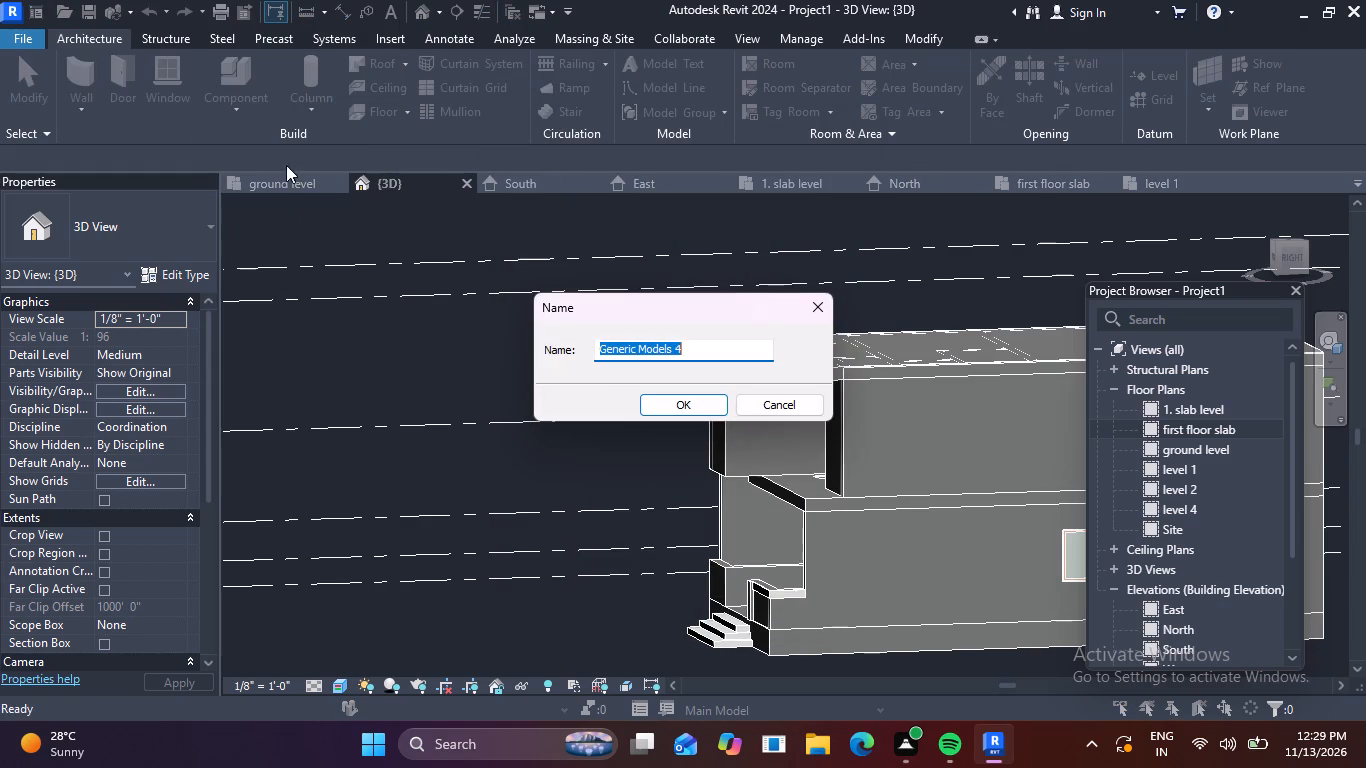
pyautogui.click(689, 407)
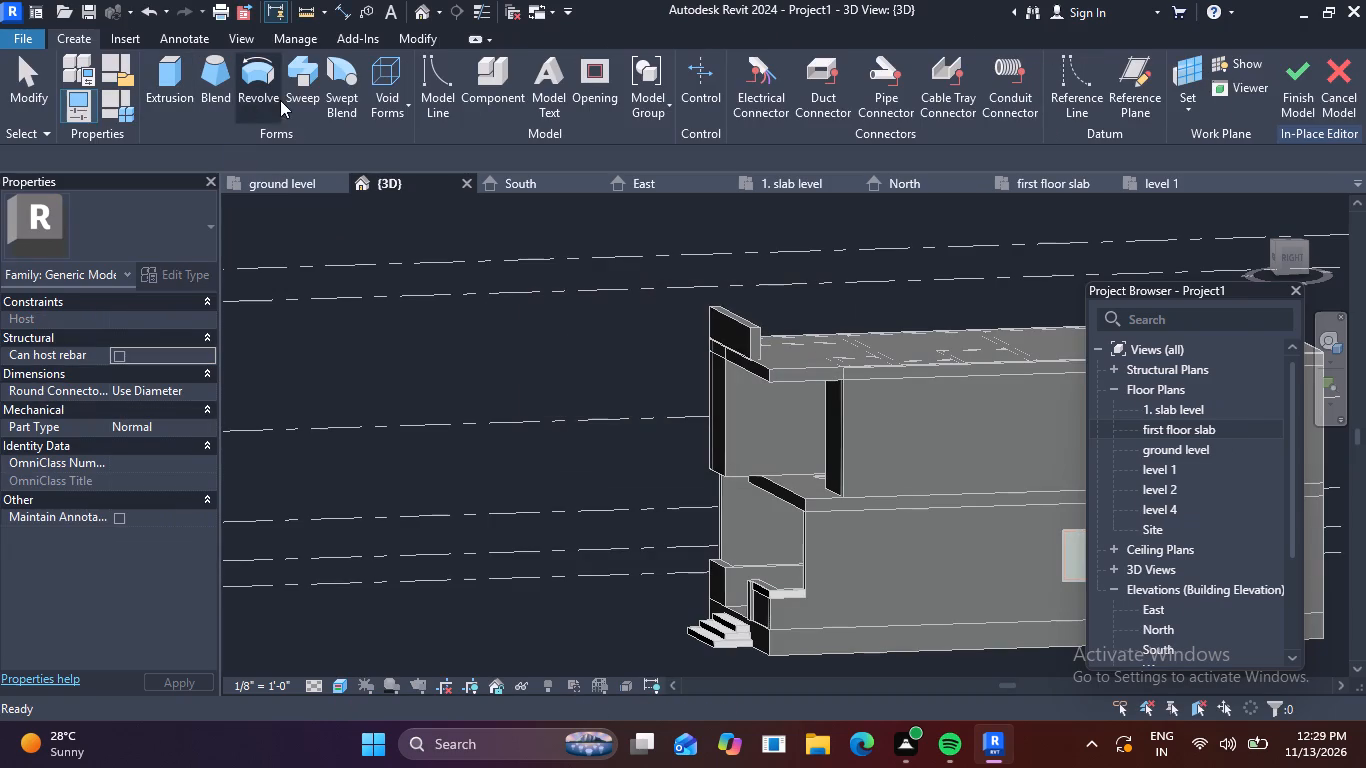
pyautogui.click(313, 73)
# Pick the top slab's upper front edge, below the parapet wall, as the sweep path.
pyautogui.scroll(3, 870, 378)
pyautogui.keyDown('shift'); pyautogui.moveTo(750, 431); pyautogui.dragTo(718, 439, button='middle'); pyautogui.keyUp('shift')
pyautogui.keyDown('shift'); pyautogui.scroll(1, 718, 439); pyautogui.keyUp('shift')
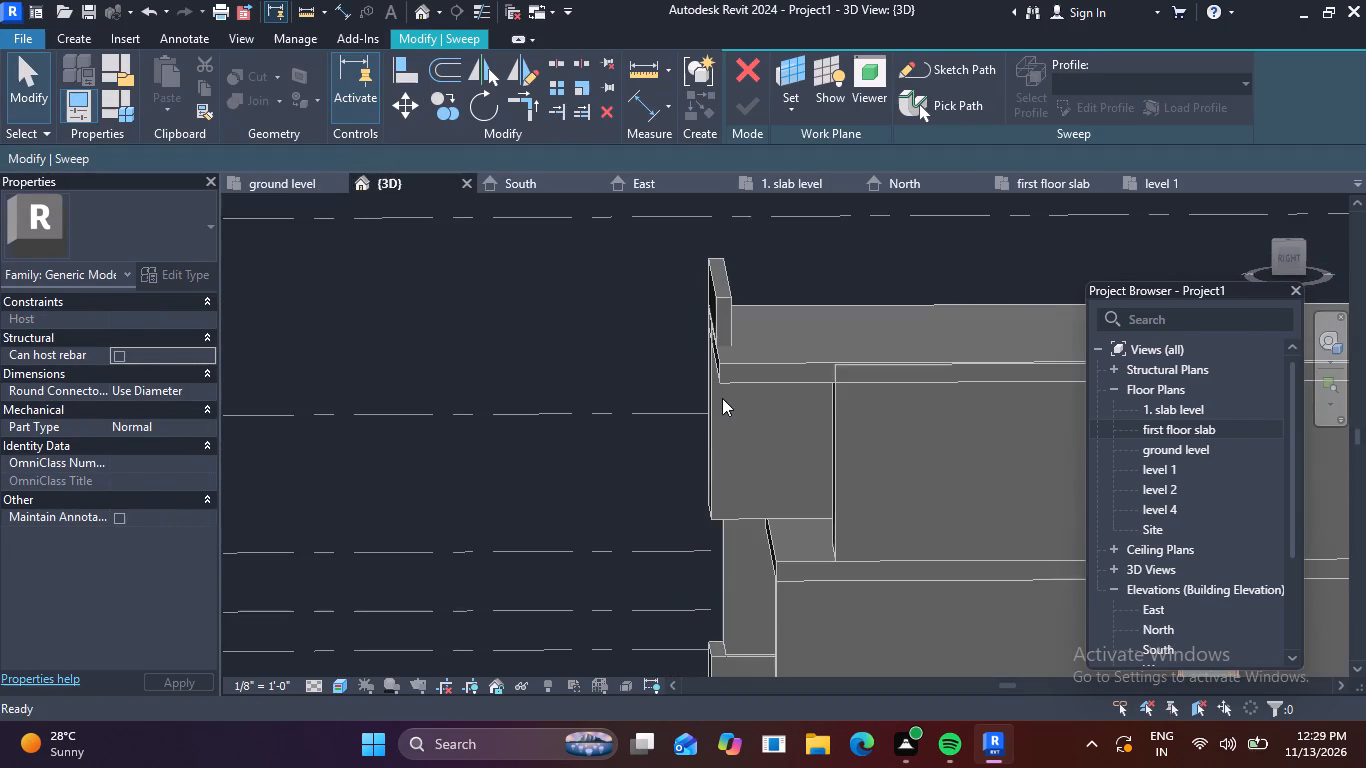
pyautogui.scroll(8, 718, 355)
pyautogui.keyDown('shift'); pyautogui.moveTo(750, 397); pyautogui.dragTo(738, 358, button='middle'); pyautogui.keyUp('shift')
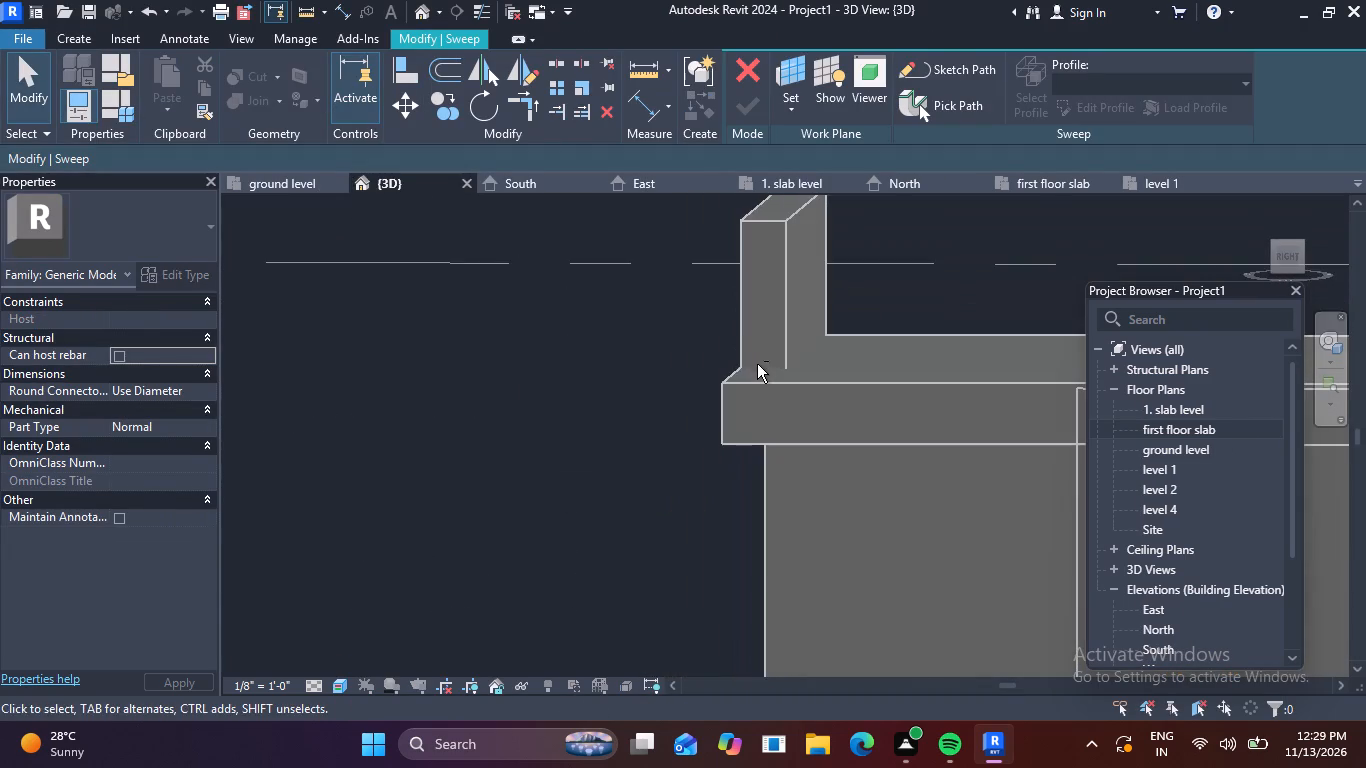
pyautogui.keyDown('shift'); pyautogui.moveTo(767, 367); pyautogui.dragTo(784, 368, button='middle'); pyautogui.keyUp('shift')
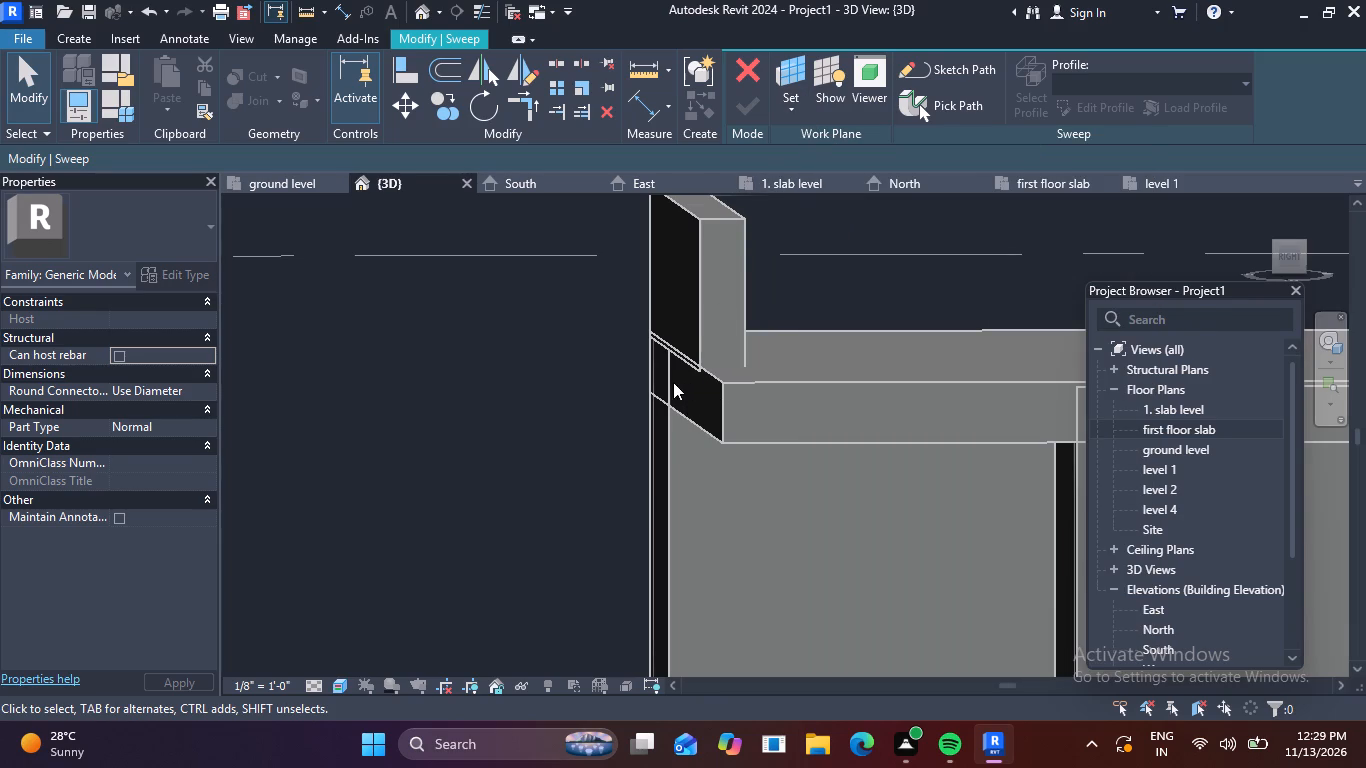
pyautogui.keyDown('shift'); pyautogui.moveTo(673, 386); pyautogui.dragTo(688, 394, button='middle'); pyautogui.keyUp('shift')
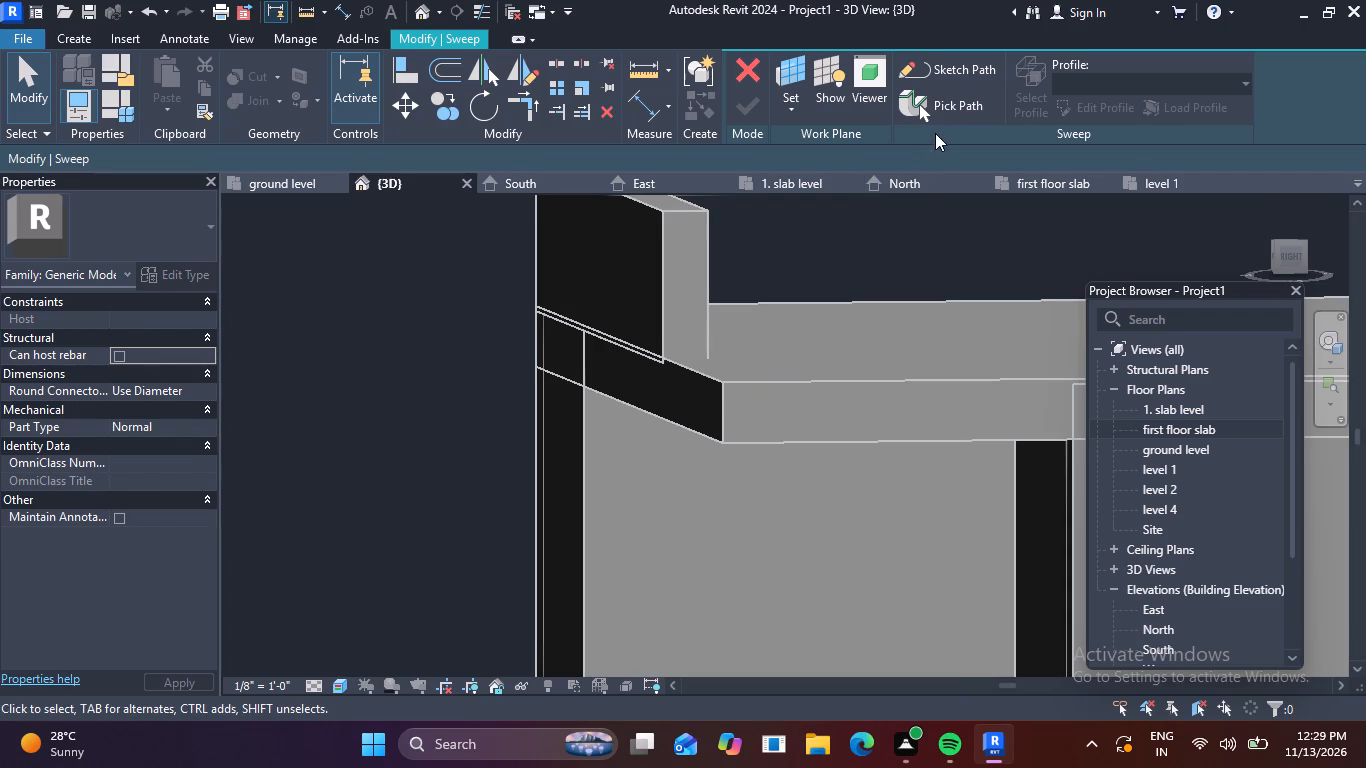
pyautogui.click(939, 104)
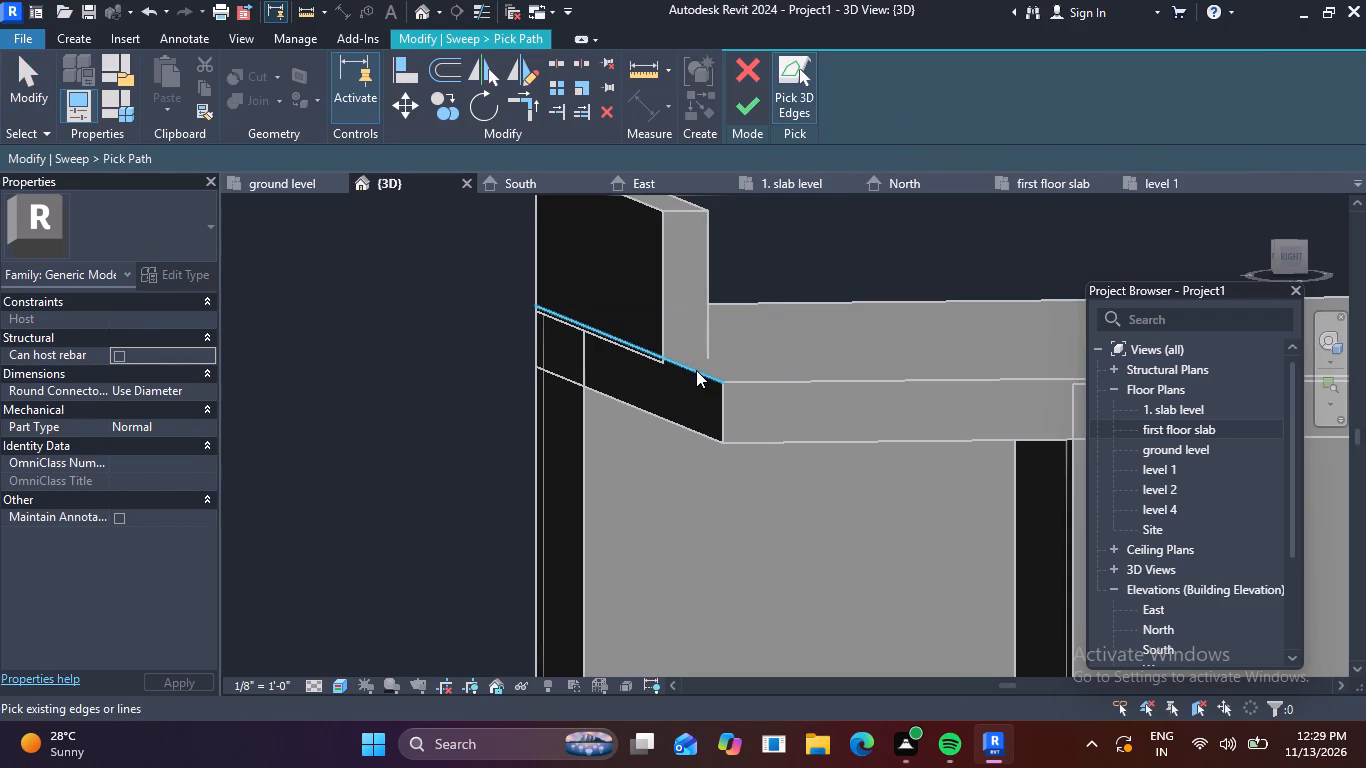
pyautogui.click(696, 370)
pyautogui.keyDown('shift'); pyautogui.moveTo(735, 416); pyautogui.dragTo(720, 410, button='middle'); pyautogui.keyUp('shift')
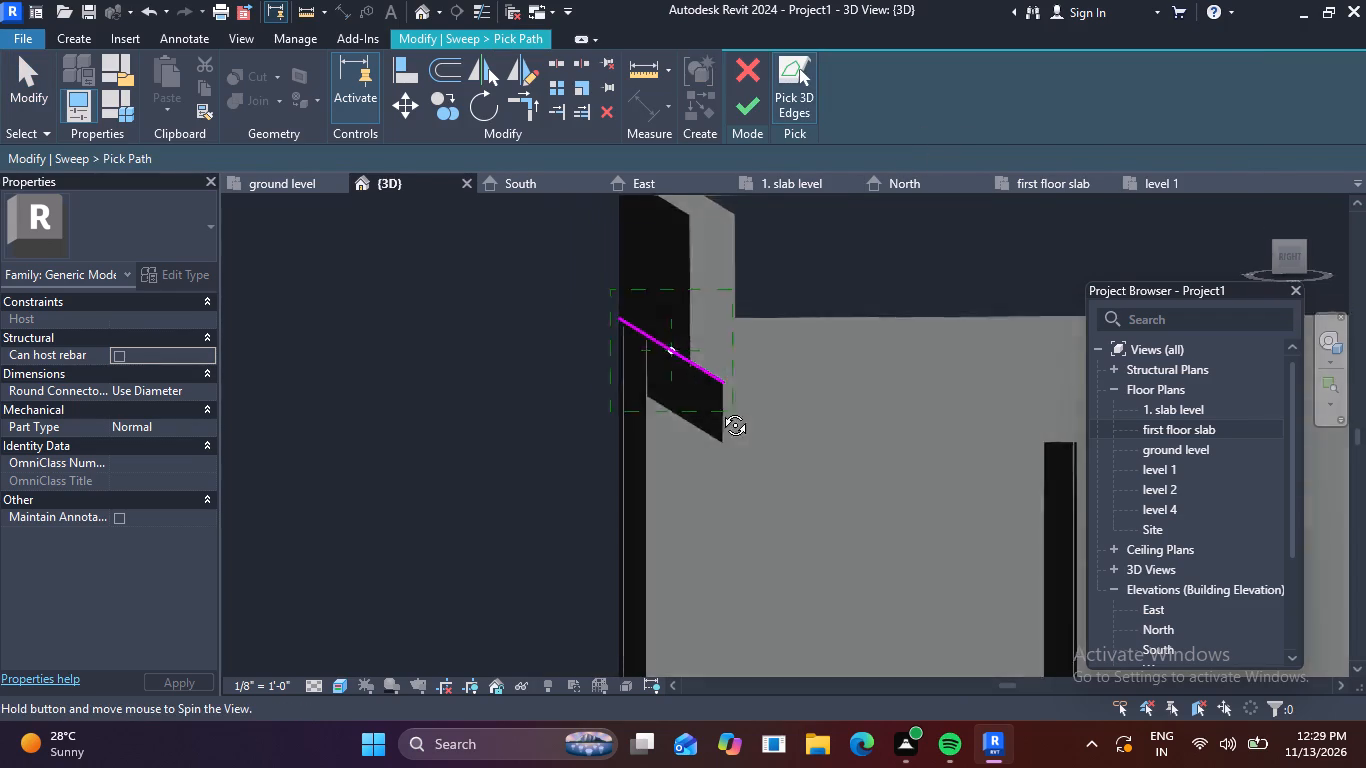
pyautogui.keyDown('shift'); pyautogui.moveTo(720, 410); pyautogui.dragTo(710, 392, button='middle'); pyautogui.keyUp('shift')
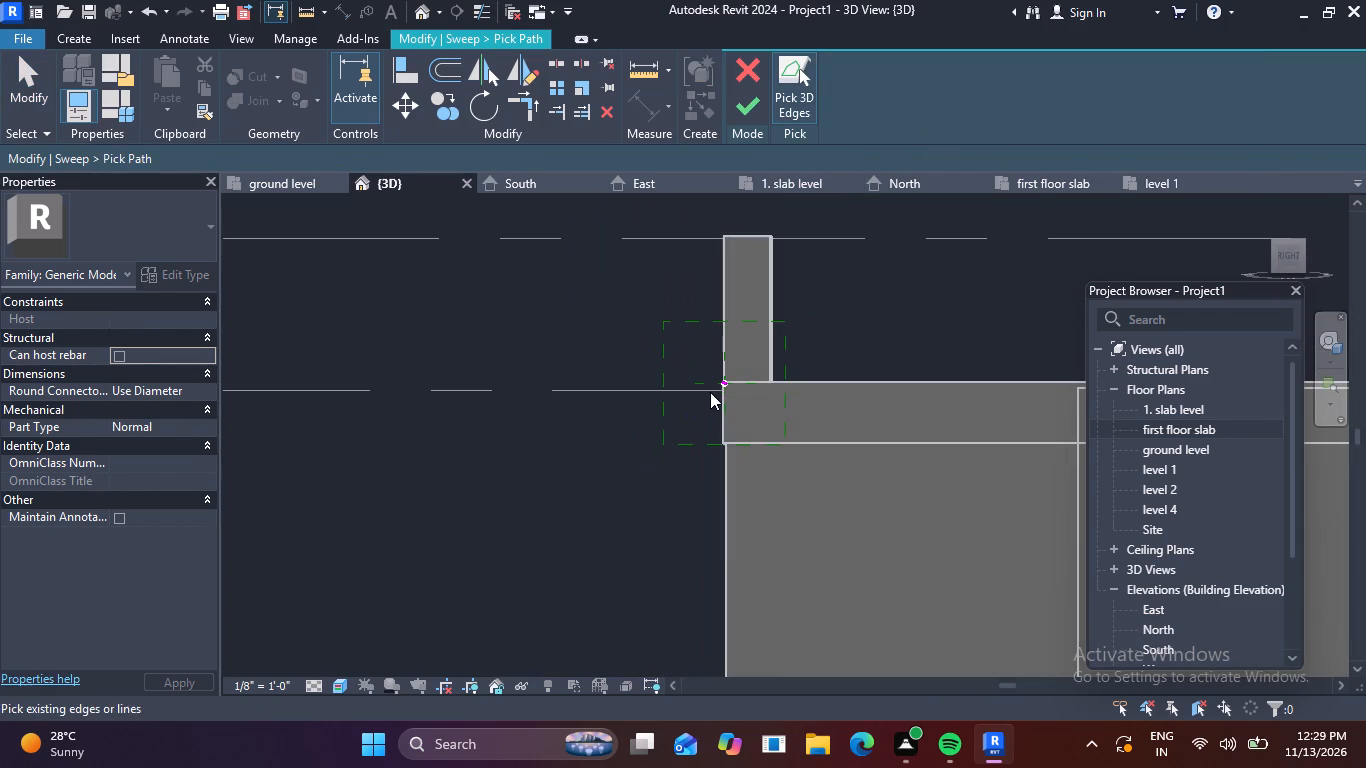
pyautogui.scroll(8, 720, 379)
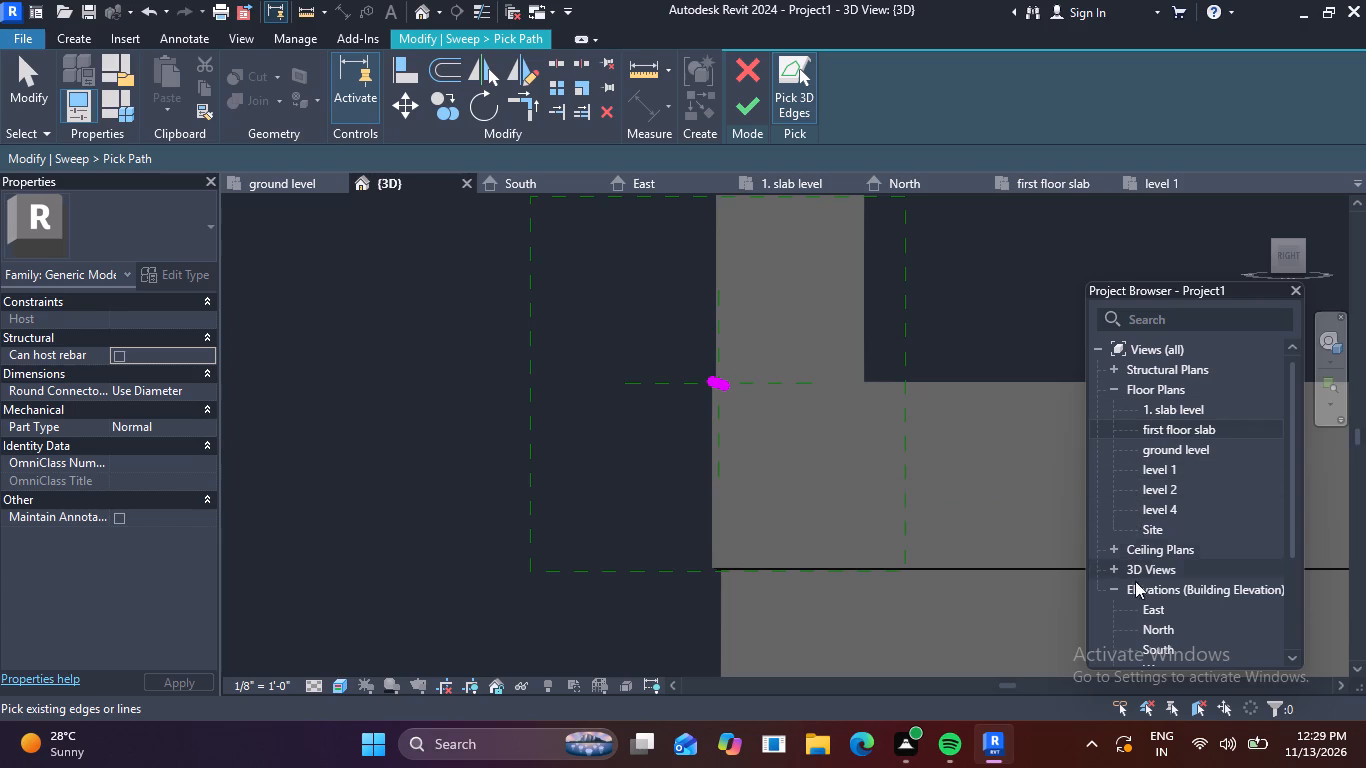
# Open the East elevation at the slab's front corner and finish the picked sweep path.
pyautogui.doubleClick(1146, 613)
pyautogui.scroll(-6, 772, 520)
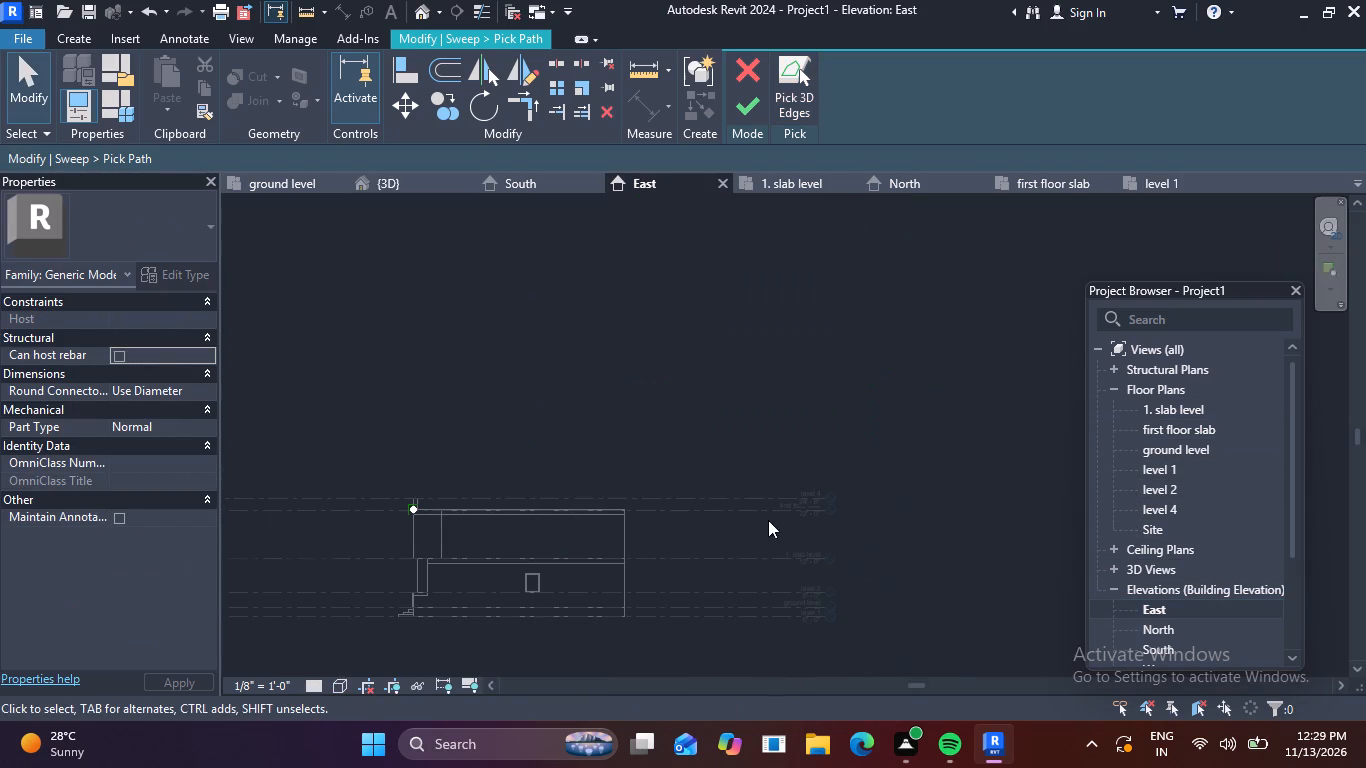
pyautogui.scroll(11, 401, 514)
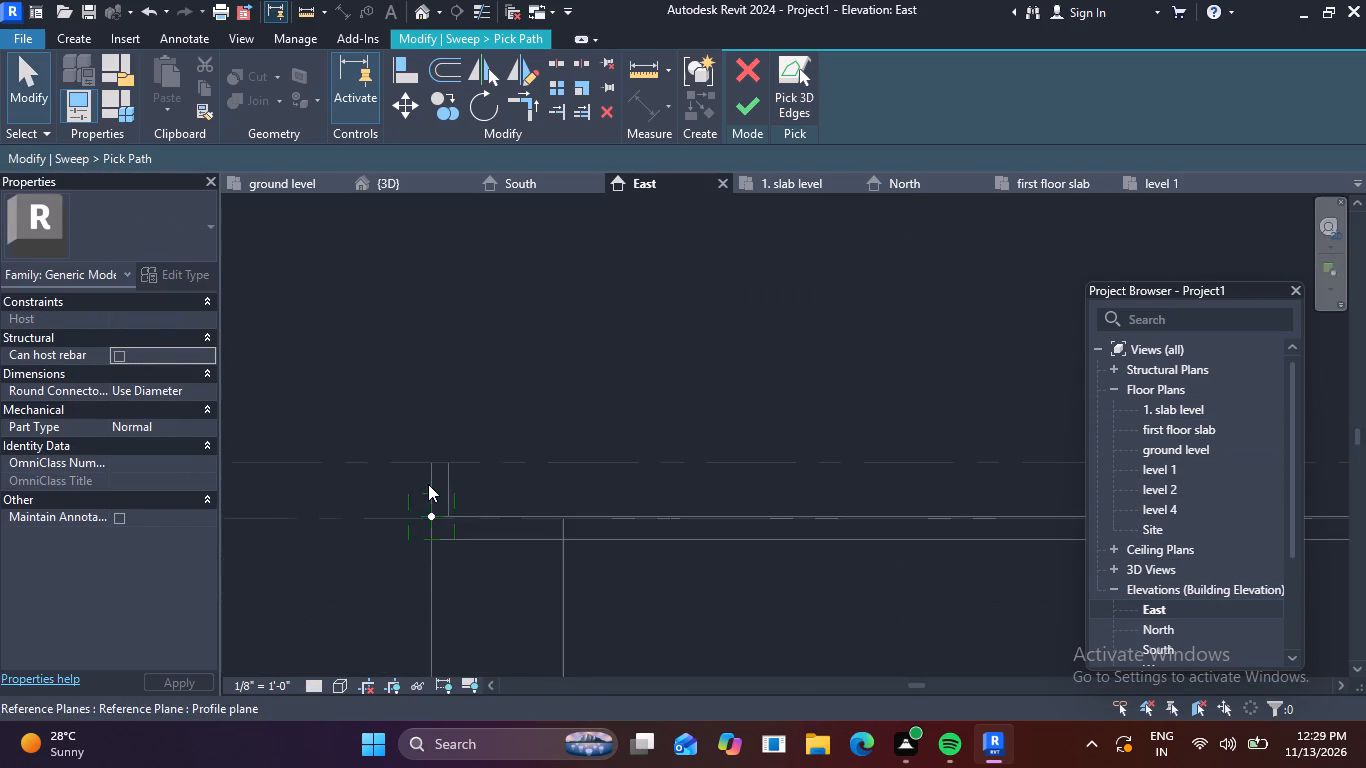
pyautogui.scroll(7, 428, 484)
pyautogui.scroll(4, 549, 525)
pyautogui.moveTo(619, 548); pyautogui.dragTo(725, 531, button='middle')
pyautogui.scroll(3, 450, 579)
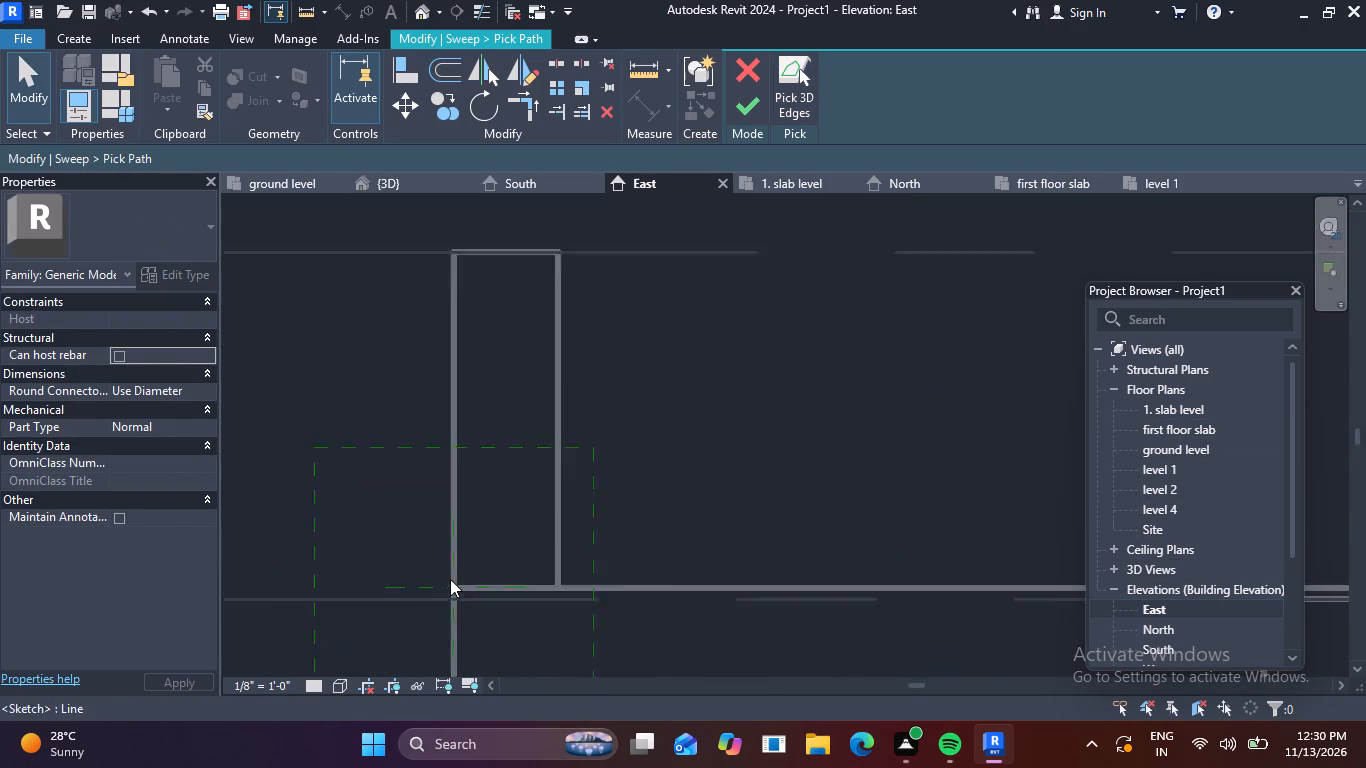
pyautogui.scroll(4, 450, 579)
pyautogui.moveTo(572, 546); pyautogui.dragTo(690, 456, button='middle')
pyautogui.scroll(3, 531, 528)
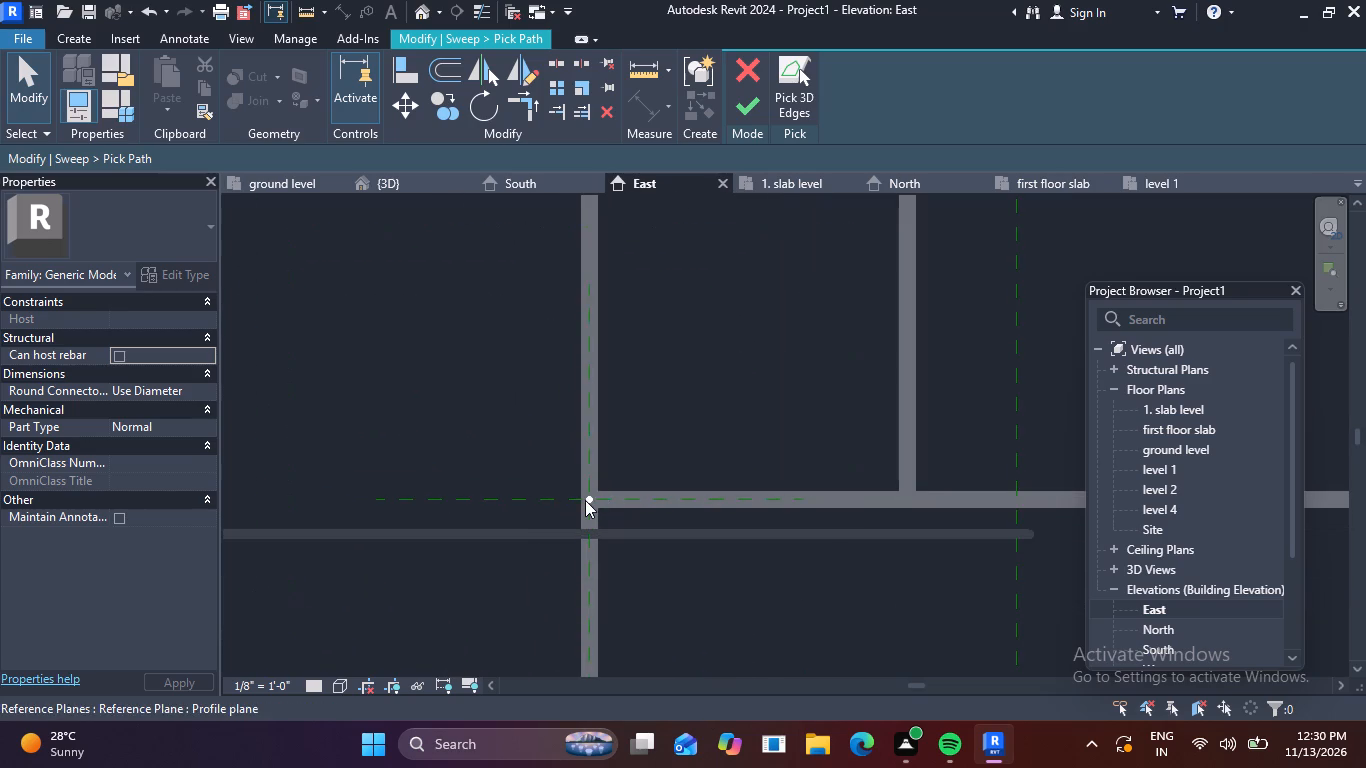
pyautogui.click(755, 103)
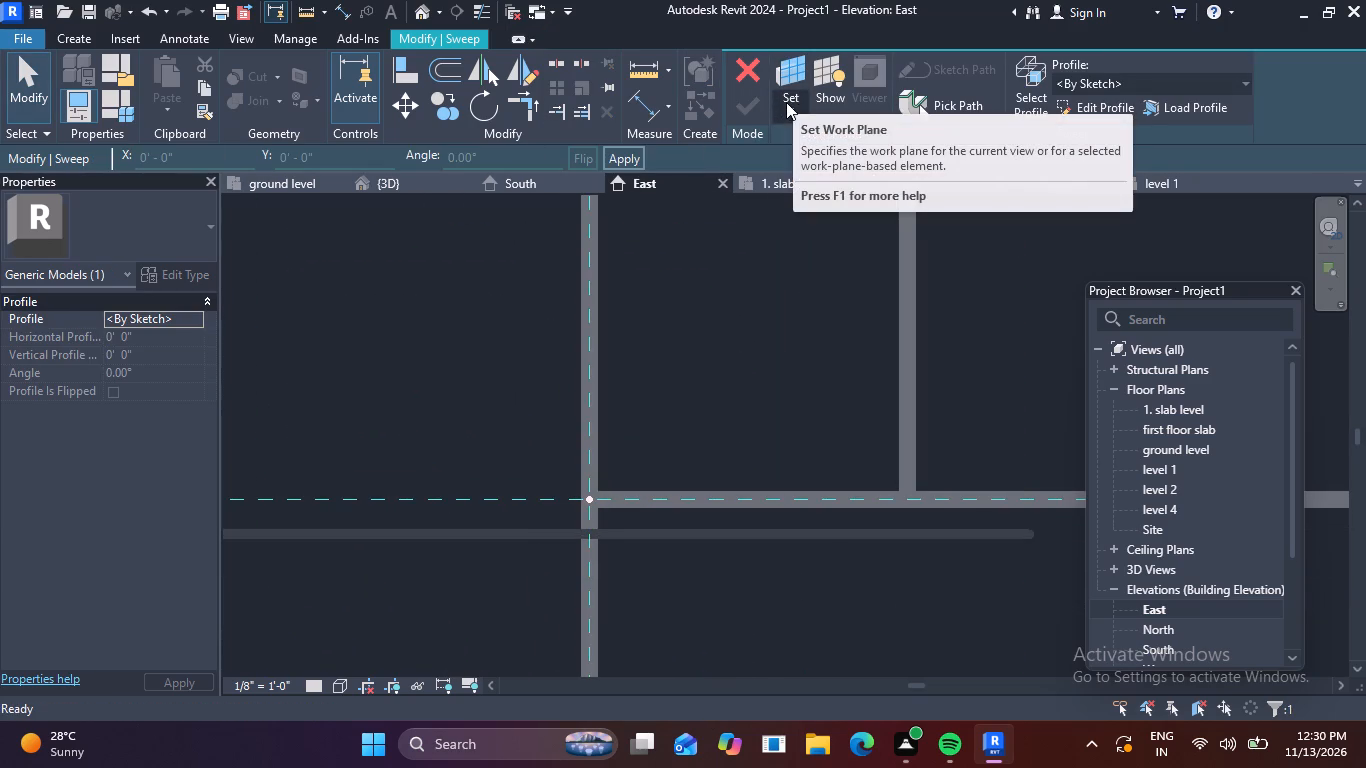
# Return to the 3D view and examine where the sweep's profile plane sits along the slab's front edge.
pyautogui.click(794, 108)
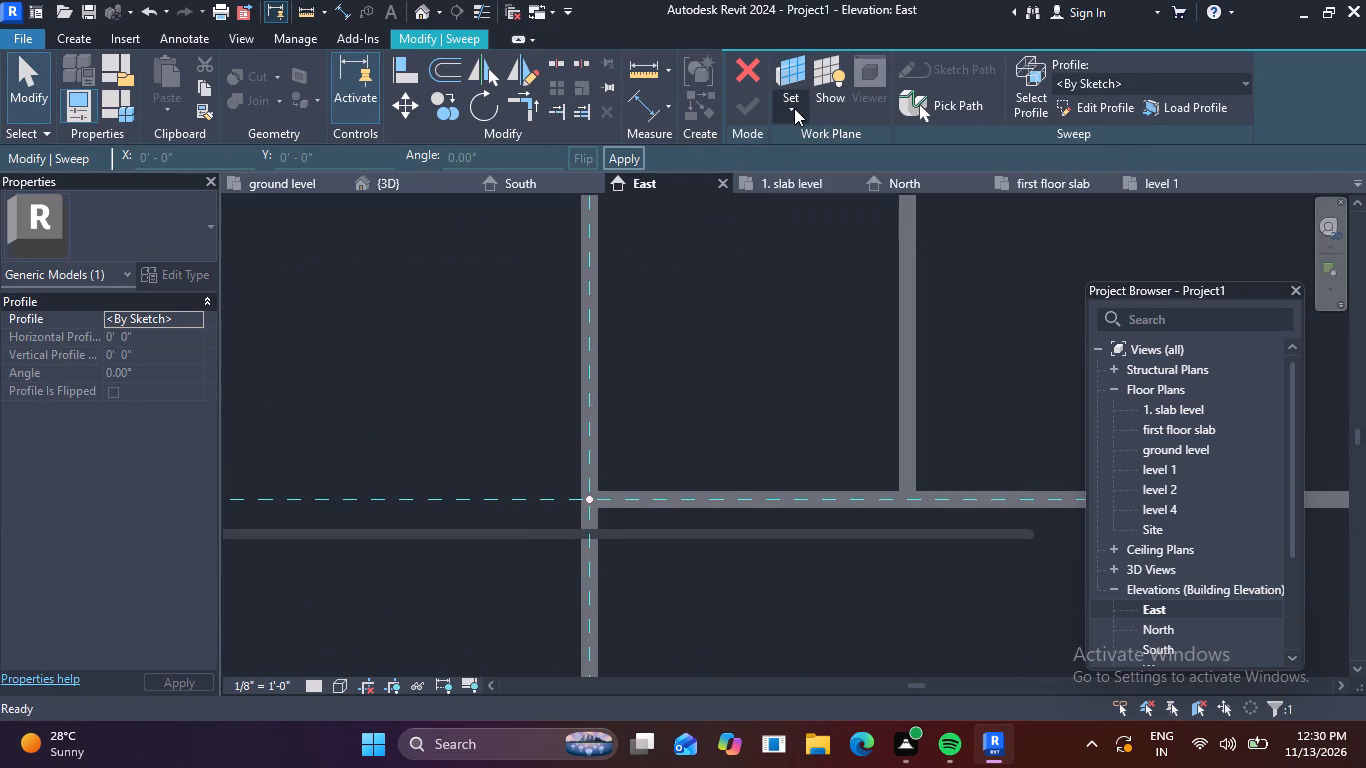
pyautogui.click(790, 107)
pyautogui.scroll(-3, 588, 264)
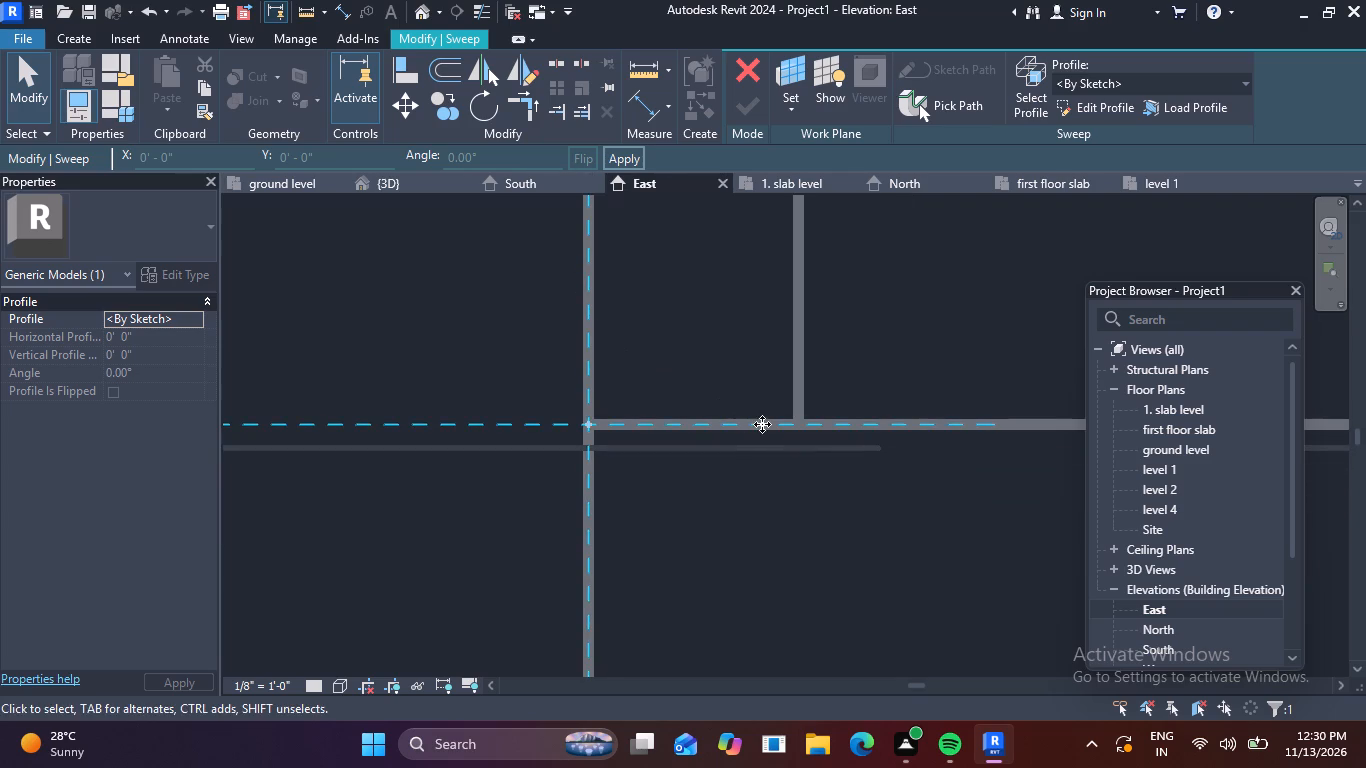
pyautogui.click(393, 183)
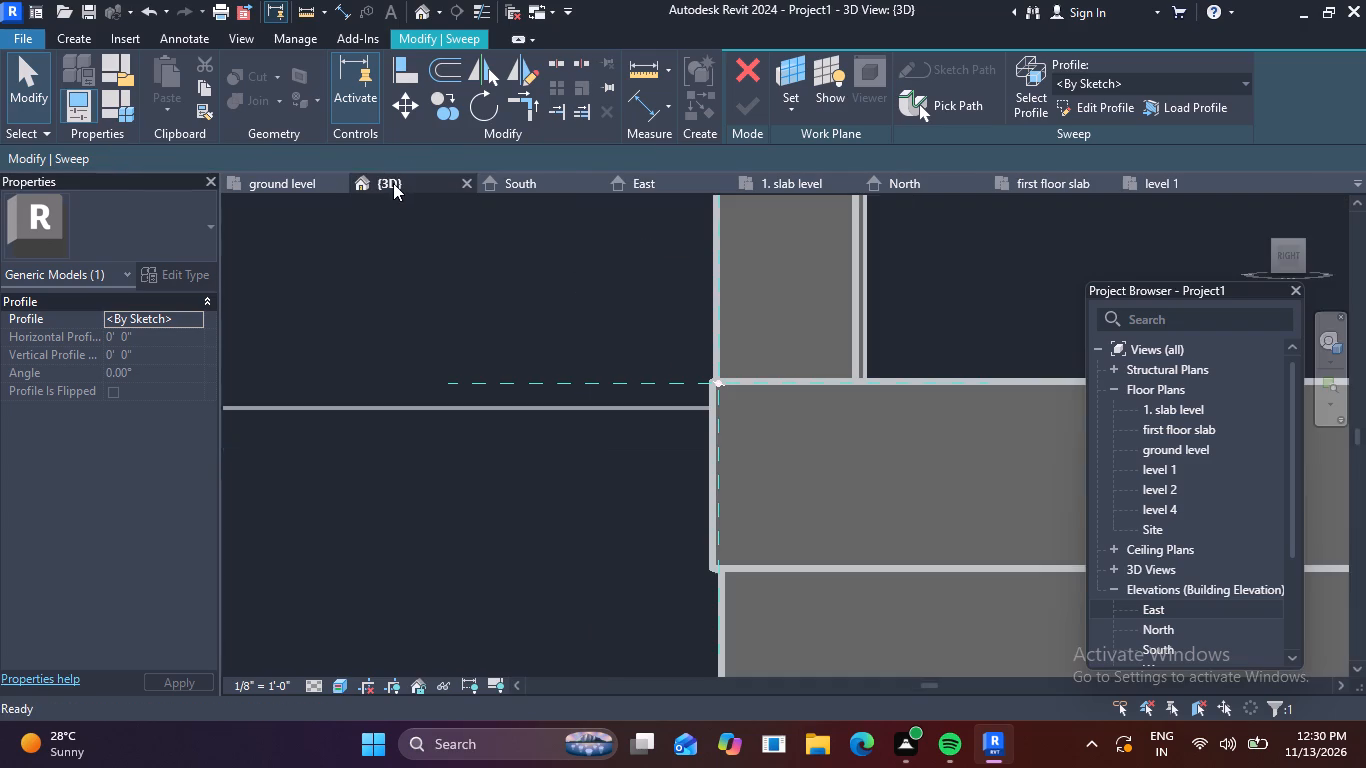
pyautogui.scroll(-5, 619, 368)
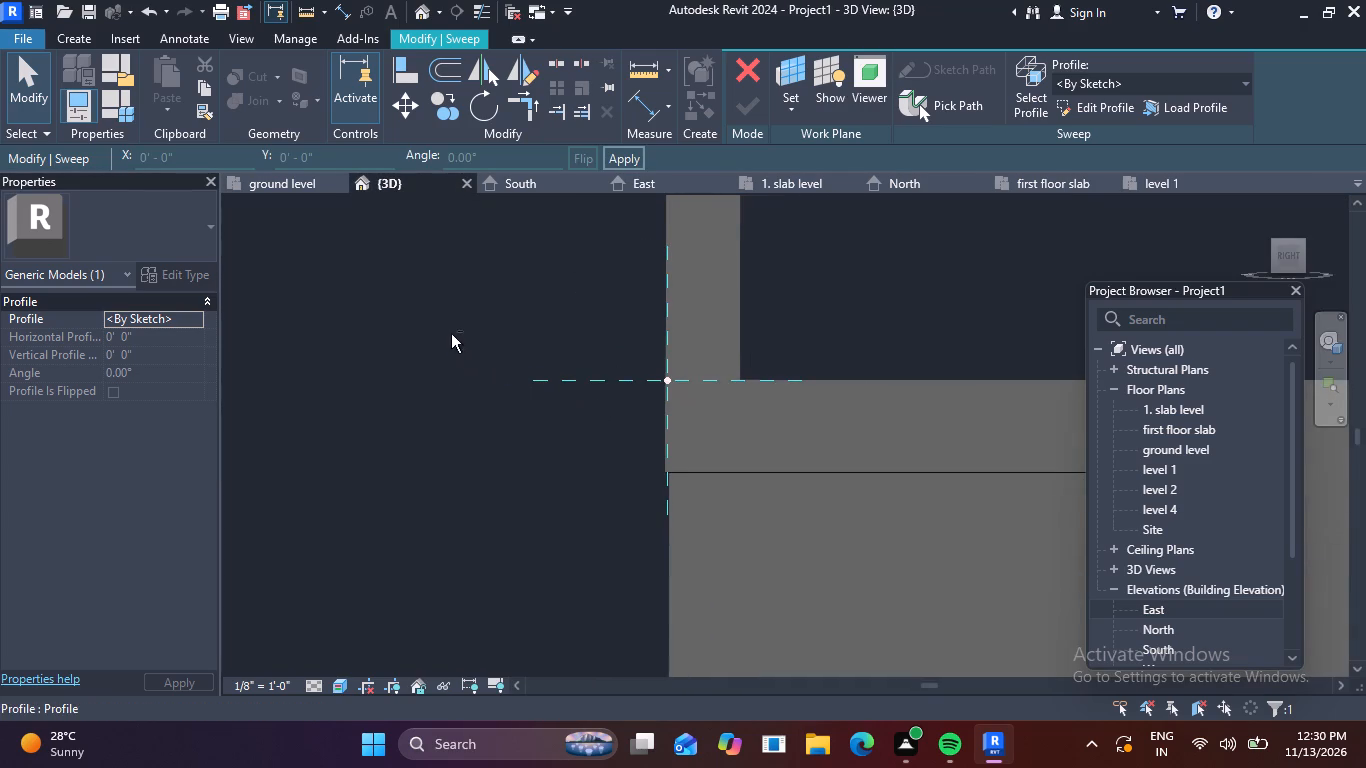
pyautogui.keyDown('shift'); pyautogui.moveTo(451, 334); pyautogui.dragTo(533, 415, button='middle'); pyautogui.keyUp('shift')
pyautogui.scroll(-2, 741, 368)
pyautogui.moveTo(769, 401); pyautogui.dragTo(607, 352, button='middle')
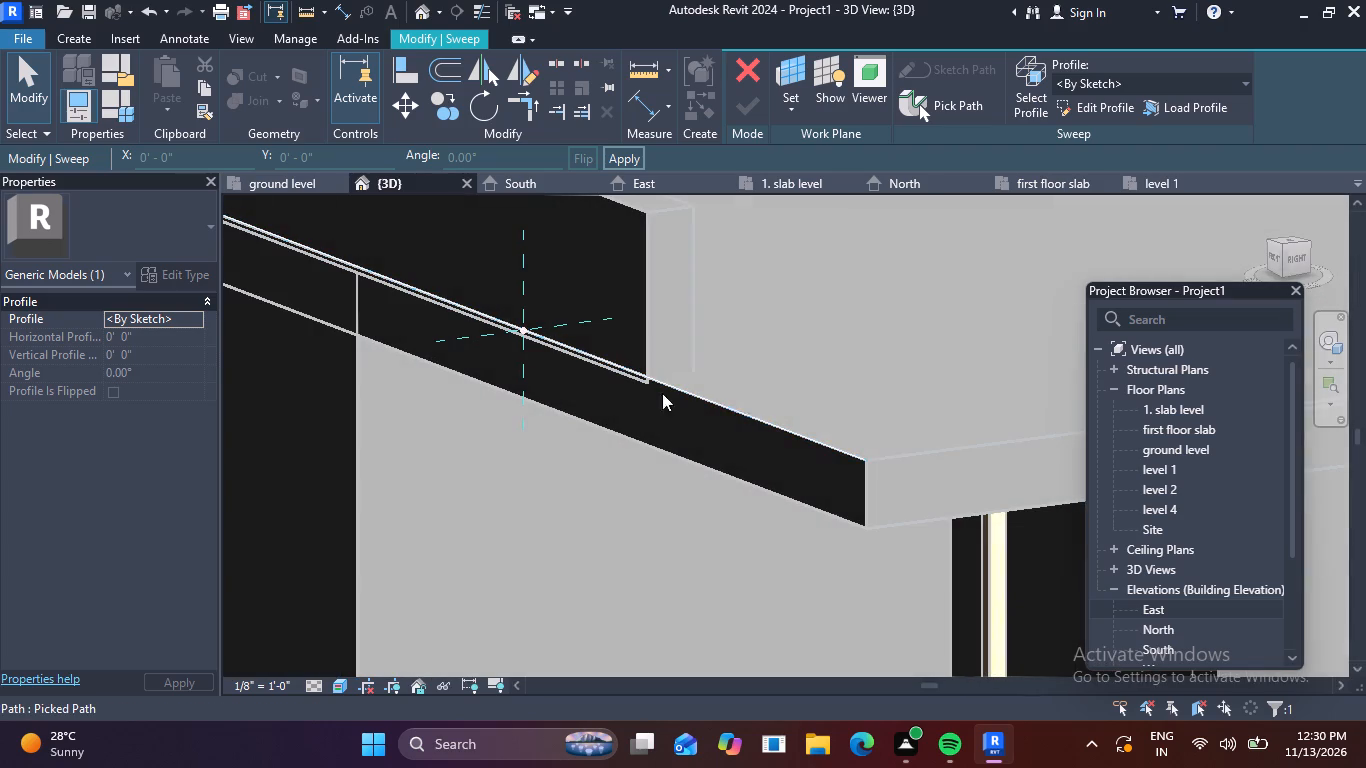
pyautogui.click(916, 453)
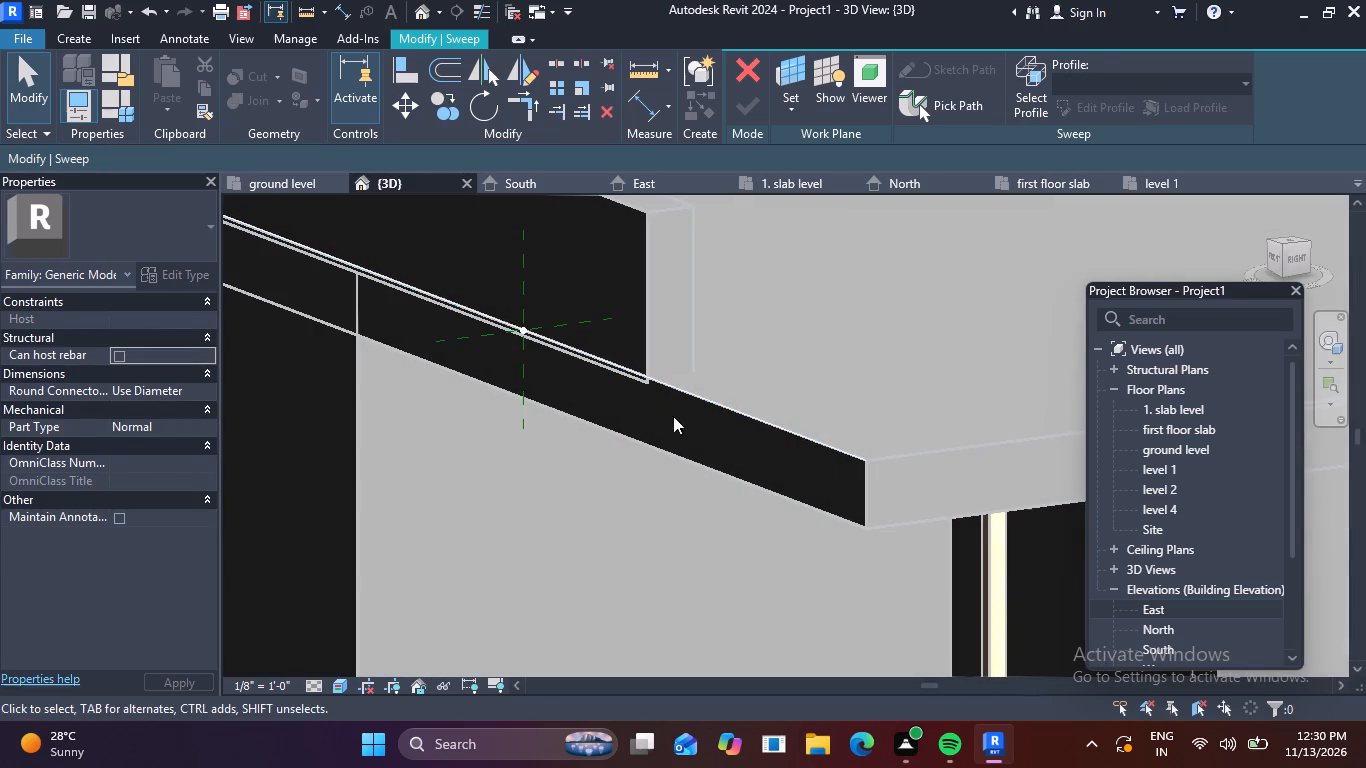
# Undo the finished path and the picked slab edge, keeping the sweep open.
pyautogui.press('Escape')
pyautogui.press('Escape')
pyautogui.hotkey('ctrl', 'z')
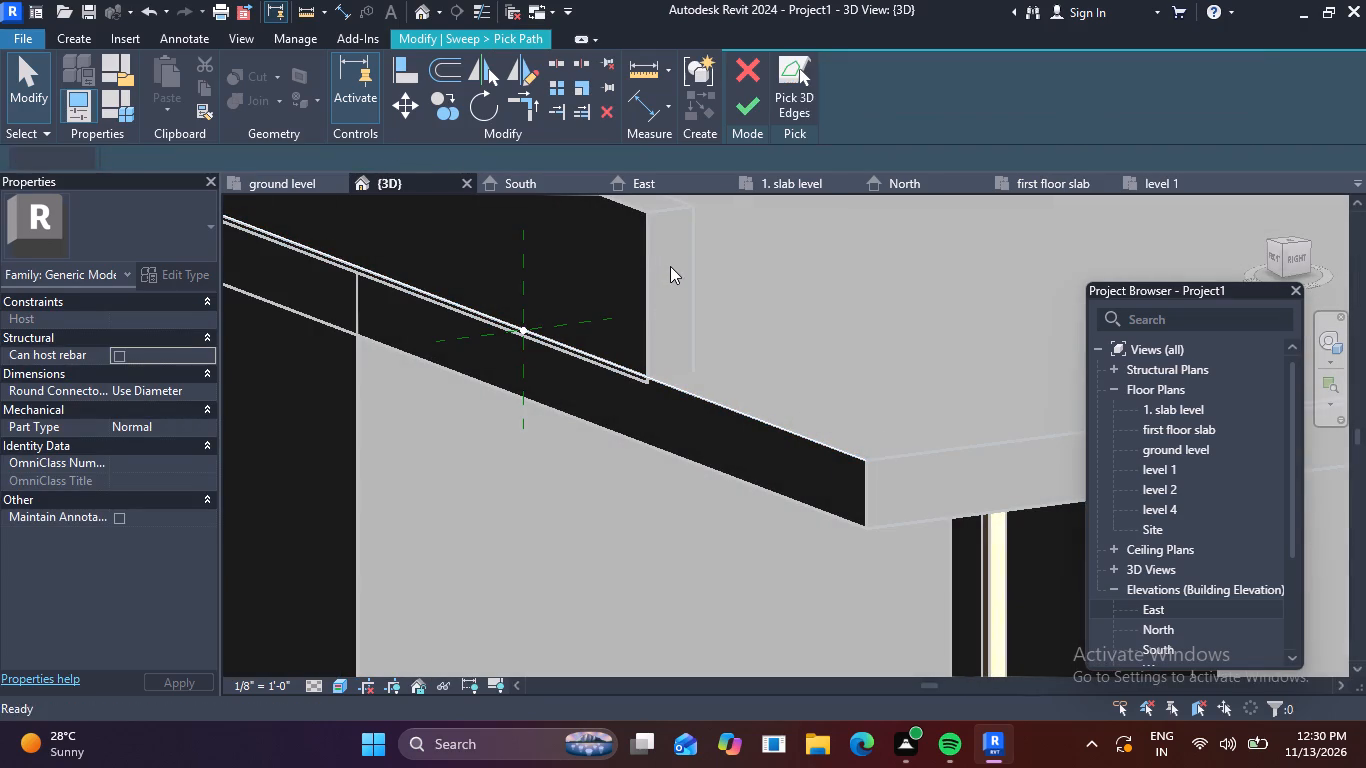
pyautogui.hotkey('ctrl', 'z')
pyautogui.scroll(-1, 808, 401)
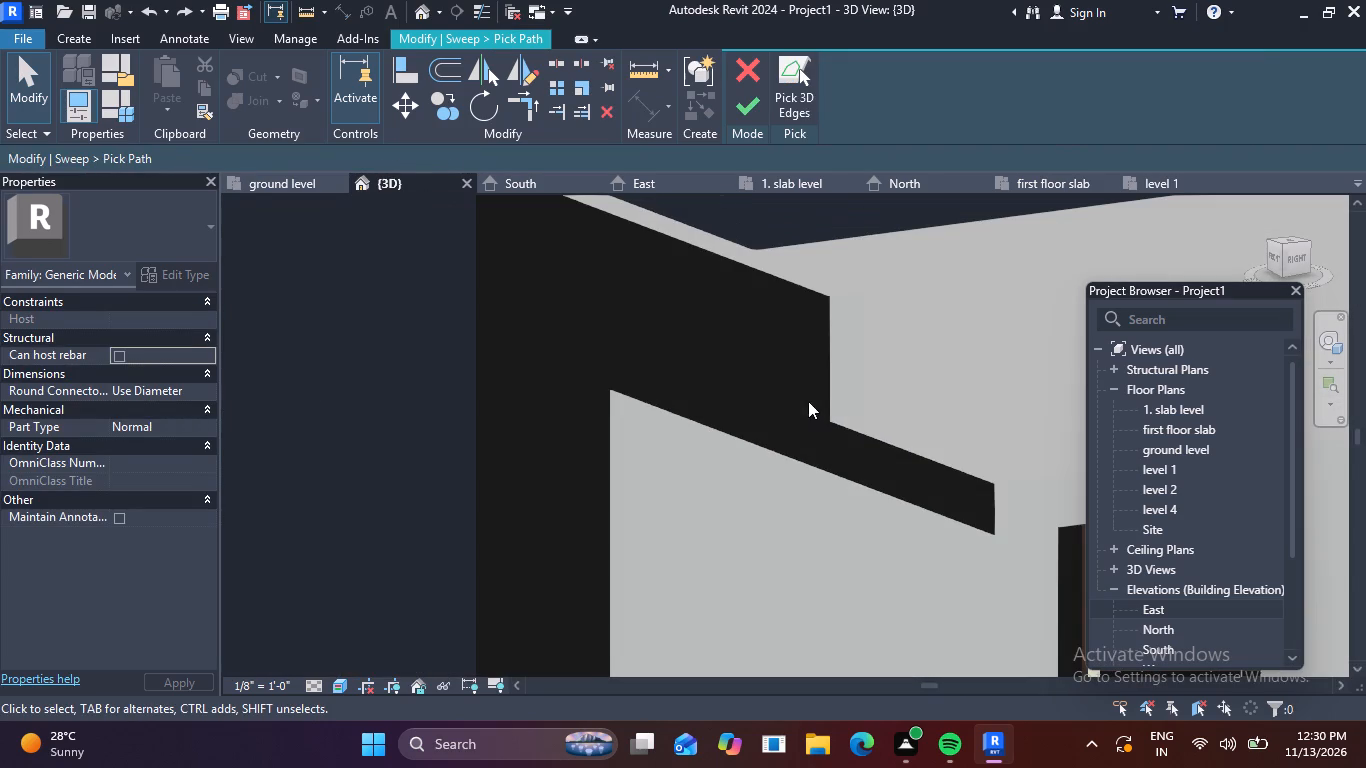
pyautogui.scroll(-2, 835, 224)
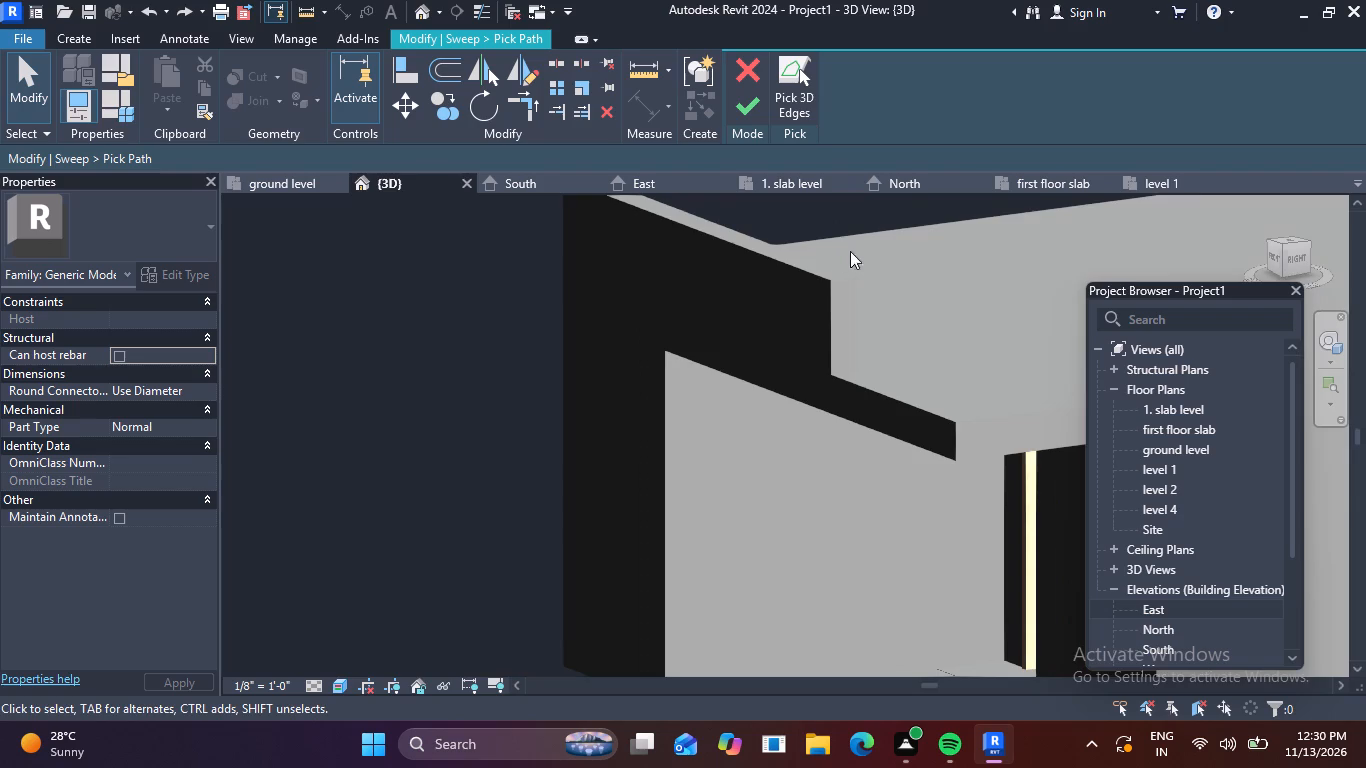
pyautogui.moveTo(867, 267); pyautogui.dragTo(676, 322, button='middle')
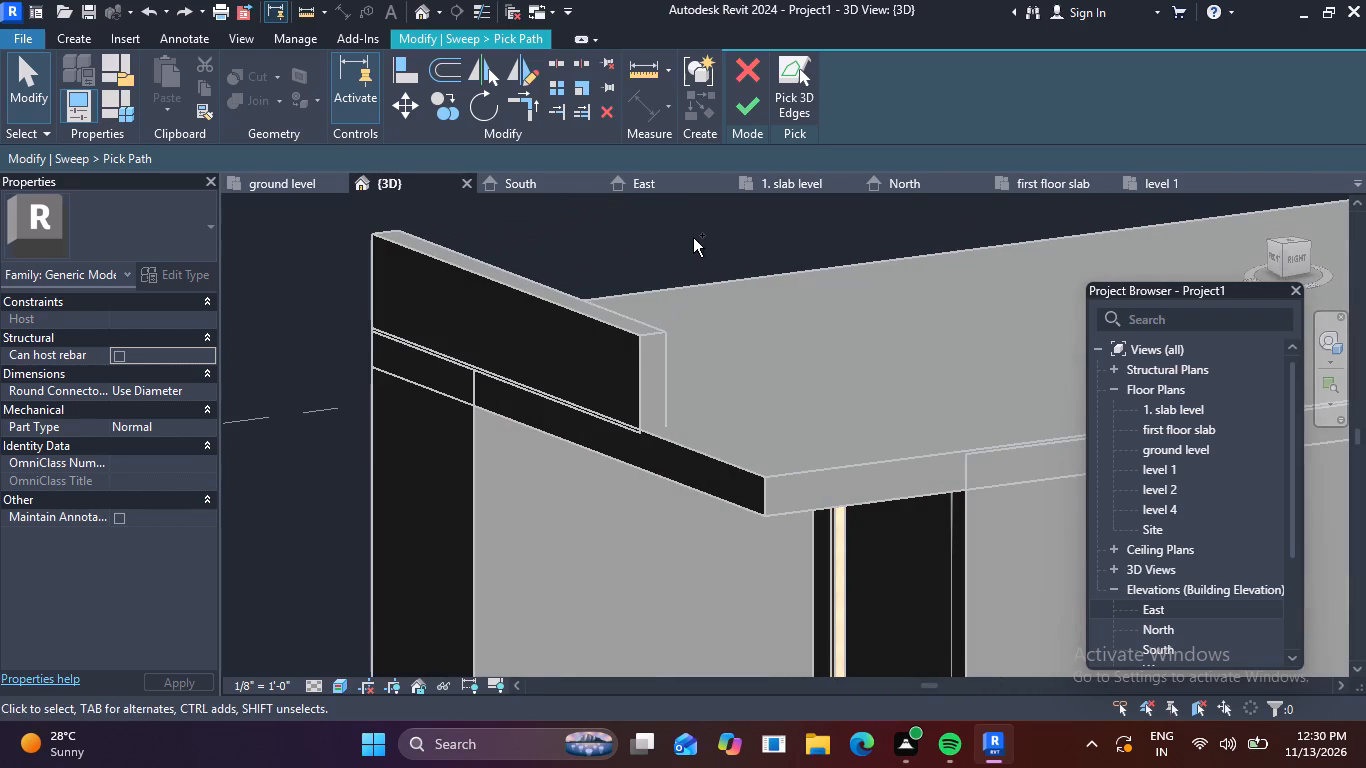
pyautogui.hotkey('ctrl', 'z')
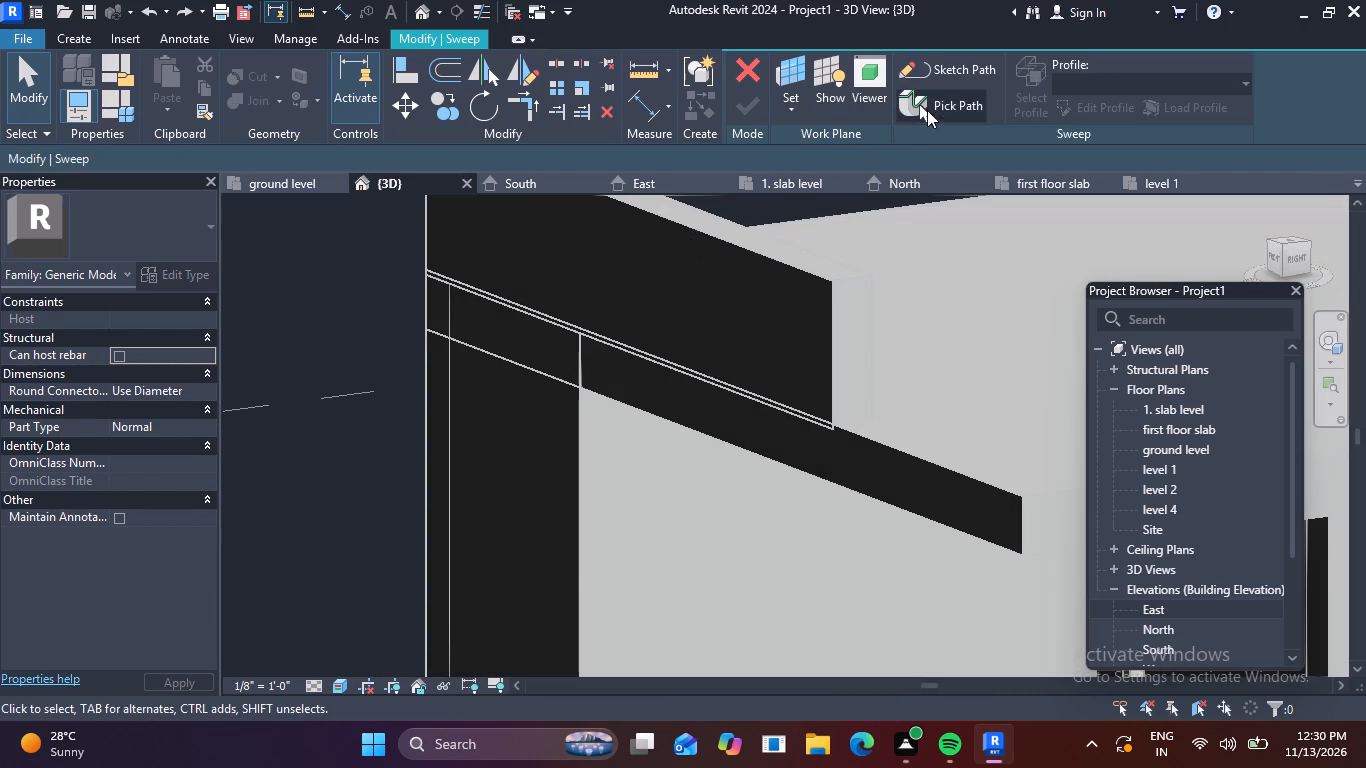
# Pick the top slab's upper front edge and the adjoining upper right-side edge as the sweep path.
pyautogui.click(935, 104)
pyautogui.scroll(-1, 931, 405)
pyautogui.moveTo(928, 422); pyautogui.dragTo(768, 400, button='middle')
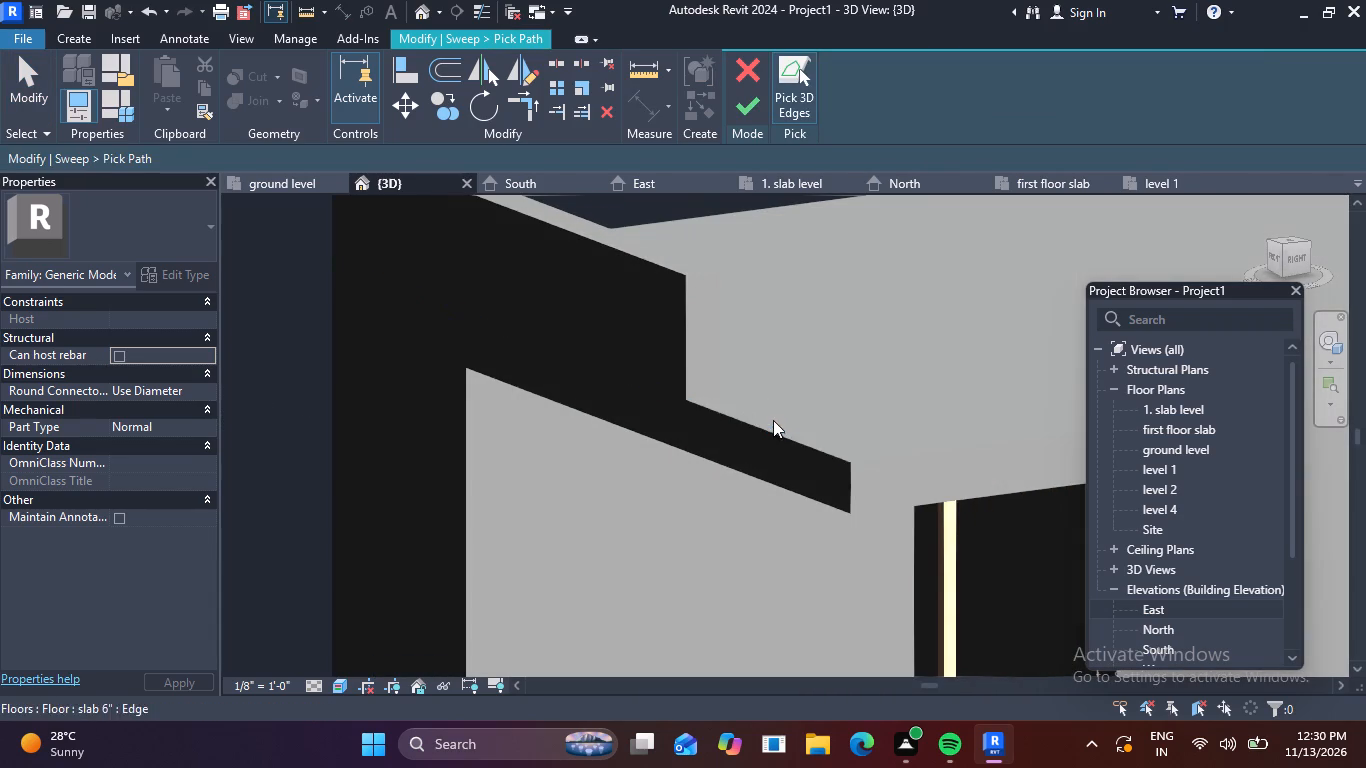
pyautogui.click(770, 434)
pyautogui.scroll(-2, 931, 383)
pyautogui.moveTo(908, 389); pyautogui.dragTo(723, 350, button='middle')
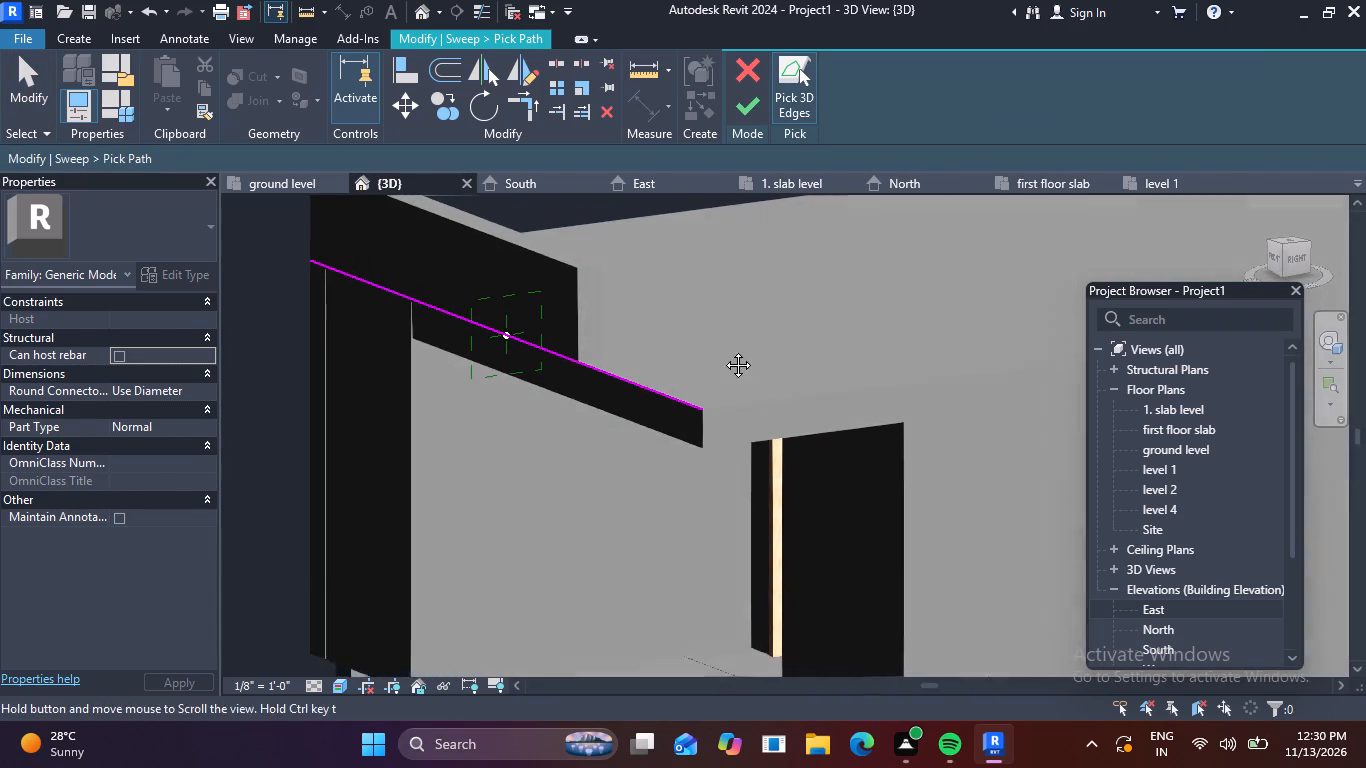
pyautogui.moveTo(723, 350); pyautogui.dragTo(720, 350, button='middle')
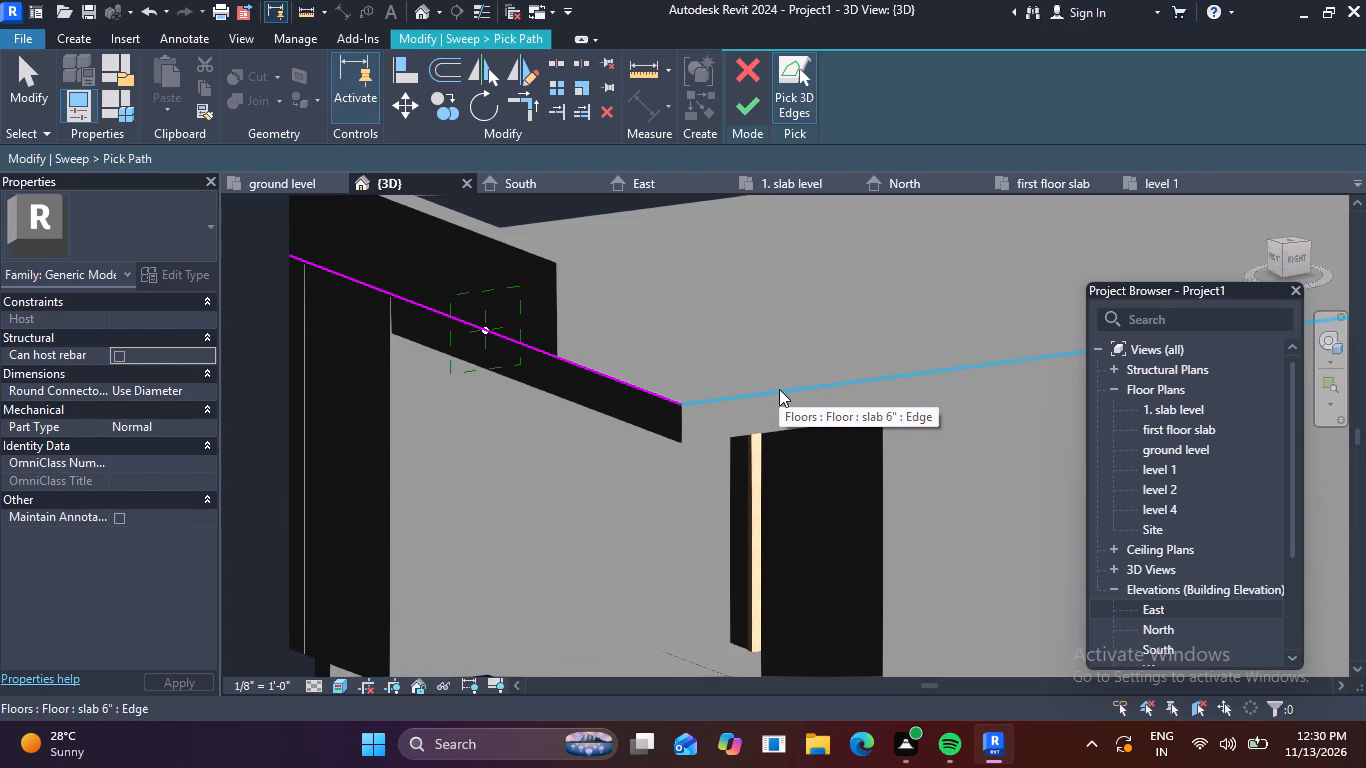
pyautogui.click(779, 389)
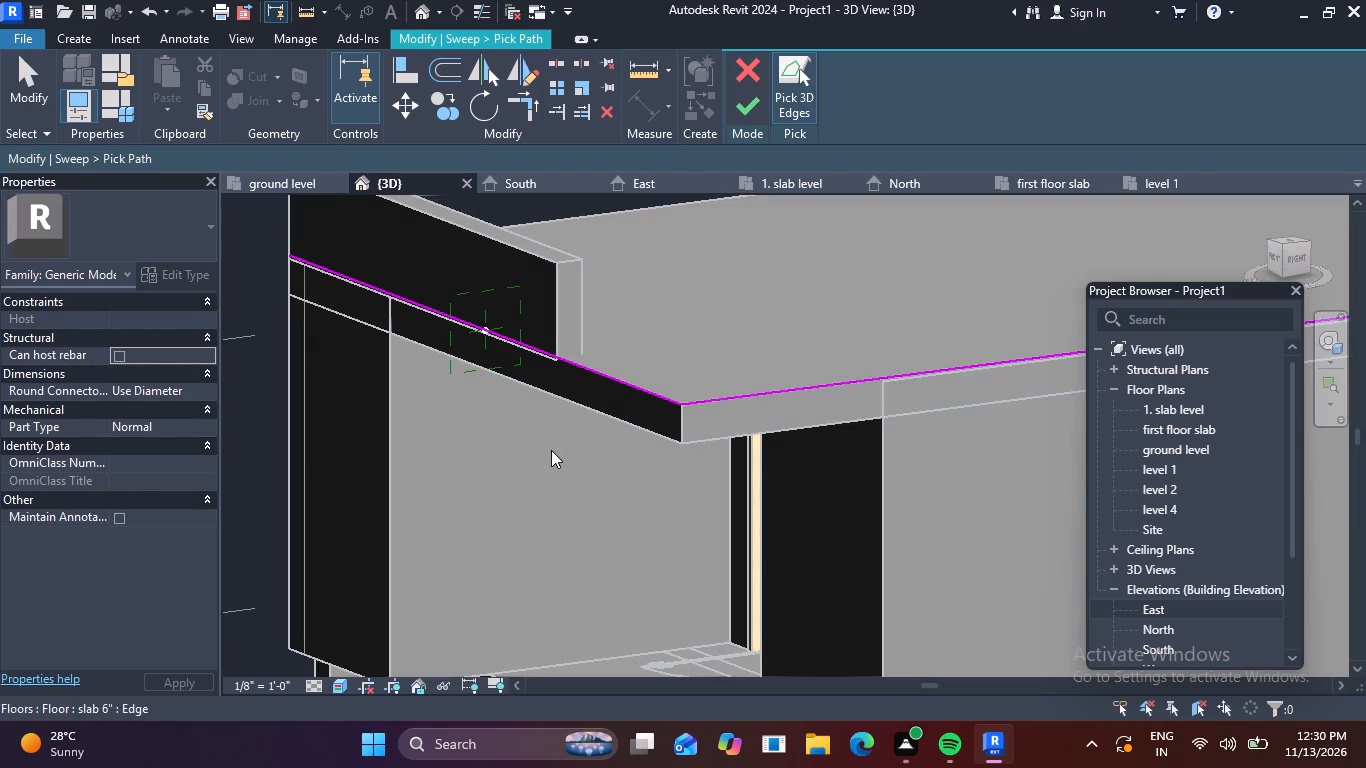
pyautogui.press('Escape')
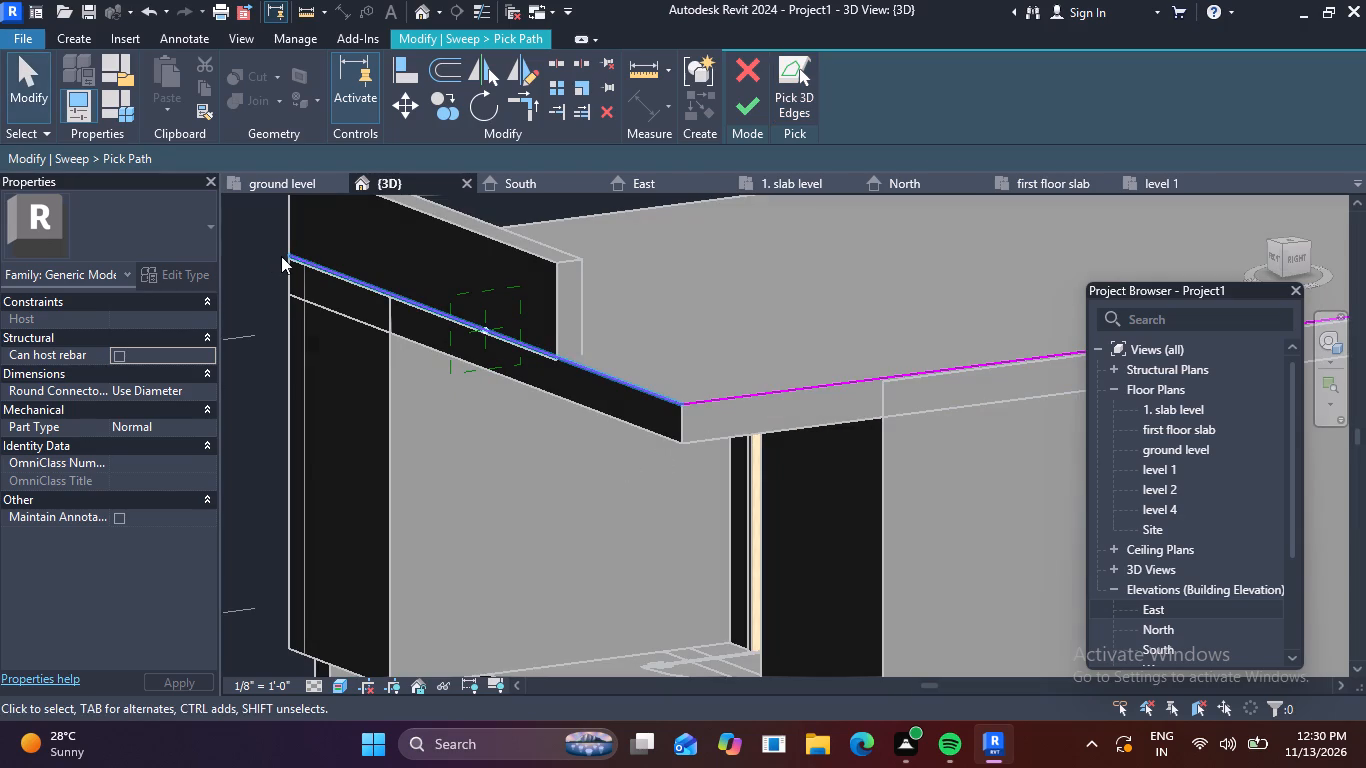
pyautogui.click(298, 254)
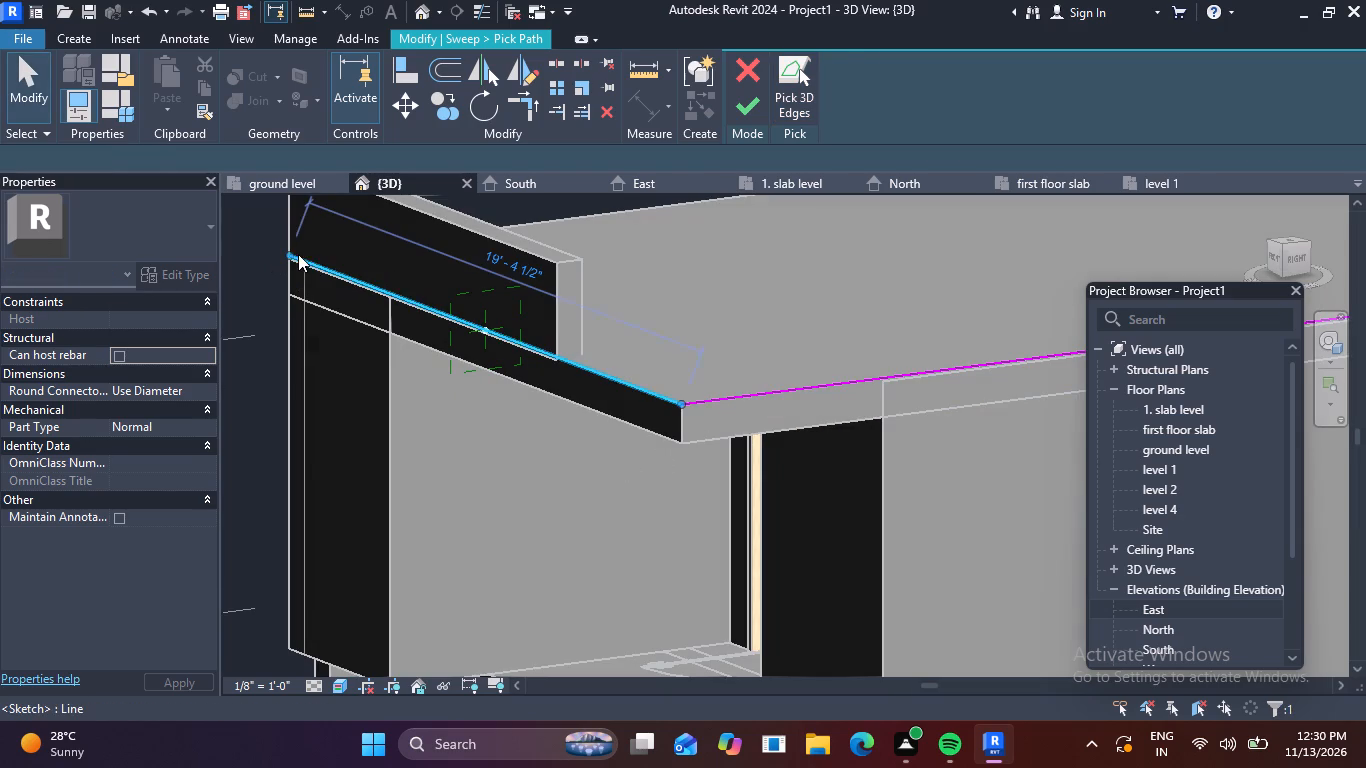
pyautogui.press('Escape')
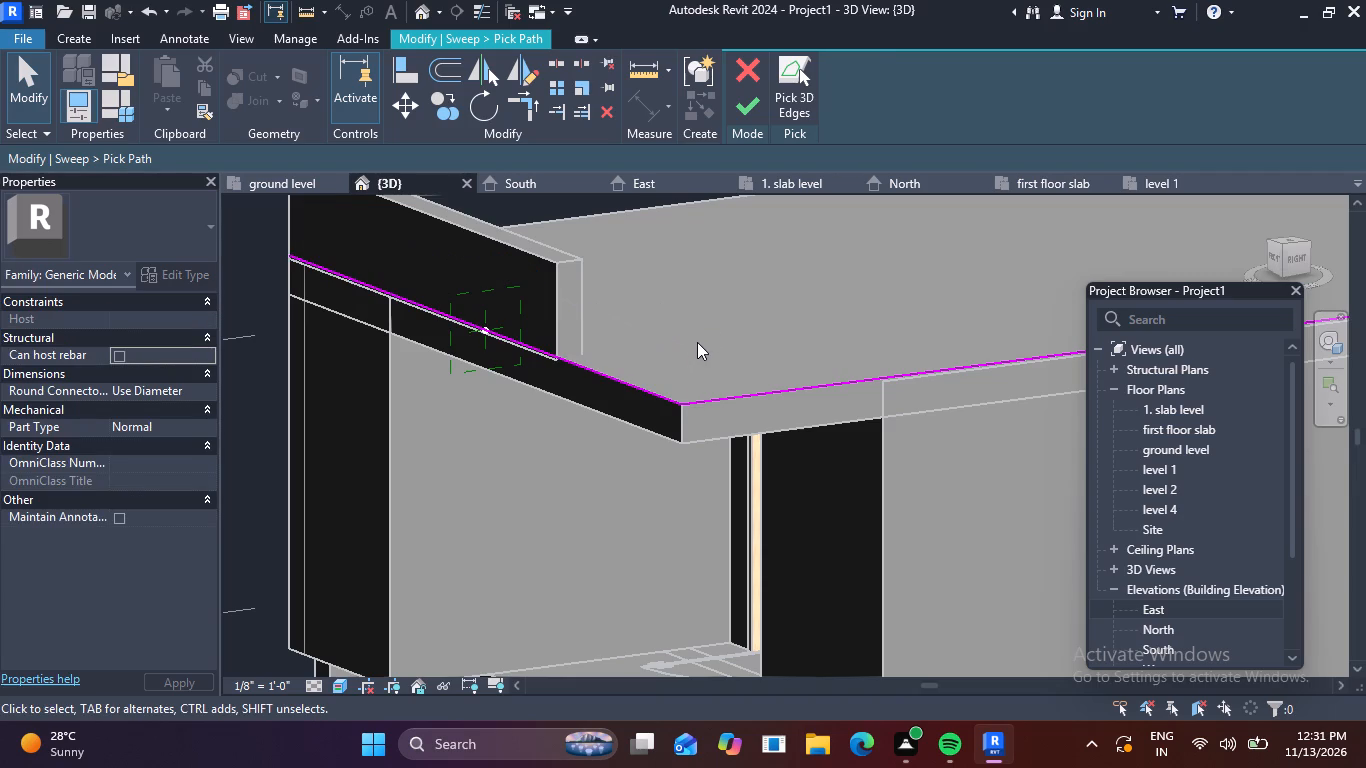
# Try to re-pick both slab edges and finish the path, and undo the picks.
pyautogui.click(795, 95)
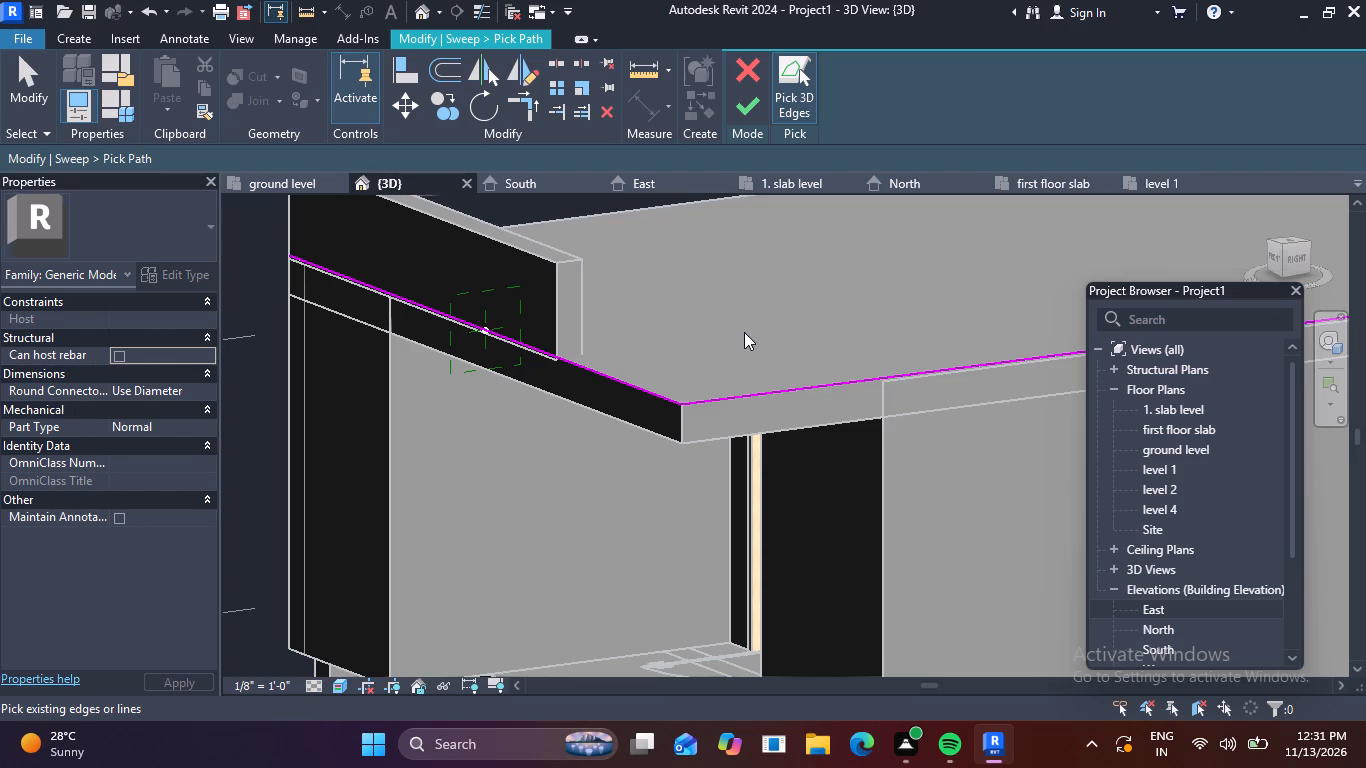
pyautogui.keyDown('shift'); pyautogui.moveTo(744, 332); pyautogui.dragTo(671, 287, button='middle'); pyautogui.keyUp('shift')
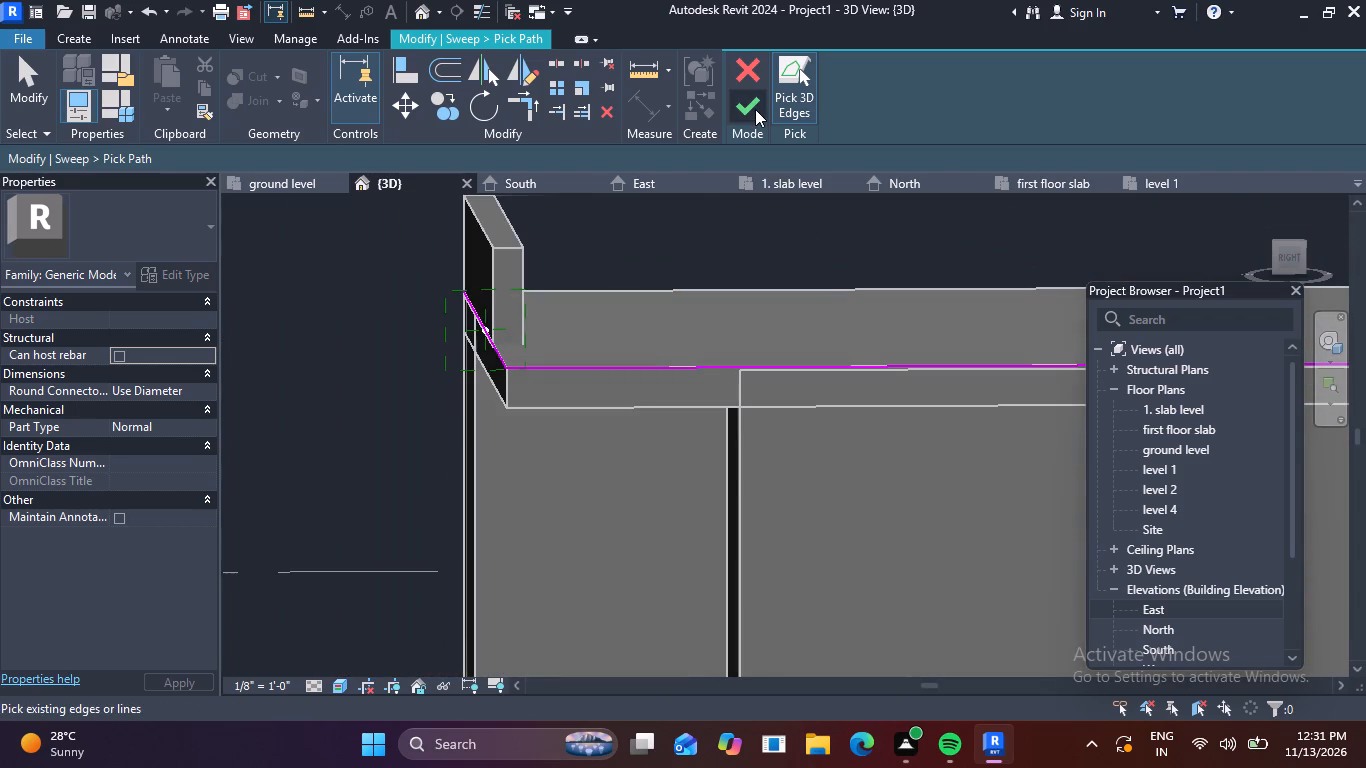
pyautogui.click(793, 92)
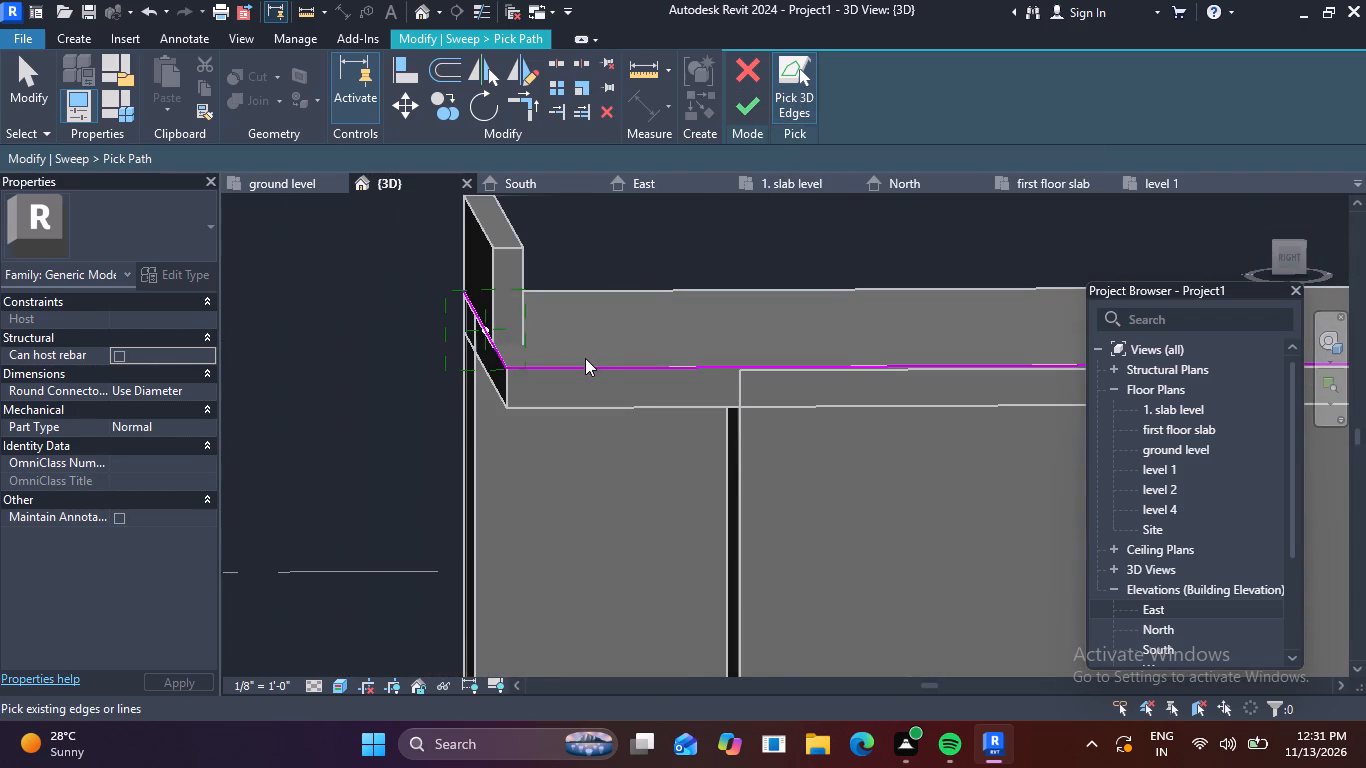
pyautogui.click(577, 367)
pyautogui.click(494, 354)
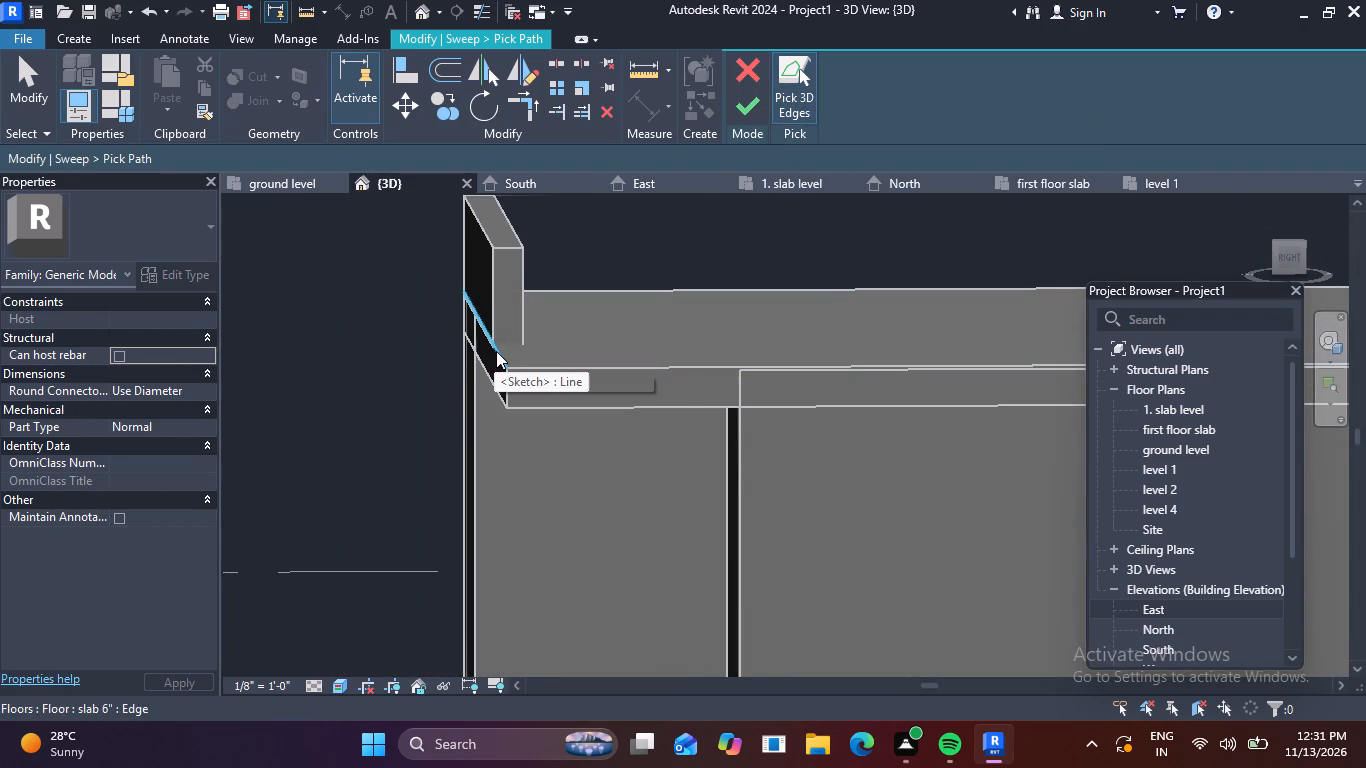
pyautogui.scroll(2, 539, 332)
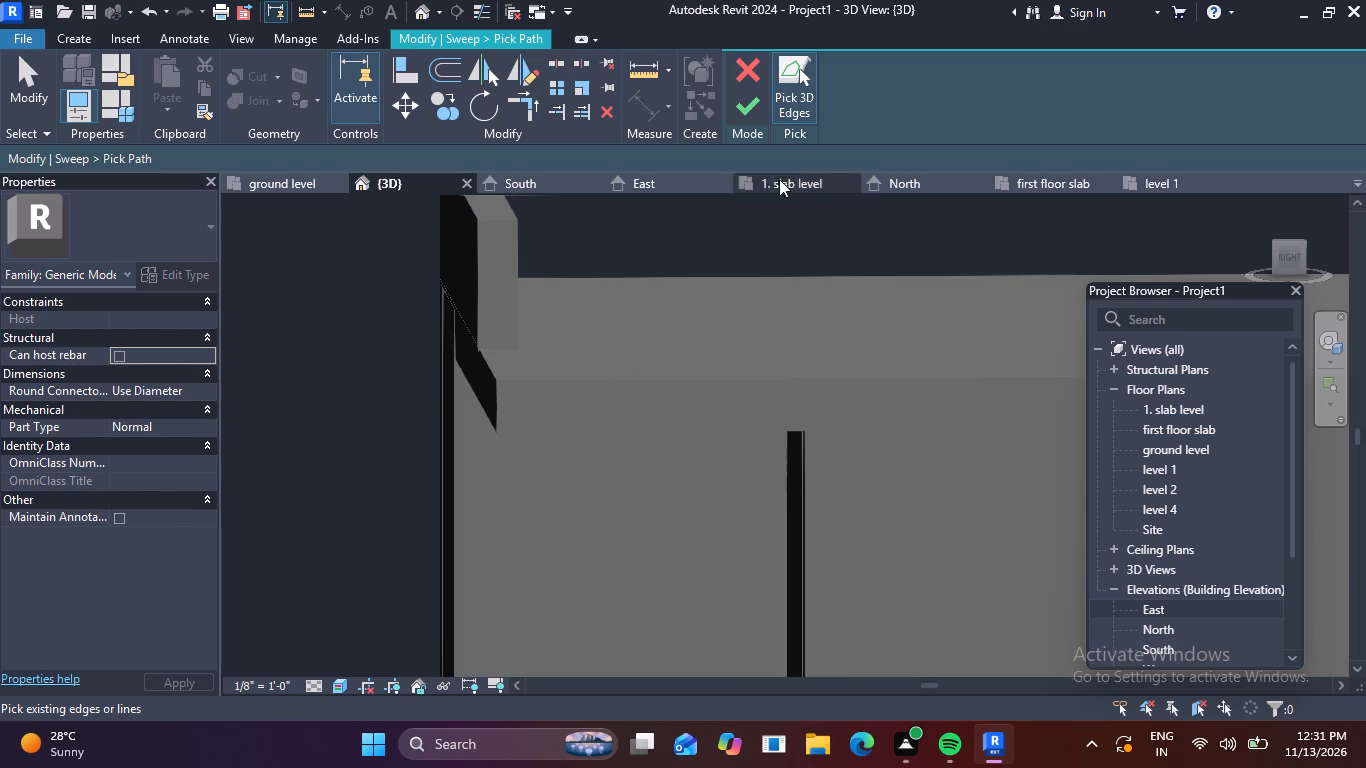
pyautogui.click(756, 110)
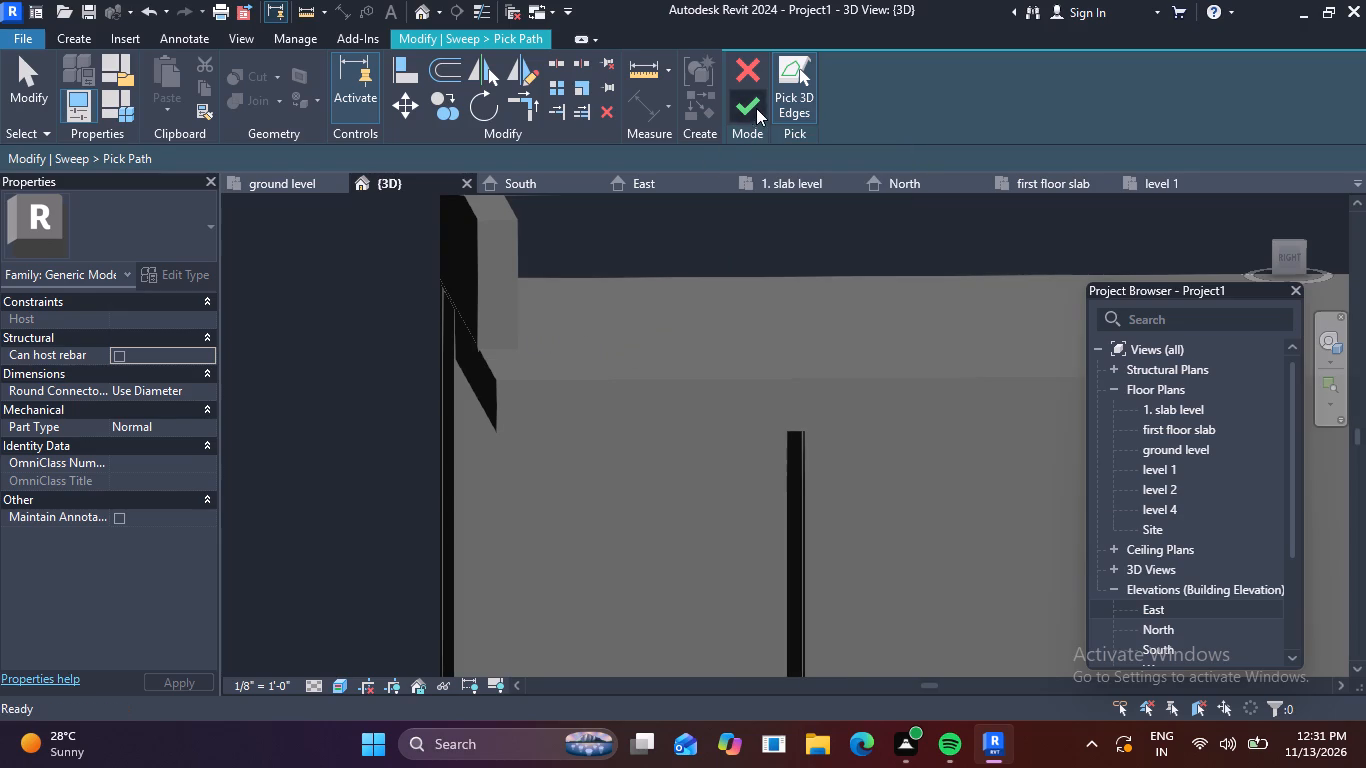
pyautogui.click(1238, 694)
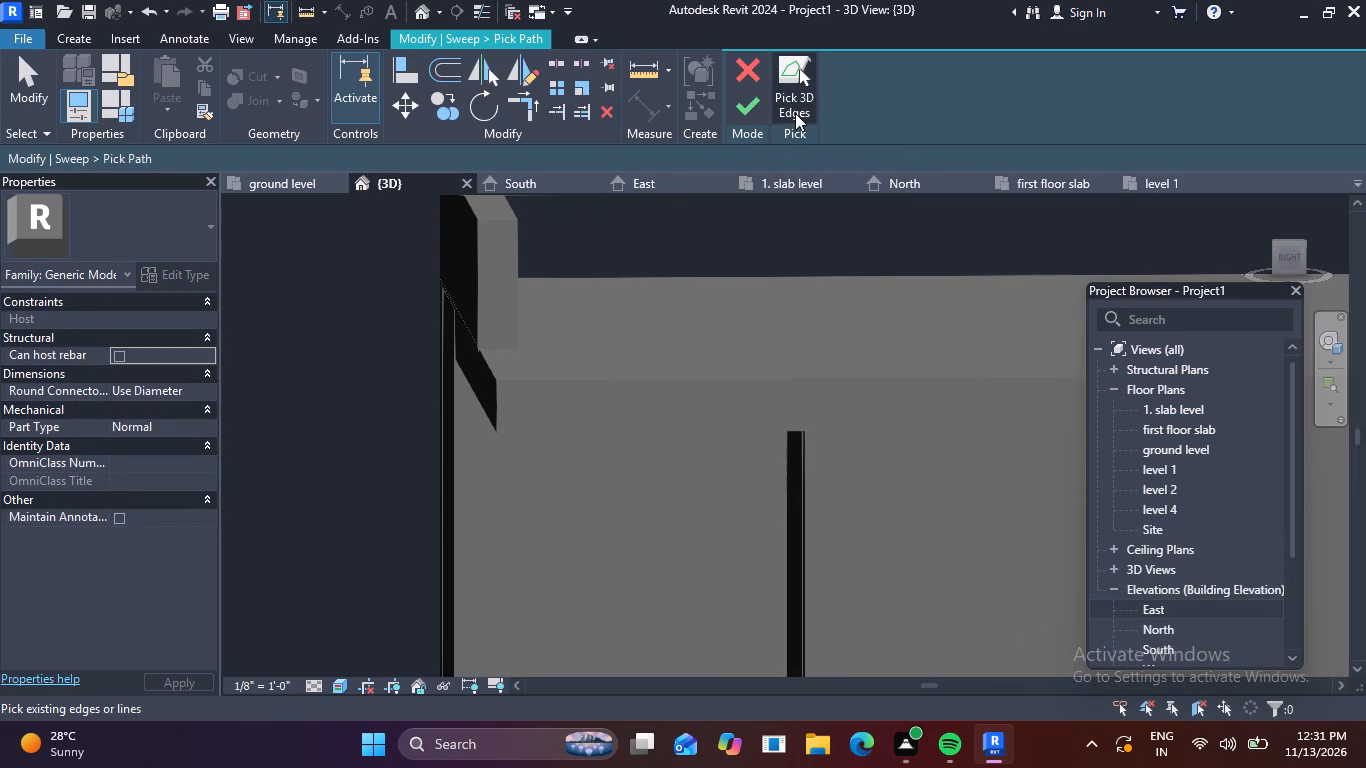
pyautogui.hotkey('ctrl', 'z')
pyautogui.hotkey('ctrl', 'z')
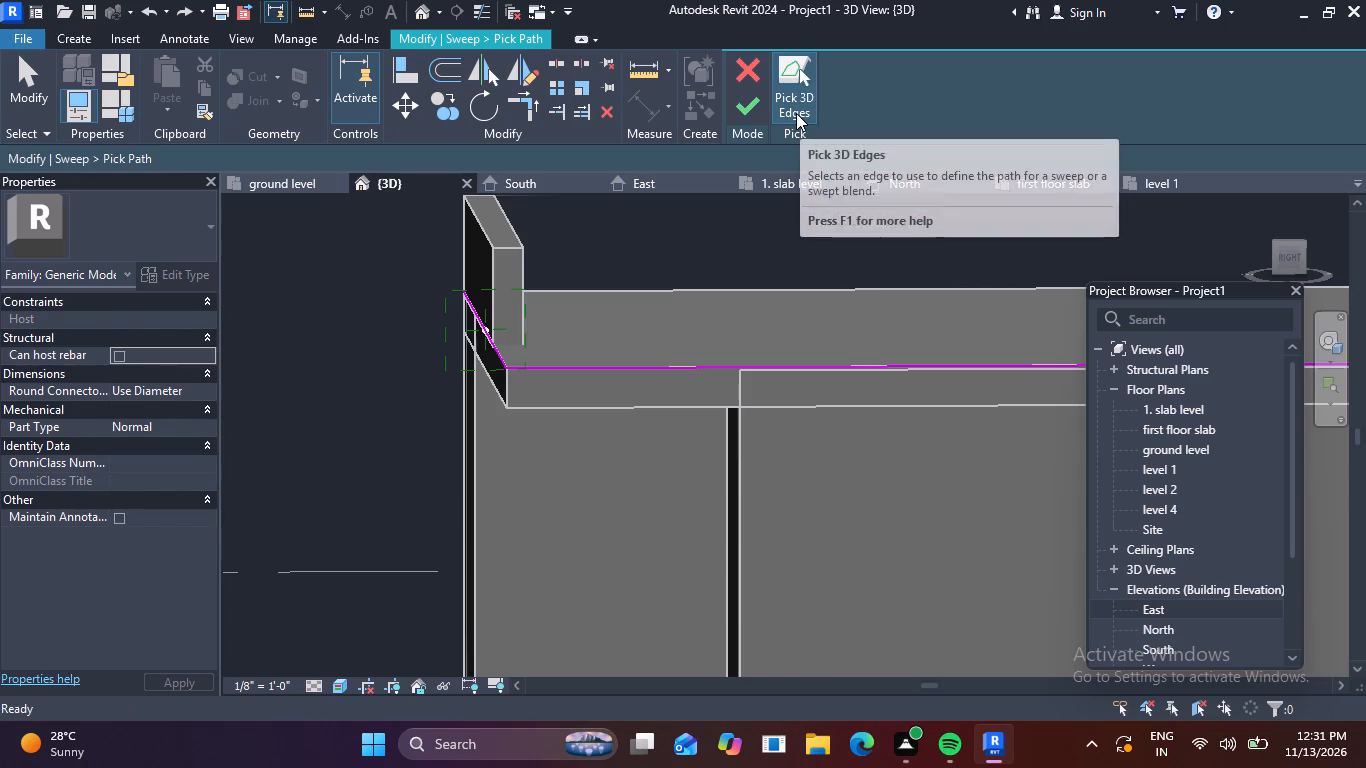
# Finish the picked sweep path along the two slab edges.
pyautogui.click(754, 107)
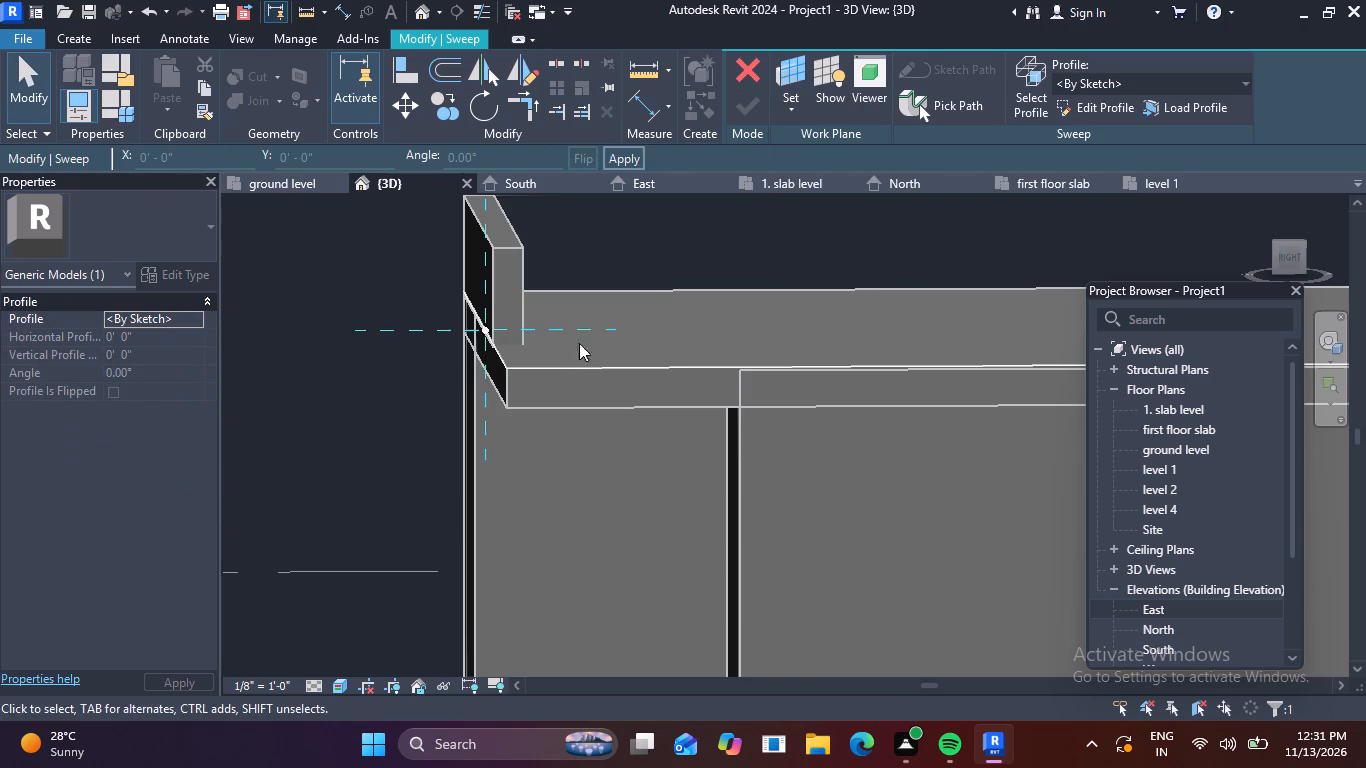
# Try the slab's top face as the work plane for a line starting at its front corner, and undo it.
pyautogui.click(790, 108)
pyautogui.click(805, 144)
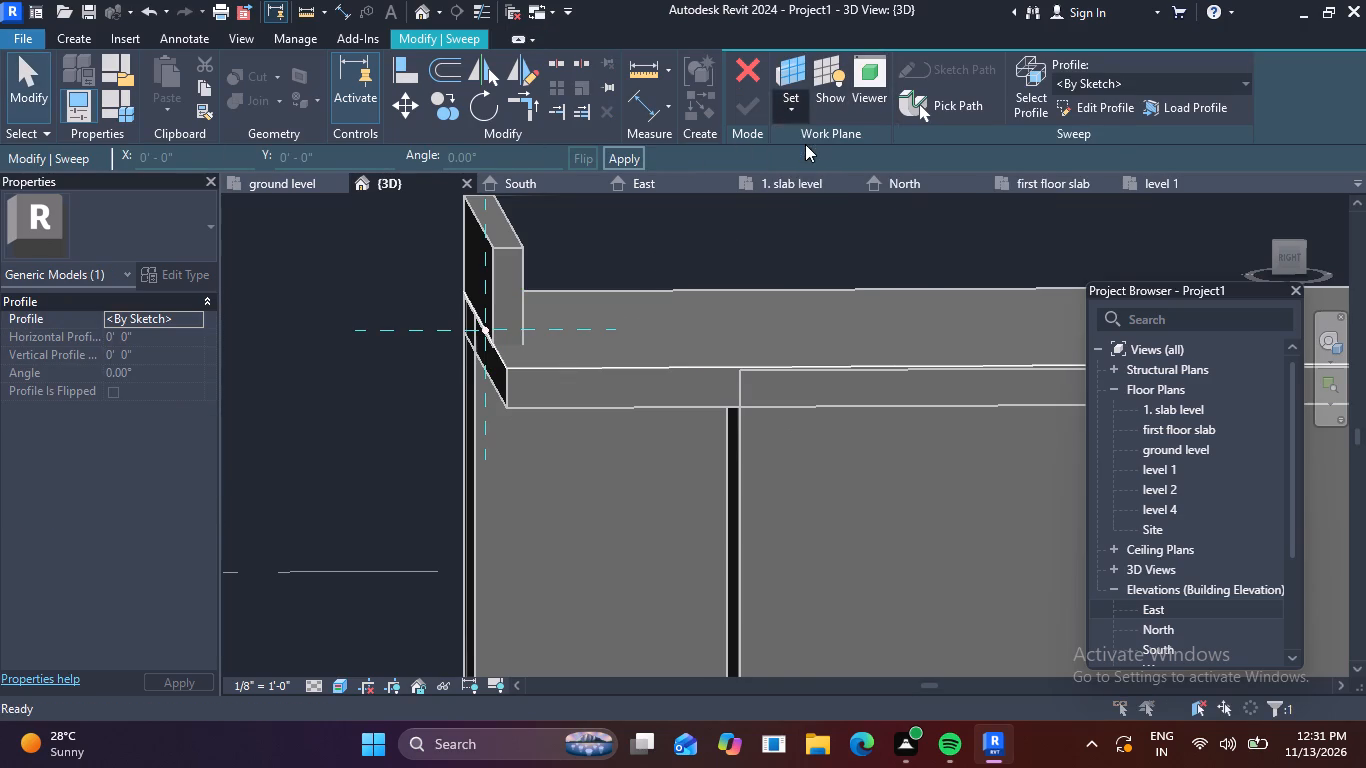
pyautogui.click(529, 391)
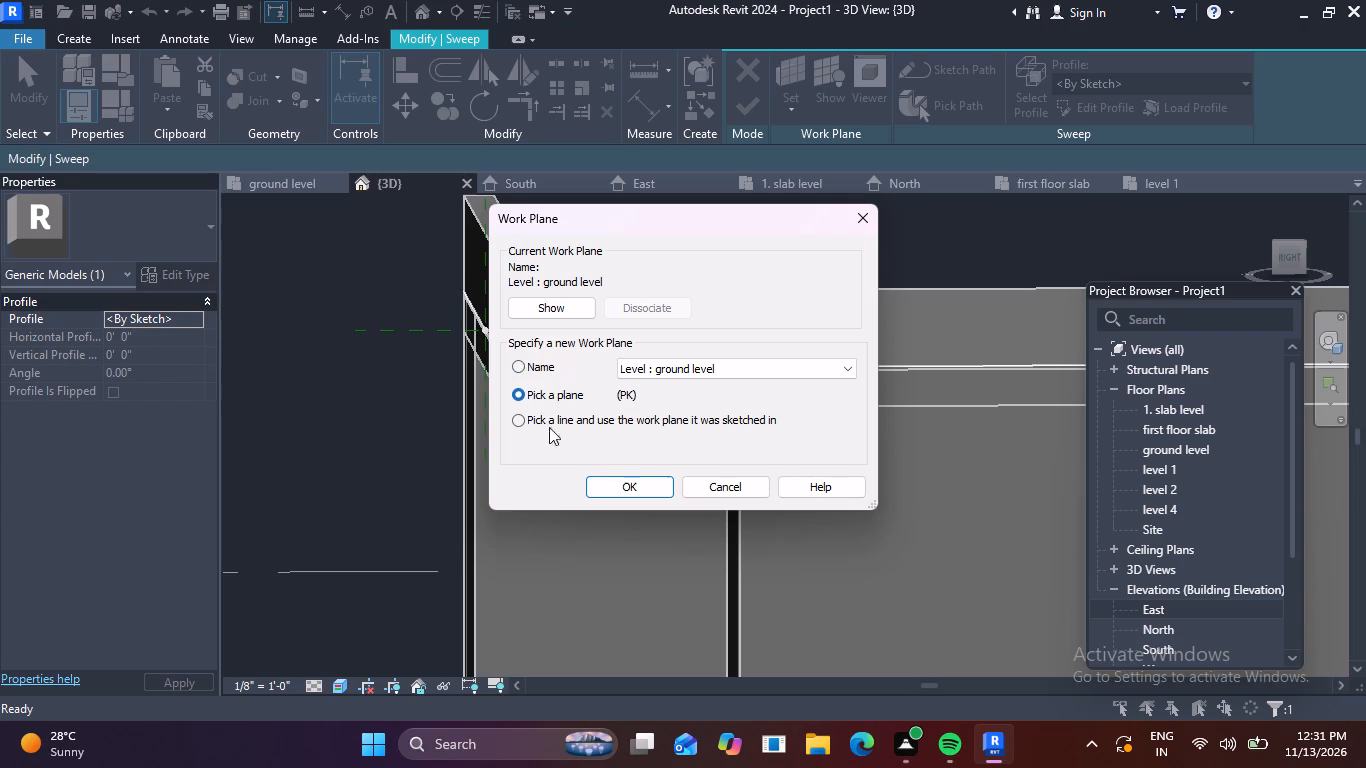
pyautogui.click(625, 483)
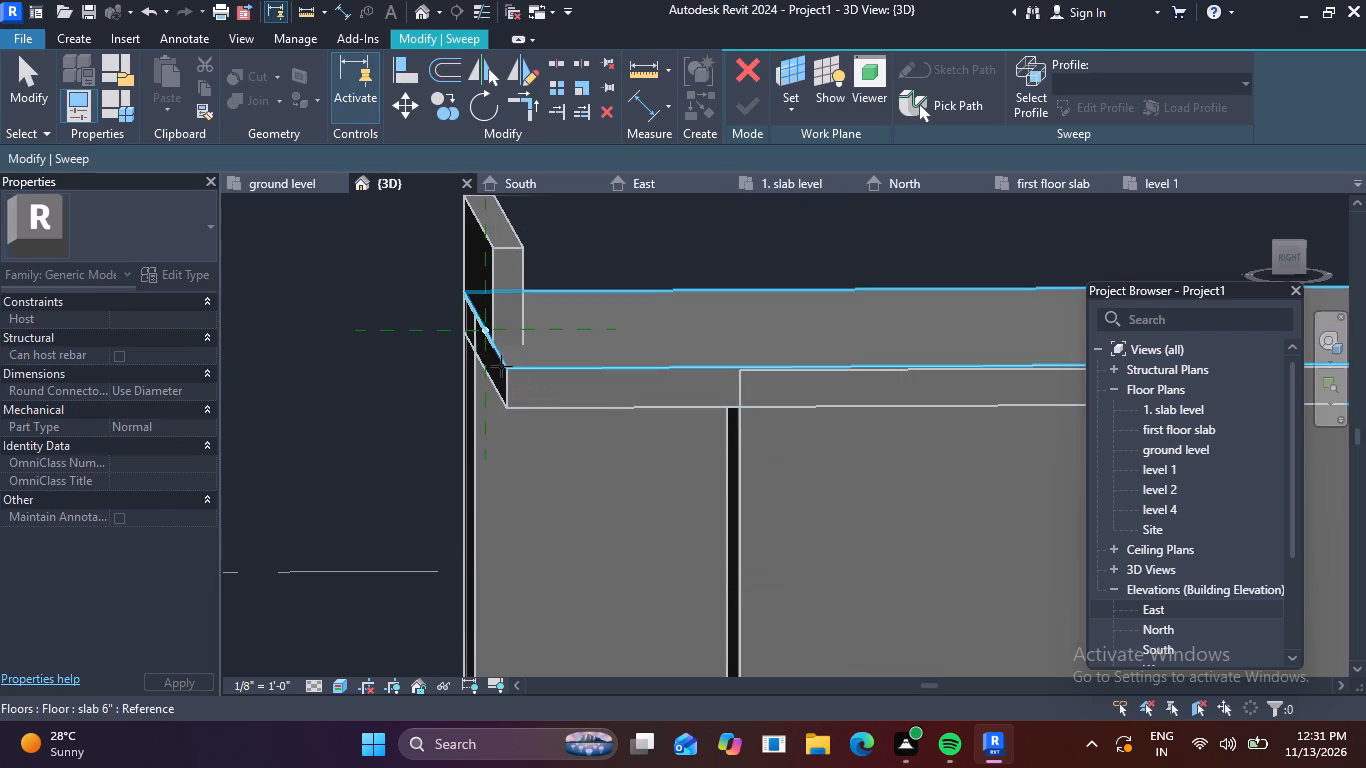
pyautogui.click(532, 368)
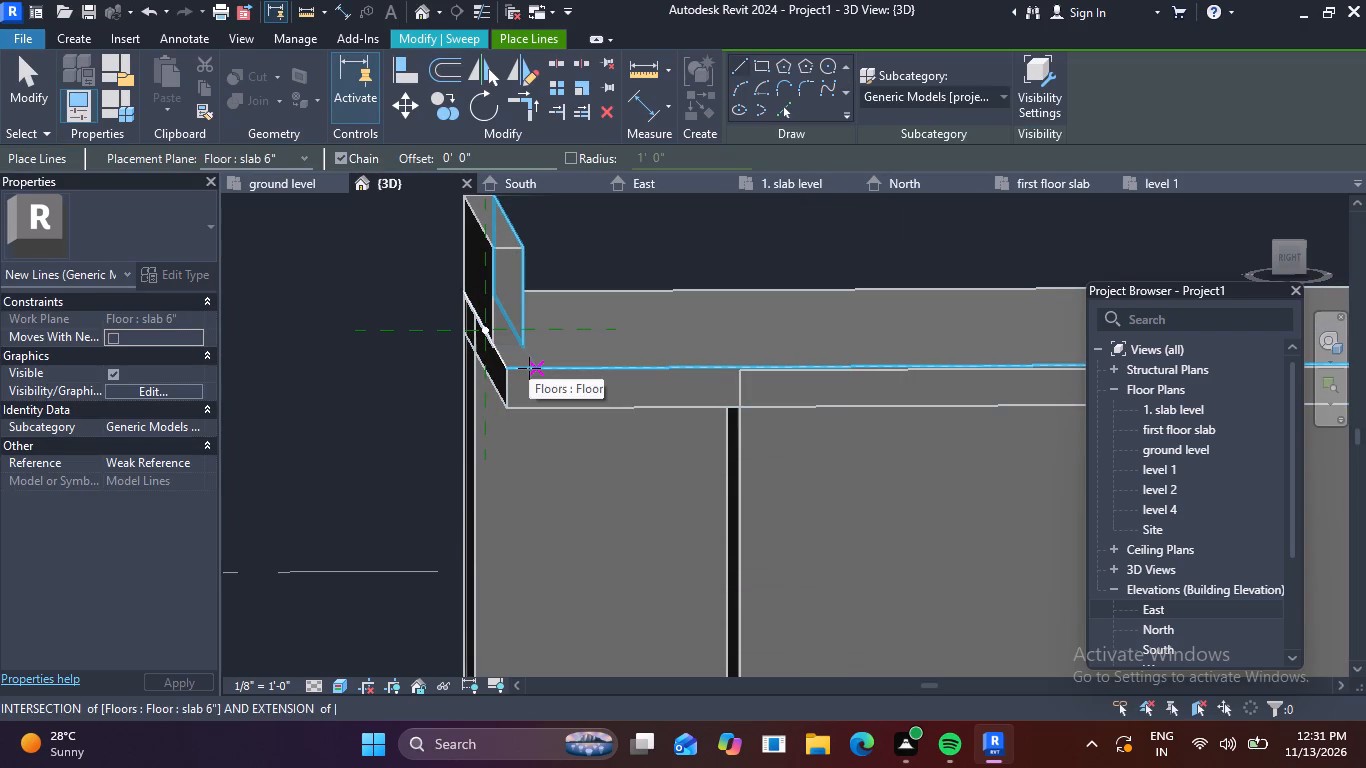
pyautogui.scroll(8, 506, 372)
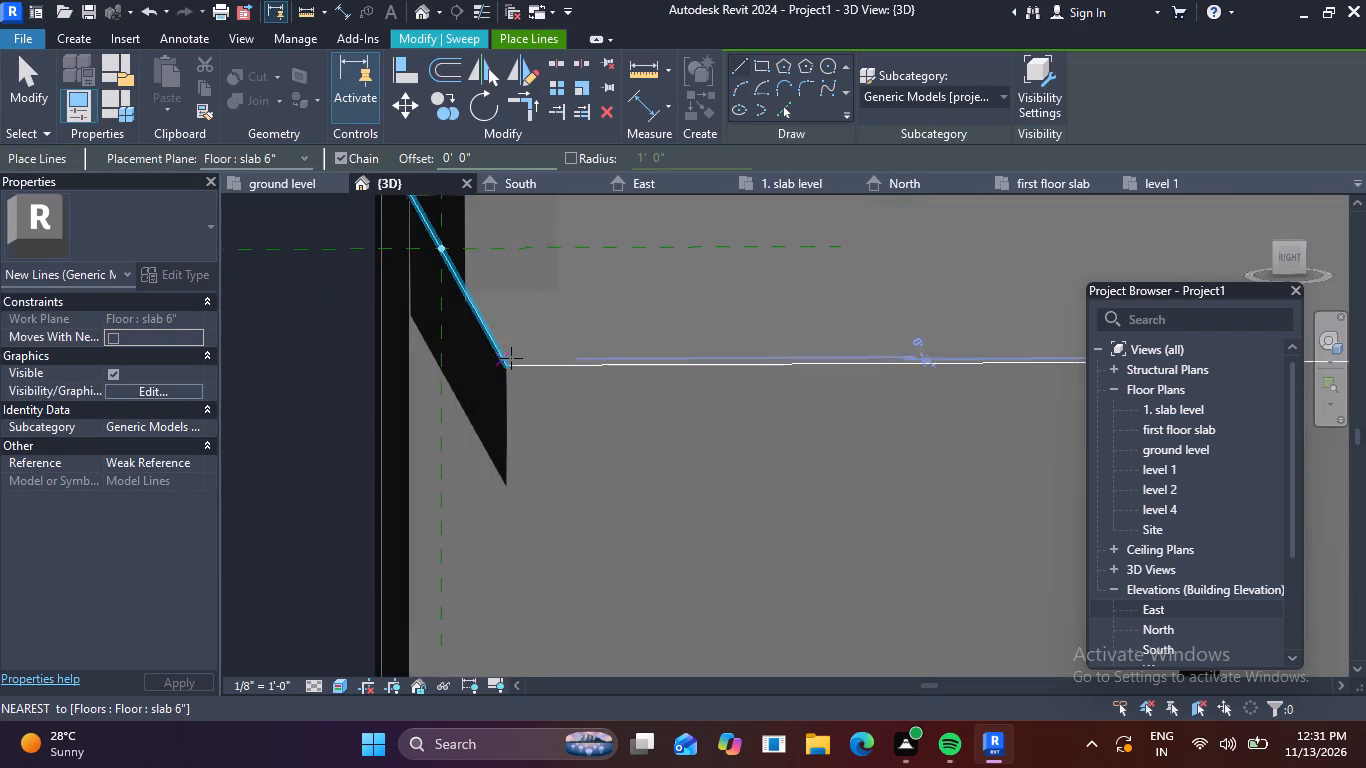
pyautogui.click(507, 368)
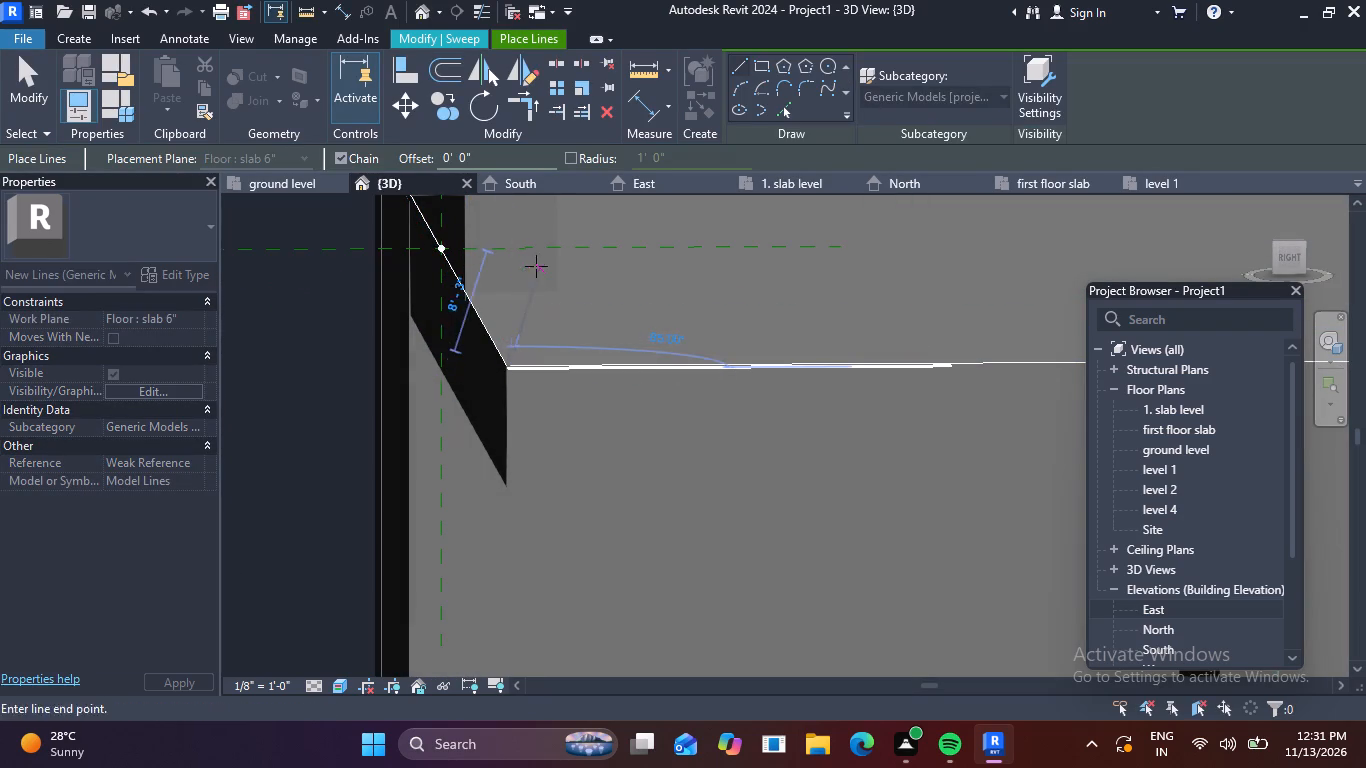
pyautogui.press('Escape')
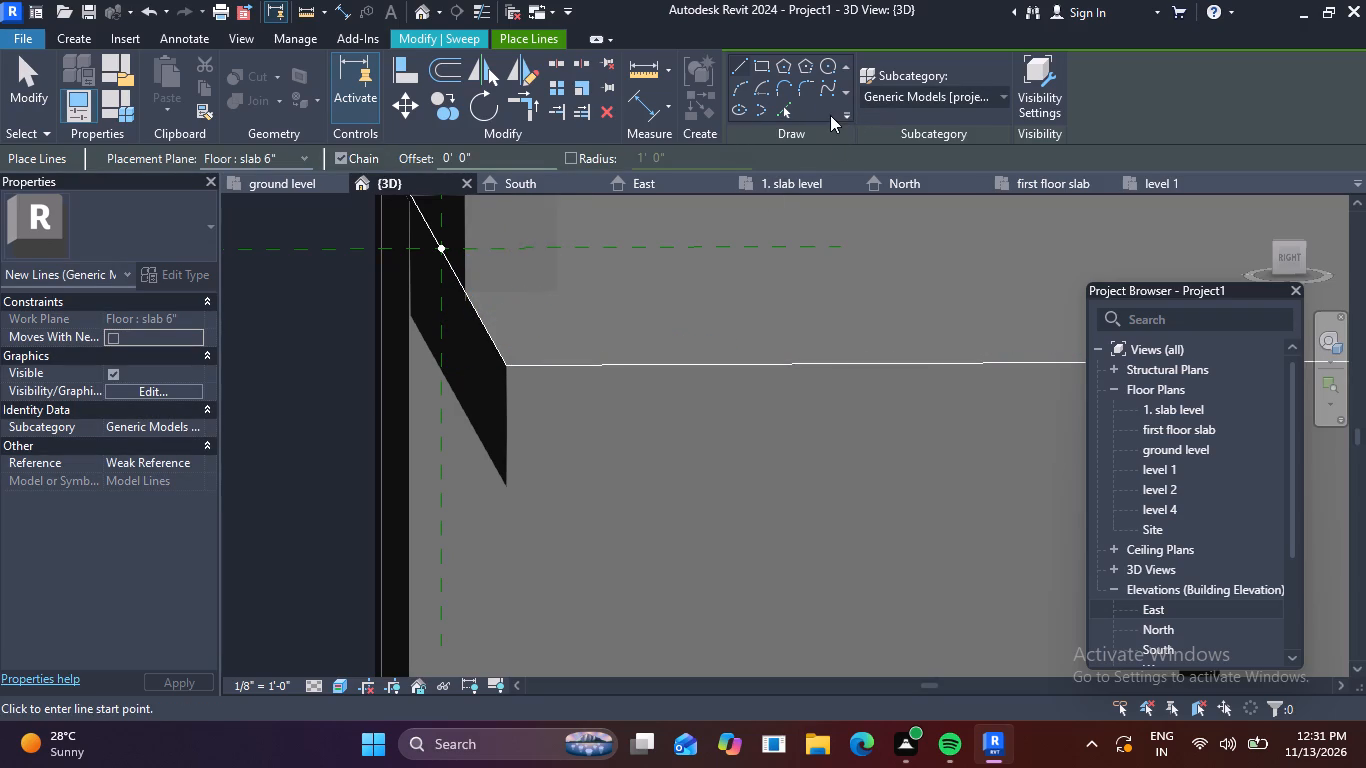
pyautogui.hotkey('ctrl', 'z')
# Set the work plane to the top slab's vertical right-side face.
pyautogui.click(791, 117)
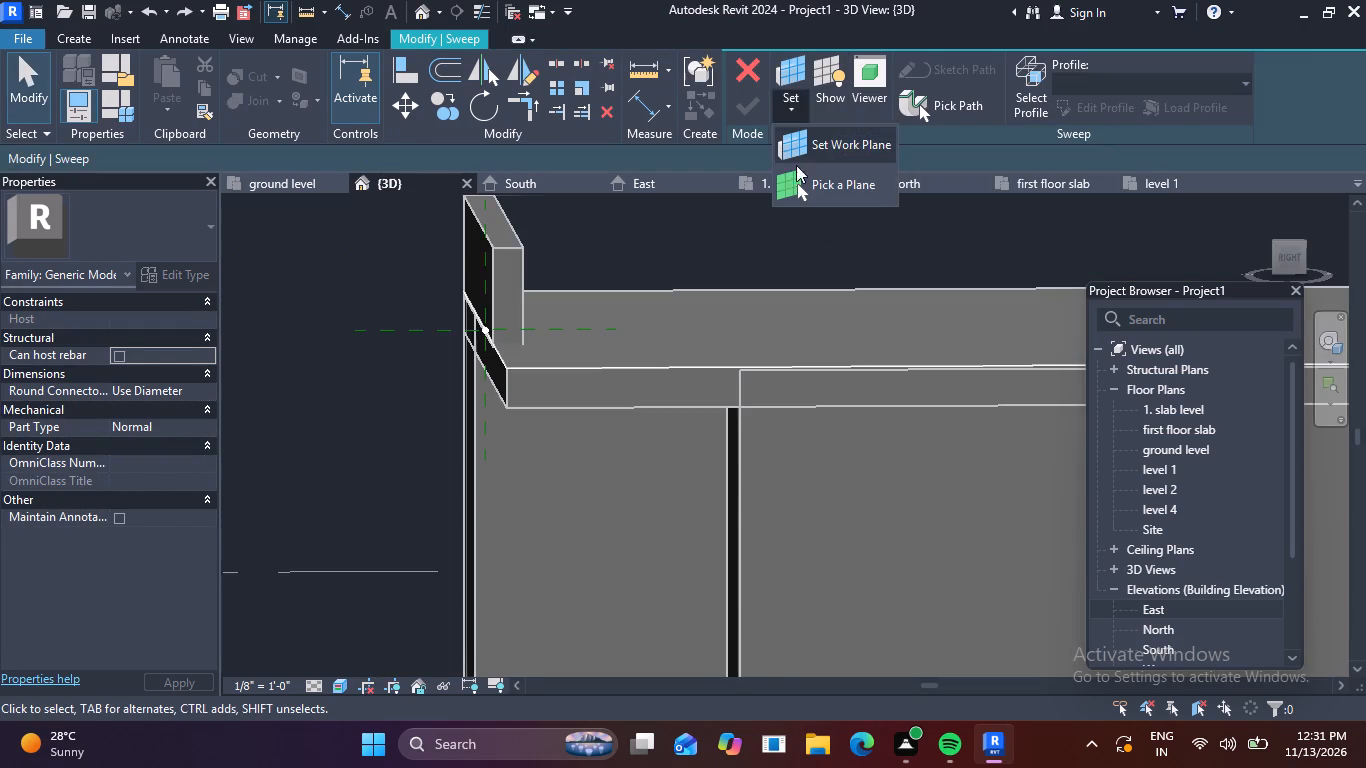
pyautogui.click(807, 177)
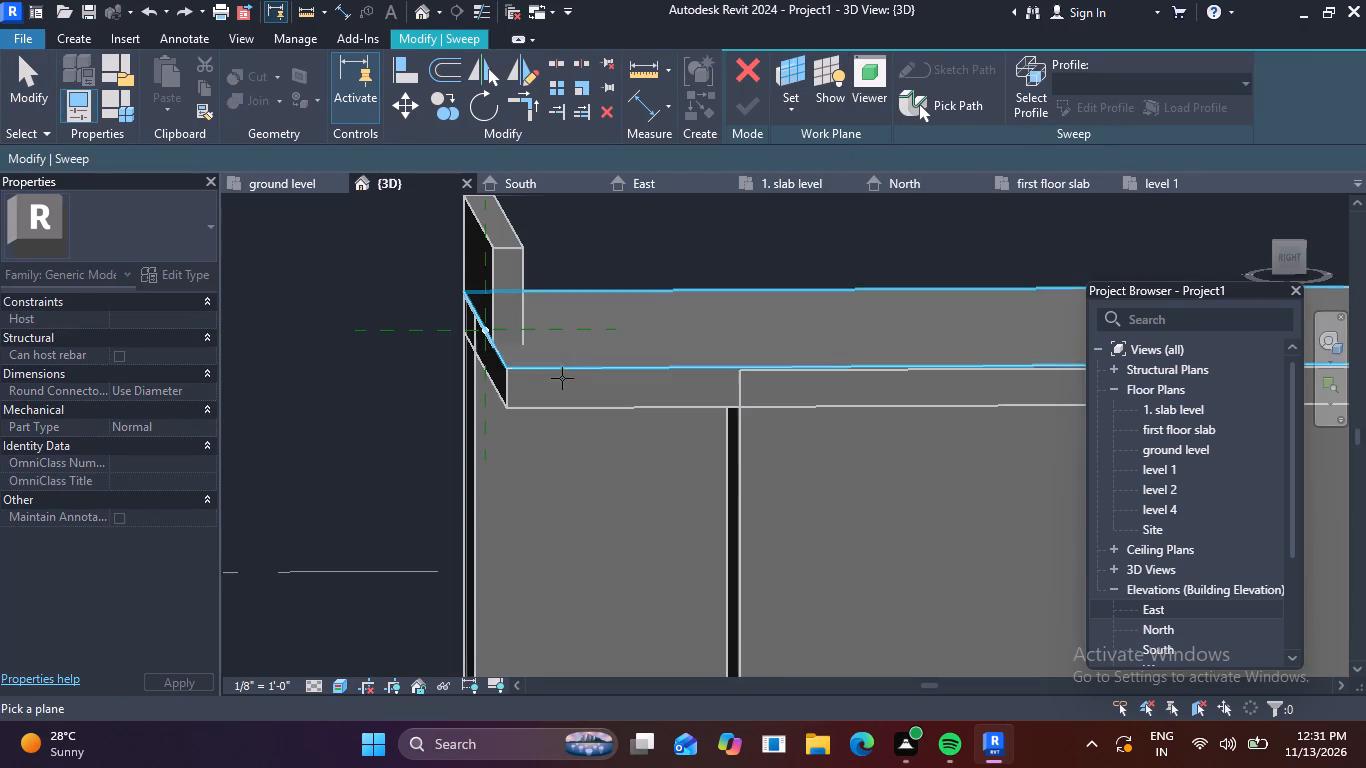
pyautogui.click(558, 372)
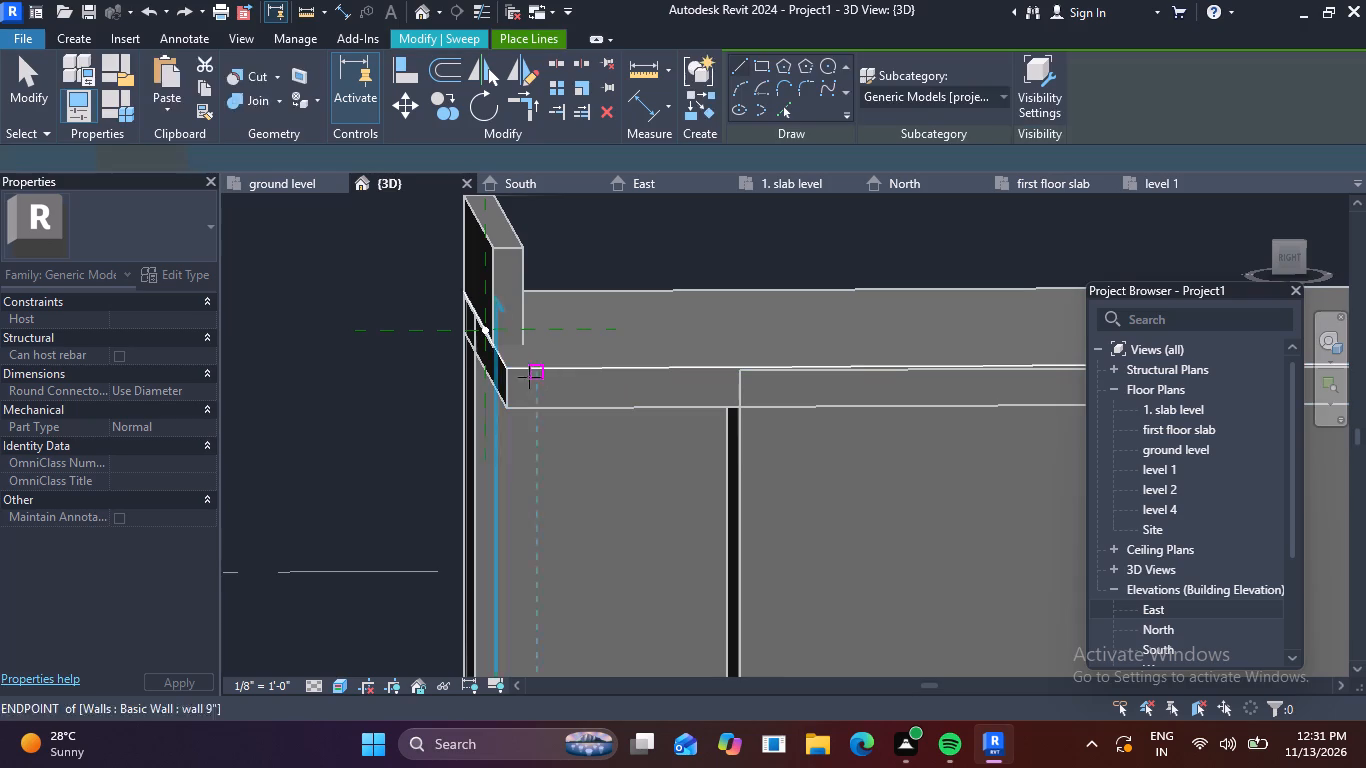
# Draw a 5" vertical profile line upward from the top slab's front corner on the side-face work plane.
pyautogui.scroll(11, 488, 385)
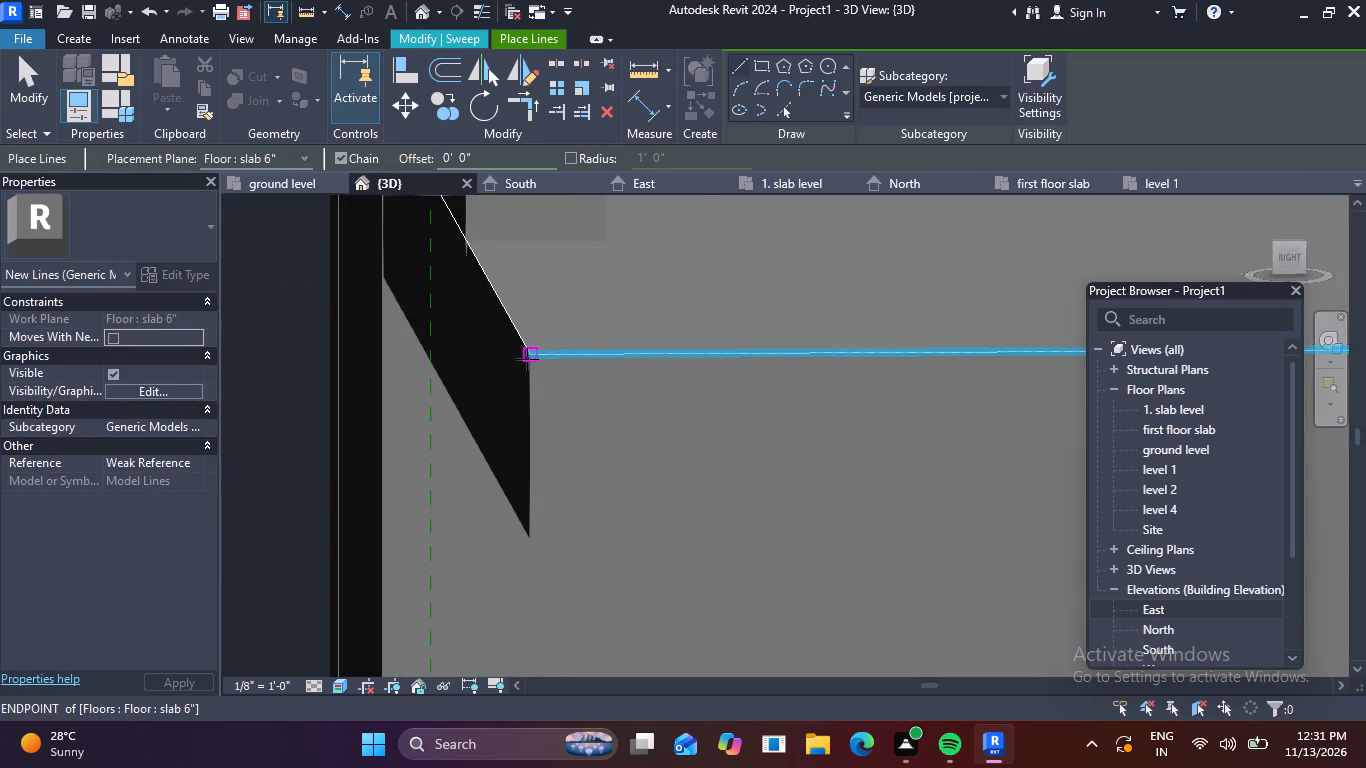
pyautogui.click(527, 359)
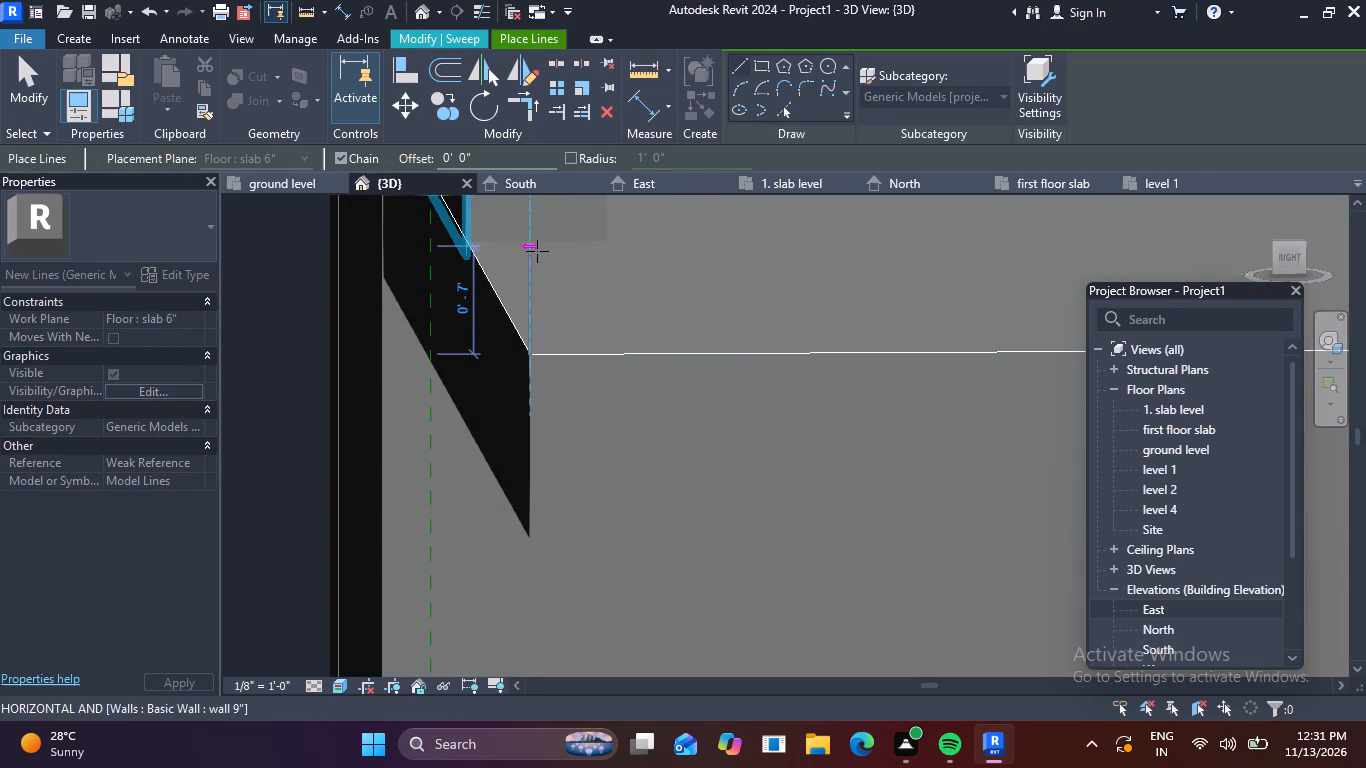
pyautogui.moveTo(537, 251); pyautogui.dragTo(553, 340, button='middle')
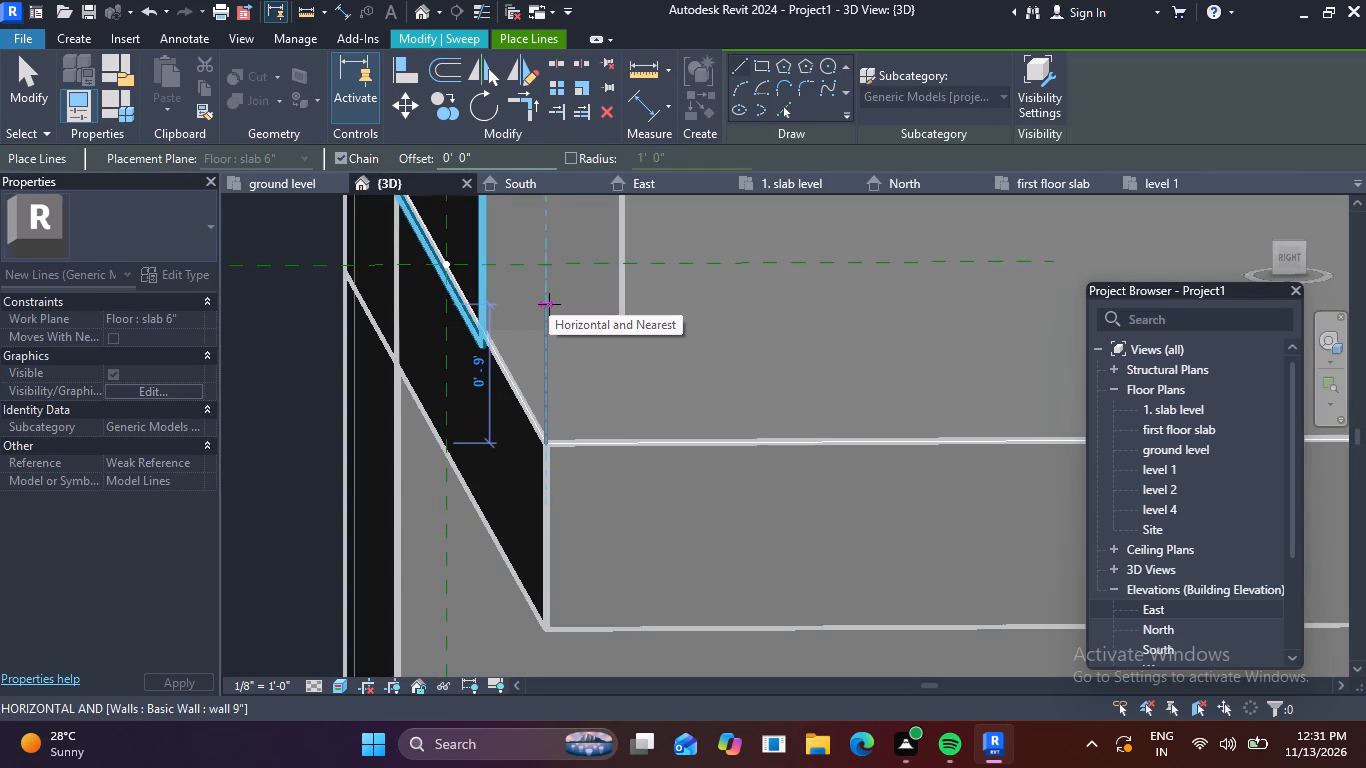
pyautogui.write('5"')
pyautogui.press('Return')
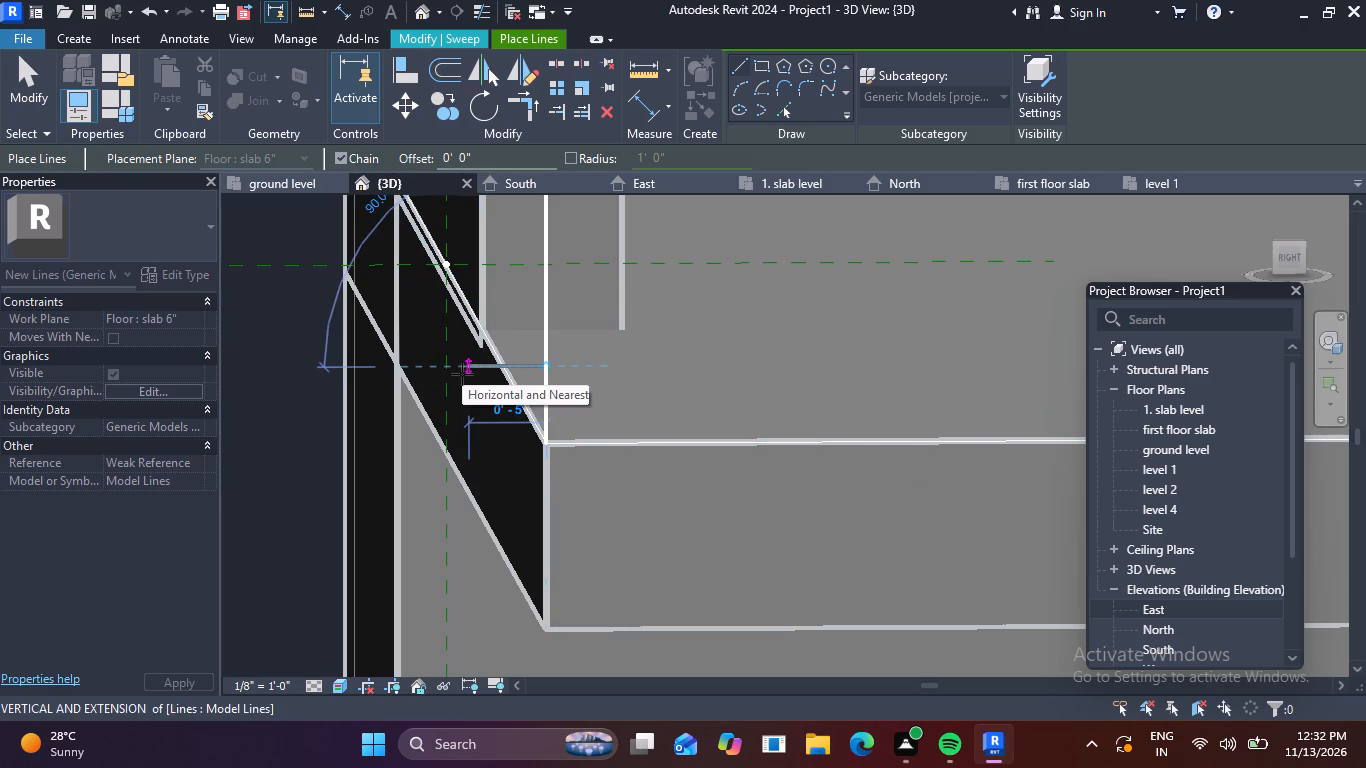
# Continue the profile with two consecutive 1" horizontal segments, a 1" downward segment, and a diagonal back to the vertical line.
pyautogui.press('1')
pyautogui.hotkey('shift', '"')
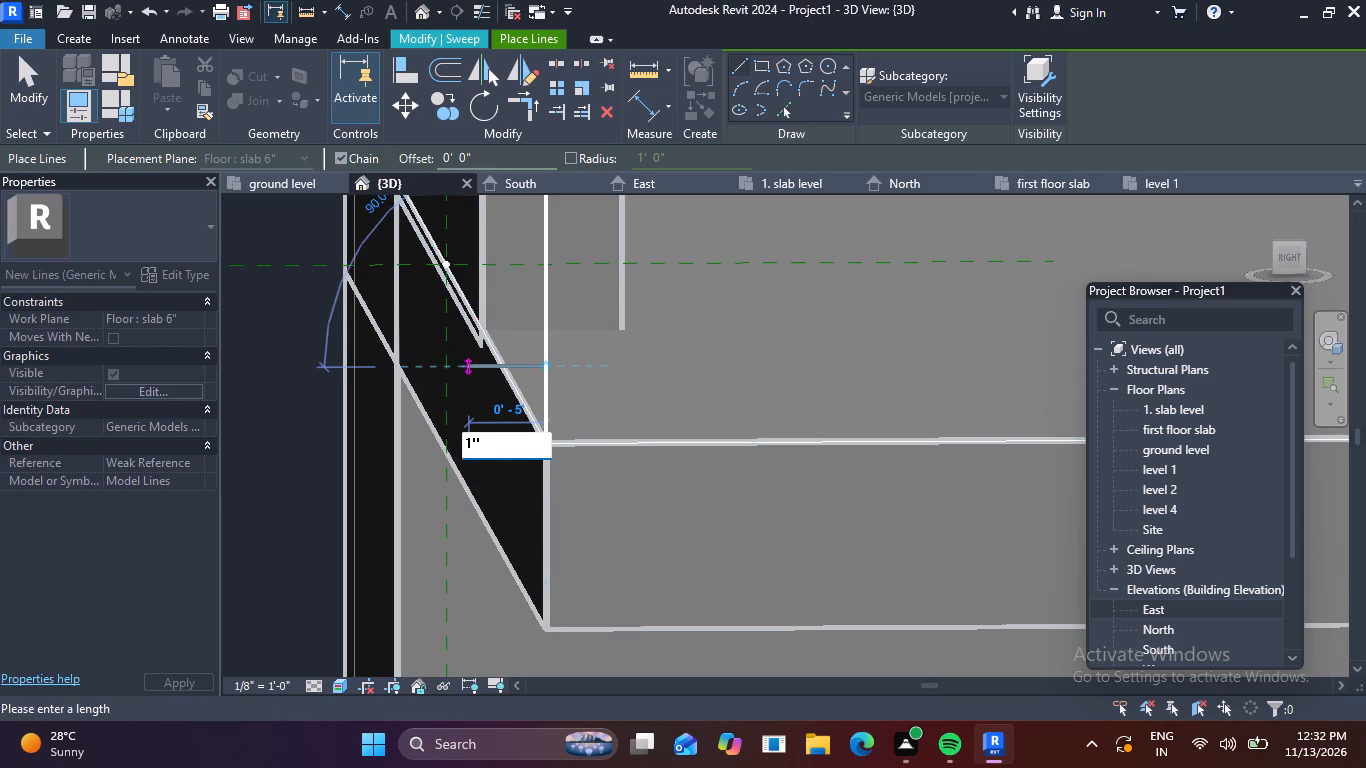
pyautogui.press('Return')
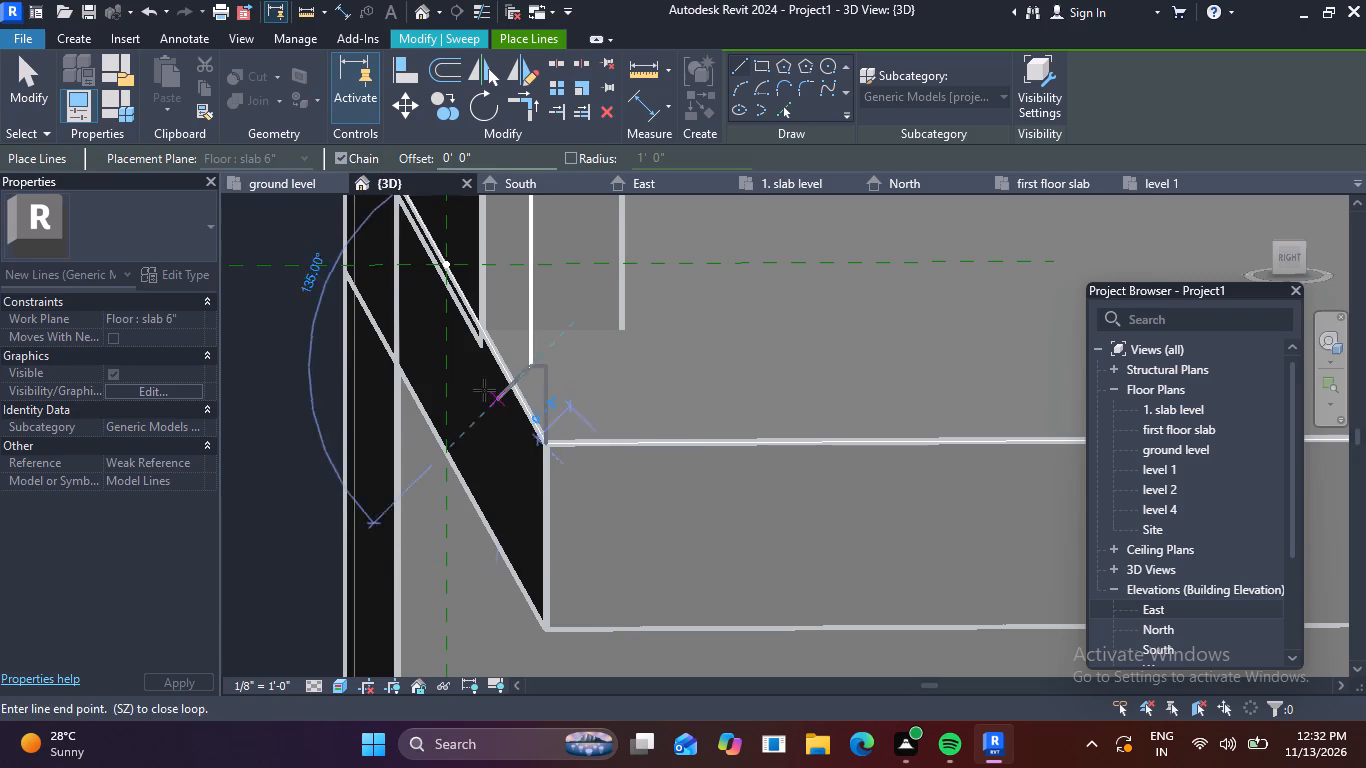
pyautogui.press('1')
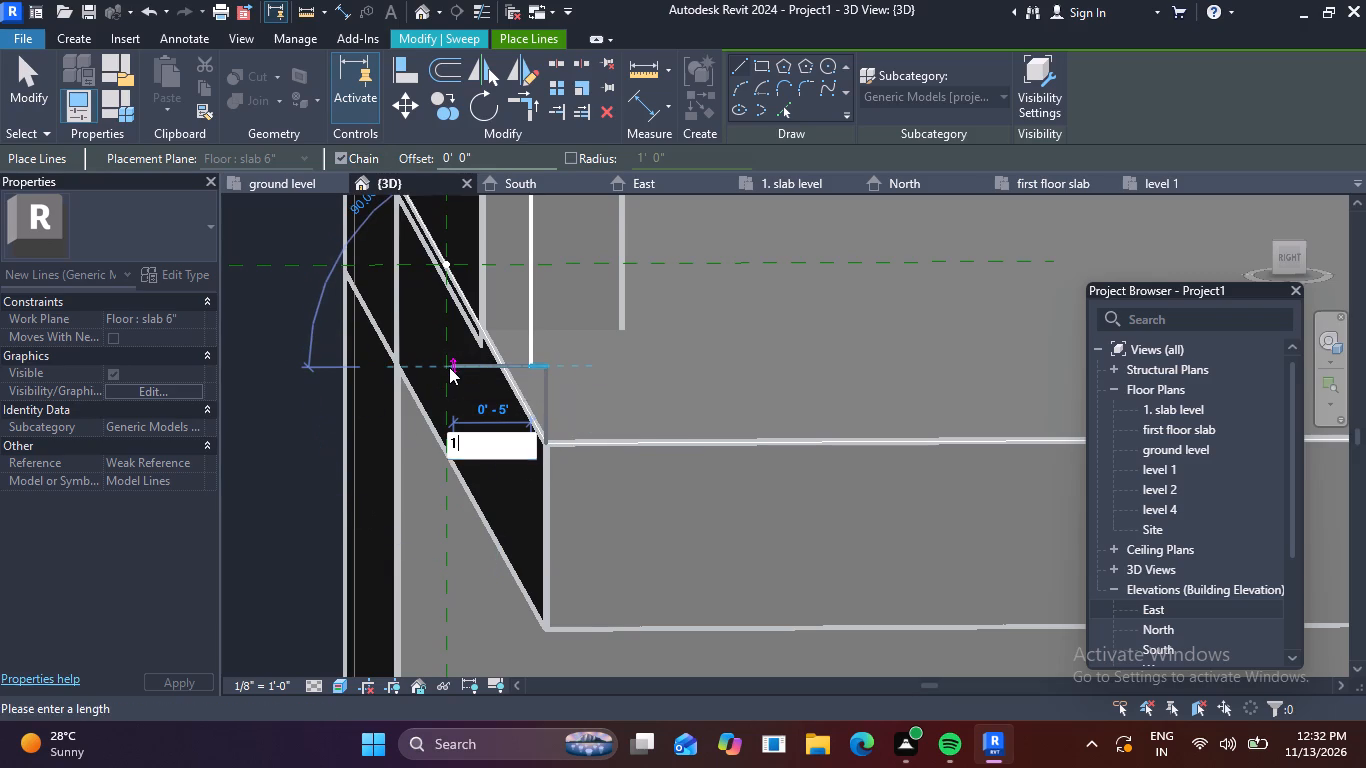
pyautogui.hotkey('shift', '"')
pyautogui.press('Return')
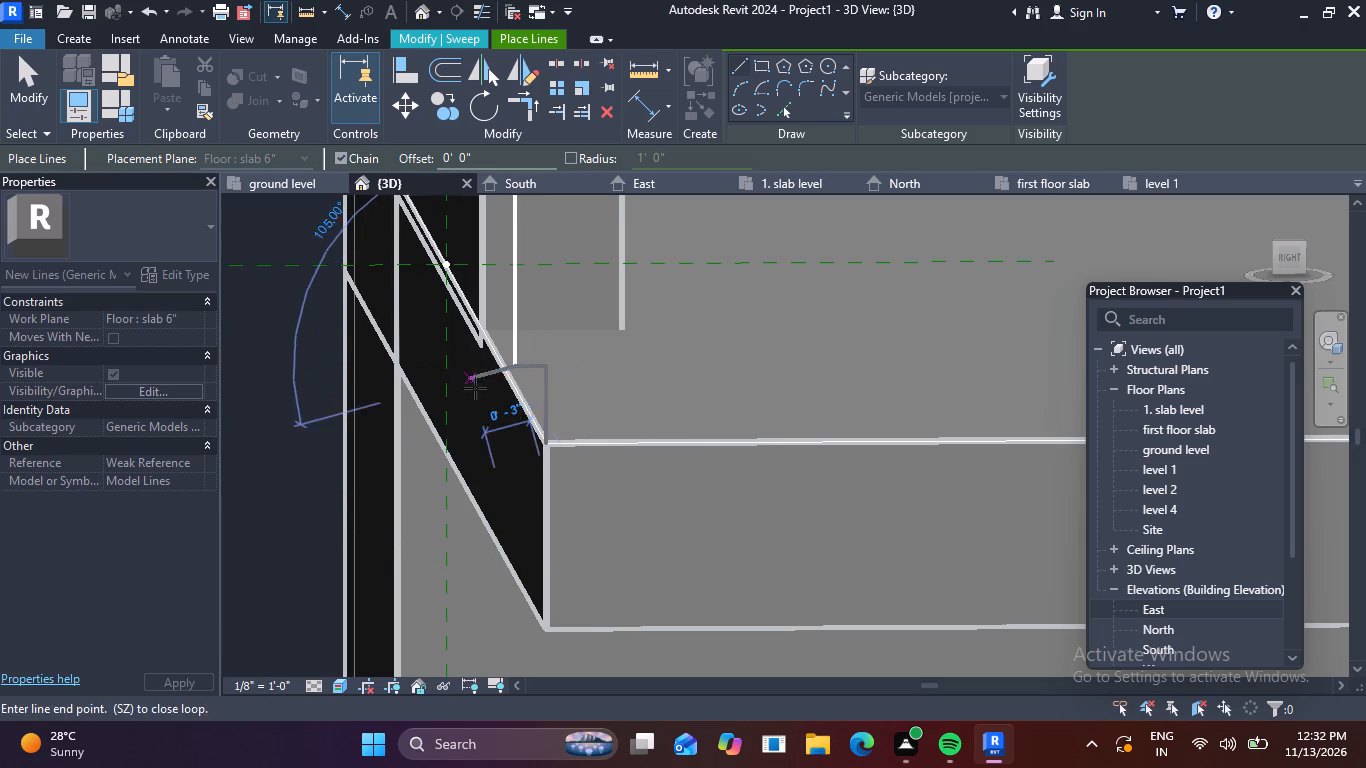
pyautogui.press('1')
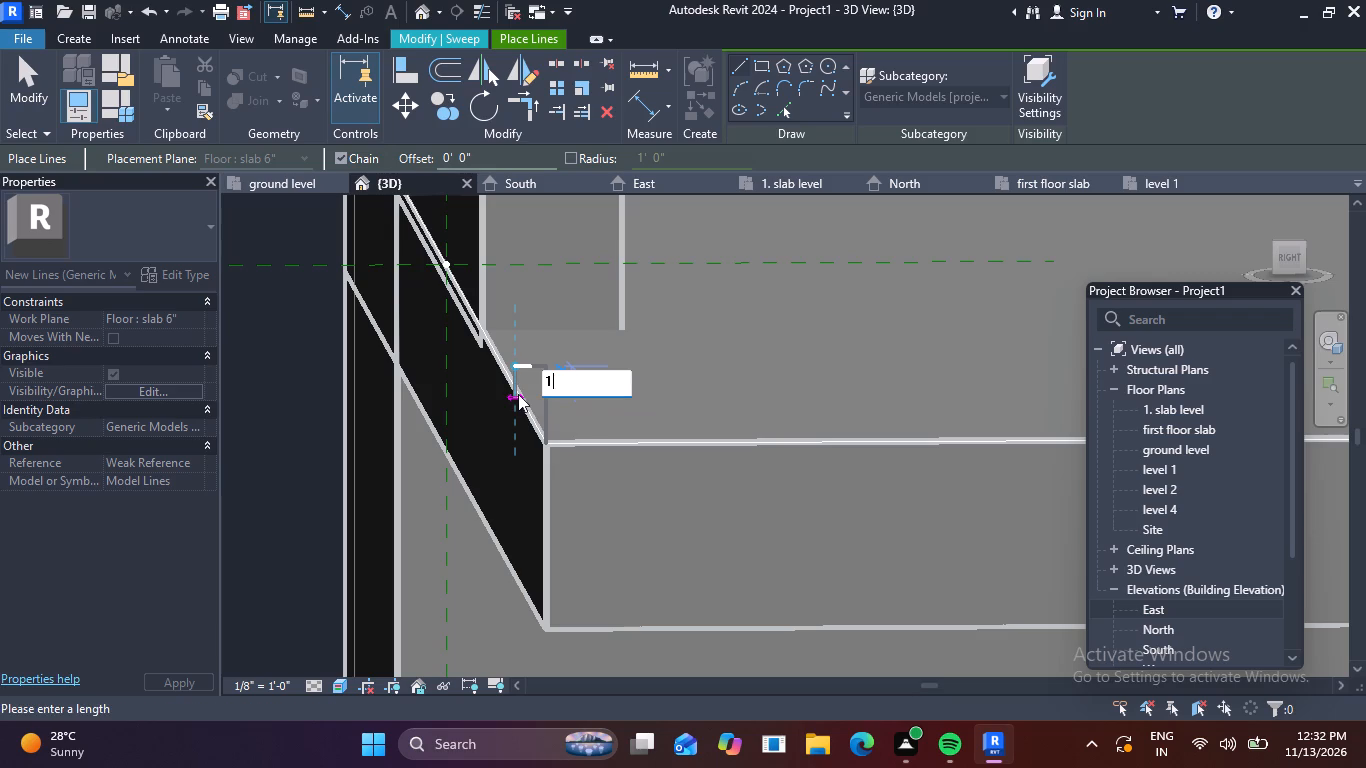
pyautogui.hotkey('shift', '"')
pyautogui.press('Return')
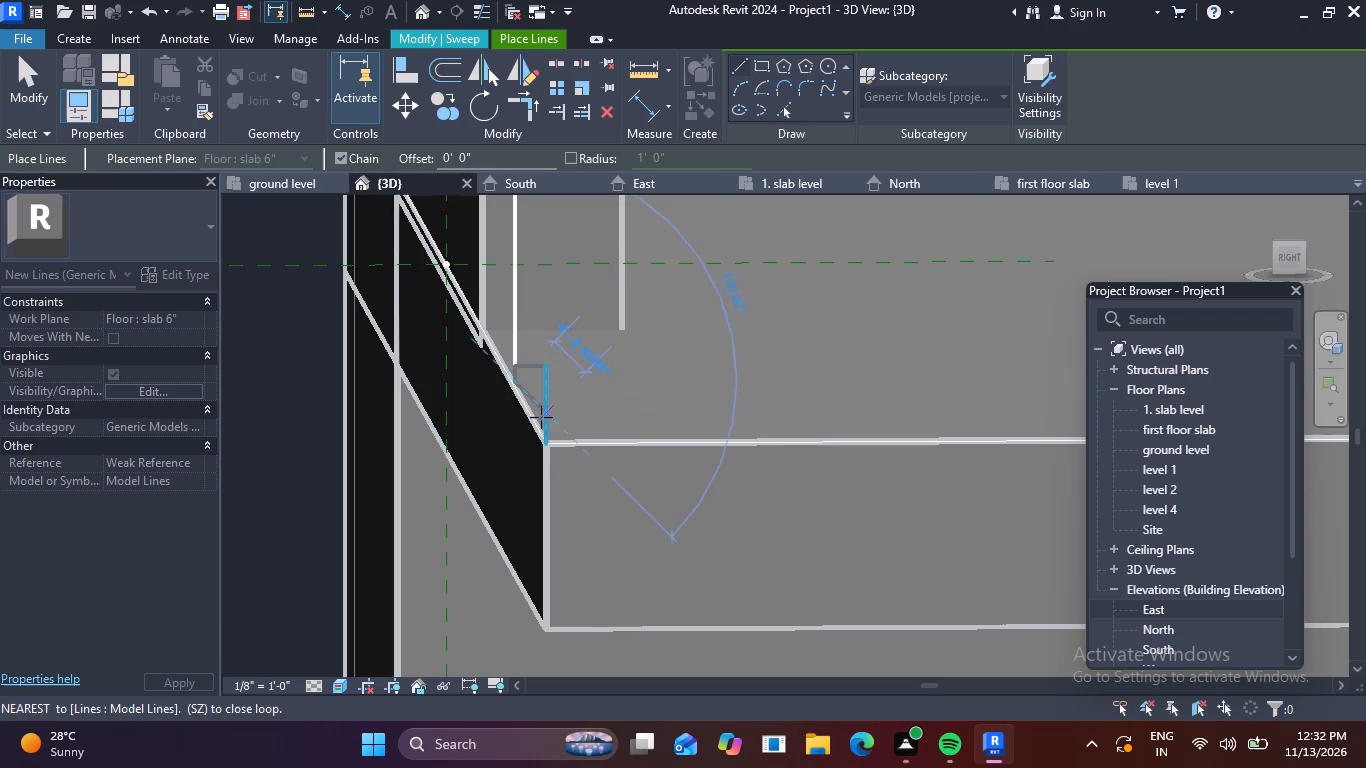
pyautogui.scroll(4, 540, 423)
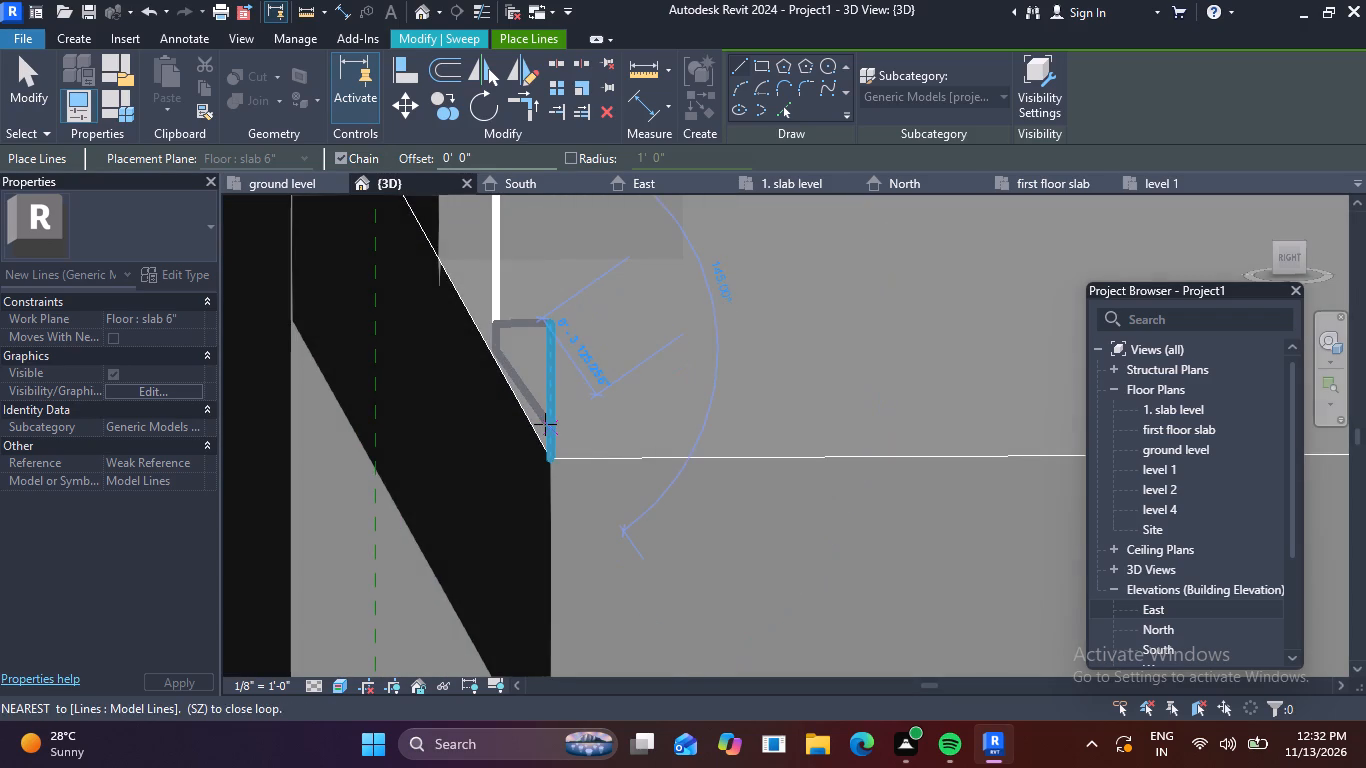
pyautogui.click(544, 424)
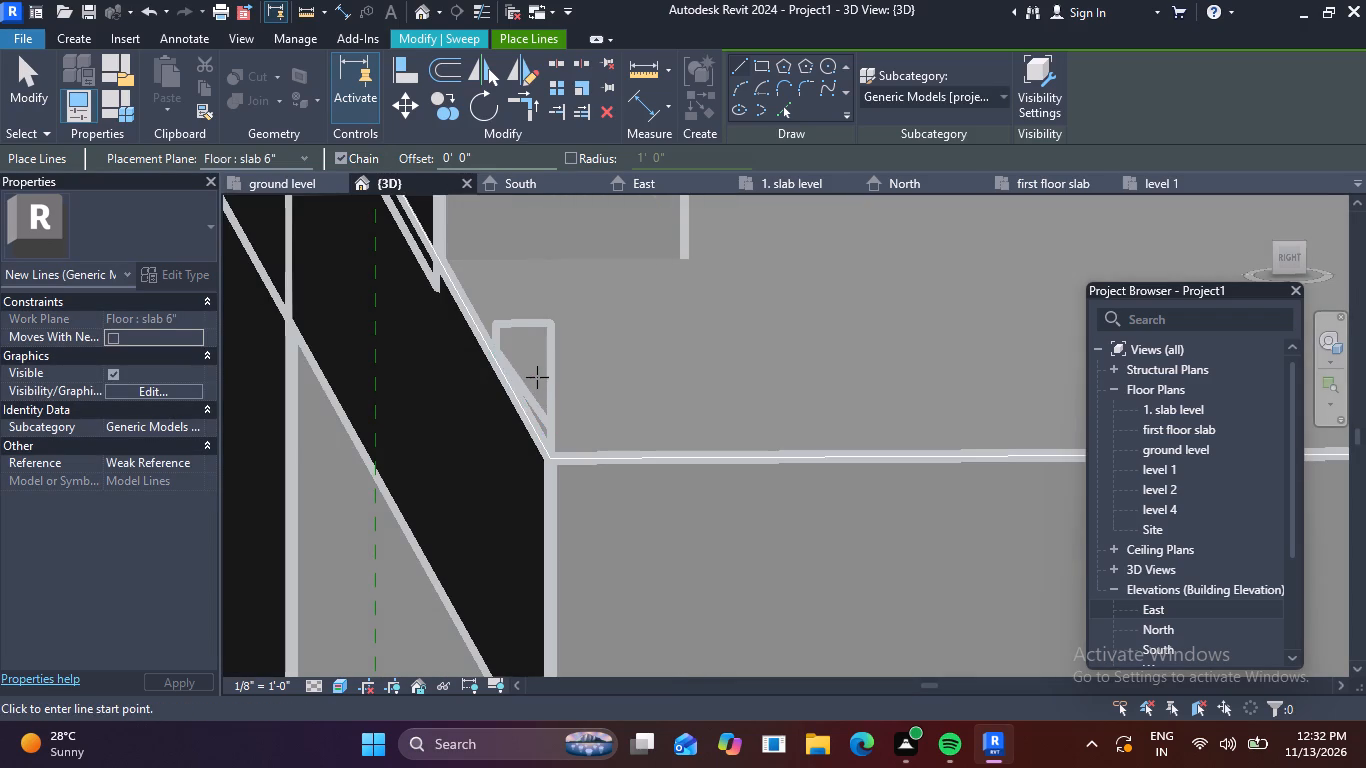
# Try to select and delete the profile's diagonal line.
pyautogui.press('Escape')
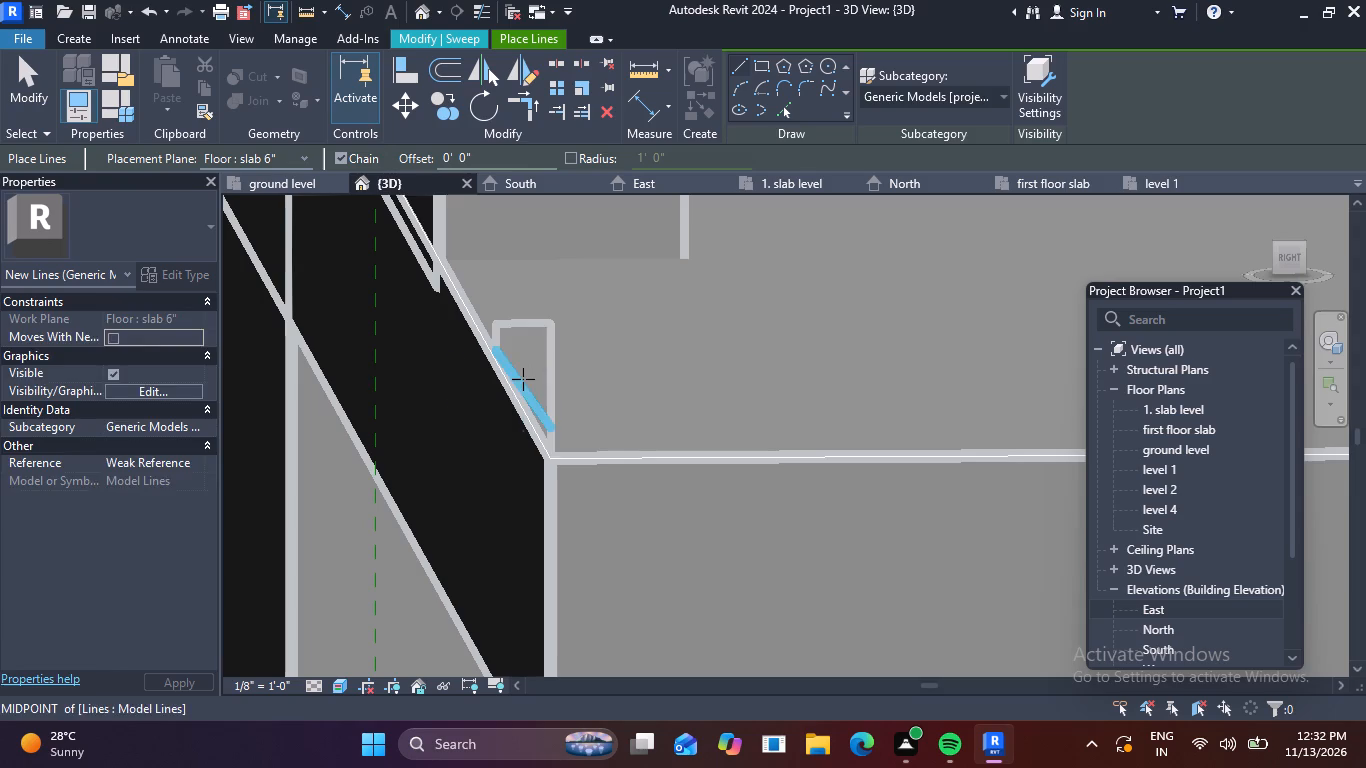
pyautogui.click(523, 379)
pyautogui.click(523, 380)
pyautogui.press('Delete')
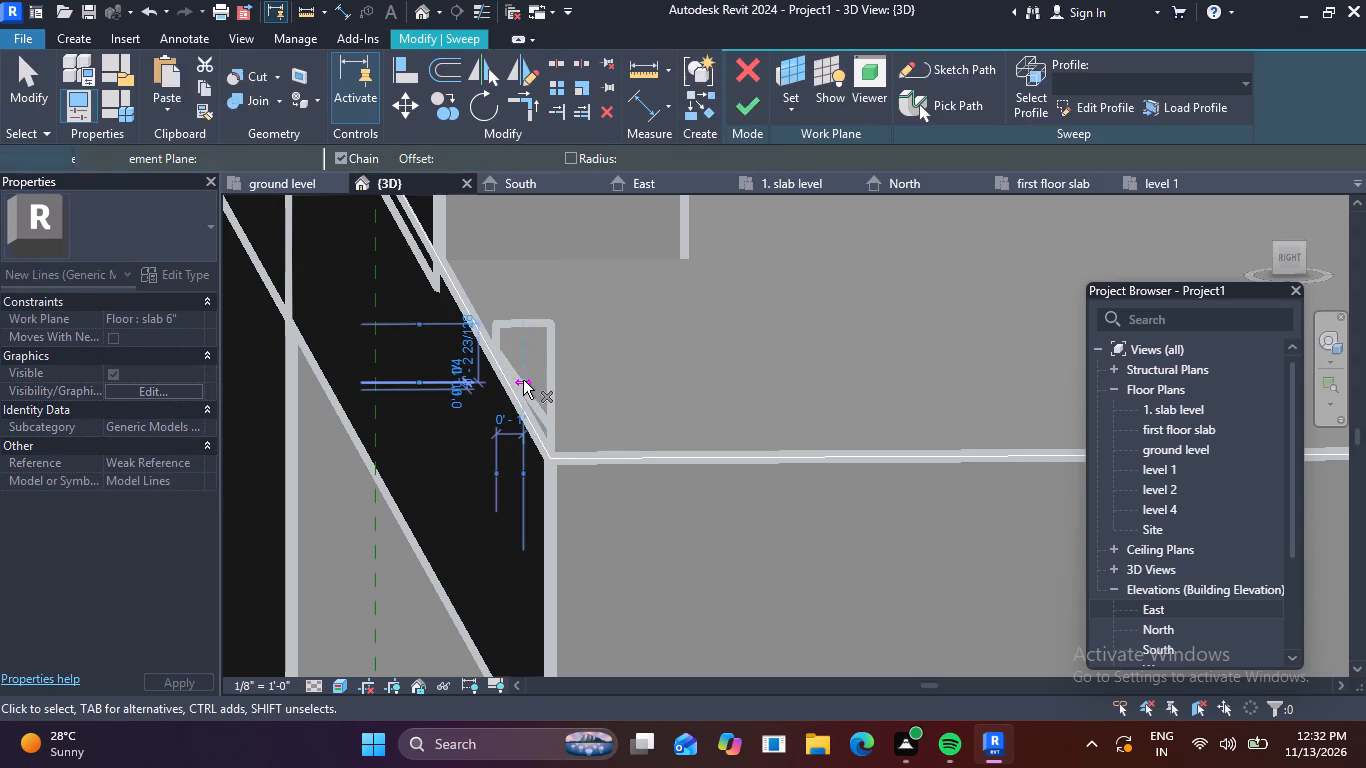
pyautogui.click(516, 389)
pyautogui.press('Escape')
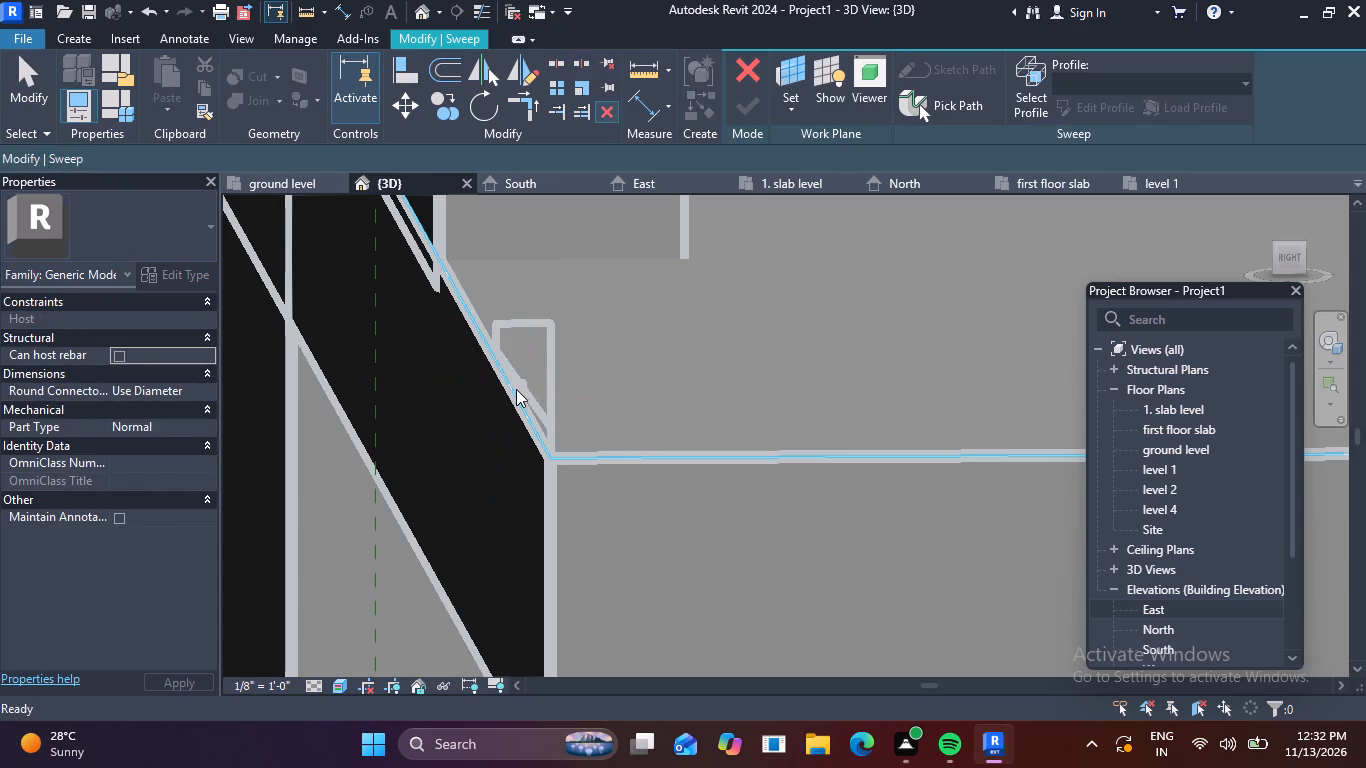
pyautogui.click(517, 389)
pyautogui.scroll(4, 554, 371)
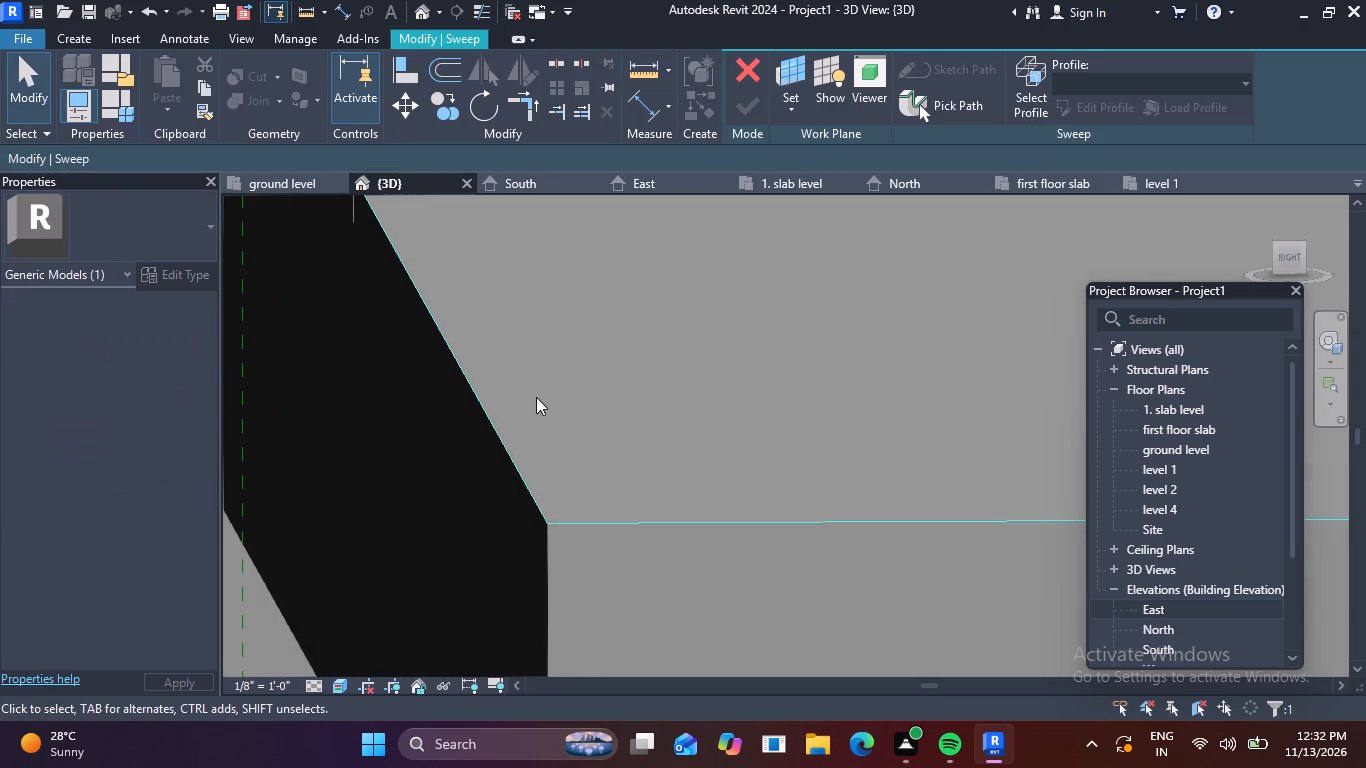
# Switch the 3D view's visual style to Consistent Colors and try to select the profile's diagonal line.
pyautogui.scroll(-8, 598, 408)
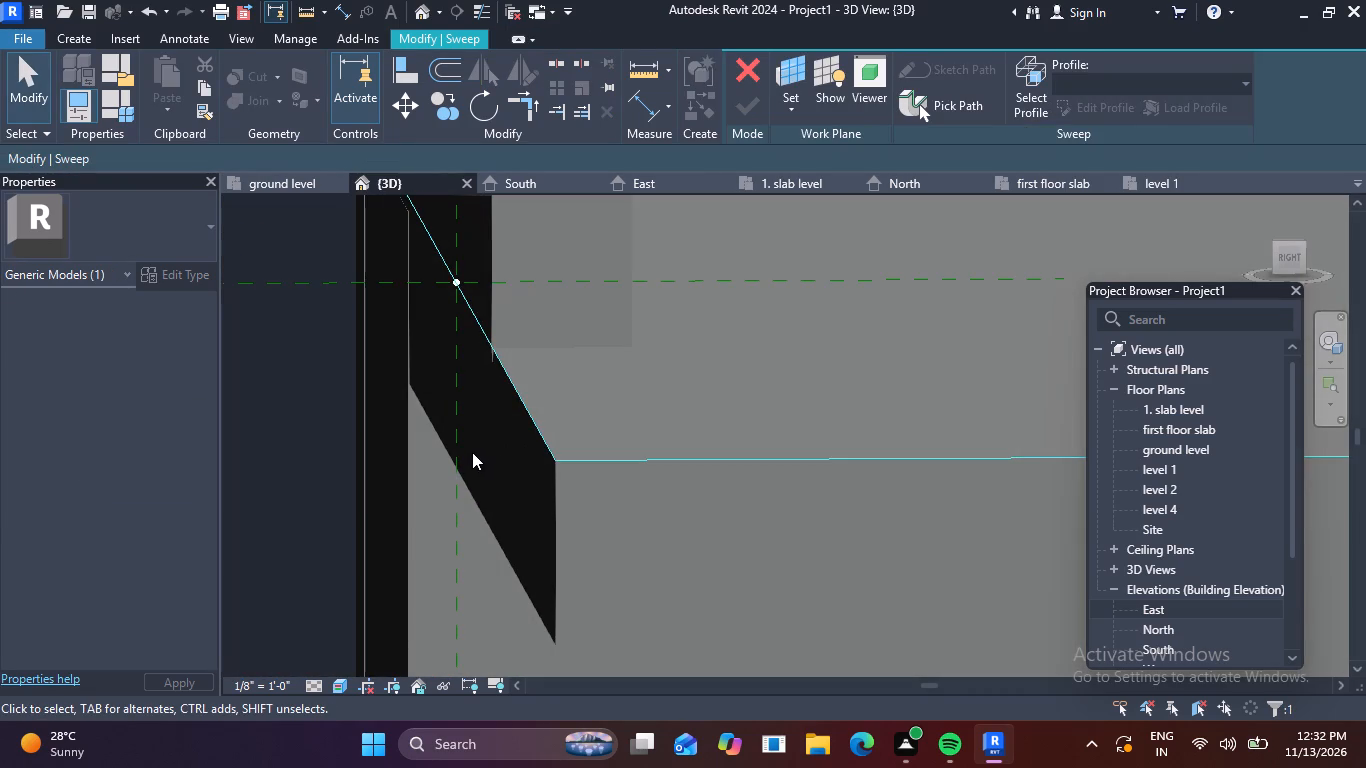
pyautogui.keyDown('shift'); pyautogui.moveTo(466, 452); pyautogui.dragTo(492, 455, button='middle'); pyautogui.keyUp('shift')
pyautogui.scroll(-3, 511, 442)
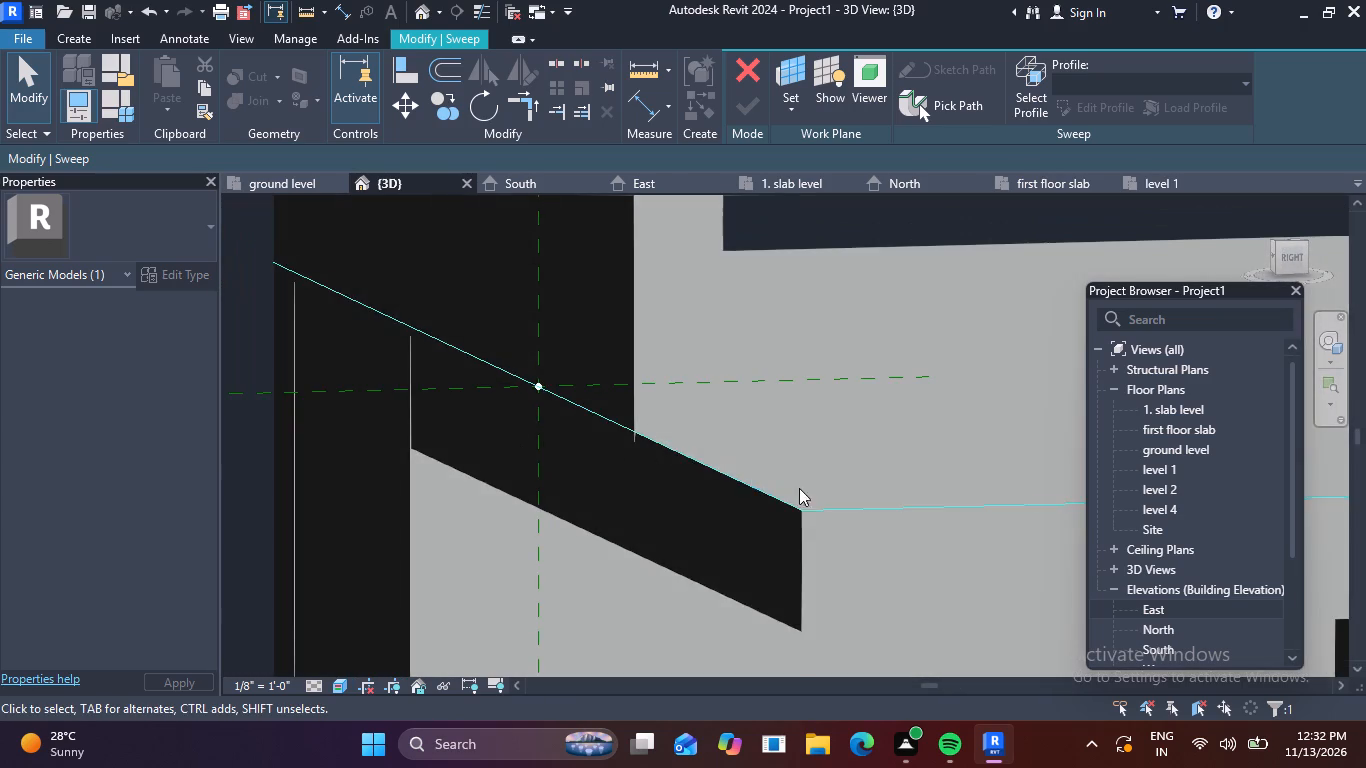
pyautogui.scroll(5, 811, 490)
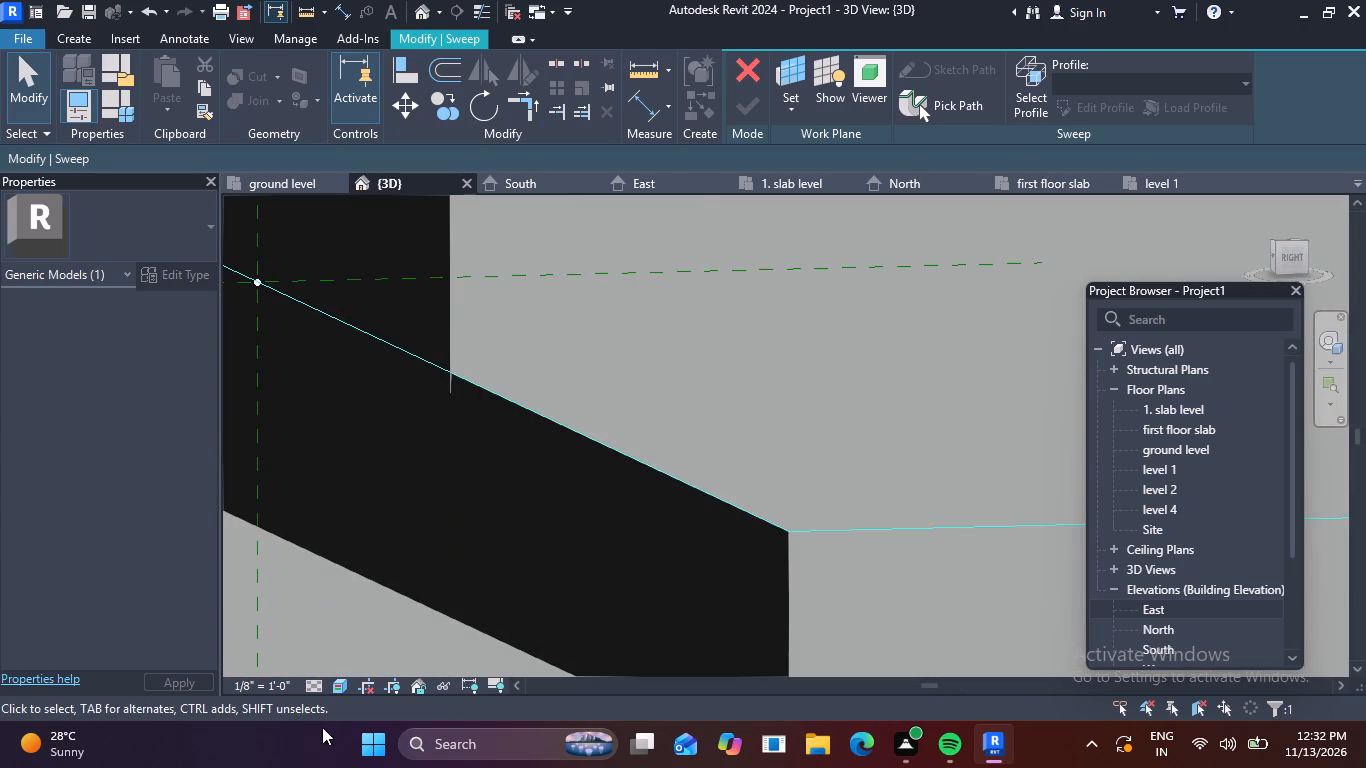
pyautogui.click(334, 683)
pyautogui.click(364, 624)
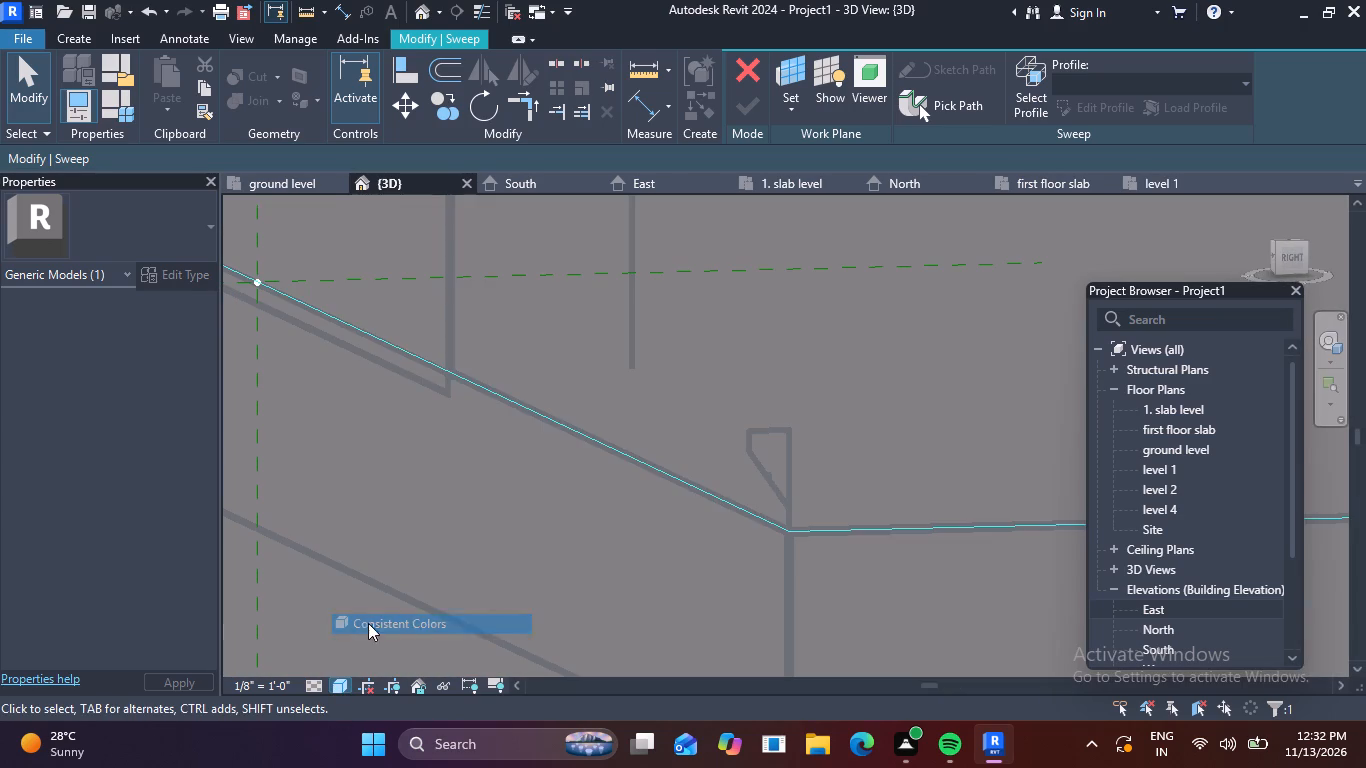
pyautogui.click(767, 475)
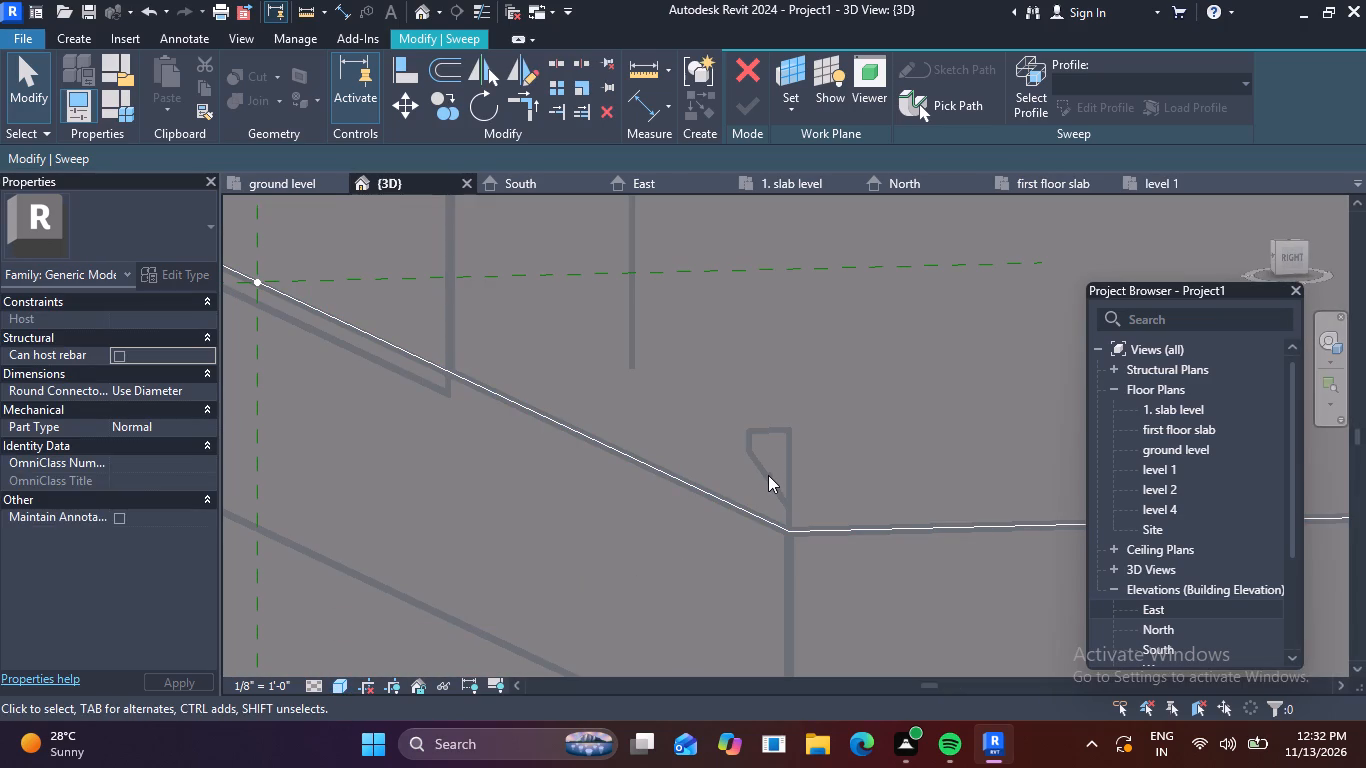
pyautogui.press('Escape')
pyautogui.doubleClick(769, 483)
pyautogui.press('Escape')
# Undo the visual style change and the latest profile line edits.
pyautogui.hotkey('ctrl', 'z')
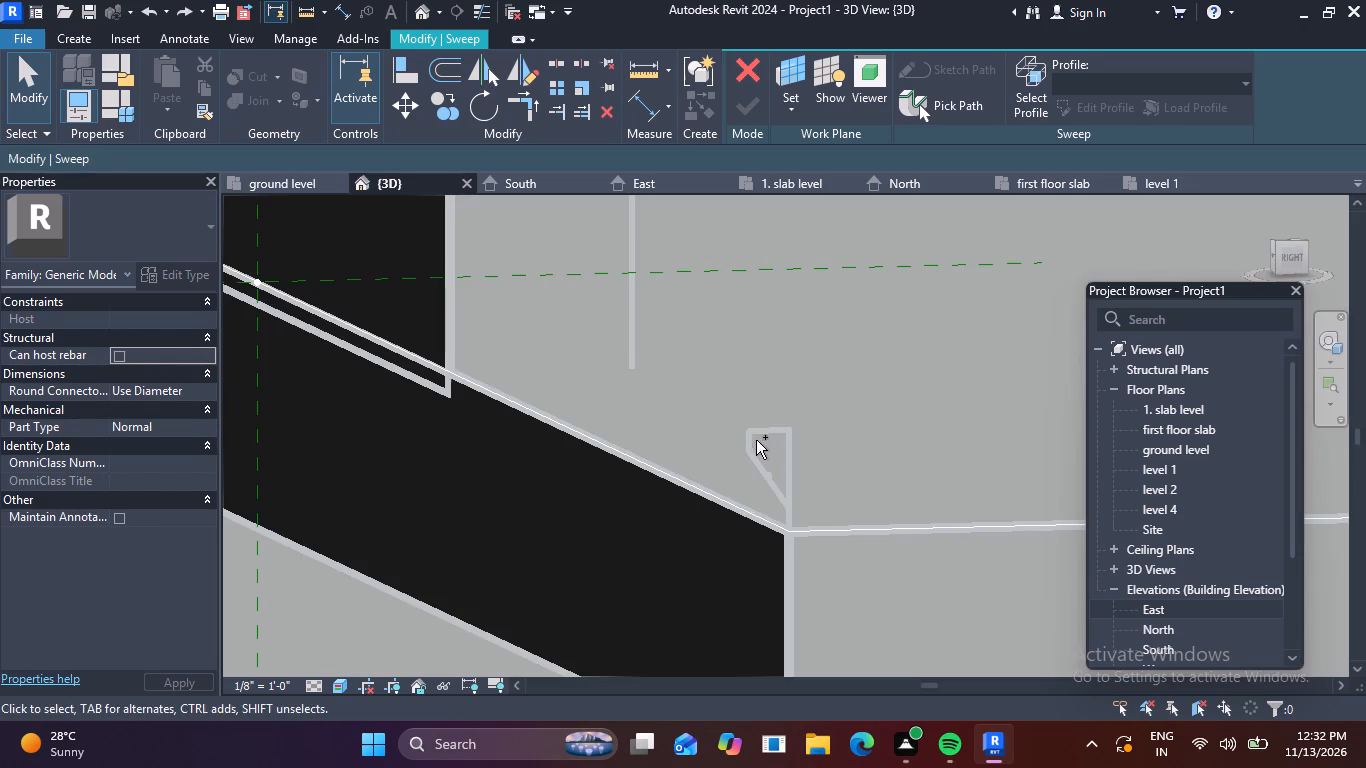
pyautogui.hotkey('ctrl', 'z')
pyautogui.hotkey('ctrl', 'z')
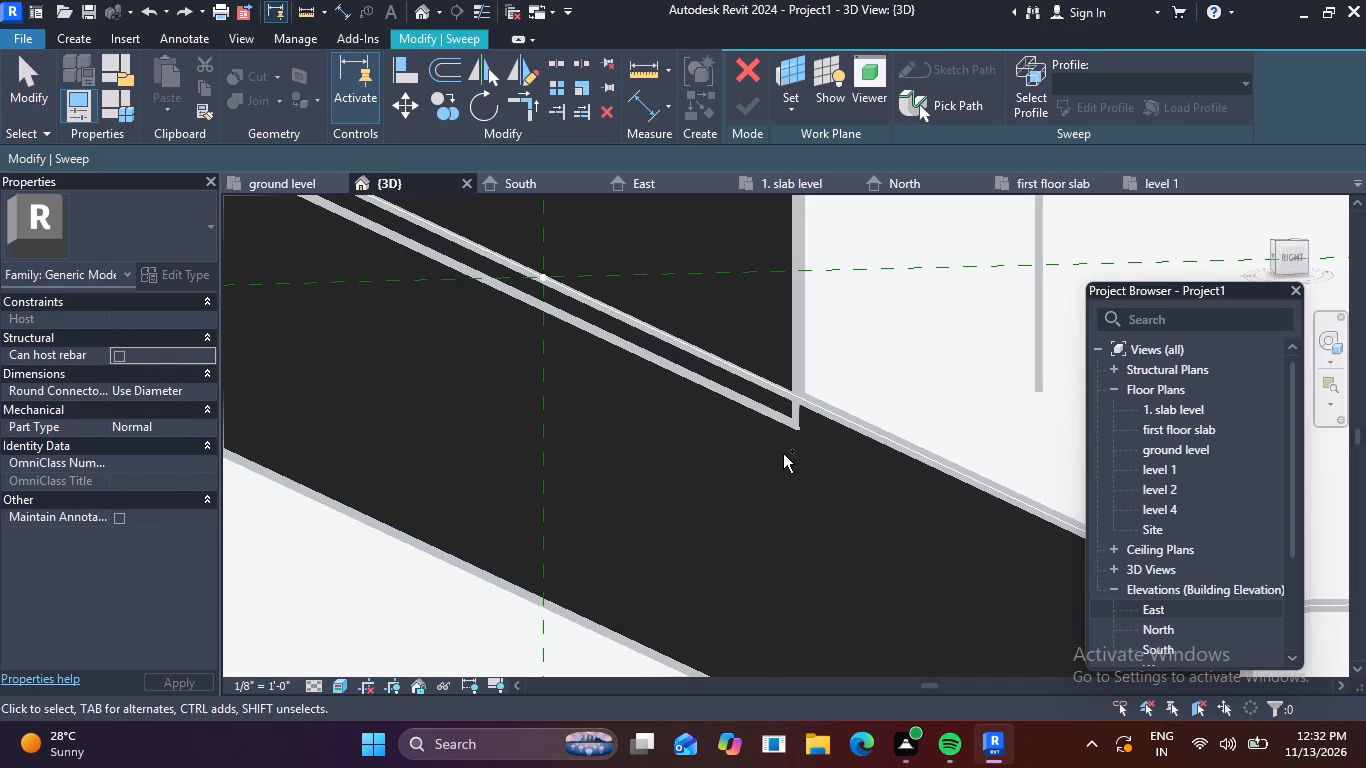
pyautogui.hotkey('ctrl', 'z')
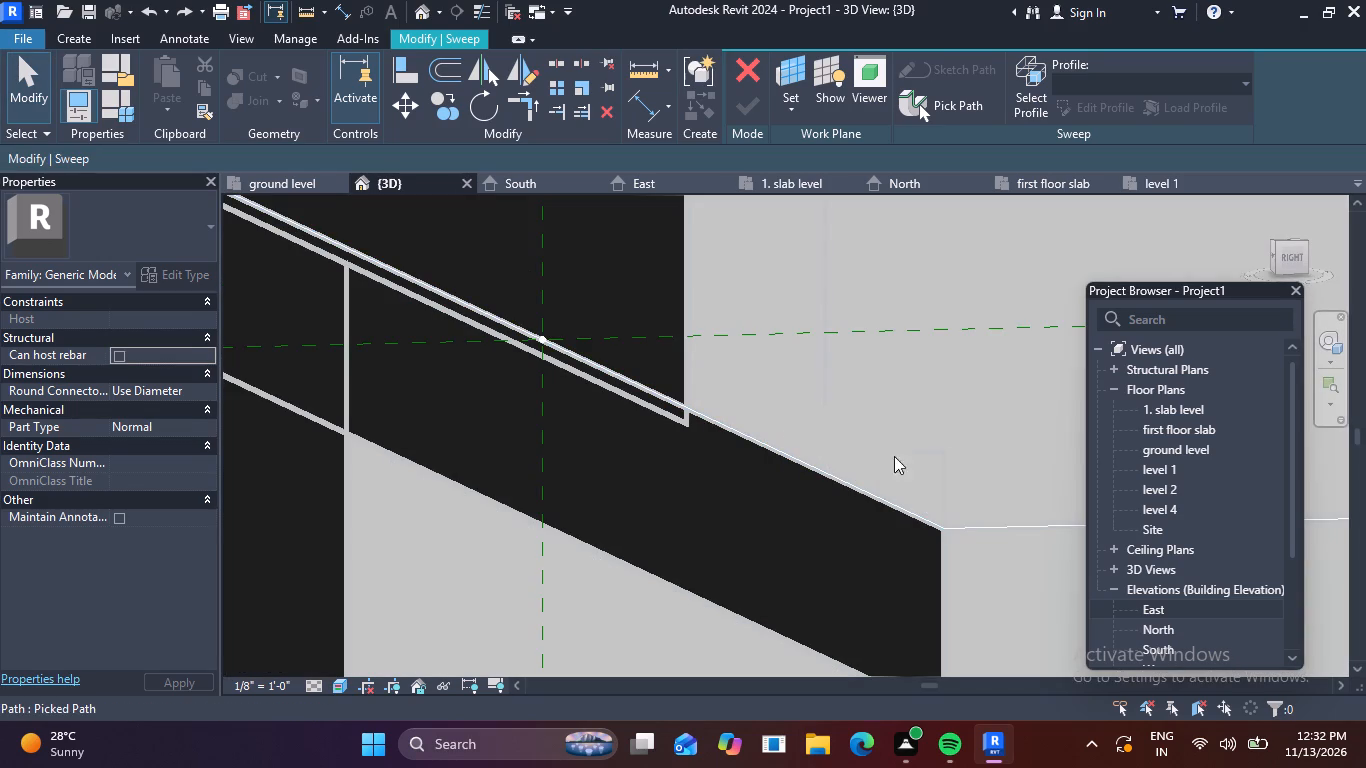
# Discard the unfinished sweep at the top slab's corner, staying in the in-place model editor.
pyautogui.scroll(7, 941, 478)
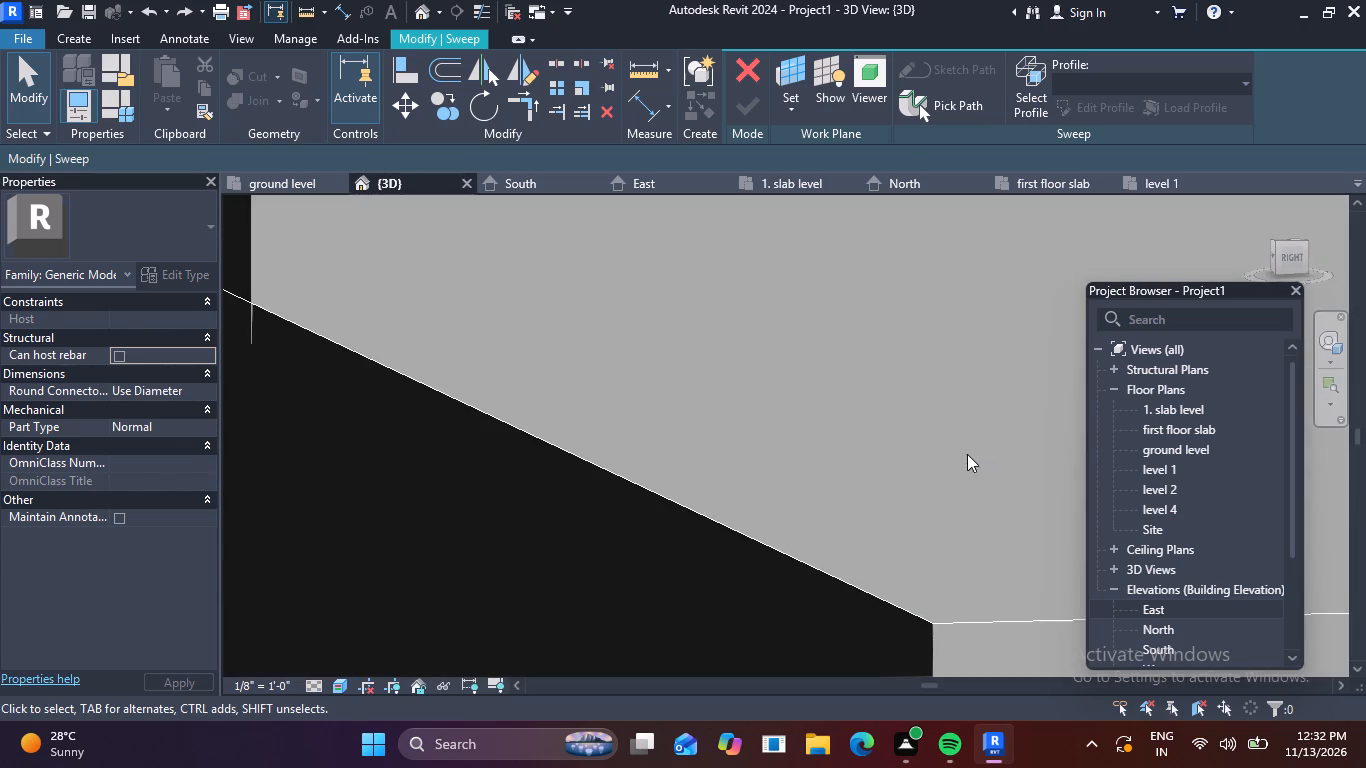
pyautogui.scroll(-4, 967, 454)
pyautogui.keyDown('shift'); pyautogui.moveTo(986, 494); pyautogui.dragTo(956, 502, button='middle'); pyautogui.keyUp('shift')
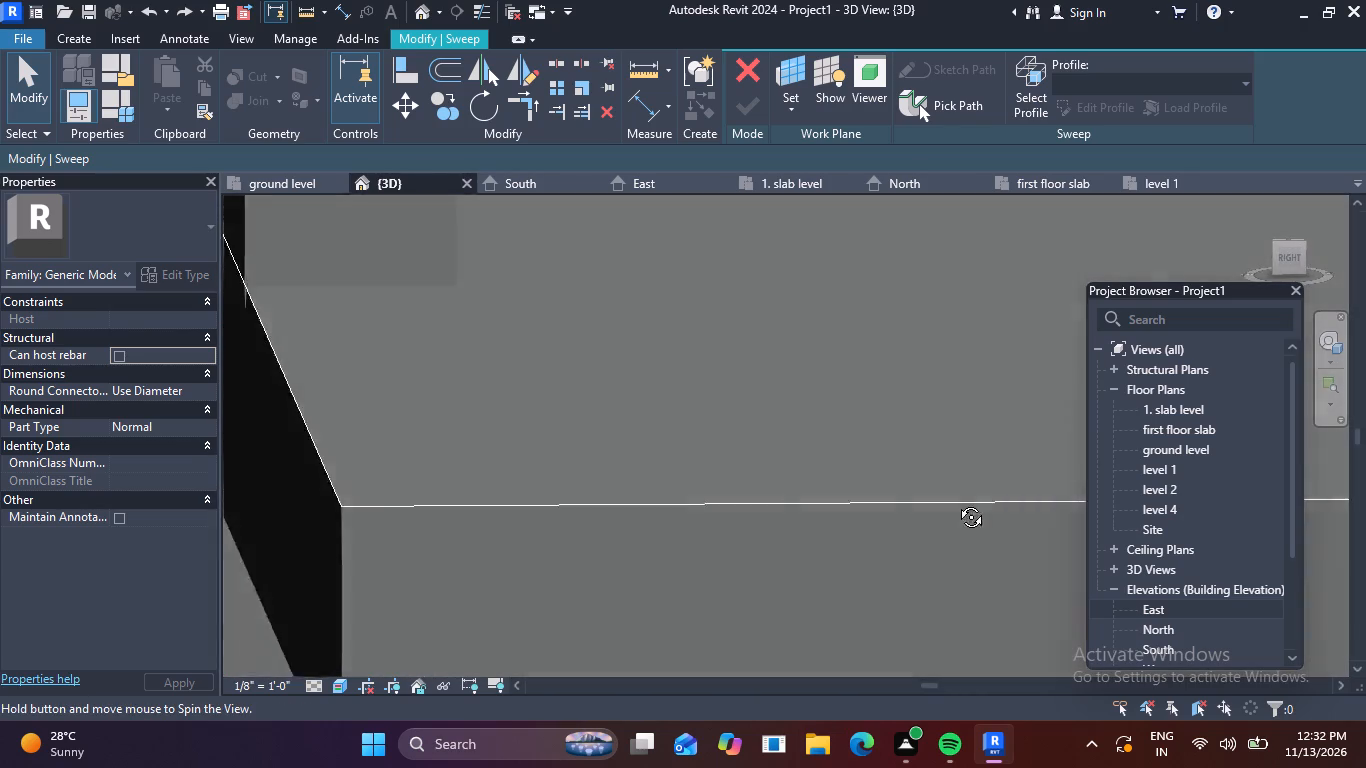
pyautogui.keyDown('shift'); pyautogui.moveTo(956, 502); pyautogui.dragTo(951, 503, button='middle'); pyautogui.keyUp('shift')
pyautogui.scroll(-3, 644, 418)
pyautogui.moveTo(649, 415); pyautogui.dragTo(821, 434, button='middle')
pyautogui.scroll(1, 537, 441)
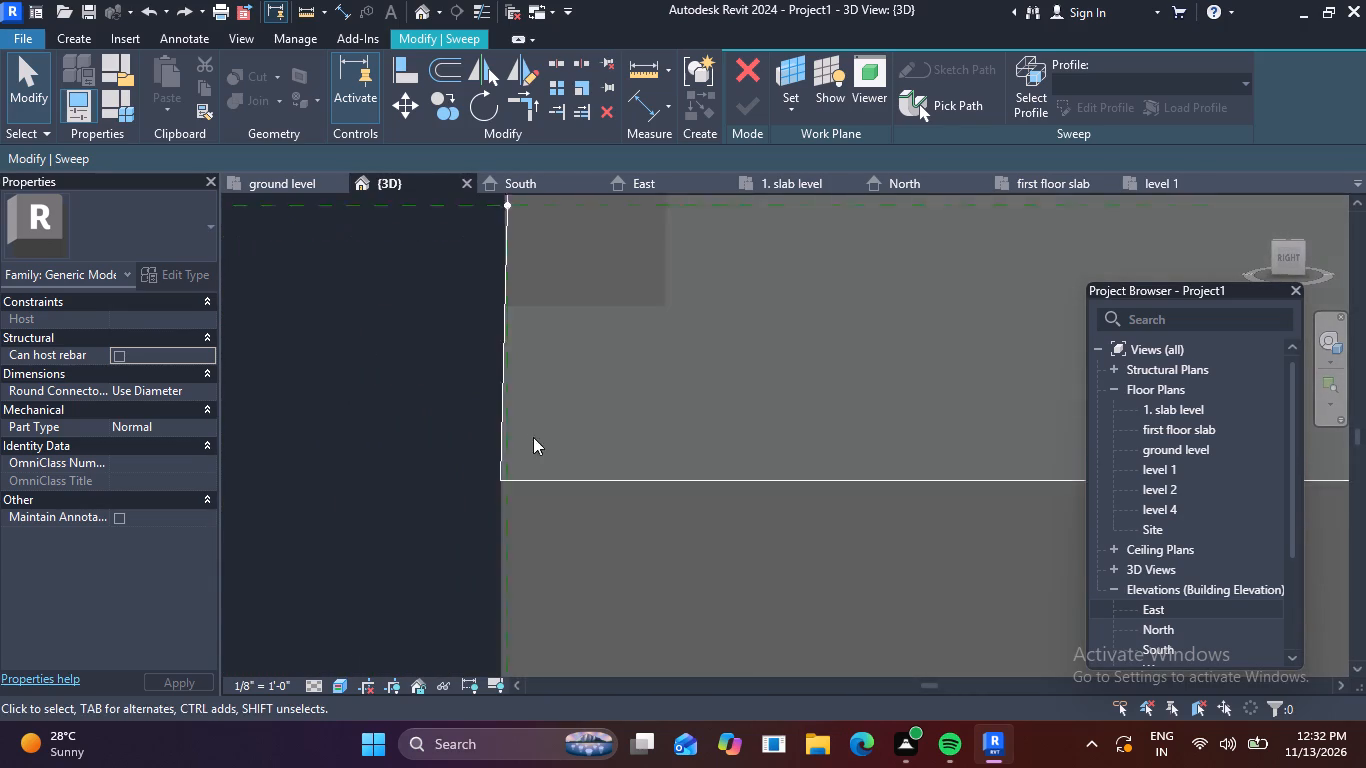
pyautogui.scroll(3, 533, 437)
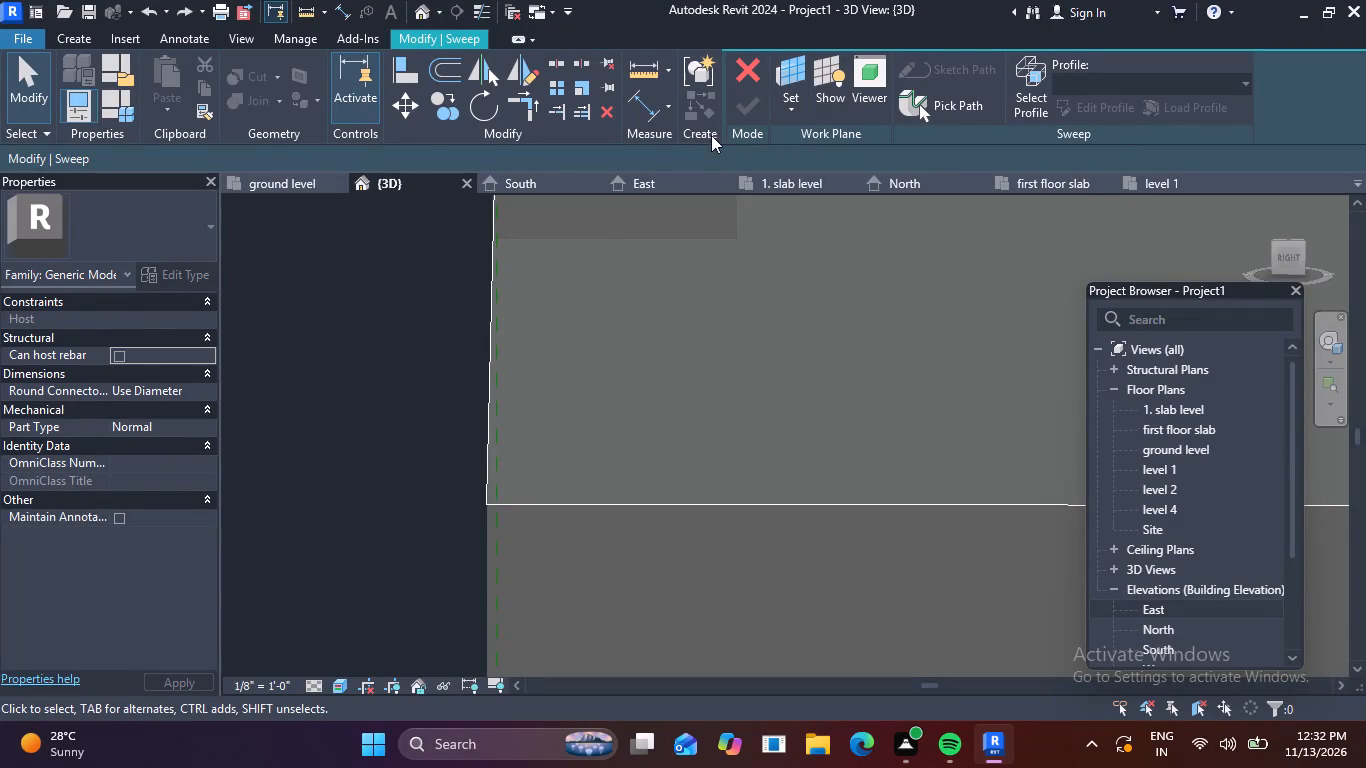
pyautogui.scroll(-4, 705, 138)
pyautogui.press('Escape')
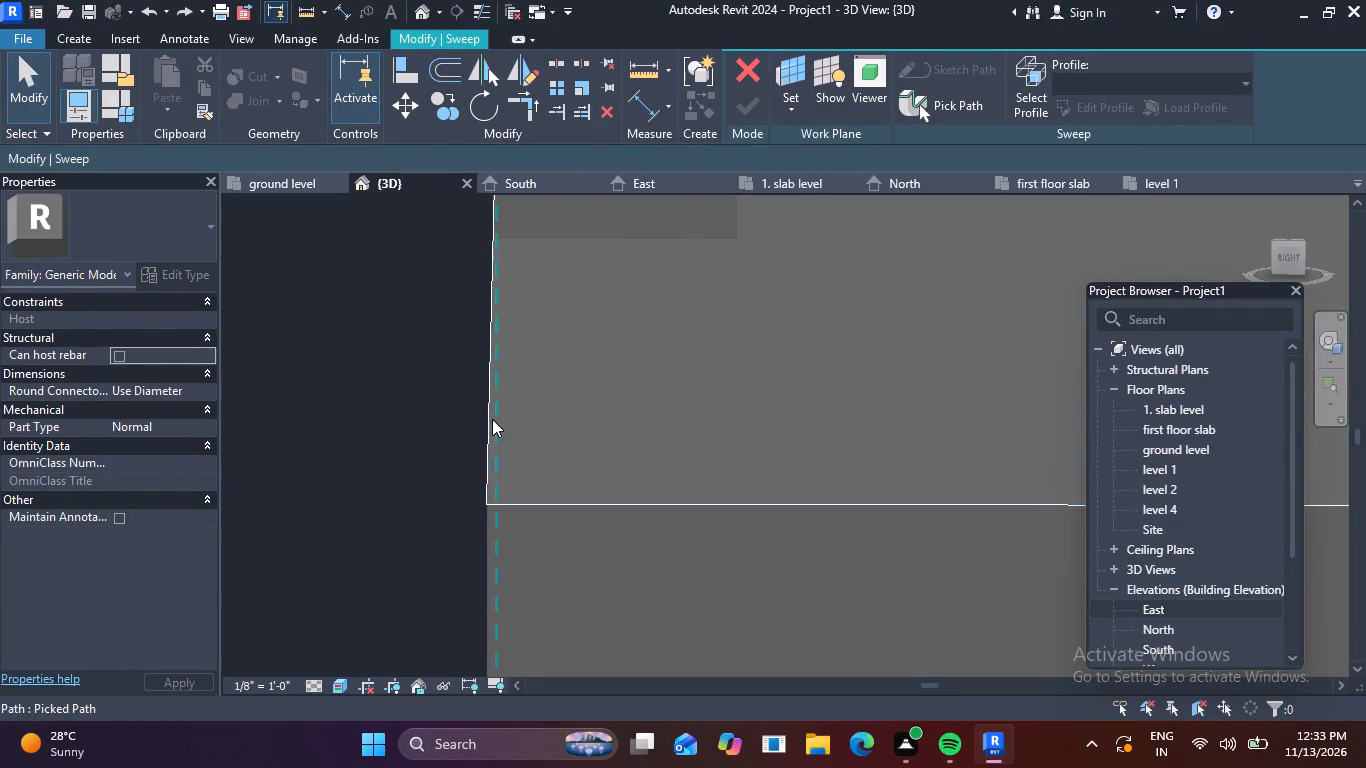
pyautogui.click(494, 421)
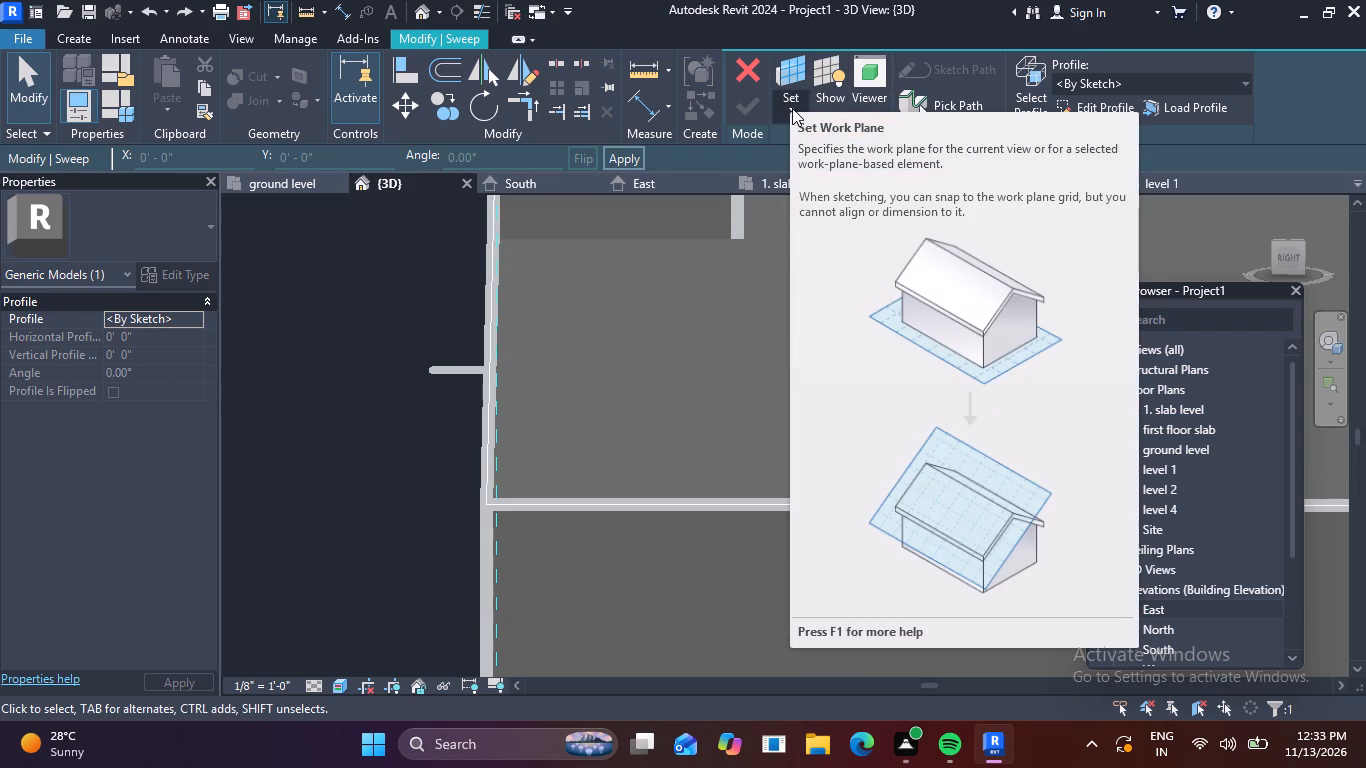
pyautogui.click(753, 60)
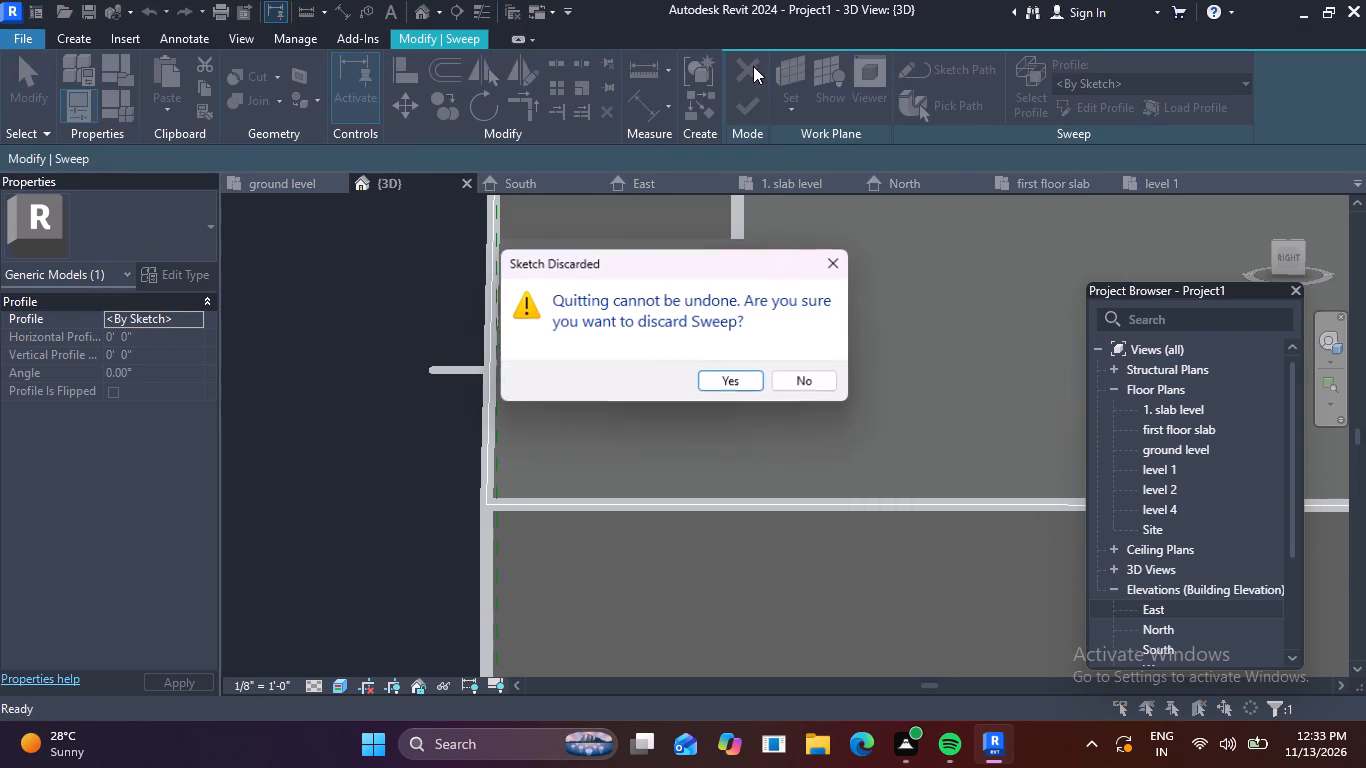
pyautogui.click(733, 374)
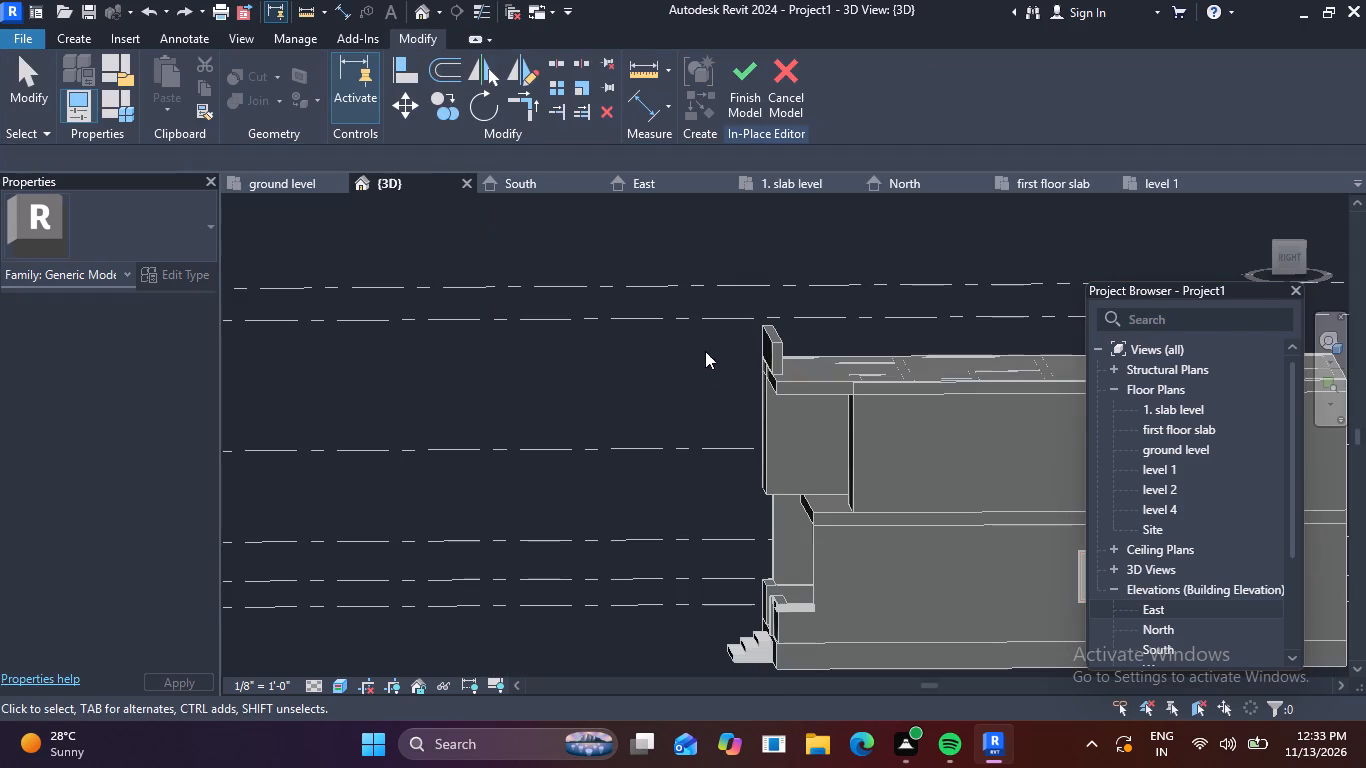
pyautogui.scroll(-3, 674, 313)
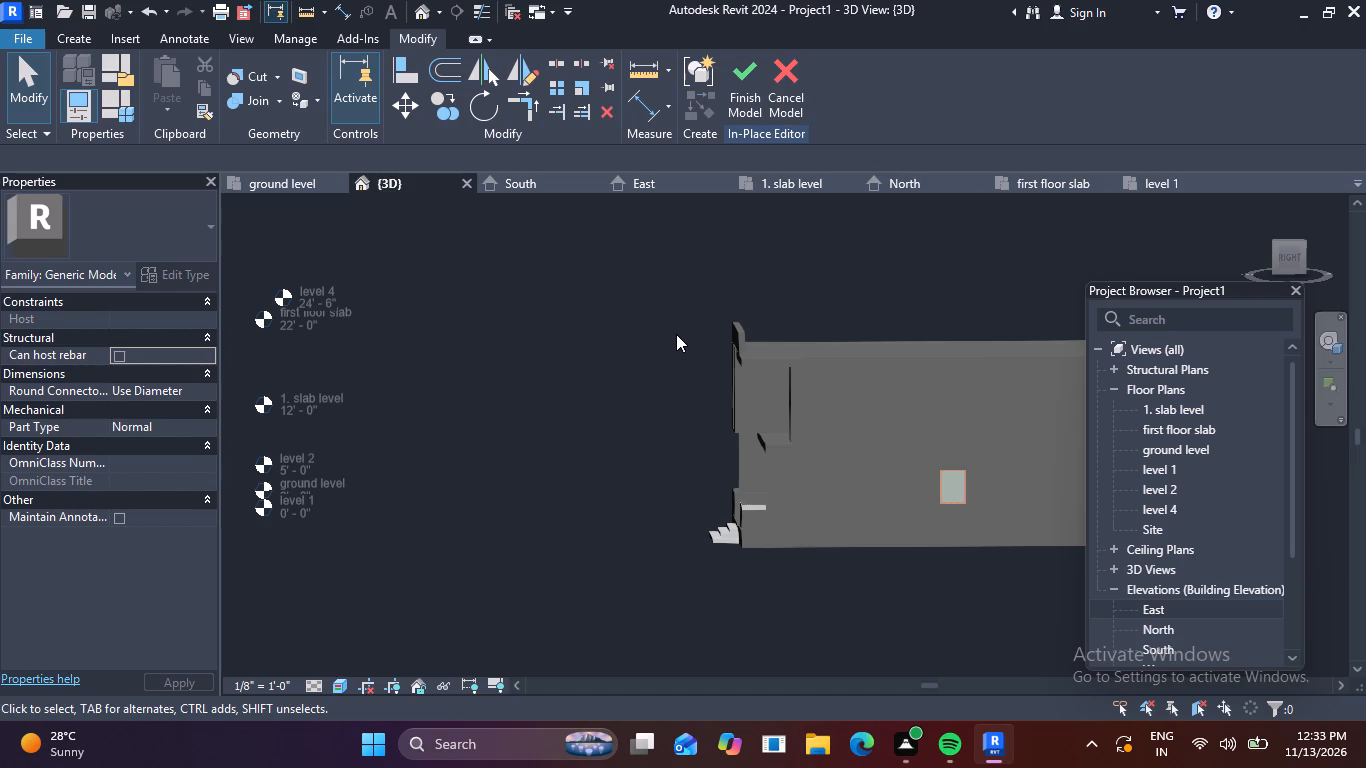
# Examine the whole house model in 3D from its side, rear and front.
pyautogui.press('Escape')
pyautogui.scroll(-2, 712, 386)
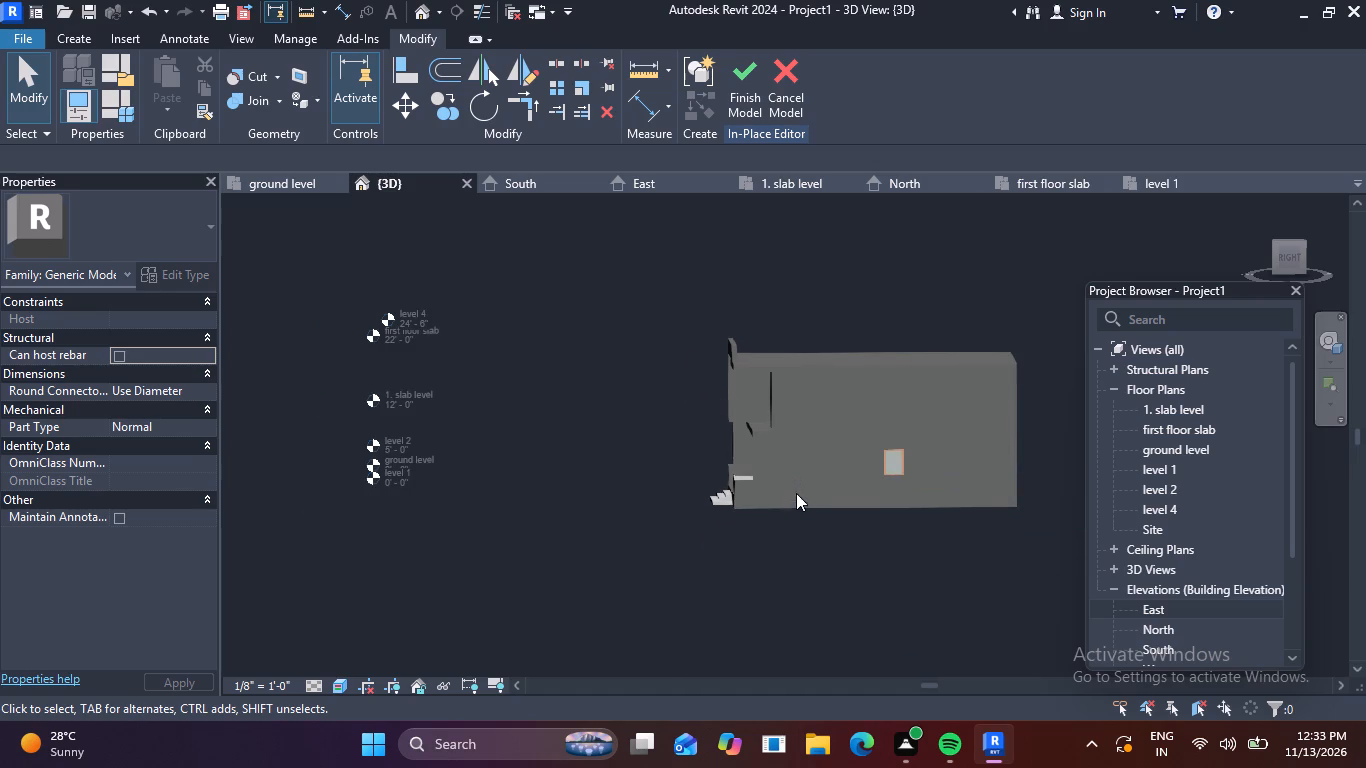
pyautogui.keyDown('shift'); pyautogui.moveTo(787, 506); pyautogui.dragTo(761, 514, button='middle'); pyautogui.keyUp('shift')
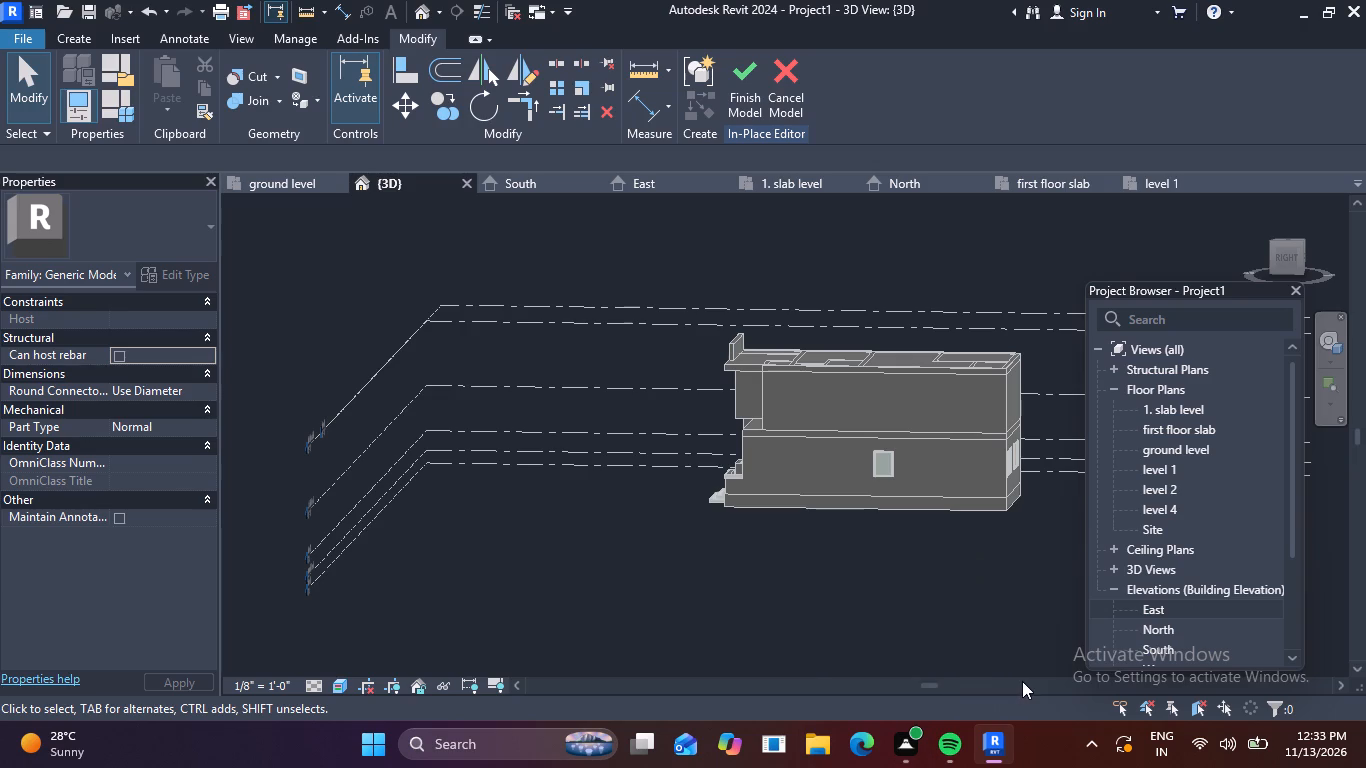
pyautogui.scroll(-1, 922, 500)
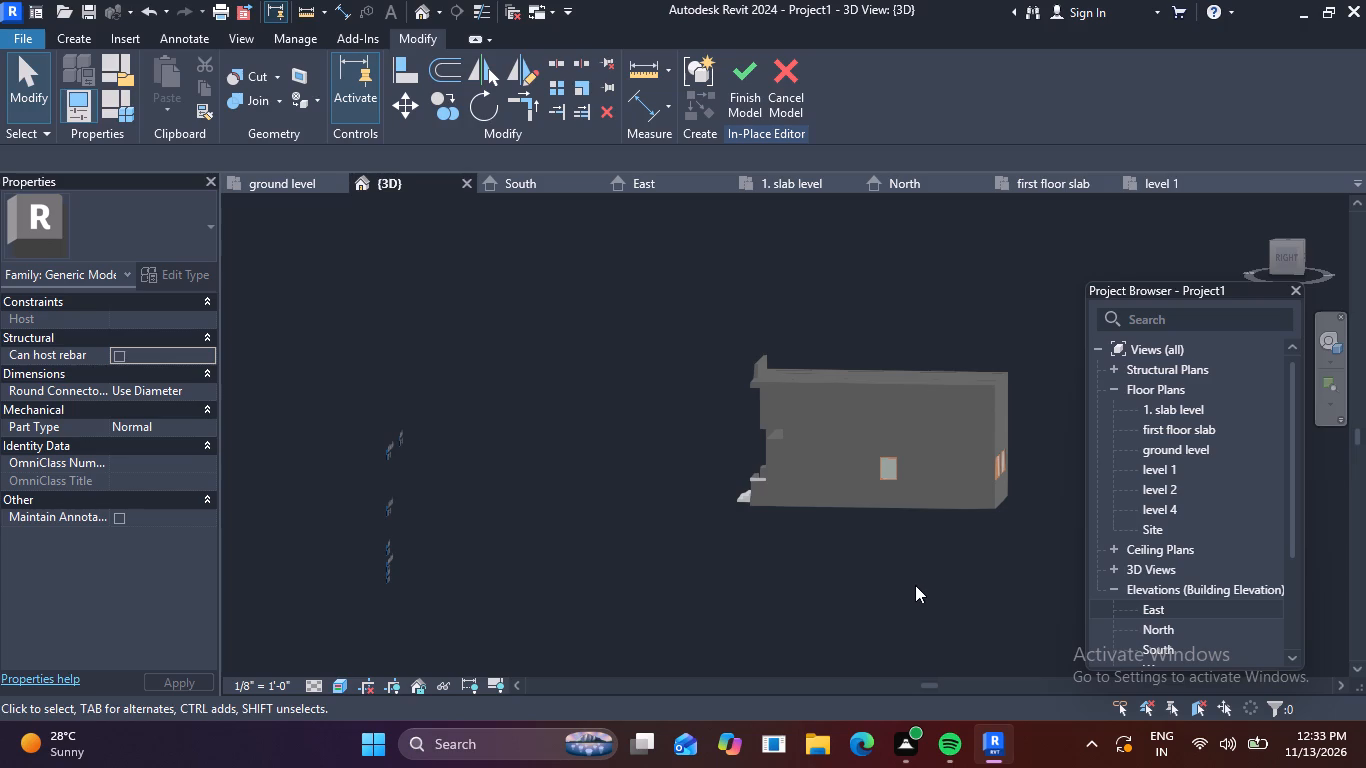
pyautogui.keyDown('shift'); pyautogui.moveTo(902, 587); pyautogui.dragTo(700, 605, button='middle'); pyautogui.keyUp('shift')
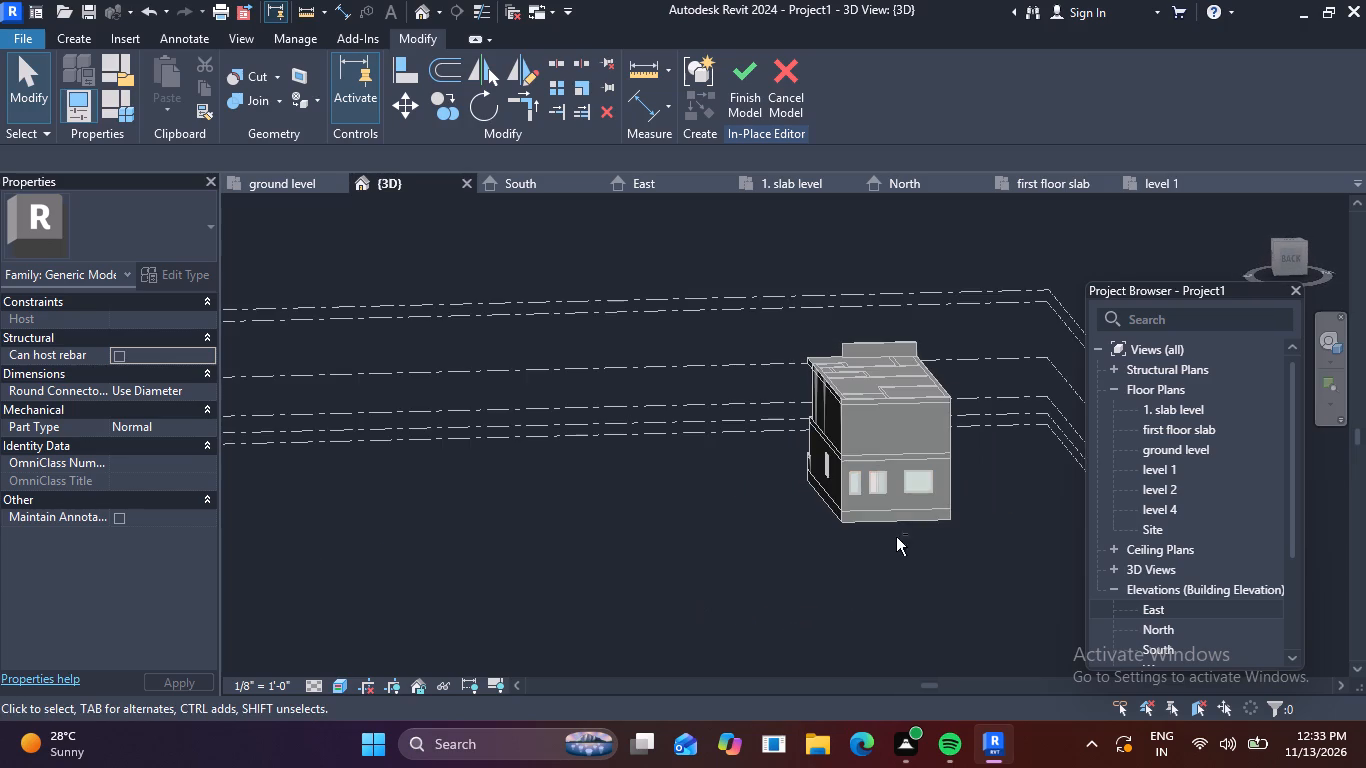
pyautogui.keyDown('shift'); pyautogui.moveTo(946, 515); pyautogui.dragTo(838, 543, button='middle'); pyautogui.keyUp('shift')
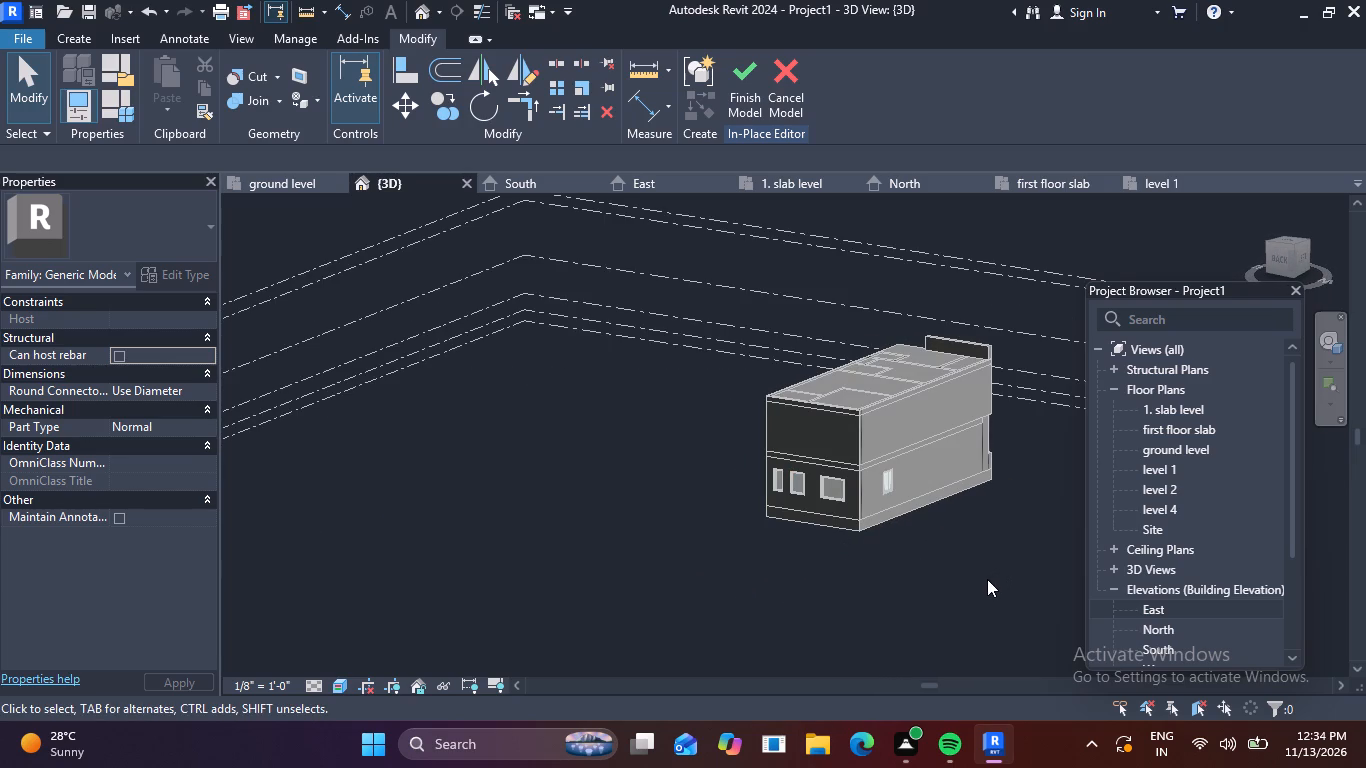
pyautogui.keyDown('shift'); pyautogui.moveTo(981, 554); pyautogui.dragTo(667, 585, button='middle'); pyautogui.keyUp('shift')
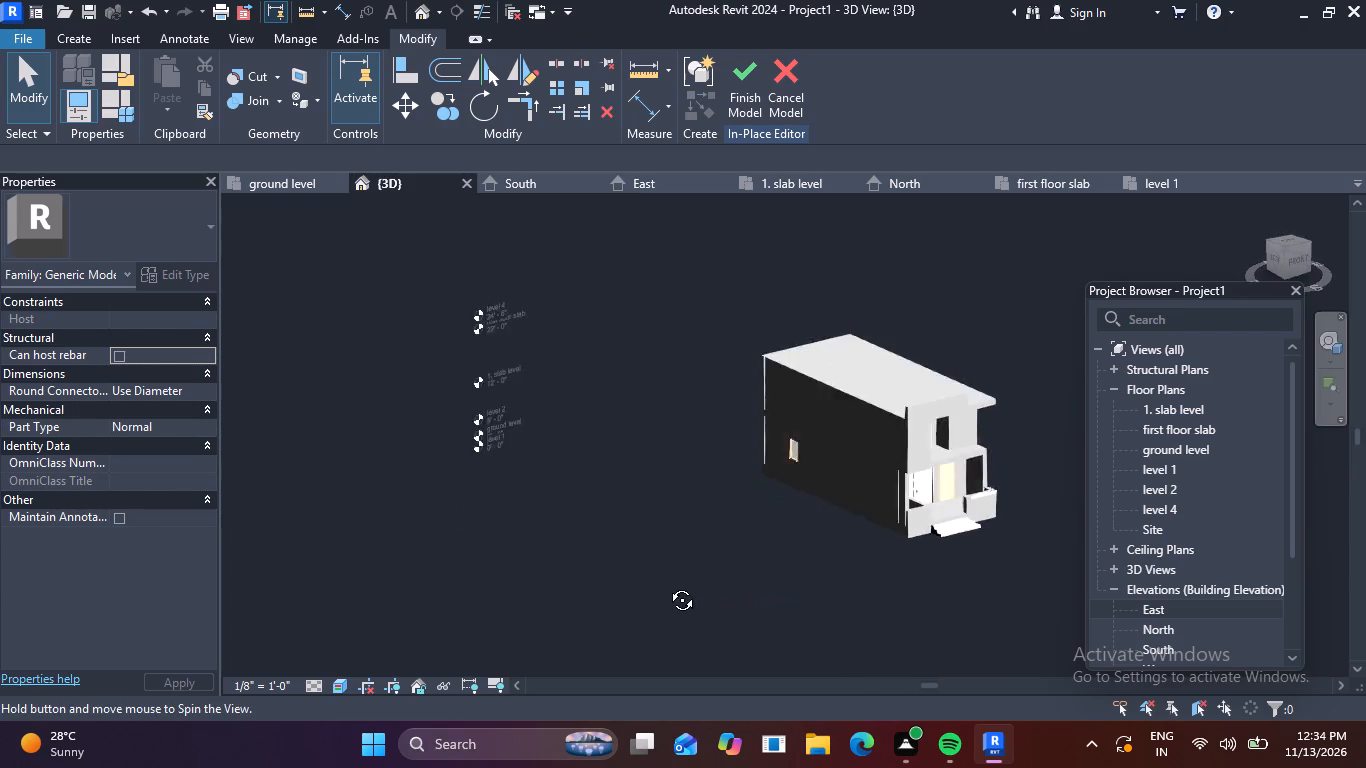
pyautogui.keyDown('shift'); pyautogui.moveTo(667, 585); pyautogui.dragTo(561, 585, button='middle'); pyautogui.keyUp('shift')
pyautogui.press('Escape')
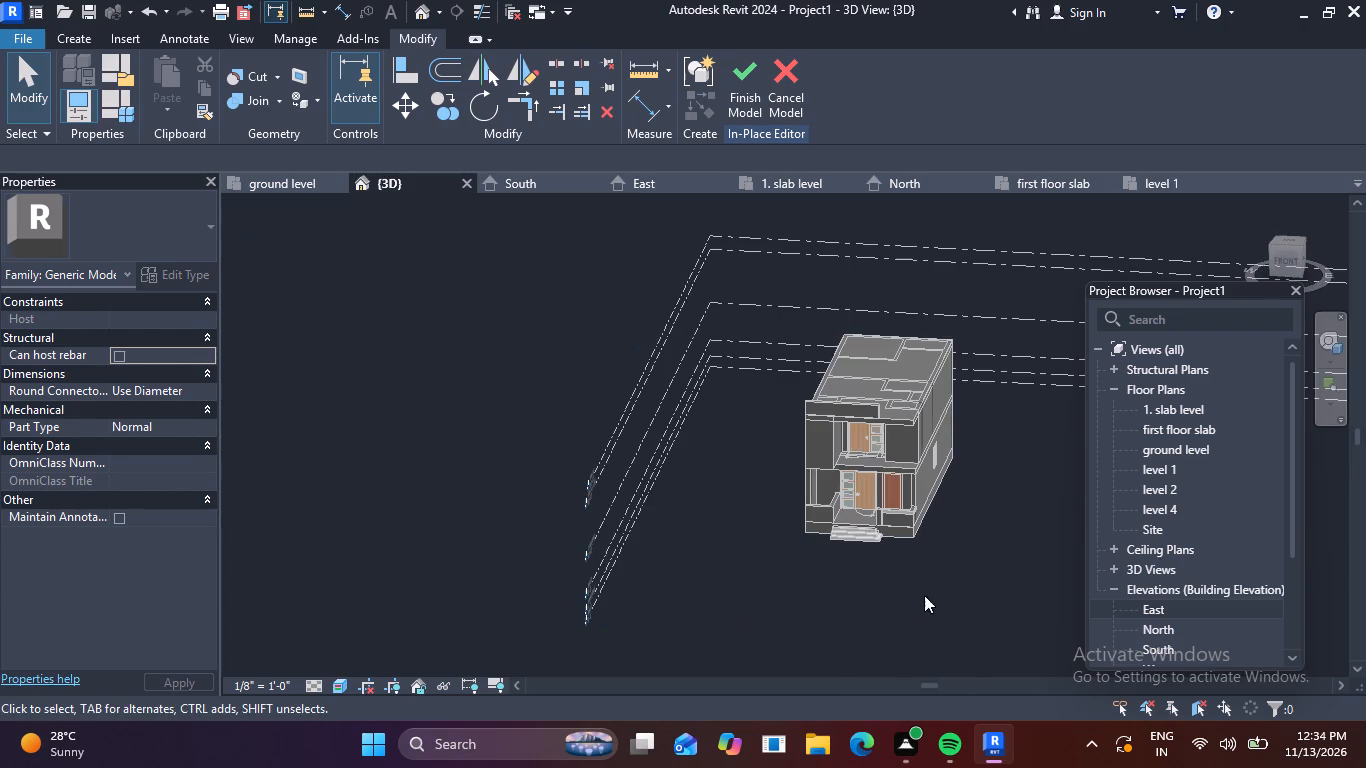
pyautogui.press('Escape')
# Examine the front facade up close, including the upper-storey balcony, its door recess, the parapet and the projecting top slab.
pyautogui.scroll(2, 904, 506)
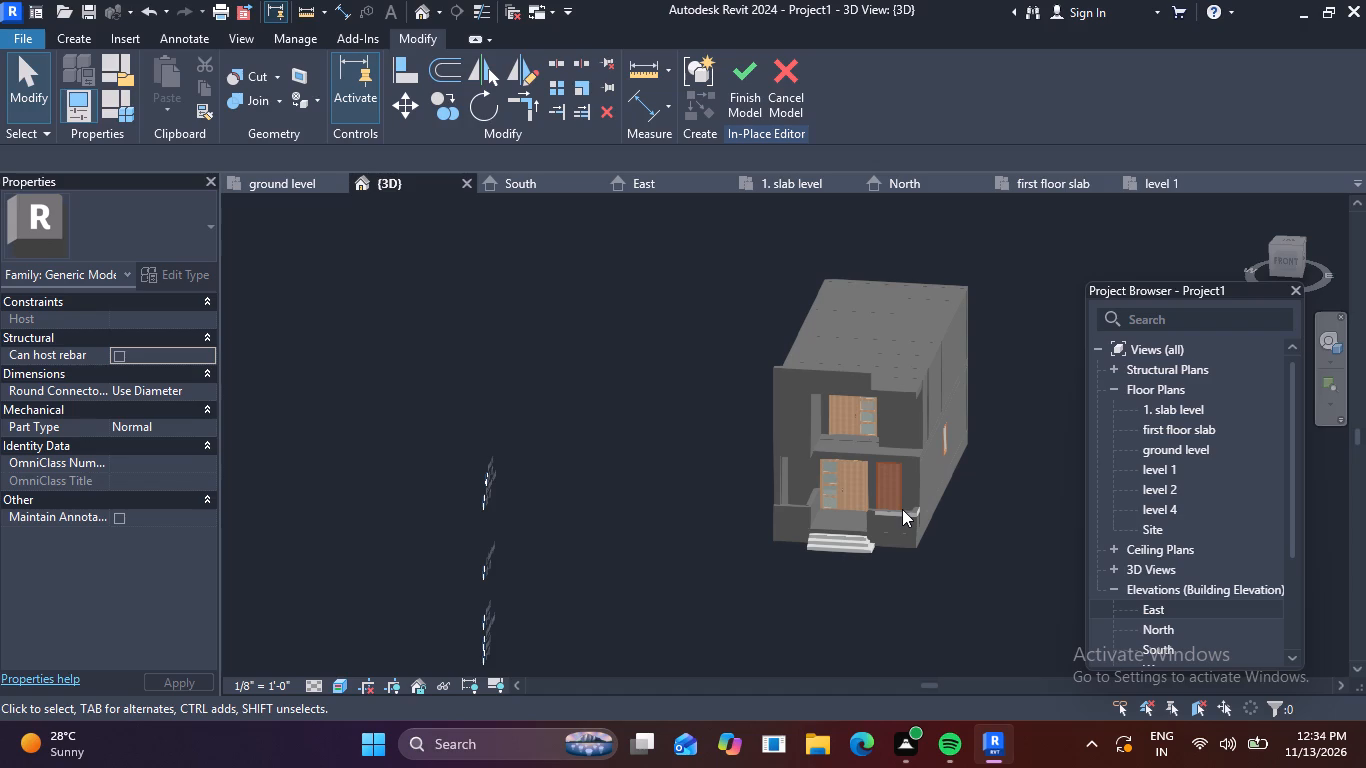
pyautogui.press('Escape')
pyautogui.scroll(-6, 786, 423)
pyautogui.scroll(17, 843, 445)
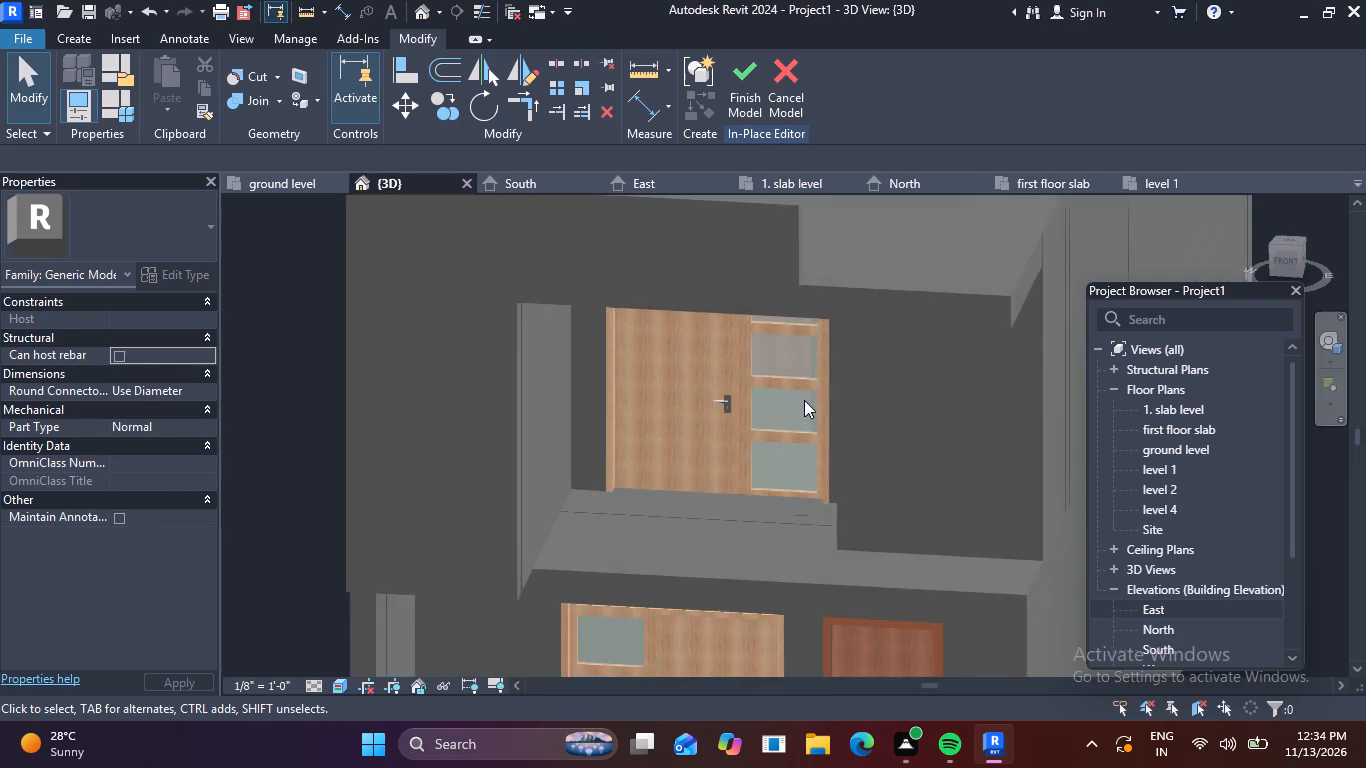
pyautogui.scroll(-5, 789, 400)
pyautogui.scroll(-3, 870, 507)
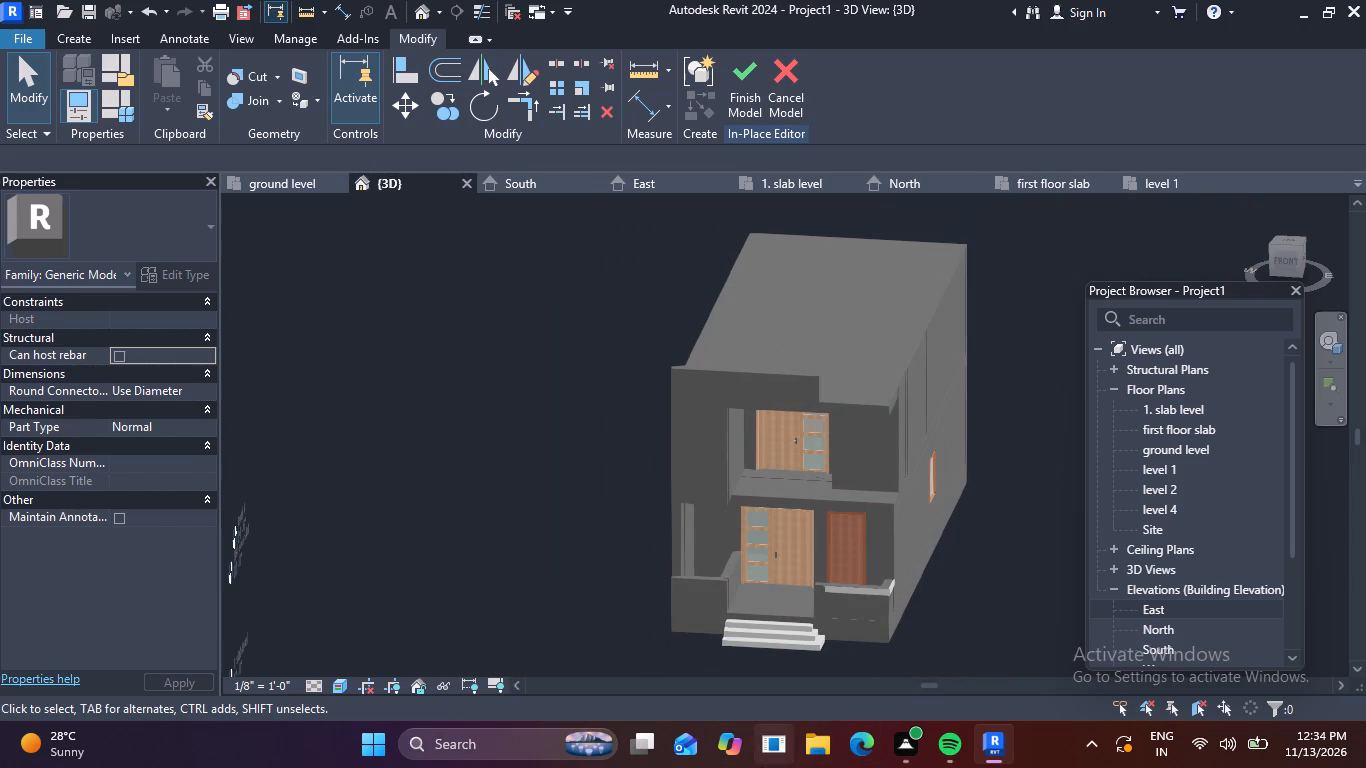
pyautogui.press('Escape')
pyautogui.keyDown('shift'); pyautogui.moveTo(605, 617); pyautogui.dragTo(591, 607, button='middle'); pyautogui.keyUp('shift')
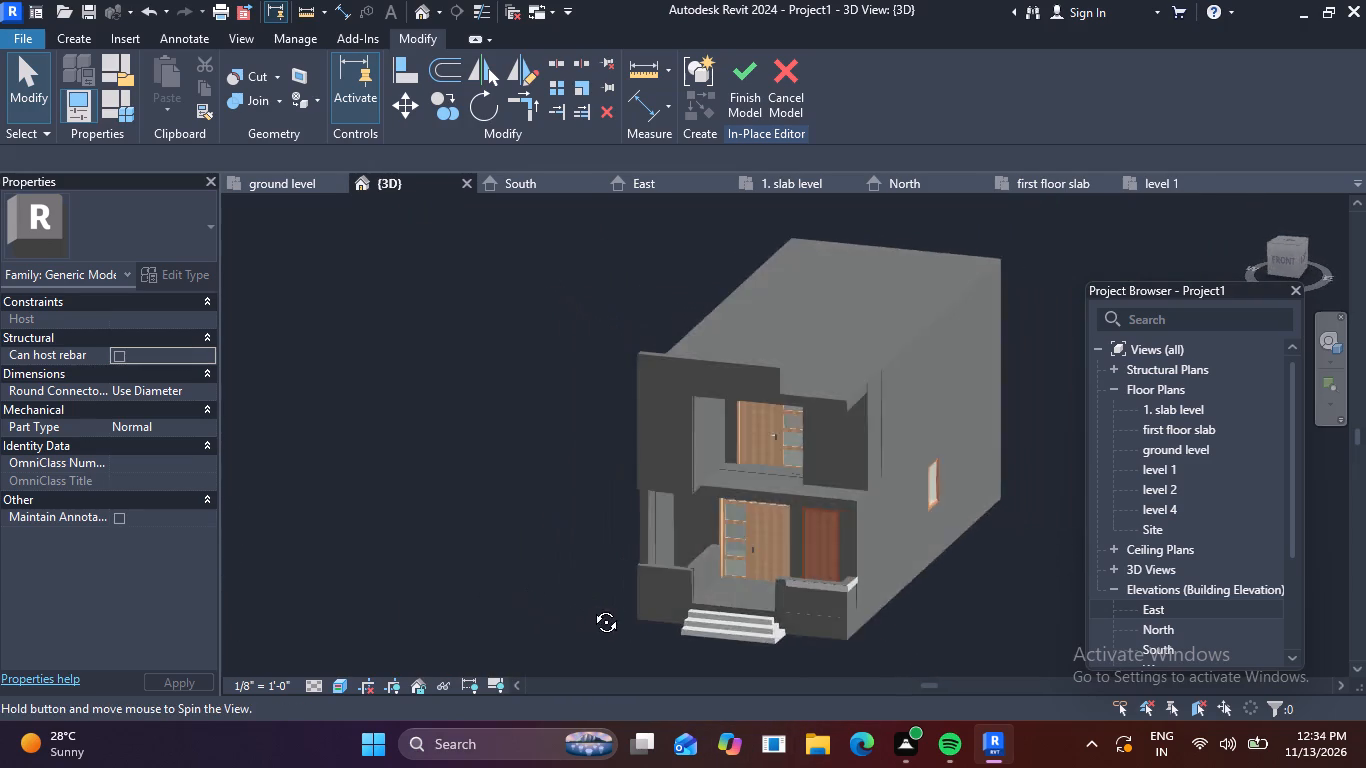
pyautogui.keyDown('shift'); pyautogui.moveTo(591, 607); pyautogui.dragTo(627, 623, button='middle'); pyautogui.keyUp('shift')
pyautogui.scroll(4, 763, 550)
pyautogui.scroll(-3, 857, 522)
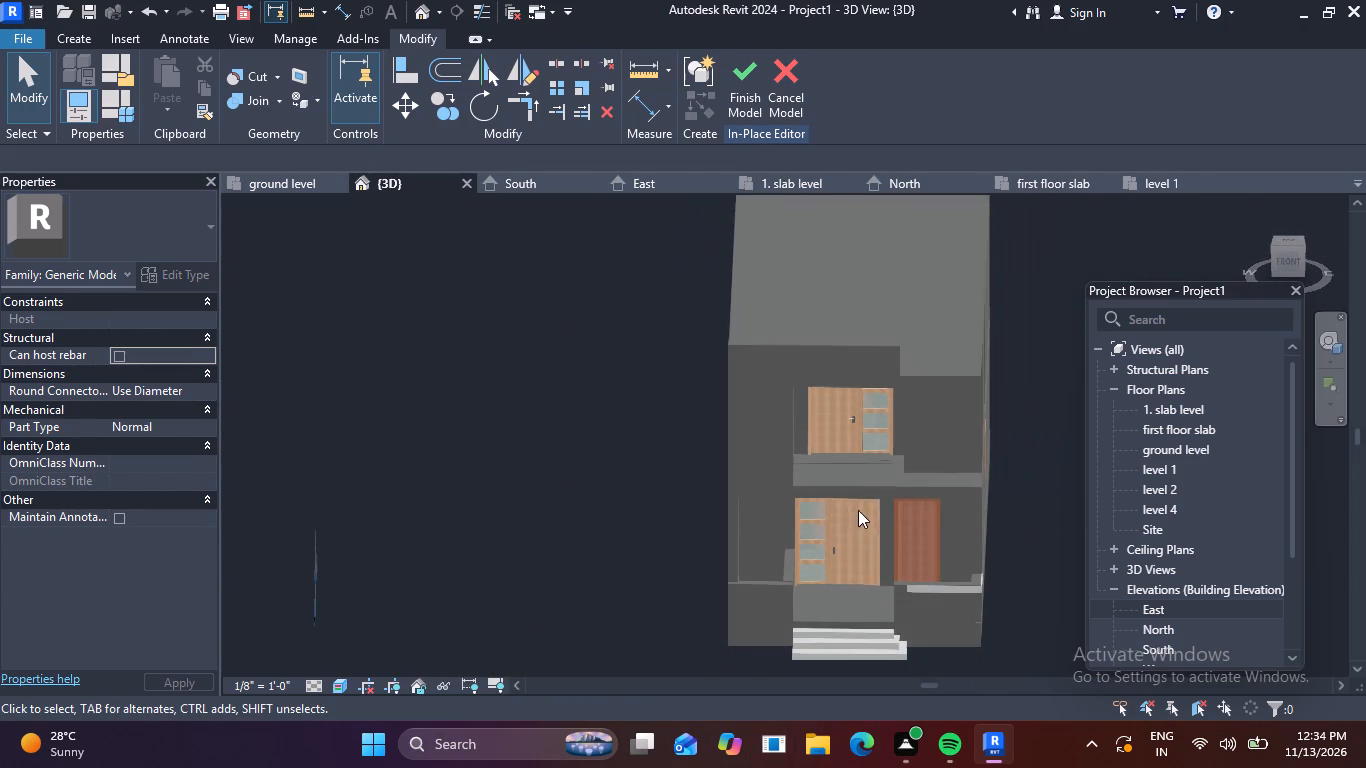
pyautogui.scroll(5, 877, 409)
pyautogui.keyDown('shift'); pyautogui.moveTo(915, 379); pyautogui.dragTo(876, 361, button='middle'); pyautogui.keyUp('shift')
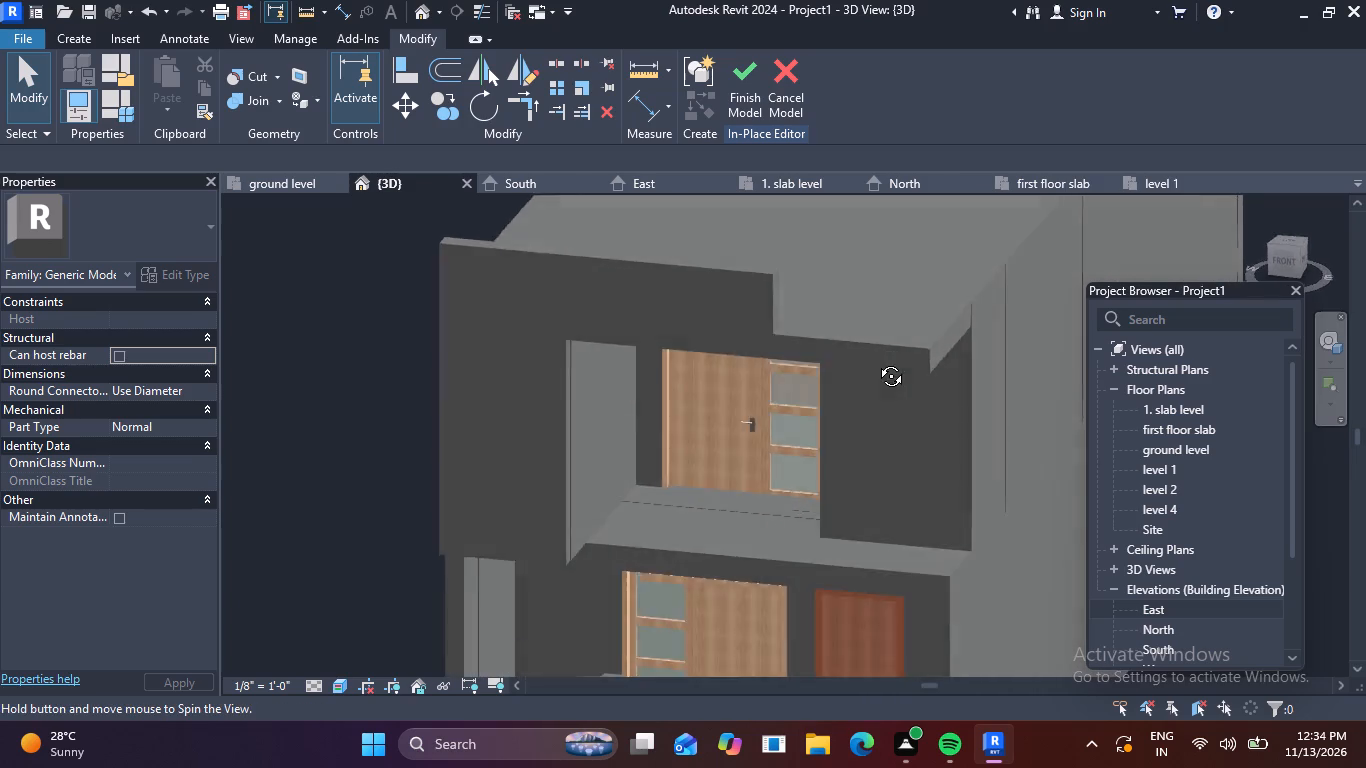
pyautogui.keyDown('shift'); pyautogui.moveTo(876, 361); pyautogui.dragTo(902, 273, button='middle'); pyautogui.keyUp('shift')
pyautogui.keyDown('shift'); pyautogui.scroll(1, 902, 273); pyautogui.keyUp('shift')
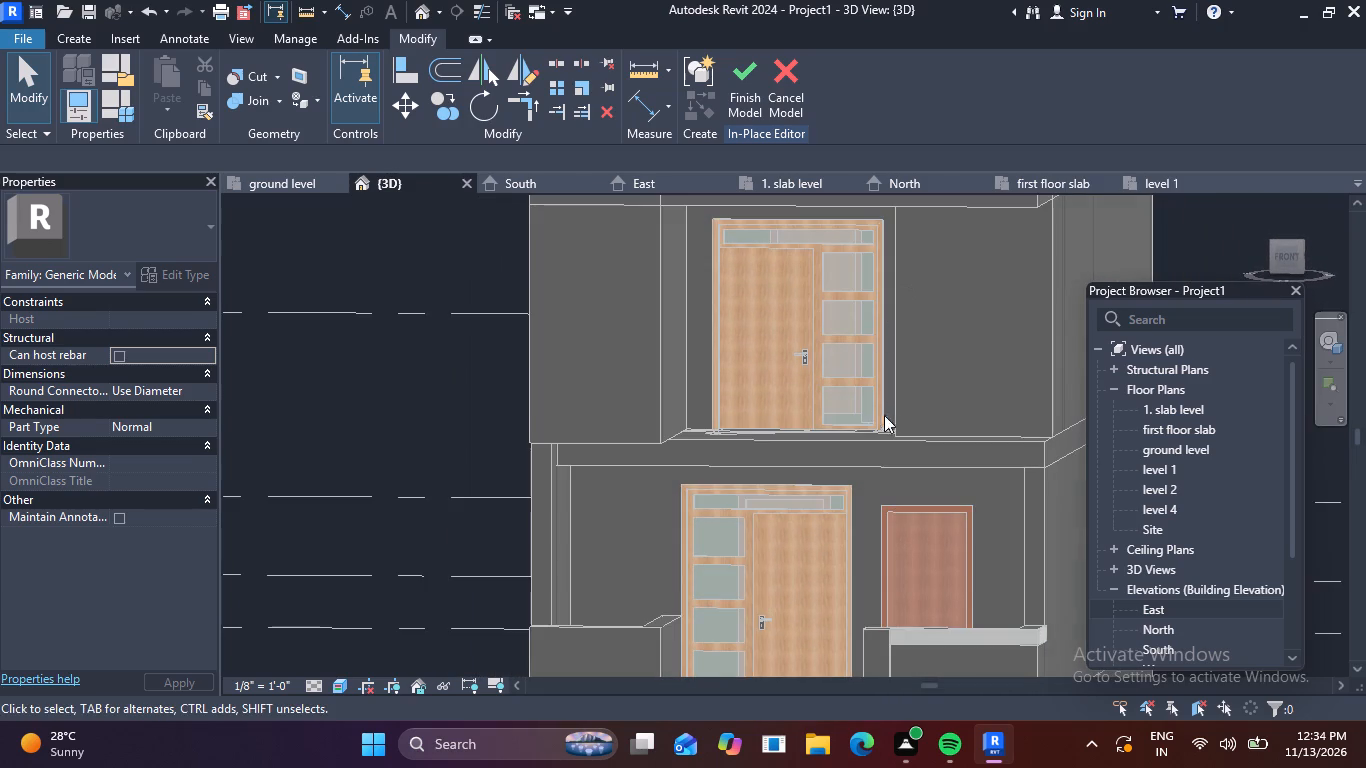
pyautogui.moveTo(873, 422); pyautogui.dragTo(862, 443, button='middle')
pyautogui.keyDown('shift'); pyautogui.moveTo(870, 432); pyautogui.dragTo(797, 476, button='middle'); pyautogui.keyUp('shift')
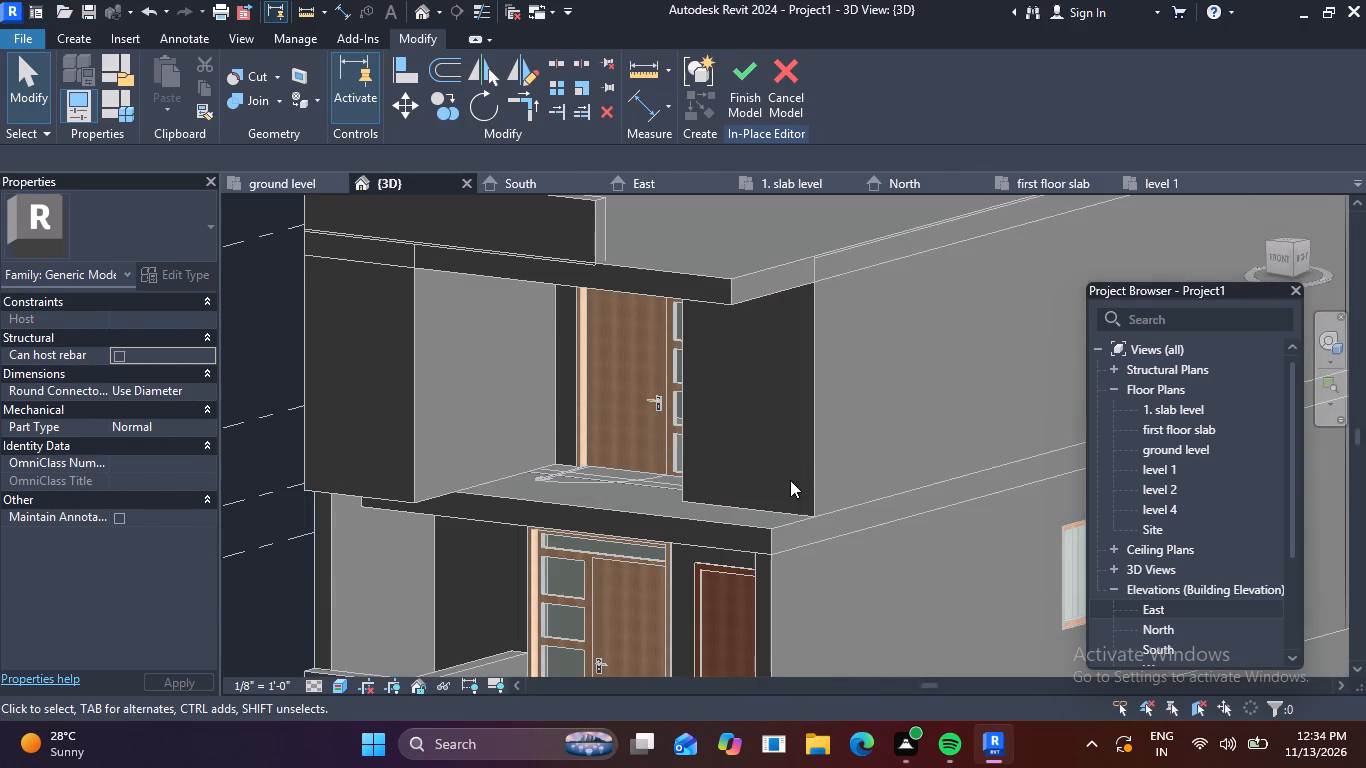
pyautogui.press('Escape')
pyautogui.keyDown('shift'); pyautogui.moveTo(825, 502); pyautogui.dragTo(796, 509, button='middle'); pyautogui.keyUp('shift')
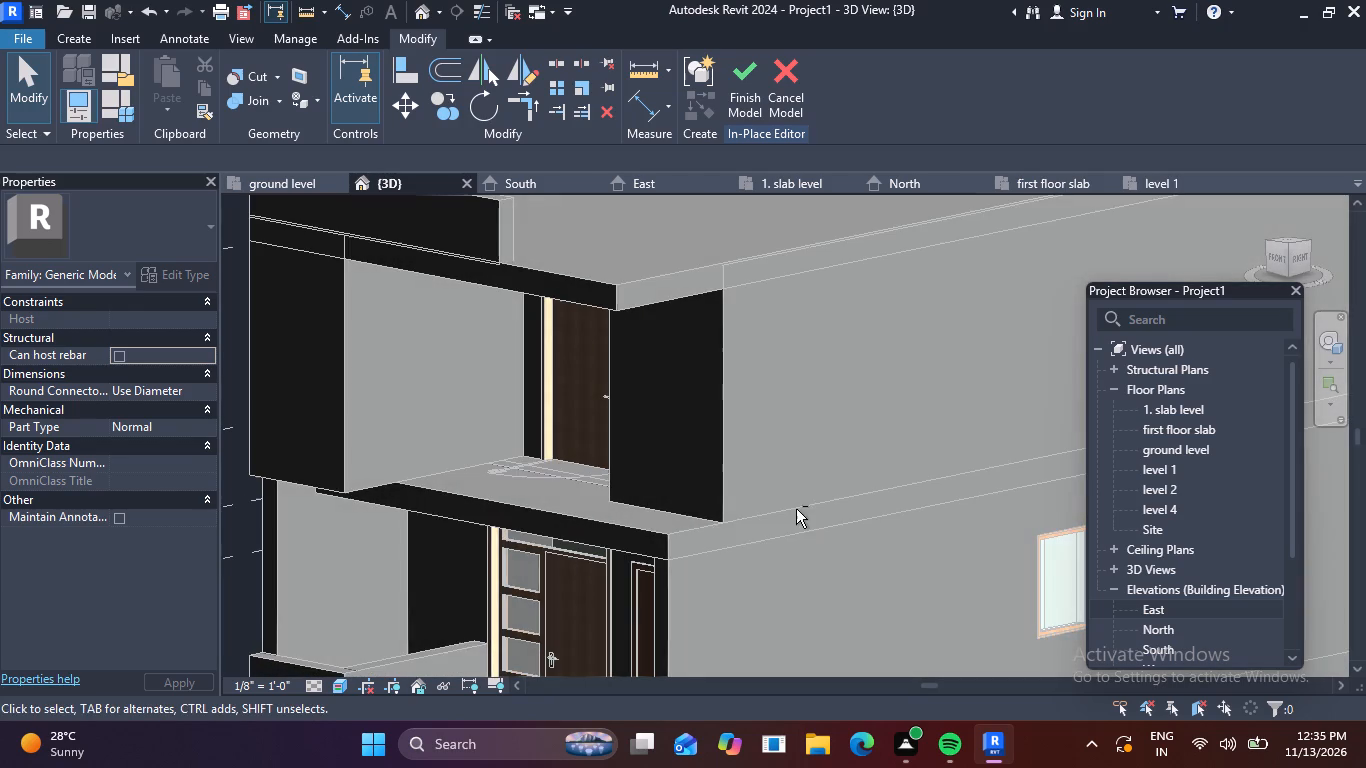
pyautogui.keyDown('shift'); pyautogui.moveTo(568, 493); pyautogui.dragTo(636, 543, button='middle'); pyautogui.keyUp('shift')
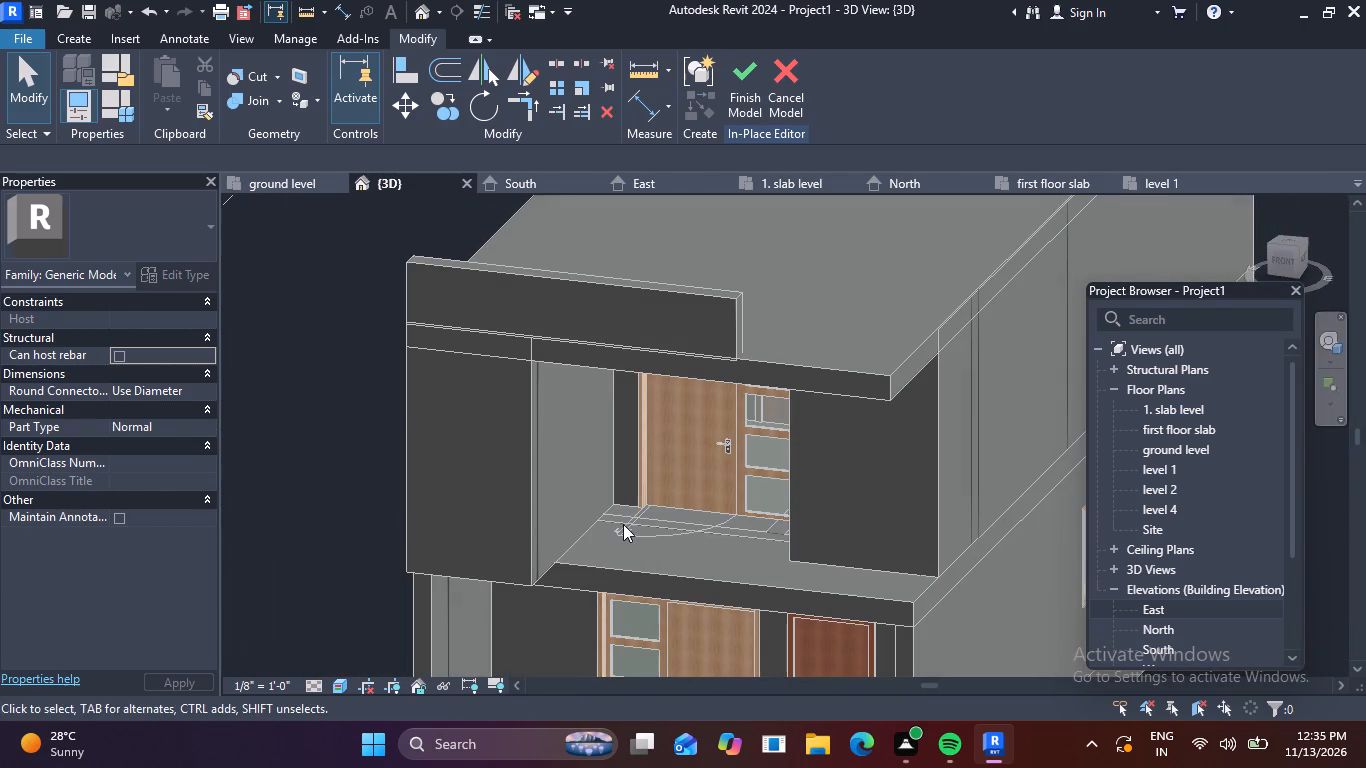
pyautogui.press('Escape')
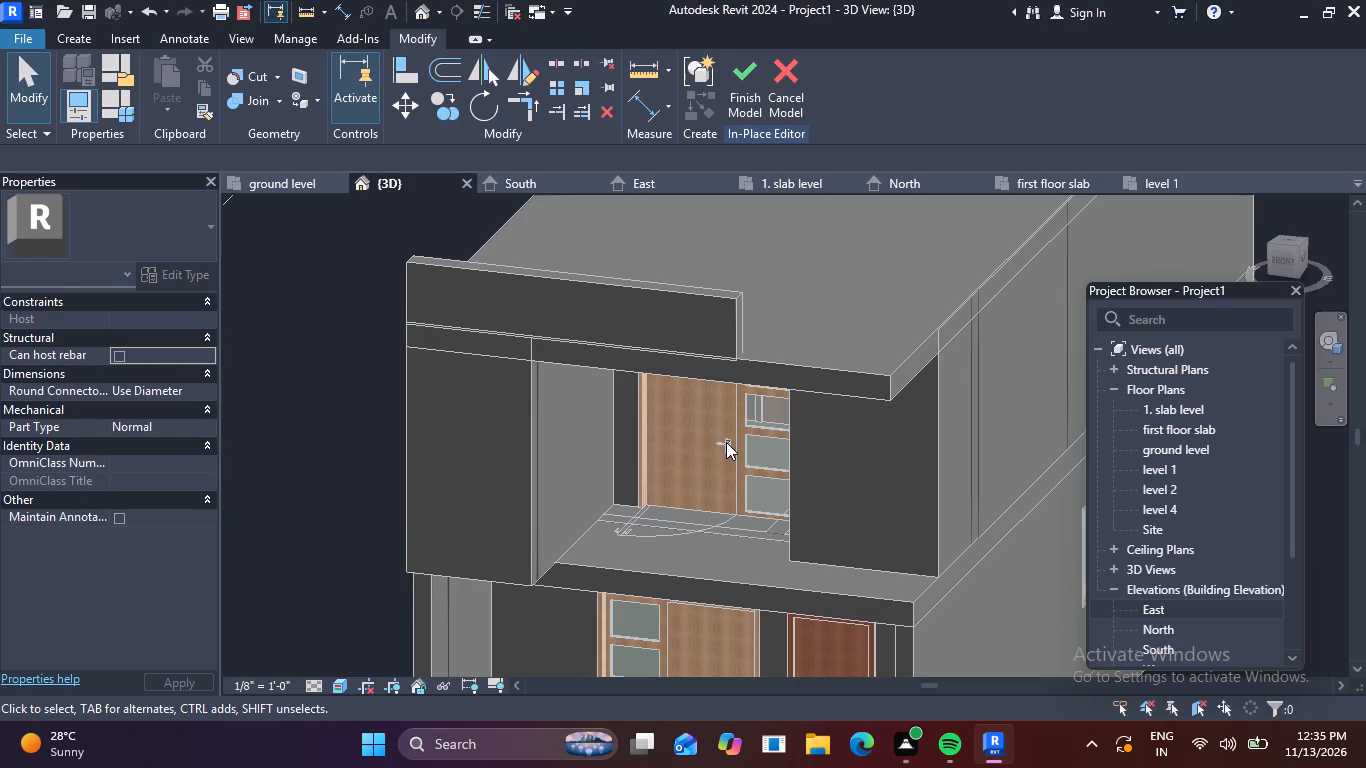
pyautogui.press('Escape')
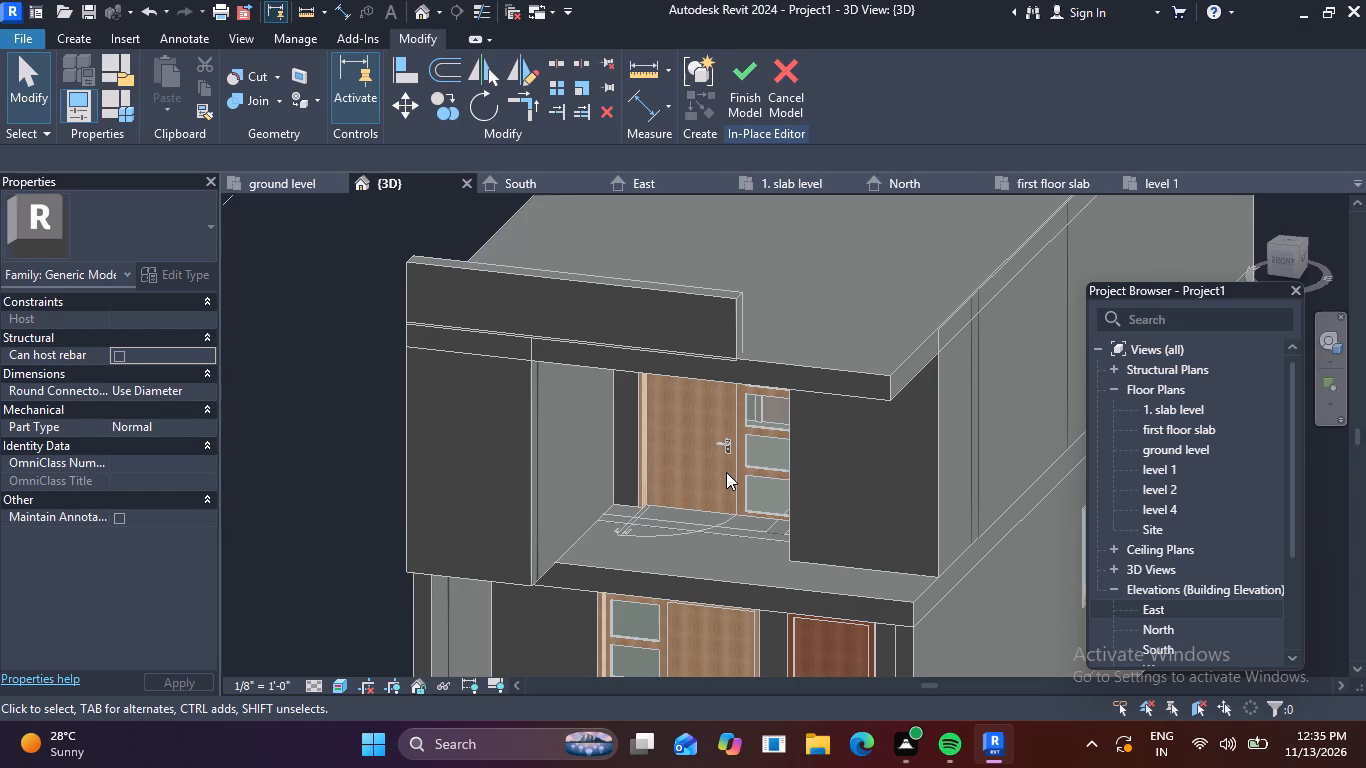
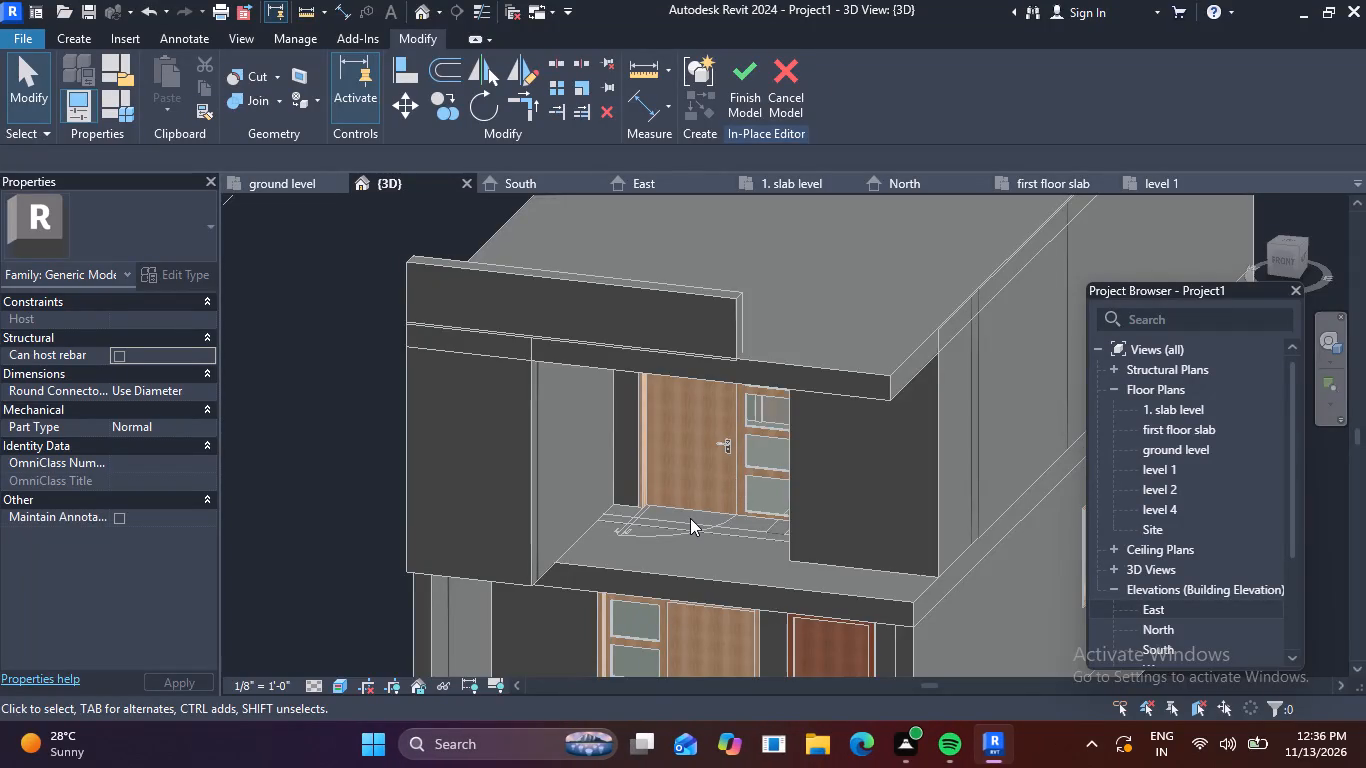
# Examine the whole house model in 3D from its front, underside, side walls and rear.
pyautogui.scroll(-3, 690, 518)
pyautogui.moveTo(801, 564); pyautogui.dragTo(743, 525, button='middle')
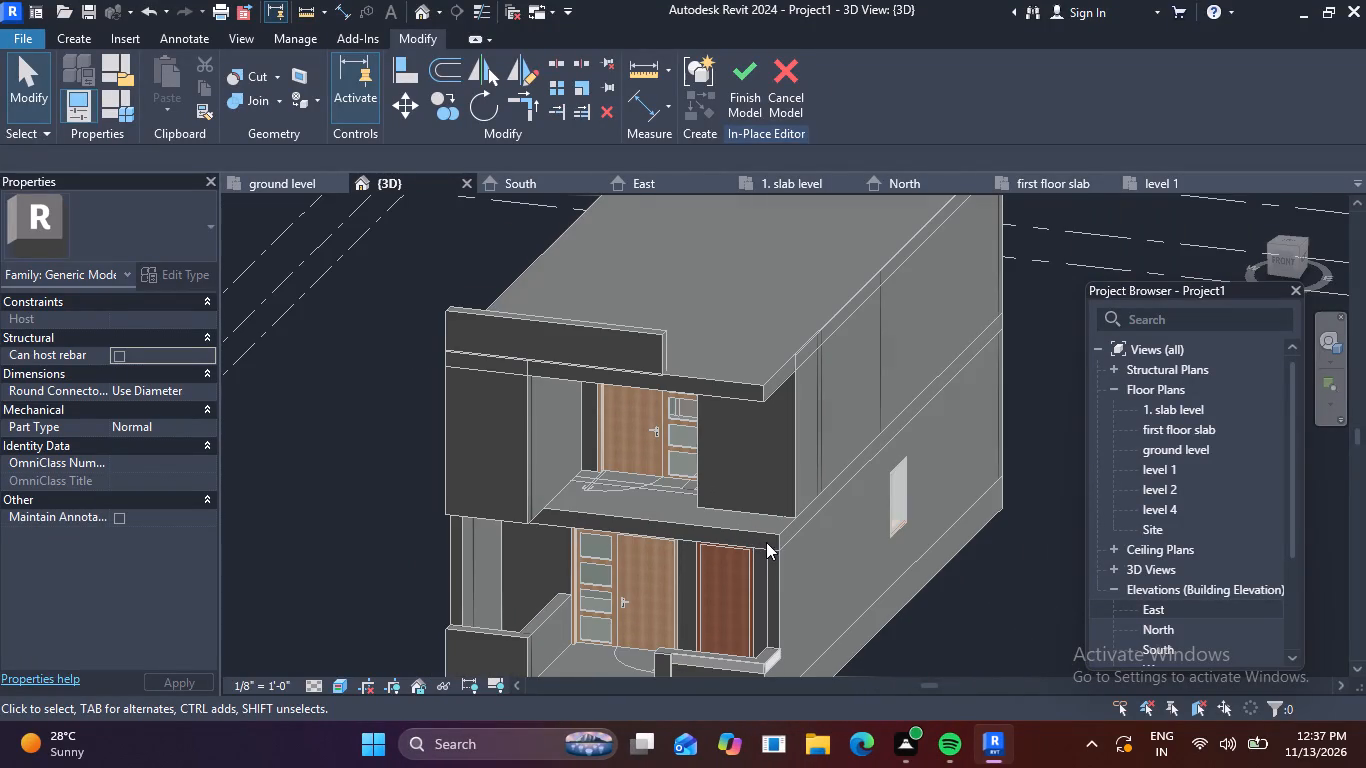
pyautogui.keyDown('shift'); pyautogui.moveTo(791, 585); pyautogui.dragTo(778, 575, button='middle'); pyautogui.keyUp('shift')
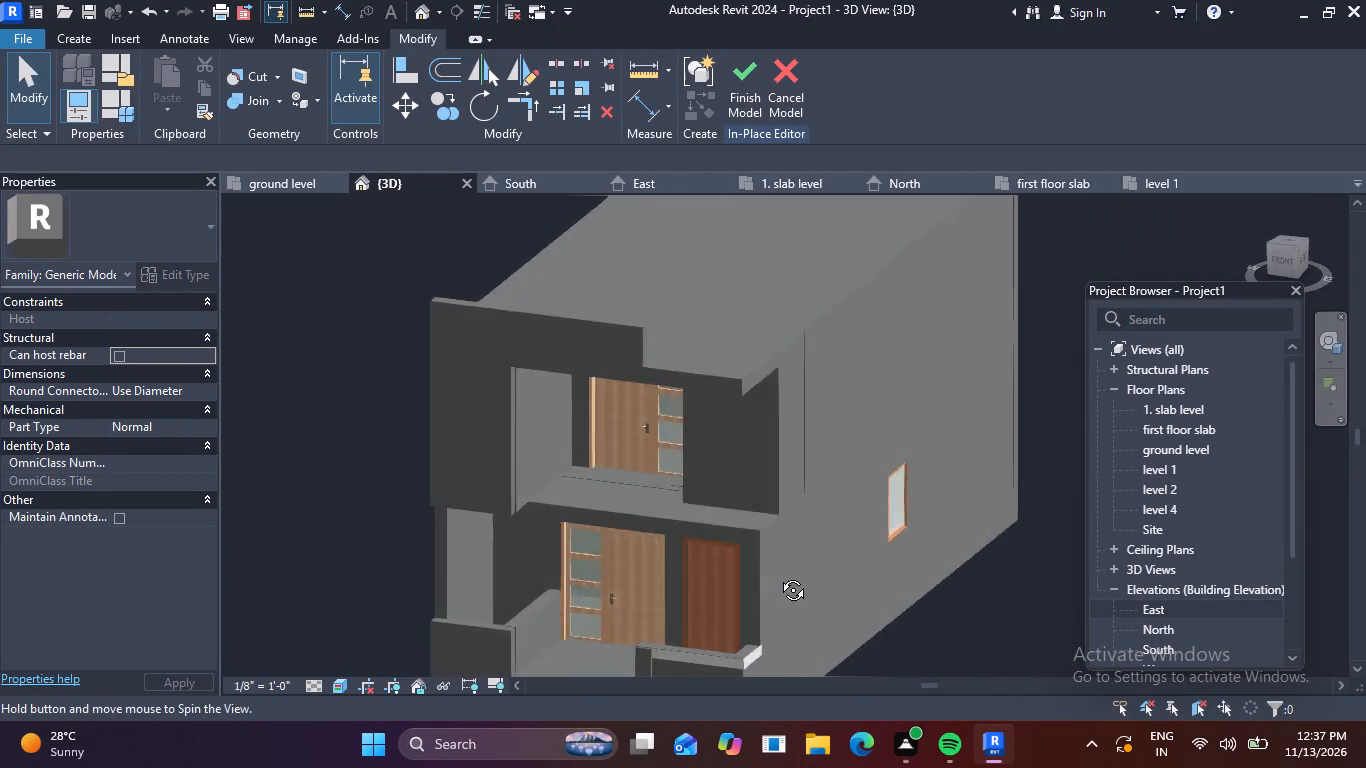
pyautogui.keyDown('shift'); pyautogui.moveTo(778, 575); pyautogui.dragTo(810, 387, button='middle'); pyautogui.keyUp('shift')
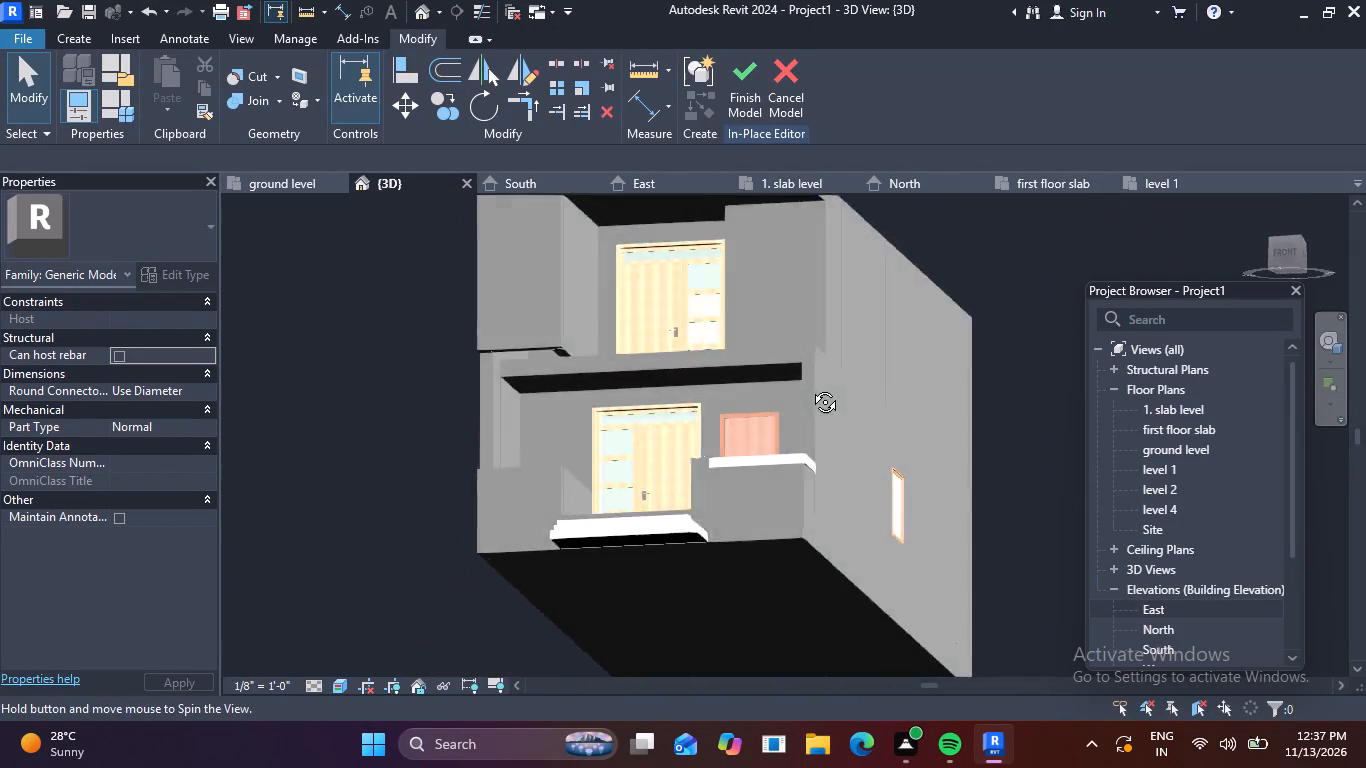
pyautogui.keyDown('shift'); pyautogui.moveTo(810, 387); pyautogui.dragTo(981, 521, button='middle'); pyautogui.keyUp('shift')
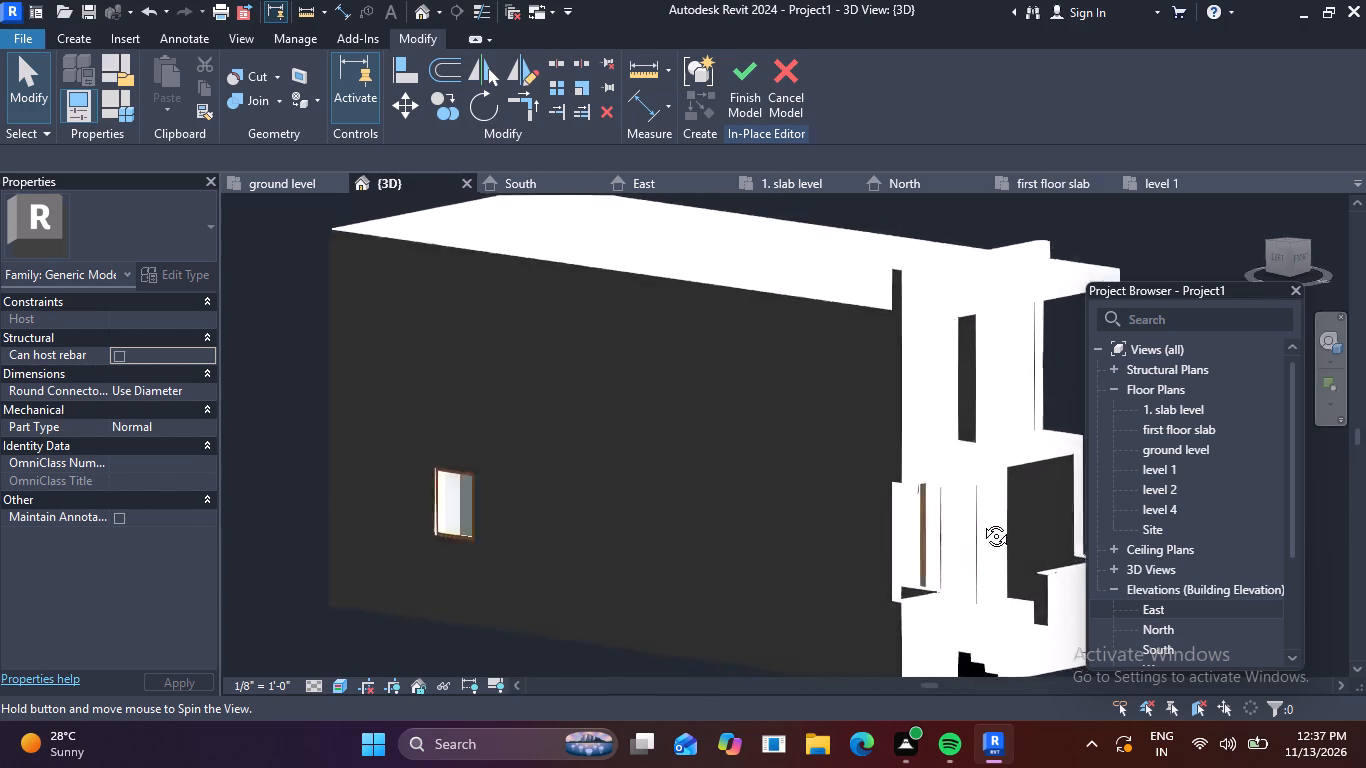
pyautogui.keyDown('shift'); pyautogui.moveTo(981, 521); pyautogui.dragTo(1043, 493, button='middle'); pyautogui.keyUp('shift')
pyautogui.keyDown('shift'); pyautogui.moveTo(633, 519); pyautogui.dragTo(809, 515, button='middle'); pyautogui.keyUp('shift')
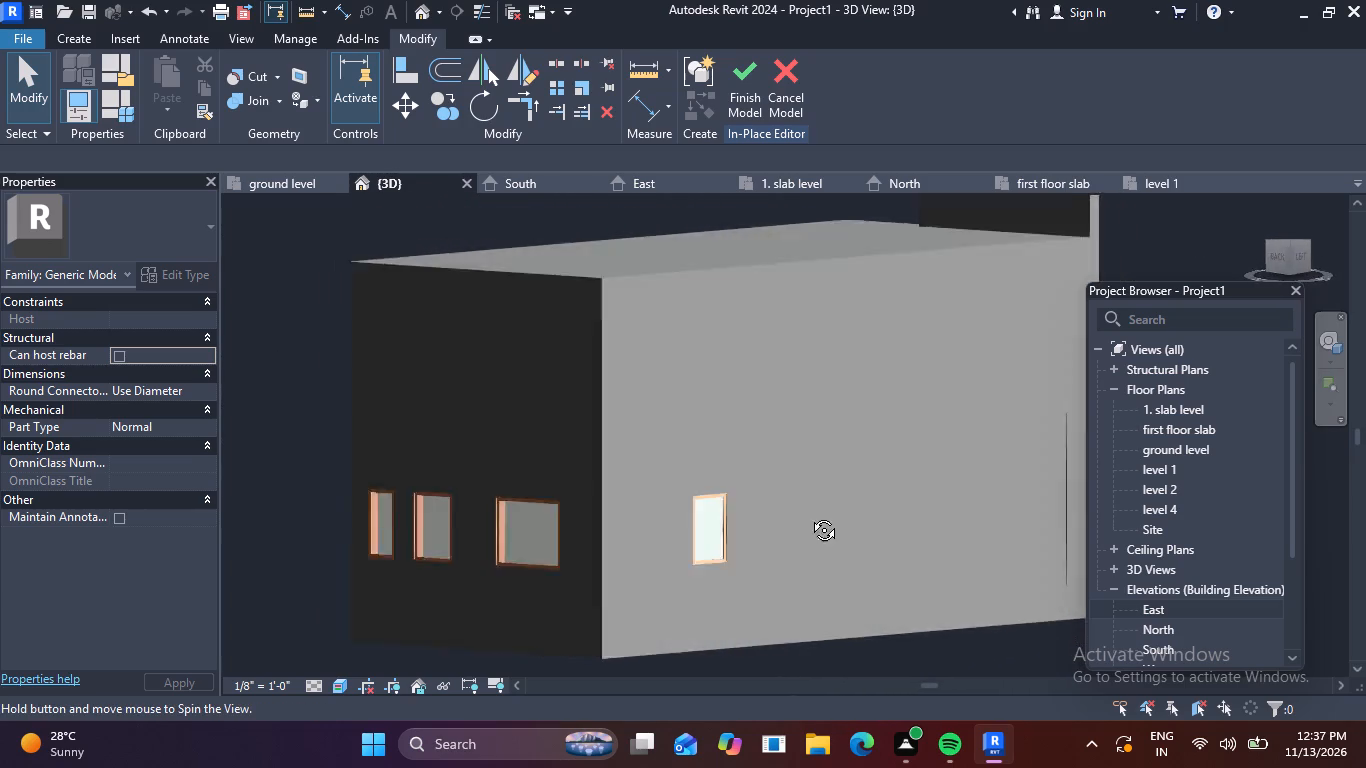
pyautogui.keyDown('shift'); pyautogui.moveTo(809, 515); pyautogui.dragTo(938, 504, button='middle'); pyautogui.keyUp('shift')
pyautogui.press('Escape')
pyautogui.press('Escape')
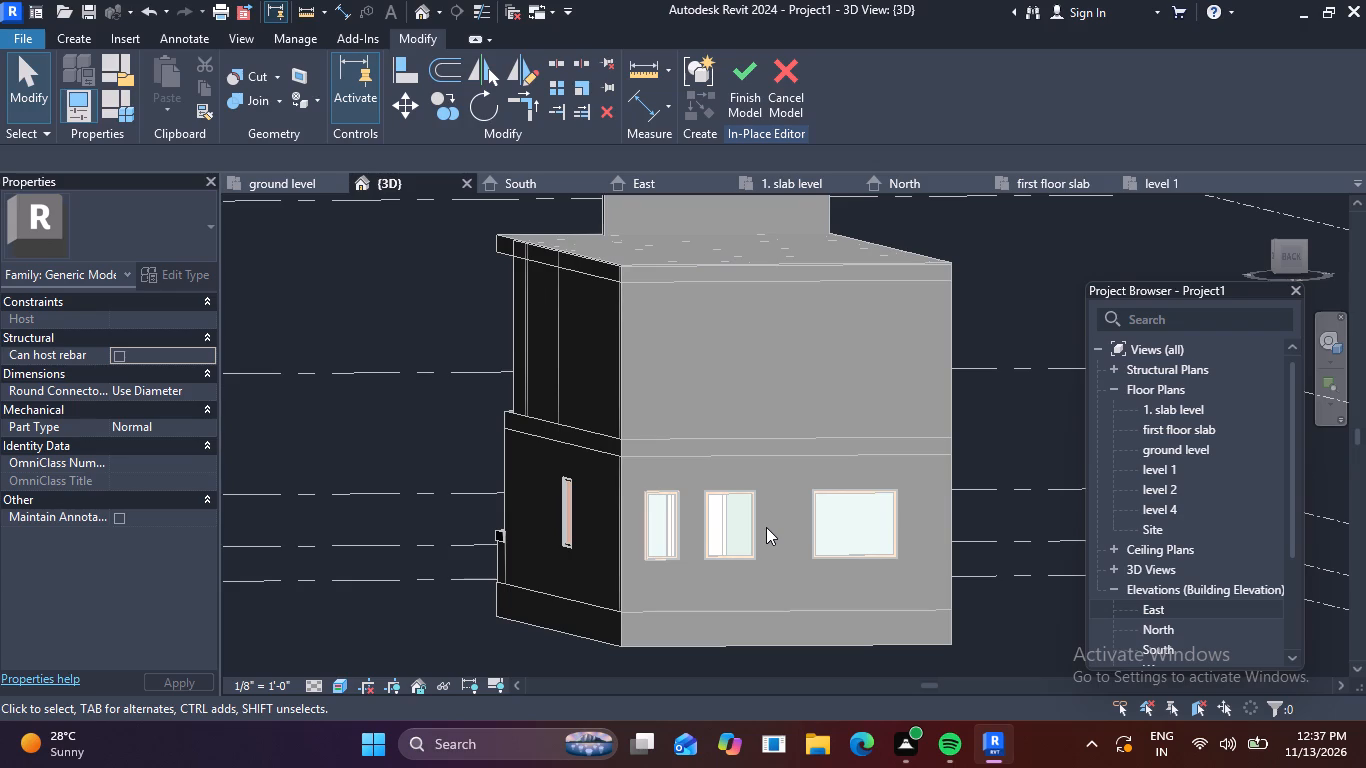
pyautogui.scroll(-4, 801, 374)
pyautogui.keyDown('shift'); pyautogui.moveTo(824, 378); pyautogui.dragTo(581, 428, button='middle'); pyautogui.keyUp('shift')
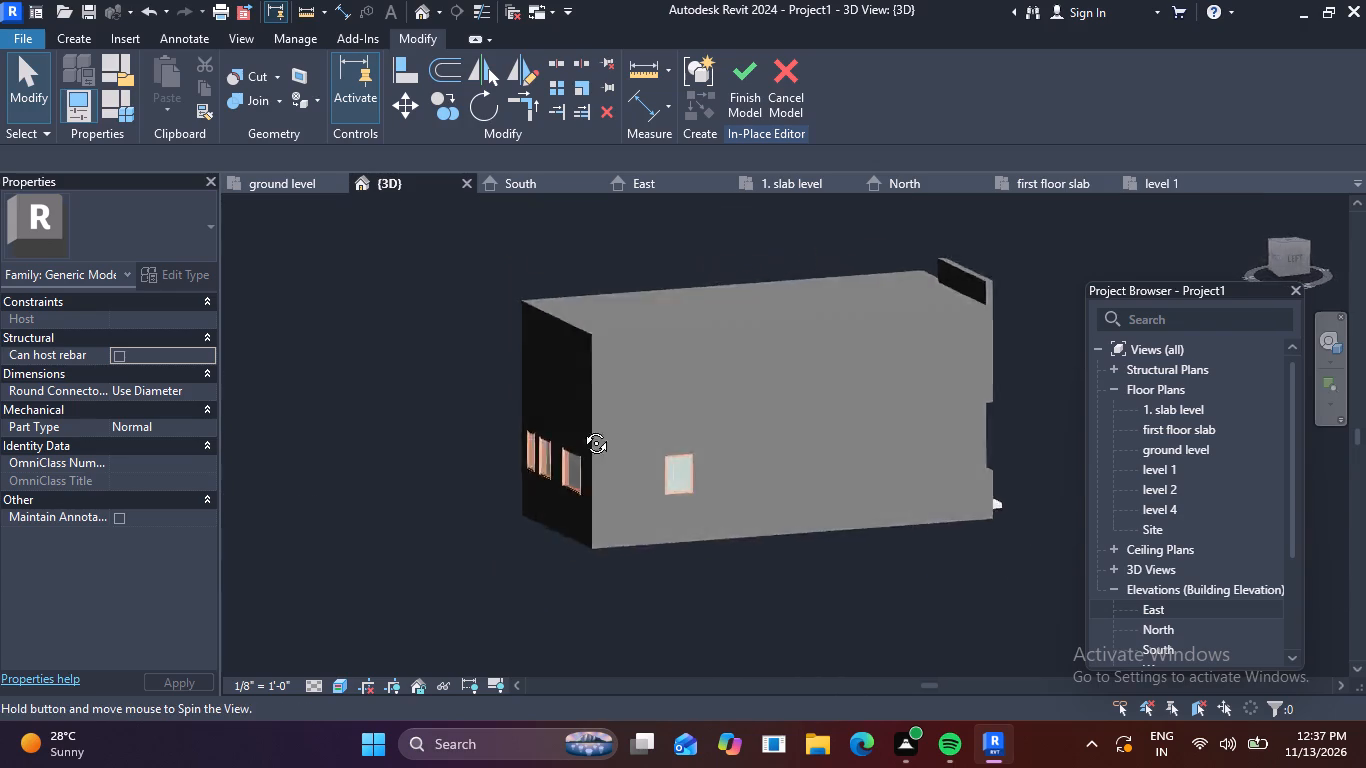
pyautogui.keyDown('shift'); pyautogui.moveTo(581, 428); pyautogui.dragTo(431, 429, button='middle'); pyautogui.keyUp('shift')
pyautogui.keyDown('shift'); pyautogui.moveTo(870, 419); pyautogui.dragTo(731, 412, button='middle'); pyautogui.keyUp('shift')
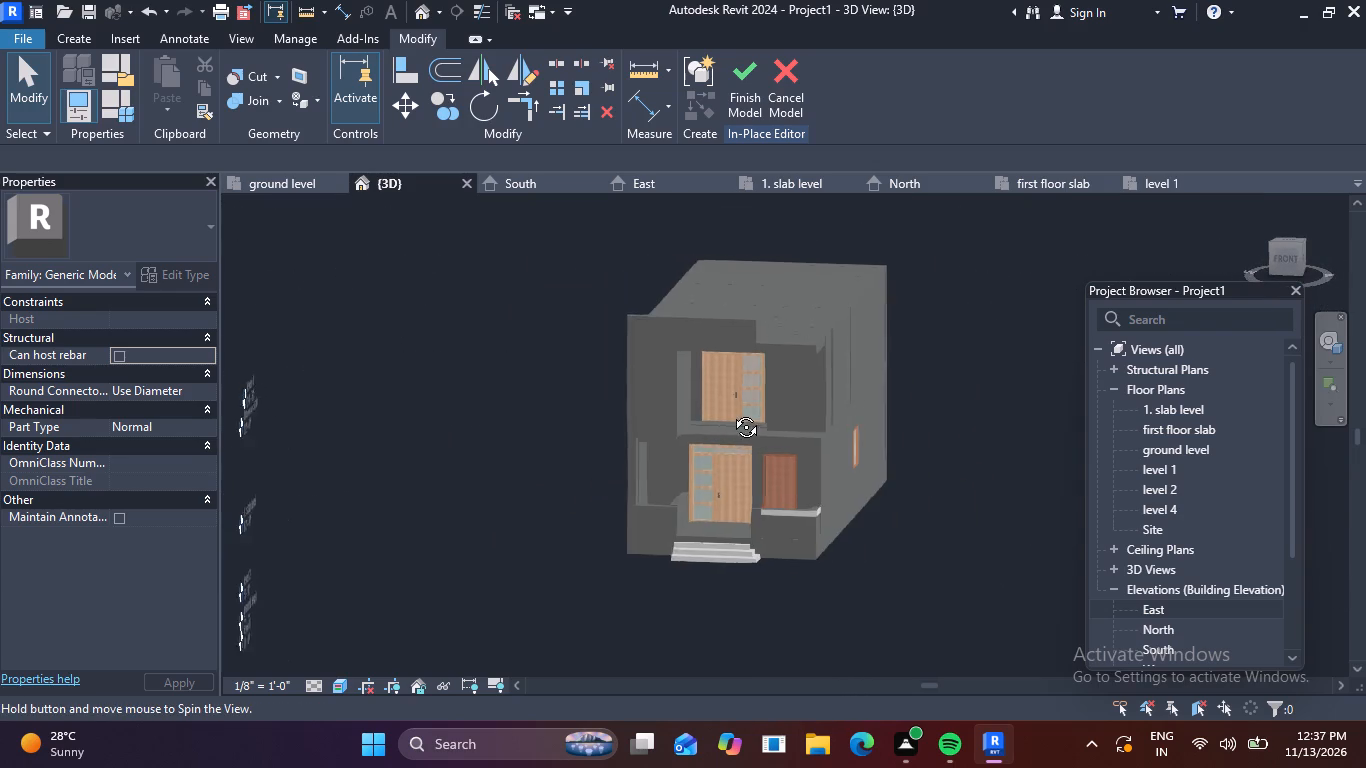
pyautogui.keyDown('shift'); pyautogui.moveTo(731, 412); pyautogui.dragTo(711, 401, button='middle'); pyautogui.keyUp('shift')
pyautogui.keyDown('shift'); pyautogui.moveTo(708, 401); pyautogui.dragTo(567, 408, button='middle'); pyautogui.keyUp('shift')
pyautogui.scroll(4, 597, 304)
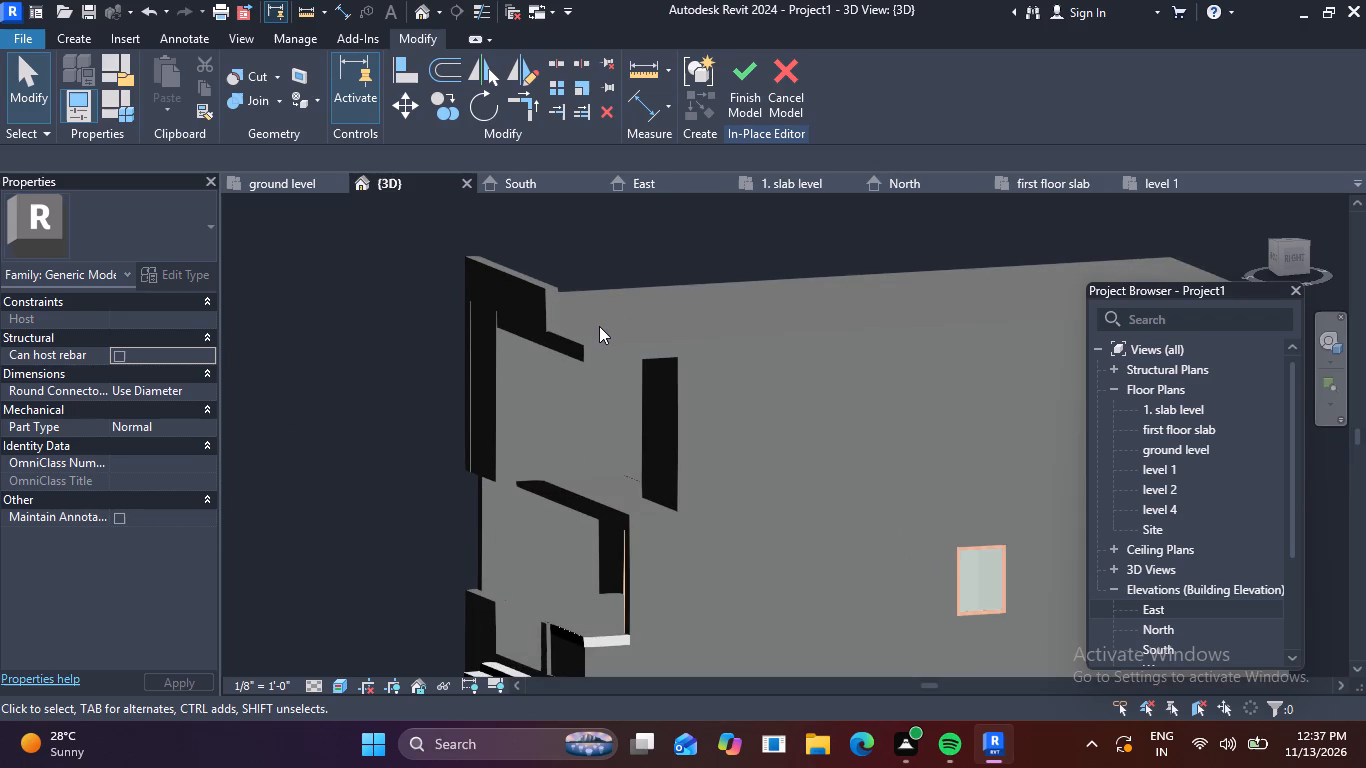
pyautogui.press('Escape')
pyautogui.scroll(-2, 627, 359)
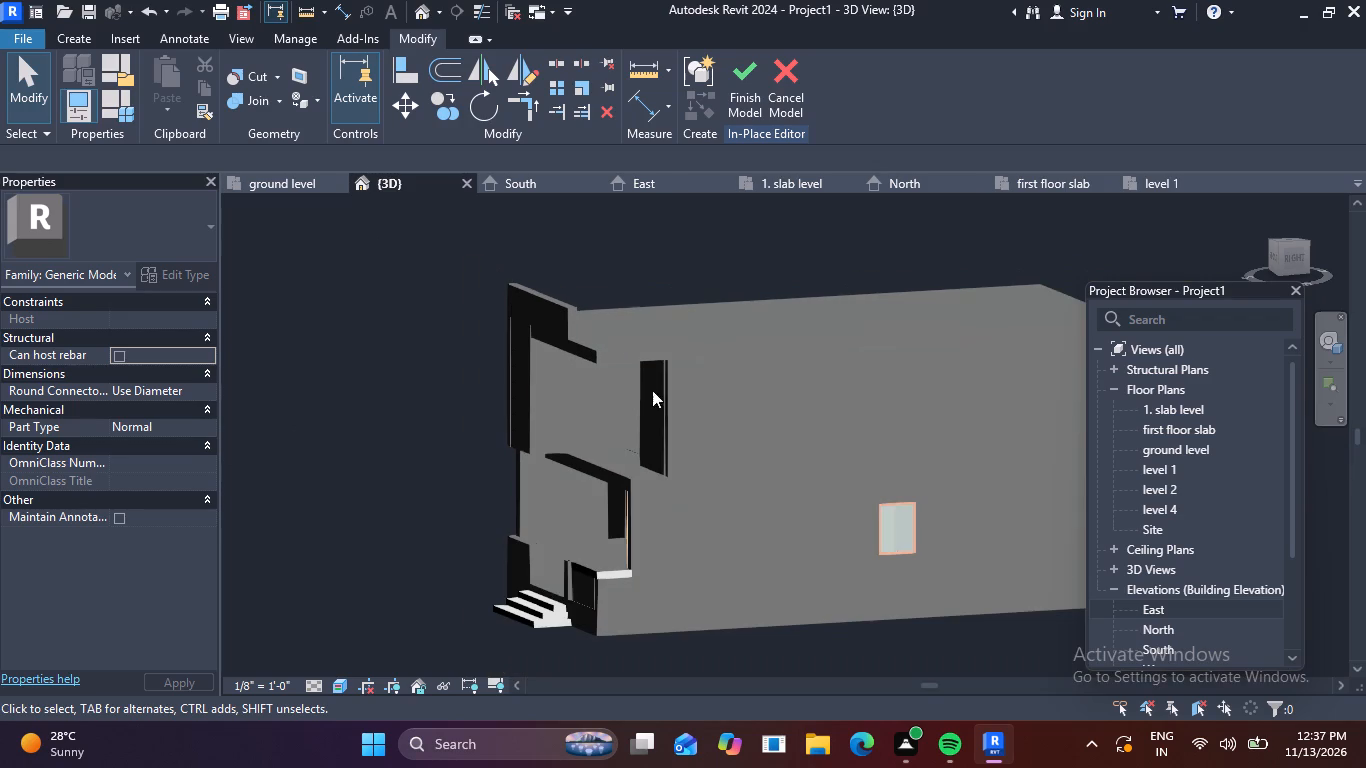
pyautogui.keyDown('shift'); pyautogui.moveTo(620, 479); pyautogui.dragTo(845, 516, button='middle'); pyautogui.keyUp('shift')
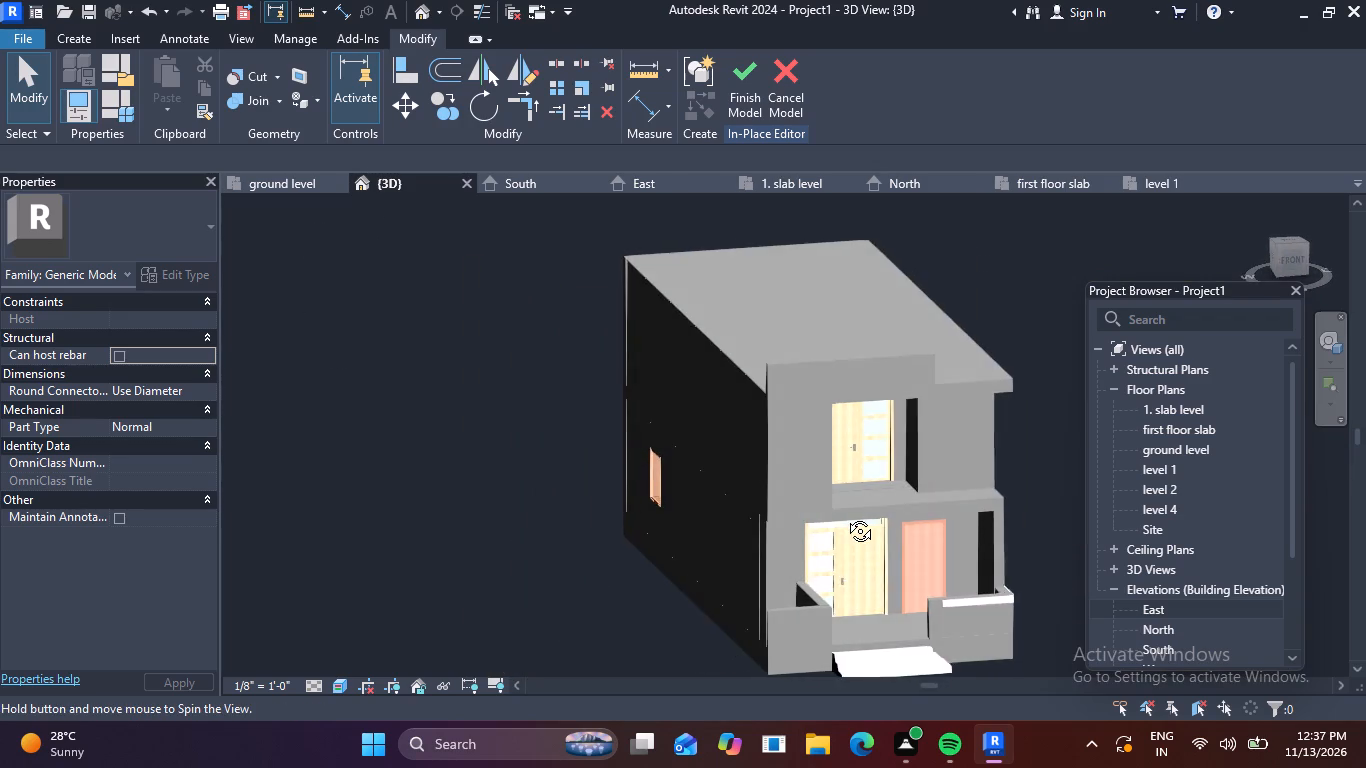
pyautogui.keyDown('shift'); pyautogui.moveTo(845, 516); pyautogui.dragTo(902, 492, button='middle'); pyautogui.keyUp('shift')
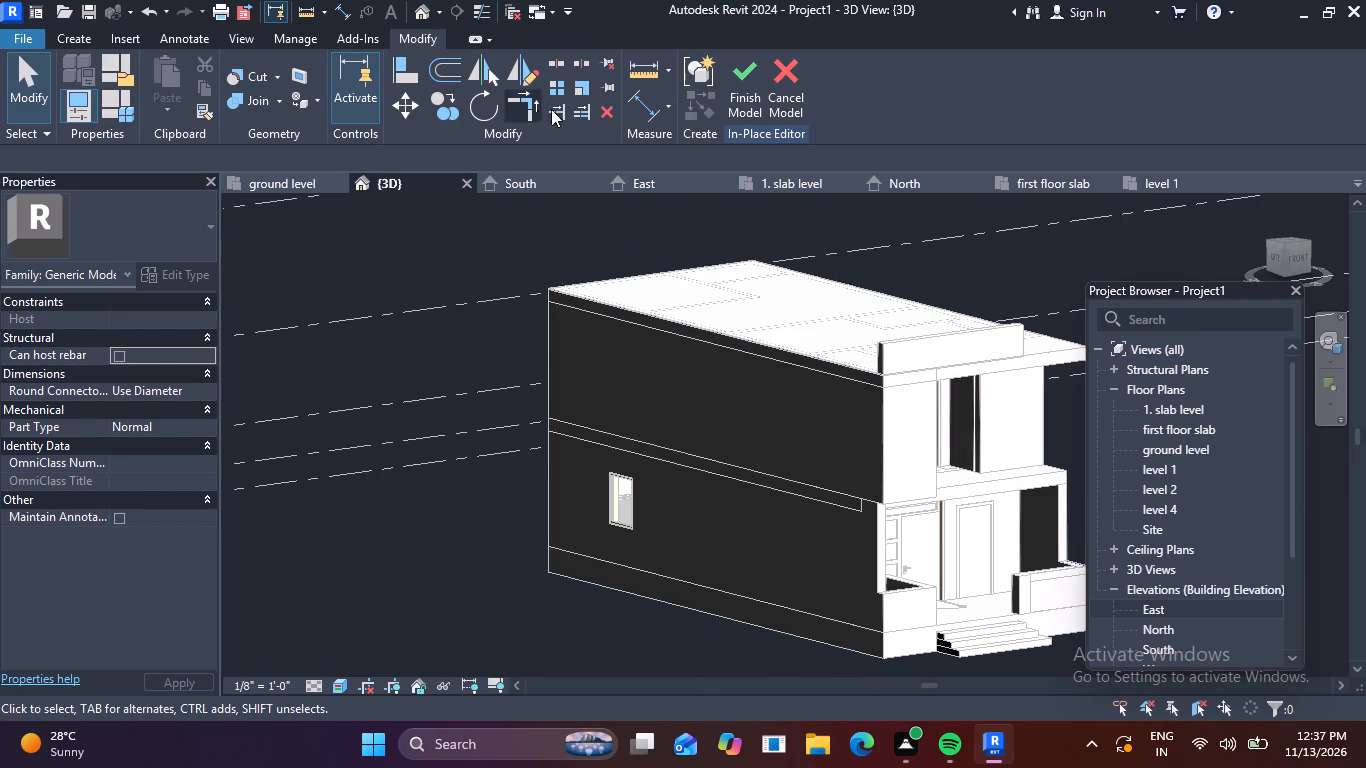
# Cancel the current in-place model and leave the in-place editor.
pyautogui.click(784, 82)
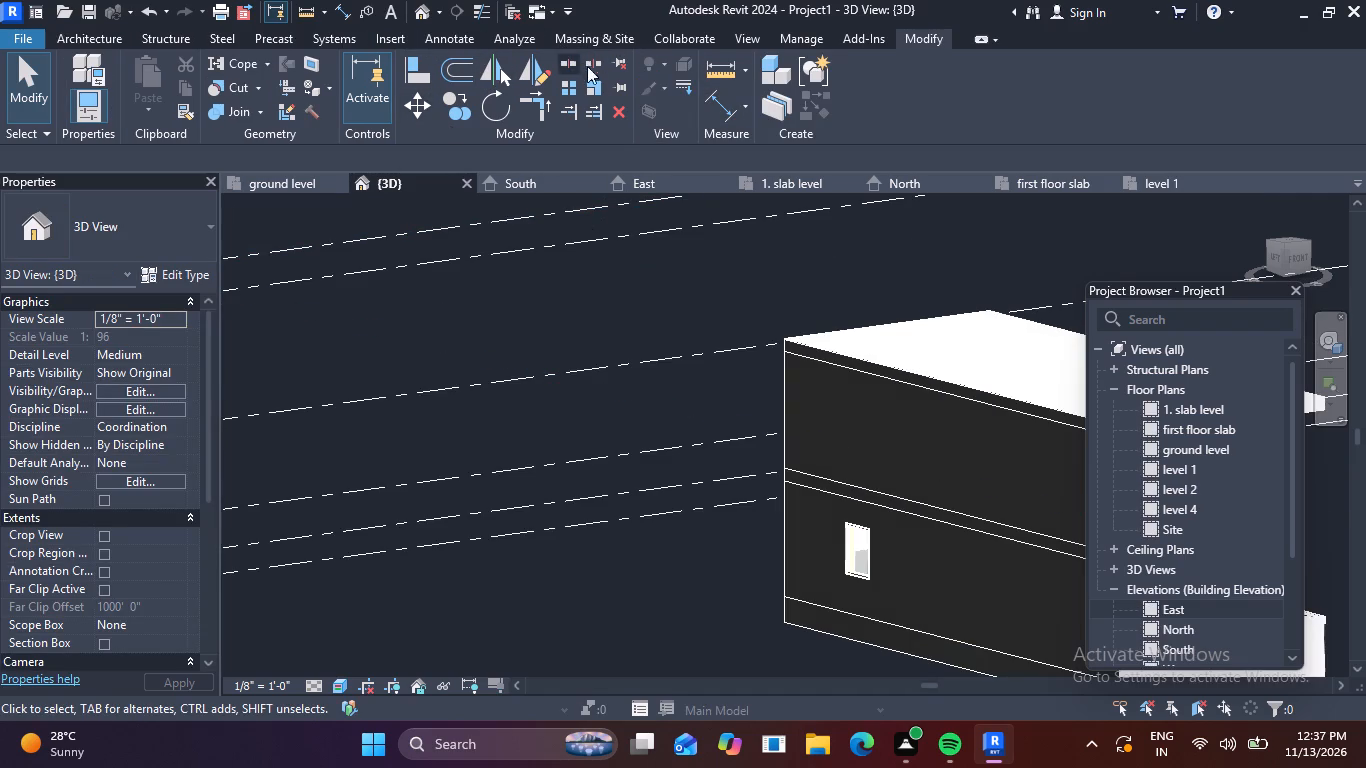
# Create a new in-place model in the Generic Models category, keeping the suggested name.
pyautogui.scroll(-4, 603, 107)
pyautogui.scroll(-3, 637, 204)
pyautogui.moveTo(787, 326); pyautogui.dragTo(525, 301, button='middle')
pyautogui.keyDown('shift'); pyautogui.moveTo(755, 439); pyautogui.dragTo(629, 394, button='middle'); pyautogui.keyUp('shift')
pyautogui.scroll(4, 528, 291)
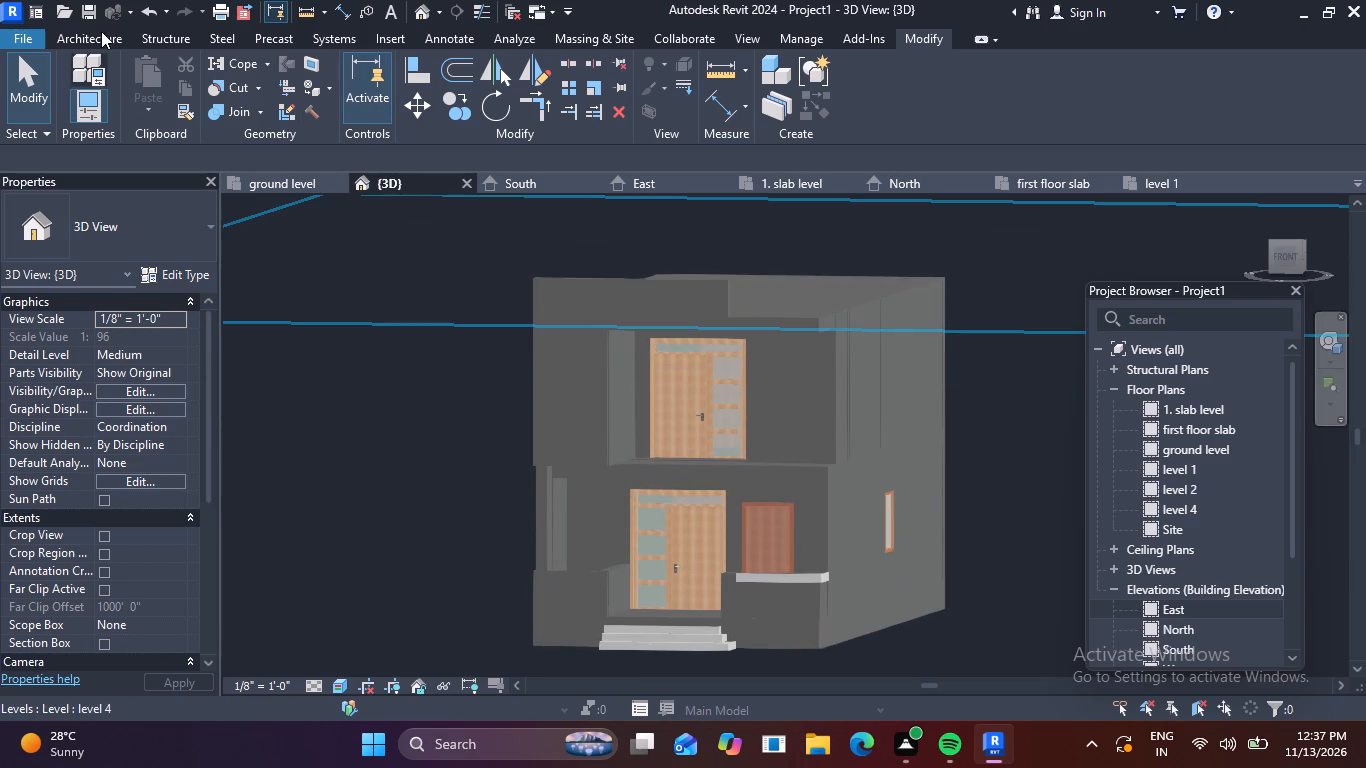
pyautogui.click(100, 31)
pyautogui.click(244, 111)
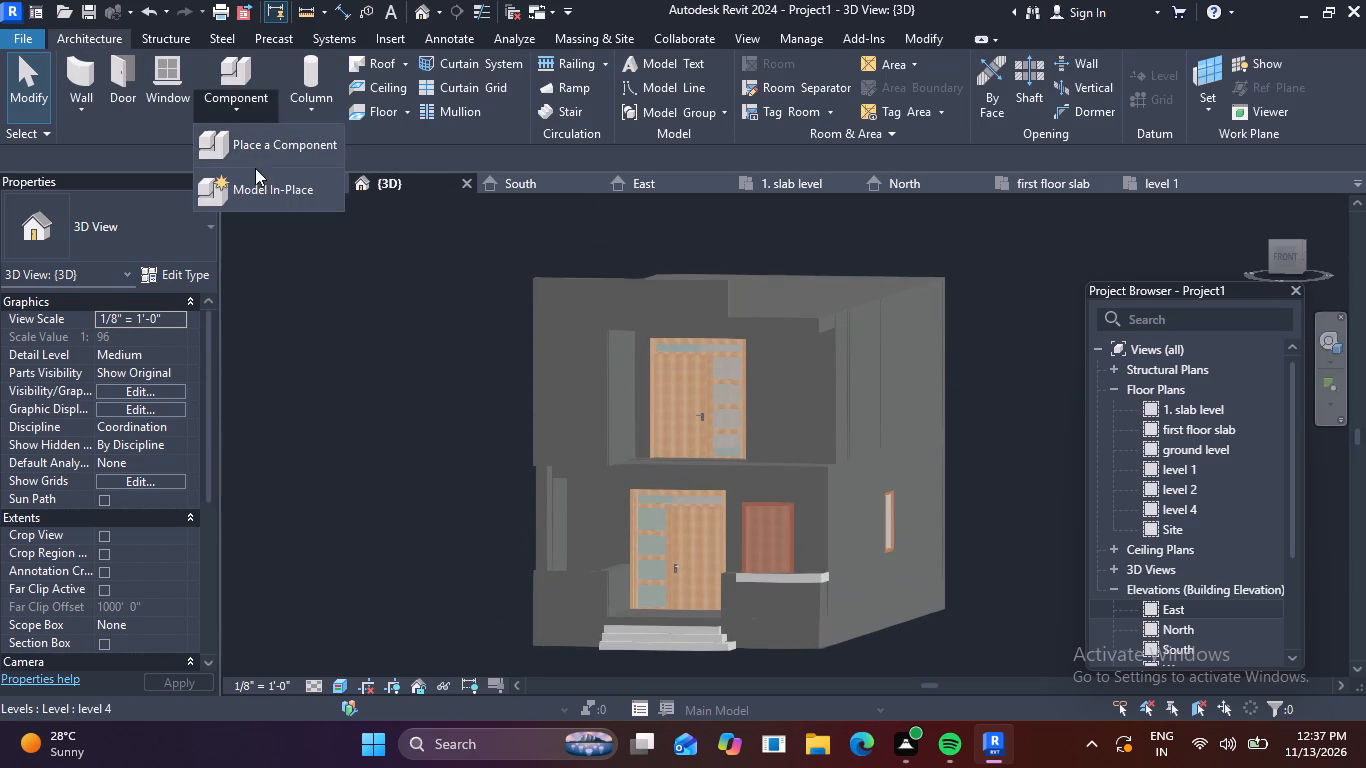
pyautogui.click(257, 184)
pyautogui.scroll(-3, 627, 328)
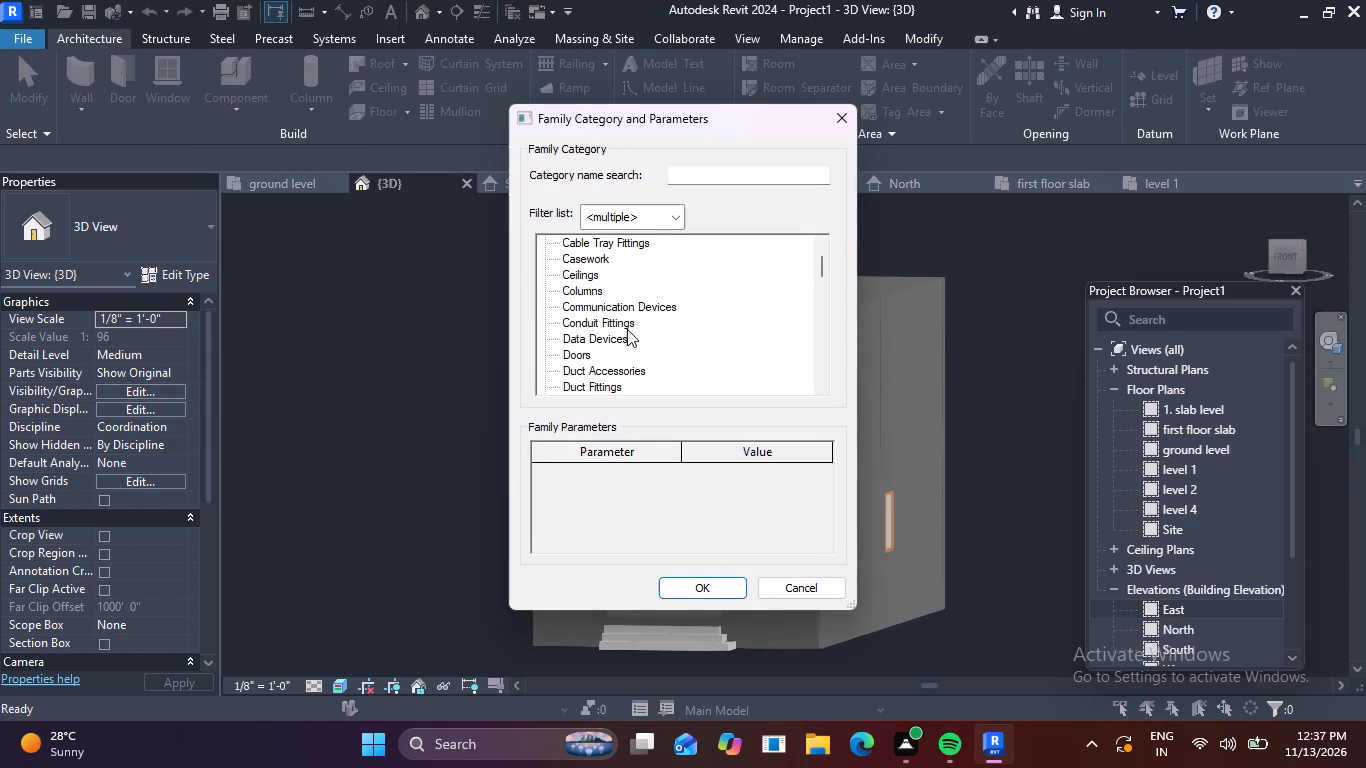
pyautogui.scroll(-10, 626, 333)
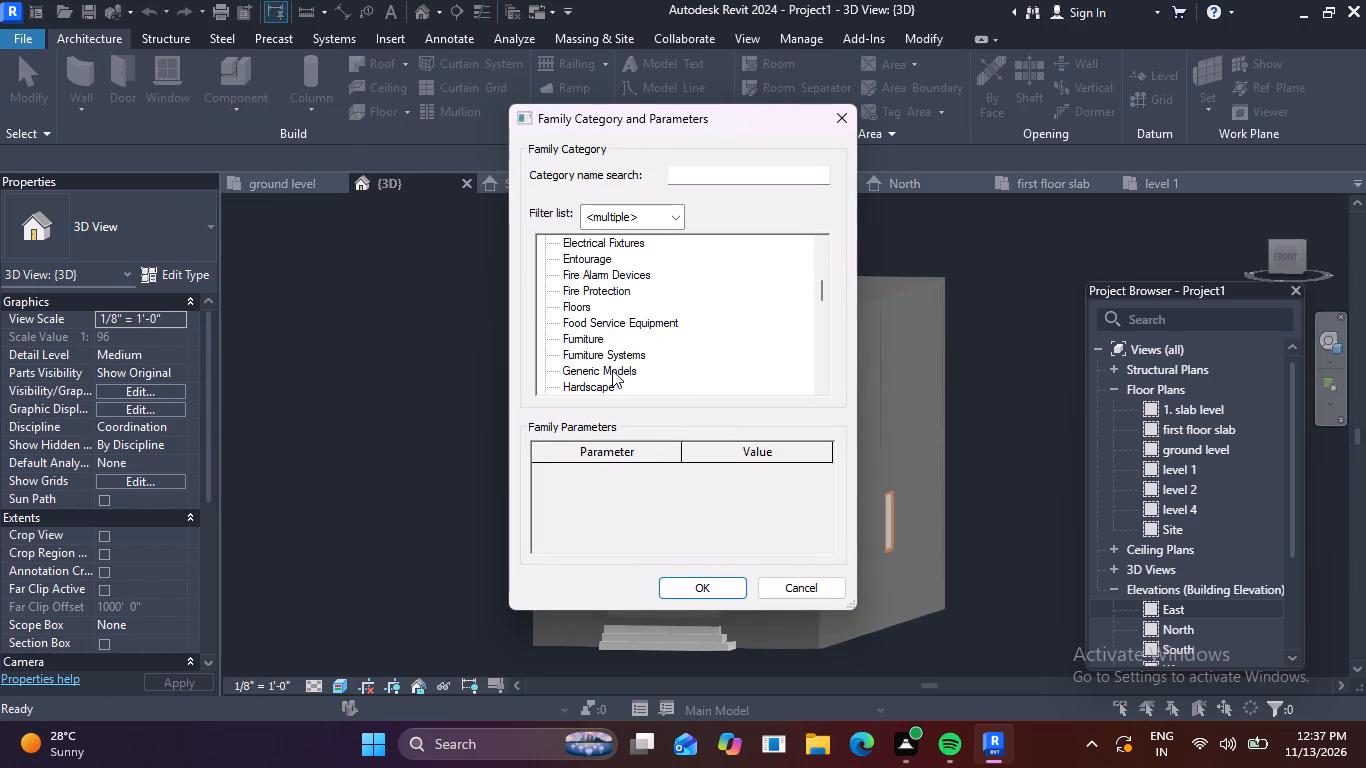
pyautogui.click(592, 367)
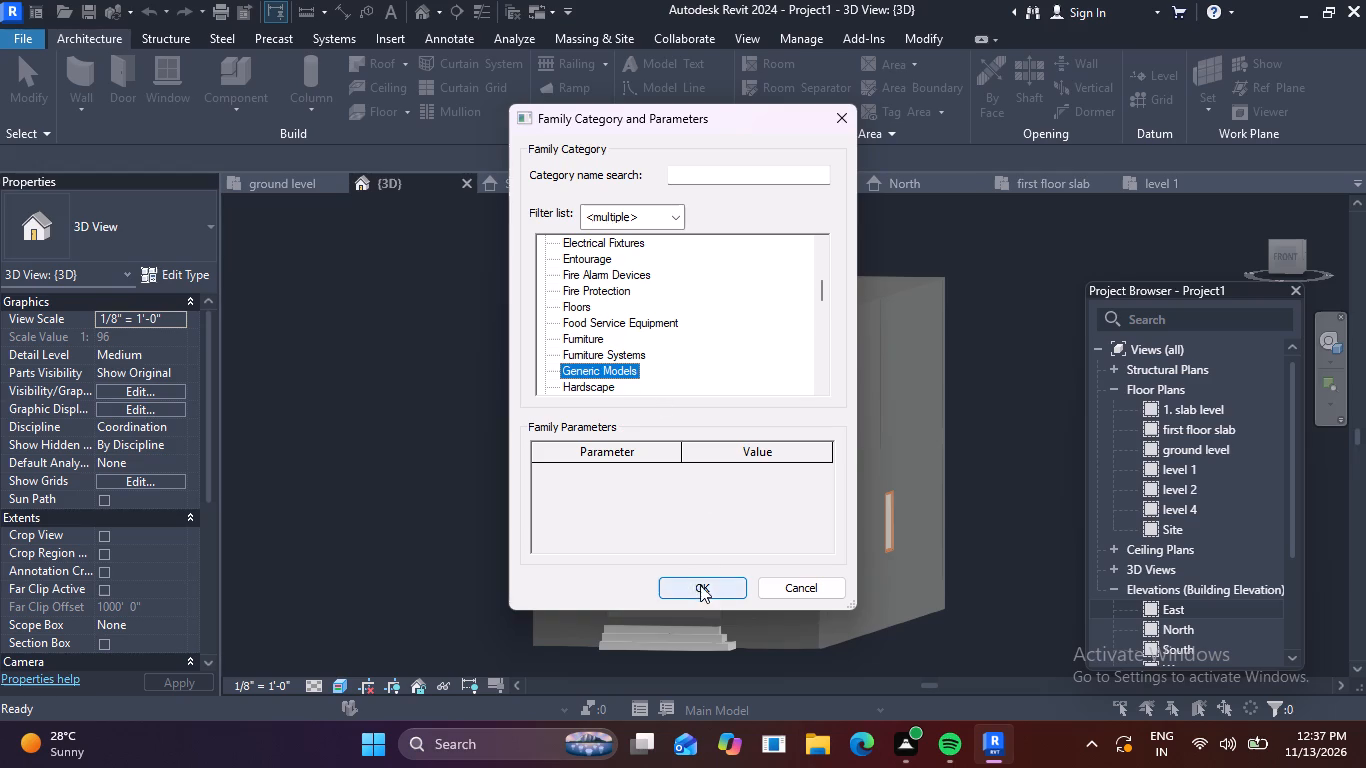
pyautogui.click(700, 585)
pyautogui.click(660, 403)
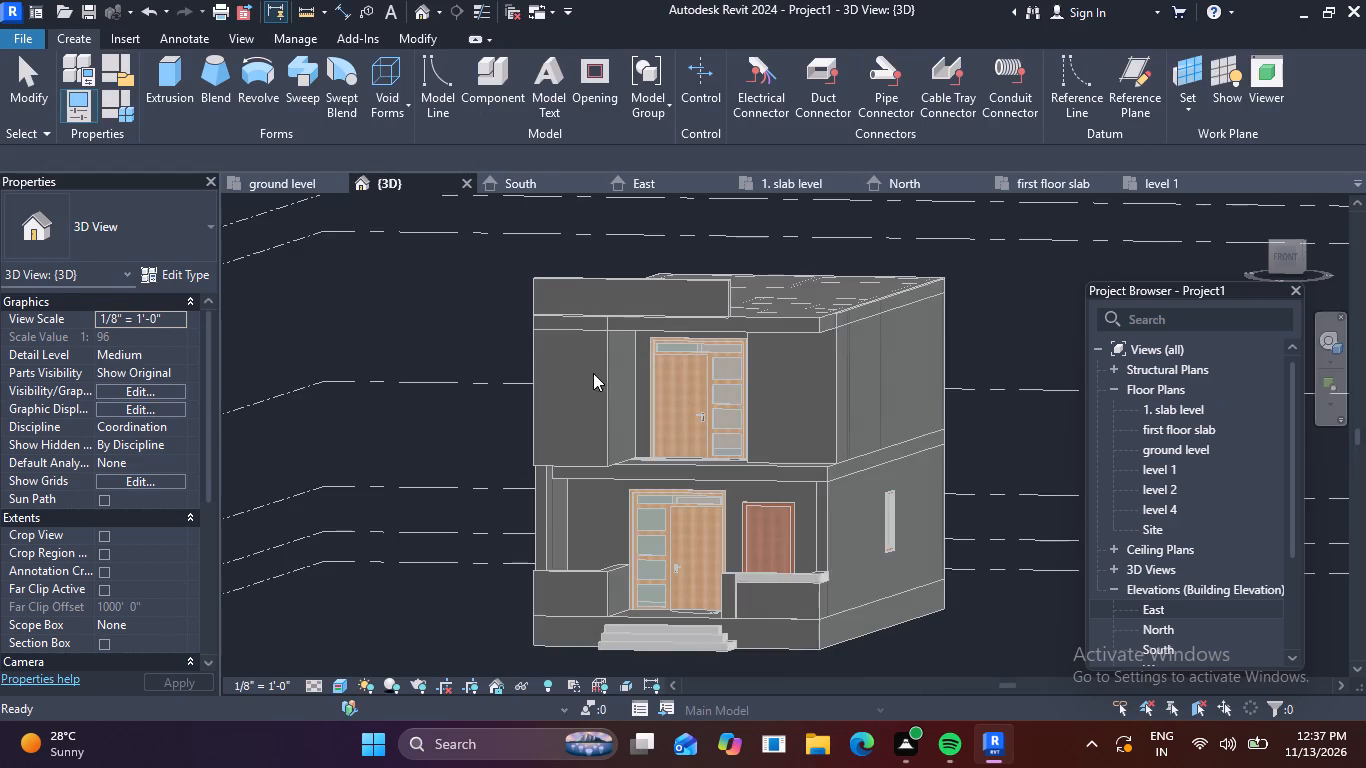
# Start an extrusion using the front face of the upper-storey wall beside the balcony recess as its work plane.
pyautogui.scroll(4, 553, 309)
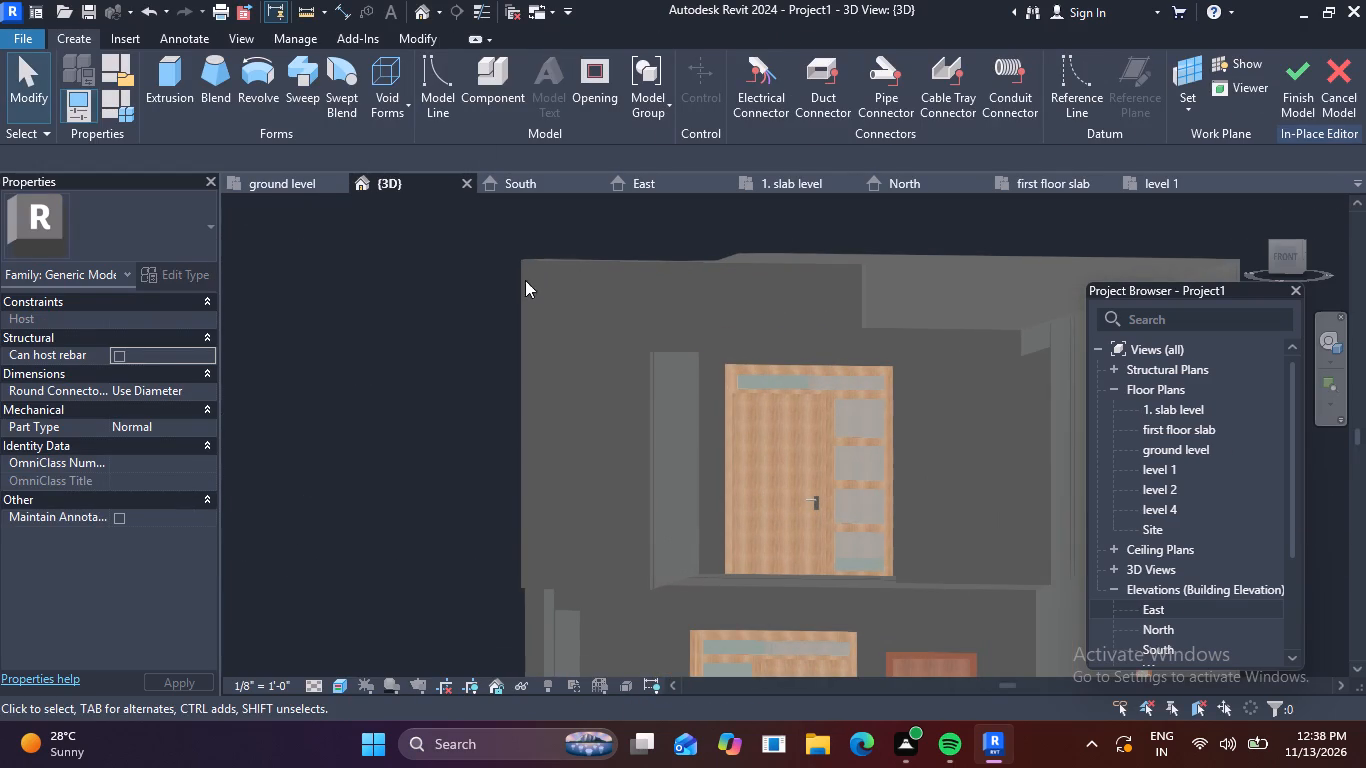
pyautogui.click(176, 73)
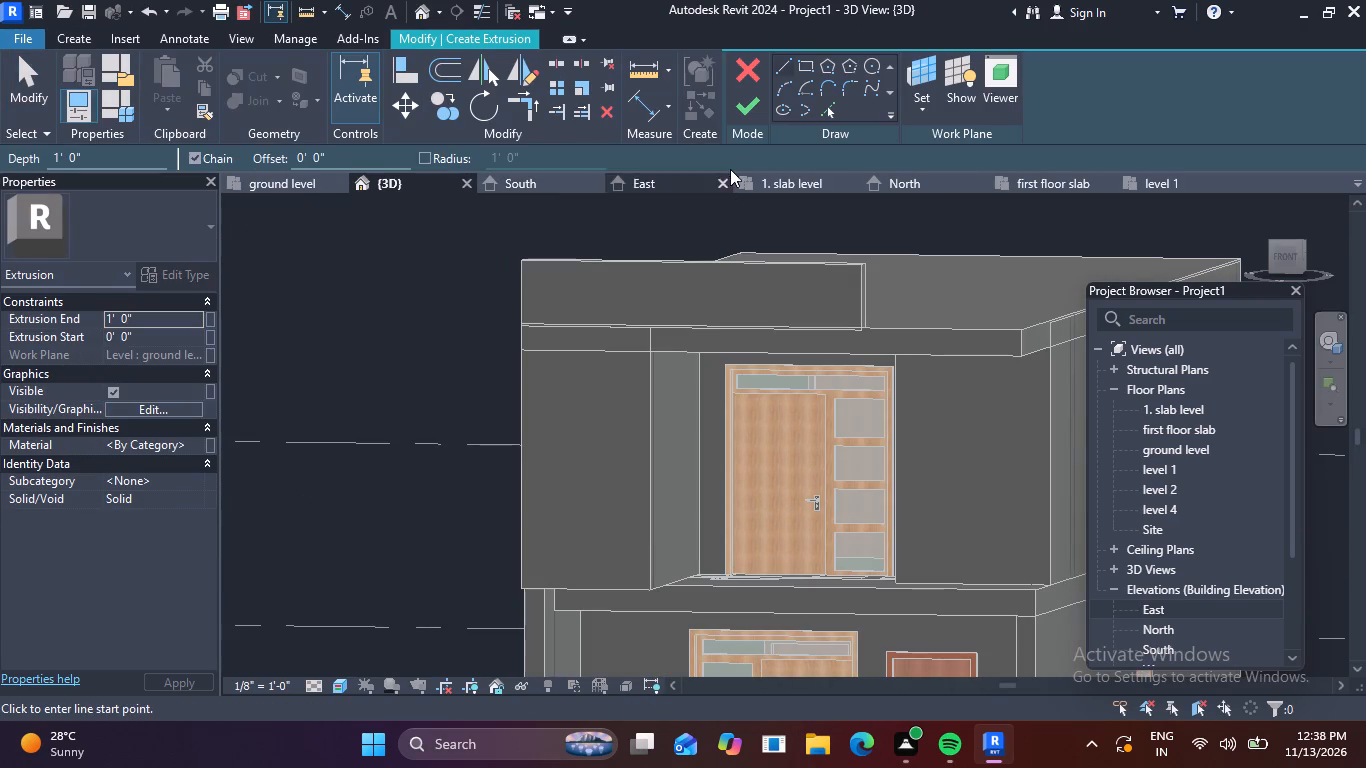
pyautogui.click(926, 108)
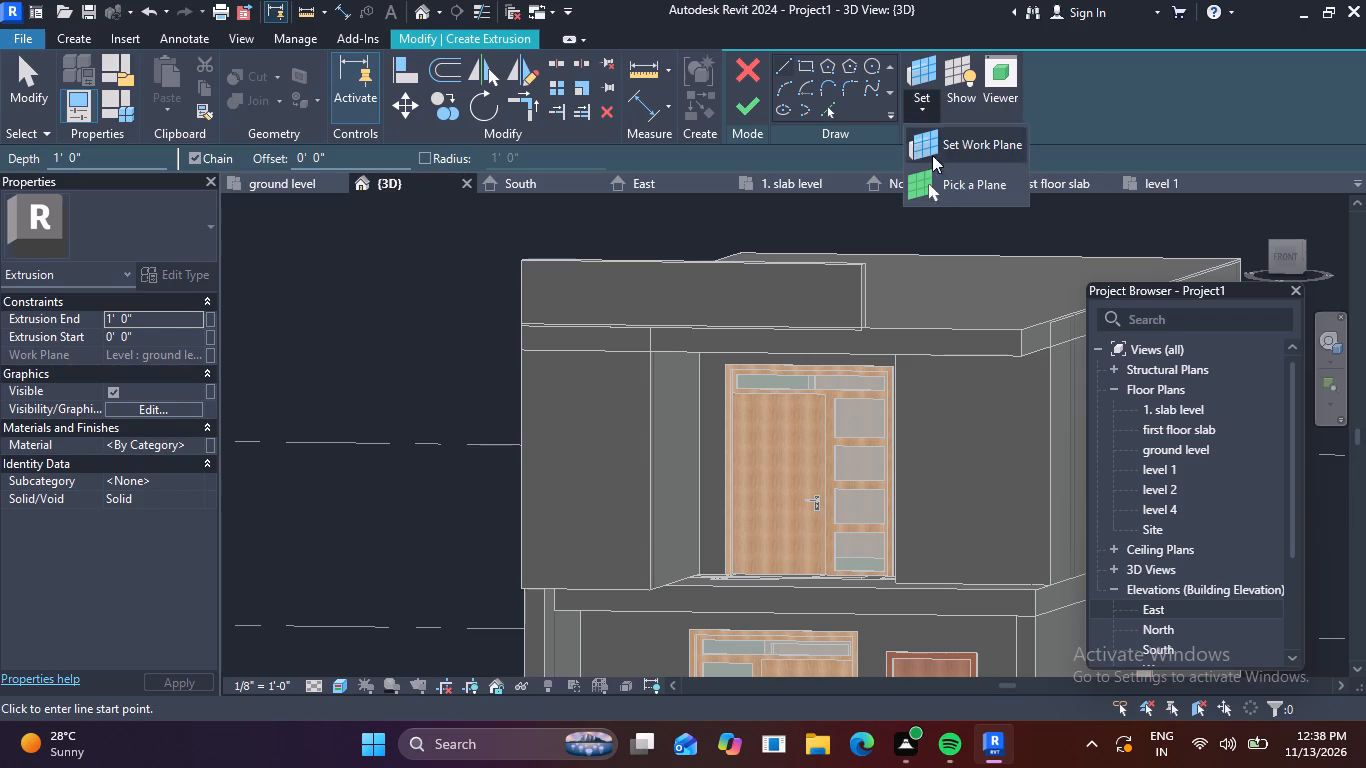
pyautogui.click(940, 190)
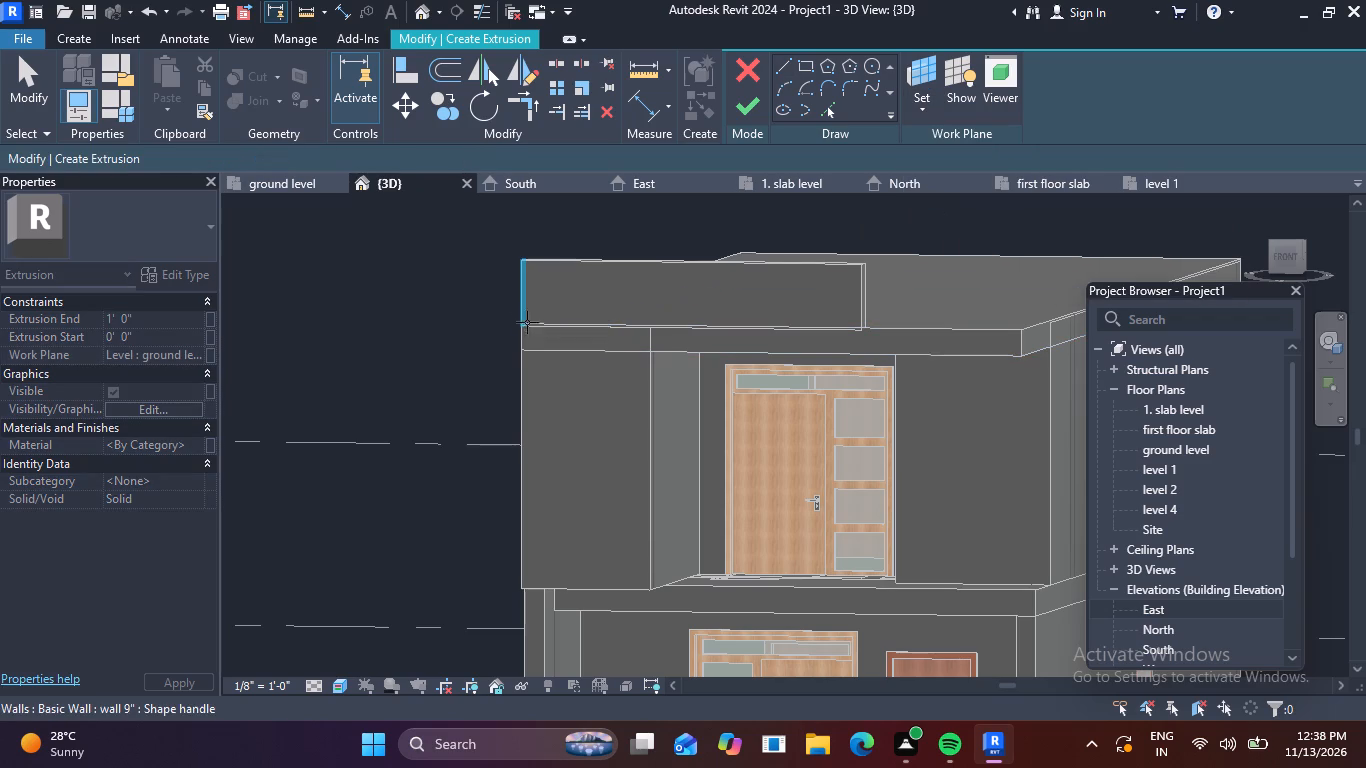
pyautogui.click(645, 377)
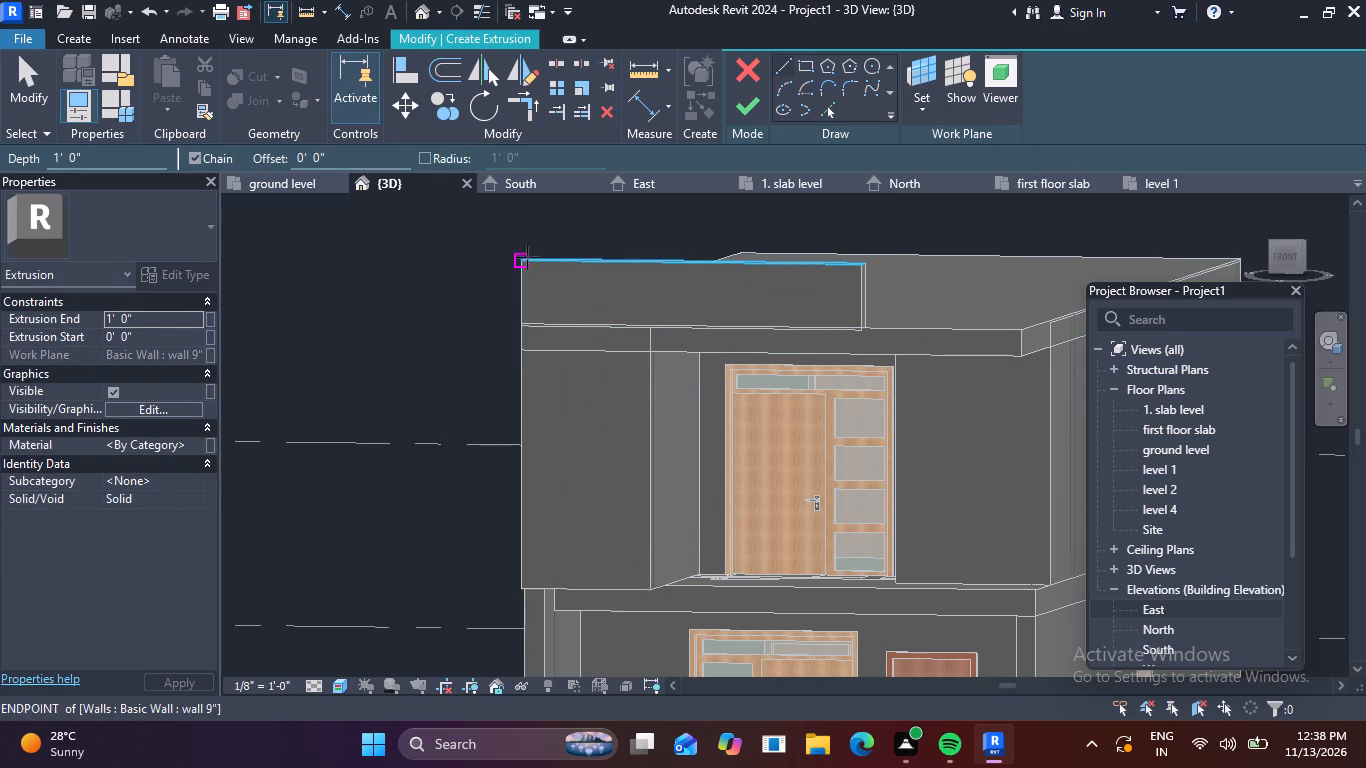
# Sketch the outer profile from the slab edge at the recess up to the wall top, 5' across to the outer corner, and down to the base.
pyautogui.scroll(2, 581, 247)
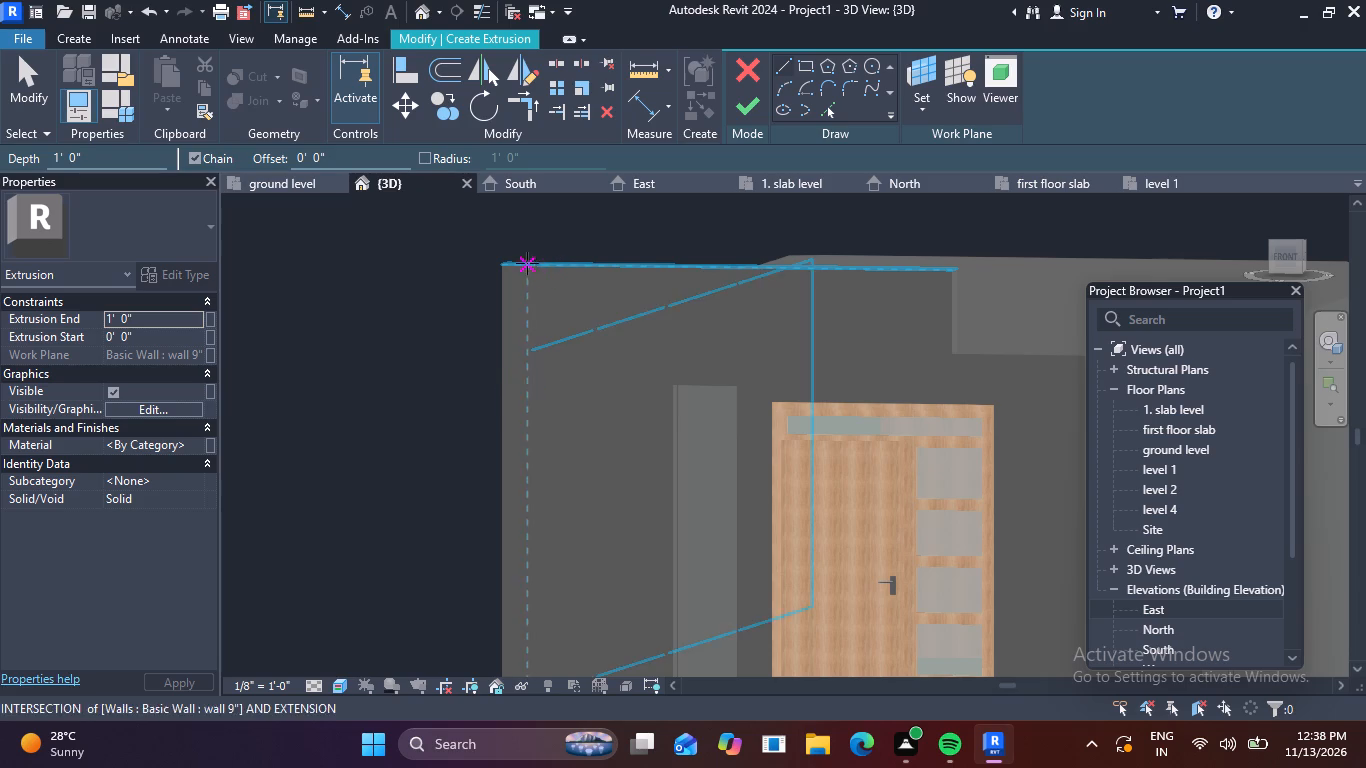
pyautogui.click(671, 386)
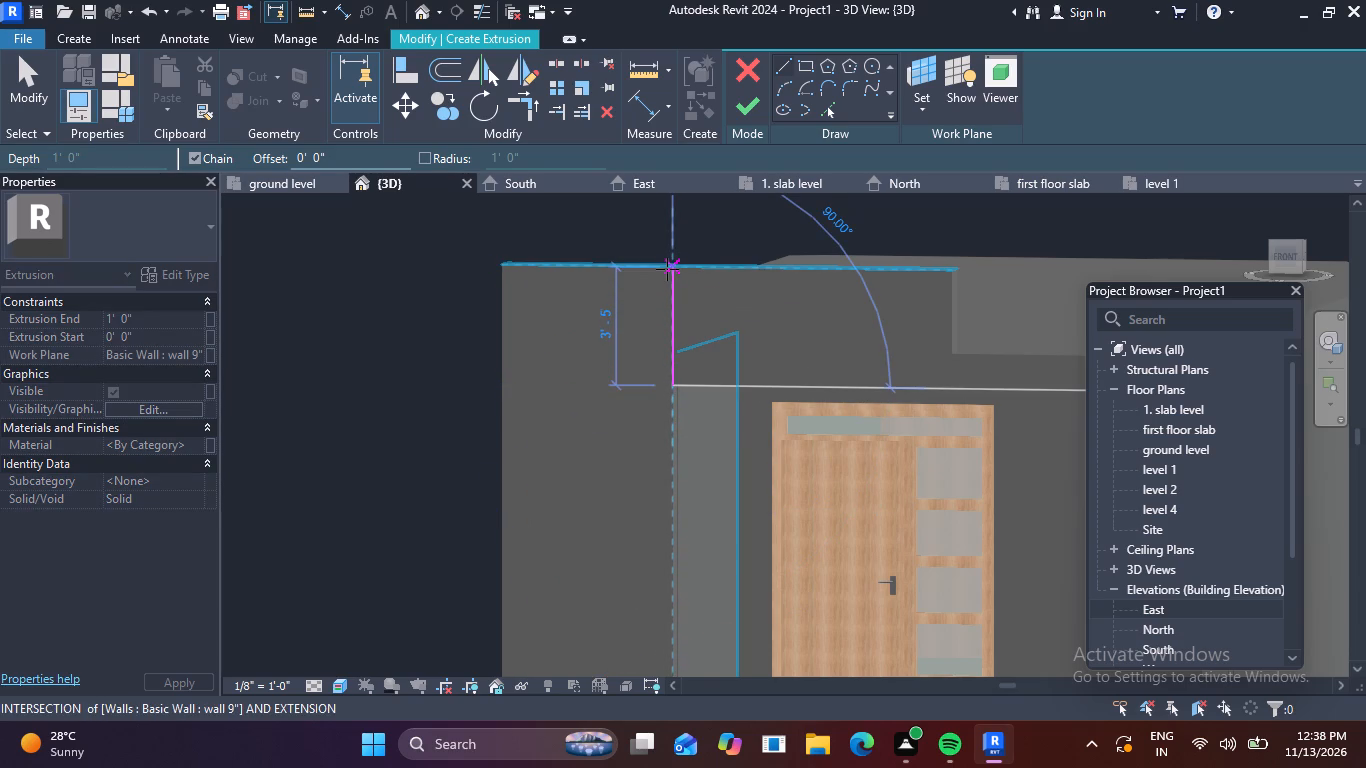
pyautogui.click(667, 269)
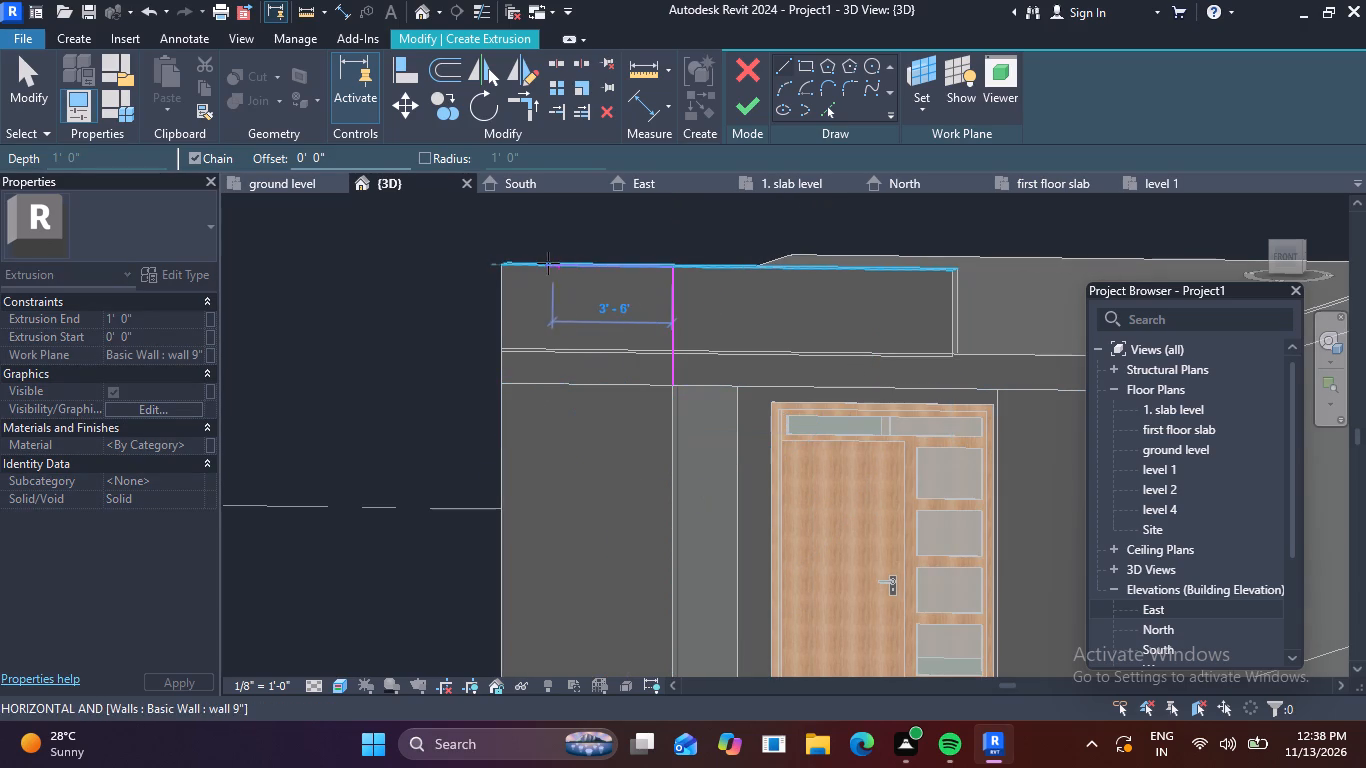
pyautogui.click(499, 262)
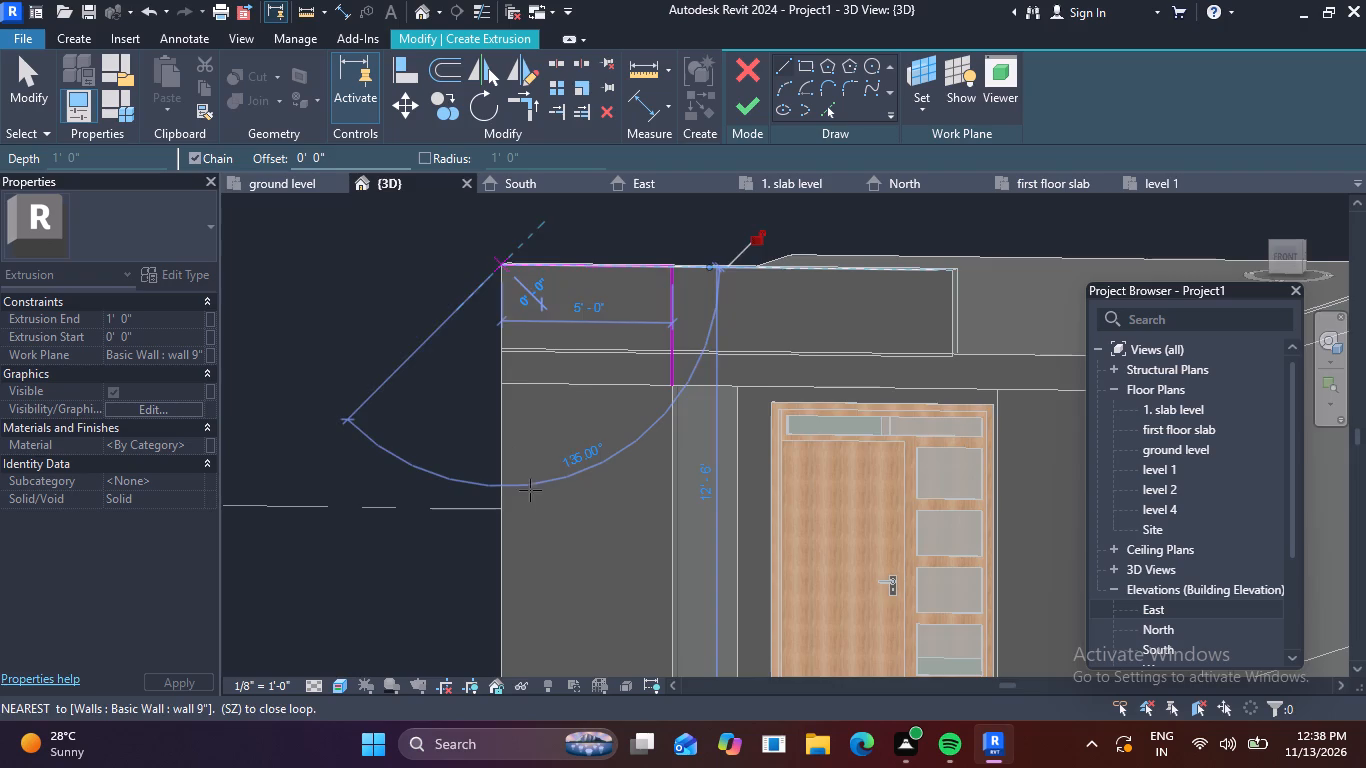
pyautogui.moveTo(531, 507); pyautogui.dragTo(527, 255, button='middle')
pyautogui.moveTo(498, 447); pyautogui.dragTo(528, 252, button='middle')
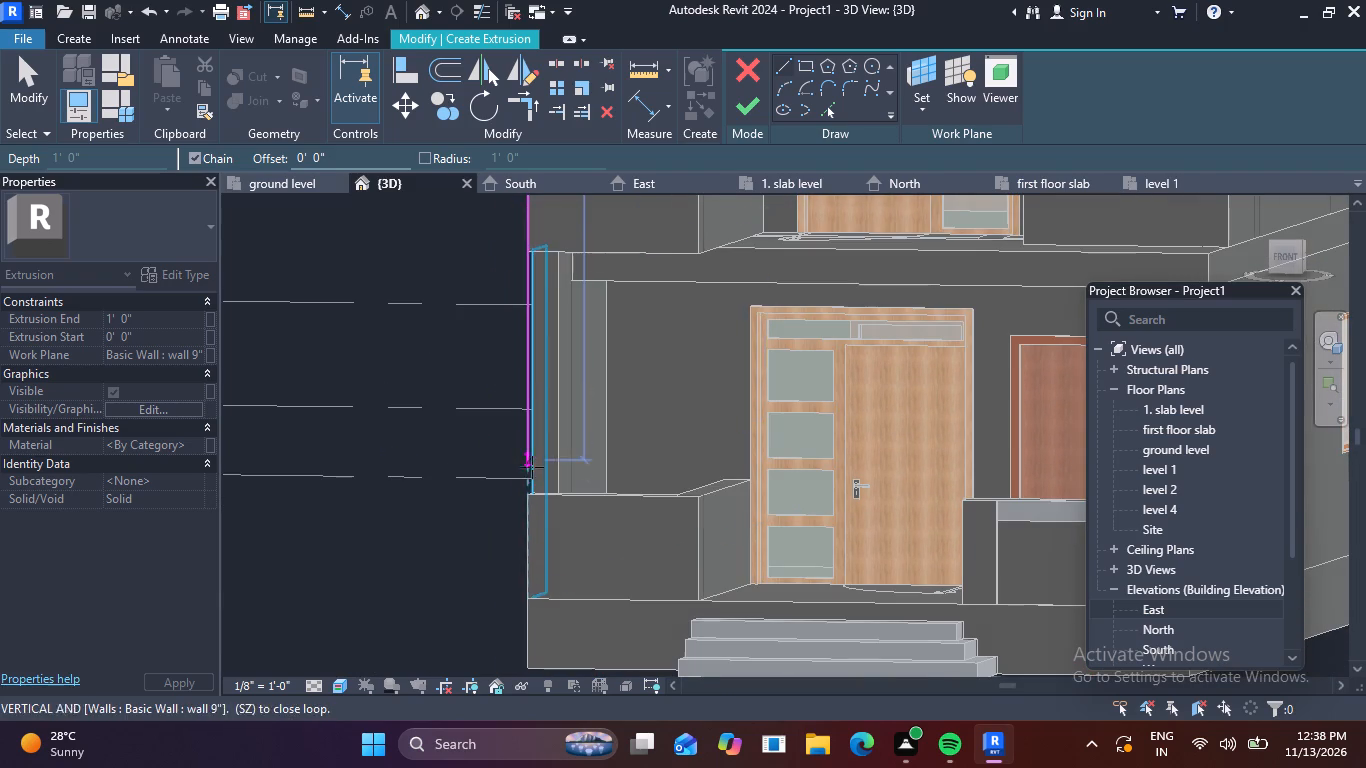
pyautogui.click(534, 670)
# Draw the profile's bottom line along the wall base from the outer corner to below the recess edge.
pyautogui.scroll(-3, 649, 666)
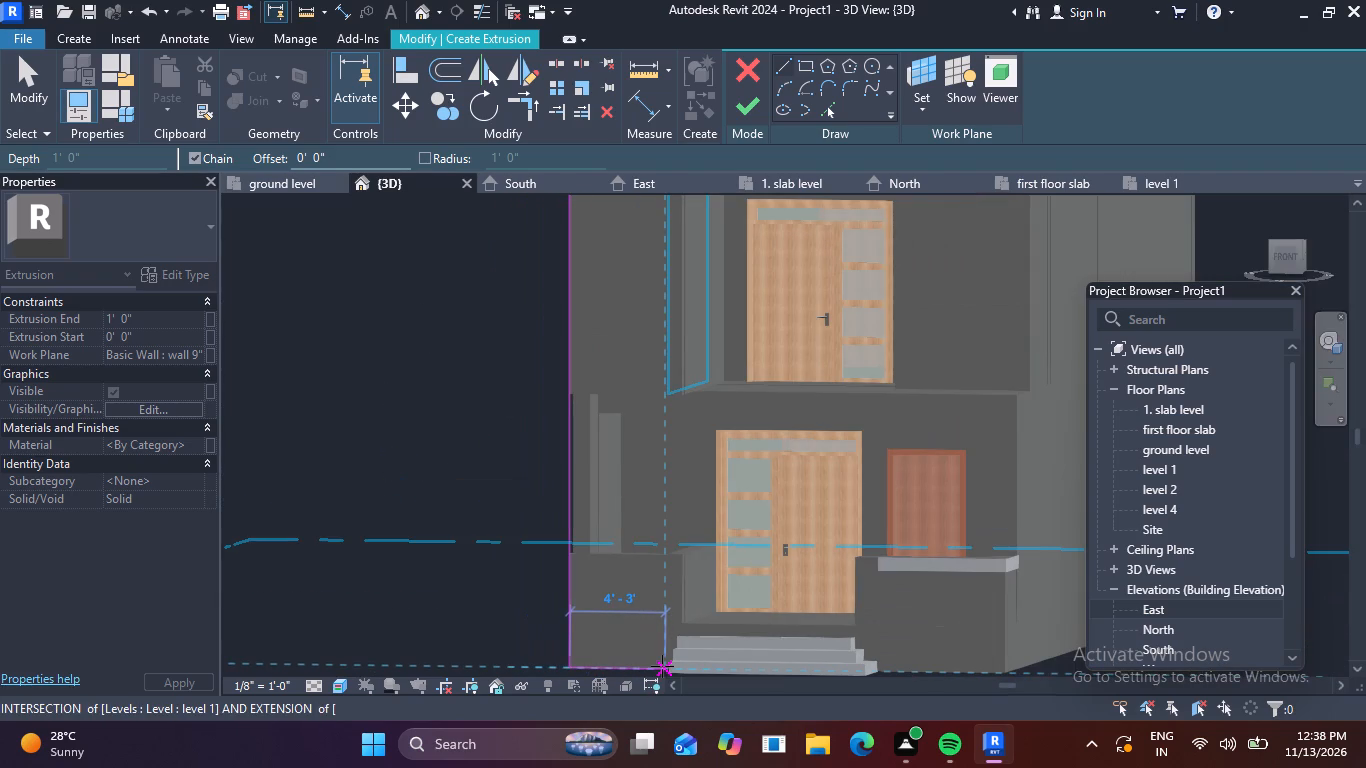
pyautogui.click(662, 666)
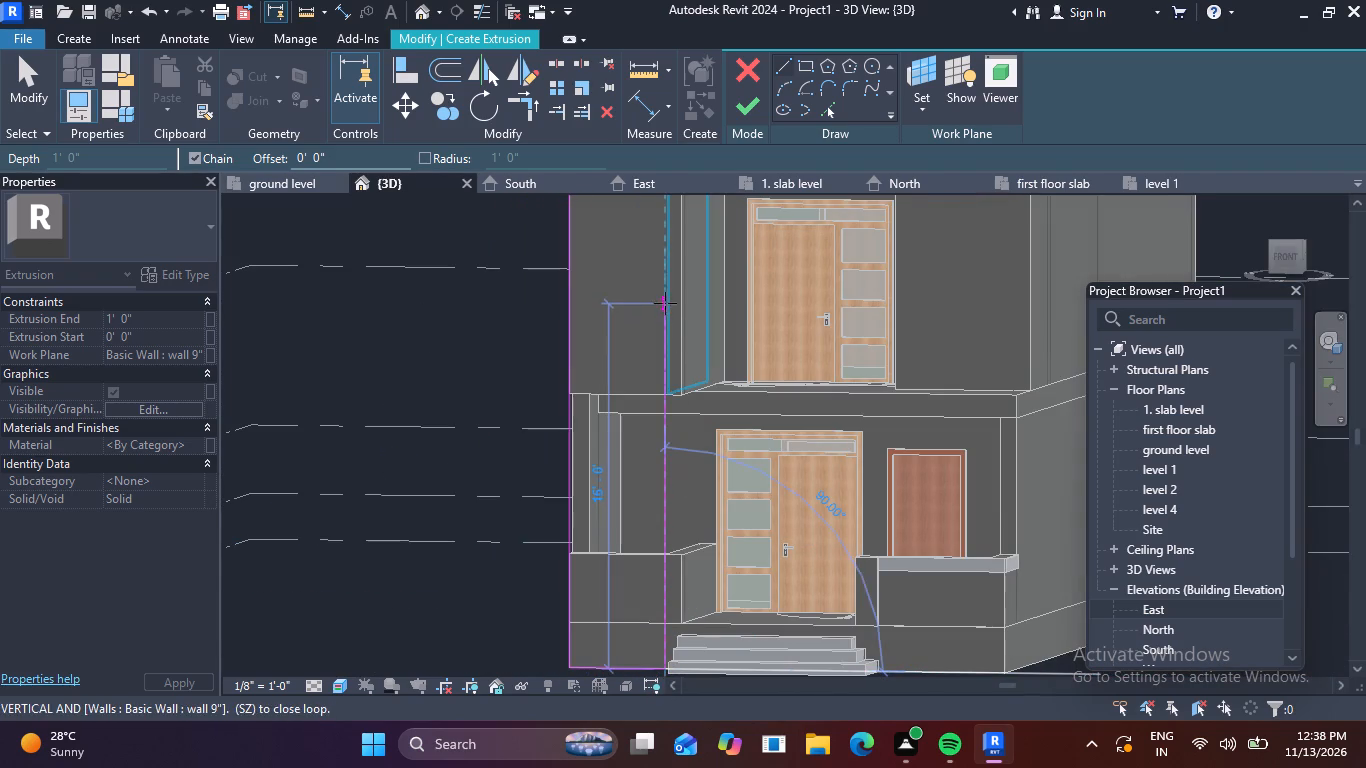
pyautogui.moveTo(664, 293); pyautogui.dragTo(659, 478, button='middle')
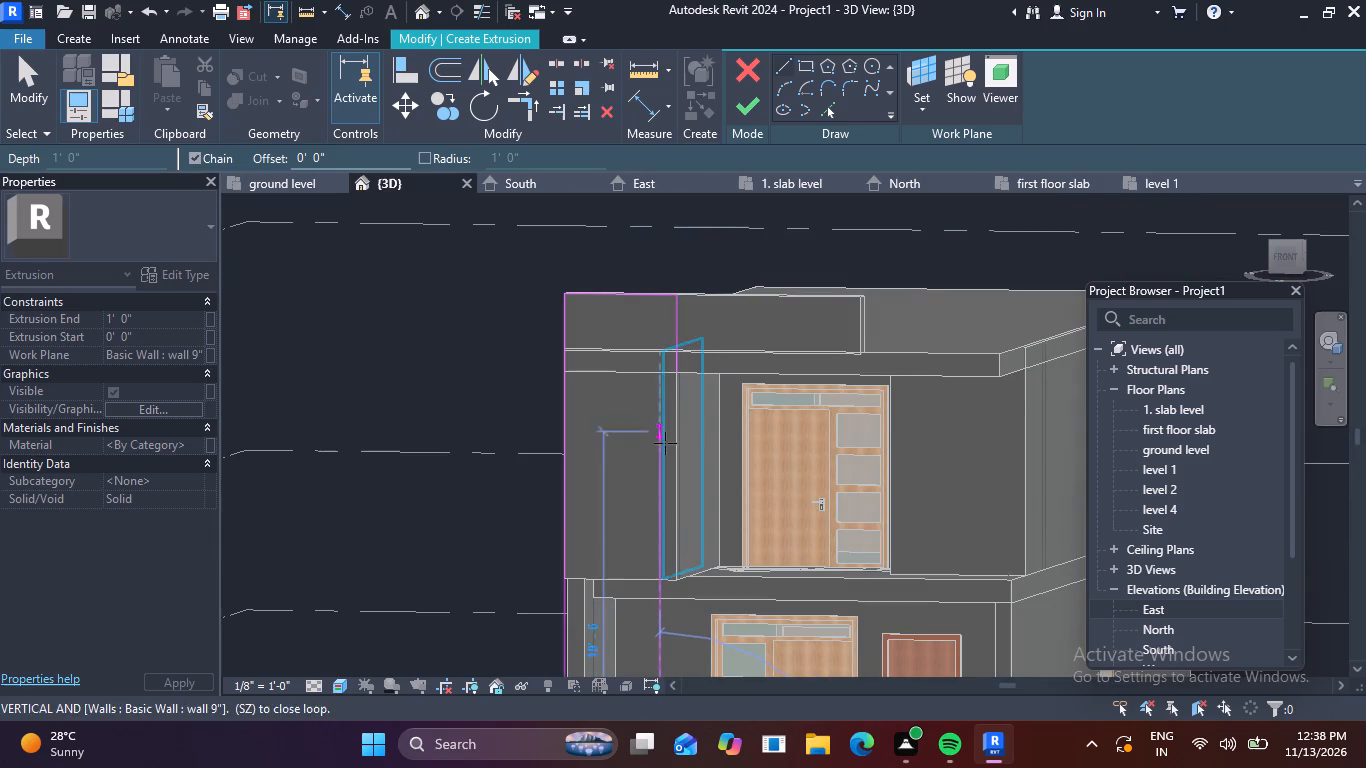
pyautogui.scroll(-2, 665, 449)
pyautogui.moveTo(658, 526); pyautogui.dragTo(598, 199, button='middle')
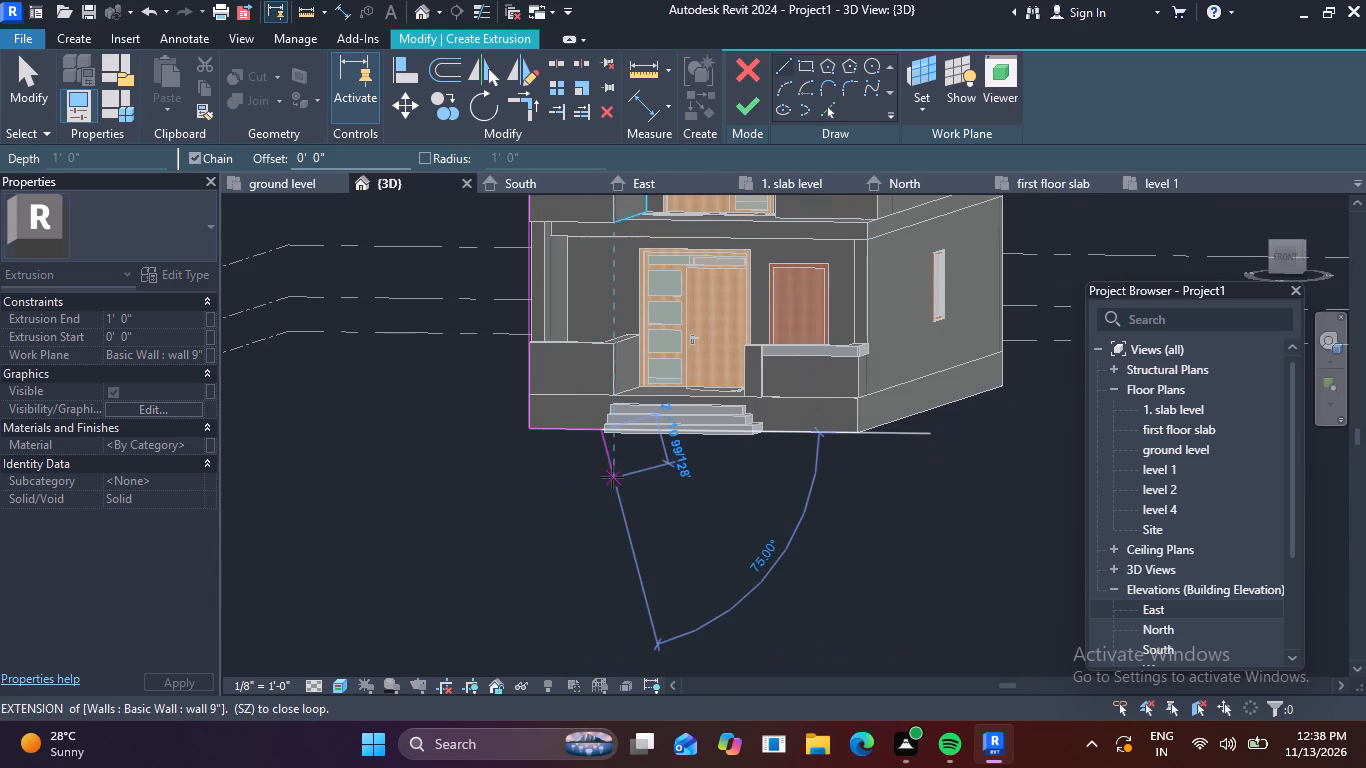
pyautogui.scroll(3, 608, 464)
pyautogui.keyDown('shift'); pyautogui.moveTo(550, 423); pyautogui.dragTo(619, 436, button='middle'); pyautogui.keyUp('shift')
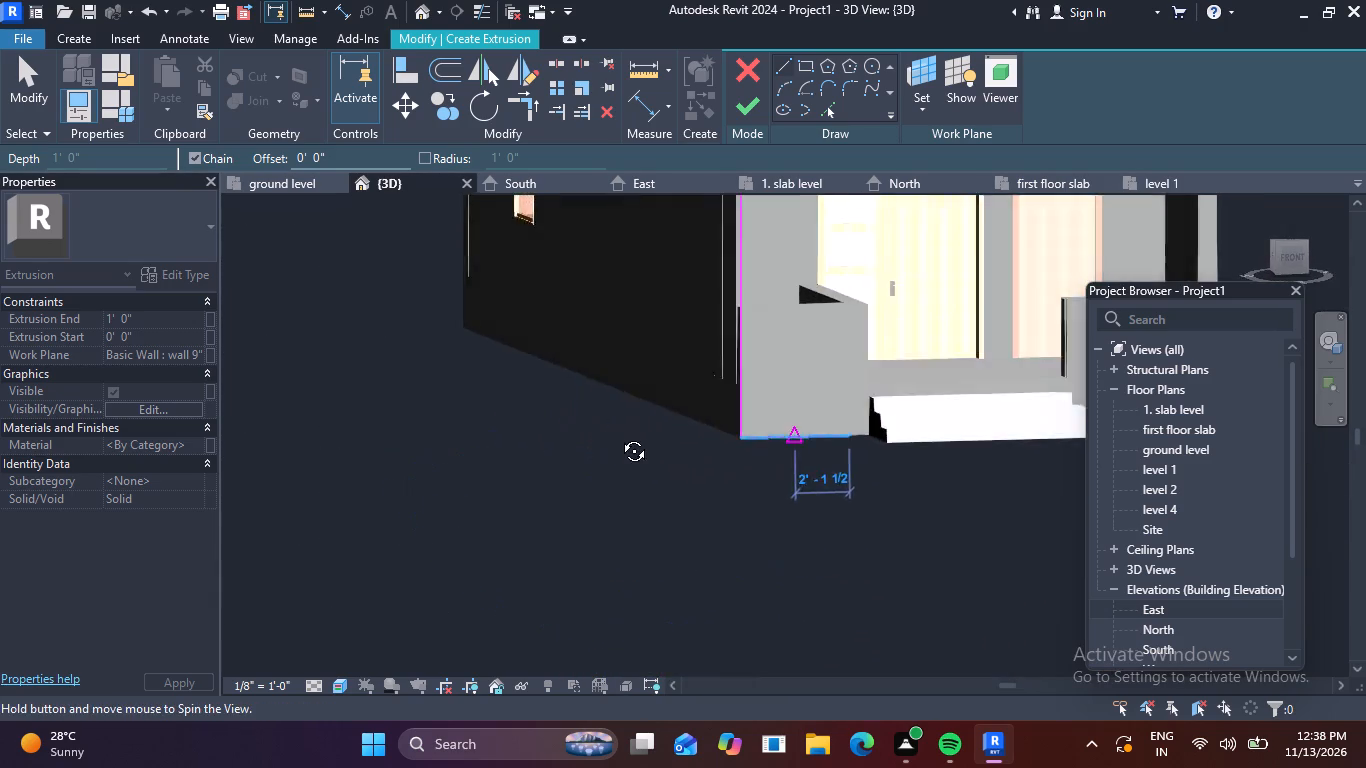
pyautogui.keyDown('shift'); pyautogui.moveTo(619, 436); pyautogui.dragTo(628, 438, button='middle'); pyautogui.keyUp('shift')
pyautogui.scroll(-2, 654, 428)
pyautogui.moveTo(664, 450); pyautogui.dragTo(598, 608, button='middle')
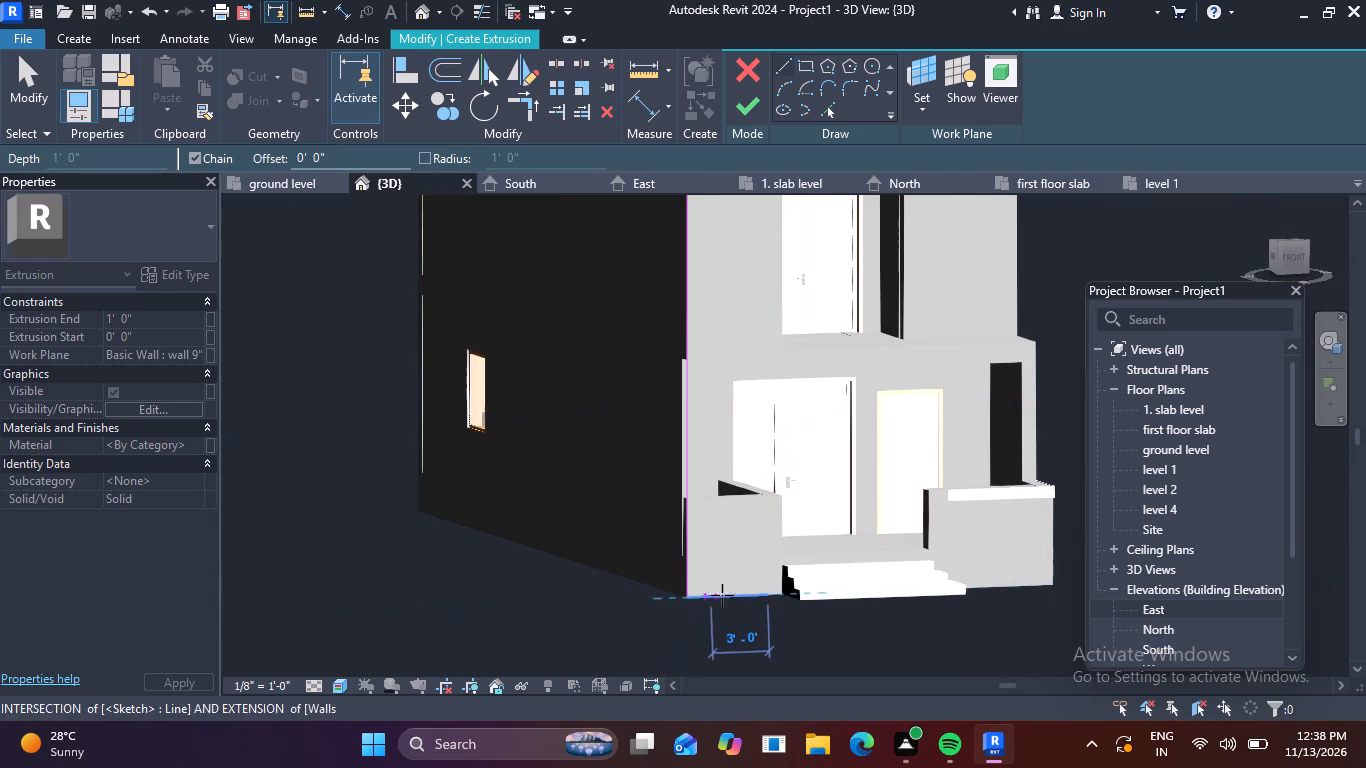
pyautogui.keyDown('shift'); pyautogui.moveTo(763, 589); pyautogui.dragTo(743, 600, button='middle'); pyautogui.keyUp('shift')
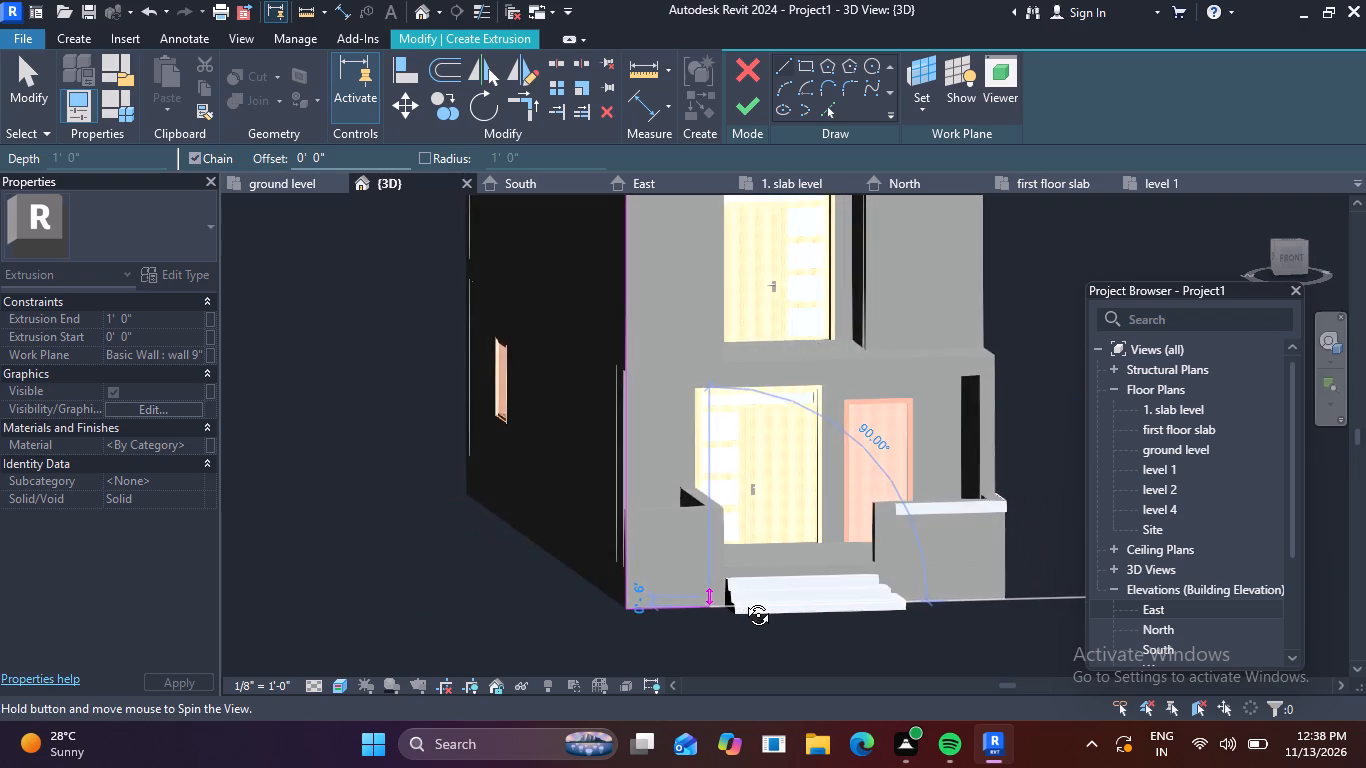
pyautogui.keyDown('shift'); pyautogui.moveTo(743, 600); pyautogui.dragTo(730, 605, button='middle'); pyautogui.keyUp('shift')
pyautogui.moveTo(708, 594); pyautogui.dragTo(705, 659, button='middle')
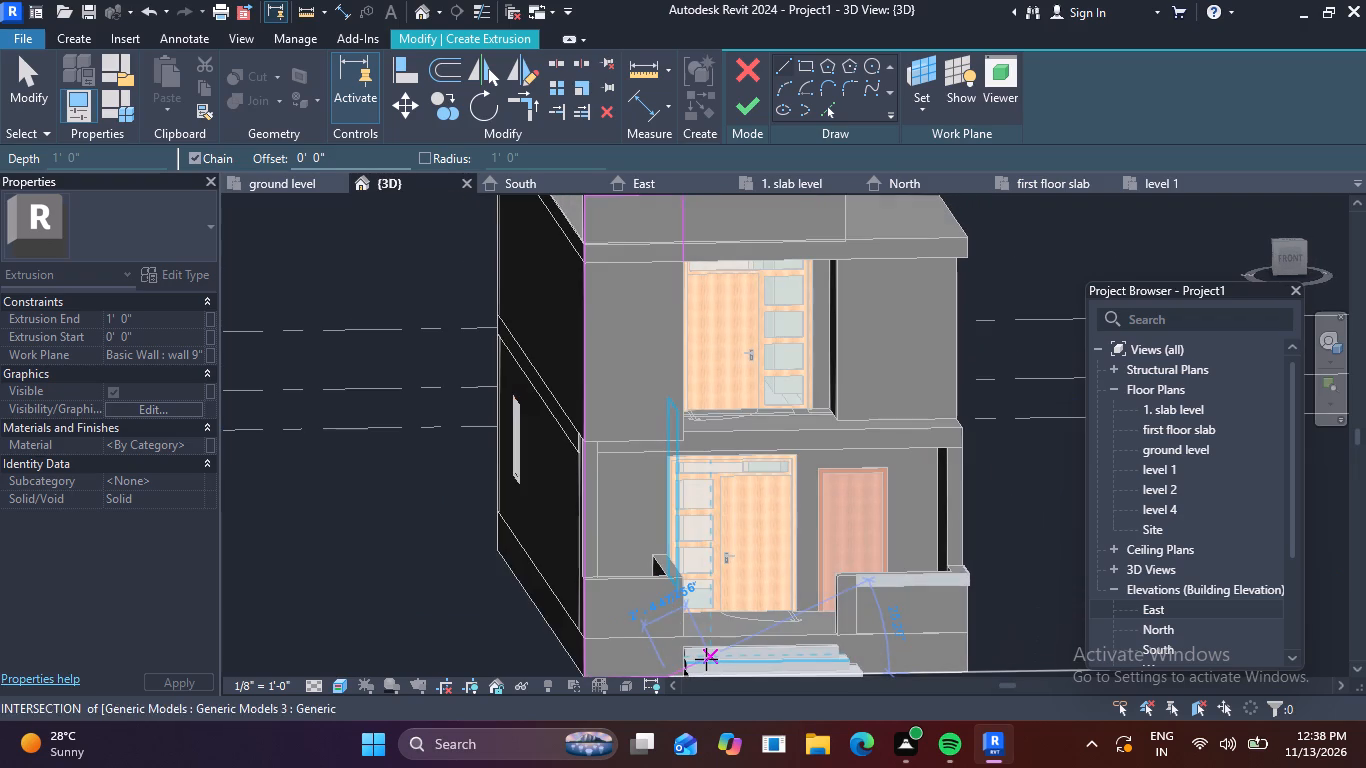
pyautogui.moveTo(702, 665); pyautogui.dragTo(723, 585, button='middle')
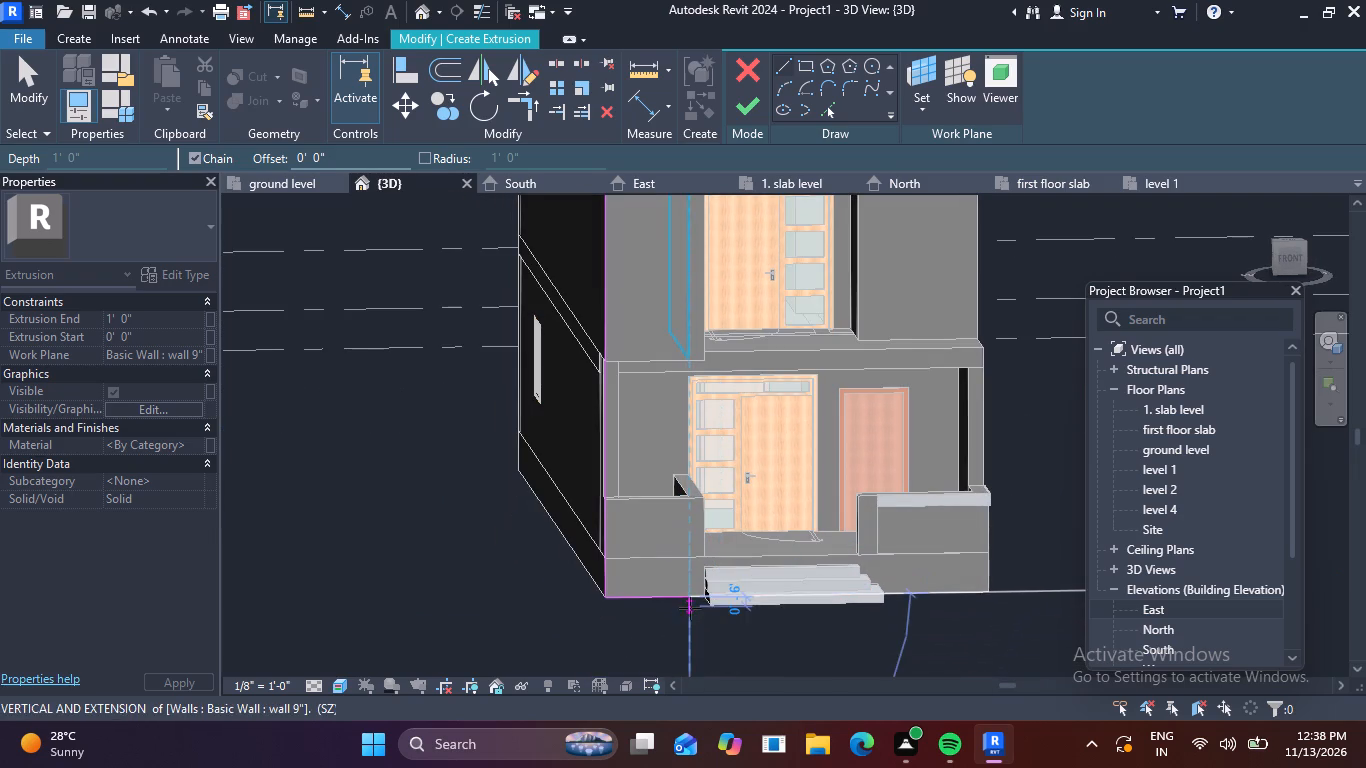
pyautogui.click(702, 600)
# Close the outer profile with a line running up the recess side to its starting point at the slab edge.
pyautogui.scroll(-1, 689, 417)
pyautogui.moveTo(689, 417); pyautogui.dragTo(688, 486, button='middle')
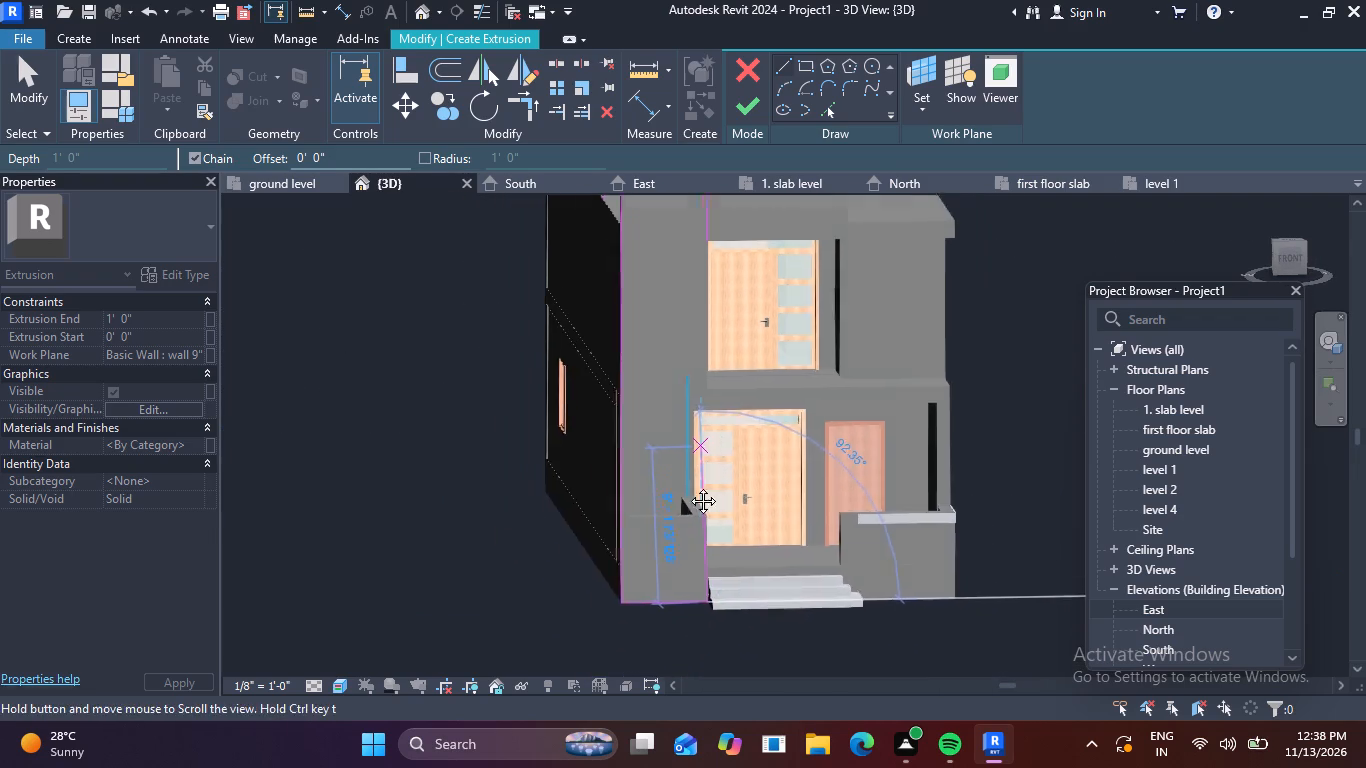
pyautogui.moveTo(688, 486); pyautogui.dragTo(665, 622, button='middle')
pyautogui.scroll(8, 685, 422)
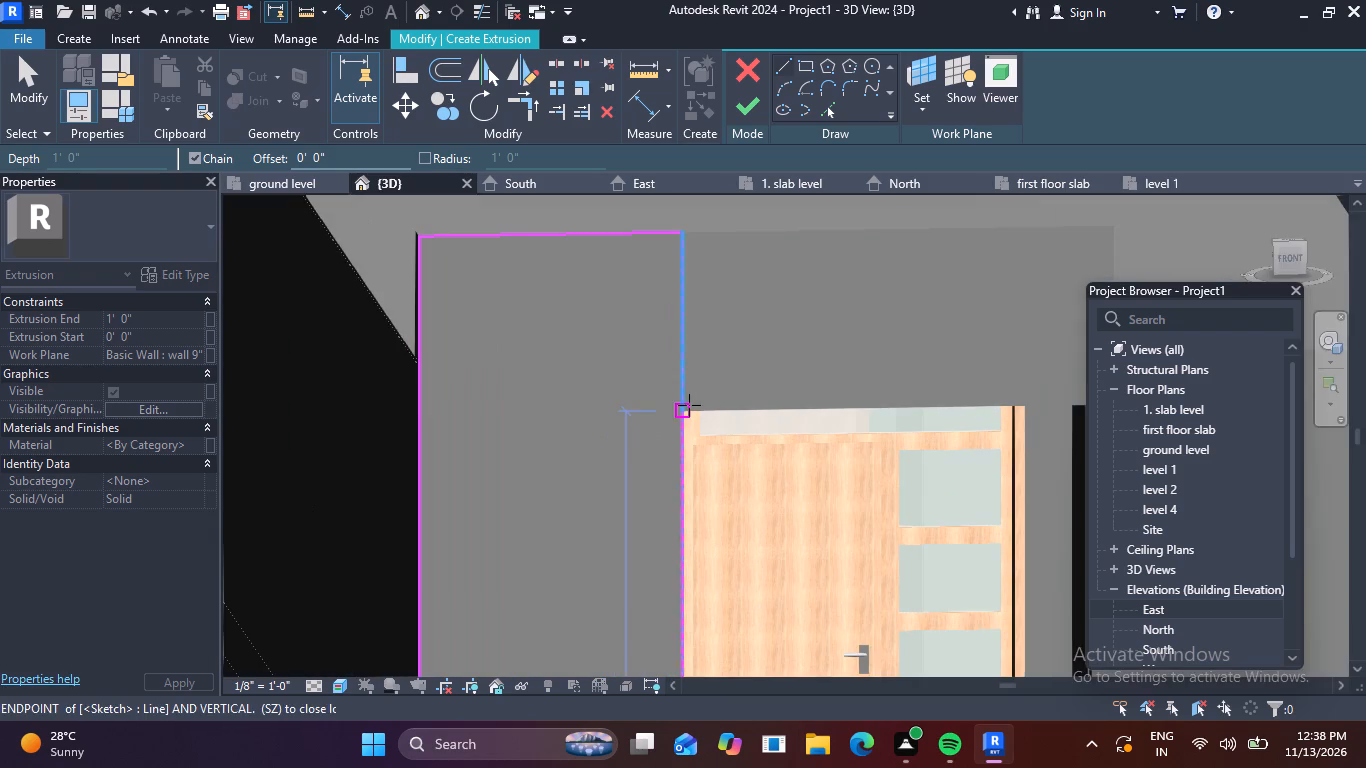
pyautogui.scroll(5, 681, 430)
pyautogui.click(680, 396)
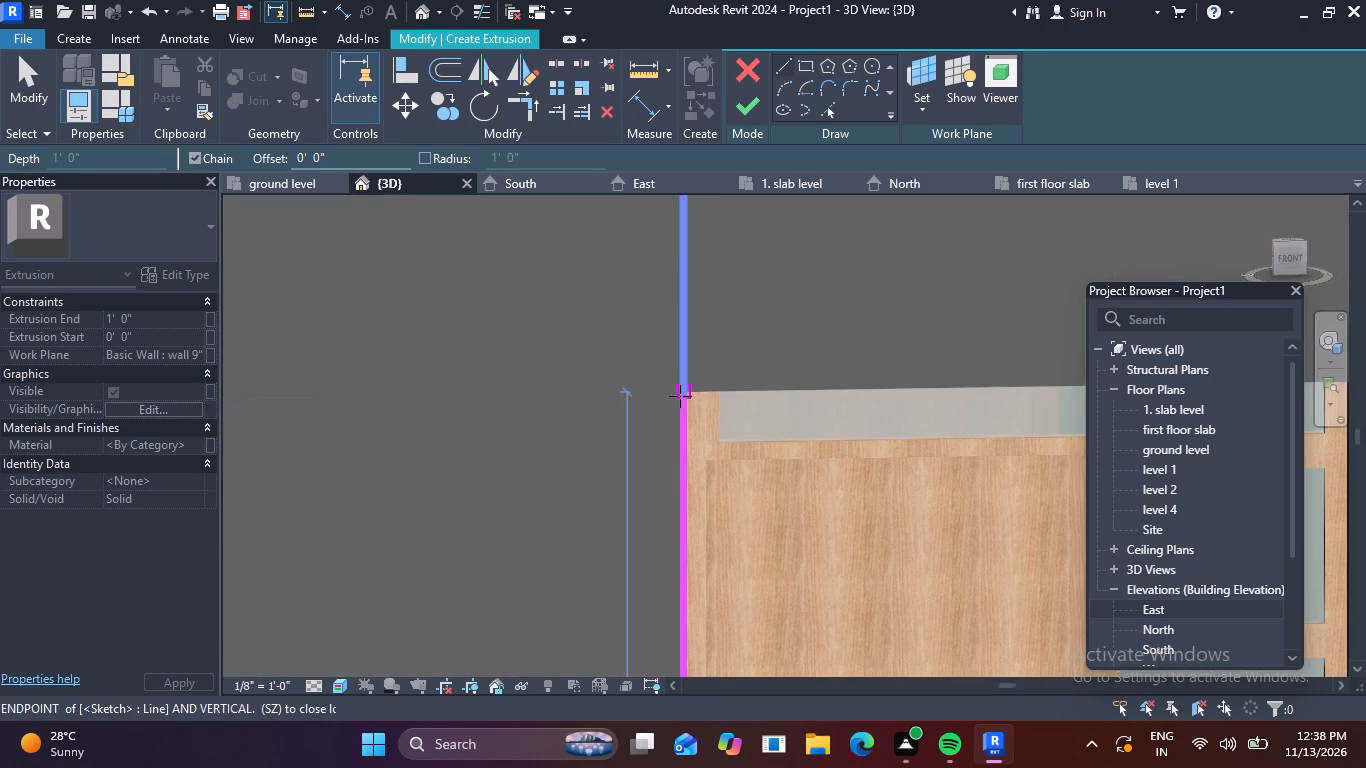
pyautogui.press('Escape')
# Sketch inner lines with a 1' offset inside the outer profile, along its outer side and its base.
pyautogui.scroll(-6, 548, 384)
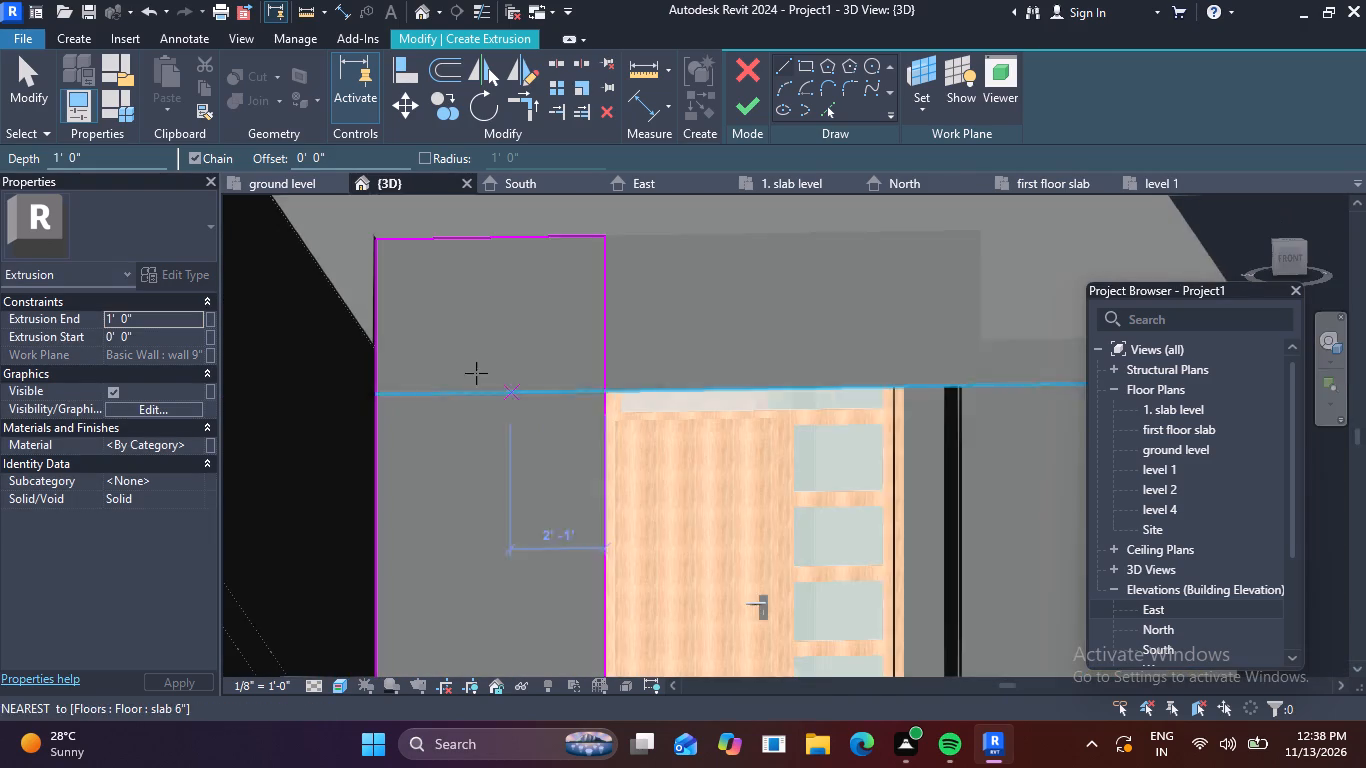
pyautogui.scroll(-1, 473, 371)
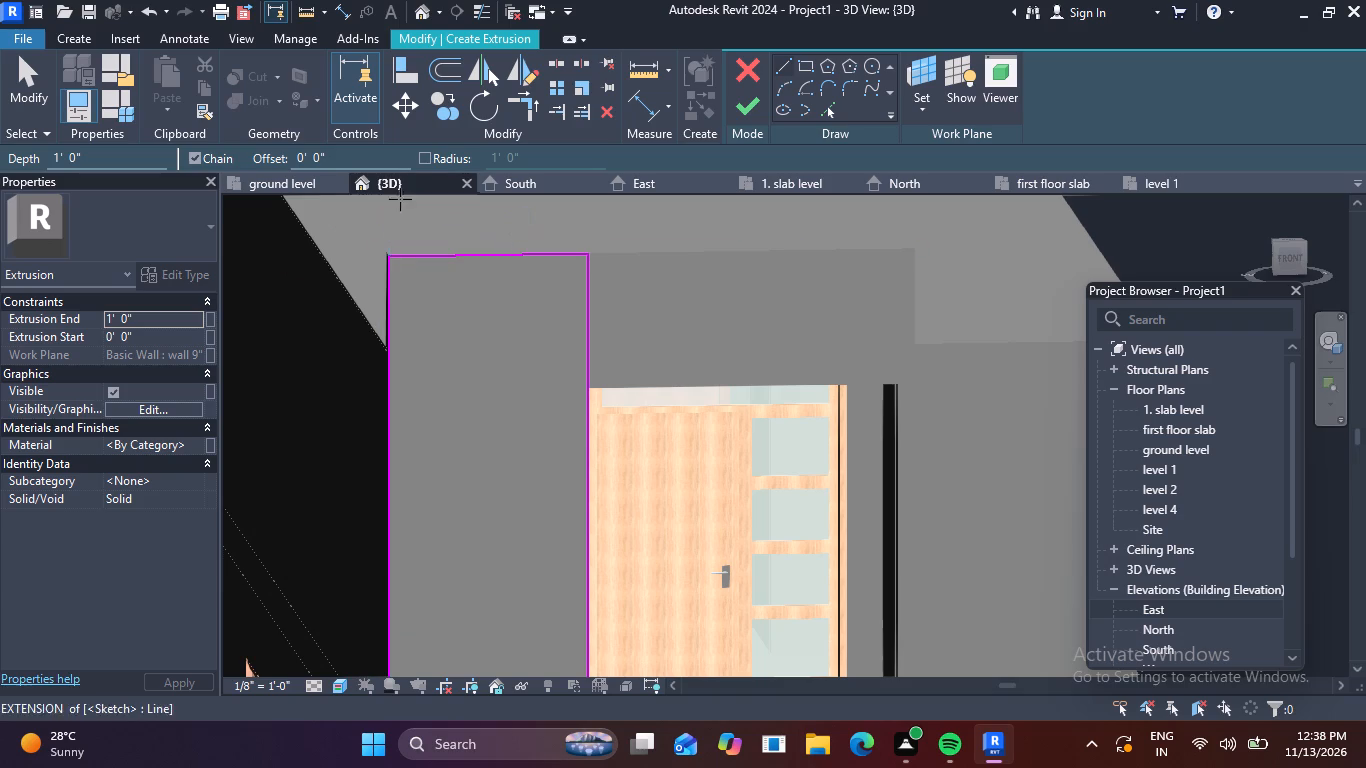
pyautogui.click(352, 157)
pyautogui.press('BackSpace')
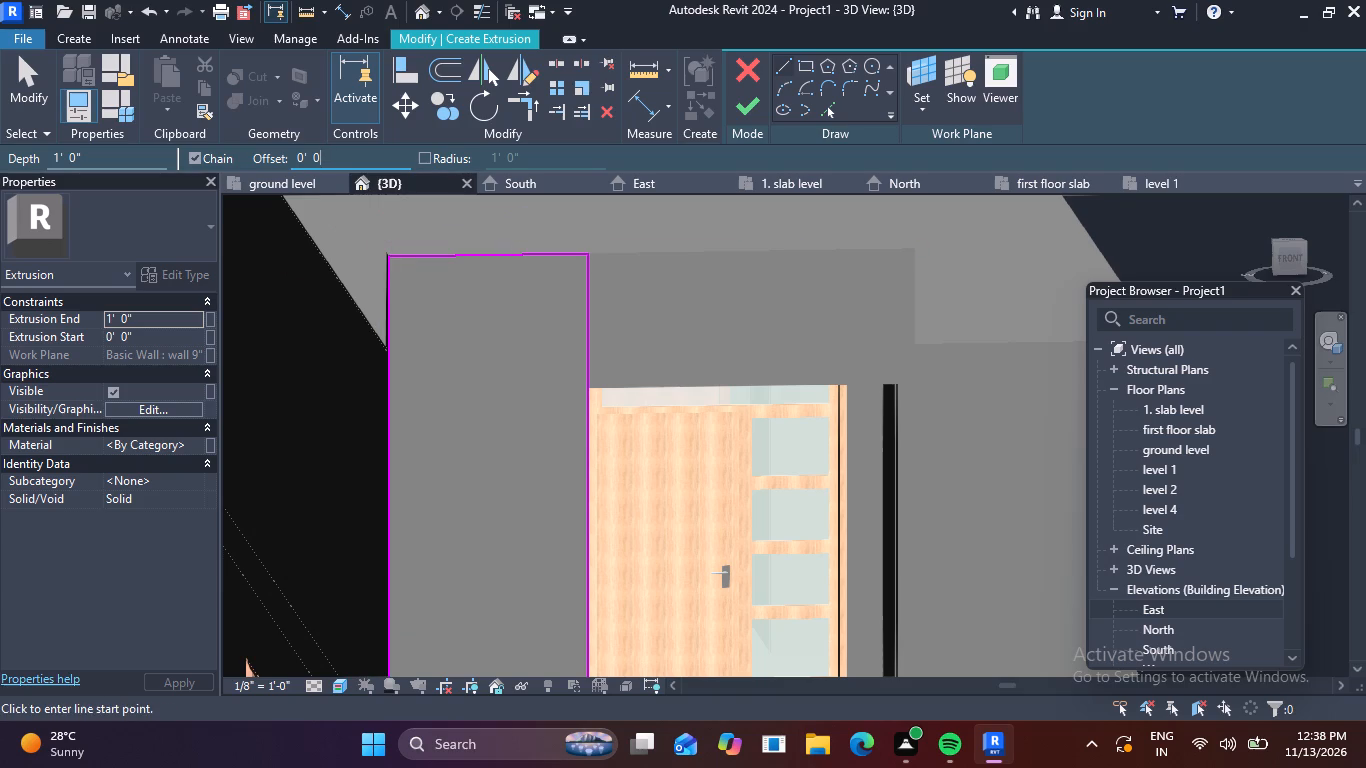
pyautogui.press('BackSpace')
pyautogui.press('BackSpace')
pyautogui.press('BackSpace')
pyautogui.press('BackSpace')
pyautogui.press('BackSpace')
pyautogui.press('BackSpace')
pyautogui.write("1'")
pyautogui.press('Return')
pyautogui.scroll(-1, 374, 292)
pyautogui.scroll(3, 366, 276)
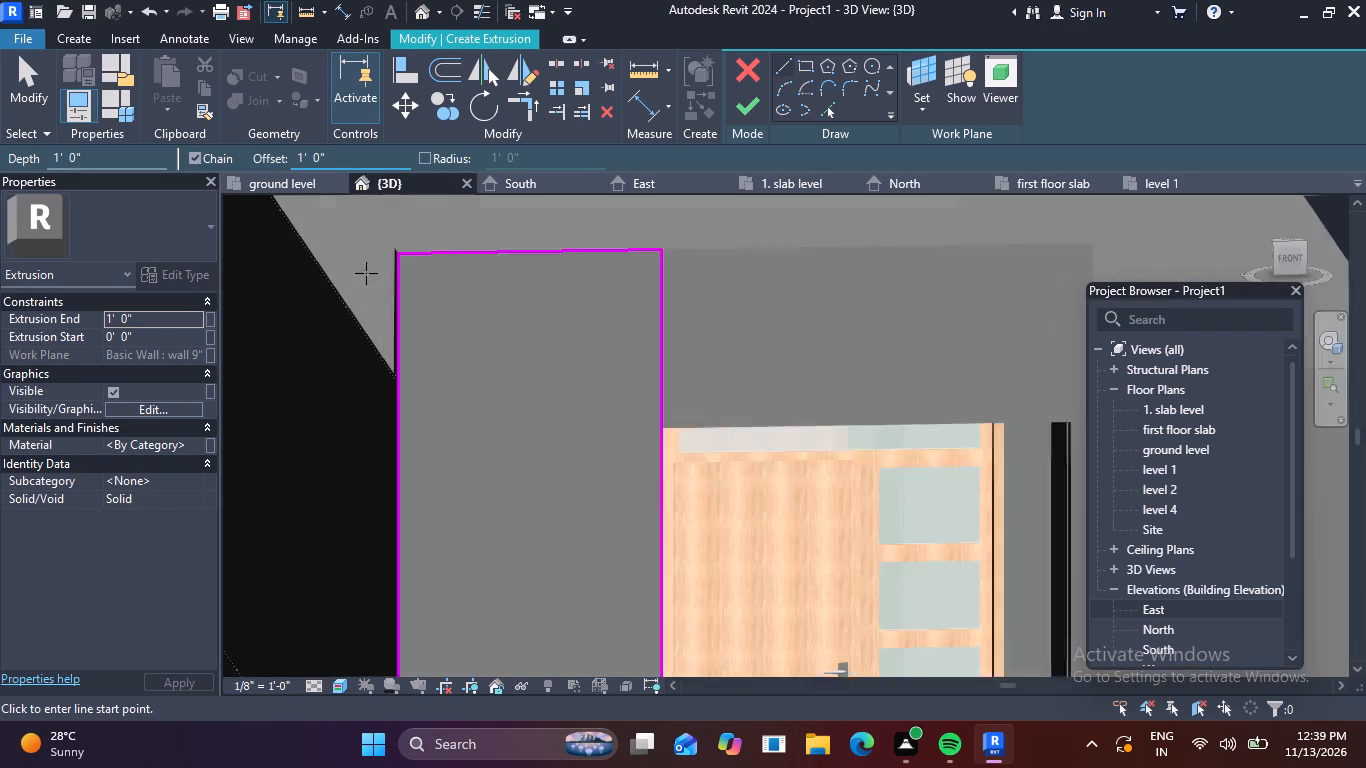
pyautogui.scroll(2, 366, 273)
pyautogui.click(408, 249)
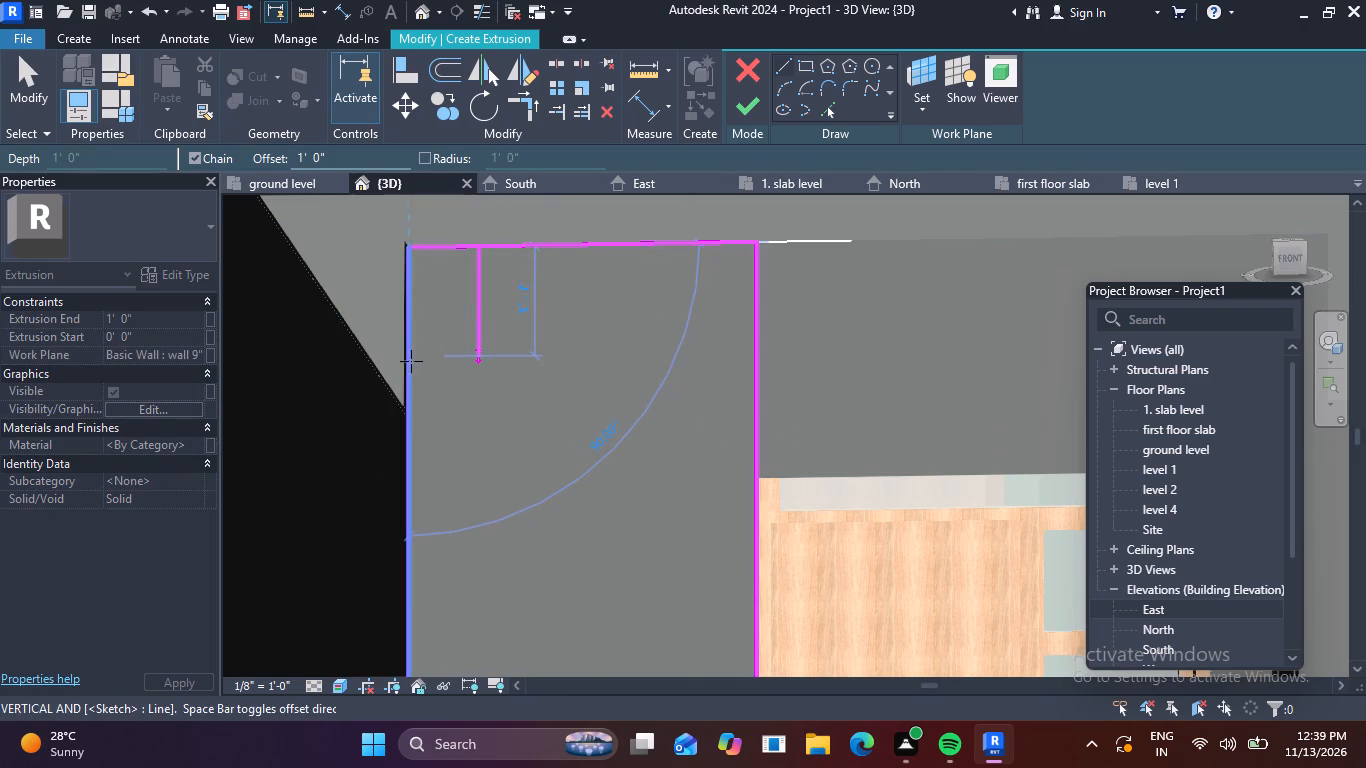
pyautogui.scroll(-5, 408, 491)
pyautogui.moveTo(417, 513); pyautogui.dragTo(431, 196, button='middle')
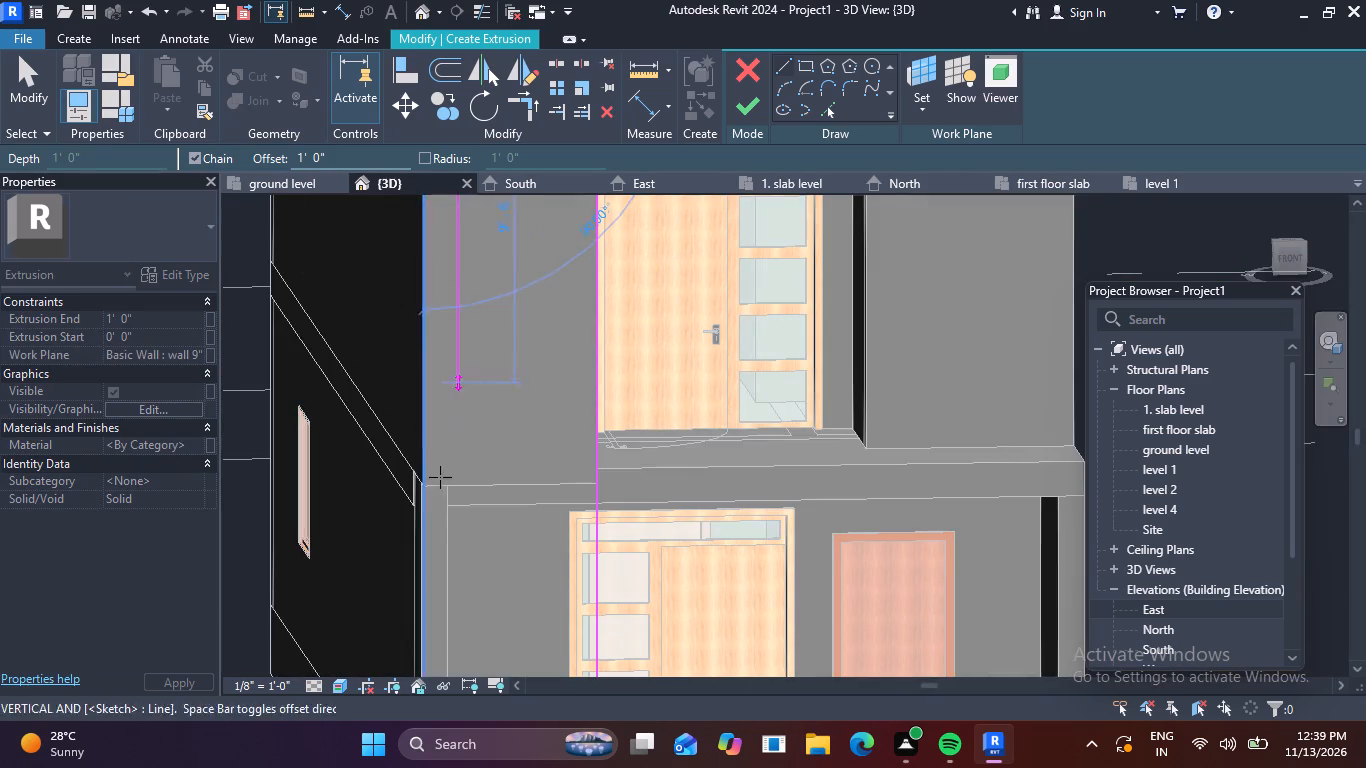
pyautogui.moveTo(452, 525); pyautogui.dragTo(468, 173, button='middle')
pyautogui.scroll(4, 442, 567)
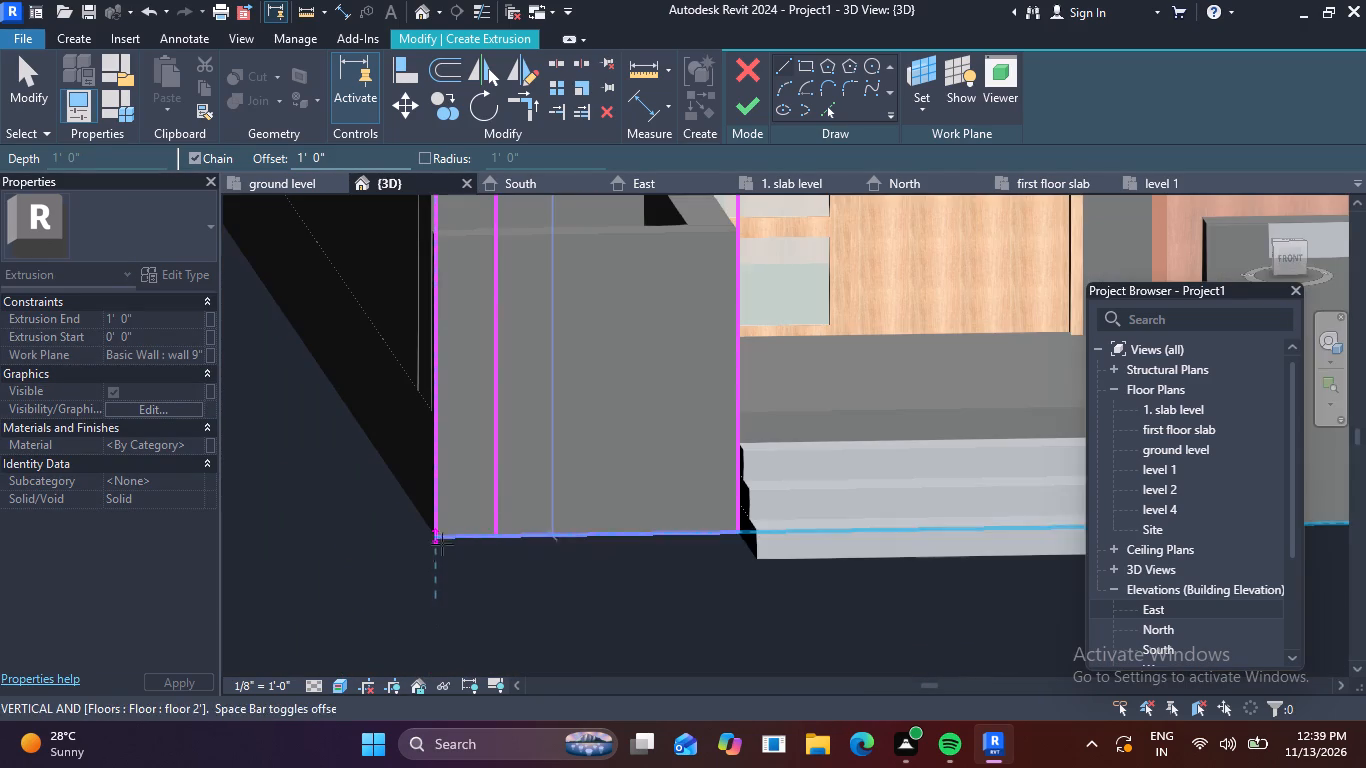
pyautogui.click(434, 539)
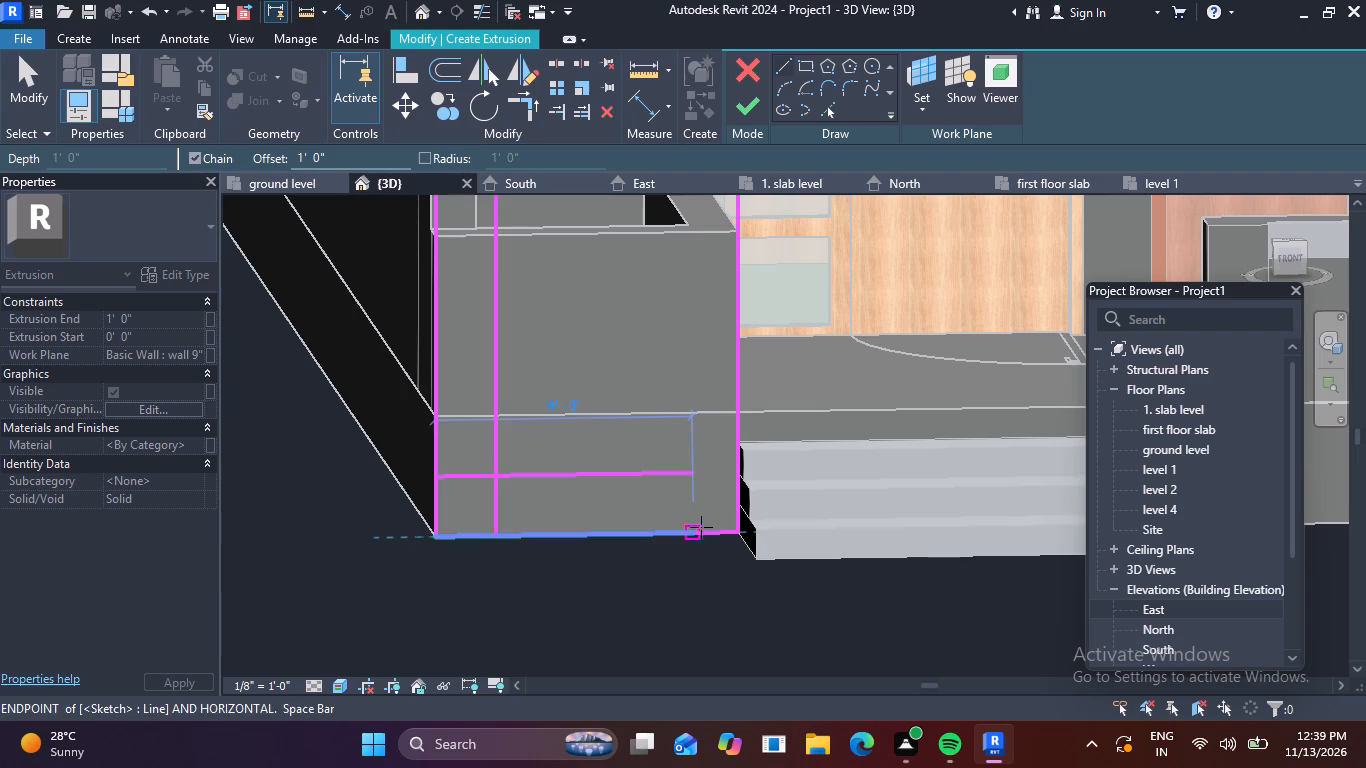
pyautogui.click(731, 528)
# Complete the inner loop along the recess side and the top, keeping the 1' offset inside the outer profile.
pyautogui.scroll(-2, 709, 318)
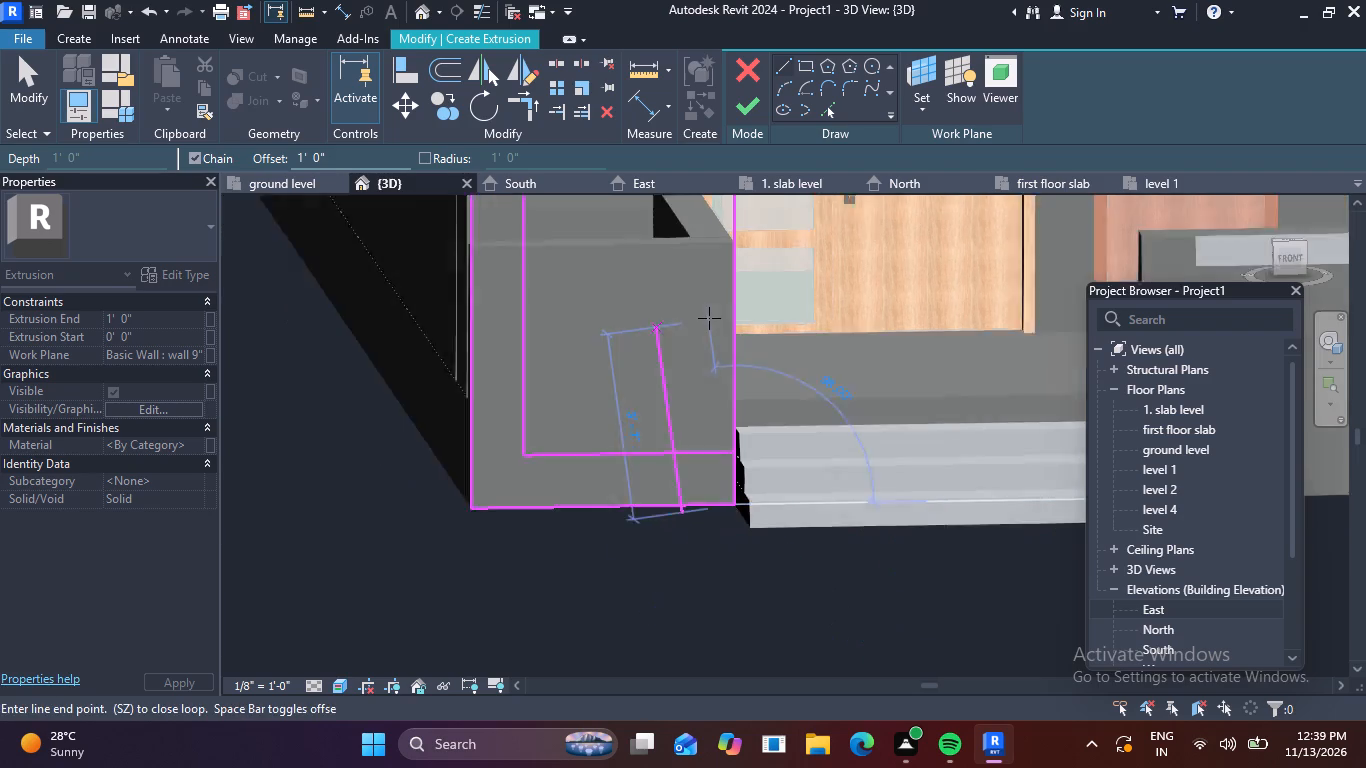
pyautogui.moveTo(711, 325); pyautogui.dragTo(664, 631, button='middle')
pyautogui.moveTo(676, 291); pyautogui.dragTo(659, 610, button='middle')
pyautogui.moveTo(654, 327); pyautogui.dragTo(633, 564, button='middle')
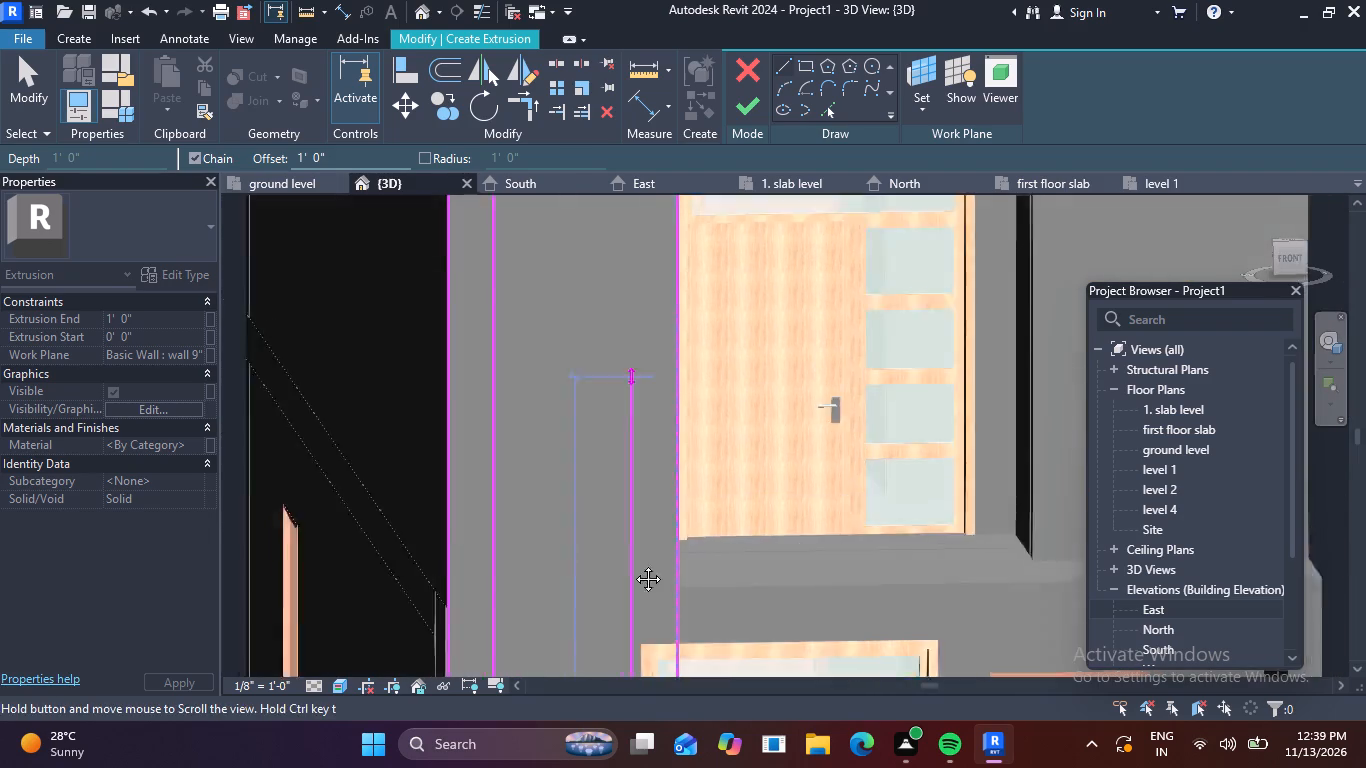
pyautogui.moveTo(633, 564); pyautogui.dragTo(612, 678, button='middle')
pyautogui.scroll(3, 605, 352)
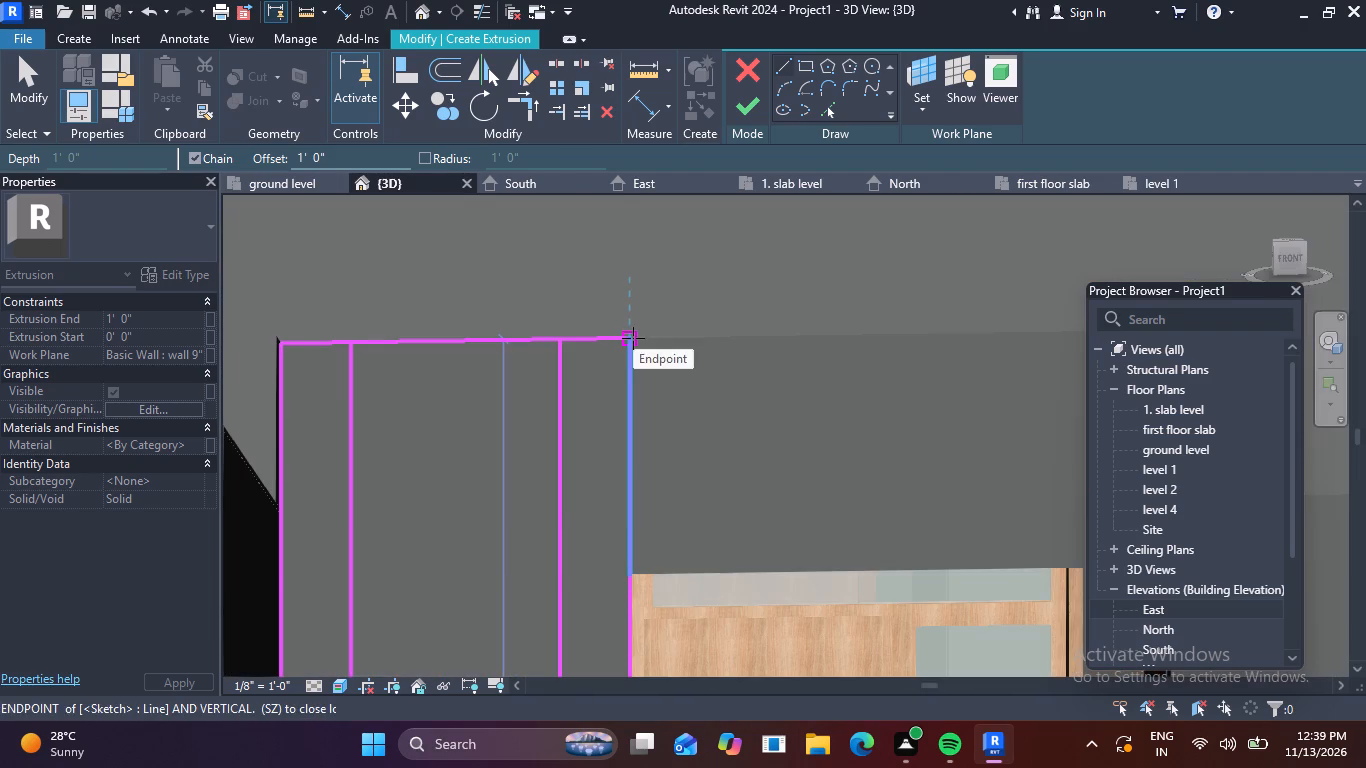
pyautogui.click(633, 338)
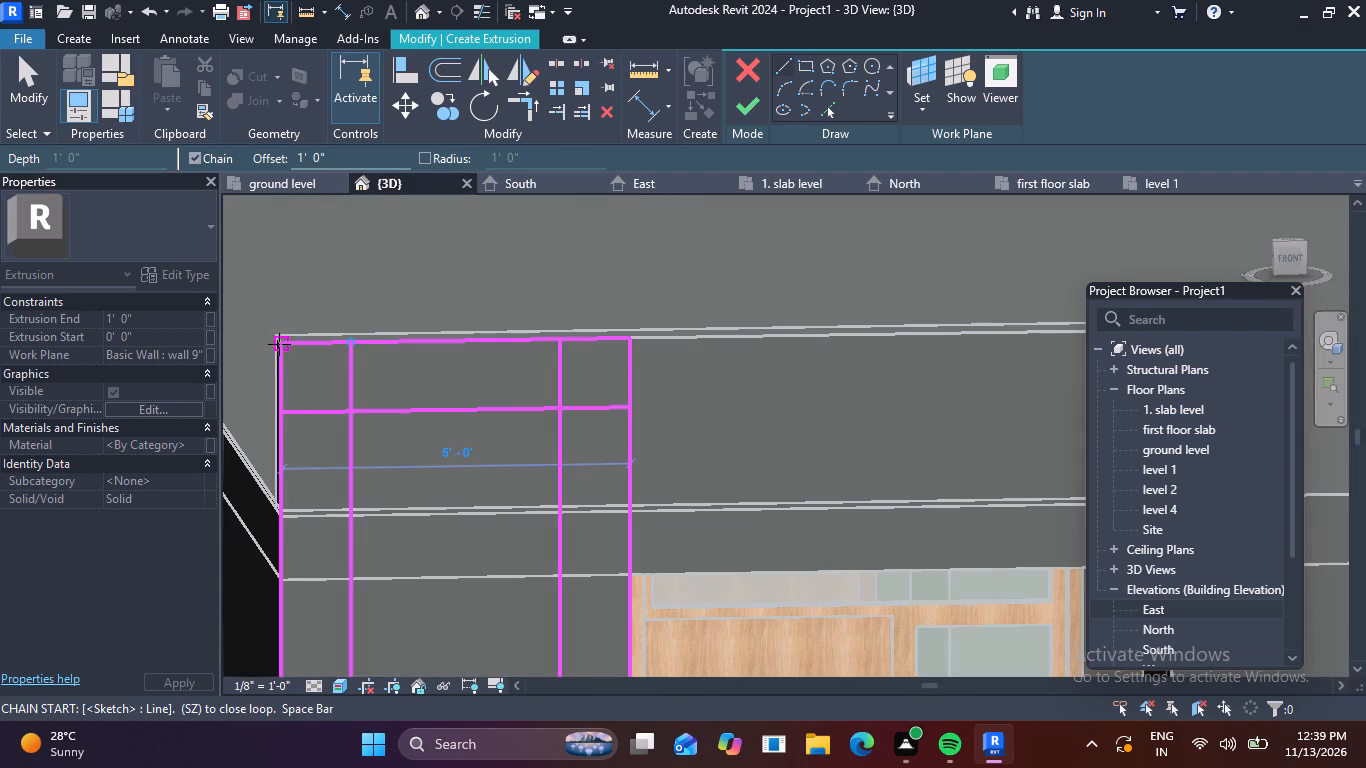
pyautogui.click(277, 344)
pyautogui.press('Escape')
# Finish the extrusion sketch to form a tall rectangular frame with a depth of 1'.
pyautogui.scroll(-7, 537, 389)
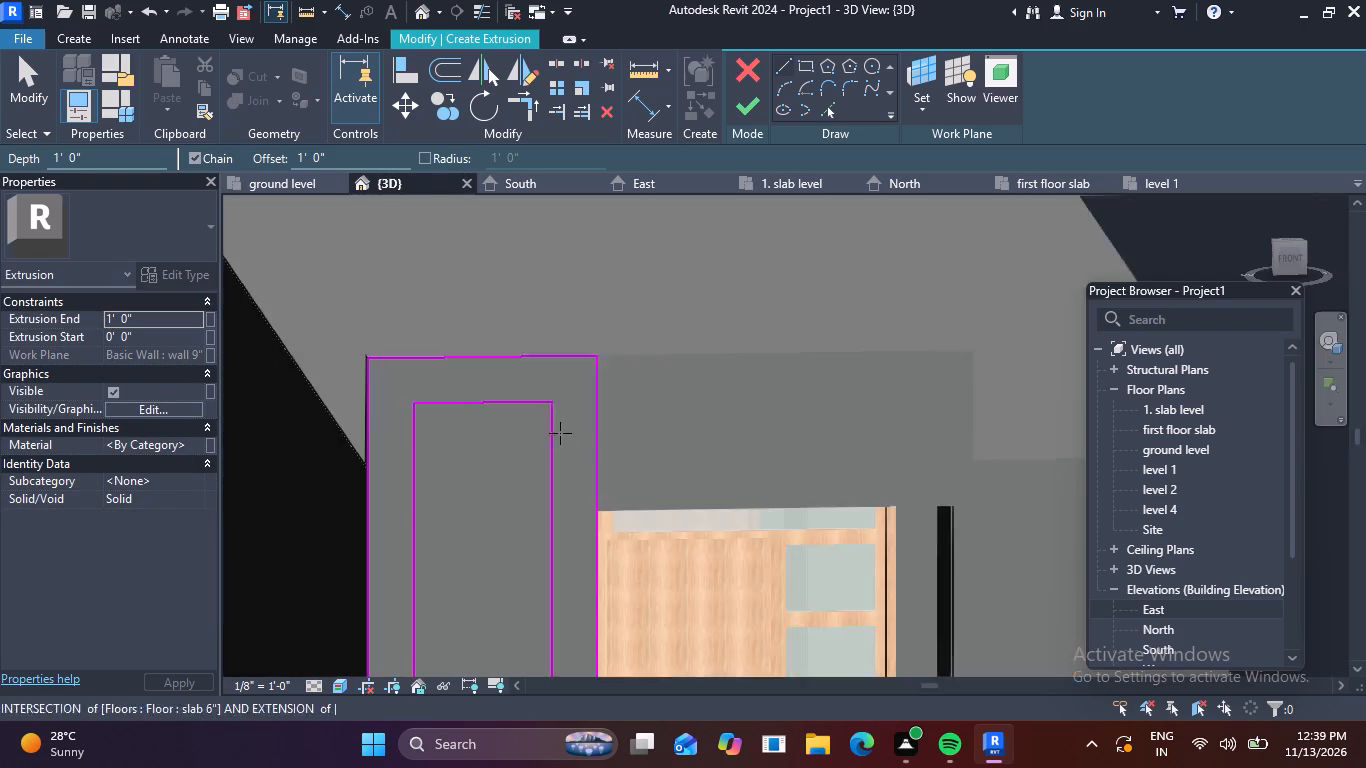
pyautogui.scroll(-2, 521, 500)
pyautogui.moveTo(510, 487); pyautogui.dragTo(494, 322, button='middle')
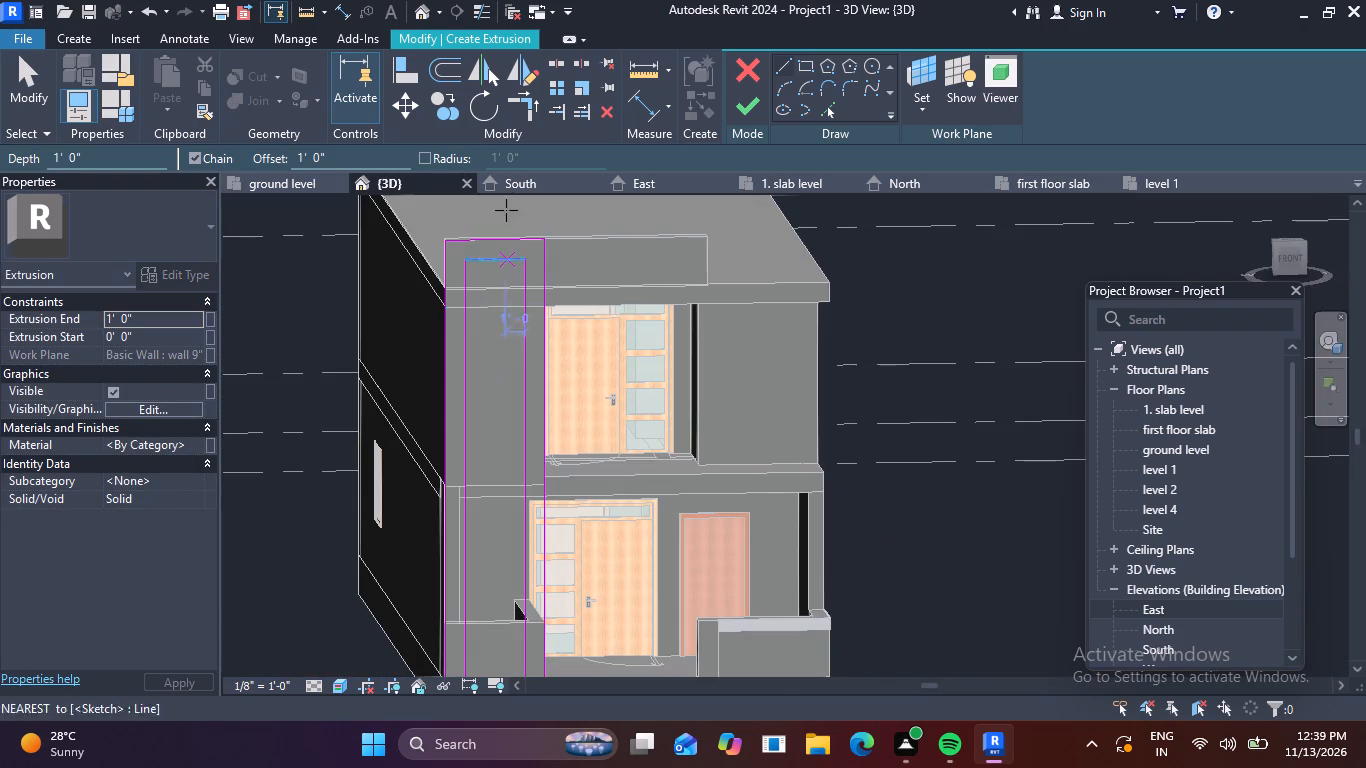
pyautogui.click(748, 104)
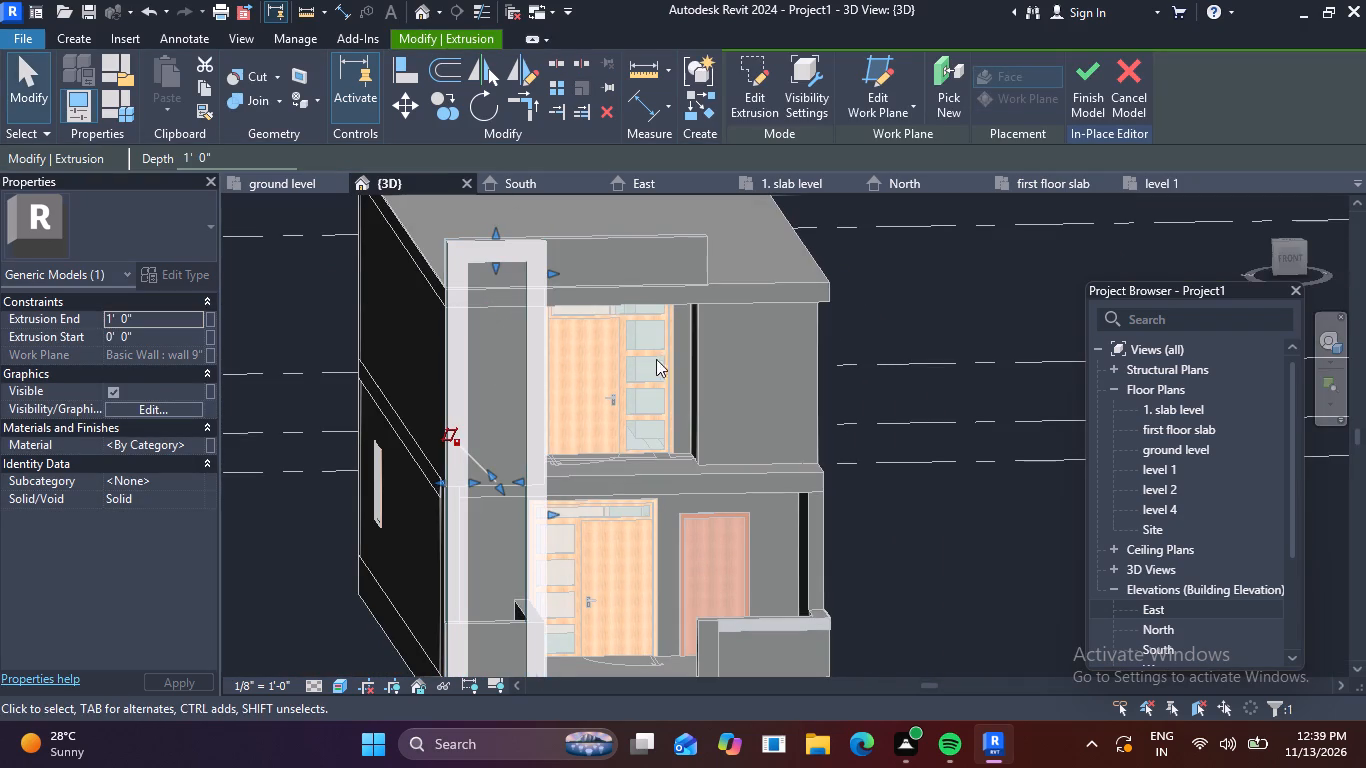
# Set the extrusion end of the tall rectangular frame to 6".
pyautogui.keyDown('shift'); pyautogui.moveTo(693, 421); pyautogui.dragTo(569, 484, button='middle'); pyautogui.keyUp('shift')
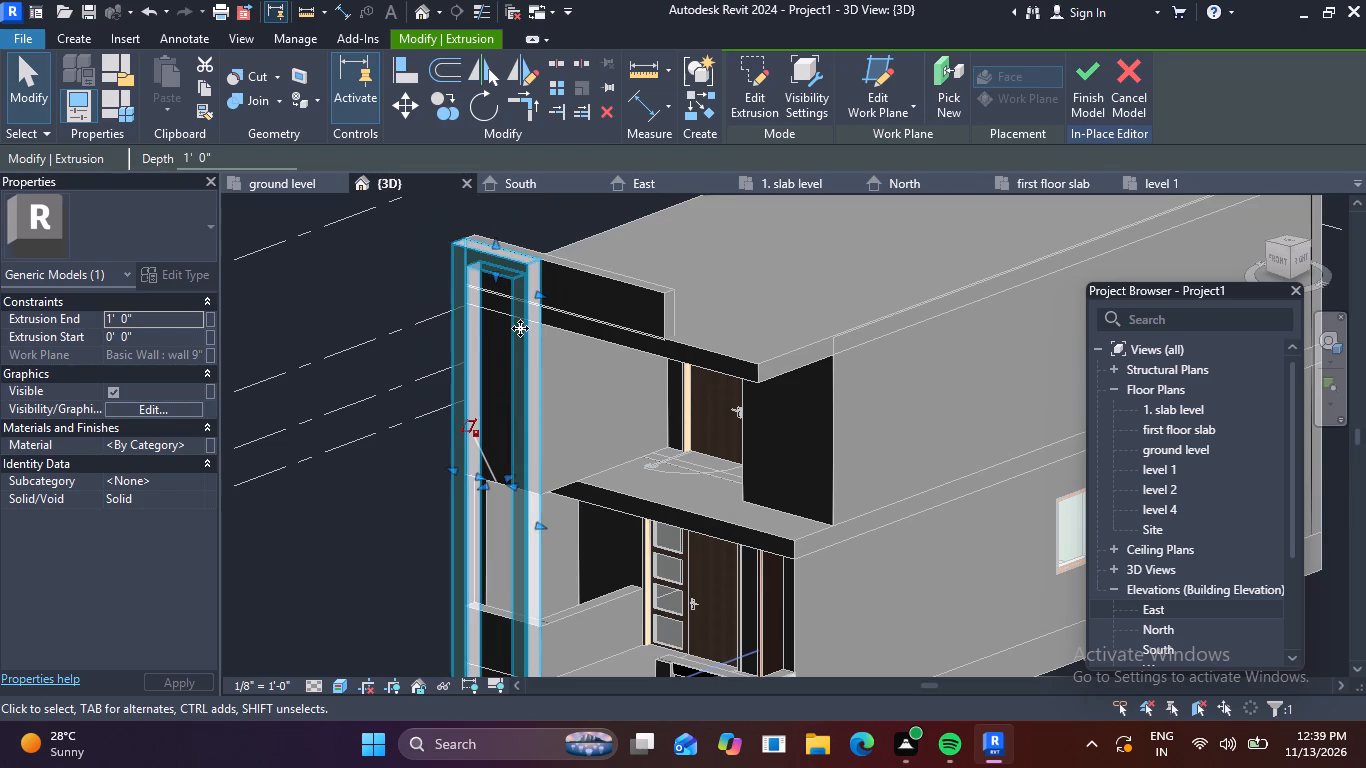
pyautogui.scroll(-4, 543, 333)
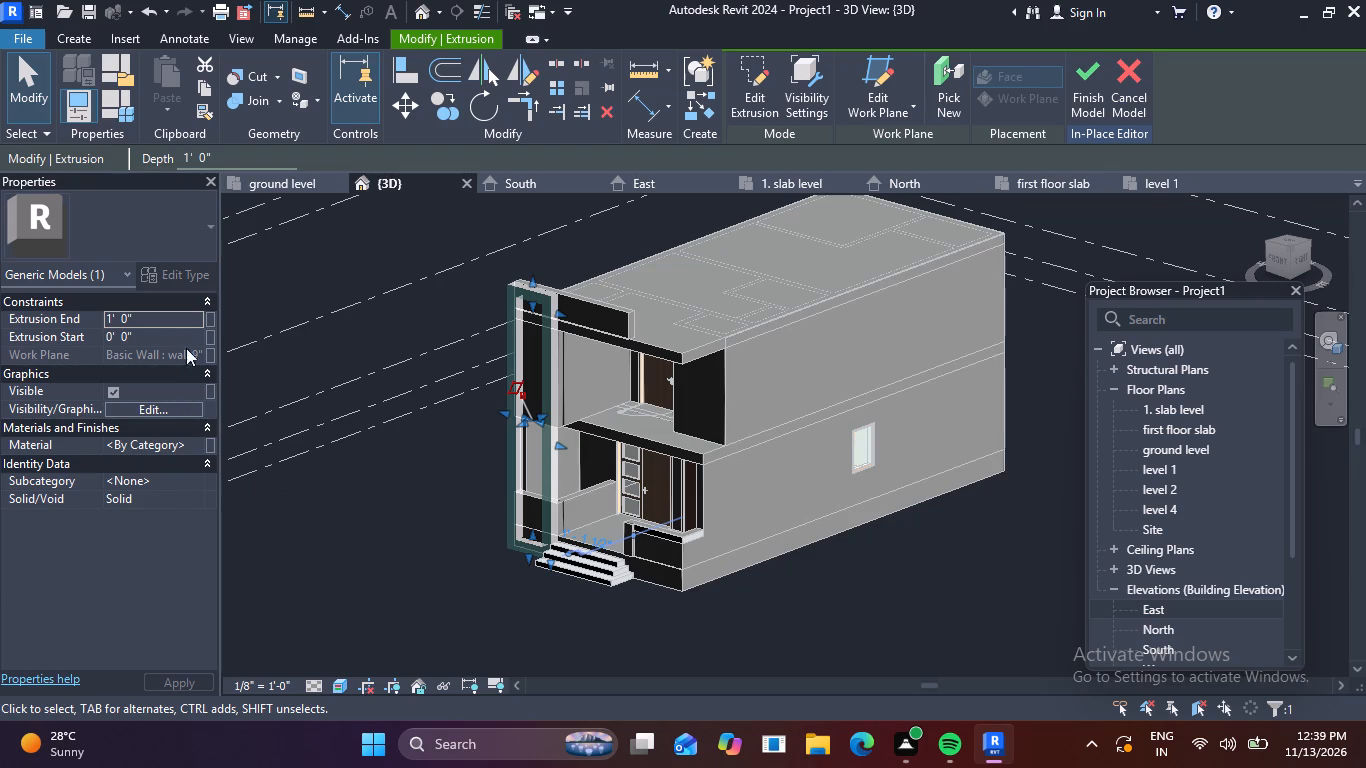
pyautogui.click(173, 320)
pyautogui.press('BackSpace')
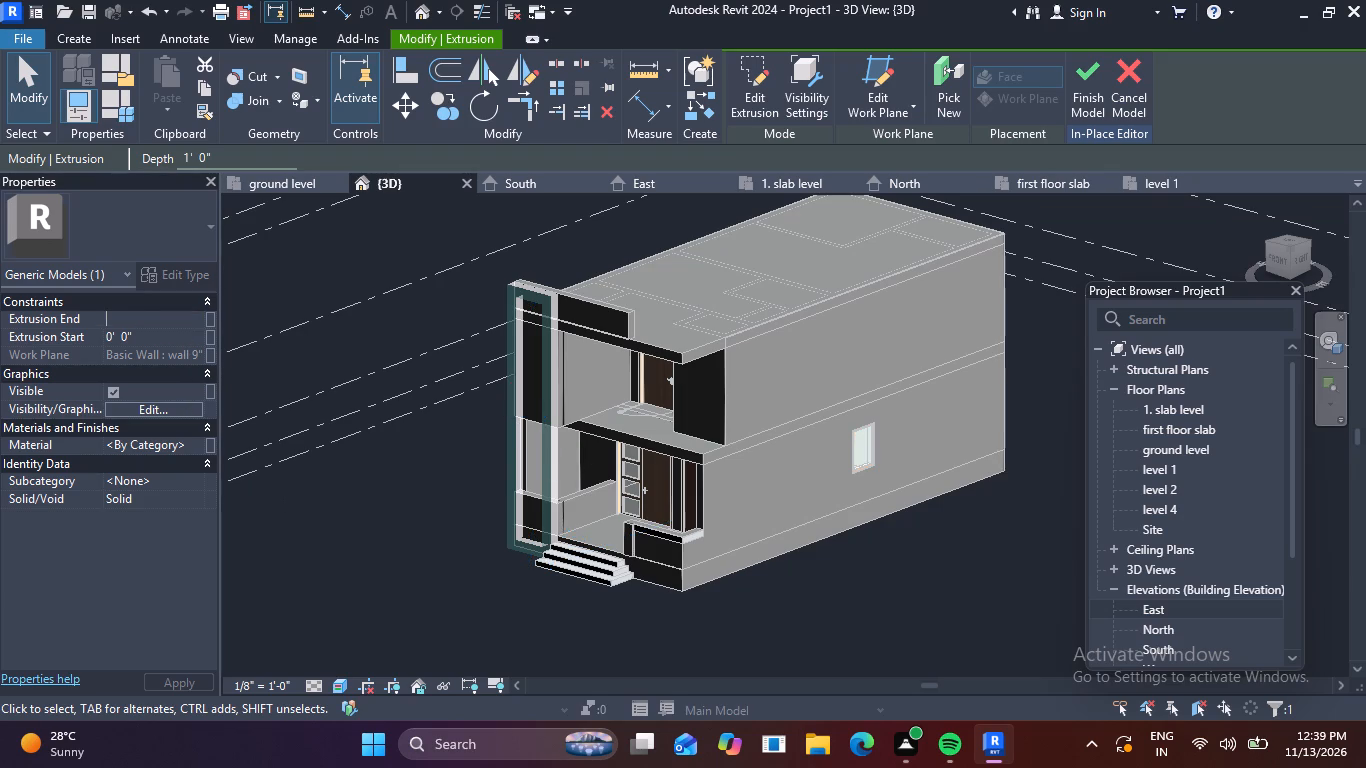
pyautogui.write('6"')
pyautogui.press('Return')
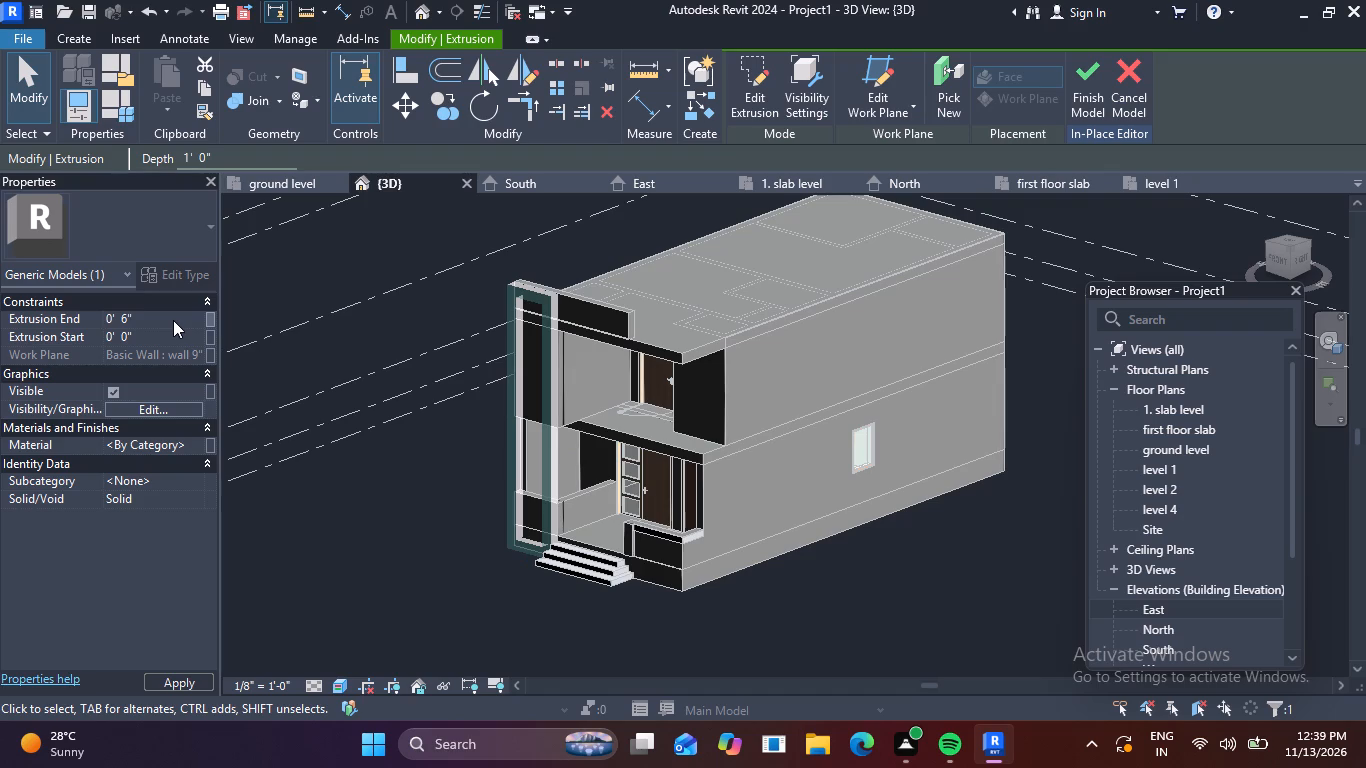
pyautogui.scroll(4, 584, 394)
pyautogui.press('Escape')
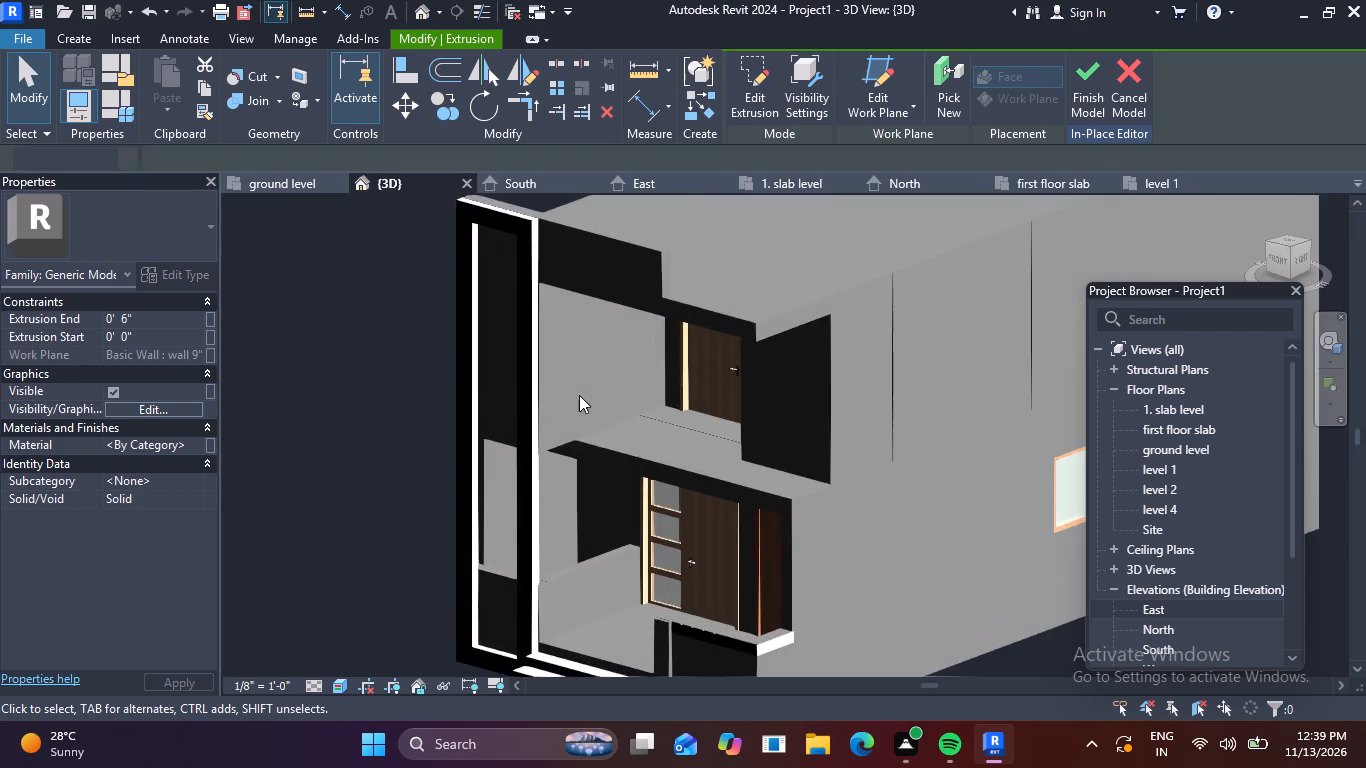
# Check the thinner frame against the facade from several angles and finish the in-place model.
pyautogui.scroll(3, 549, 411)
pyautogui.scroll(-3, 354, 500)
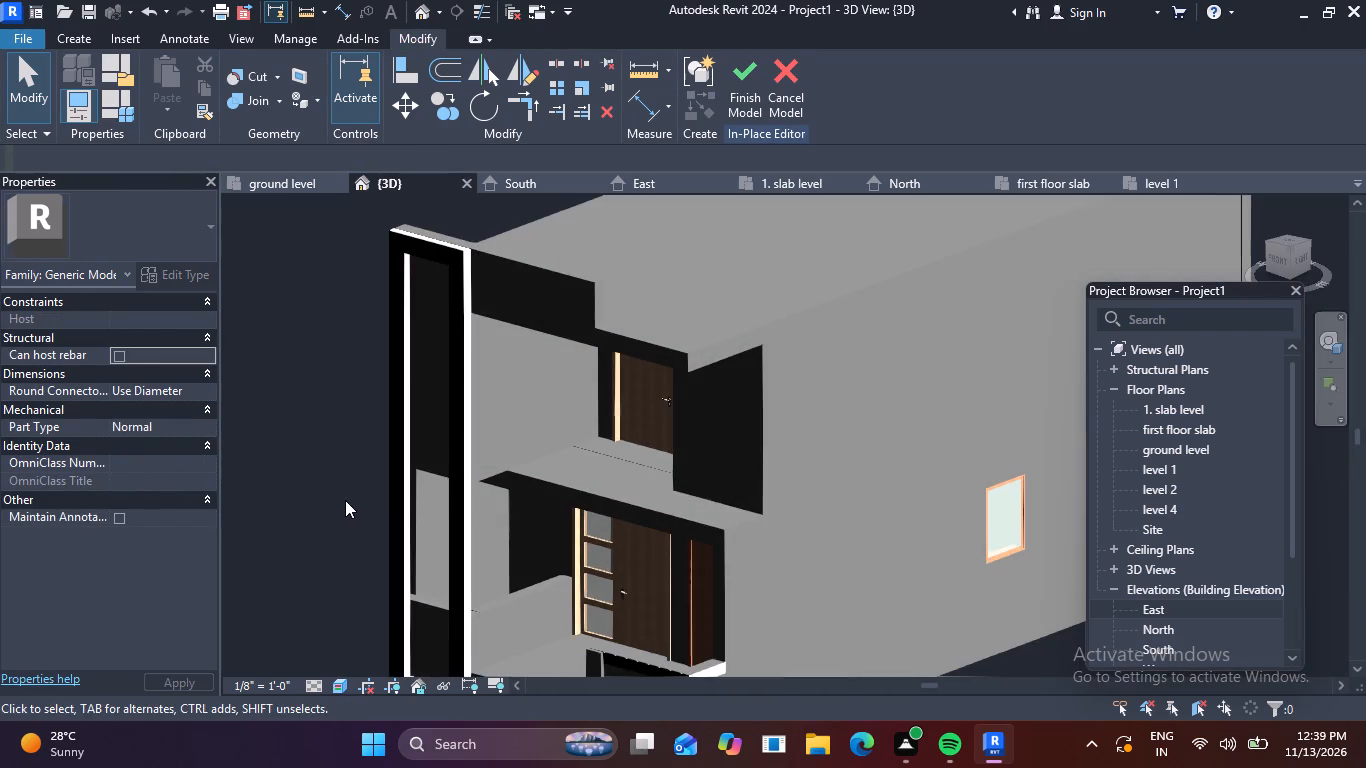
pyautogui.keyDown('shift'); pyautogui.moveTo(306, 497); pyautogui.dragTo(525, 430, button='middle'); pyautogui.keyUp('shift')
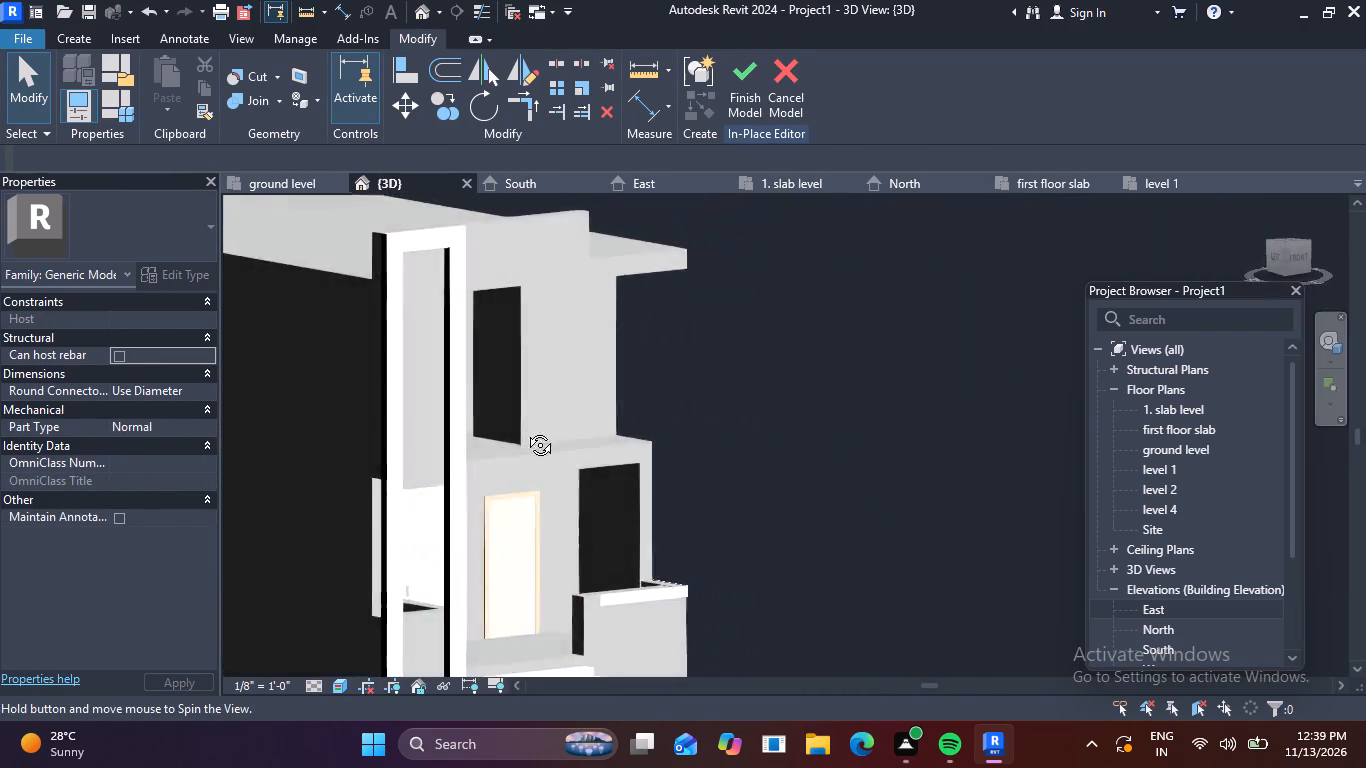
pyautogui.keyDown('shift'); pyautogui.moveTo(525, 430); pyautogui.dragTo(360, 408, button='middle'); pyautogui.keyUp('shift')
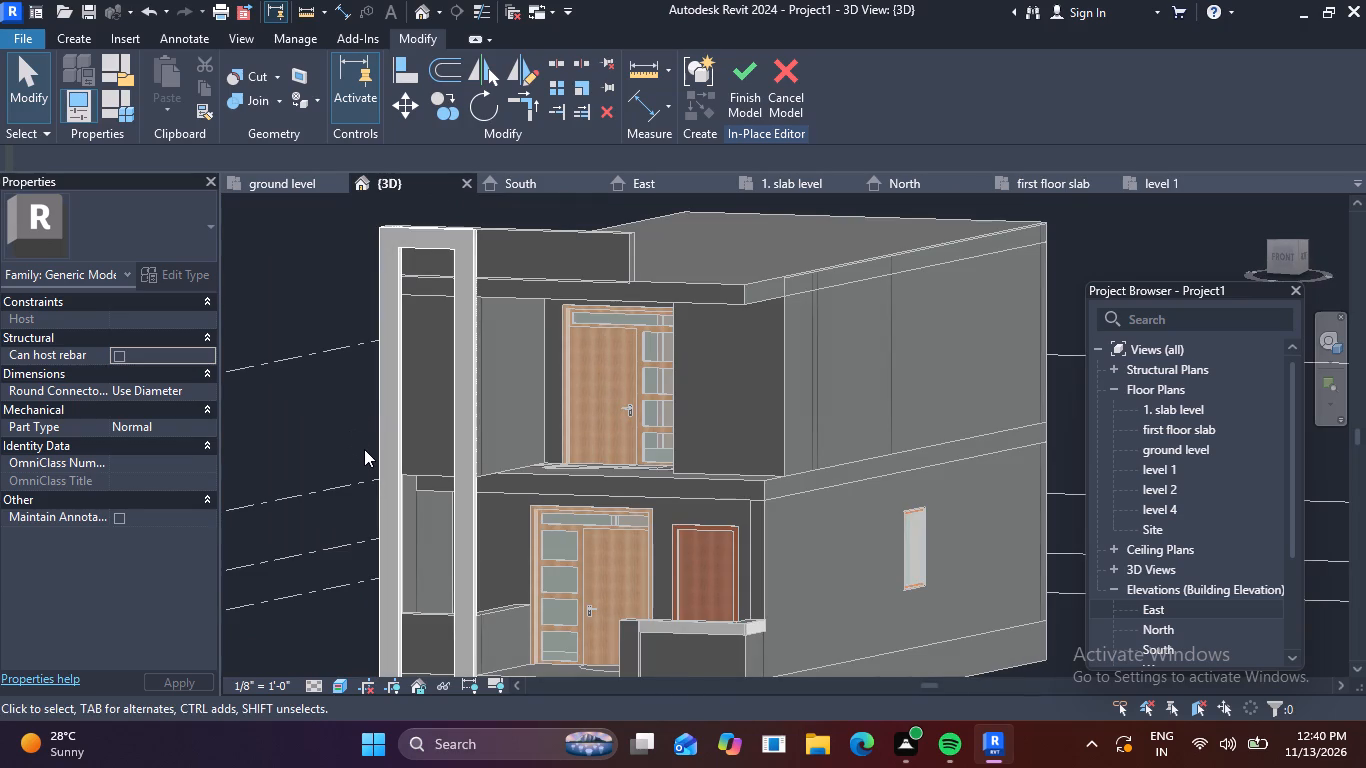
pyautogui.scroll(2, 604, 251)
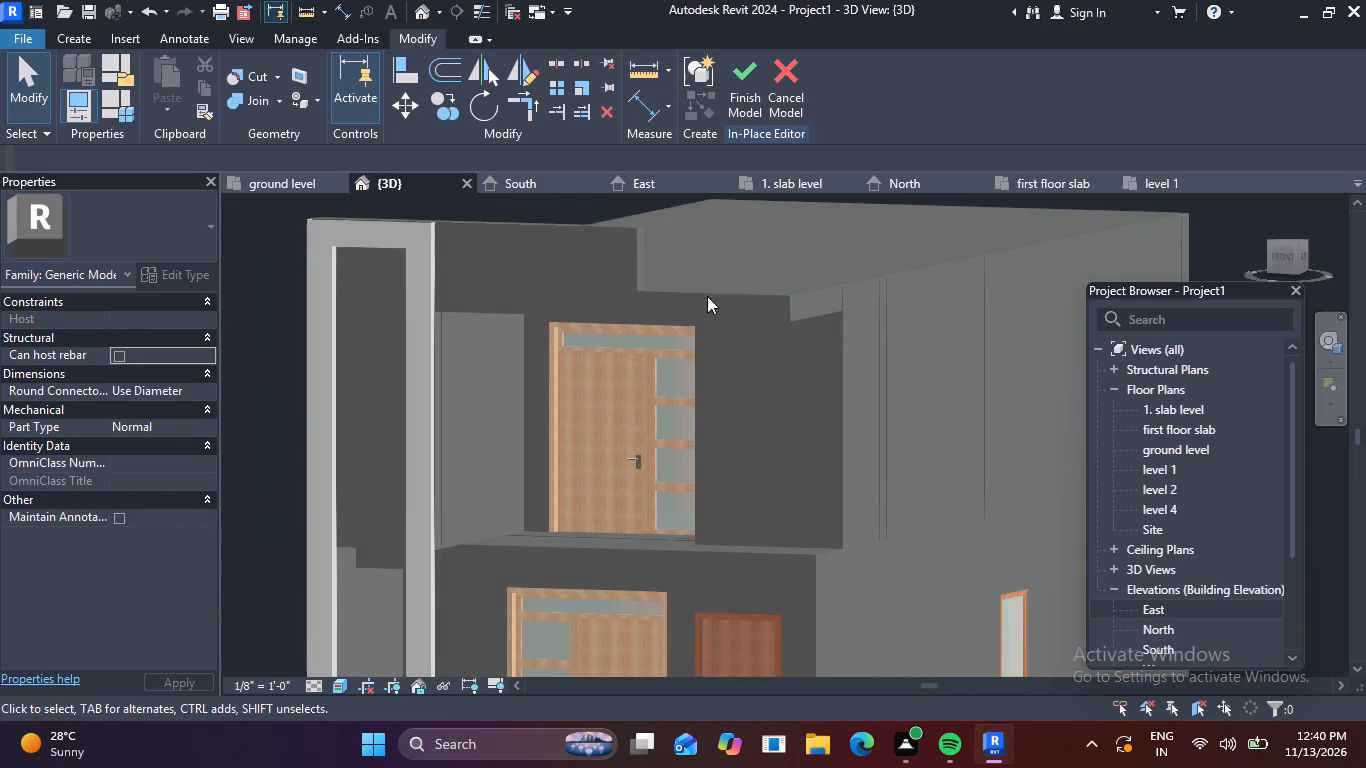
pyautogui.keyDown('shift'); pyautogui.moveTo(679, 360); pyautogui.dragTo(522, 403, button='middle'); pyautogui.keyUp('shift')
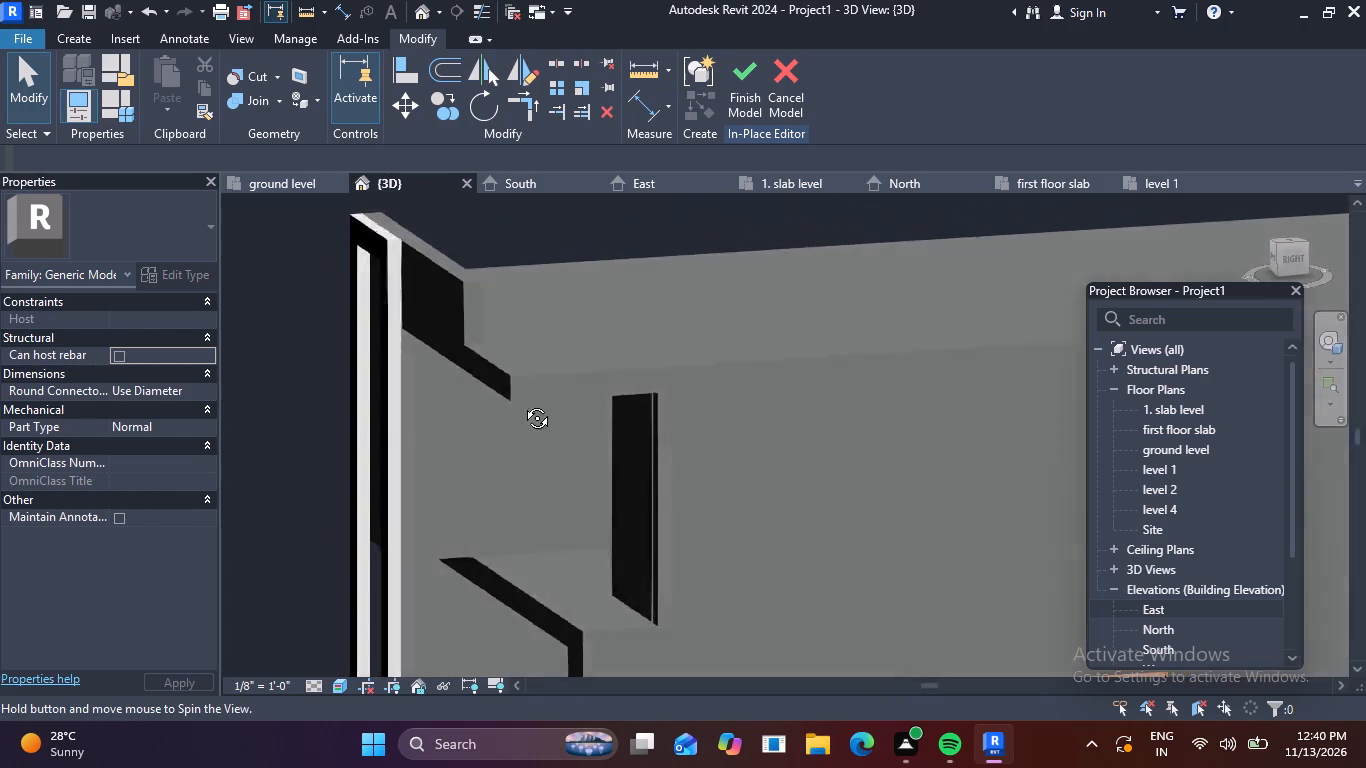
pyautogui.keyDown('shift'); pyautogui.moveTo(522, 403); pyautogui.dragTo(507, 399, button='middle'); pyautogui.keyUp('shift')
pyautogui.scroll(4, 412, 285)
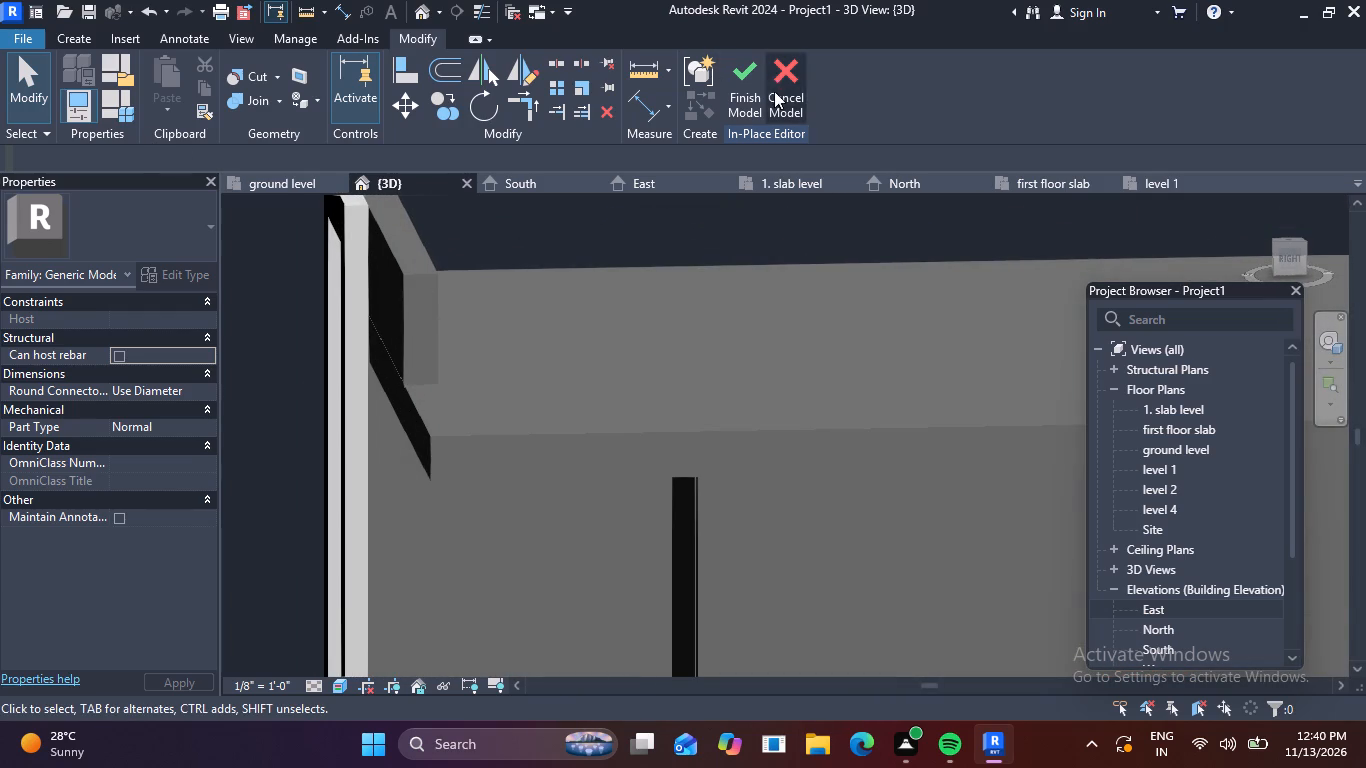
pyautogui.click(733, 65)
# Create a new in-place model in the Generic Models category, keeping the suggested name.
pyautogui.scroll(-2, 701, 246)
pyautogui.moveTo(709, 255); pyautogui.dragTo(749, 329, button='middle')
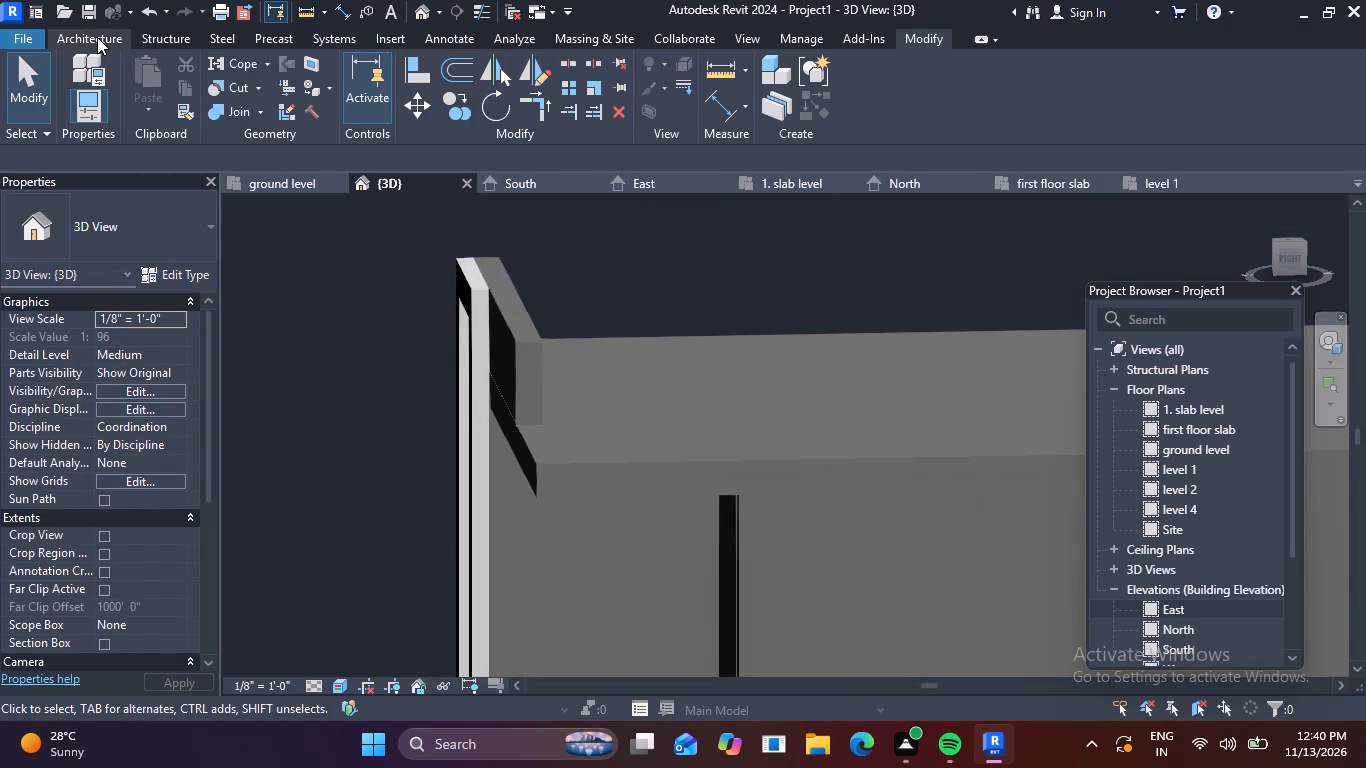
pyautogui.click(100, 43)
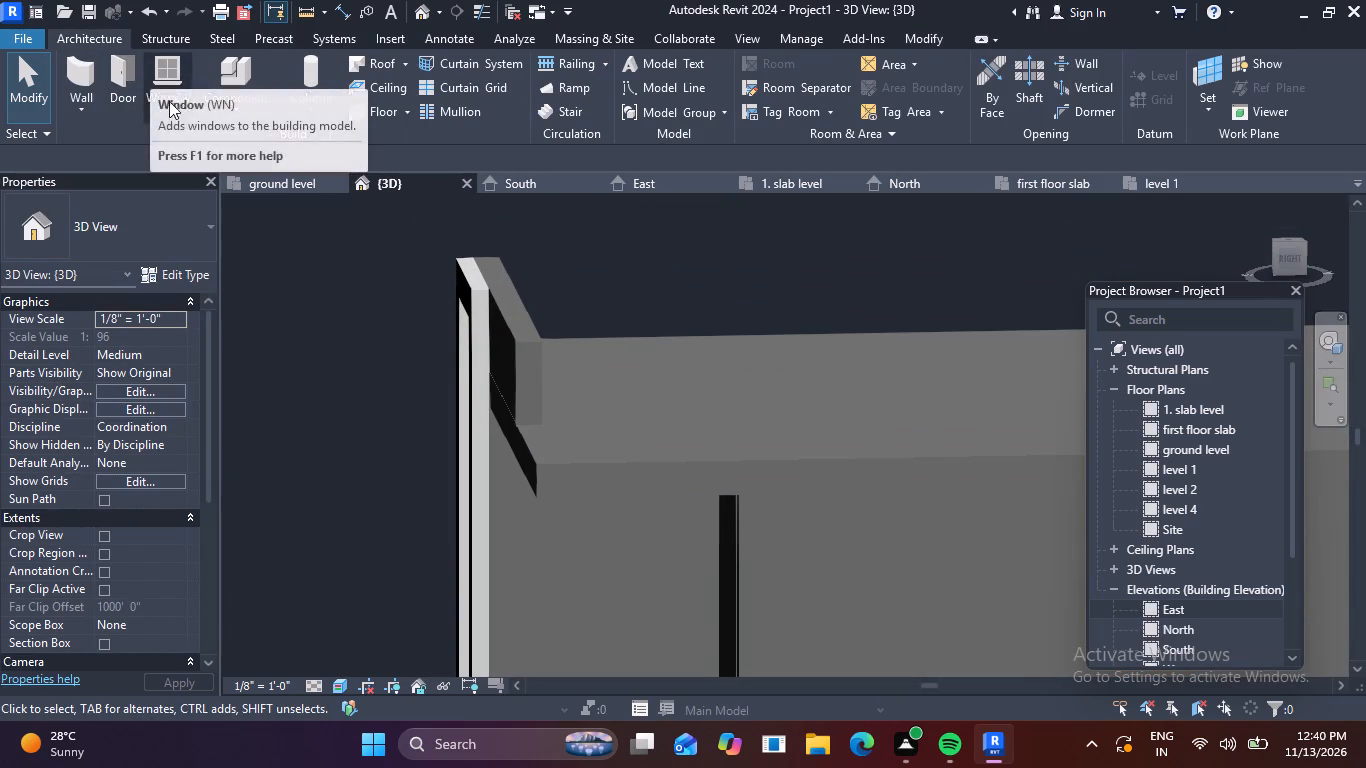
pyautogui.click(247, 113)
pyautogui.click(285, 193)
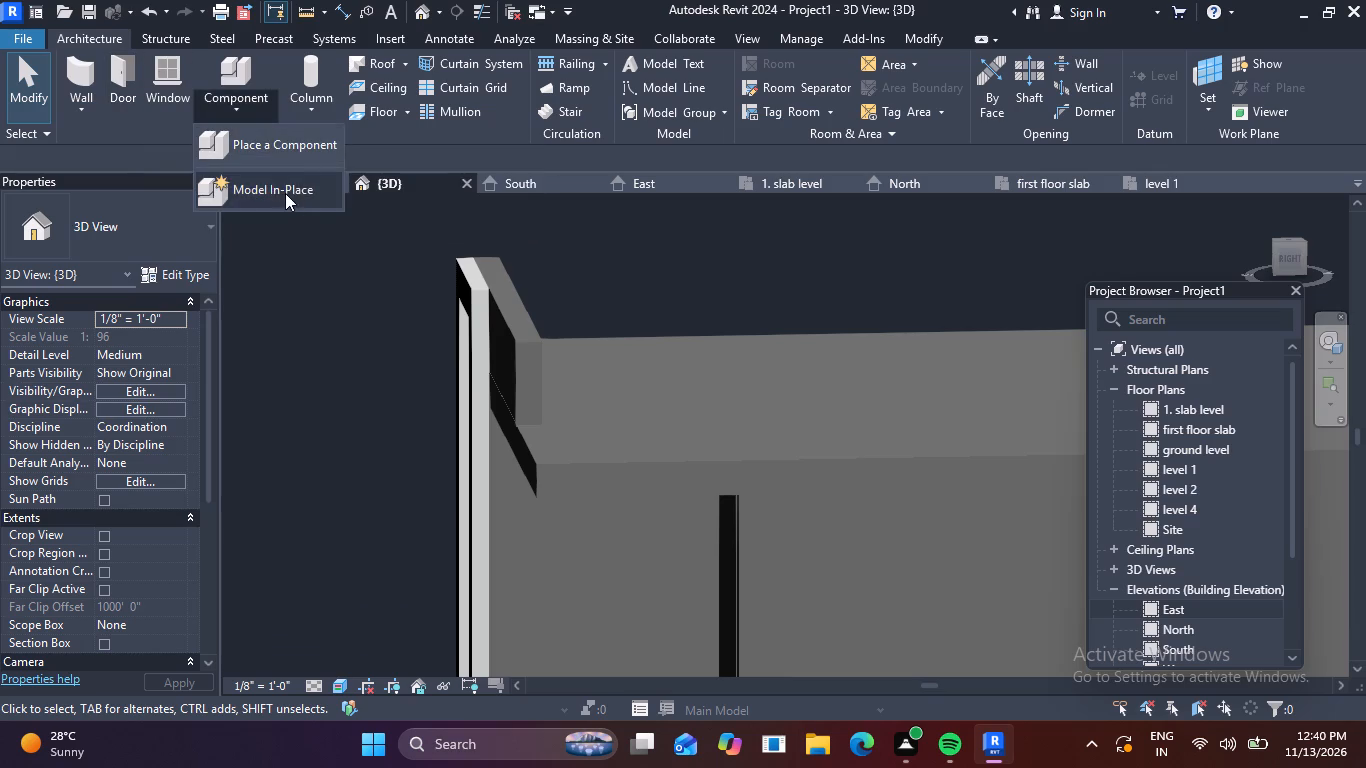
pyautogui.scroll(-7, 588, 368)
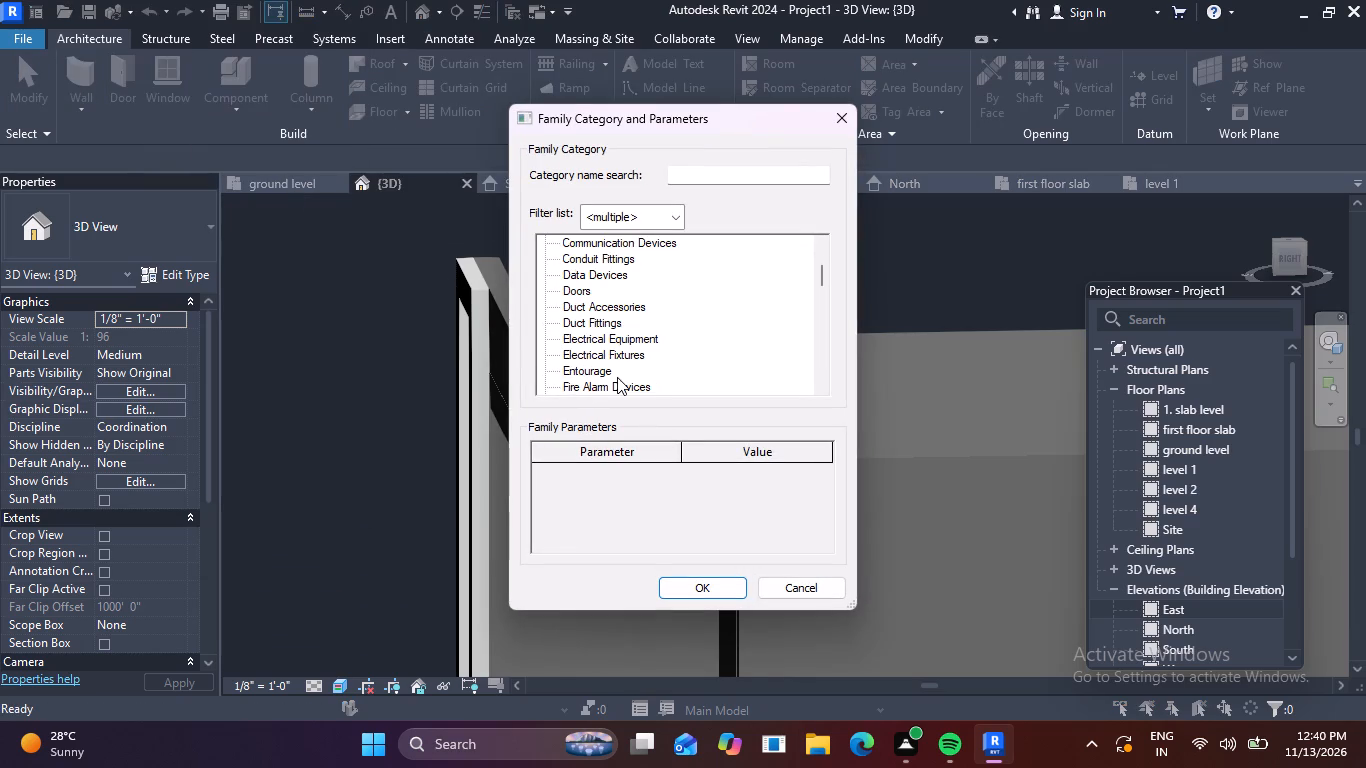
pyautogui.scroll(-5, 617, 377)
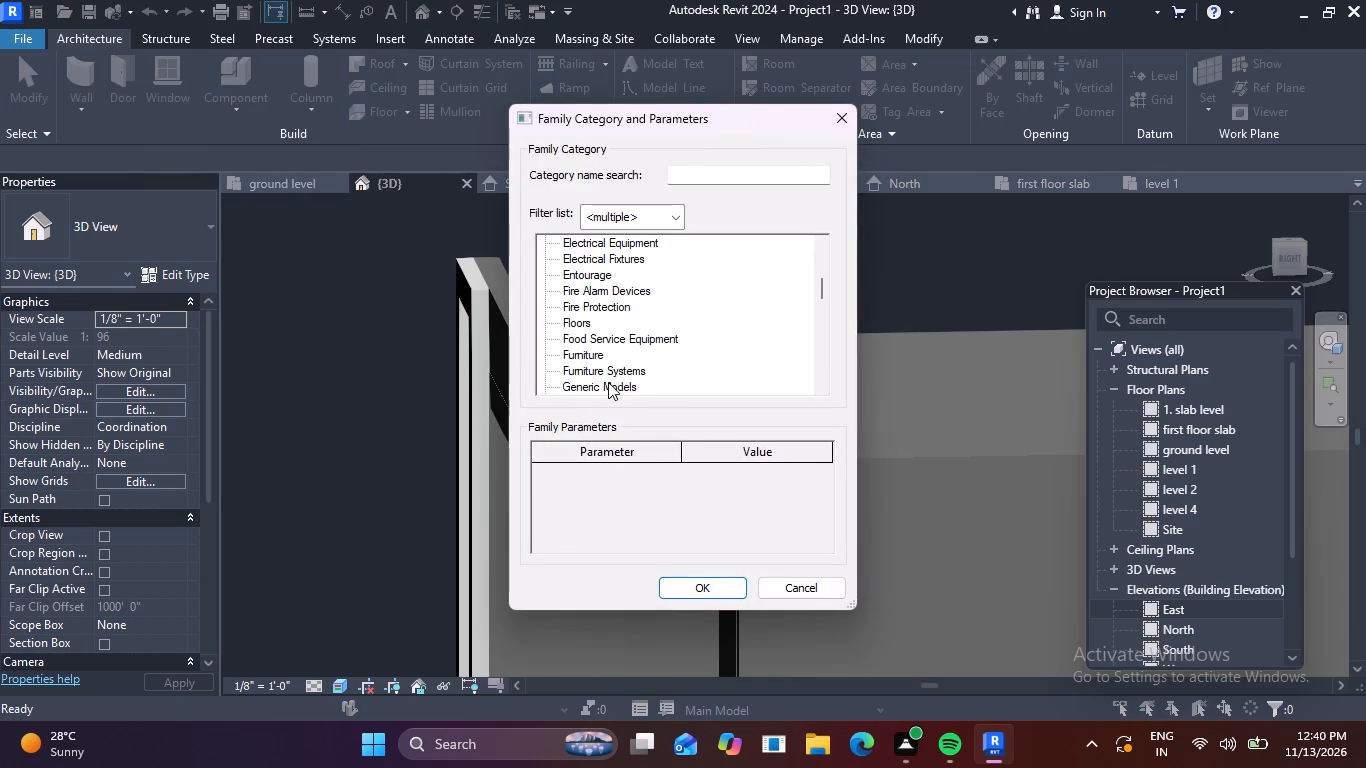
pyautogui.click(608, 382)
pyautogui.click(725, 589)
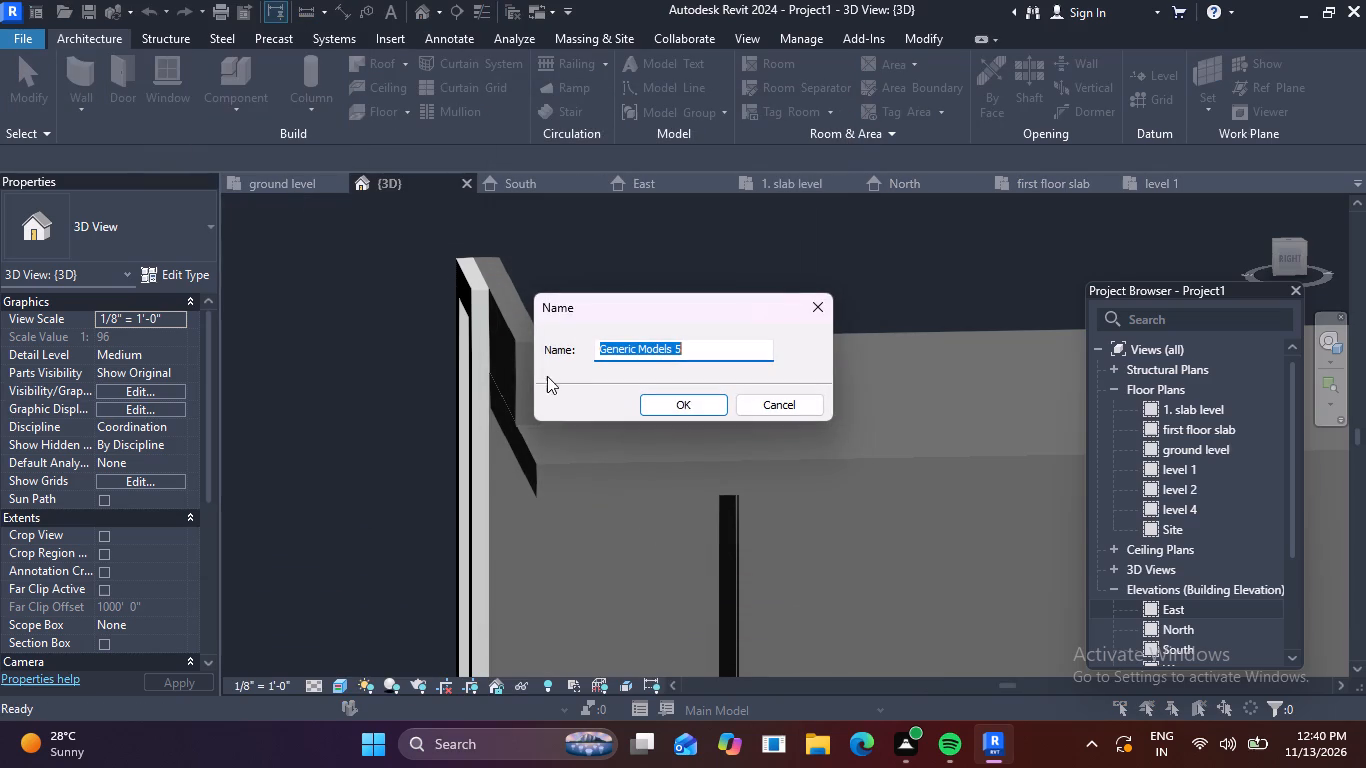
pyautogui.click(698, 409)
# Start an extrusion with its work plane picked on the end face of the roof parapet wall.
pyautogui.scroll(6, 525, 339)
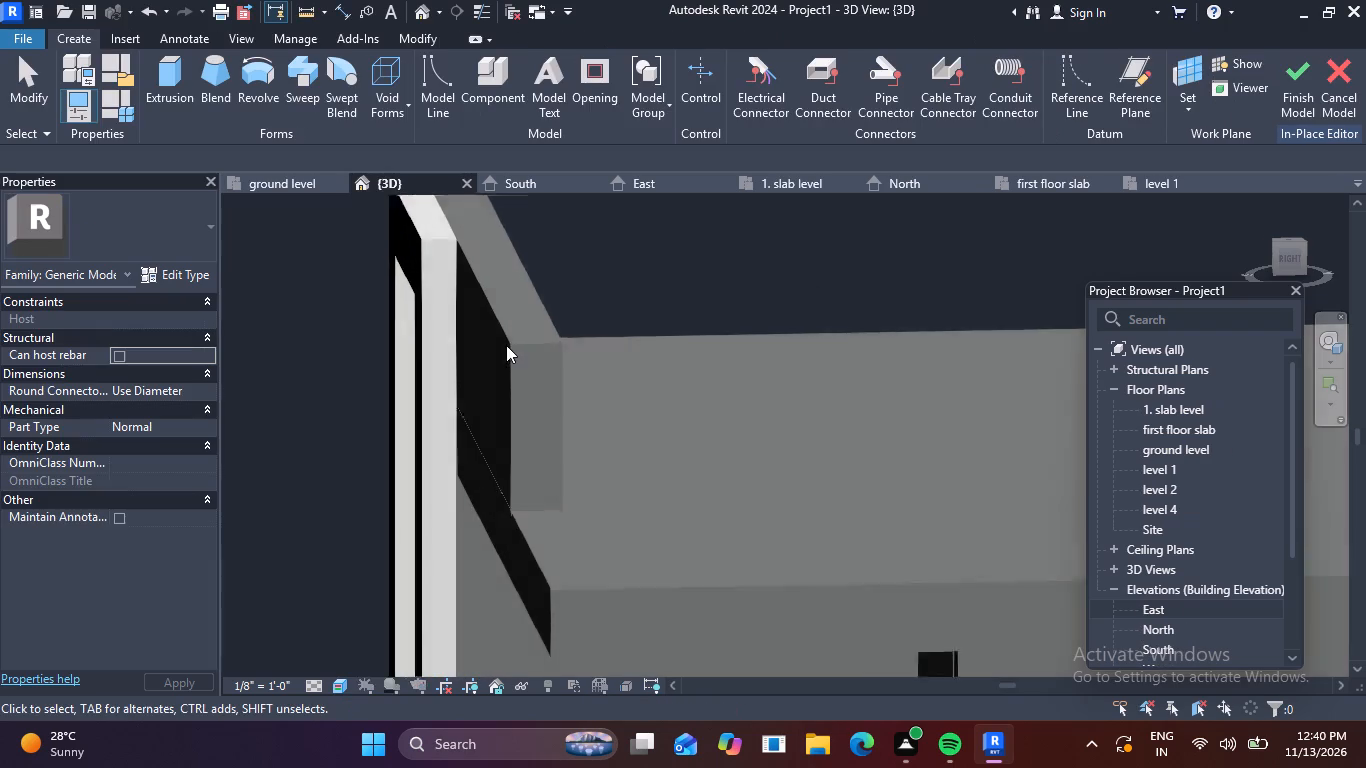
pyautogui.scroll(2, 506, 345)
pyautogui.keyDown('shift'); pyautogui.moveTo(664, 372); pyautogui.dragTo(656, 302, button='middle'); pyautogui.keyUp('shift')
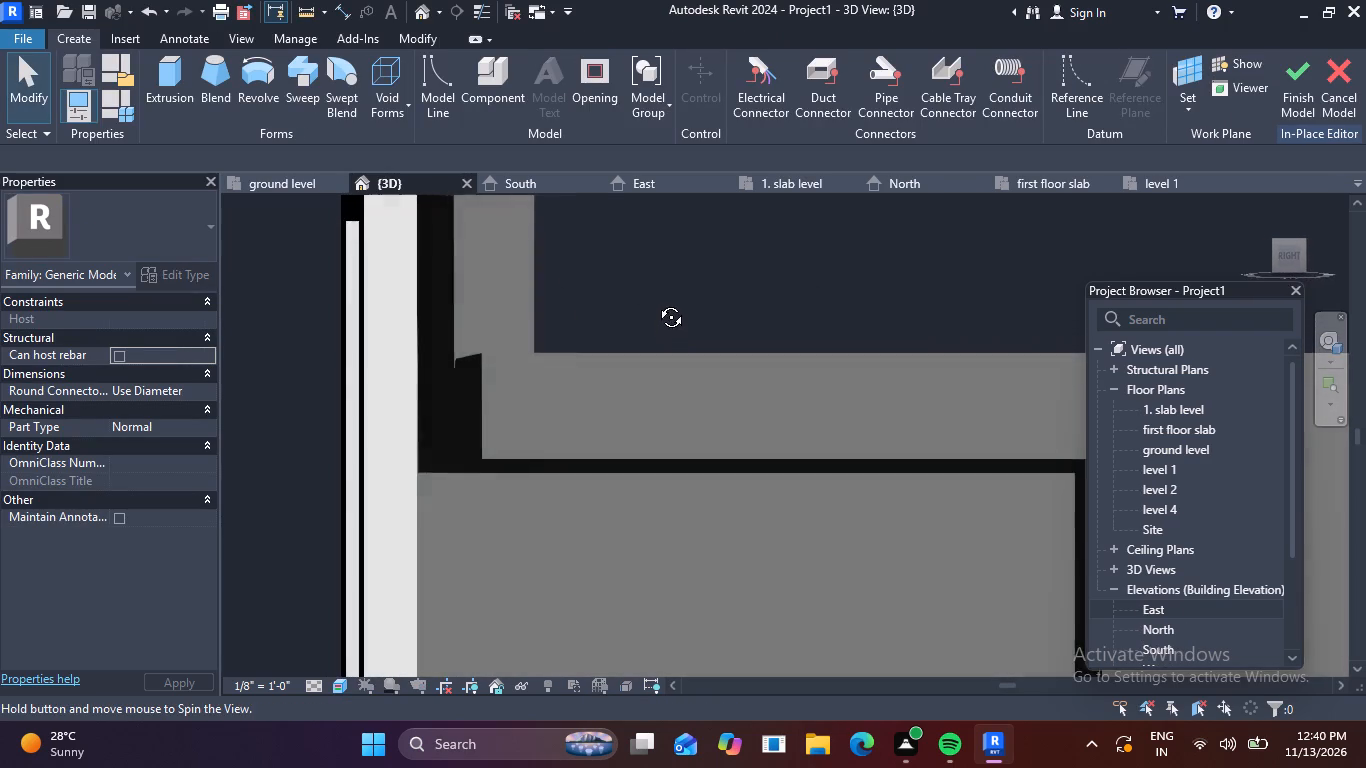
pyautogui.keyDown('shift'); pyautogui.moveTo(656, 302); pyautogui.dragTo(663, 309, button='middle'); pyautogui.keyUp('shift')
pyautogui.moveTo(661, 322); pyautogui.dragTo(652, 532, button='middle')
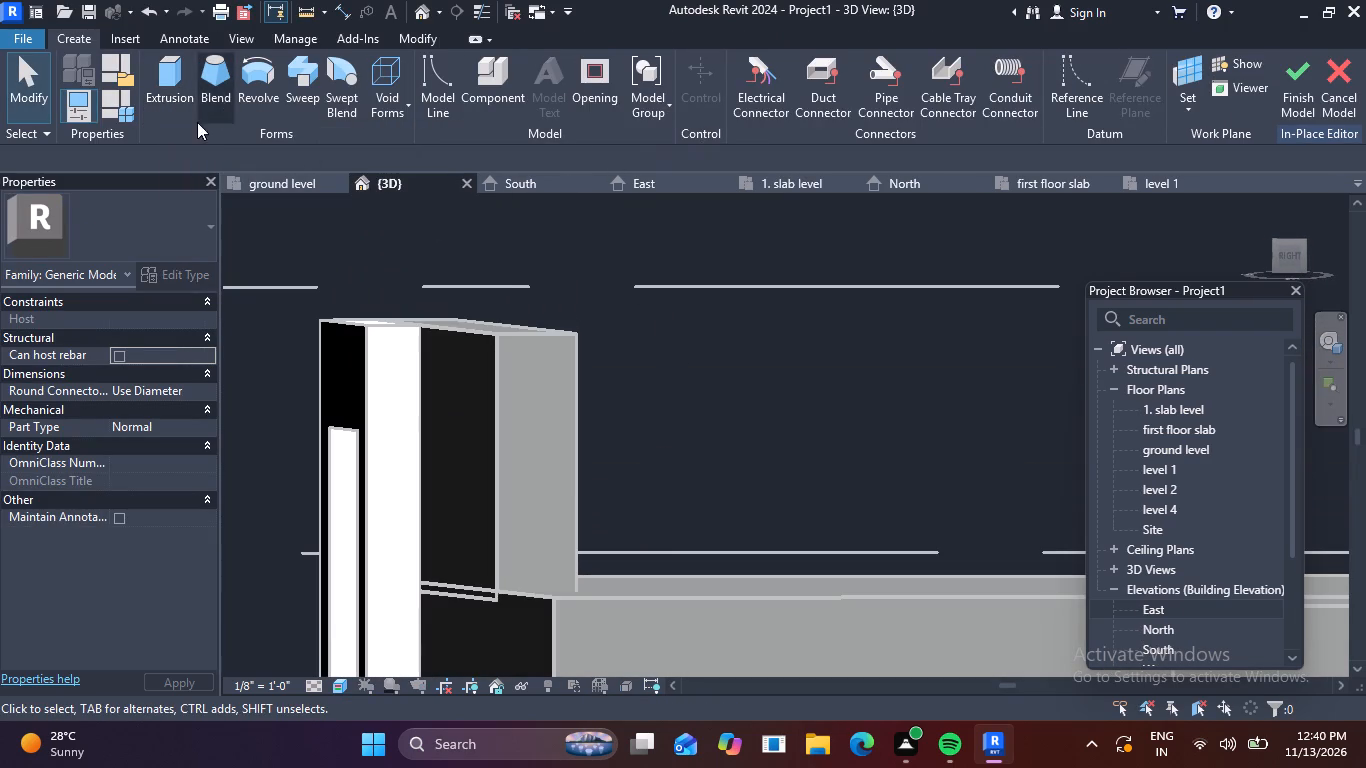
pyautogui.click(172, 85)
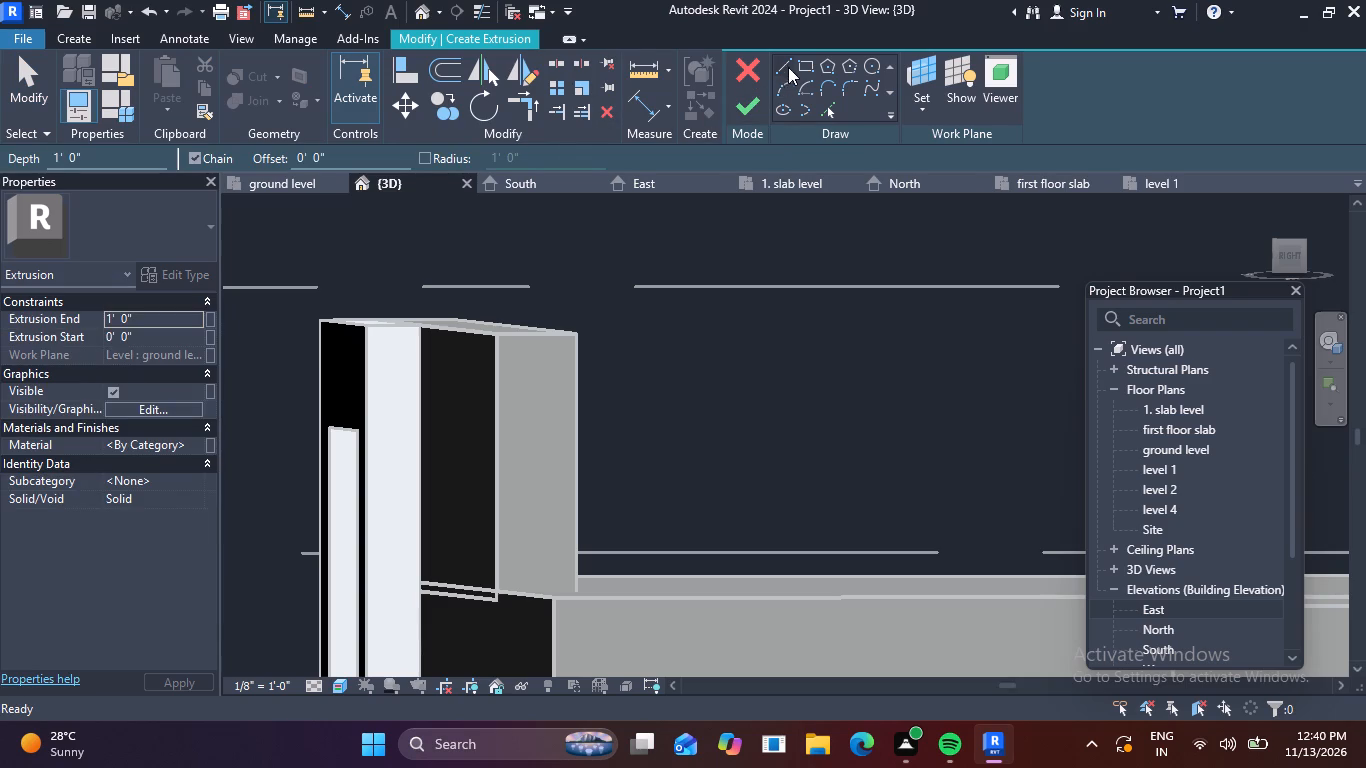
pyautogui.click(912, 98)
pyautogui.click(925, 191)
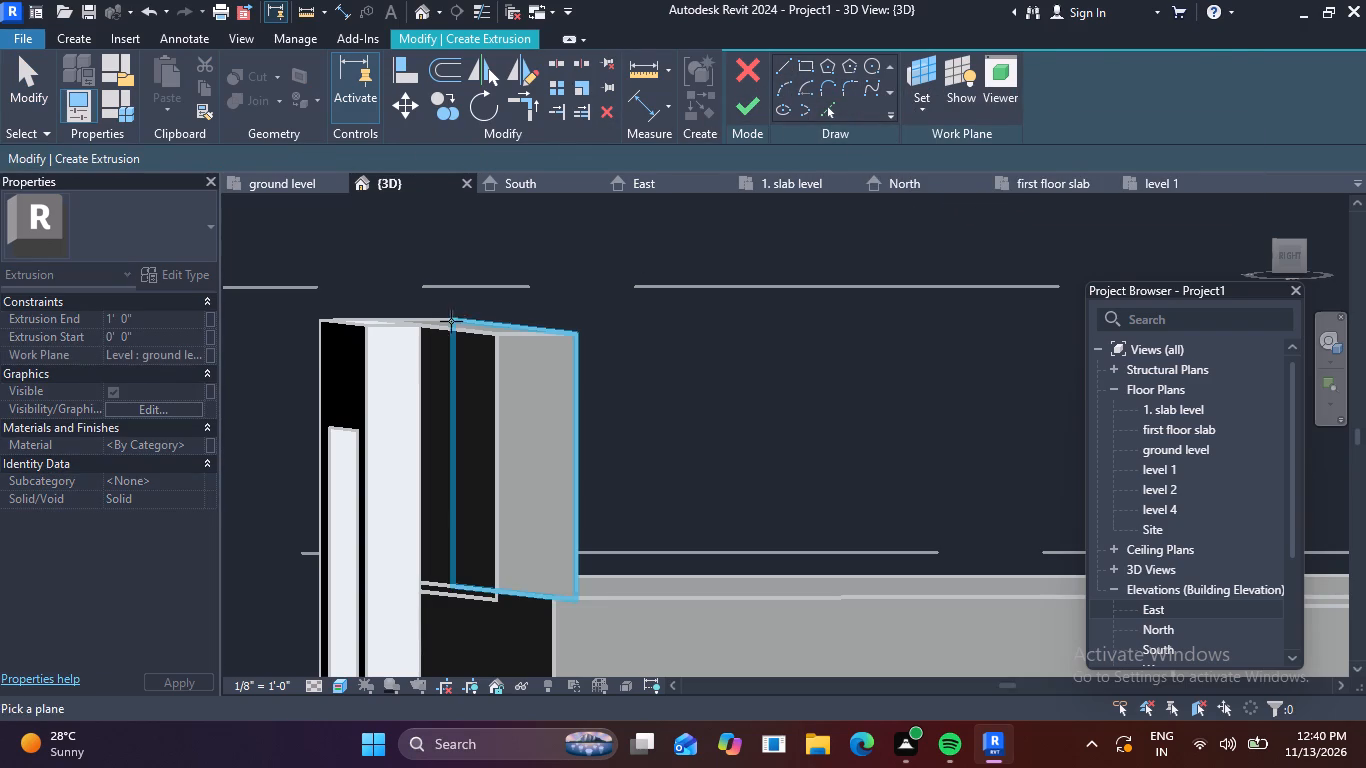
pyautogui.click(529, 336)
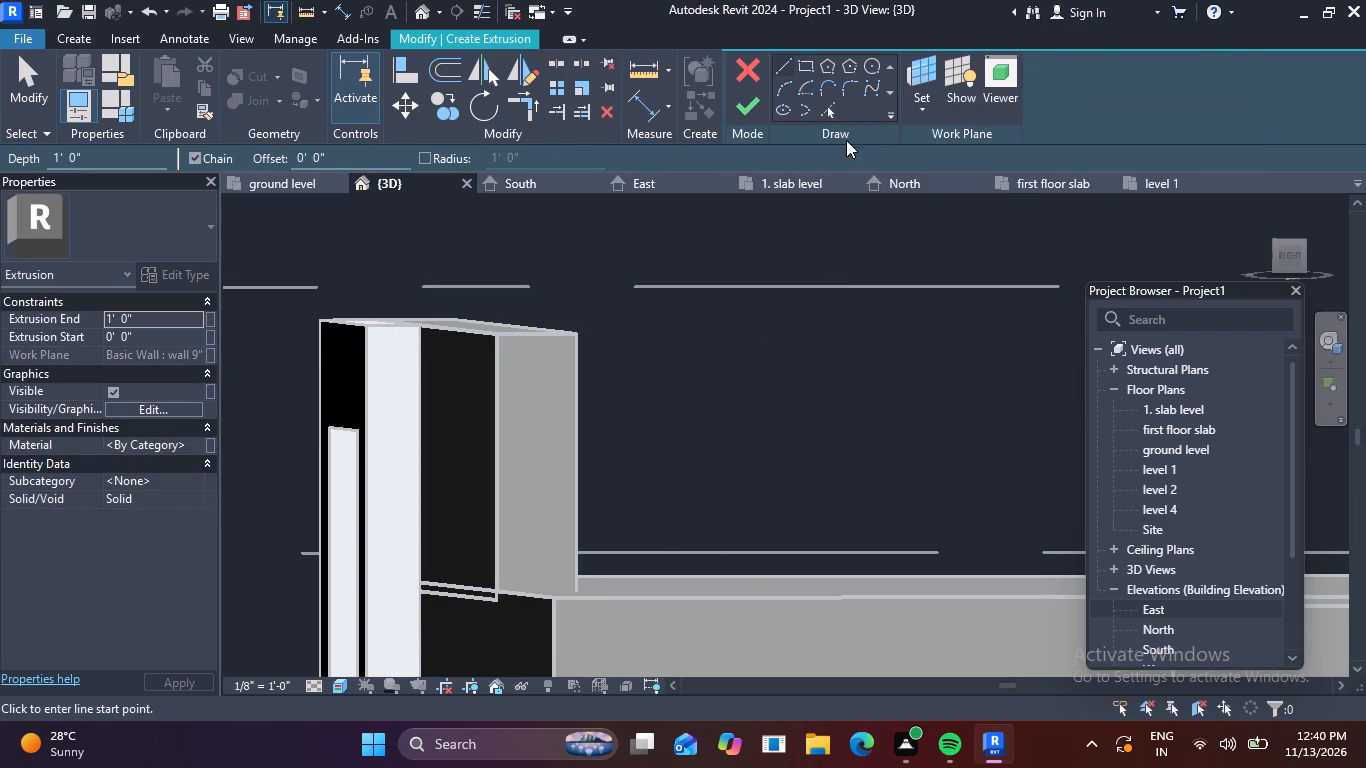
# Draw the profile's first line 3" straight up from the parapet wall's top corner on the frame side.
pyautogui.click(776, 62)
pyautogui.scroll(2, 509, 312)
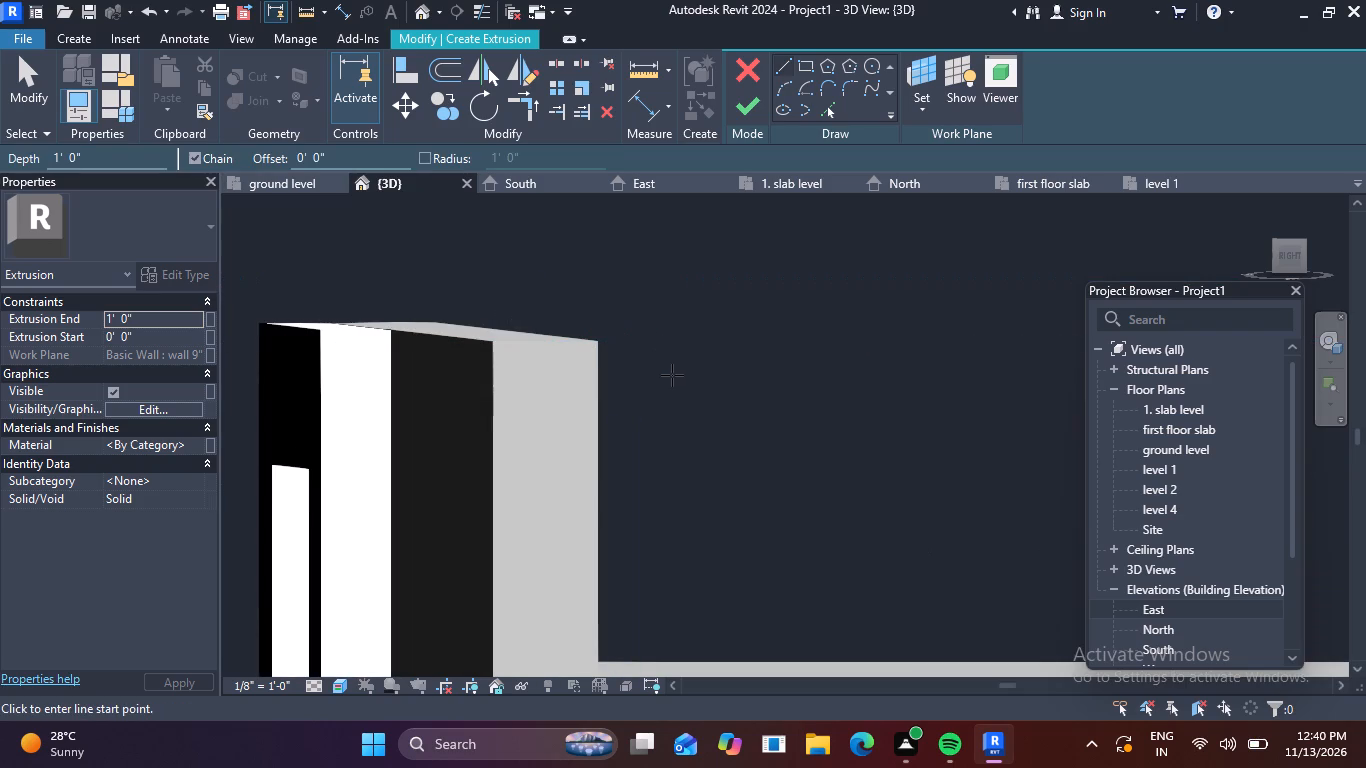
pyautogui.keyDown('shift'); pyautogui.moveTo(671, 375); pyautogui.dragTo(659, 391, button='middle'); pyautogui.keyUp('shift')
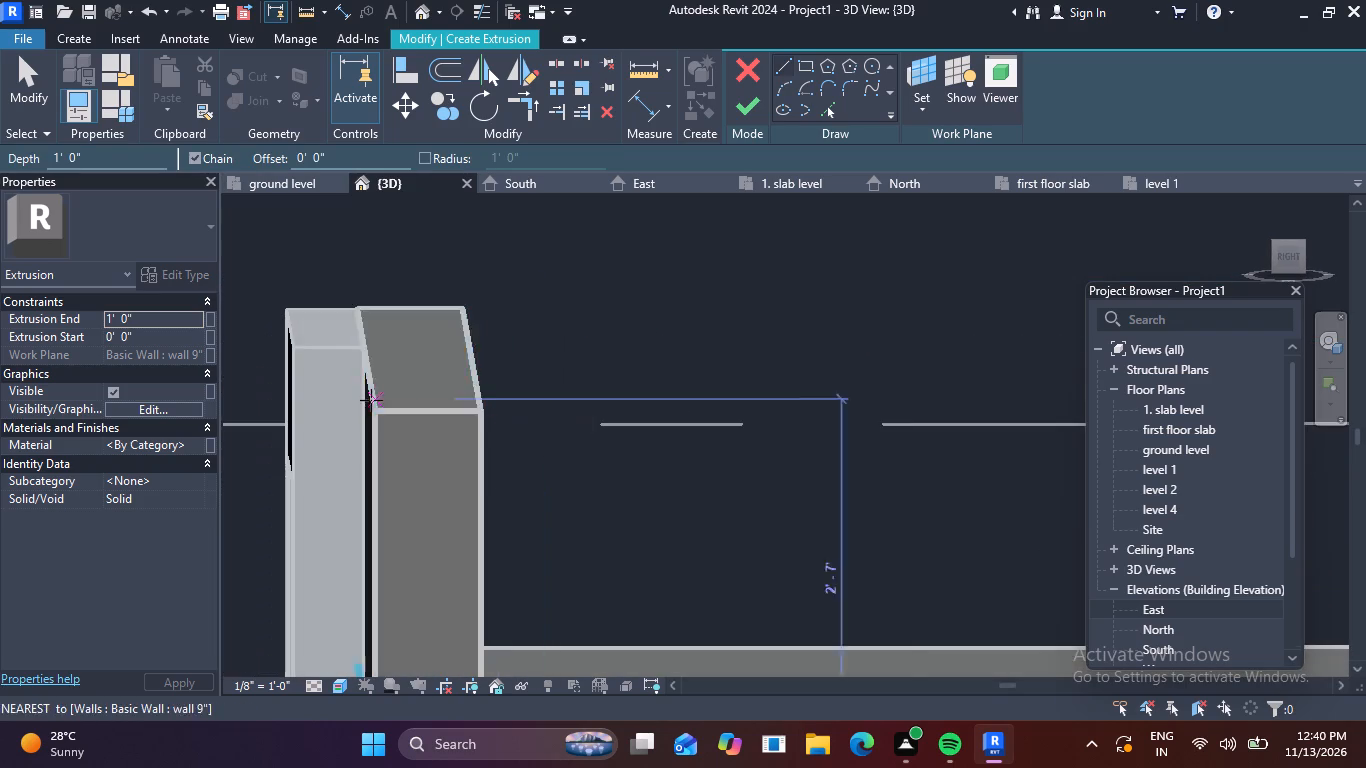
pyautogui.scroll(2, 371, 400)
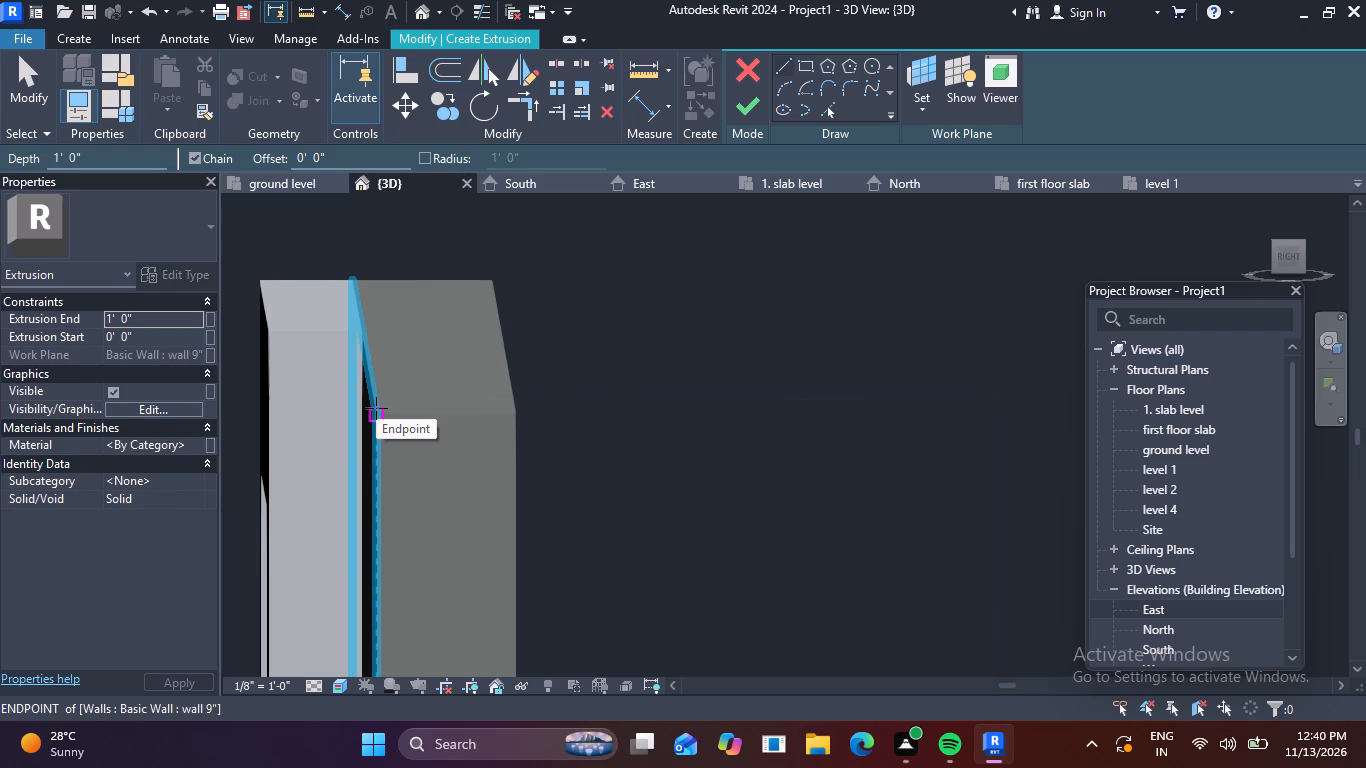
pyautogui.click(378, 419)
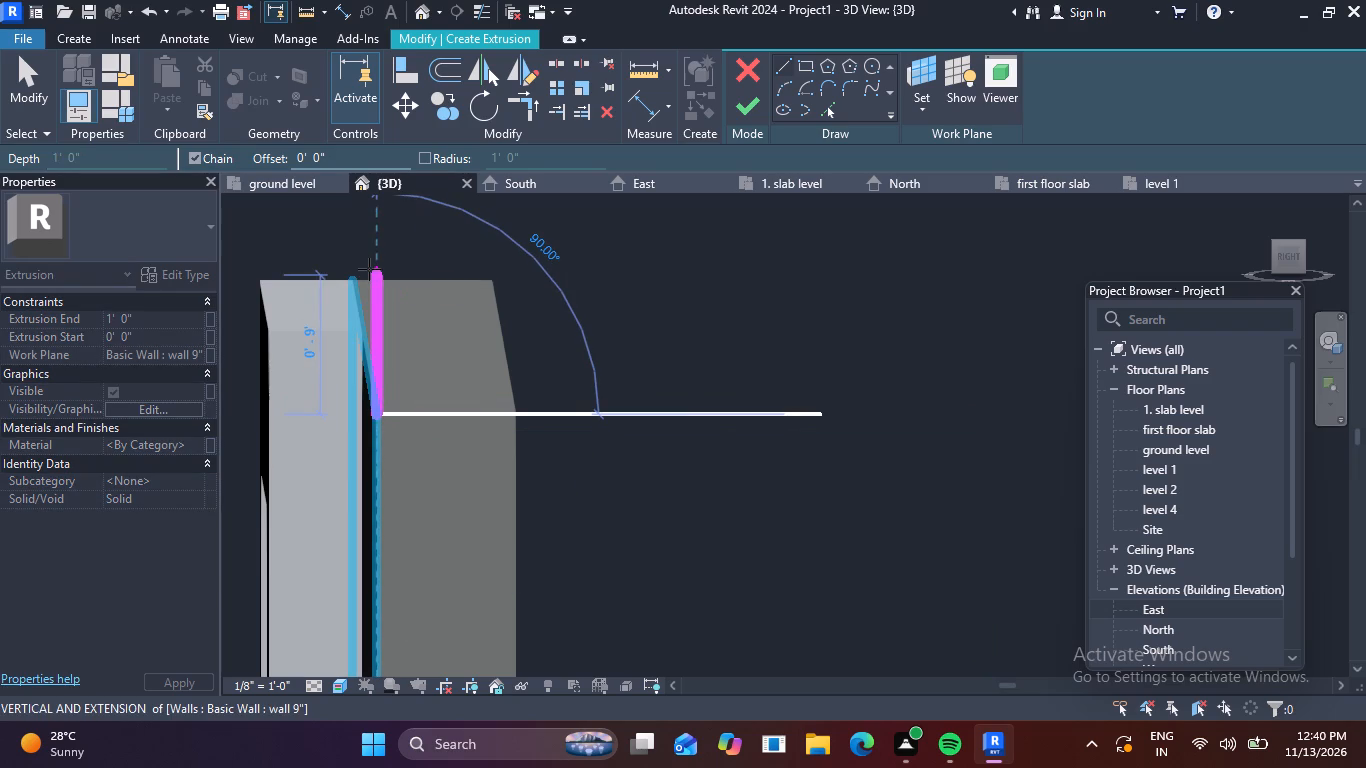
pyautogui.press('3')
pyautogui.hotkey('shift', '"')
pyautogui.press('Return')
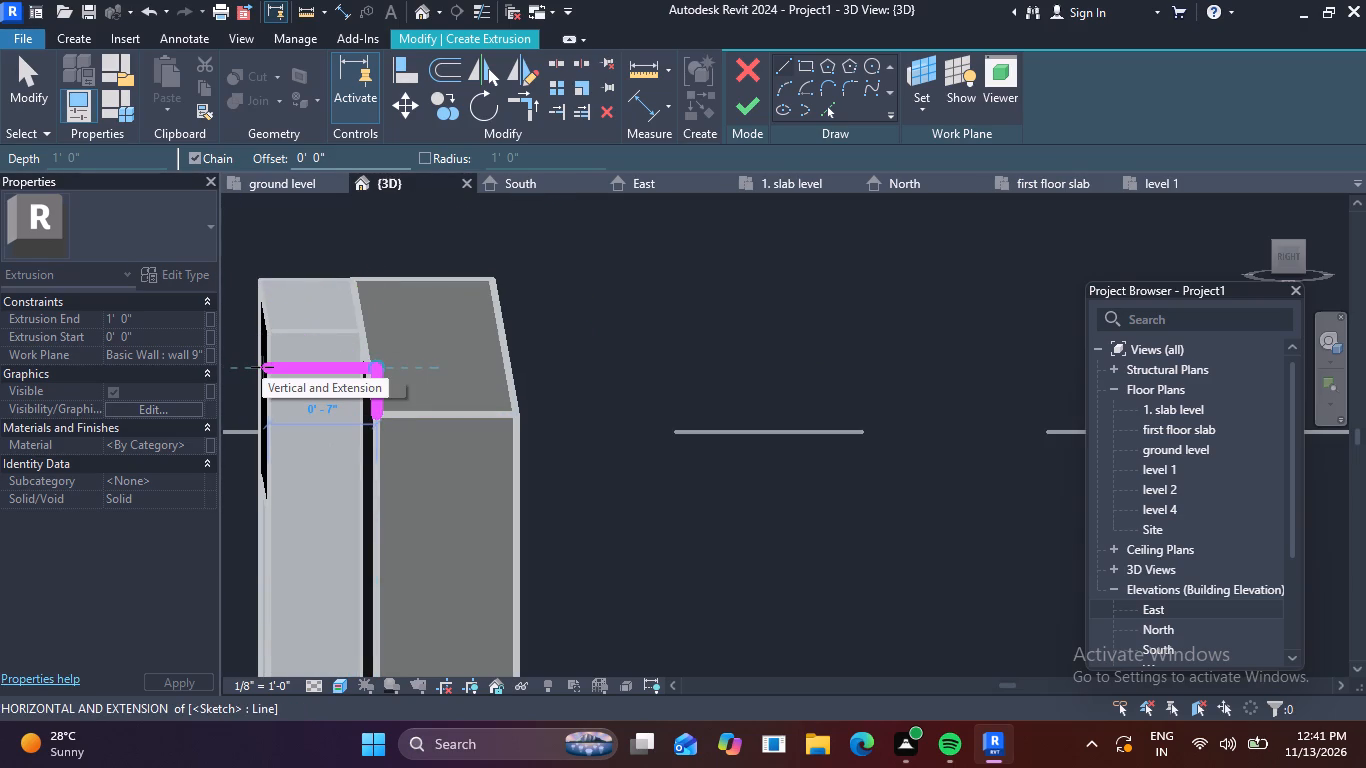
# Continue the profile 2" horizontally toward the frame and 1" down, closing it with a sloped line back to the parapet corner.
pyautogui.press('2')
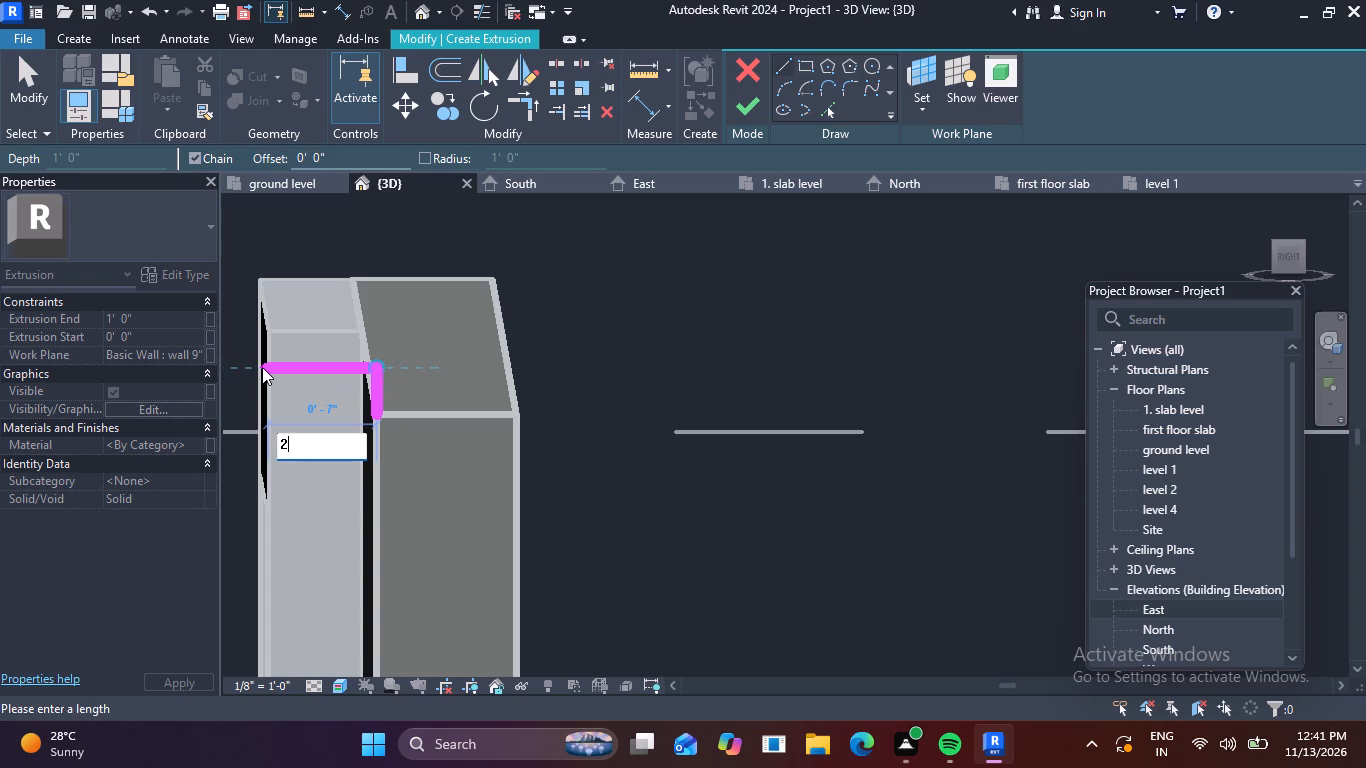
pyautogui.hotkey('shift', '"')
pyautogui.press('Return')
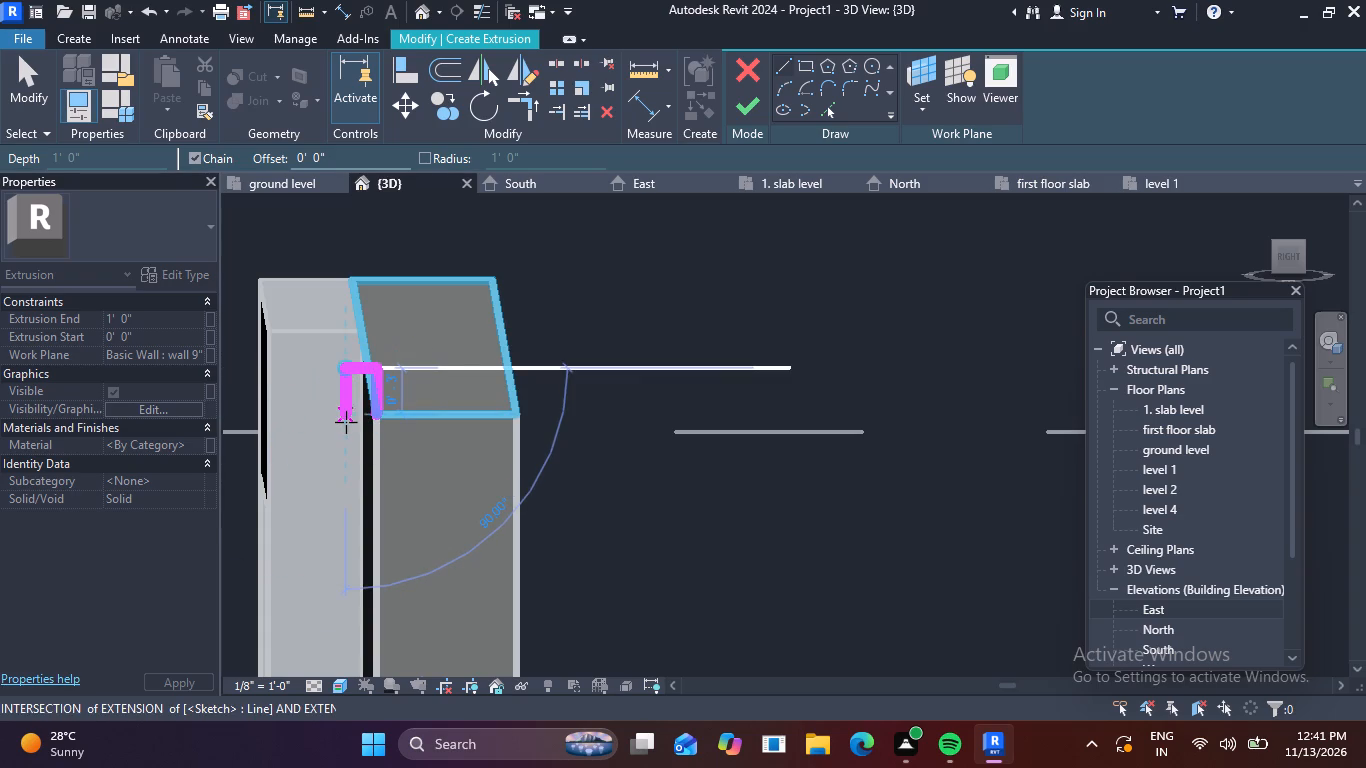
pyautogui.press('1')
pyautogui.hotkey('shift', '"')
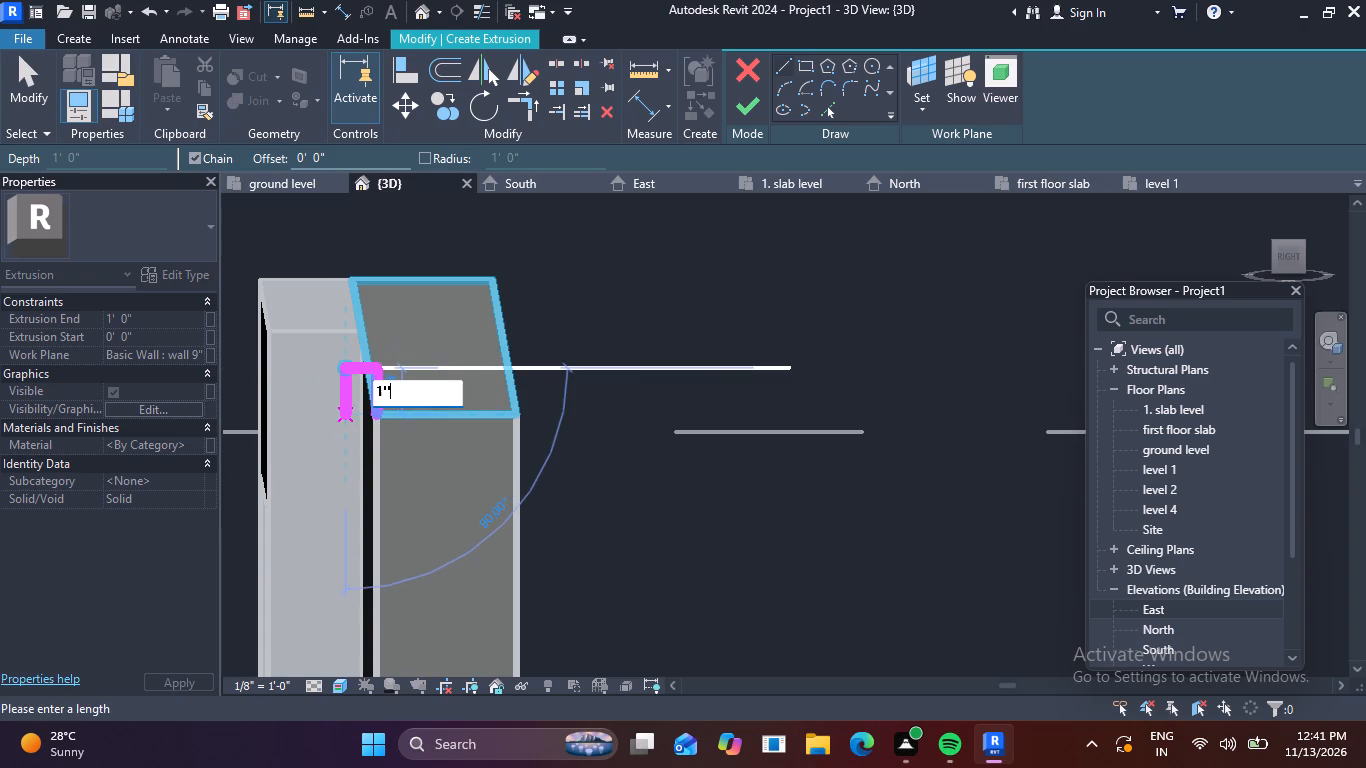
pyautogui.press('Return')
pyautogui.scroll(3, 371, 396)
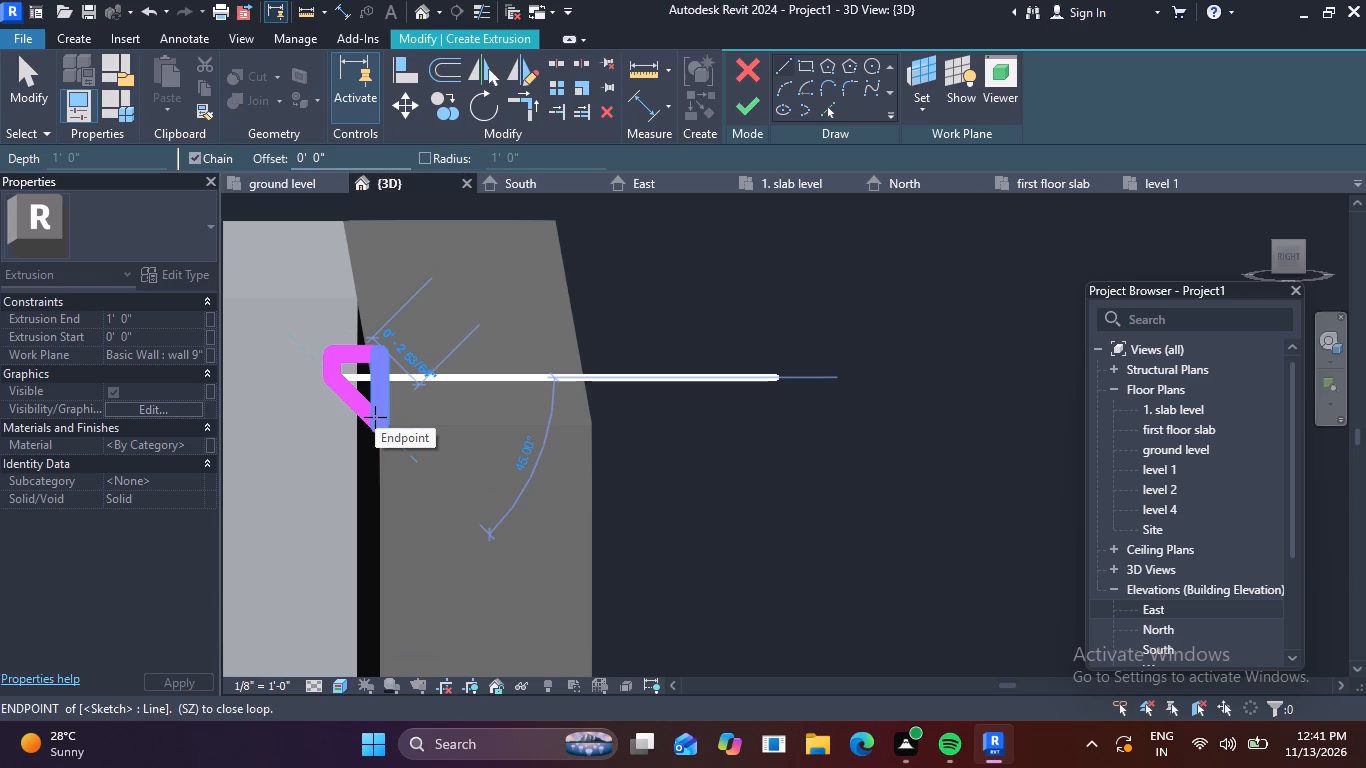
pyautogui.scroll(5, 378, 418)
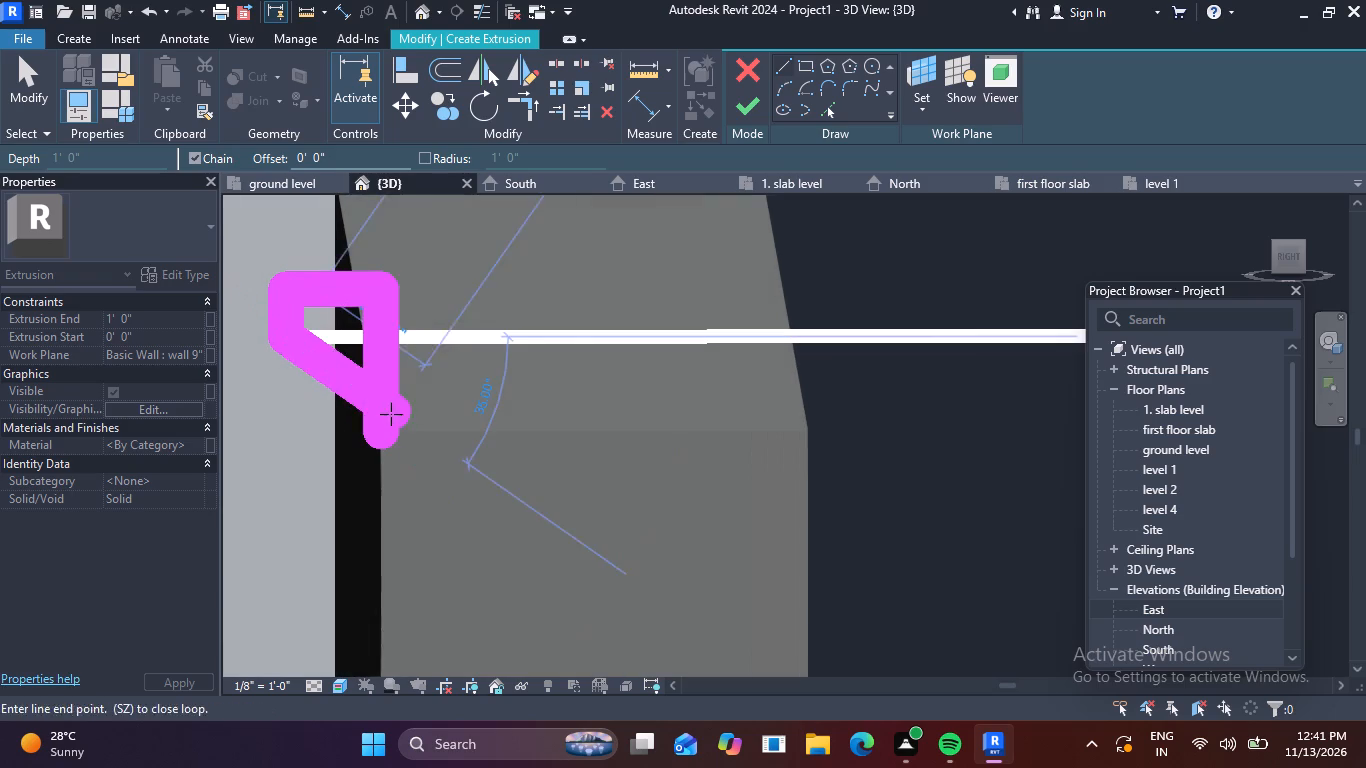
pyautogui.click(383, 427)
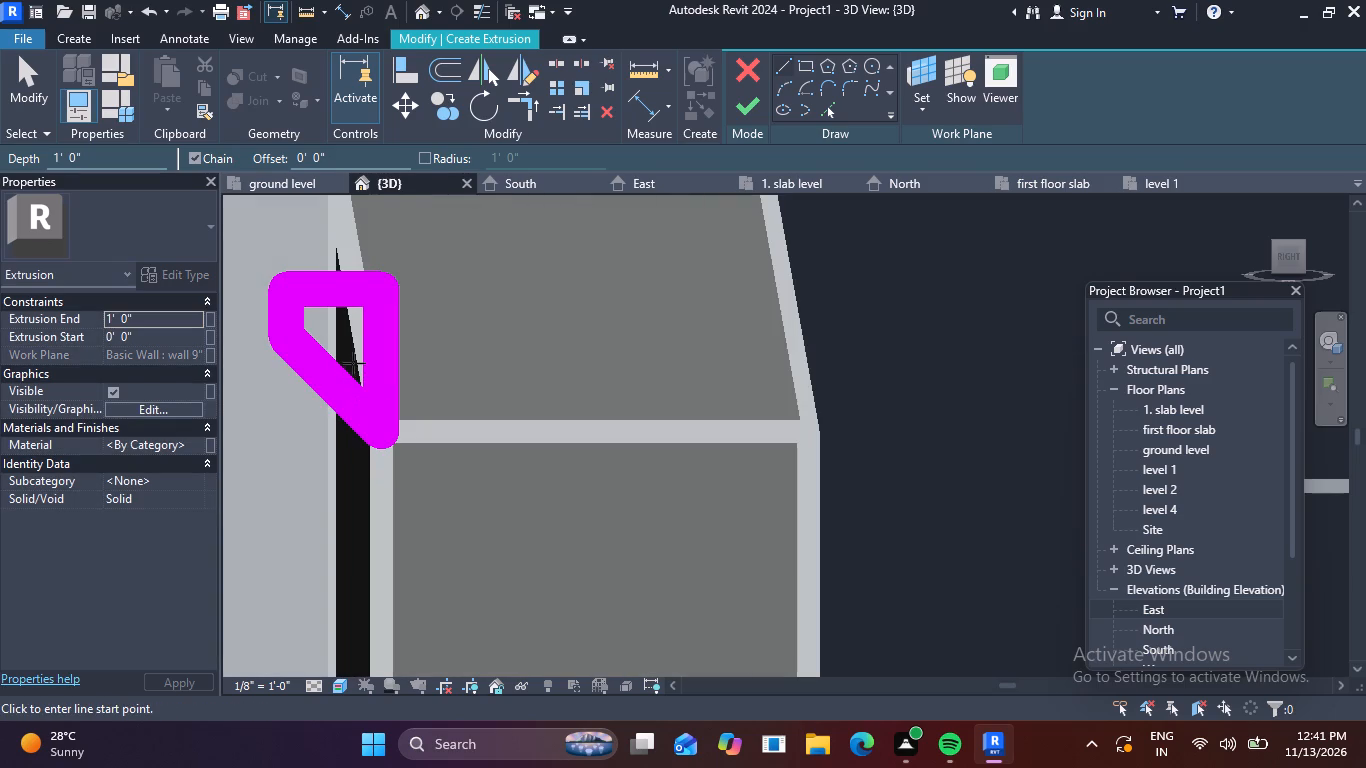
pyautogui.press('Escape')
pyautogui.click(328, 385)
pyautogui.press('Escape')
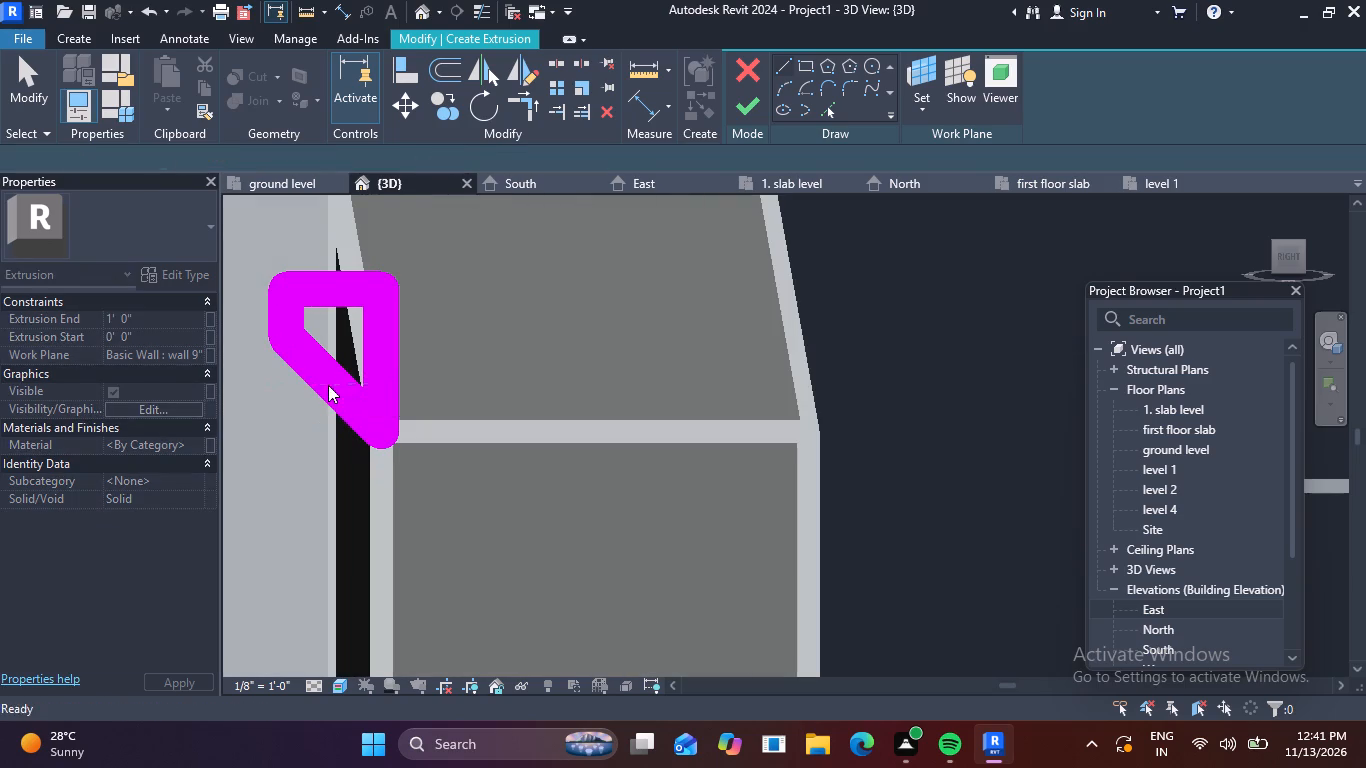
# Replace the profile's sloped line with a slightly concave arc from the short vertical edge down to the parapet corner.
pyautogui.click(328, 385)
pyautogui.press('Escape')
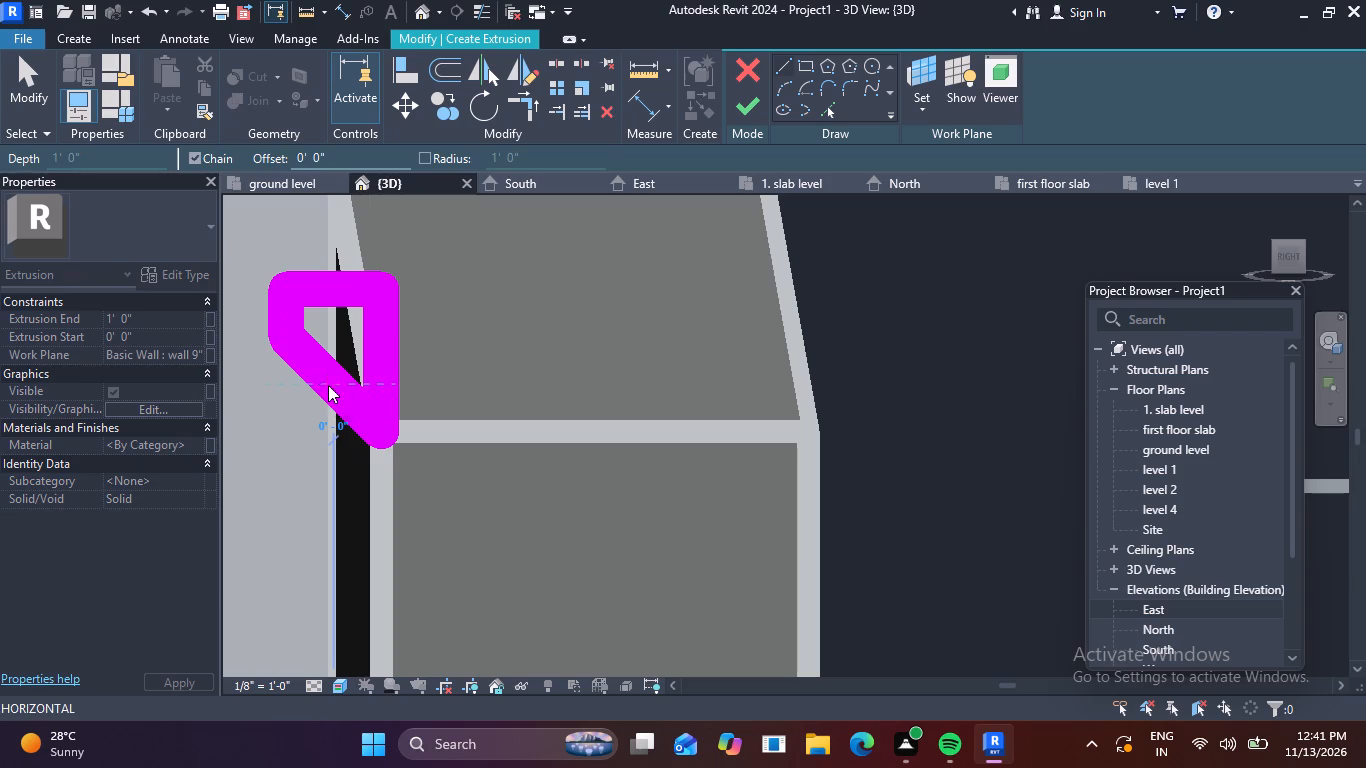
pyautogui.press('Escape')
pyautogui.click(335, 381)
pyautogui.press('Delete')
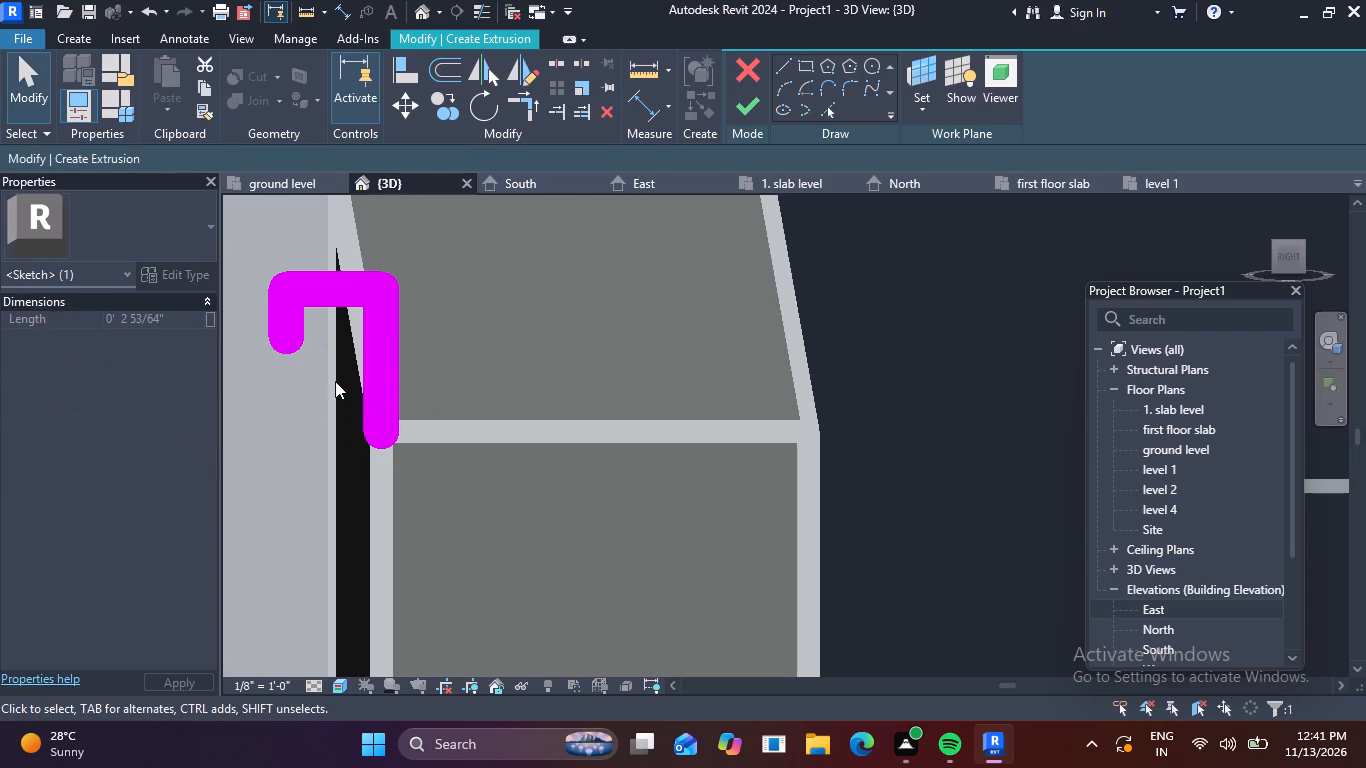
pyautogui.click(784, 89)
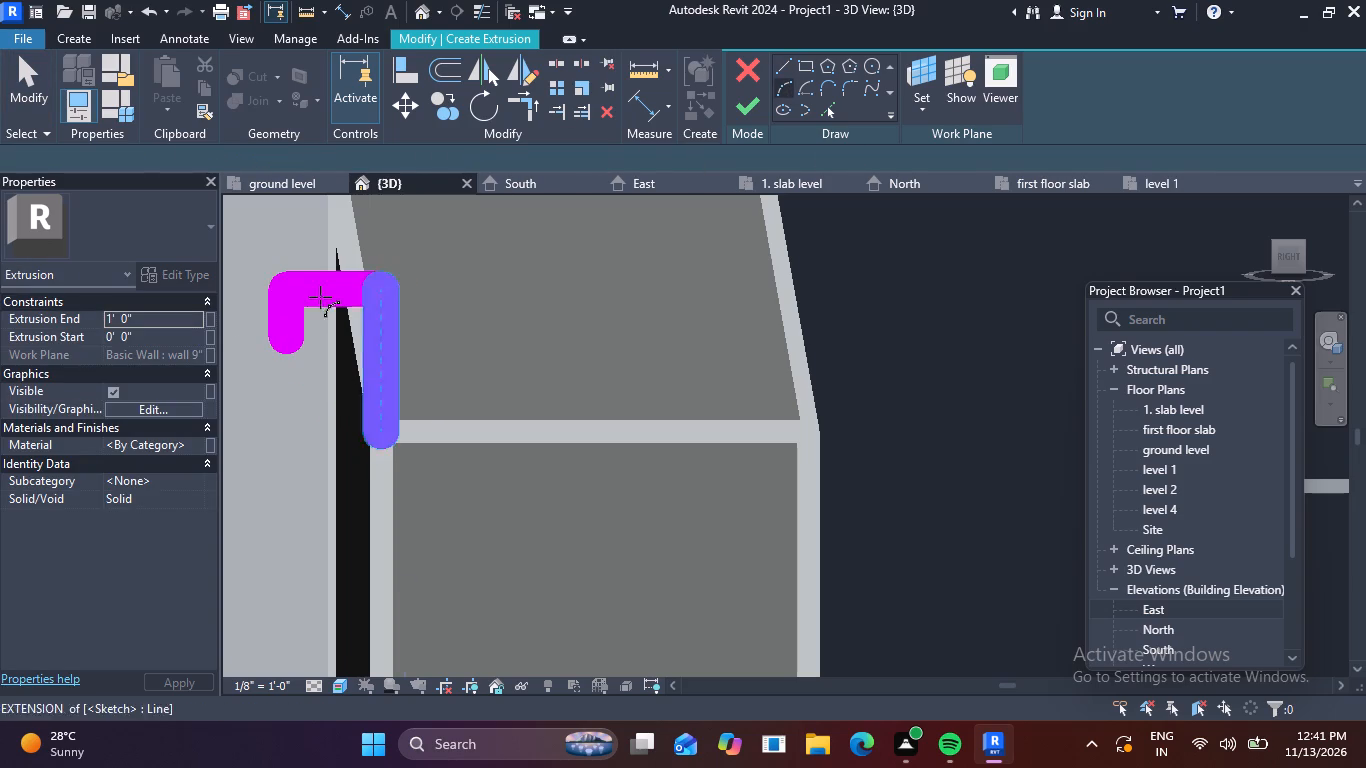
pyautogui.click(286, 339)
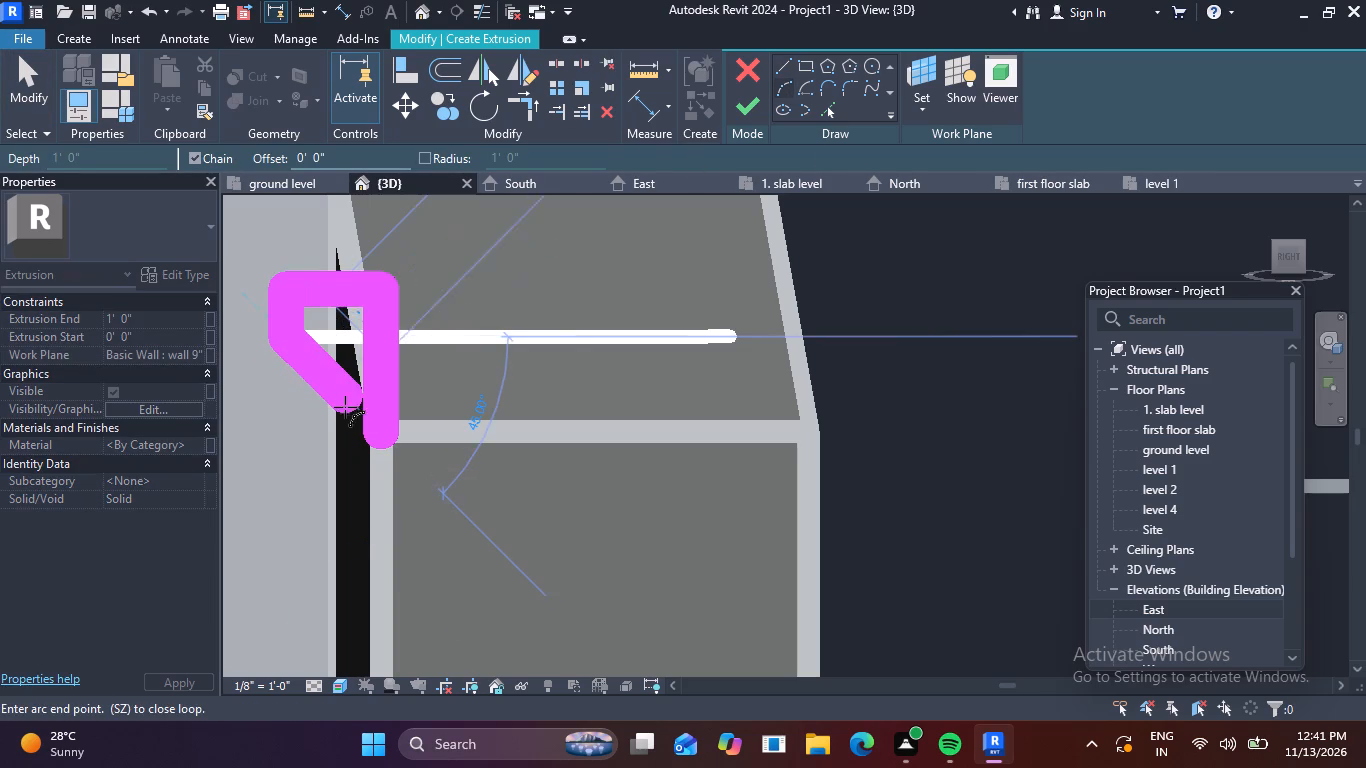
pyautogui.click(373, 428)
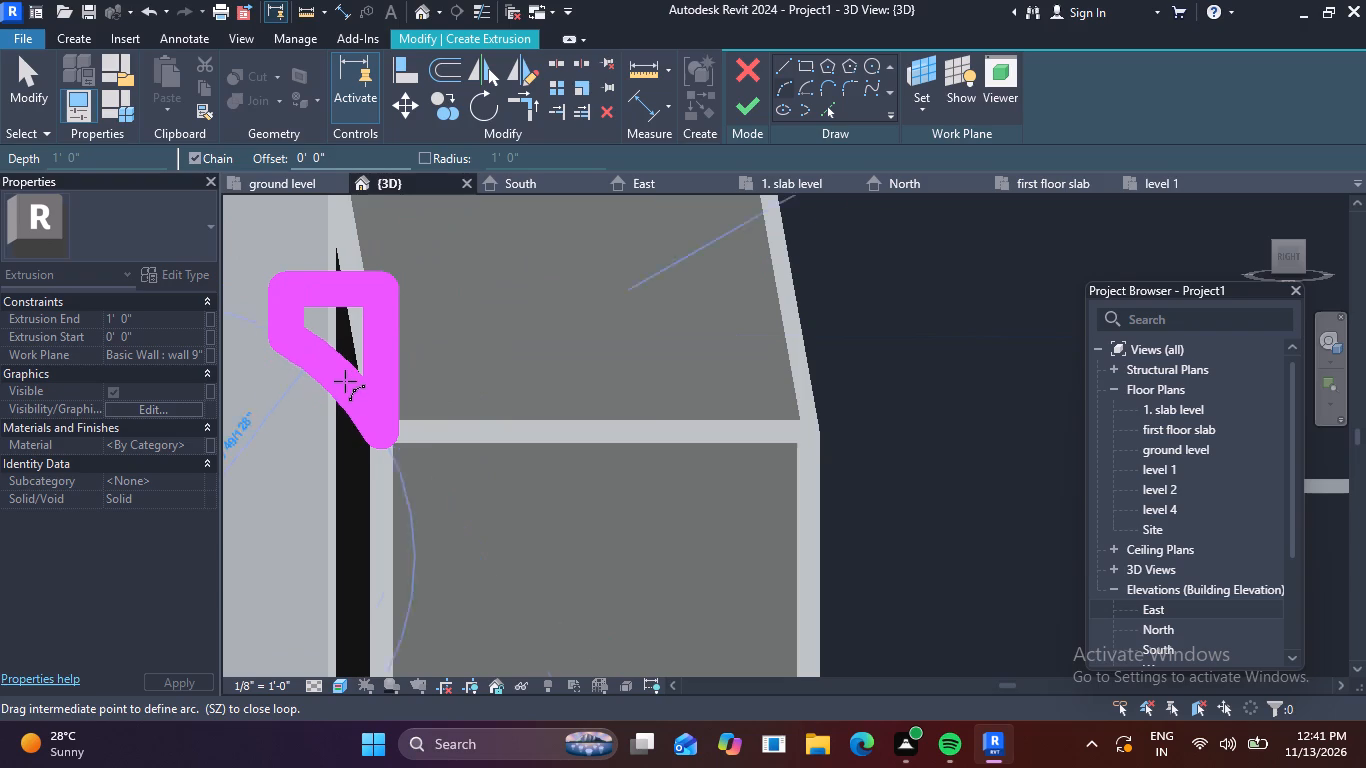
pyautogui.click(345, 378)
pyautogui.press('Escape')
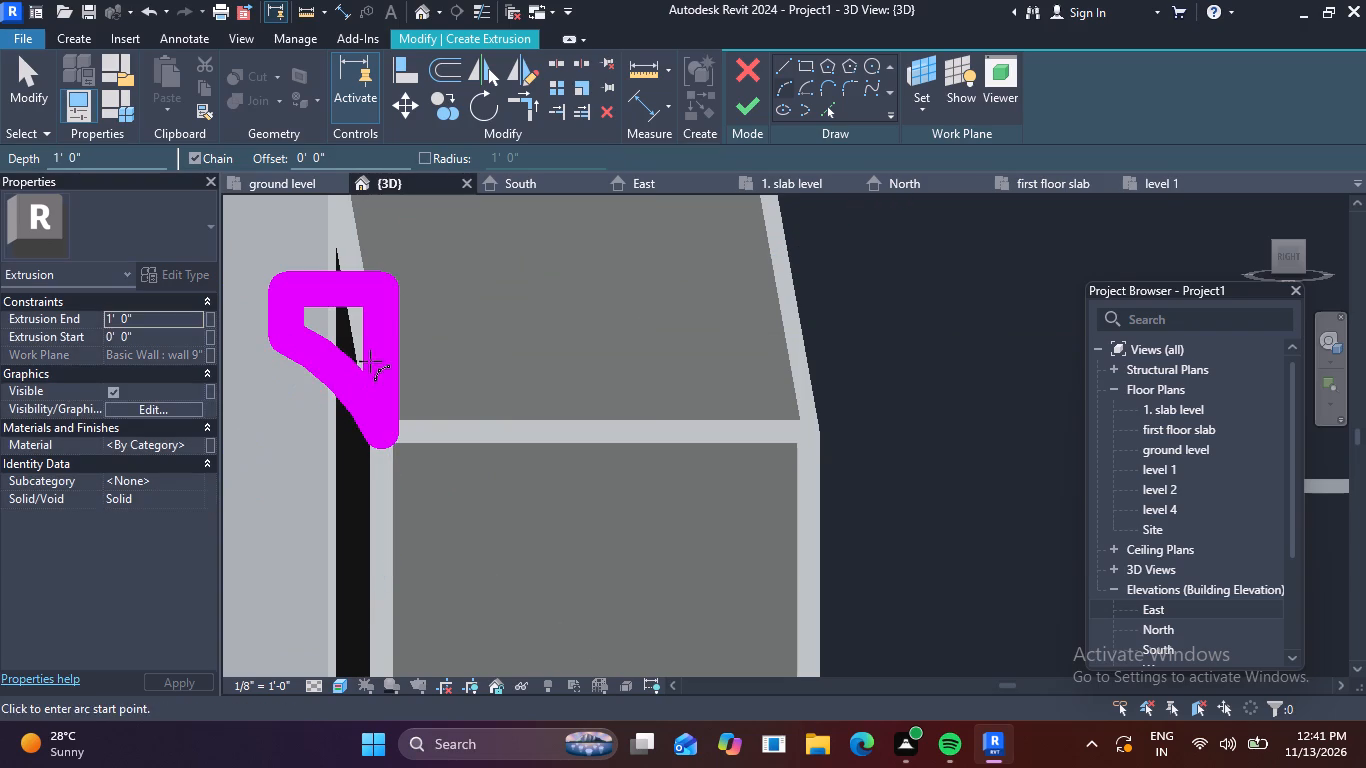
# Delete the profile's 3" vertical line, extend the top edge over the parapet, close down 3" and back along the wall top, and finish the sketch.
pyautogui.click(374, 355)
pyautogui.press('Escape')
pyautogui.click(374, 355)
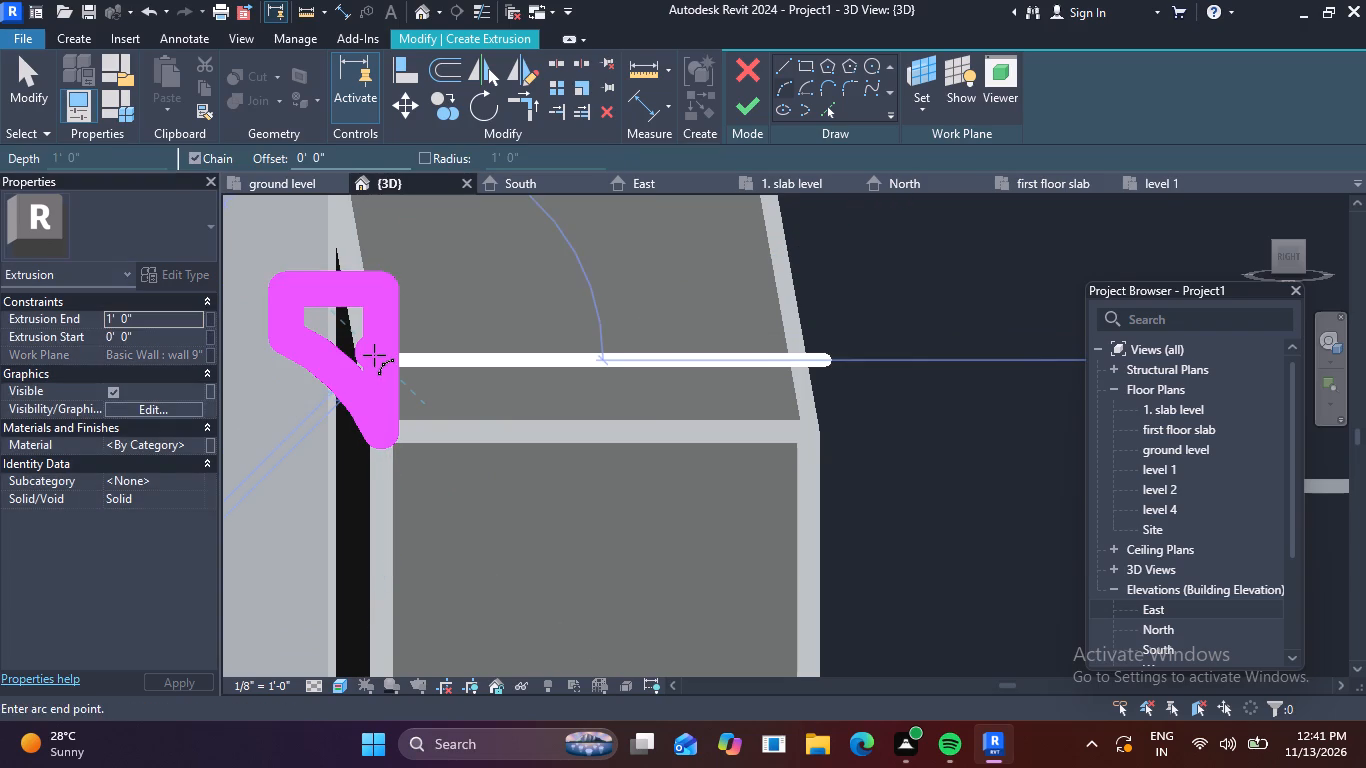
pyautogui.press('Escape')
pyautogui.press('Escape')
pyautogui.click(374, 355)
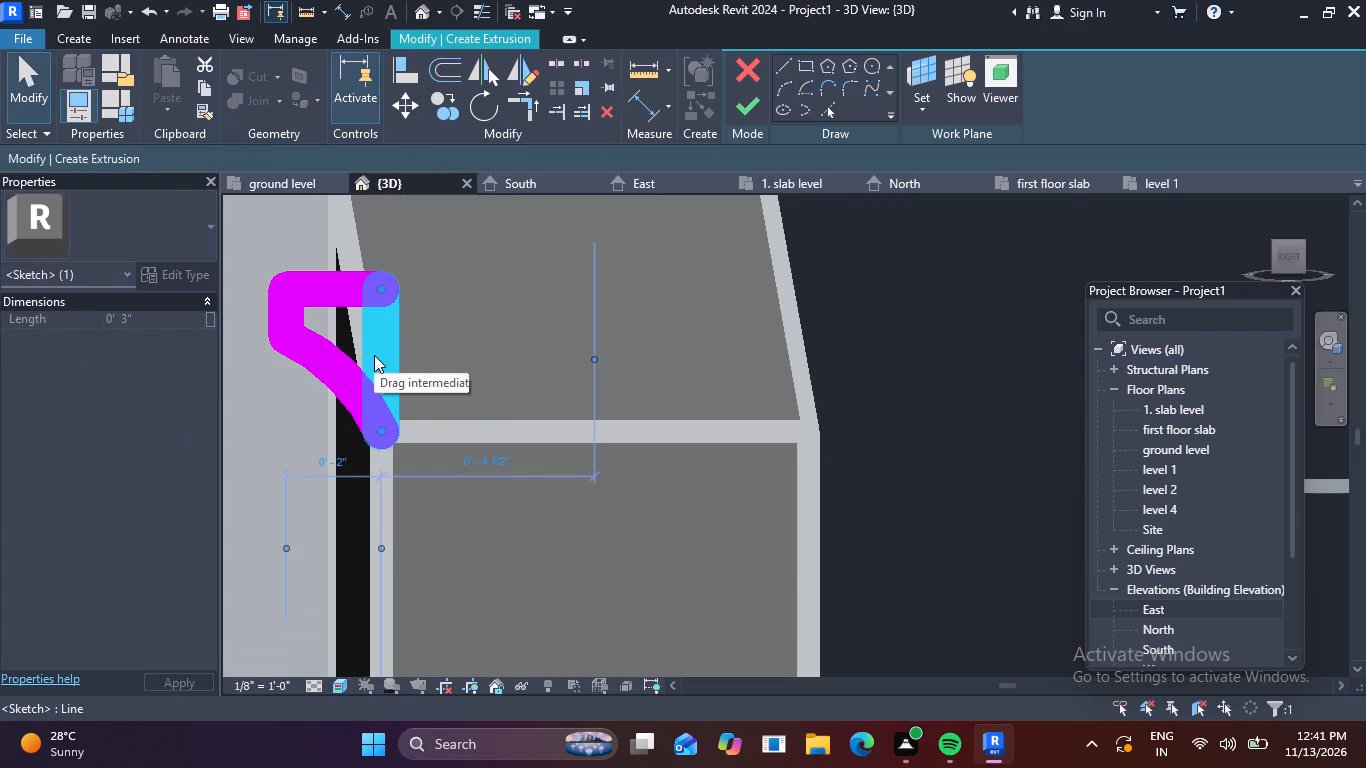
pyautogui.press('Delete')
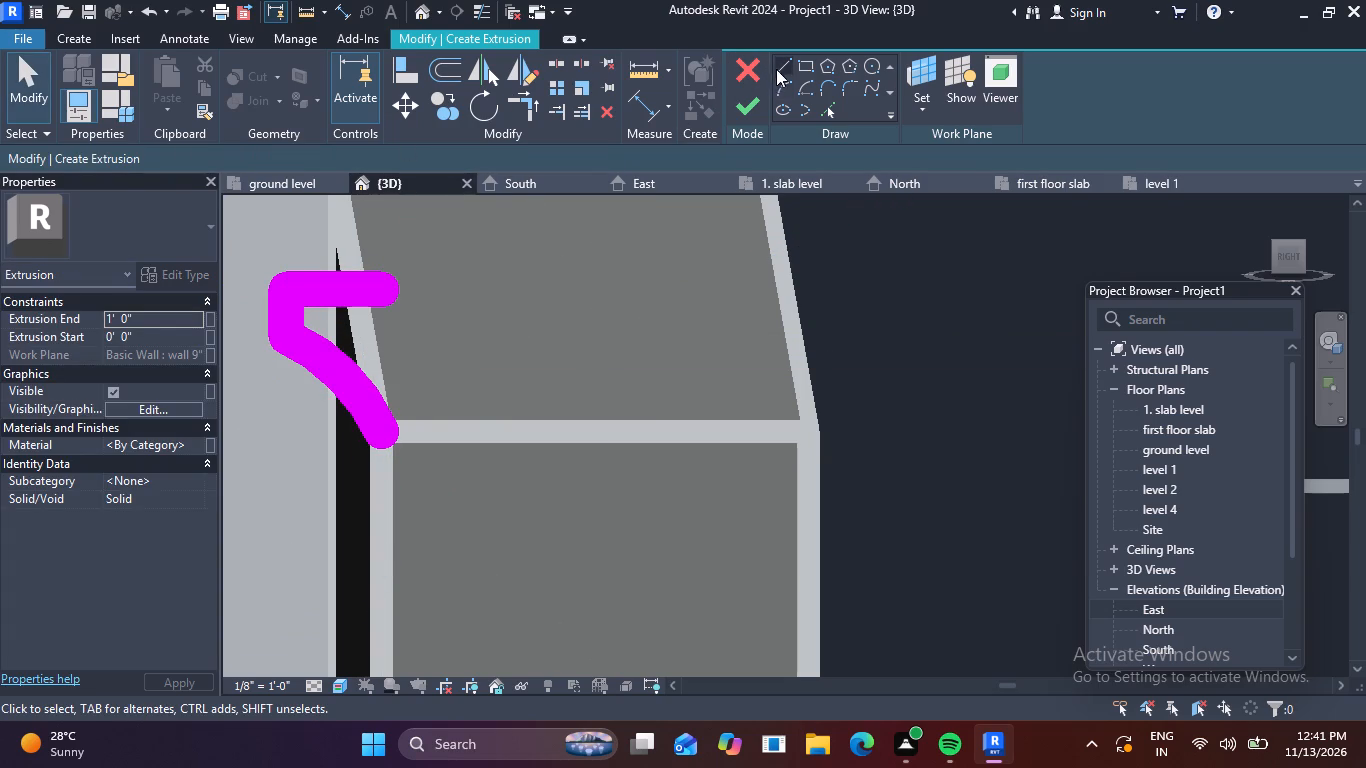
pyautogui.click(776, 67)
pyautogui.click(384, 291)
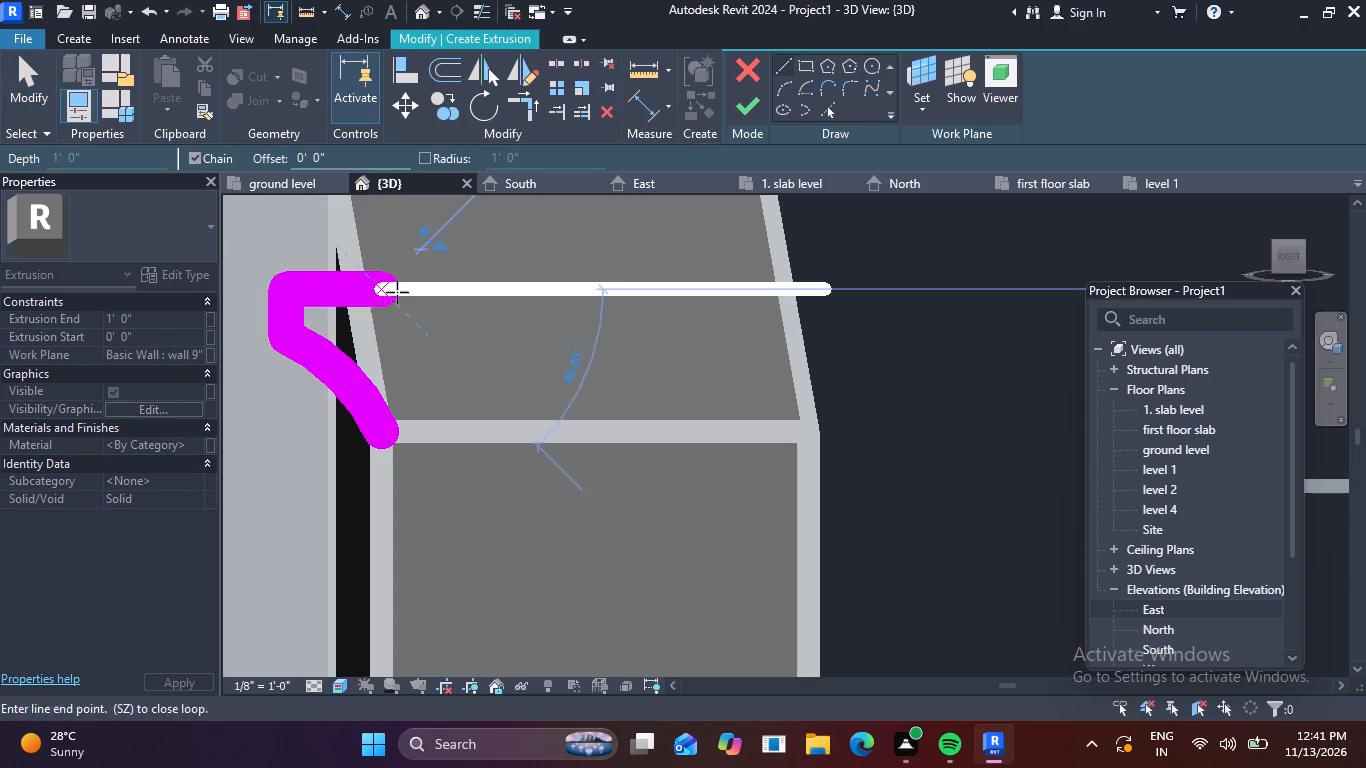
pyautogui.click(529, 289)
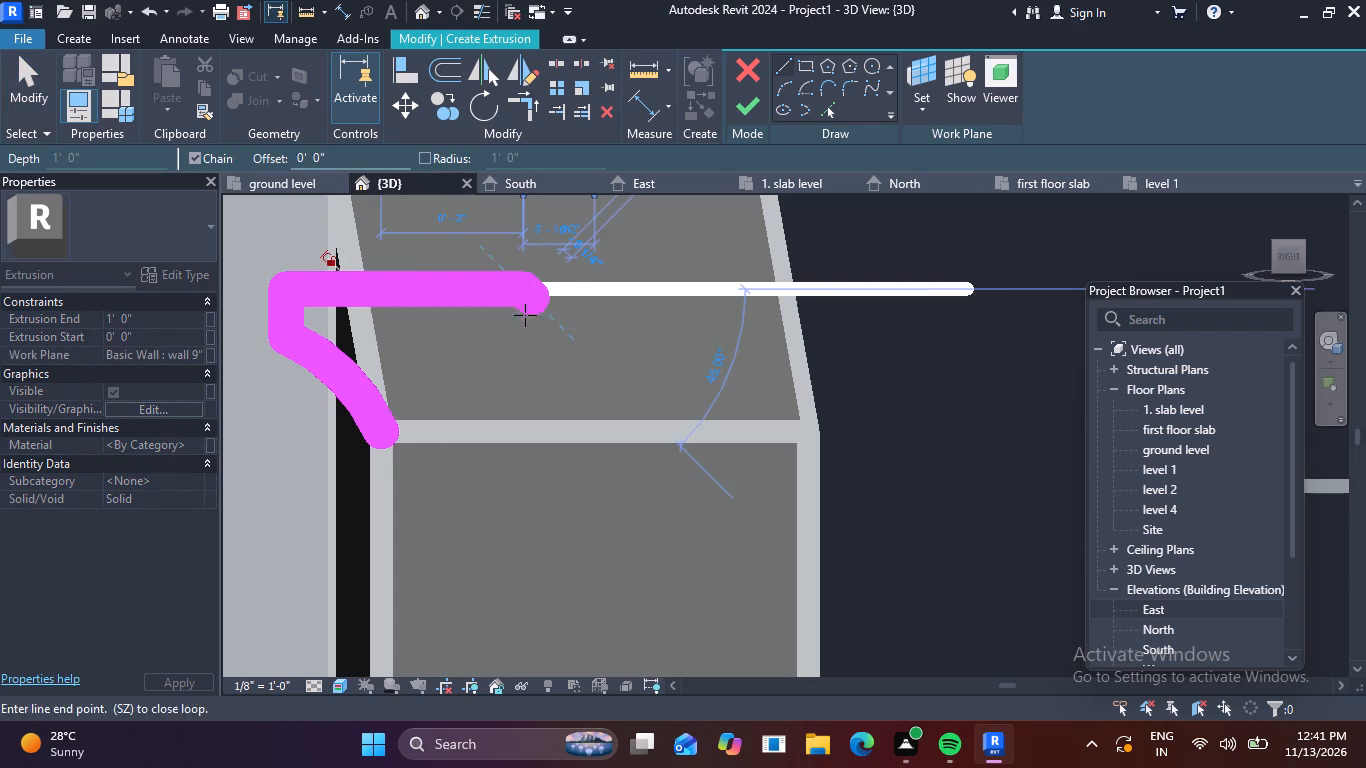
pyautogui.click(523, 428)
pyautogui.click(392, 435)
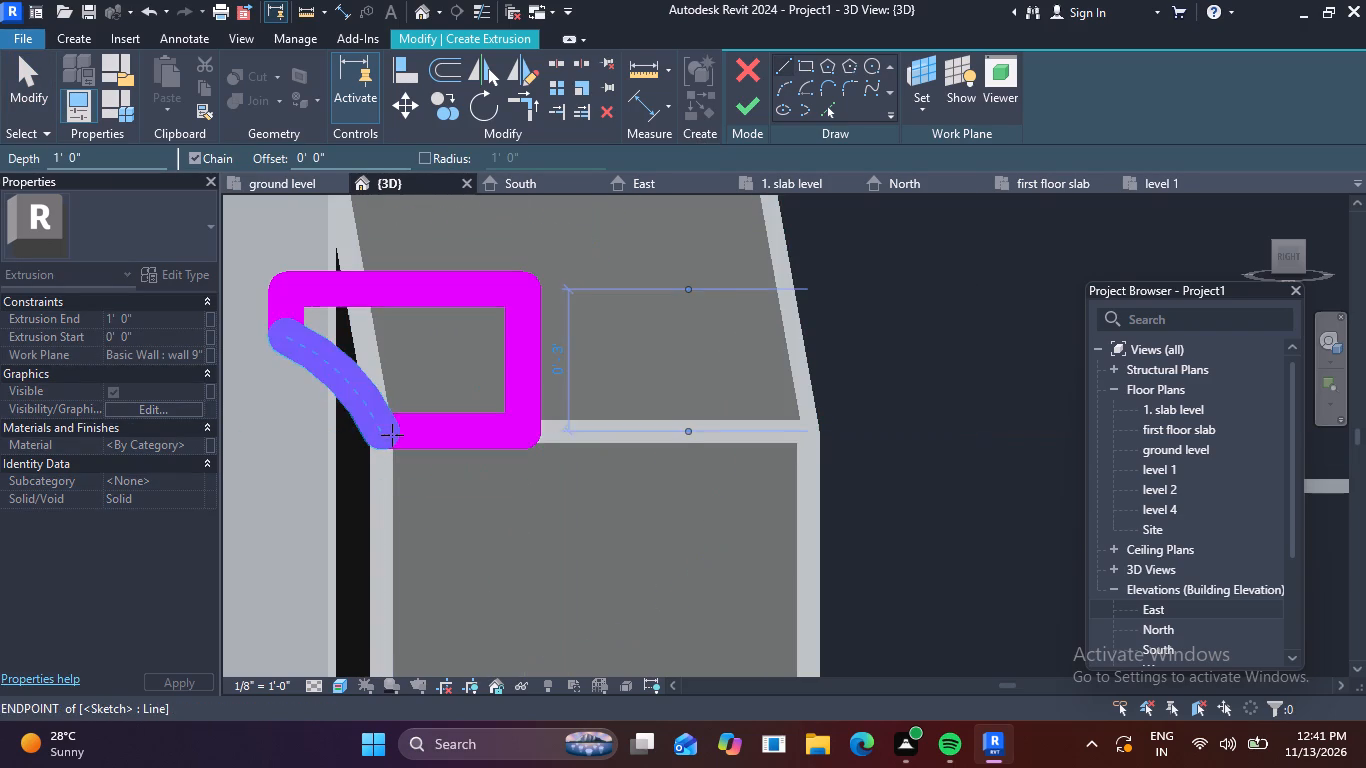
pyautogui.press('Escape')
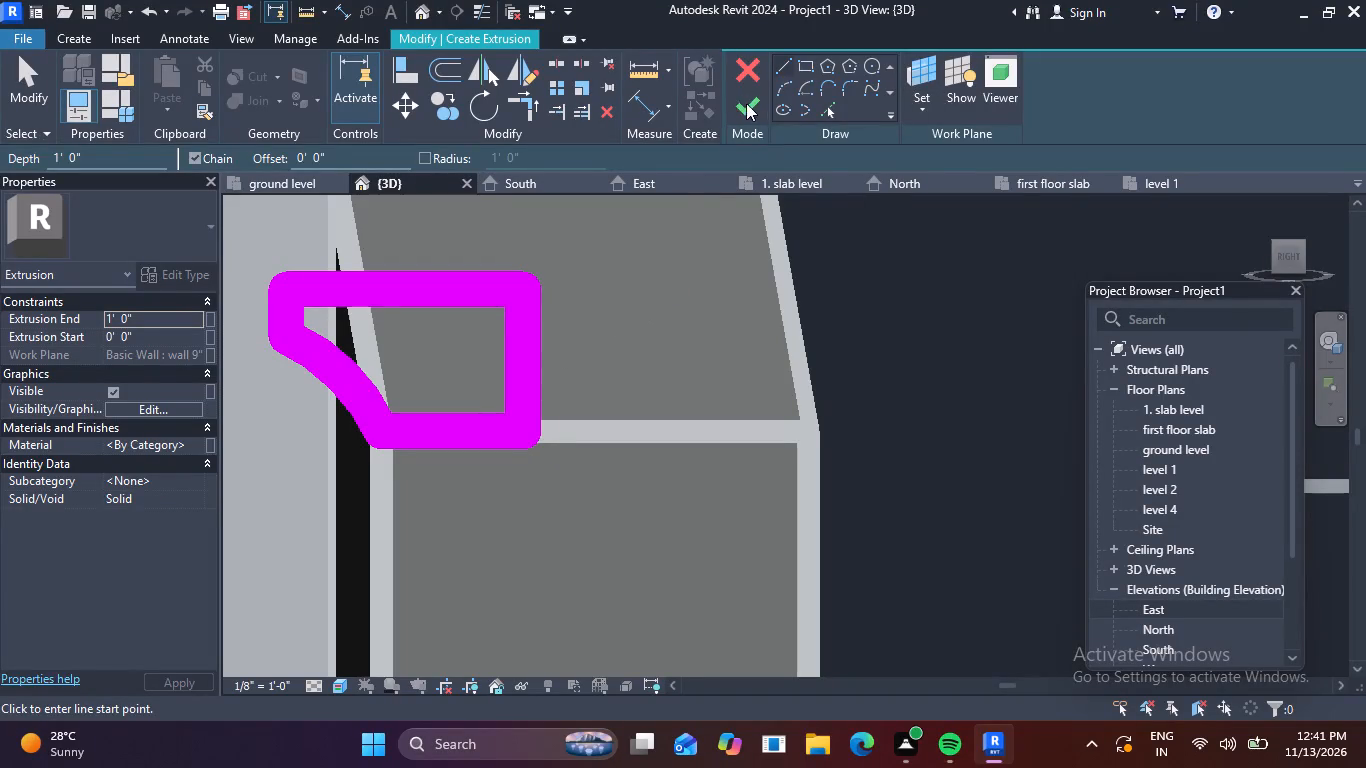
pyautogui.click(748, 107)
# Stretch the extrusion's inner end along the parapet to the tall frame, giving an extrusion start of about -8' 2".
pyautogui.scroll(-4, 656, 345)
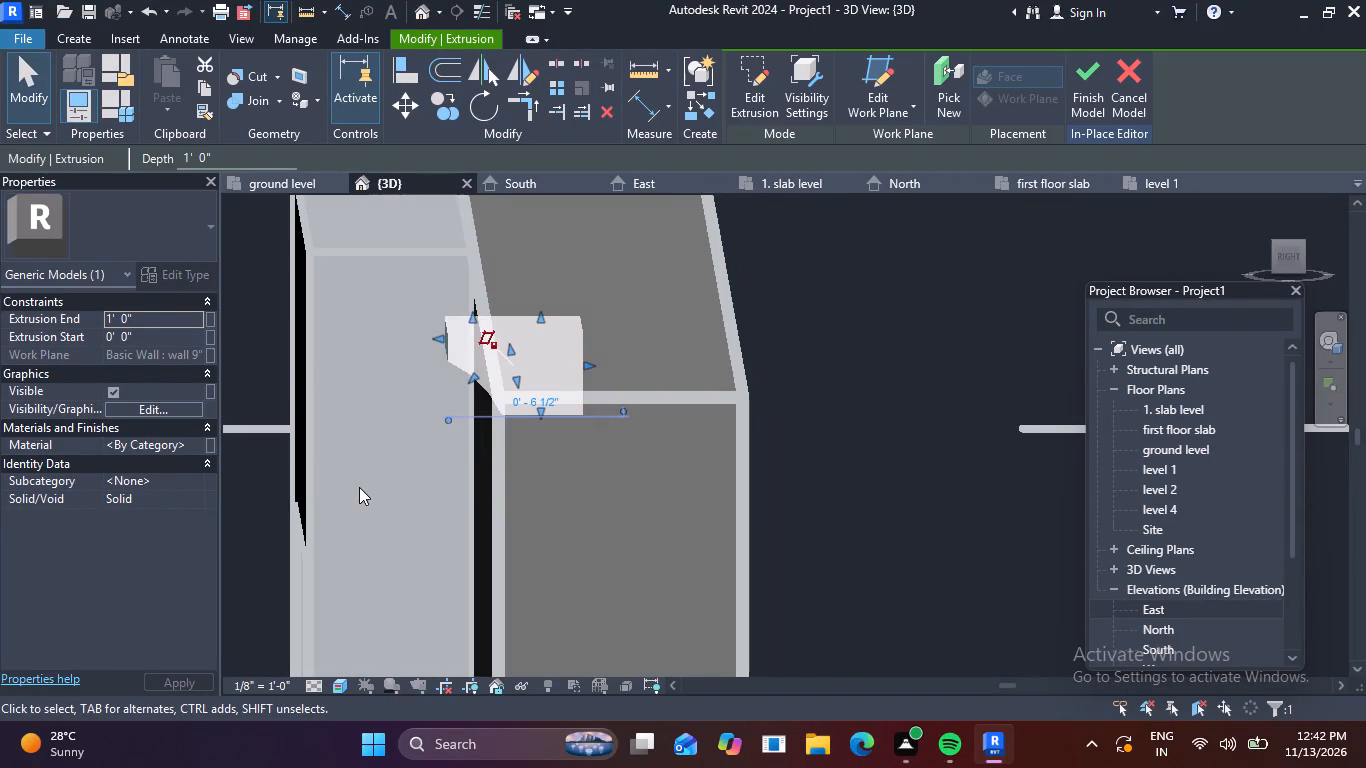
pyautogui.keyDown('shift'); pyautogui.moveTo(363, 490); pyautogui.dragTo(427, 485, button='middle'); pyautogui.keyUp('shift')
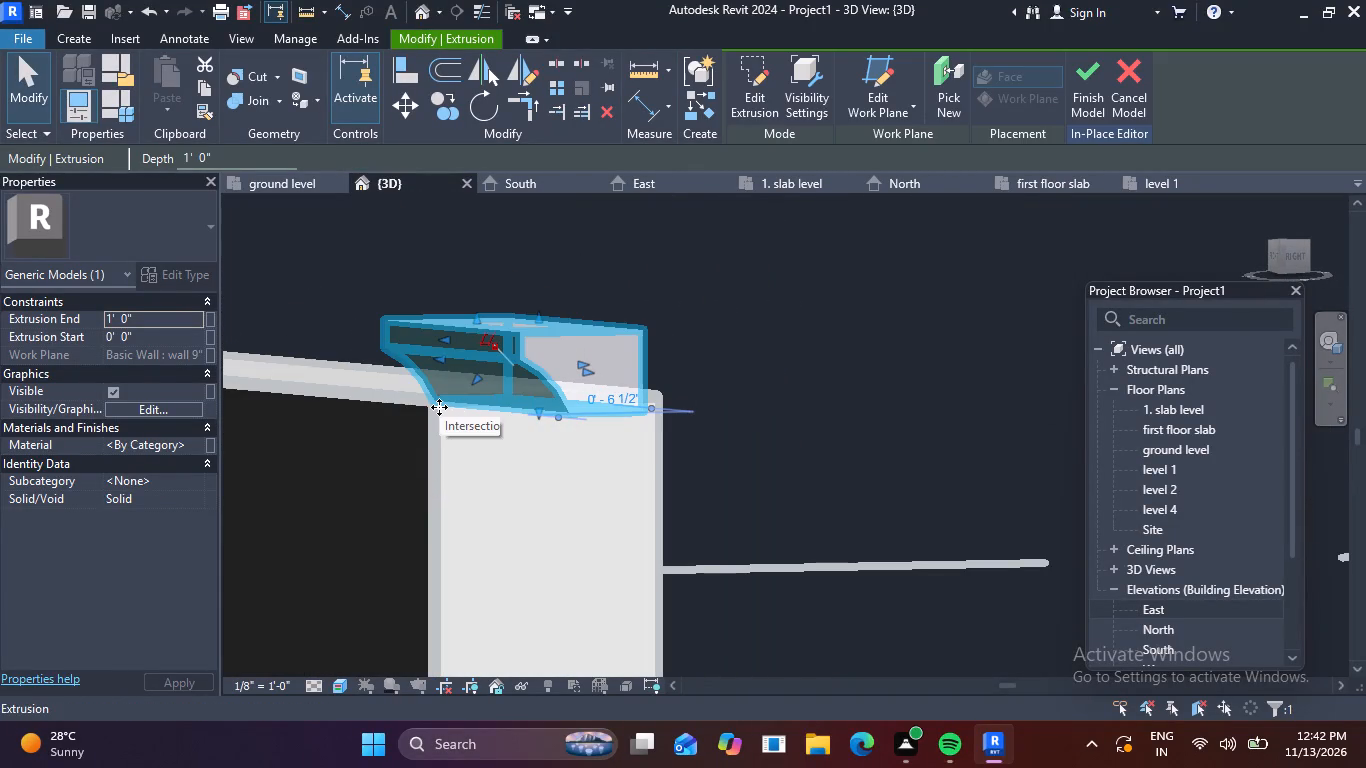
pyautogui.scroll(-1, 342, 410)
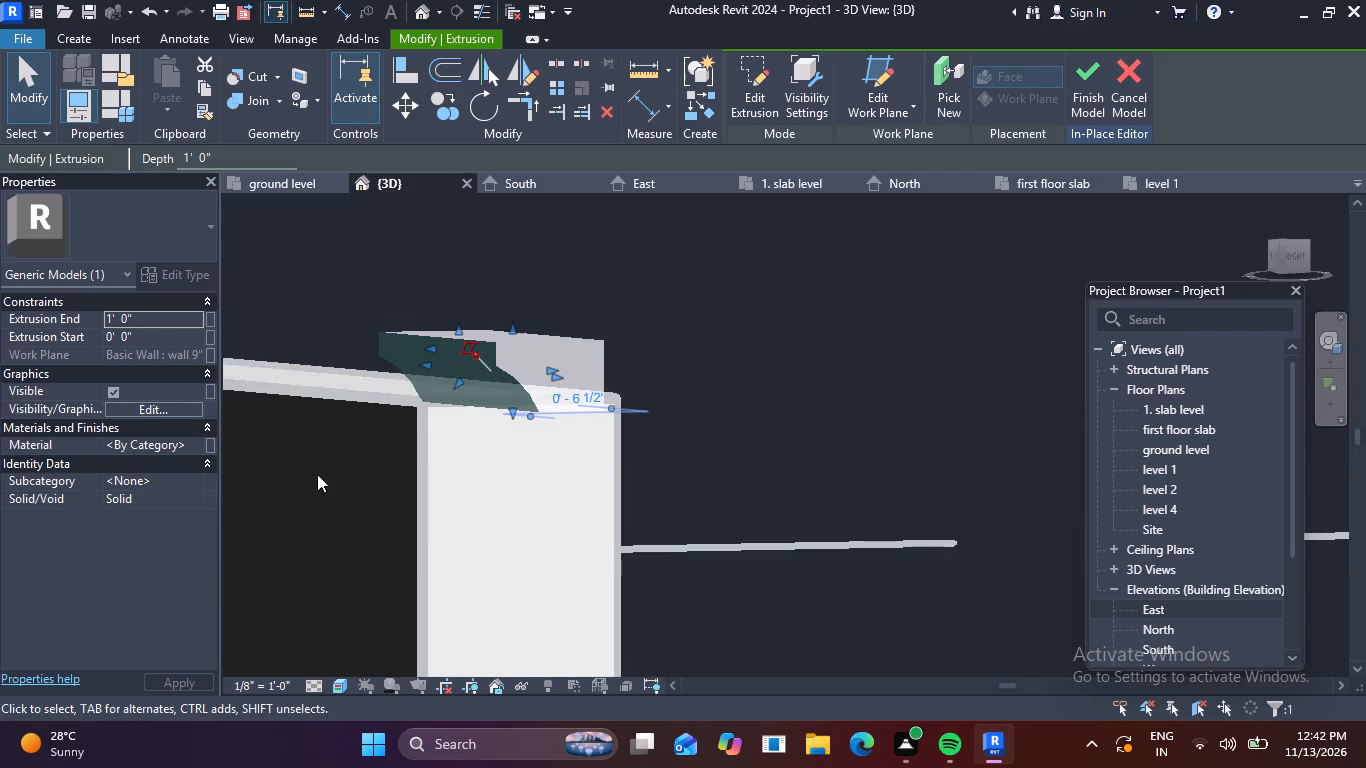
pyautogui.keyDown('shift'); pyautogui.moveTo(332, 488); pyautogui.dragTo(496, 503, button='middle'); pyautogui.keyUp('shift')
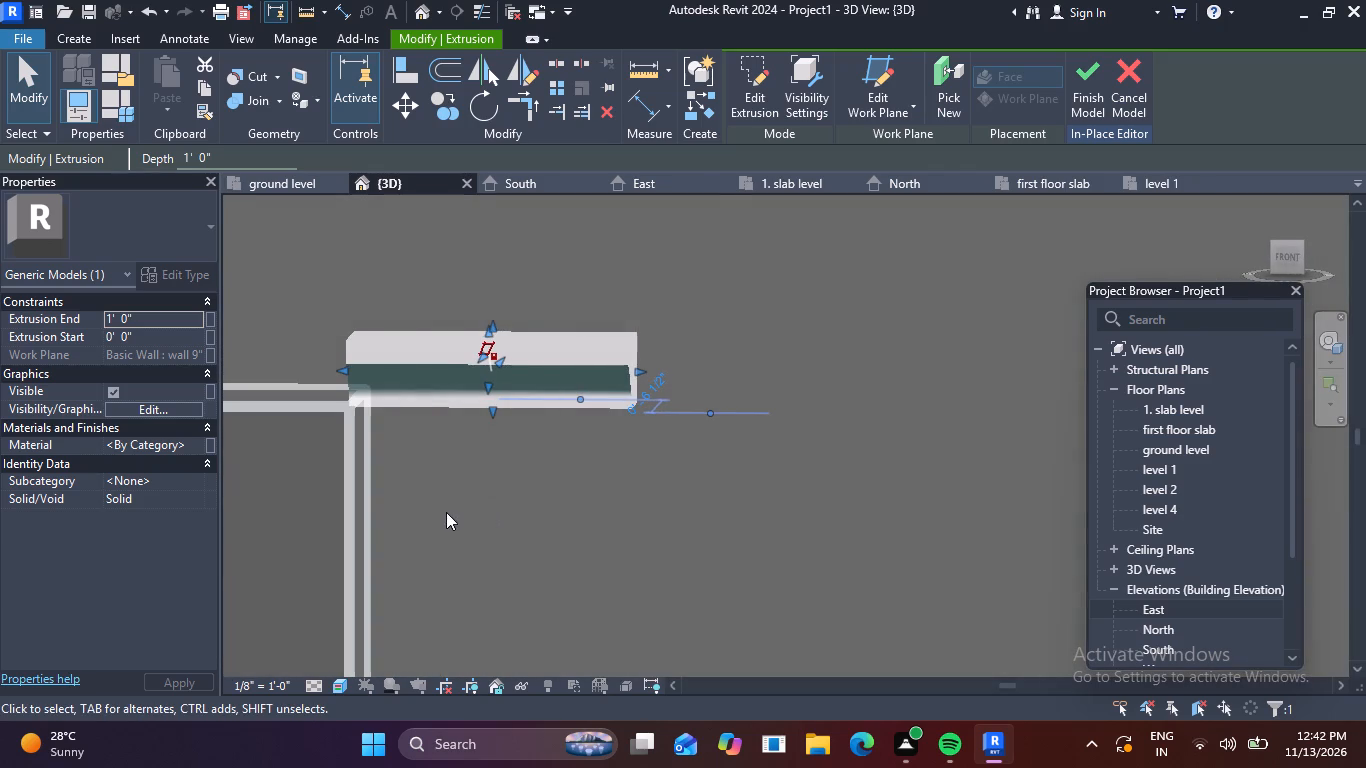
pyautogui.scroll(-3, 414, 513)
pyautogui.moveTo(466, 521); pyautogui.dragTo(1068, 525, button='middle')
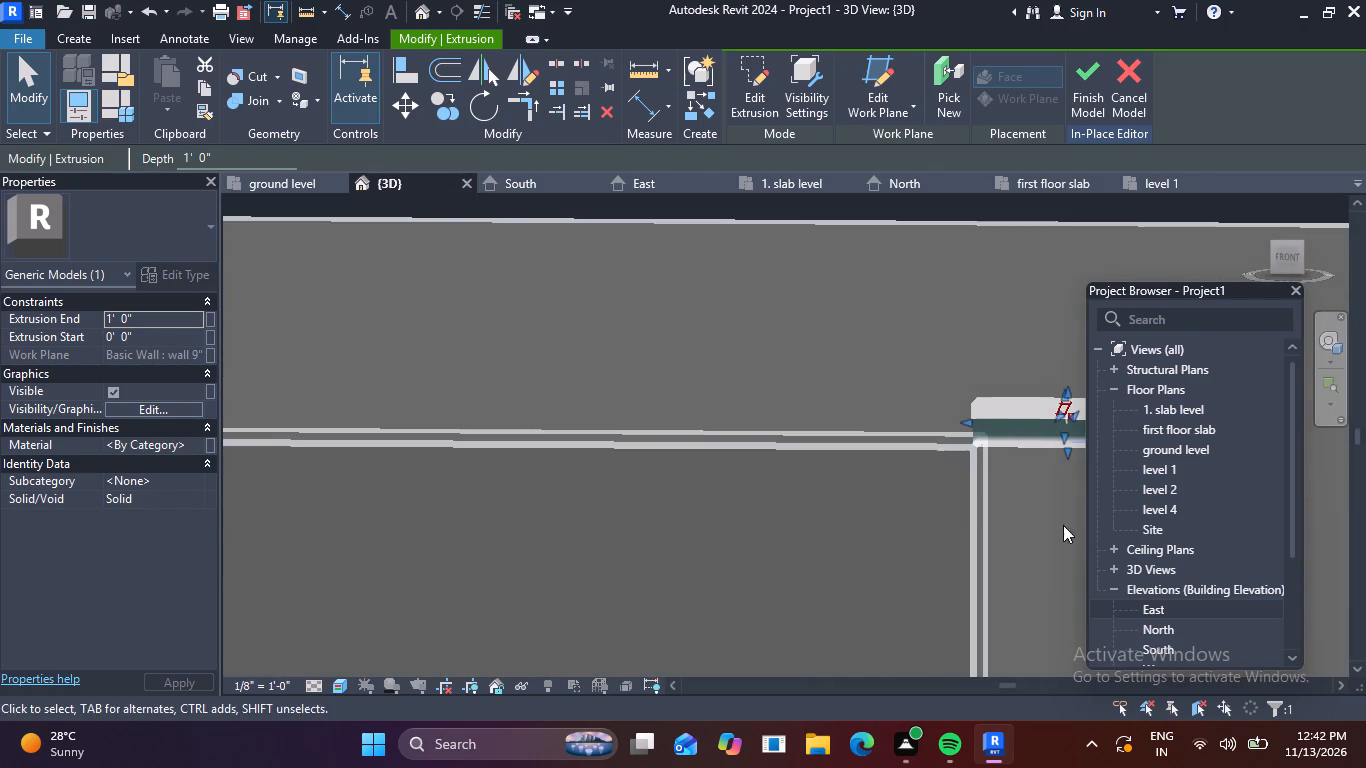
pyautogui.scroll(-2, 902, 479)
pyautogui.scroll(-4, 719, 479)
pyautogui.moveTo(539, 483); pyautogui.dragTo(846, 501, button='middle')
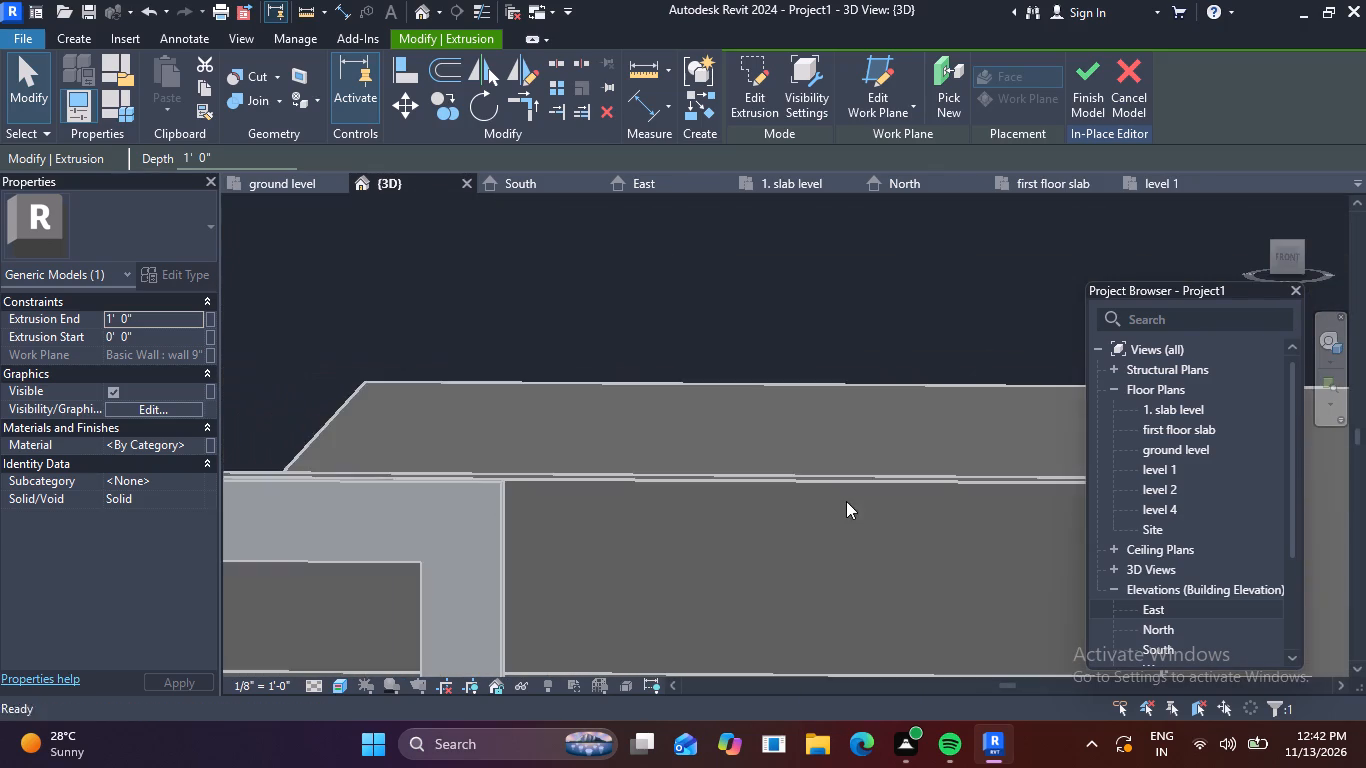
pyautogui.moveTo(827, 499); pyautogui.dragTo(622, 447, button='middle')
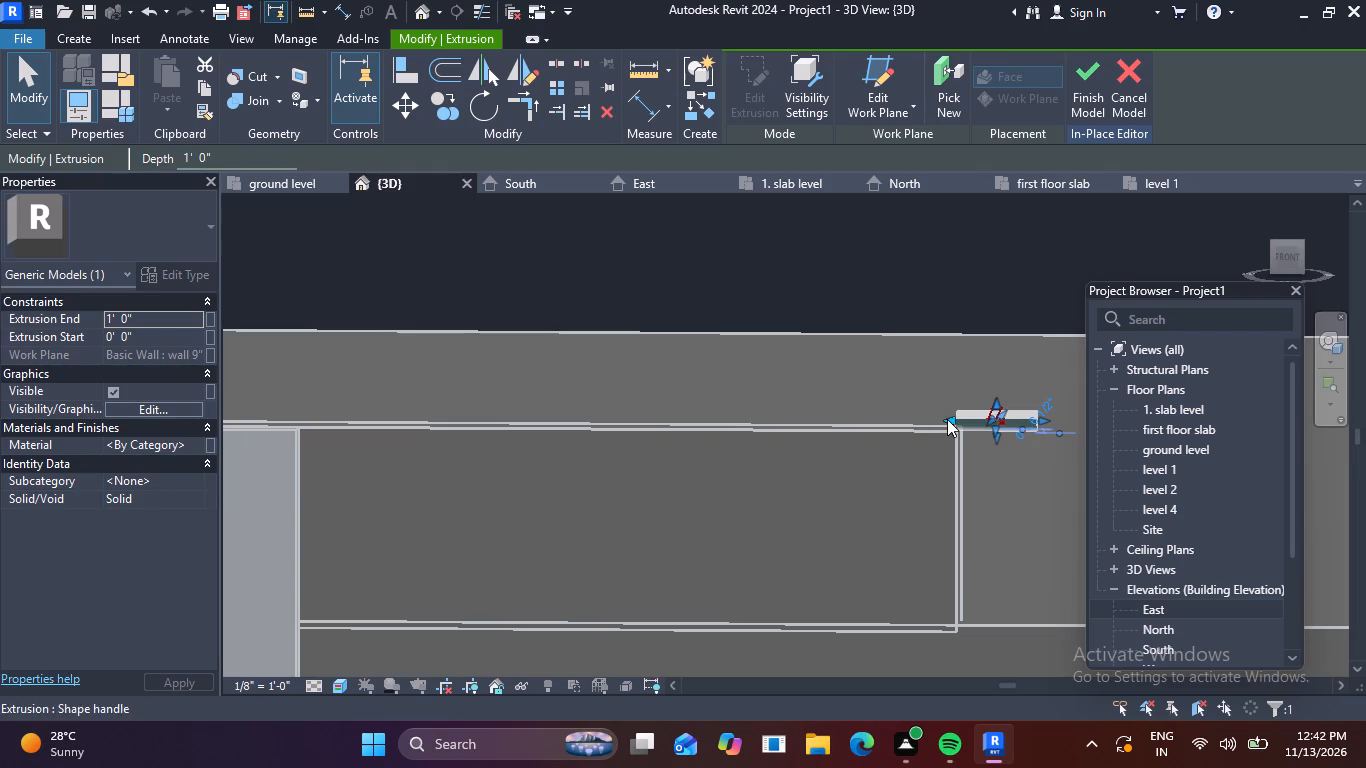
pyautogui.moveTo(947, 419); pyautogui.dragTo(261, 403)
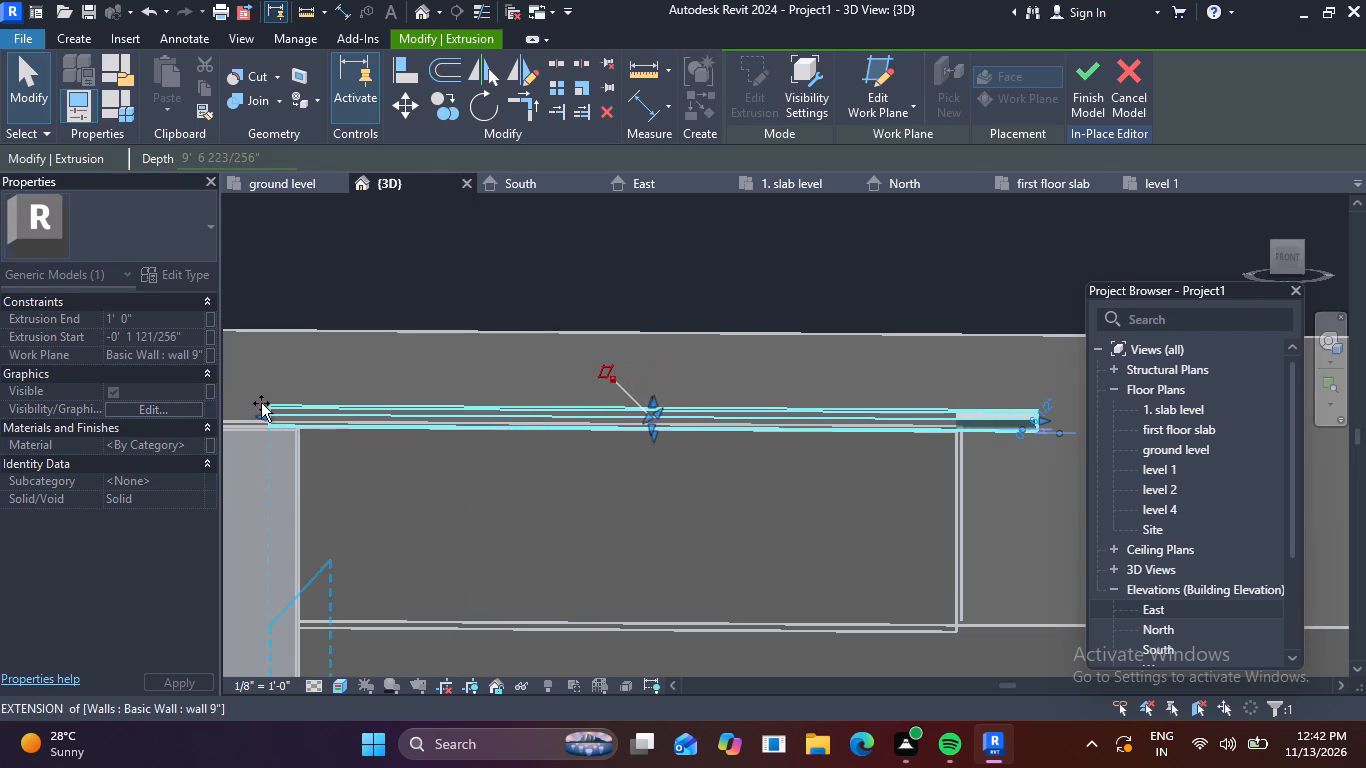
pyautogui.moveTo(261, 403); pyautogui.dragTo(302, 413)
# Pull the extrusion's outer end back to the parapet wall's end face, giving an extrusion end of 0' 0".
pyautogui.moveTo(585, 490); pyautogui.dragTo(328, 485, button='middle')
pyautogui.scroll(4, 791, 421)
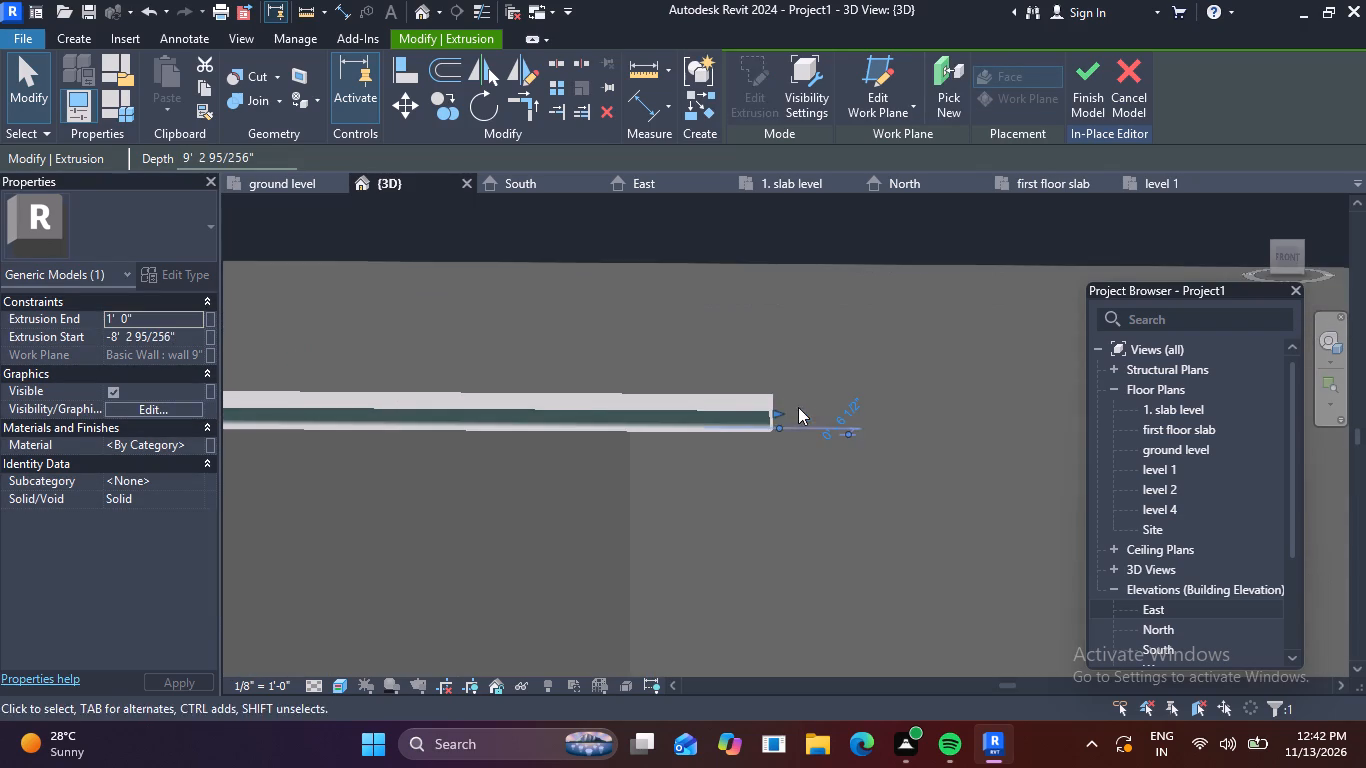
pyautogui.scroll(2, 770, 418)
pyautogui.moveTo(776, 412); pyautogui.dragTo(605, 409)
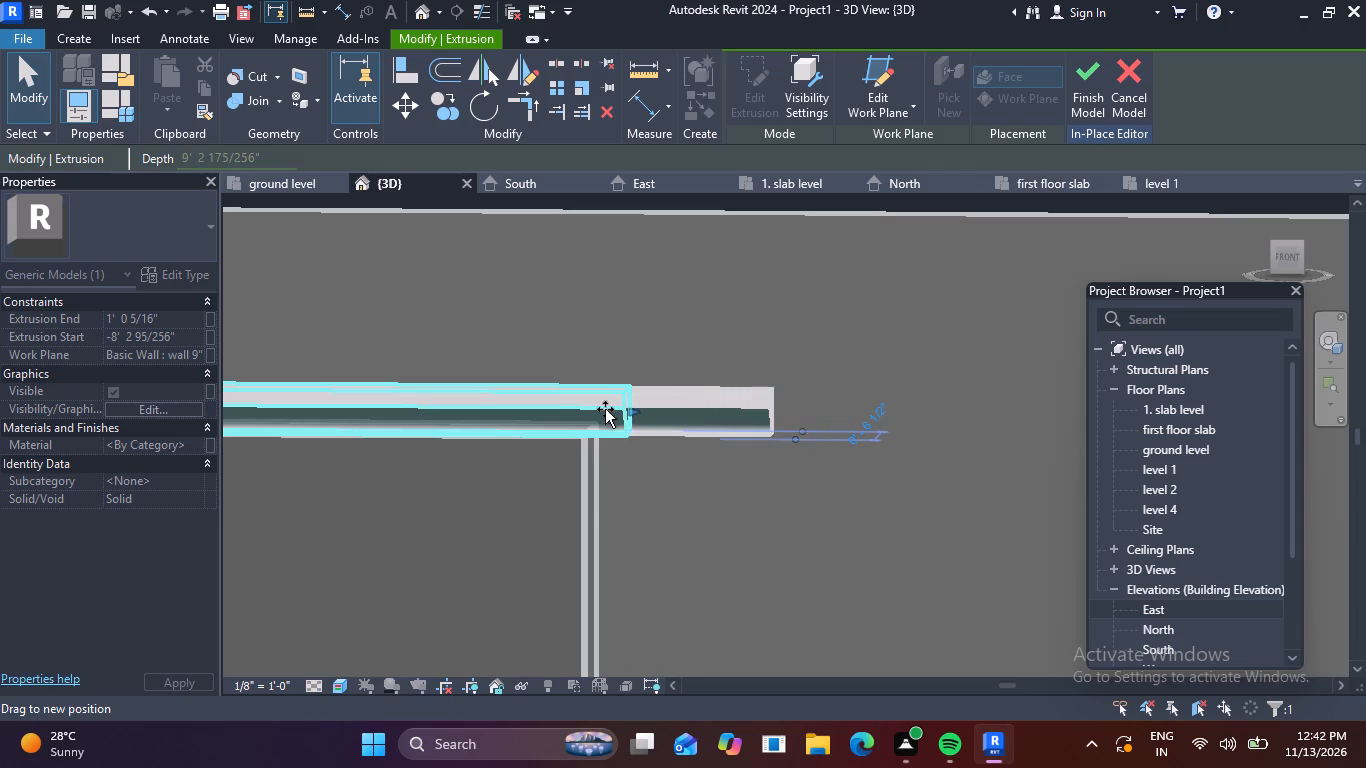
pyautogui.moveTo(605, 409); pyautogui.dragTo(593, 412)
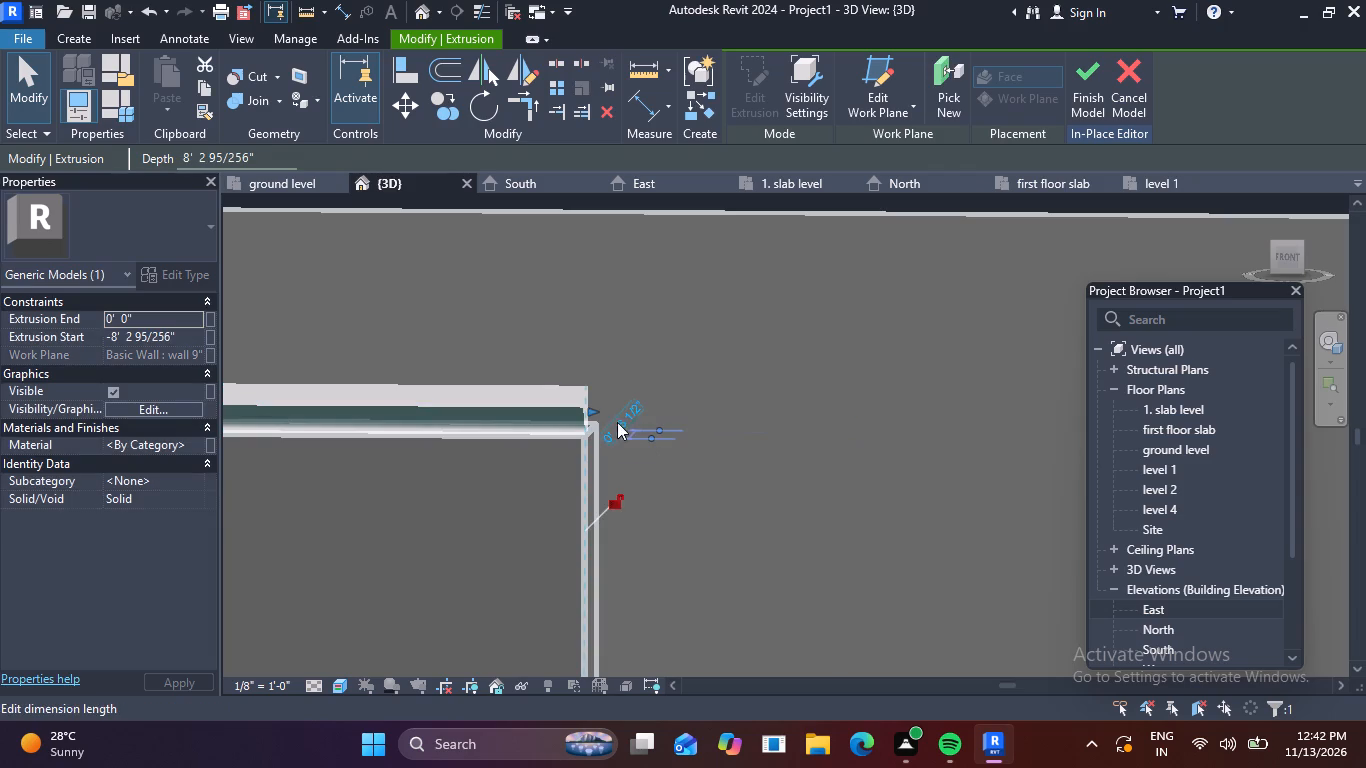
pyautogui.scroll(6, 584, 411)
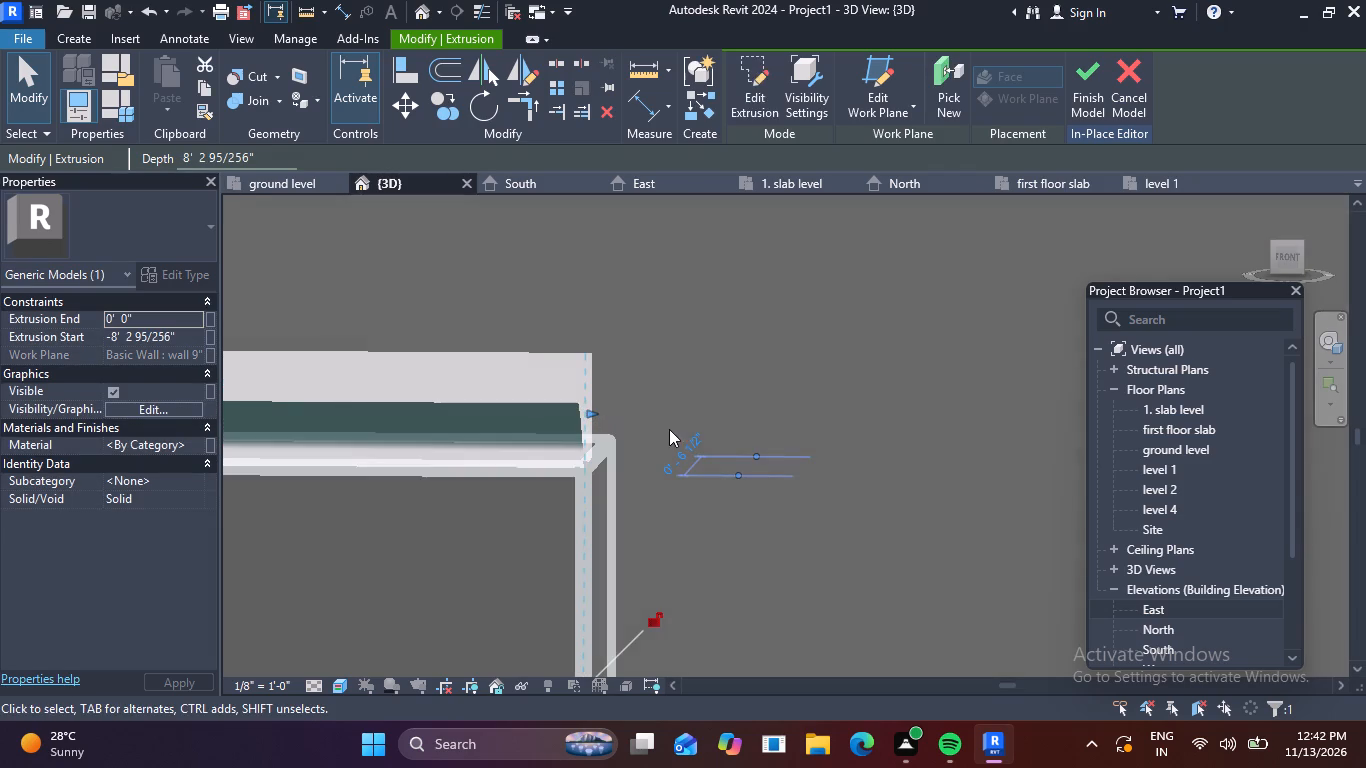
pyautogui.press('Escape')
pyautogui.press('Escape')
# Finish the in-place parapet moulding model.
pyautogui.scroll(-9, 693, 427)
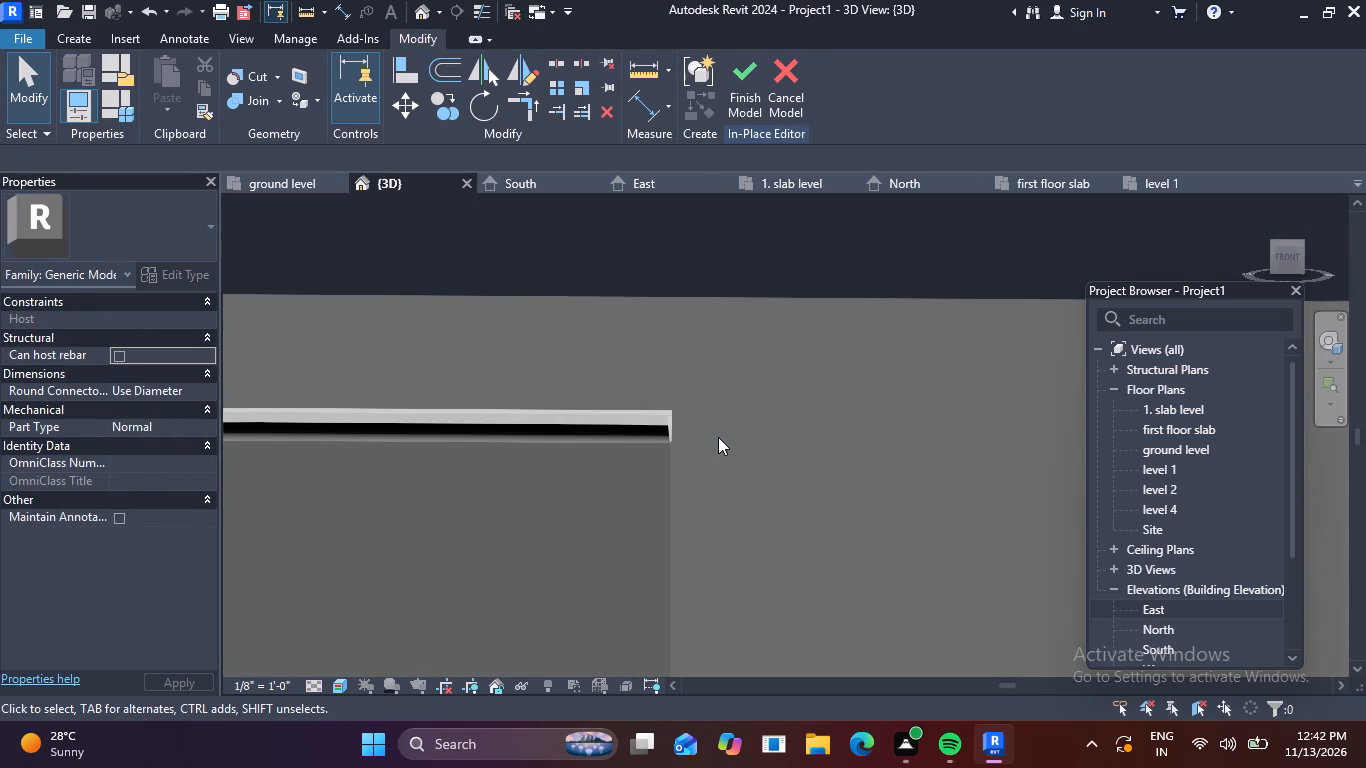
pyautogui.click(749, 81)
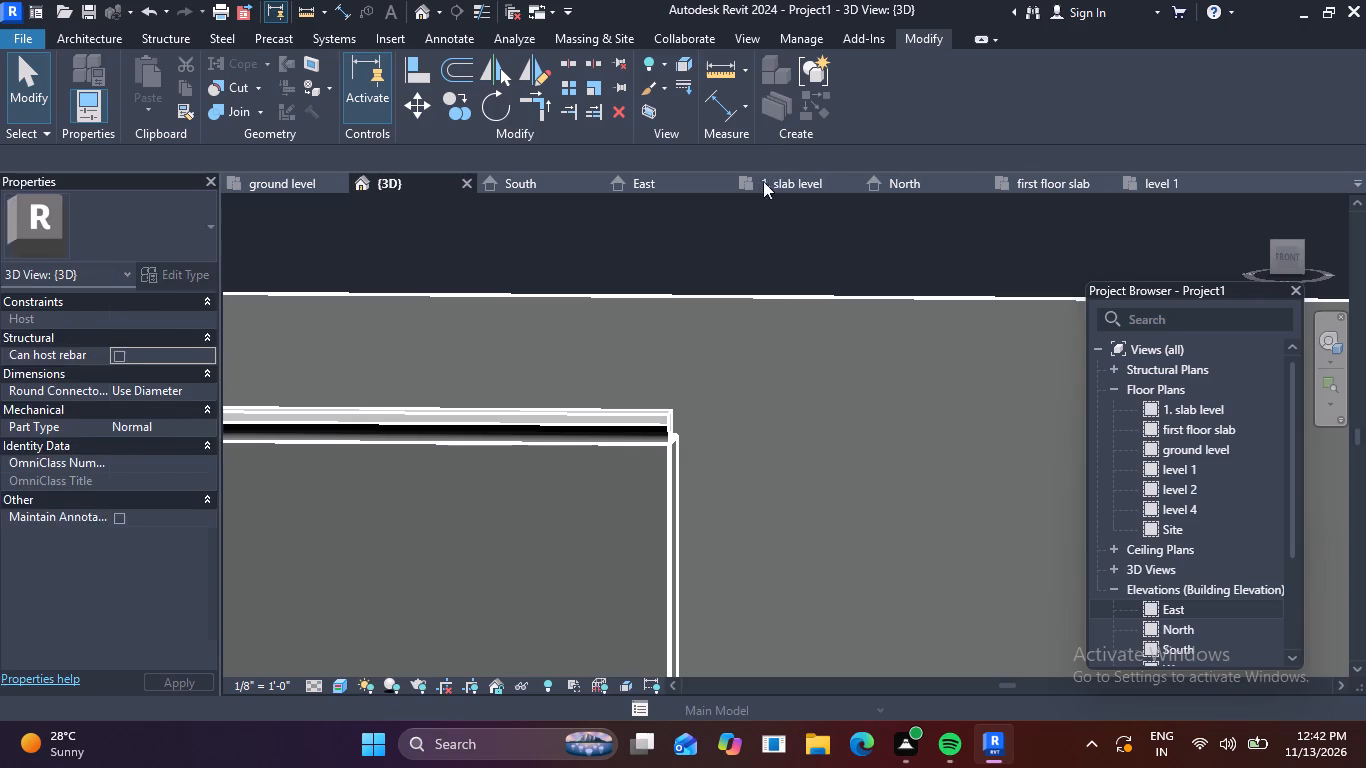
# Set the 3D view's visual style to Shaded.
pyautogui.scroll(-5, 588, 237)
pyautogui.scroll(-2, 756, 378)
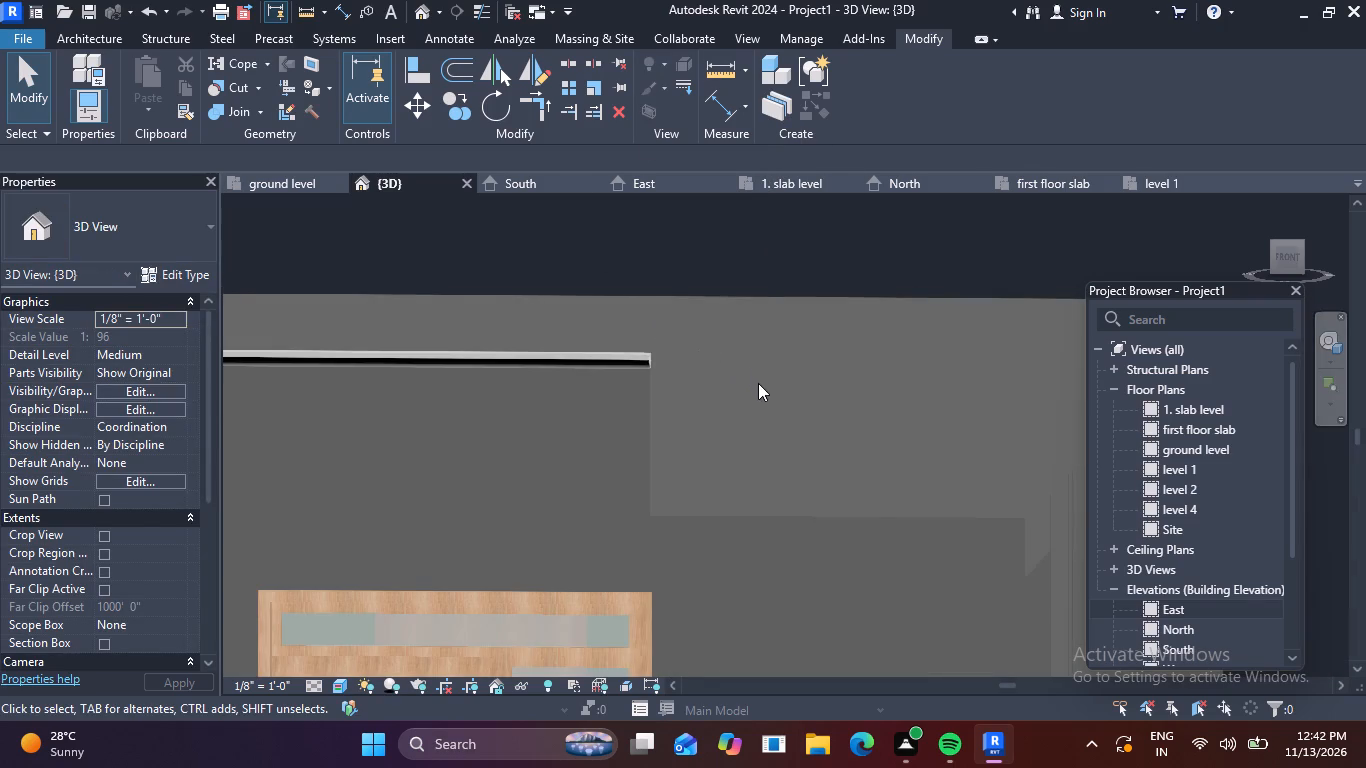
pyautogui.scroll(-1, 758, 383)
pyautogui.click(337, 679)
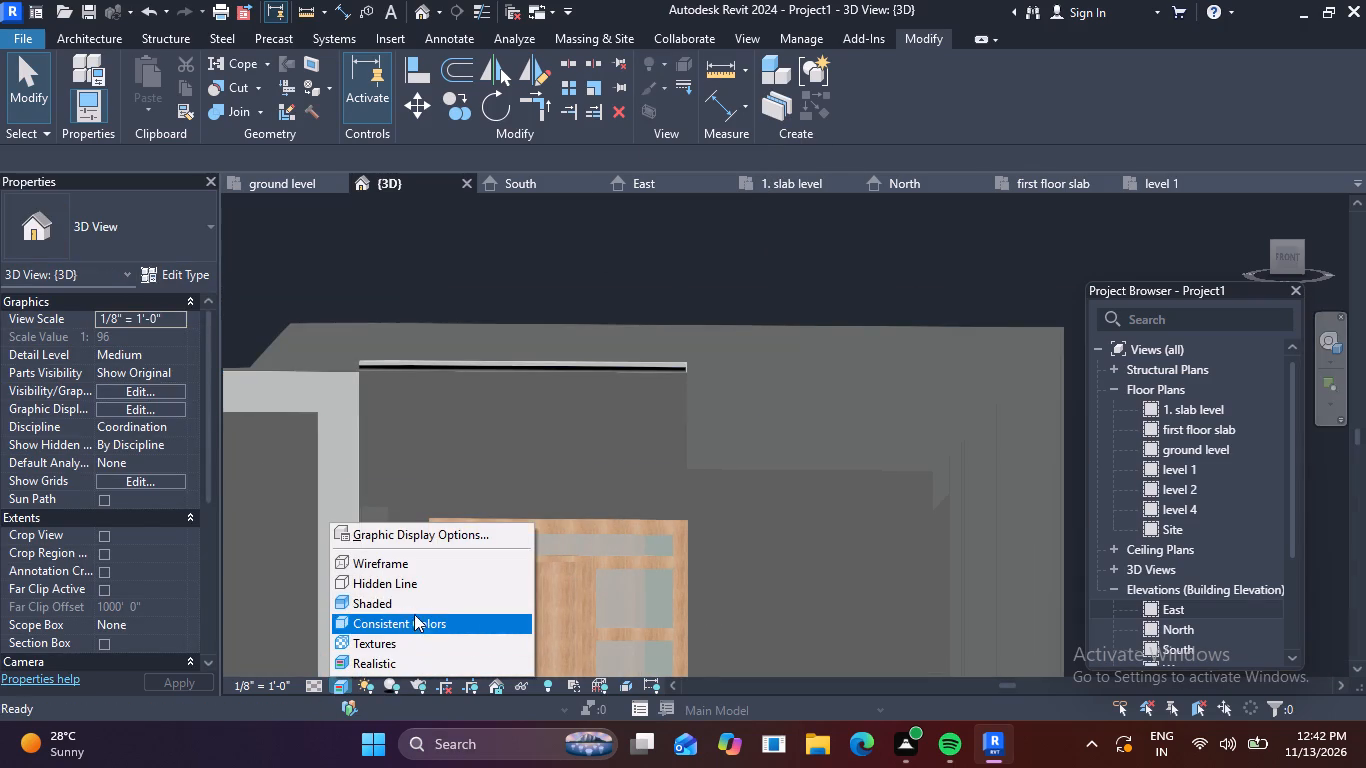
pyautogui.click(419, 603)
# Examine the finished parapet moulding from the front and side, focusing on its curved end profile at the wall corner.
pyautogui.scroll(-3, 650, 508)
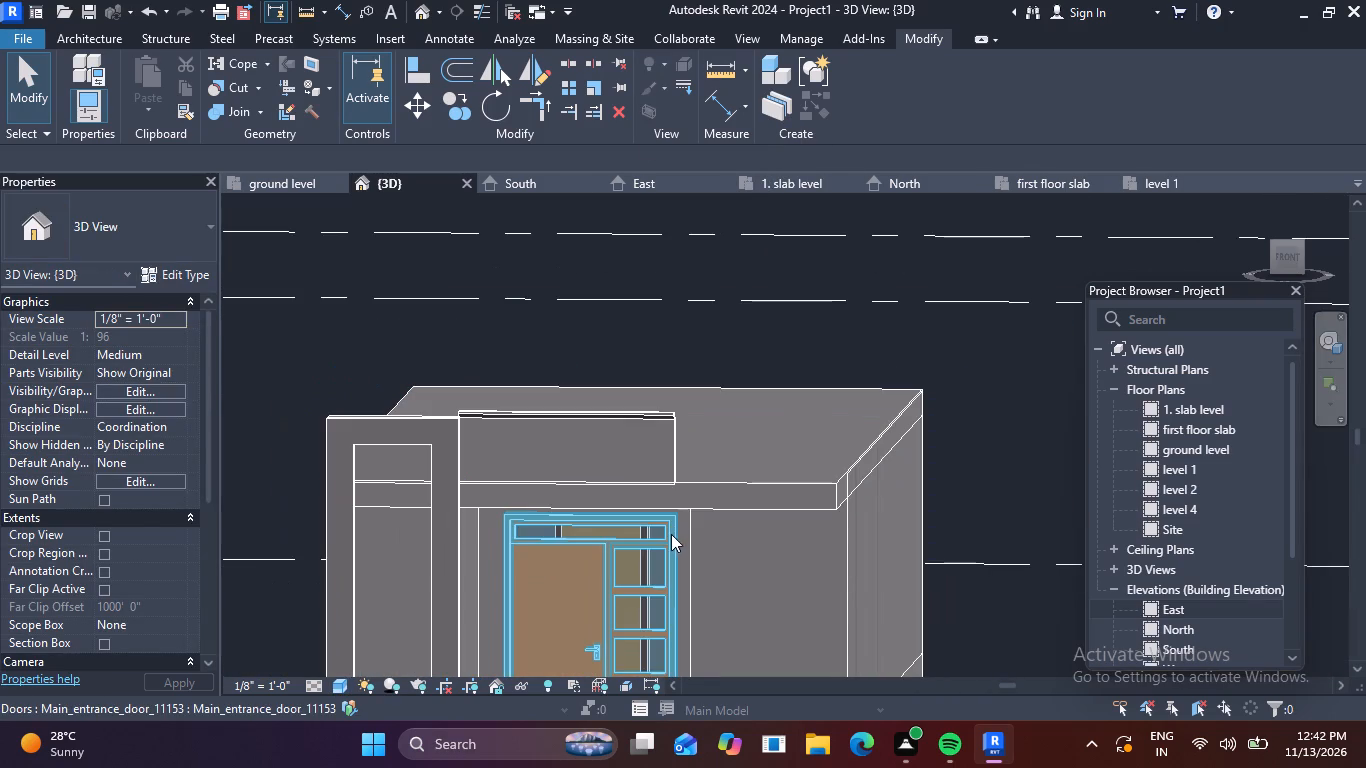
pyautogui.keyDown('shift'); pyautogui.moveTo(665, 528); pyautogui.dragTo(560, 512, button='middle'); pyautogui.keyUp('shift')
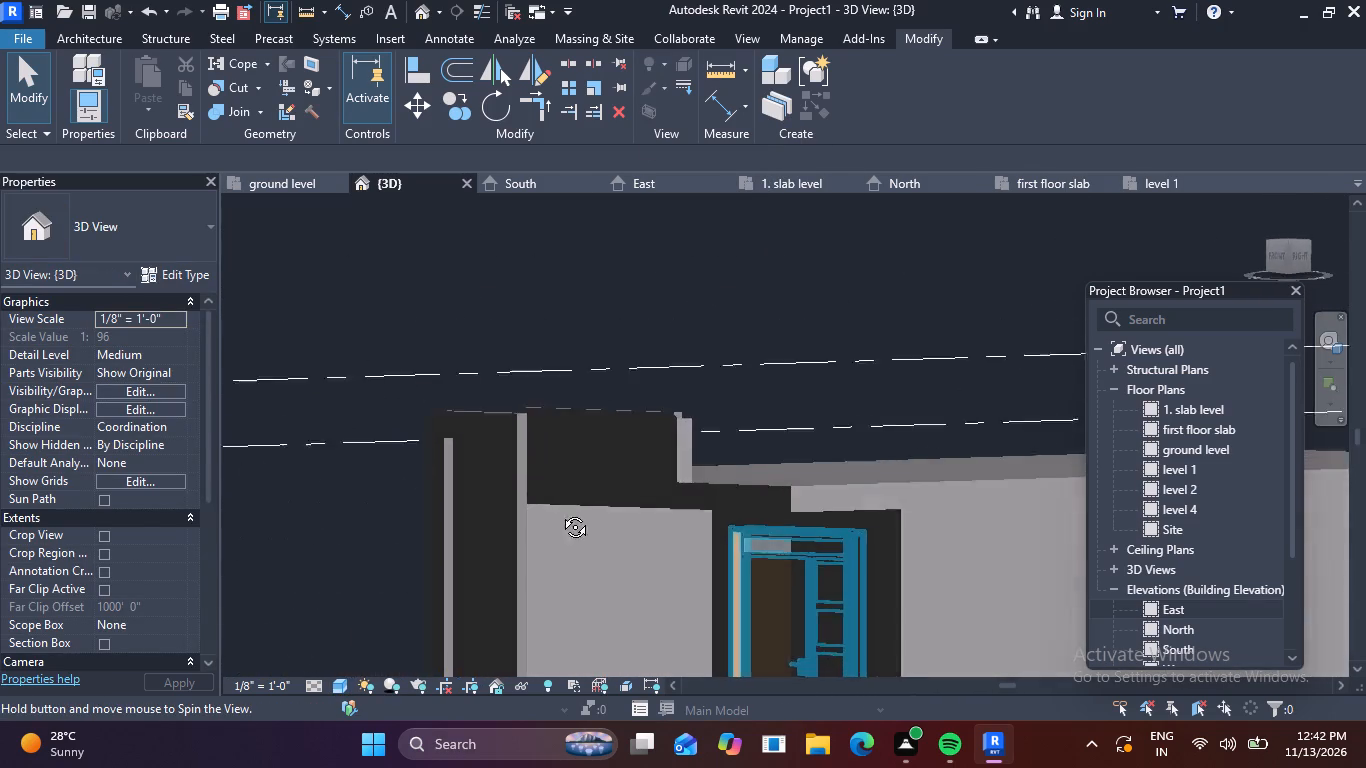
pyautogui.keyDown('shift'); pyautogui.moveTo(560, 512); pyautogui.dragTo(673, 492, button='middle'); pyautogui.keyUp('shift')
pyautogui.scroll(2, 642, 382)
pyautogui.keyDown('shift'); pyautogui.moveTo(754, 437); pyautogui.dragTo(719, 456, button='middle'); pyautogui.keyUp('shift')
pyautogui.keyDown('shift'); pyautogui.scroll(1, 754, 437); pyautogui.keyUp('shift')
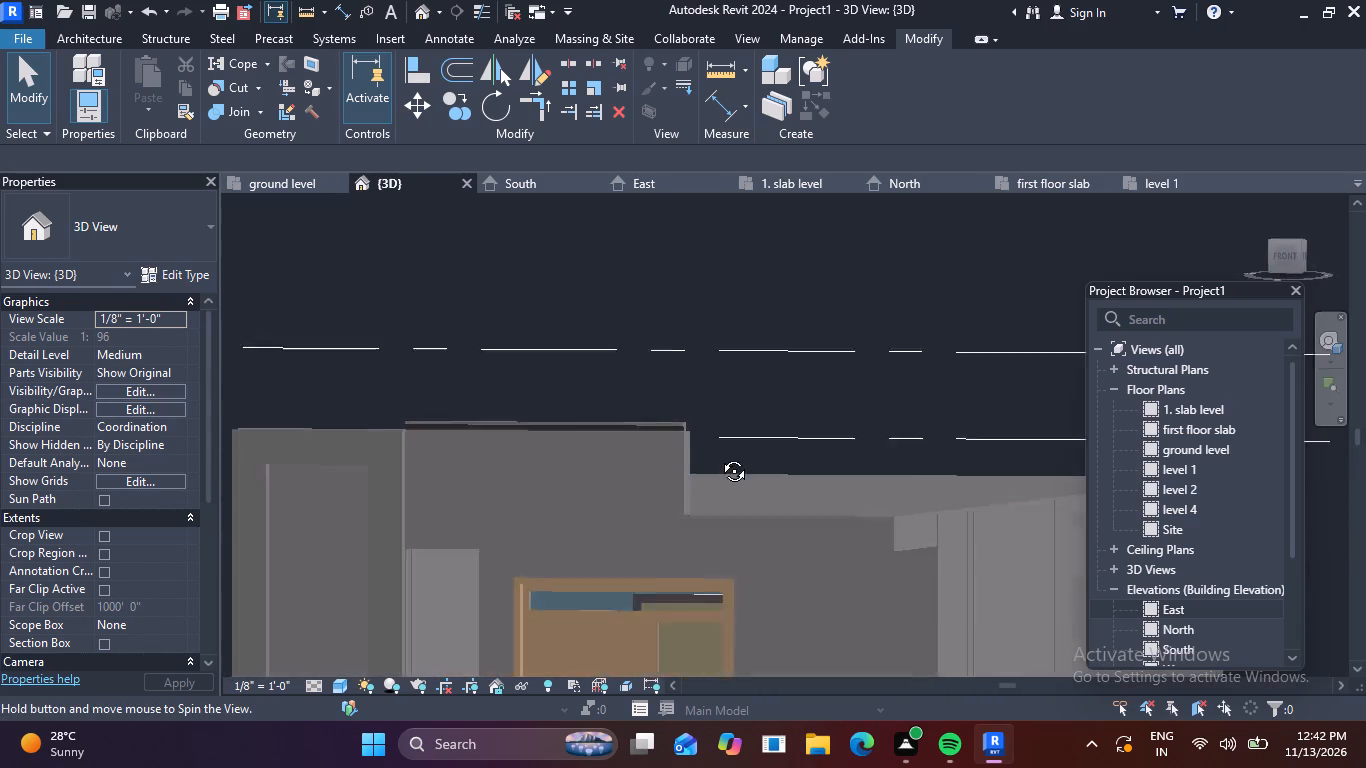
pyautogui.keyDown('shift'); pyautogui.moveTo(719, 456); pyautogui.dragTo(596, 467, button='middle'); pyautogui.keyUp('shift')
pyautogui.scroll(5, 672, 428)
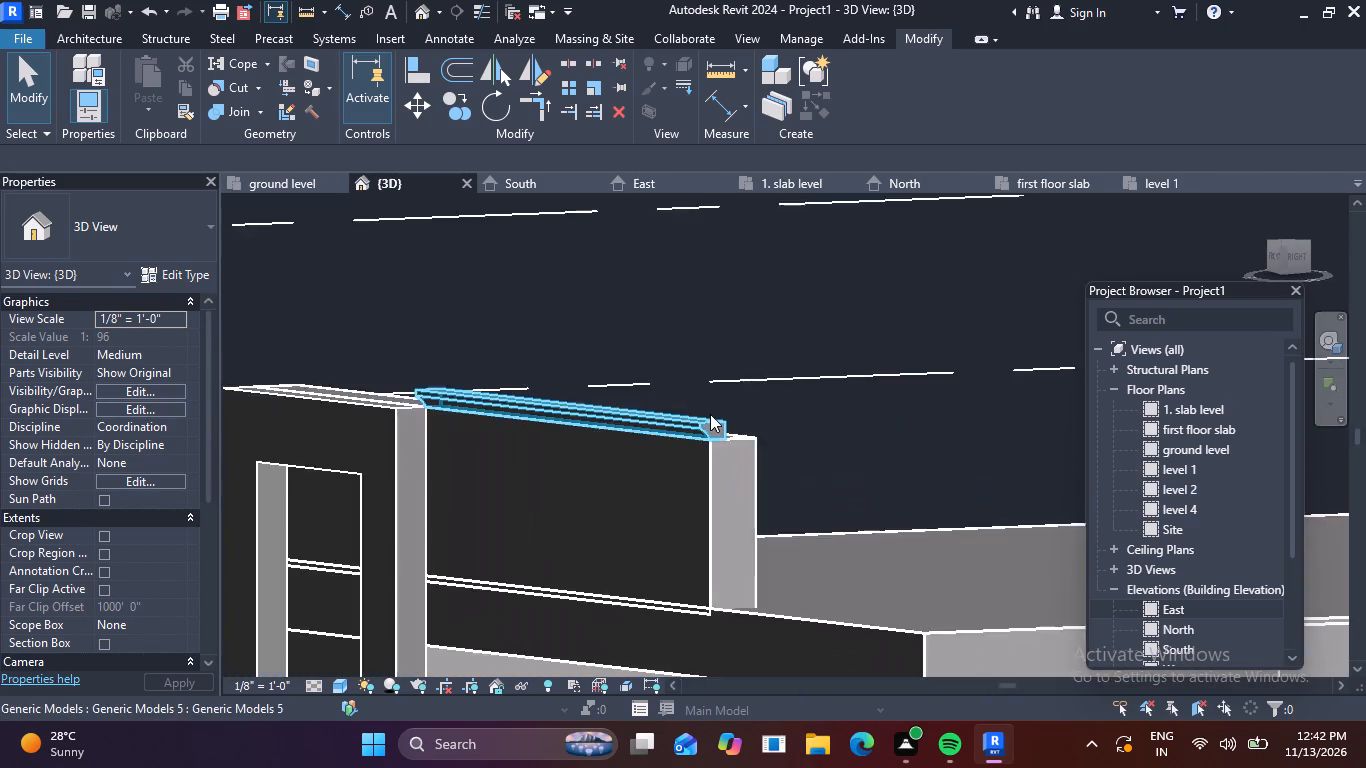
pyautogui.scroll(7, 710, 414)
pyautogui.keyDown('shift'); pyautogui.moveTo(900, 501); pyautogui.dragTo(820, 514, button='middle'); pyautogui.keyUp('shift')
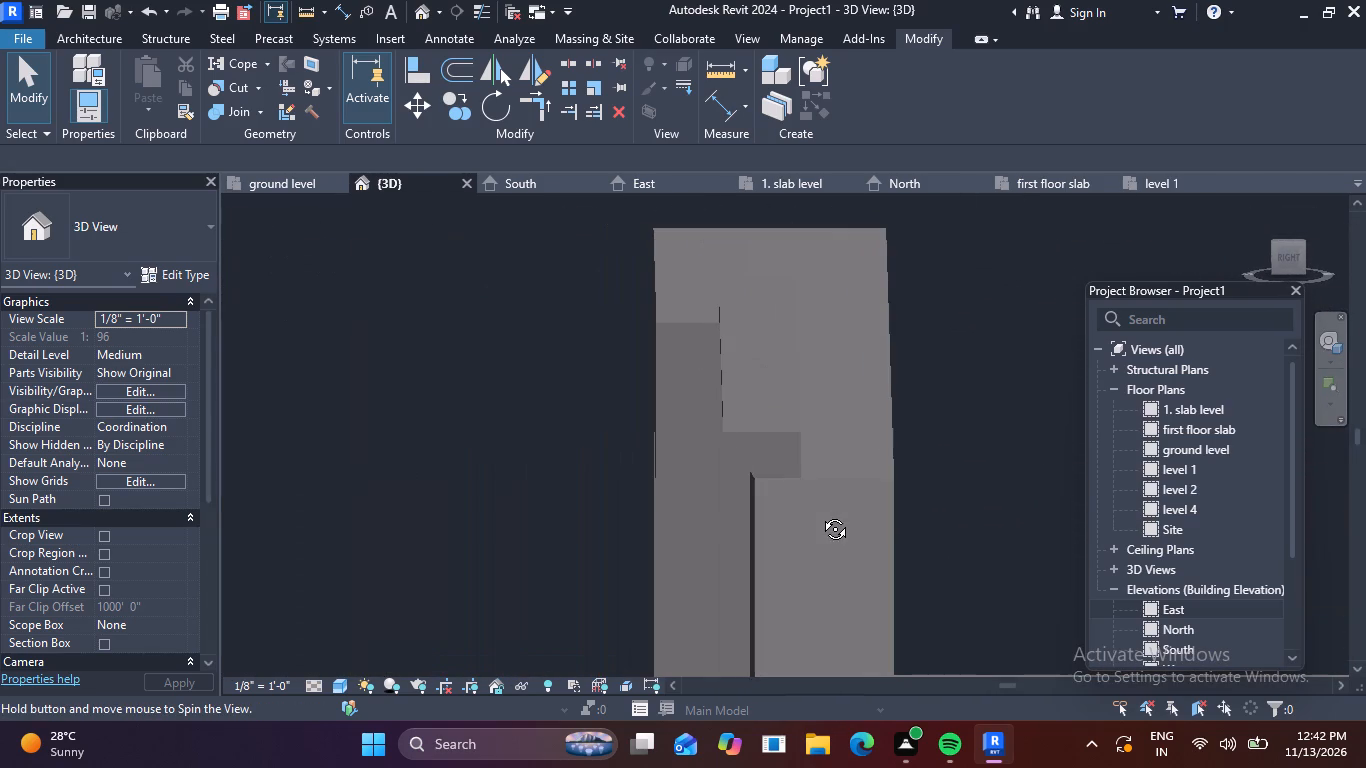
pyautogui.keyDown('shift'); pyautogui.moveTo(820, 514); pyautogui.dragTo(959, 516, button='middle'); pyautogui.keyUp('shift')
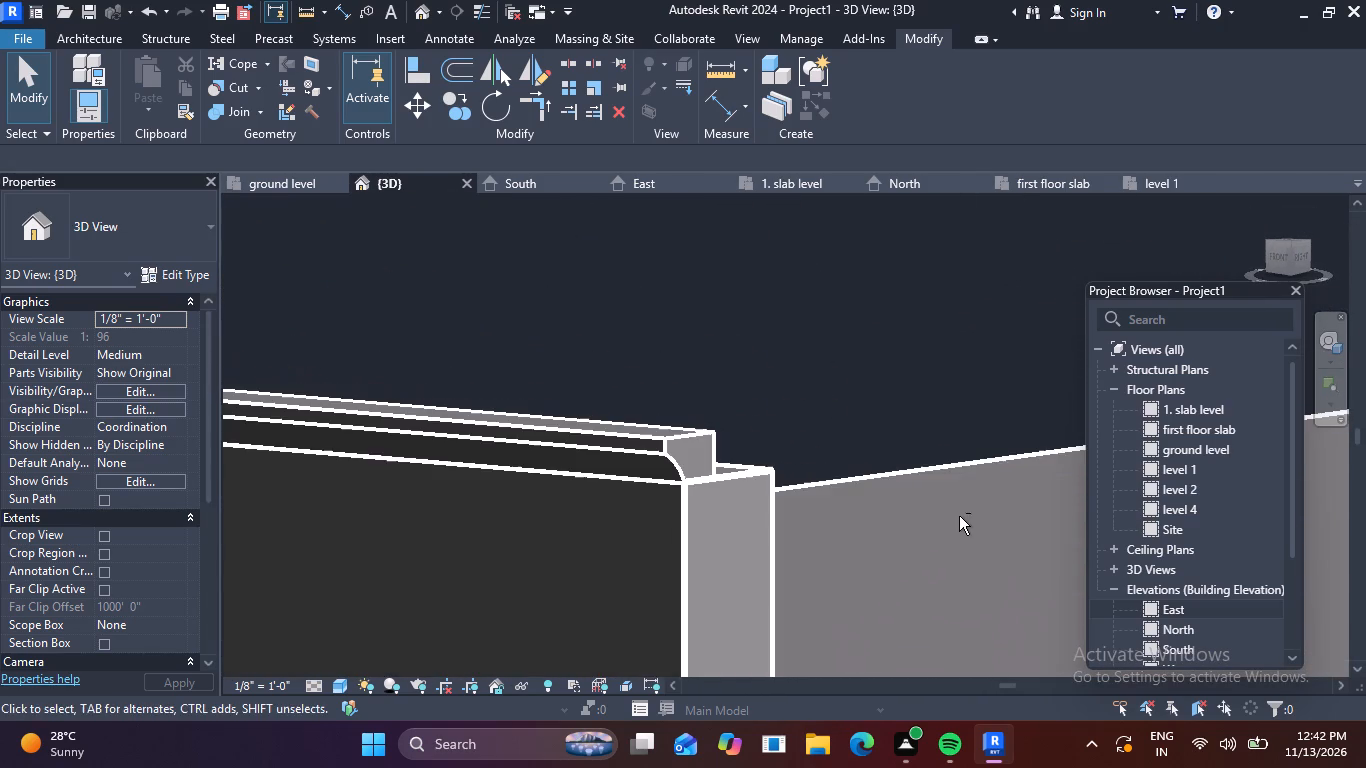
# Start another in-place model component for the house's front facade.
pyautogui.scroll(-9, 740, 514)
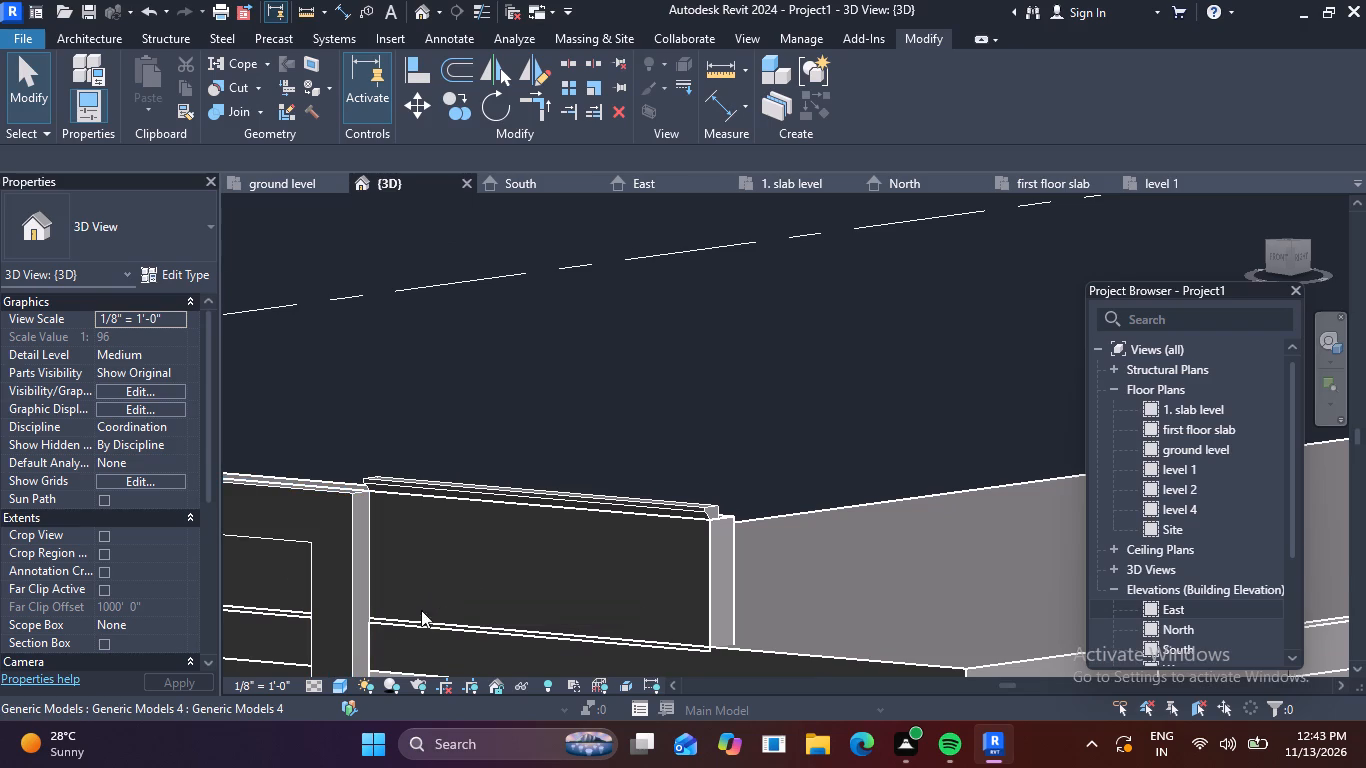
pyautogui.scroll(-5, 475, 563)
pyautogui.scroll(-2, 555, 580)
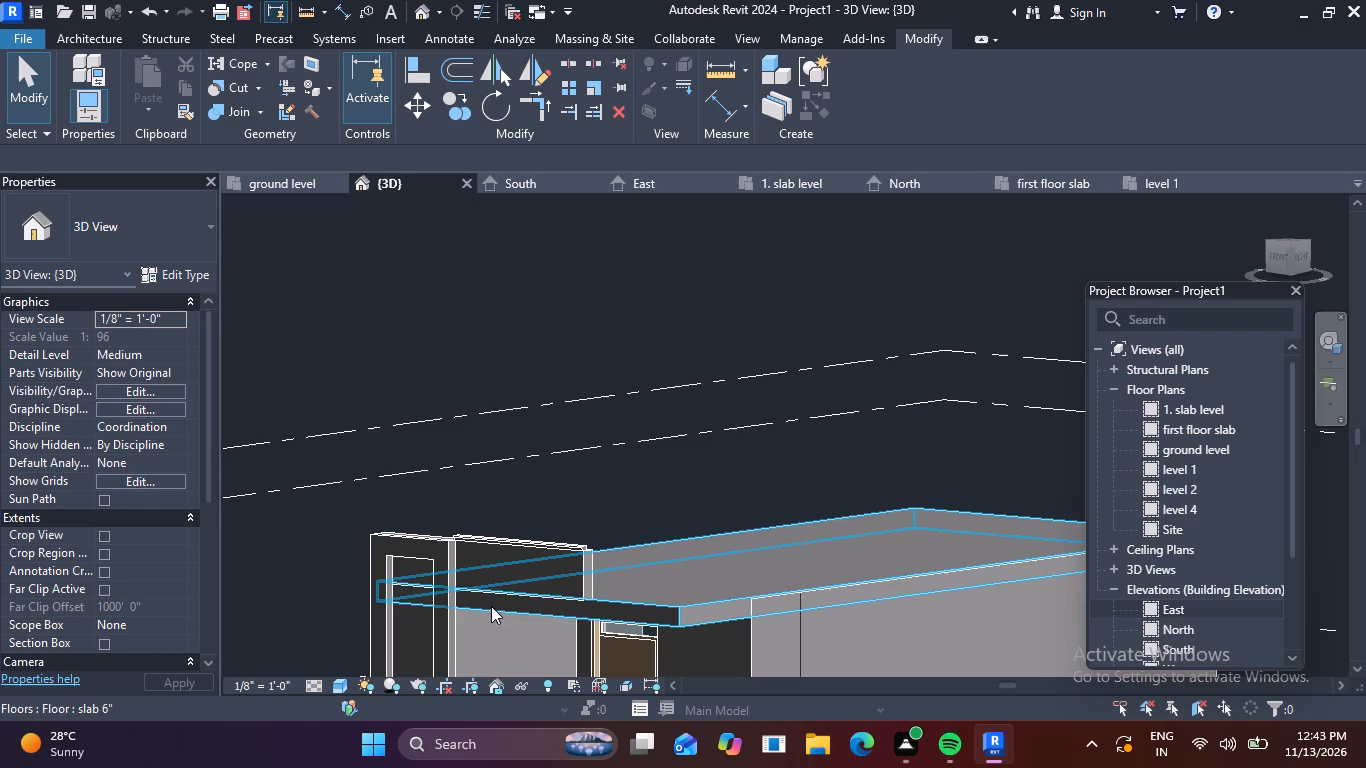
pyautogui.scroll(5, 494, 608)
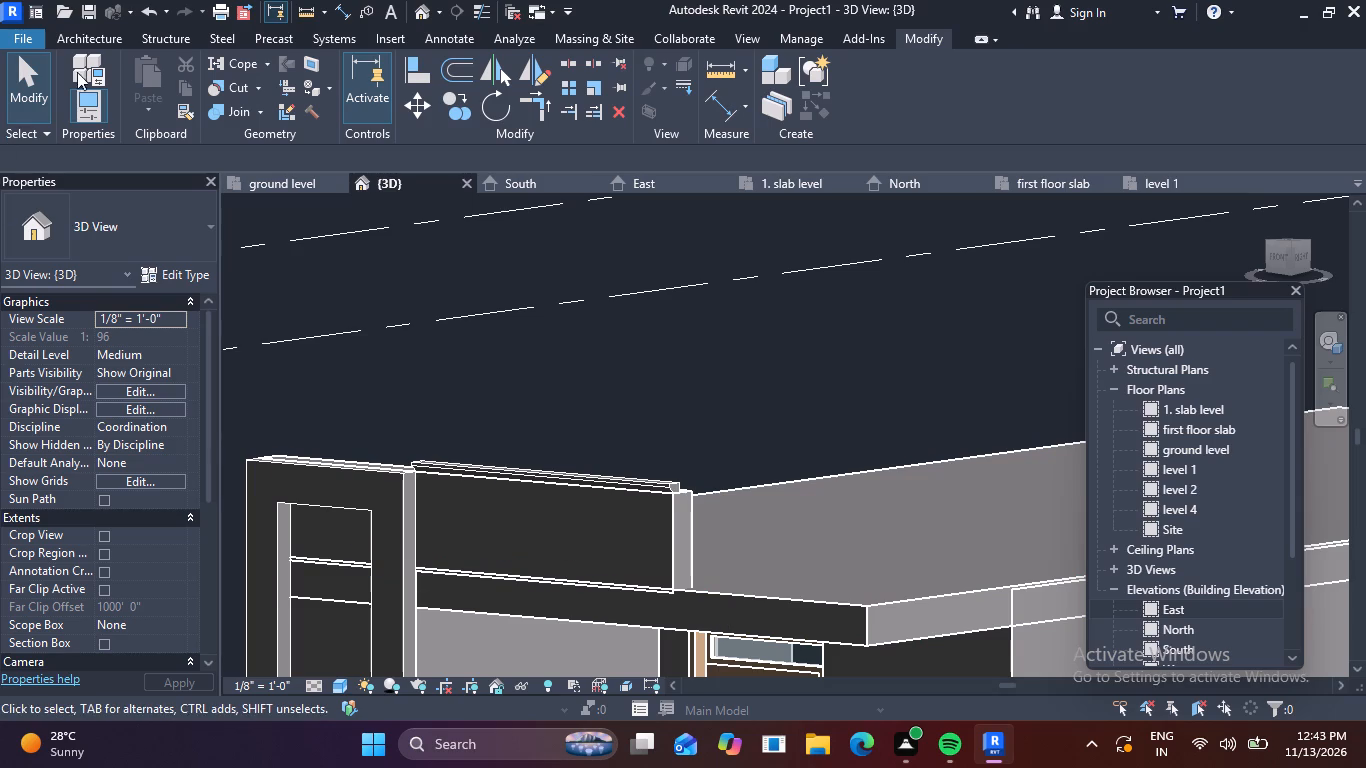
pyautogui.click(105, 35)
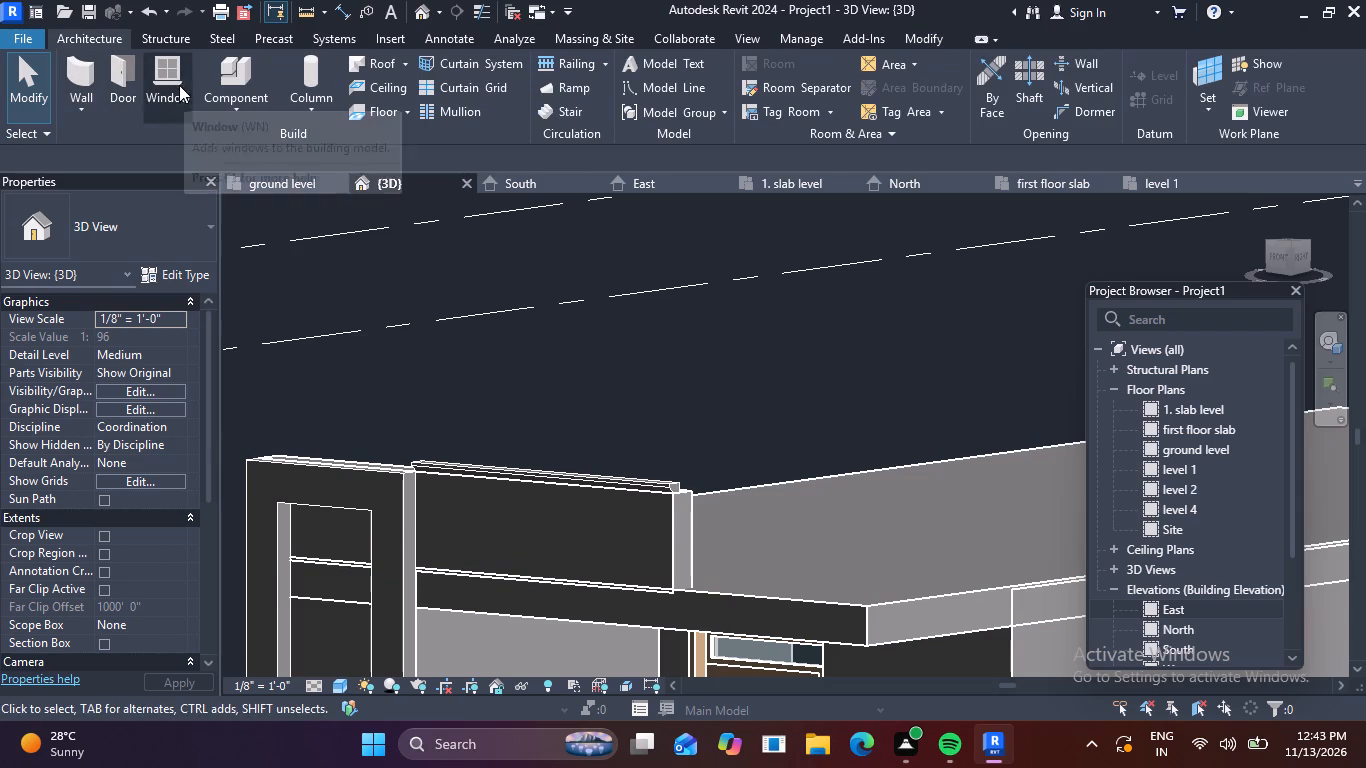
pyautogui.click(243, 98)
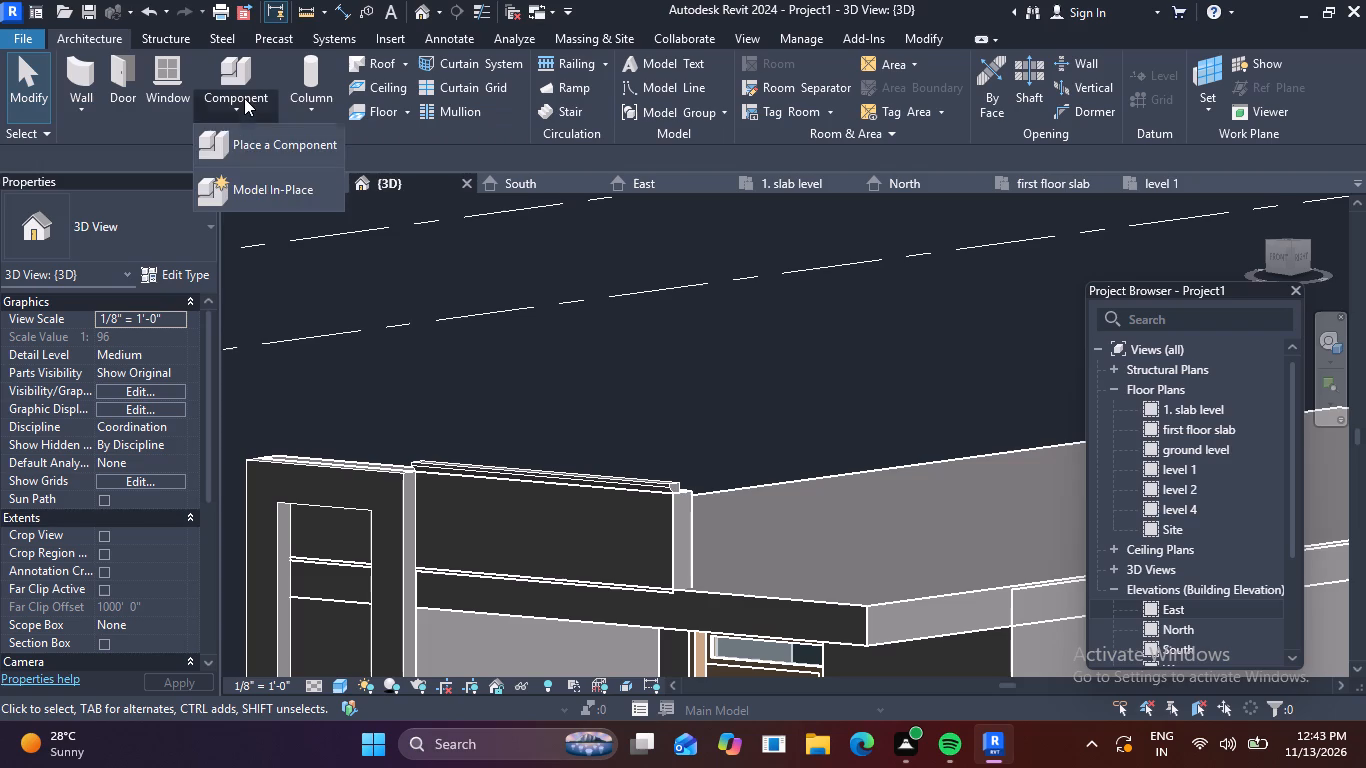
pyautogui.click(249, 188)
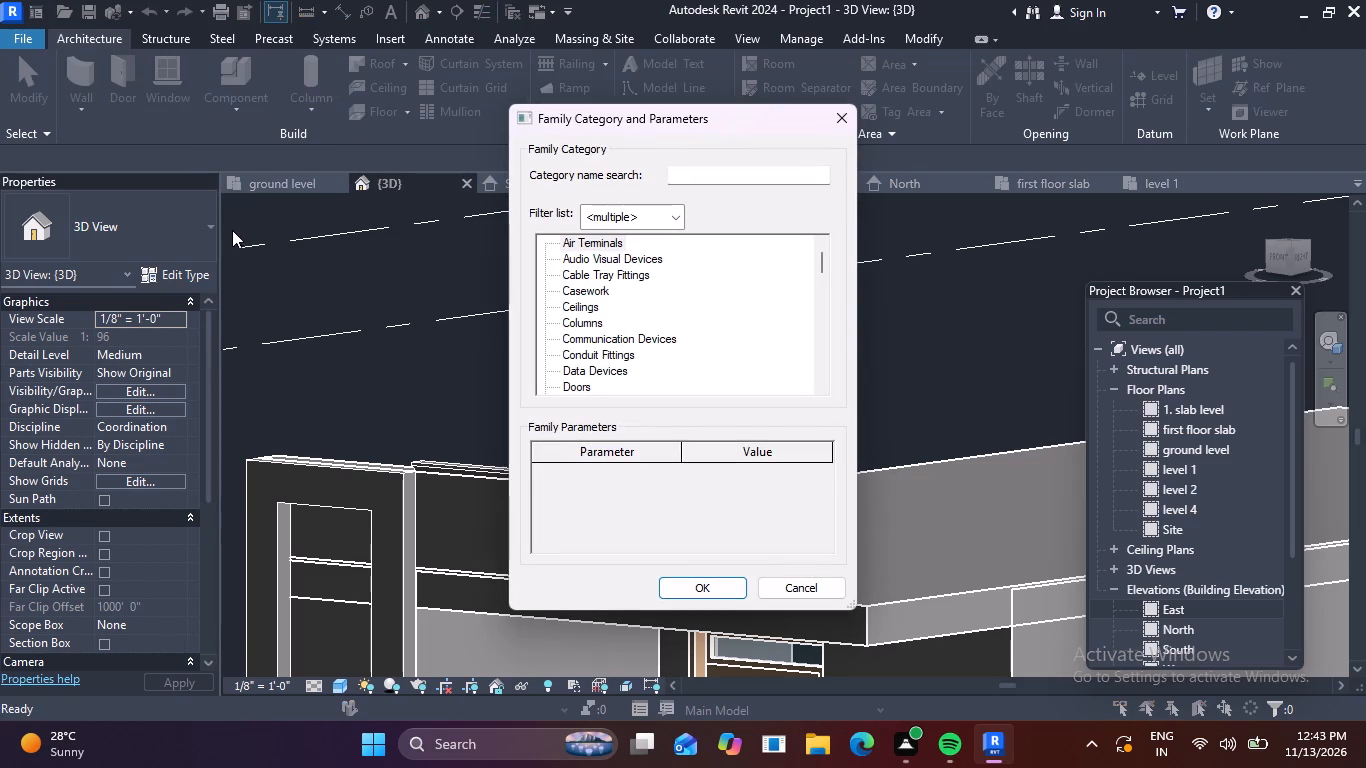
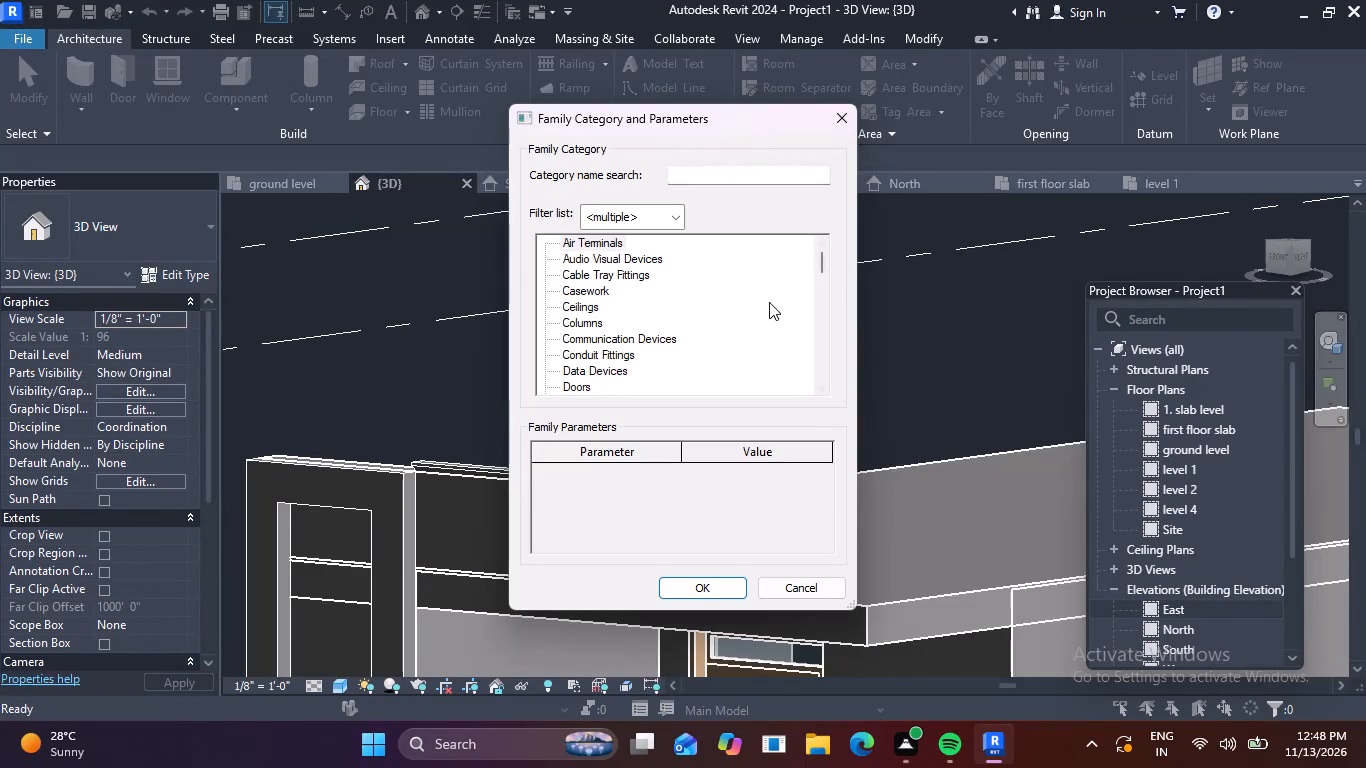
# Create an in-place component in the Generic Models category, accepting the suggested name.
pyautogui.scroll(-2, 715, 305)
pyautogui.scroll(-2, 600, 332)
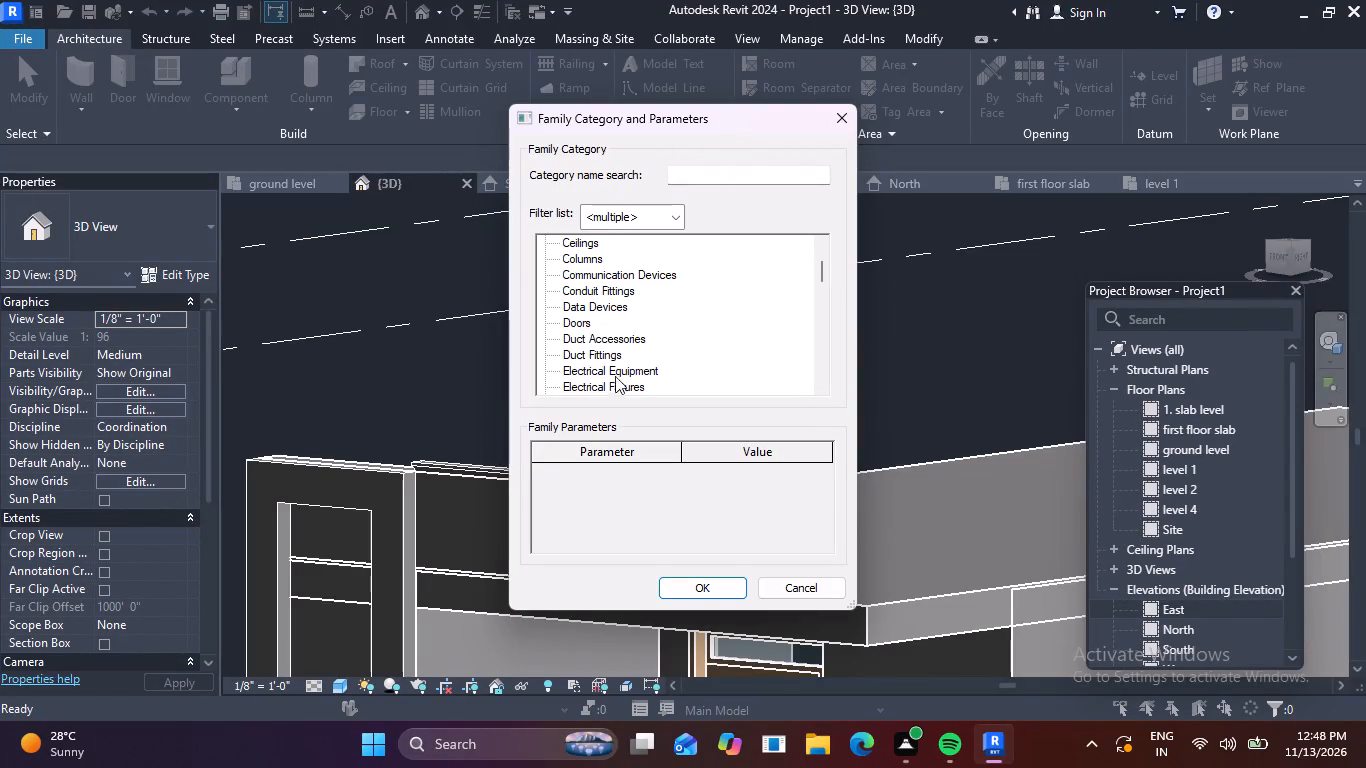
pyautogui.scroll(-6, 612, 357)
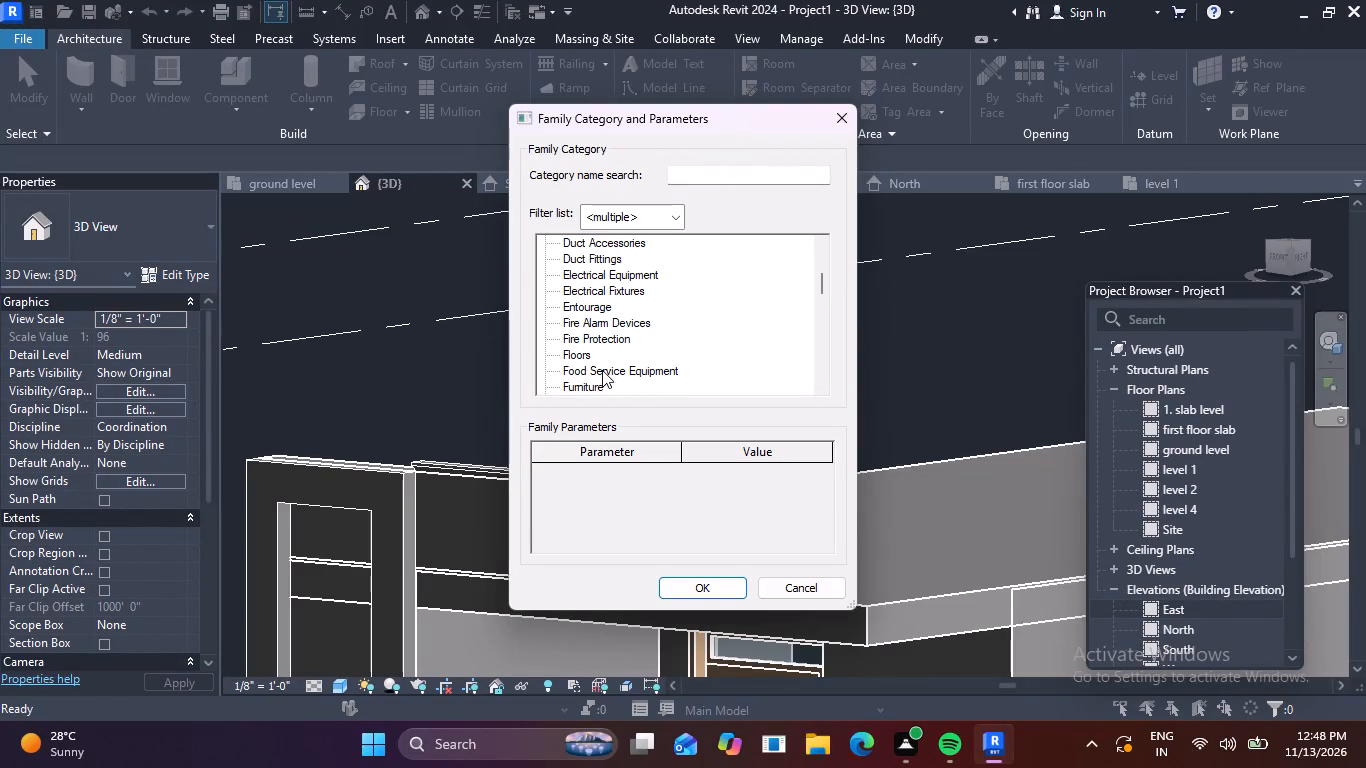
pyautogui.scroll(-3, 590, 362)
pyautogui.click(616, 369)
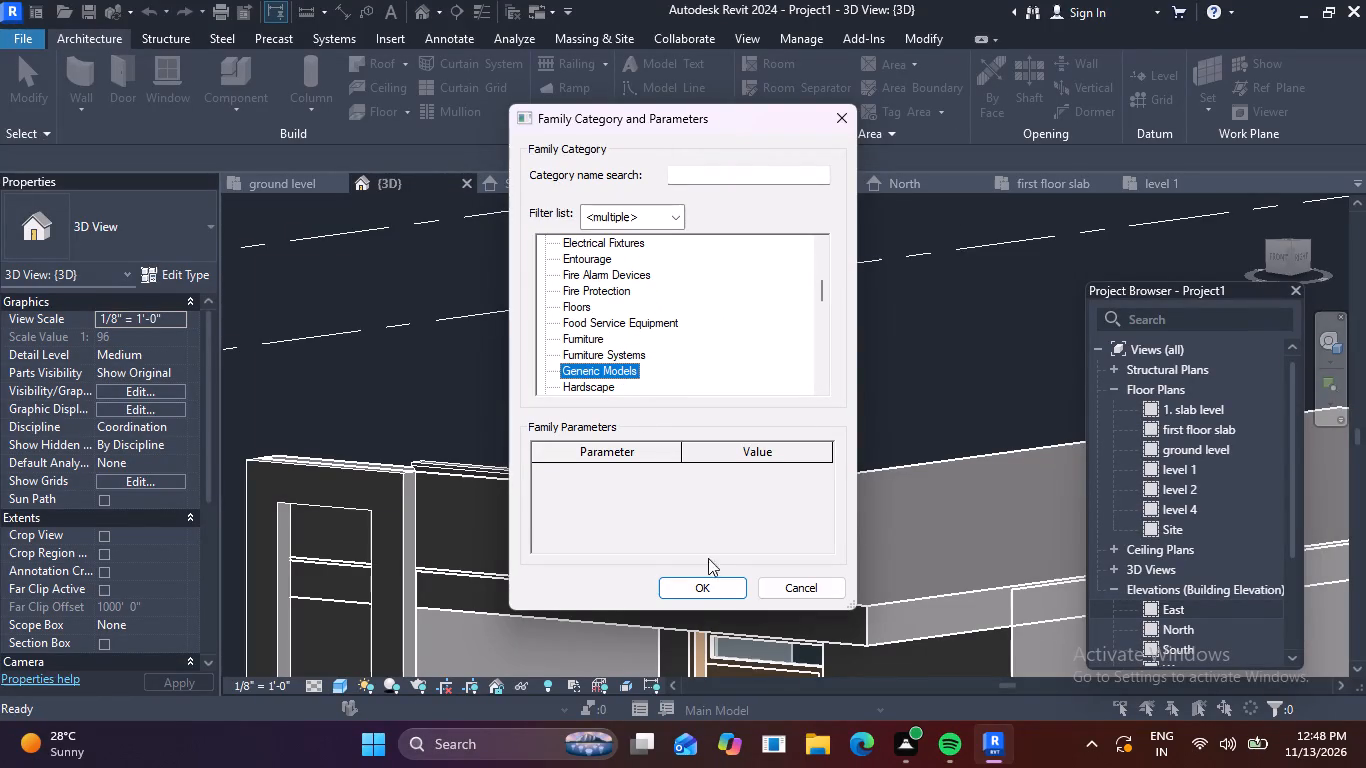
pyautogui.click(701, 594)
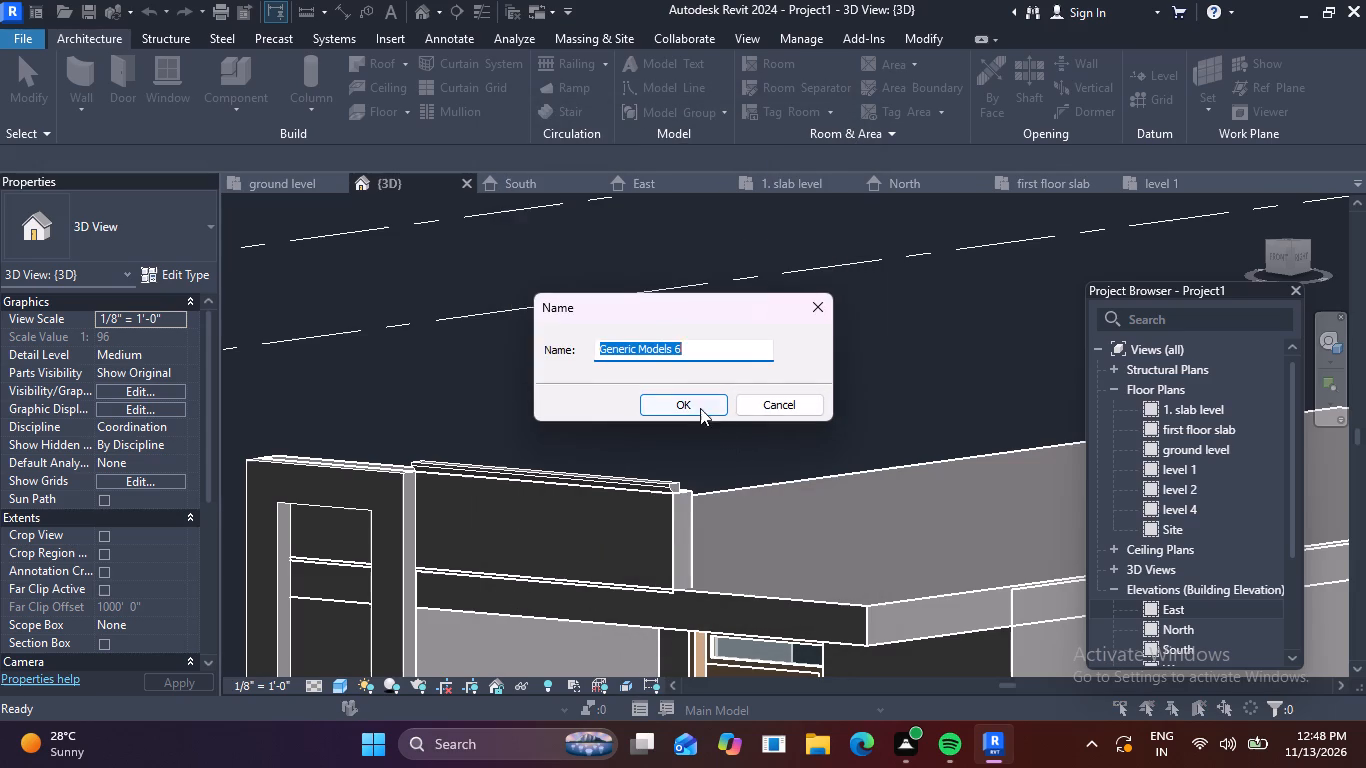
pyautogui.click(699, 407)
# Start an extrusion and pick the front face of the slab above the entrance as its work plane.
pyautogui.click(179, 77)
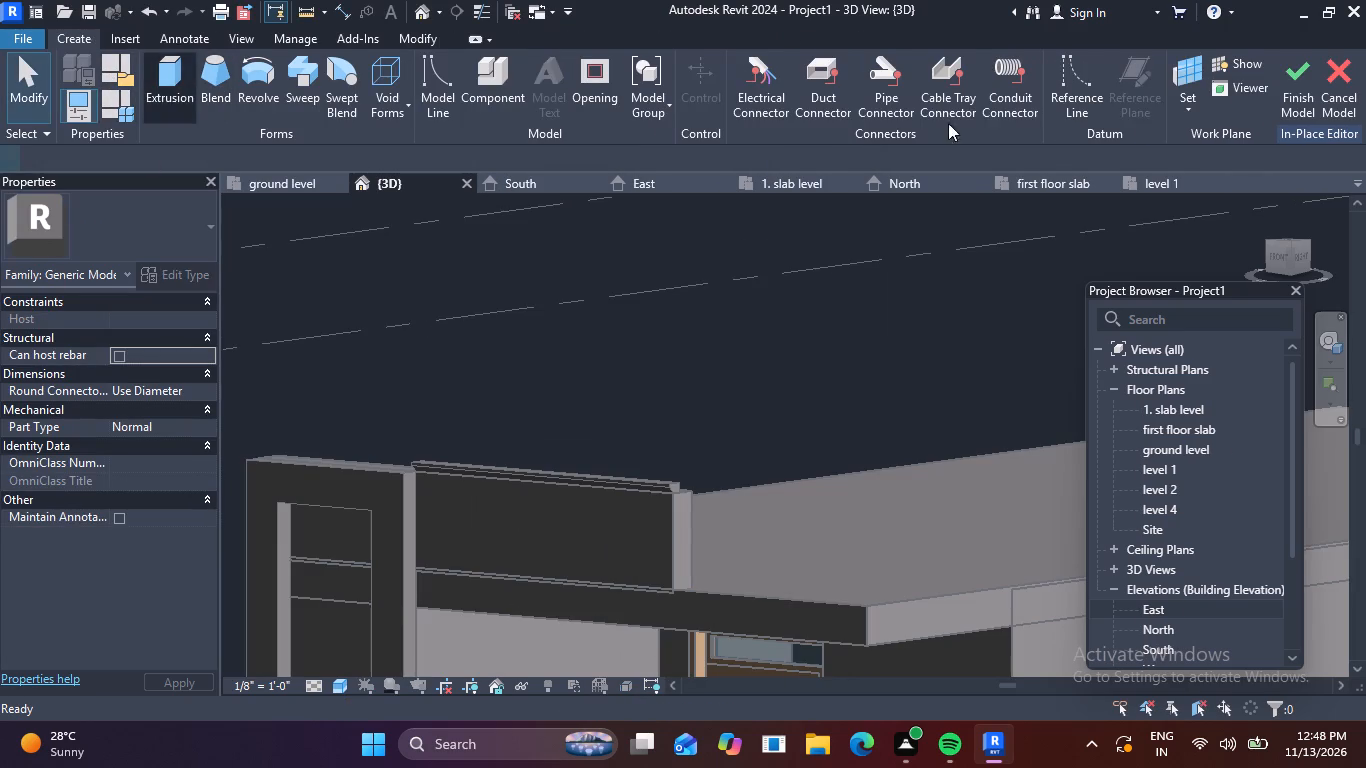
pyautogui.click(933, 106)
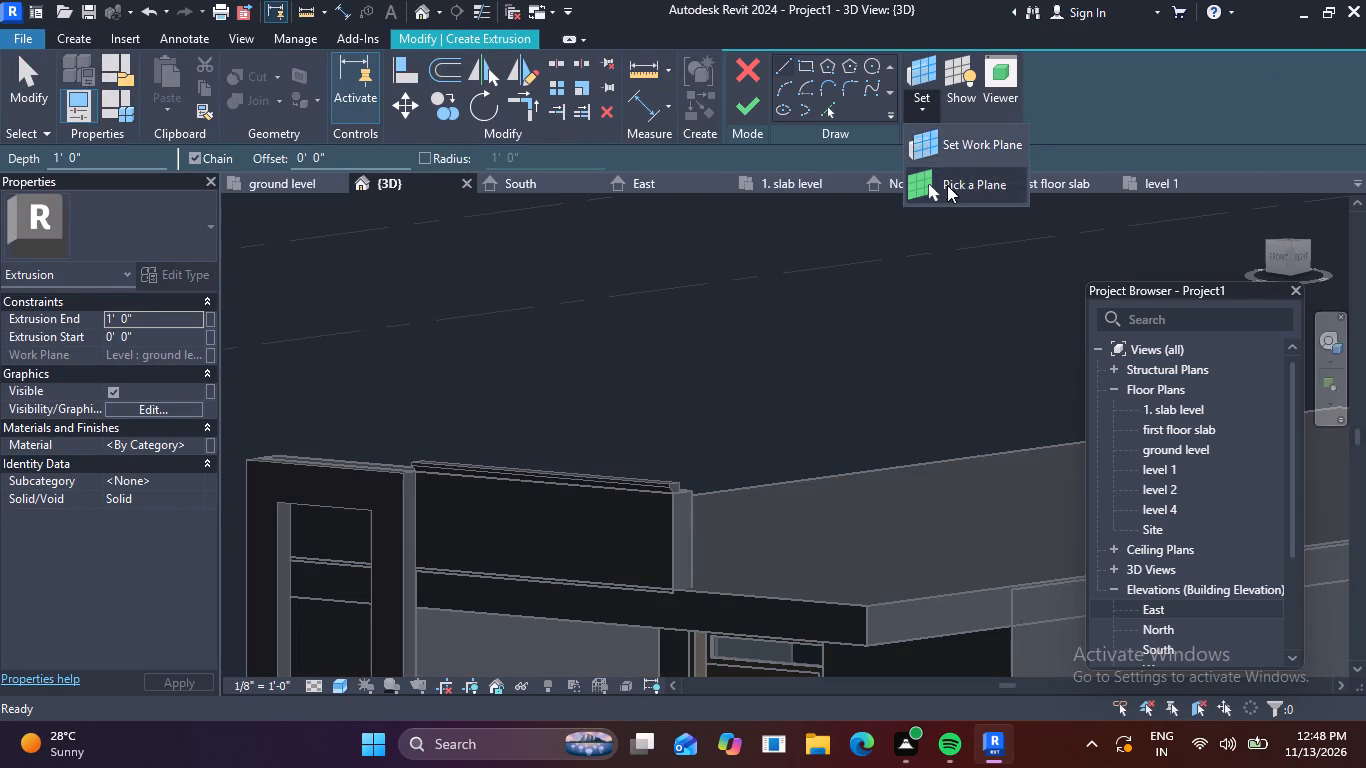
pyautogui.click(947, 185)
pyautogui.click(708, 597)
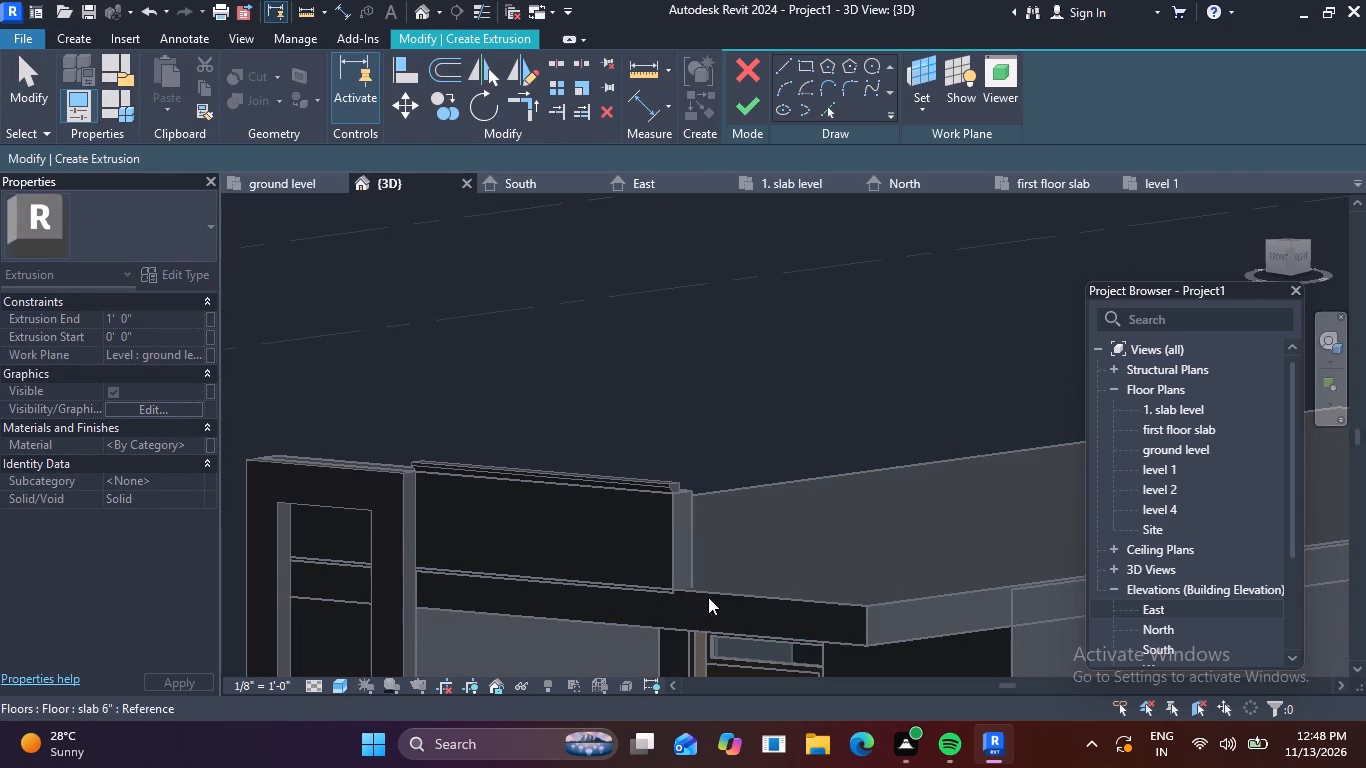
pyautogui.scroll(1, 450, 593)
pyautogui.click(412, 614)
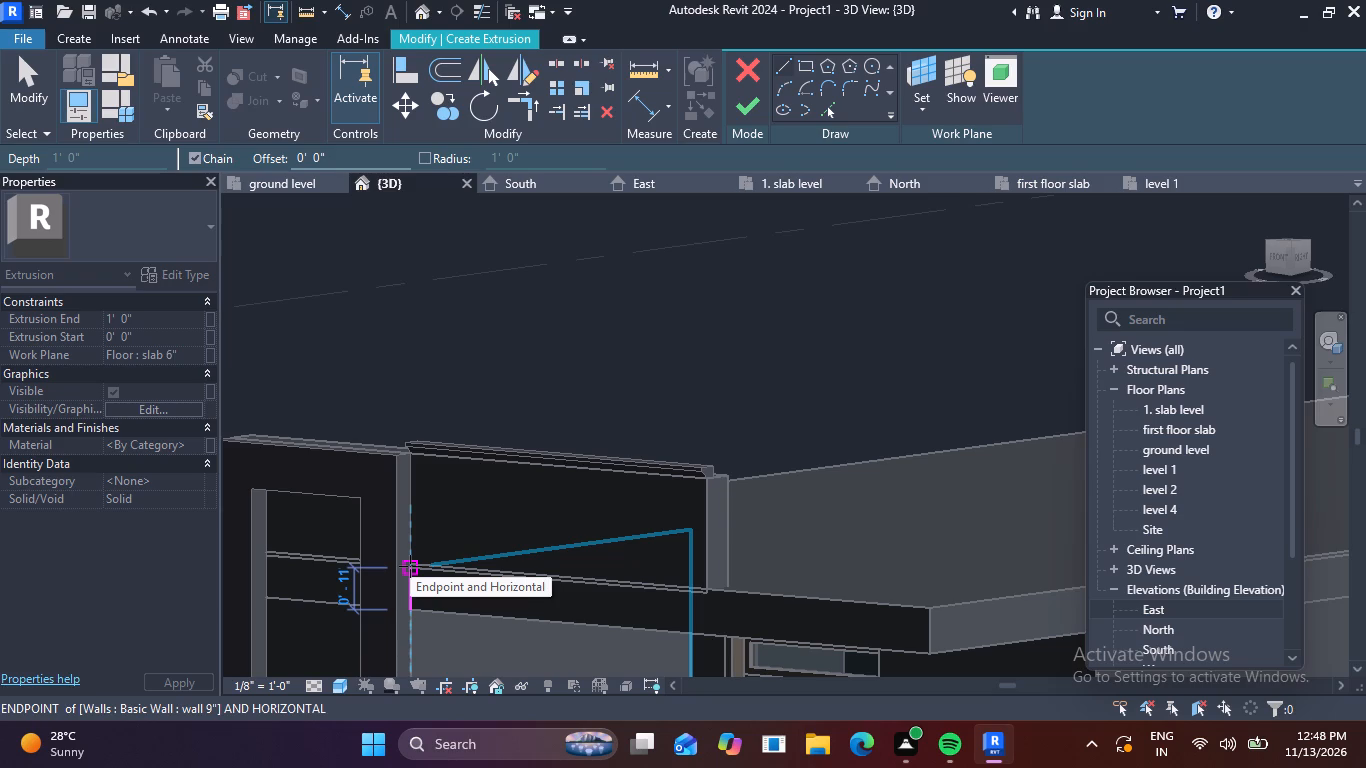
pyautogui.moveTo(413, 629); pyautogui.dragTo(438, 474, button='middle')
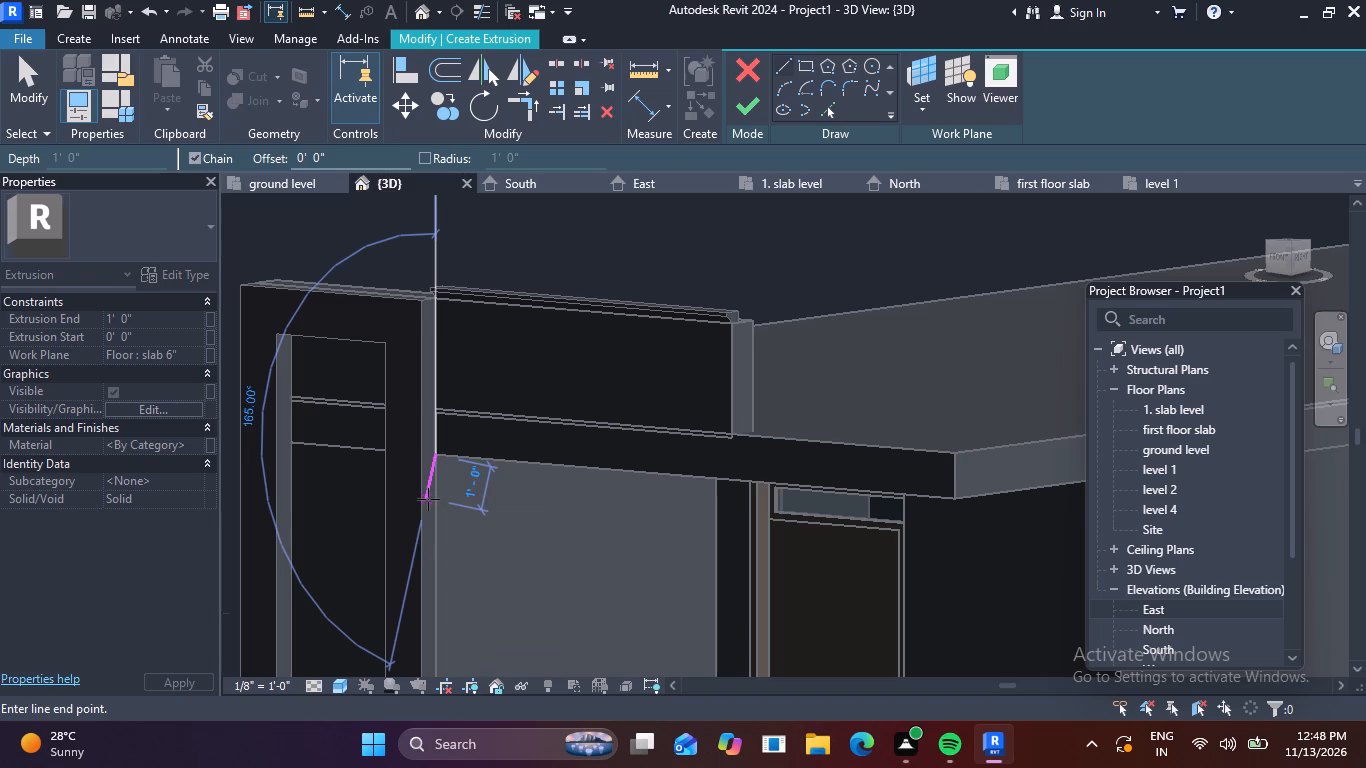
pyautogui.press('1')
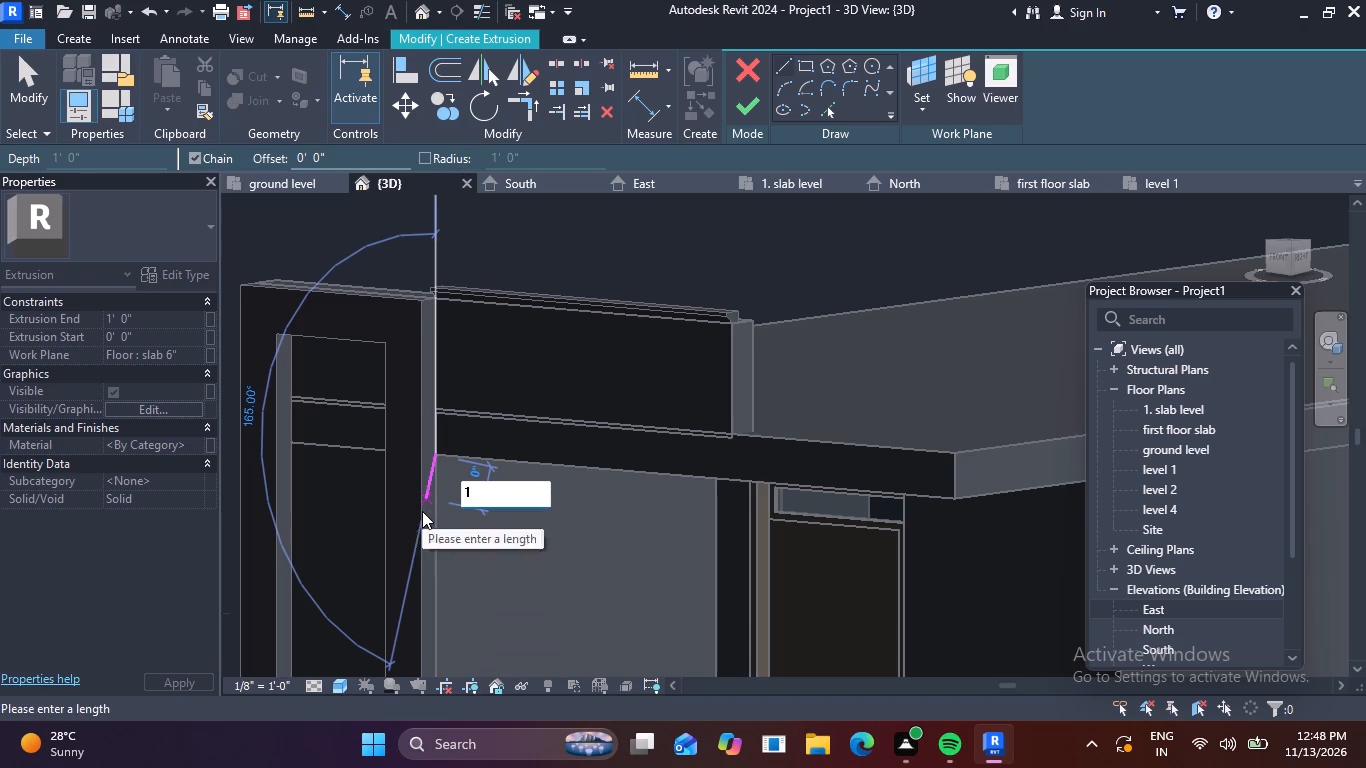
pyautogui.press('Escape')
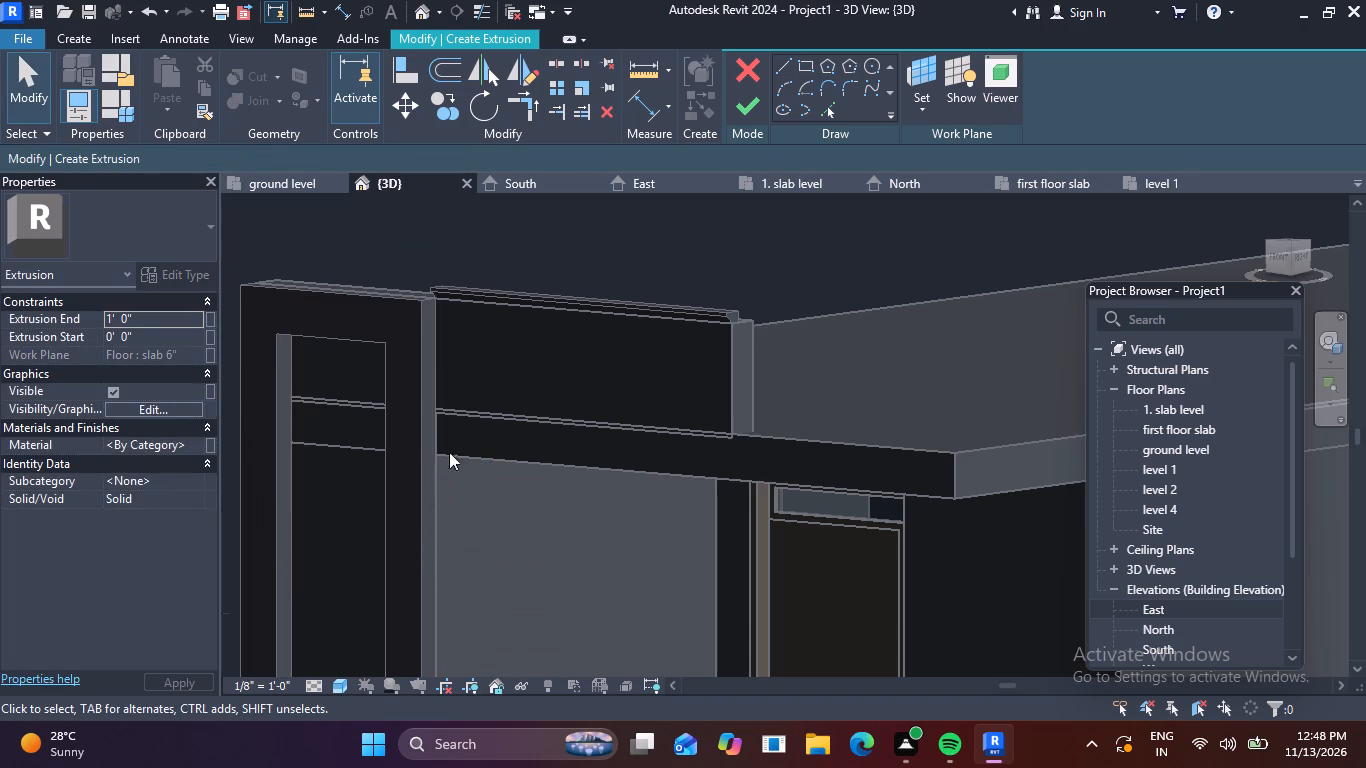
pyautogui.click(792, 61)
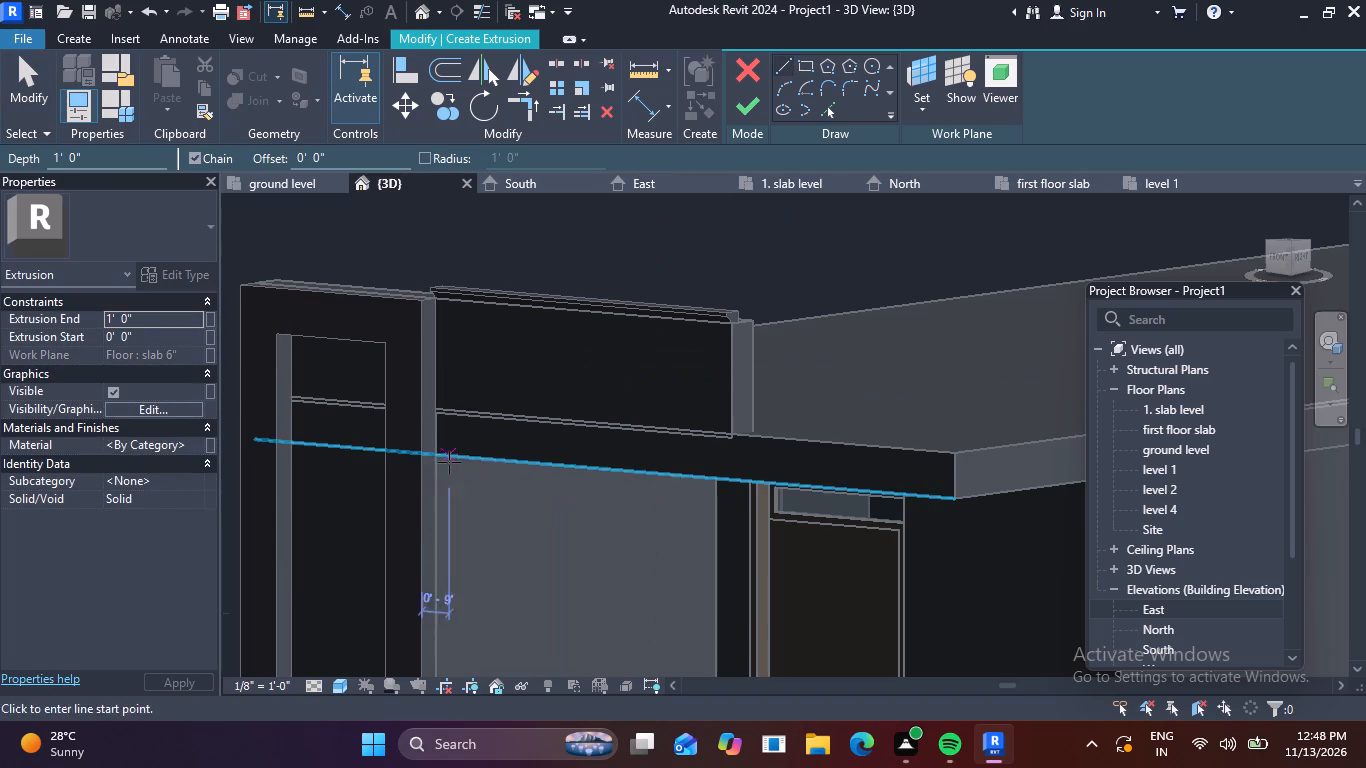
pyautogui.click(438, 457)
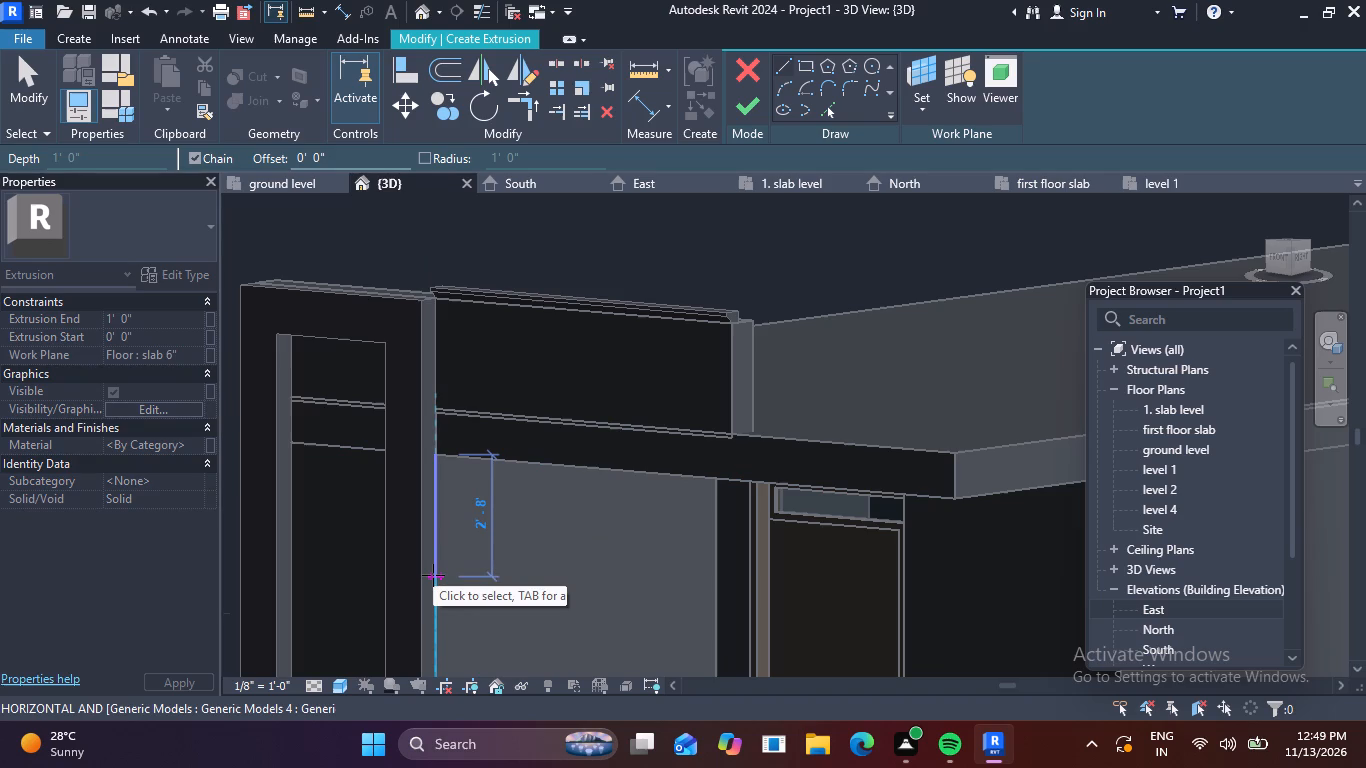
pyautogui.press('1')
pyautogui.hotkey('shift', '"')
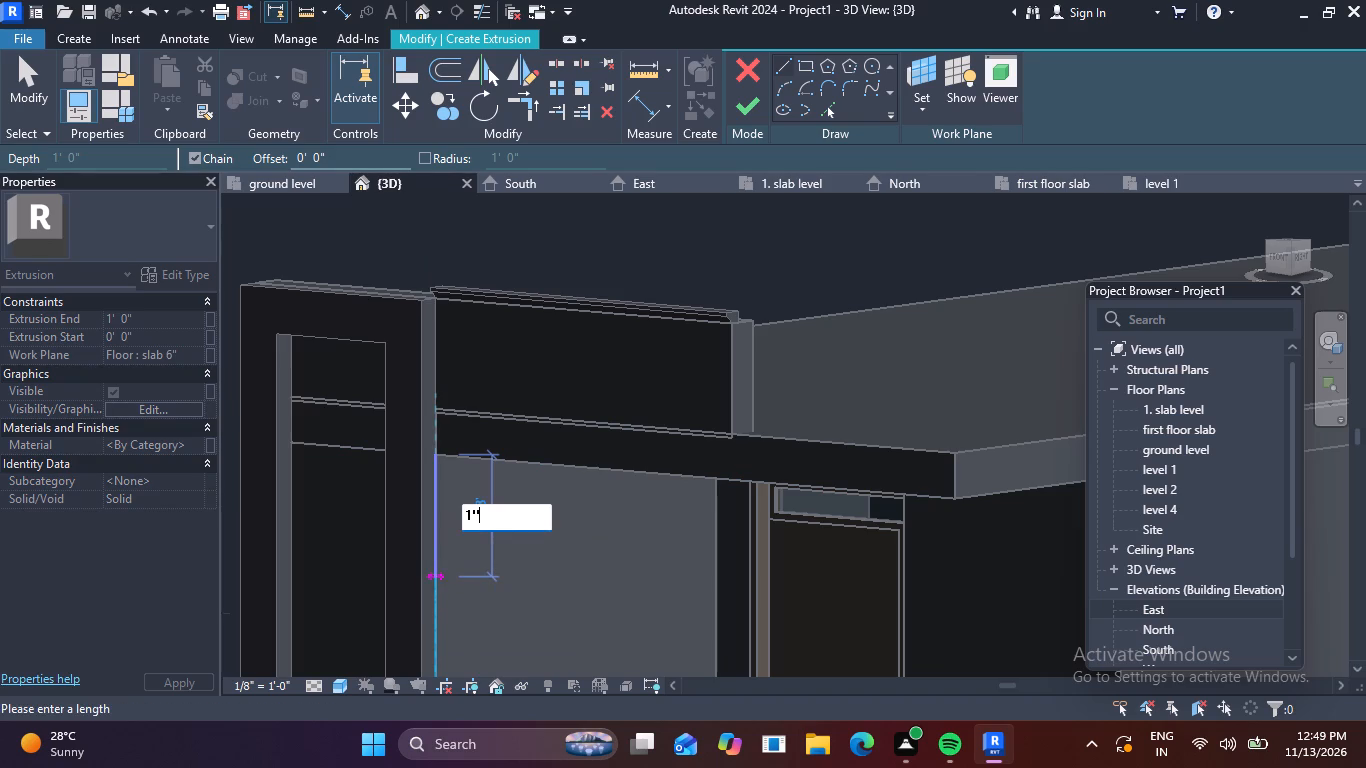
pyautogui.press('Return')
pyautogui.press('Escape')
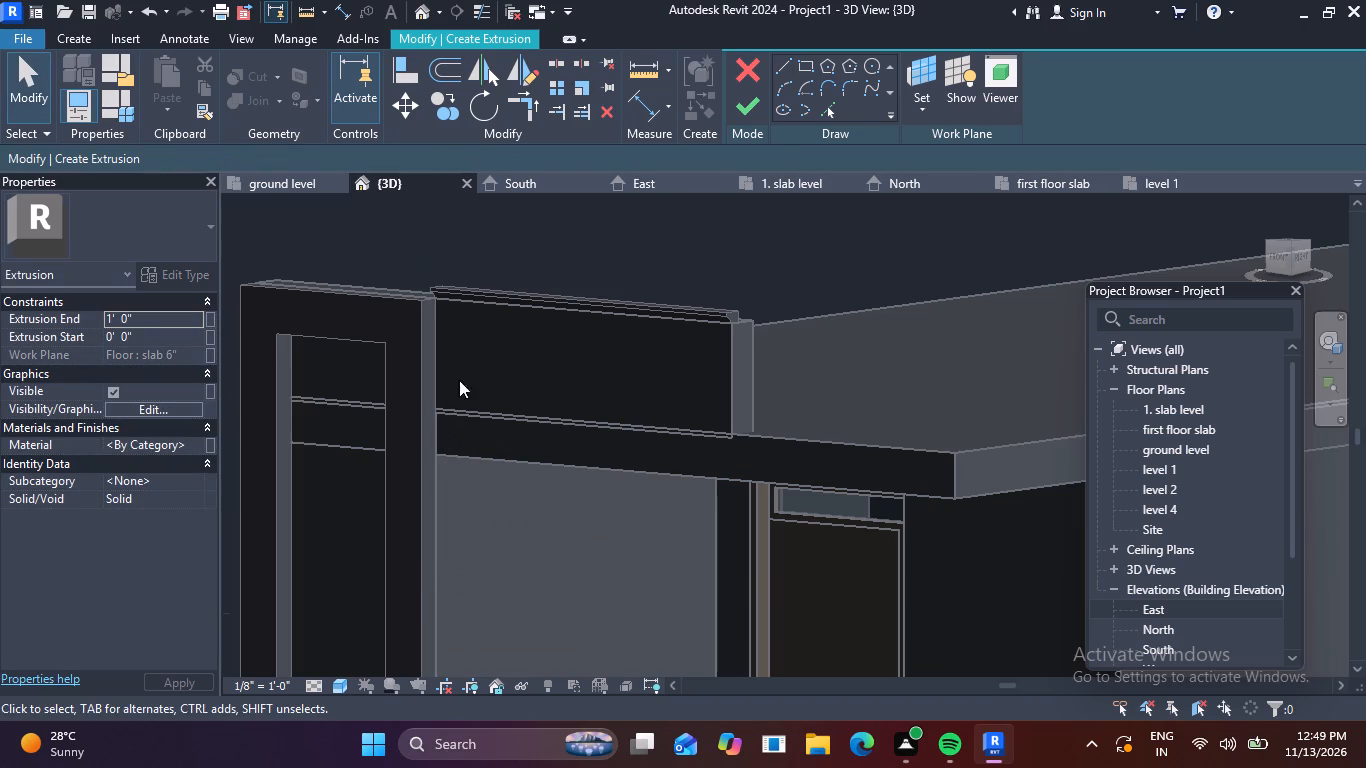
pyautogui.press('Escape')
# Sketch a closed rectangle 1' high and about 14' 4 1/2" long under the slab's front edge, and finish the extrusion at 1' depth.
pyautogui.click(785, 65)
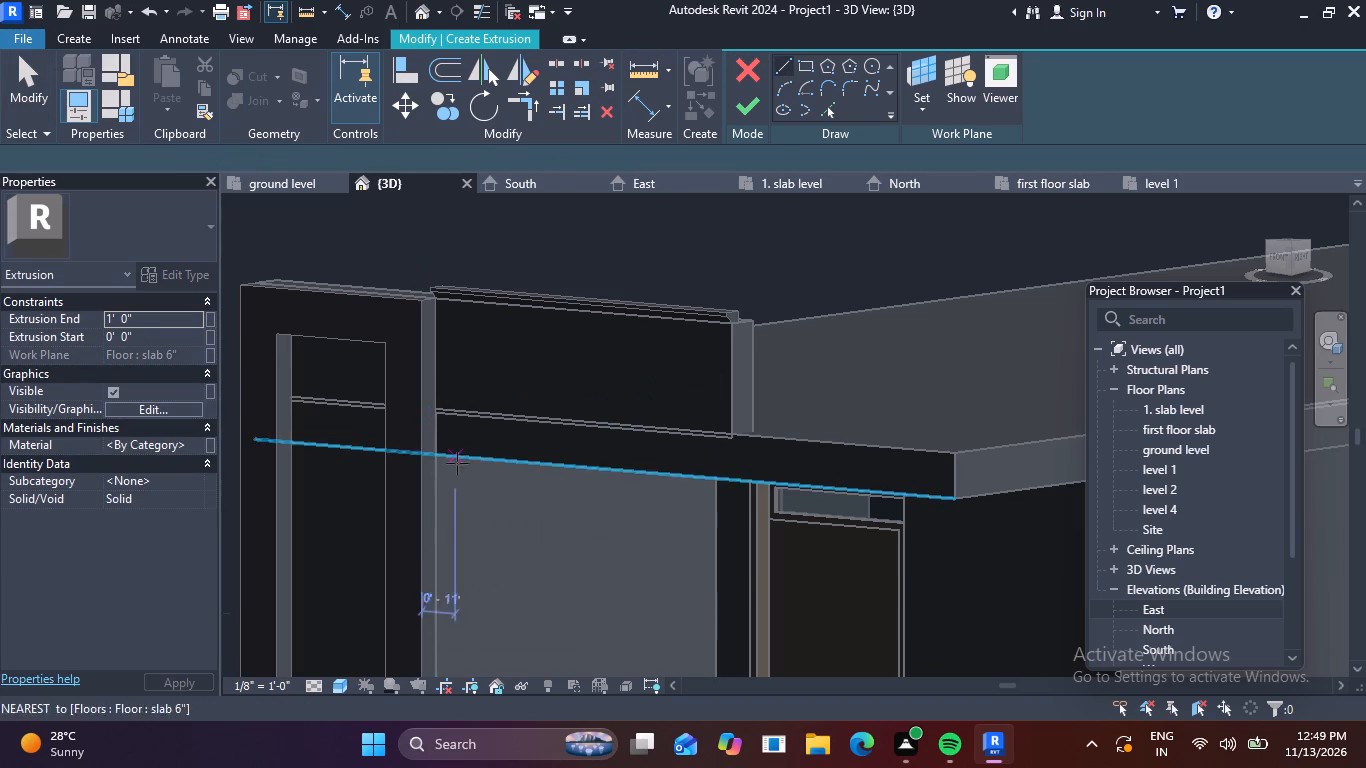
pyautogui.click(440, 458)
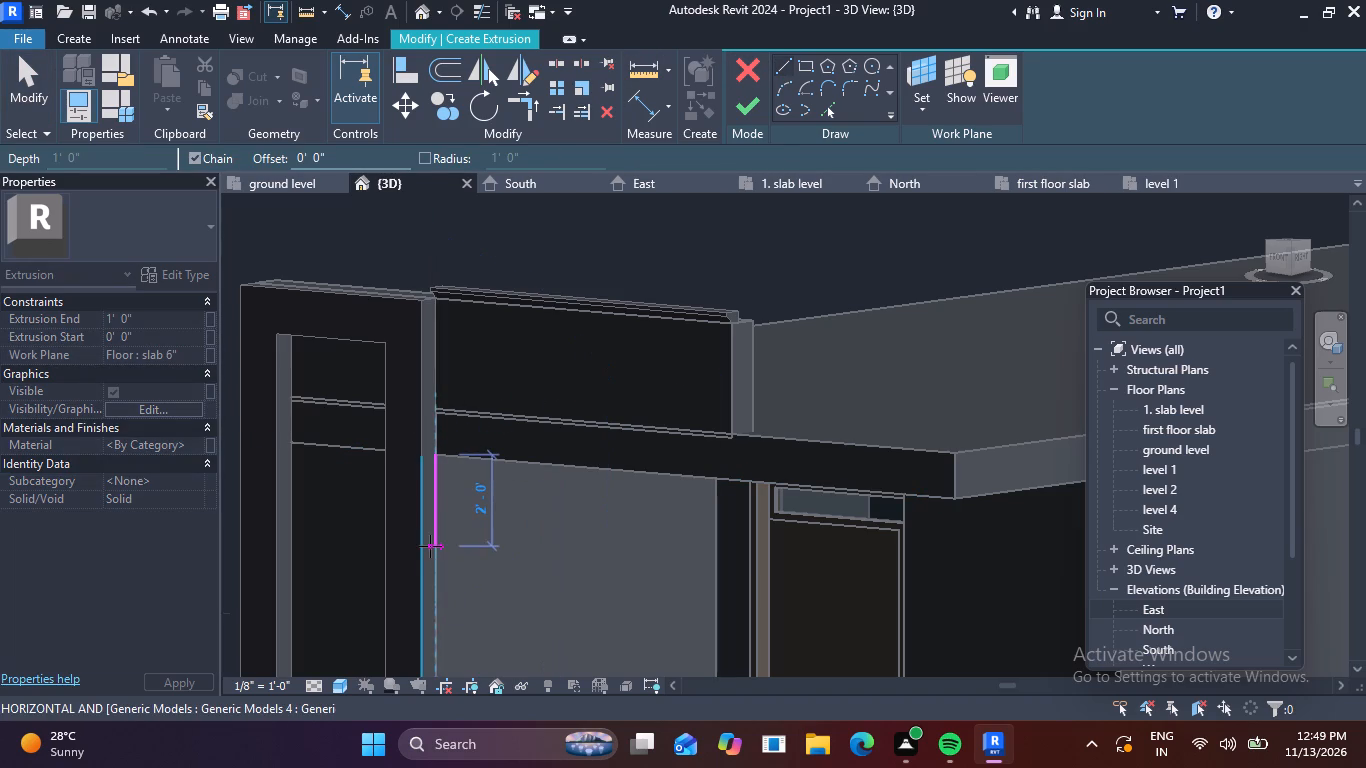
pyautogui.press('1')
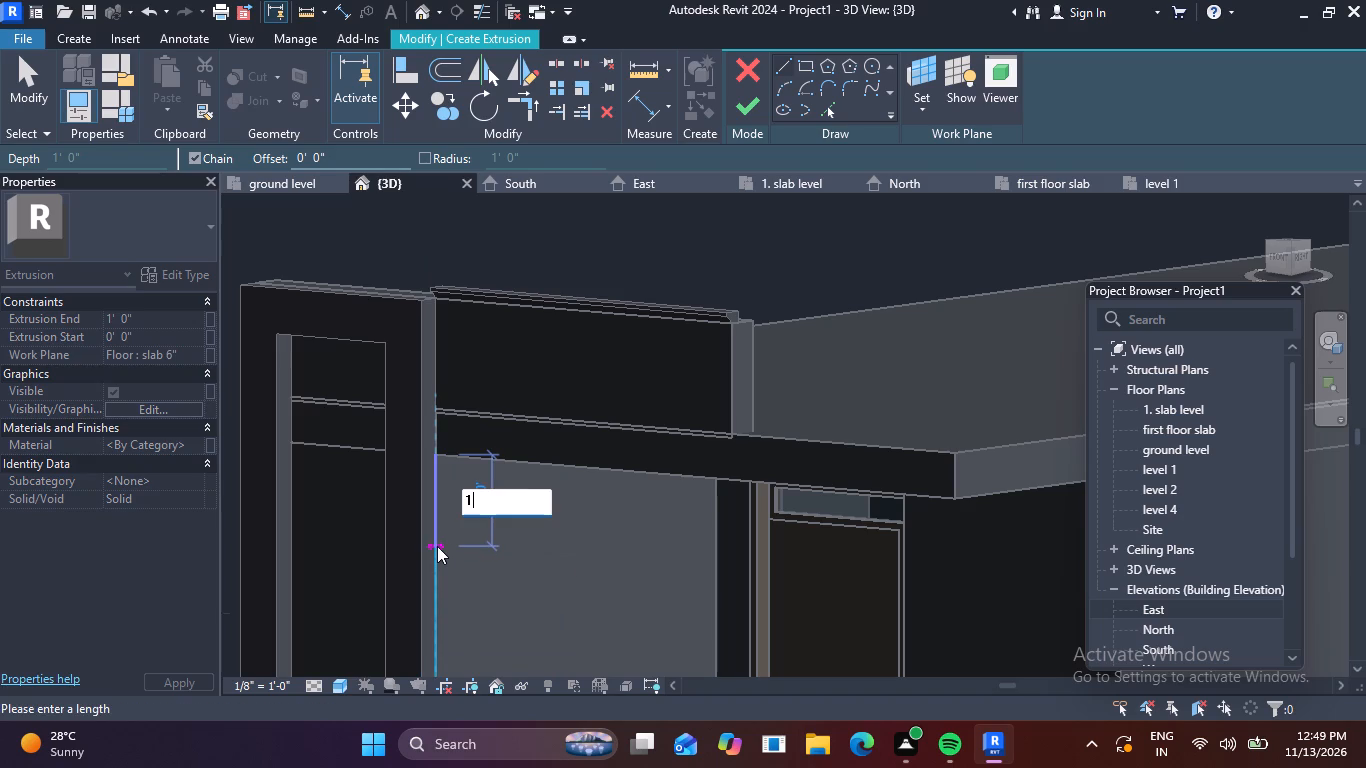
pyautogui.press("'")
pyautogui.press('Return')
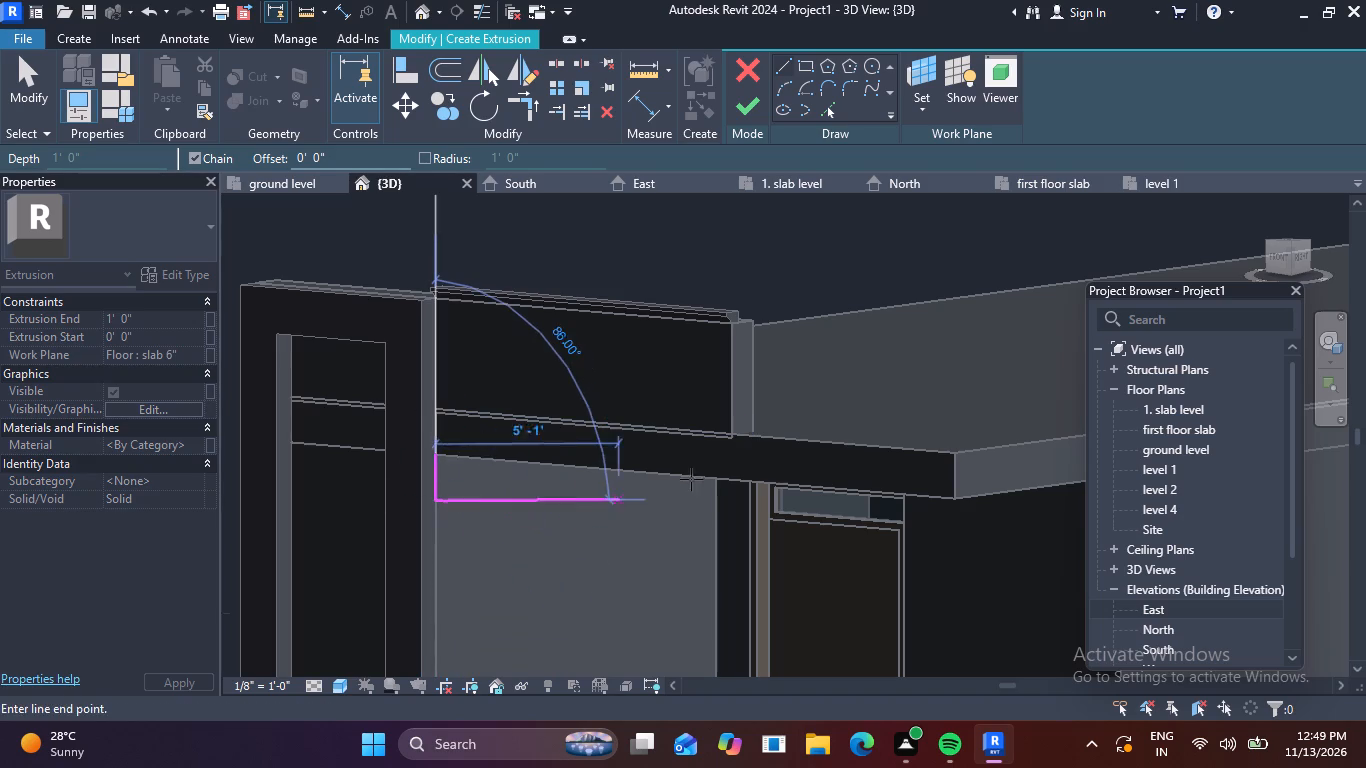
pyautogui.click(953, 542)
pyautogui.click(960, 501)
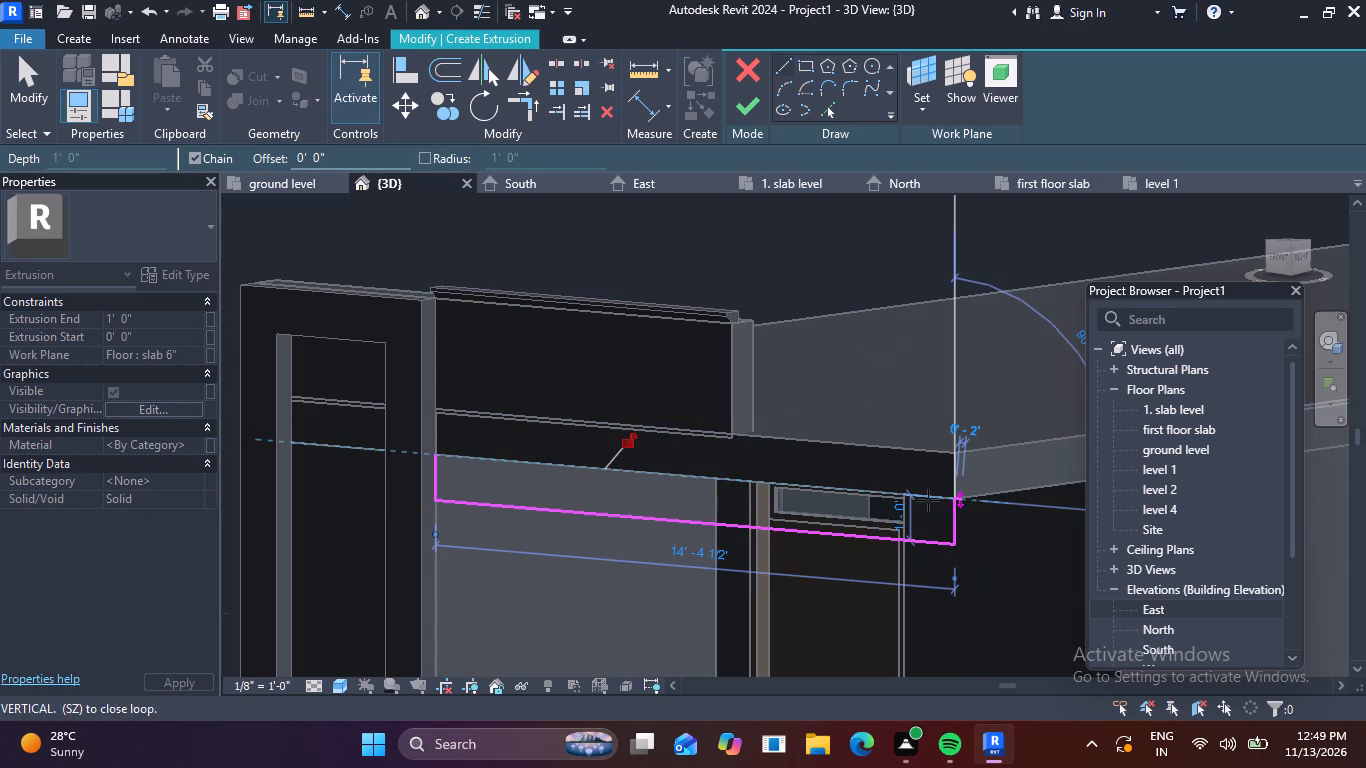
pyautogui.click(431, 462)
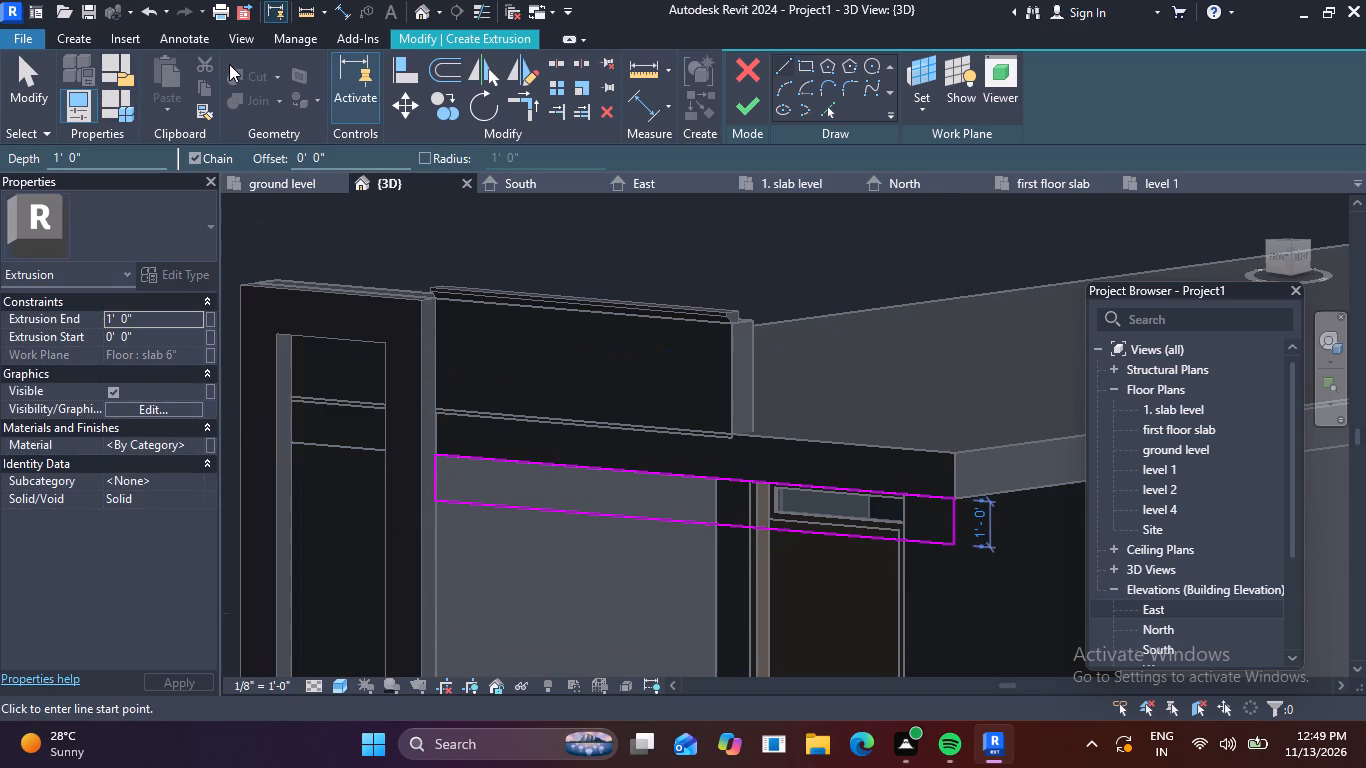
pyautogui.click(745, 109)
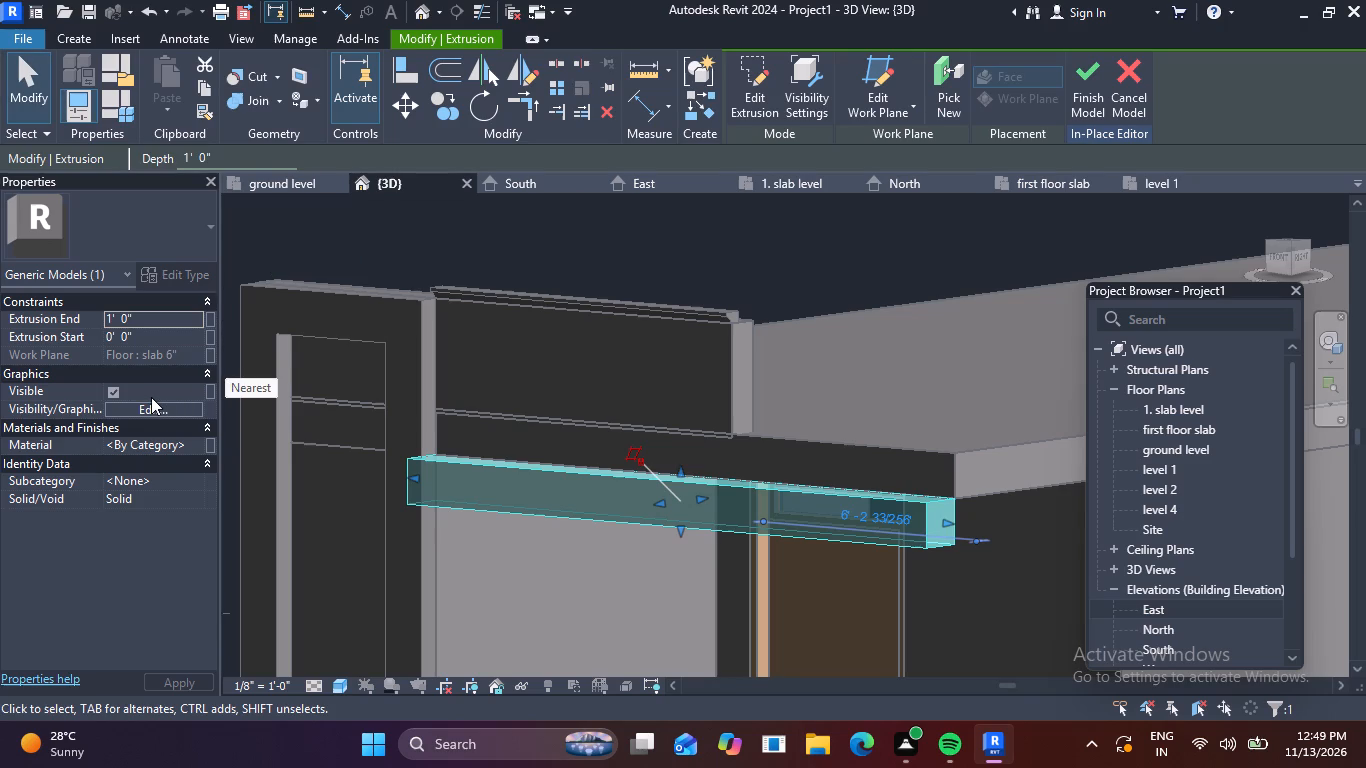
# Stretch the extrusion's back face inward beneath the slab to the wall edge, for a total depth of 6' 10".
pyautogui.keyDown('shift'); pyautogui.moveTo(471, 464); pyautogui.dragTo(341, 455, button='middle'); pyautogui.keyUp('shift')
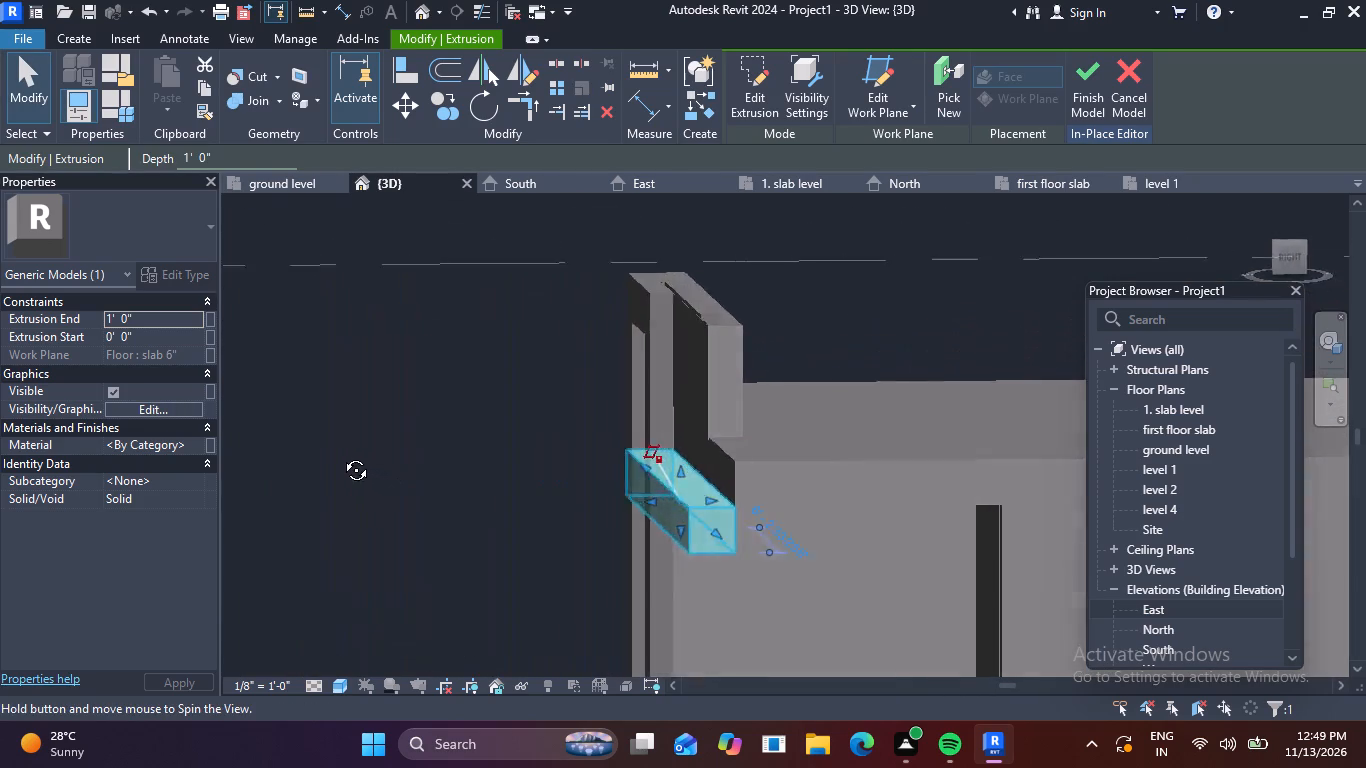
pyautogui.keyDown('shift'); pyautogui.moveTo(341, 455); pyautogui.dragTo(323, 453, button='middle'); pyautogui.keyUp('shift')
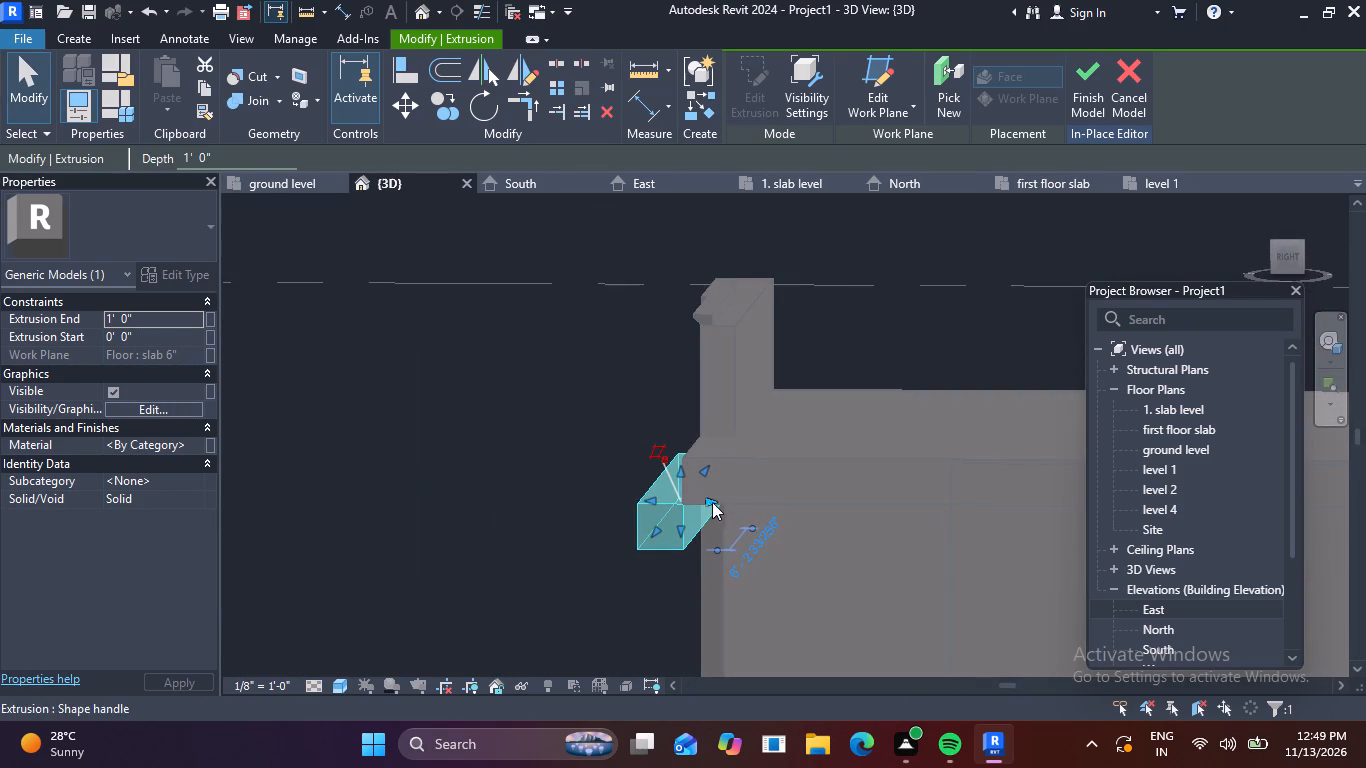
pyautogui.keyDown('shift'); pyautogui.moveTo(774, 551); pyautogui.dragTo(812, 560, button='middle'); pyautogui.keyUp('shift')
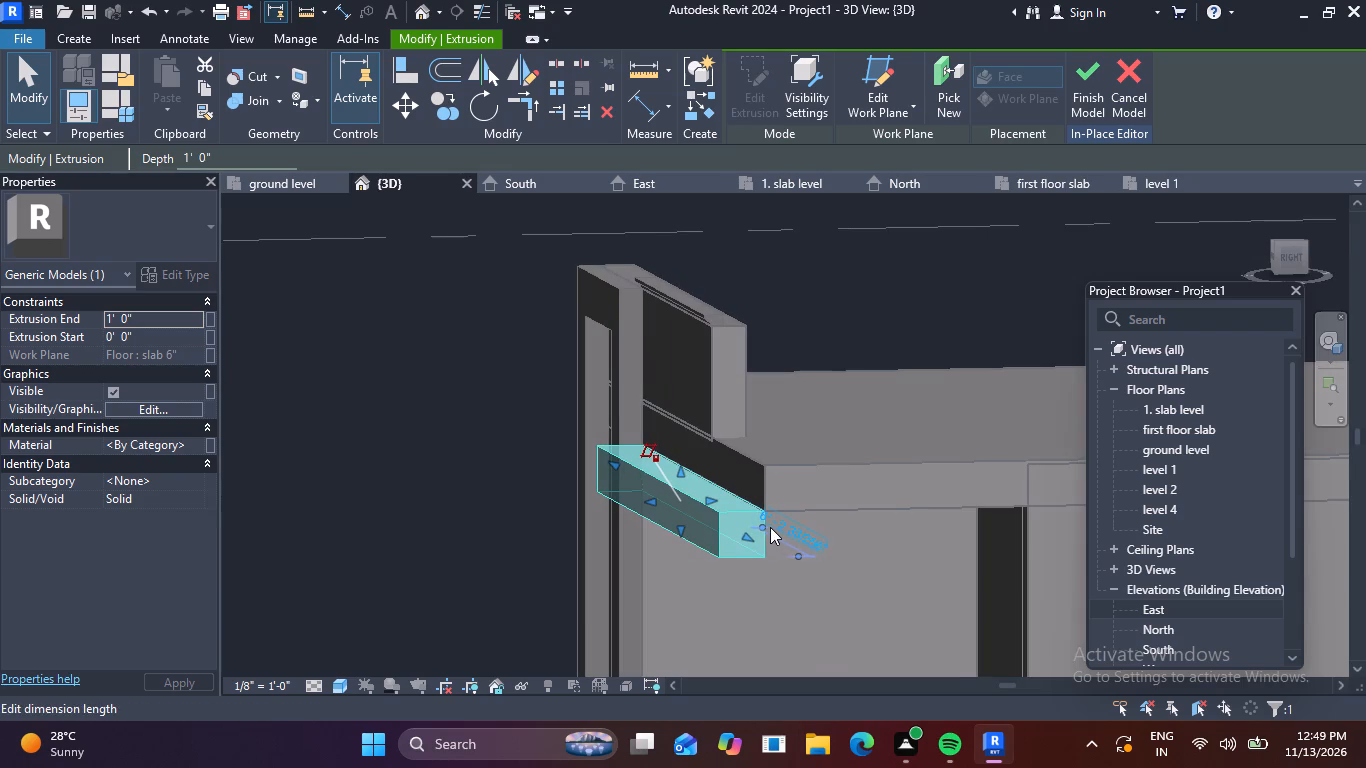
pyautogui.scroll(5, 782, 530)
pyautogui.keyDown('shift'); pyautogui.moveTo(777, 559); pyautogui.dragTo(761, 563, button='middle'); pyautogui.keyUp('shift')
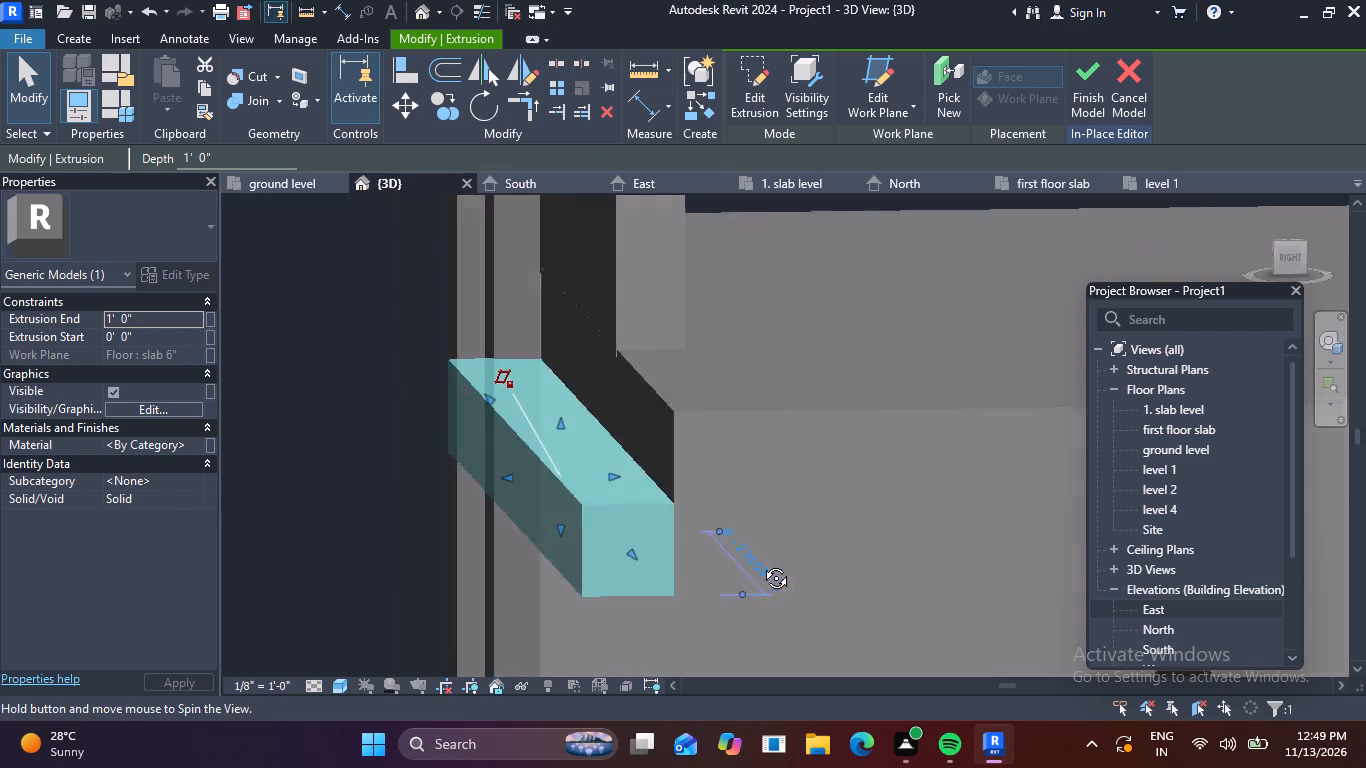
pyautogui.keyDown('shift'); pyautogui.moveTo(761, 563); pyautogui.dragTo(744, 523, button='middle'); pyautogui.keyUp('shift')
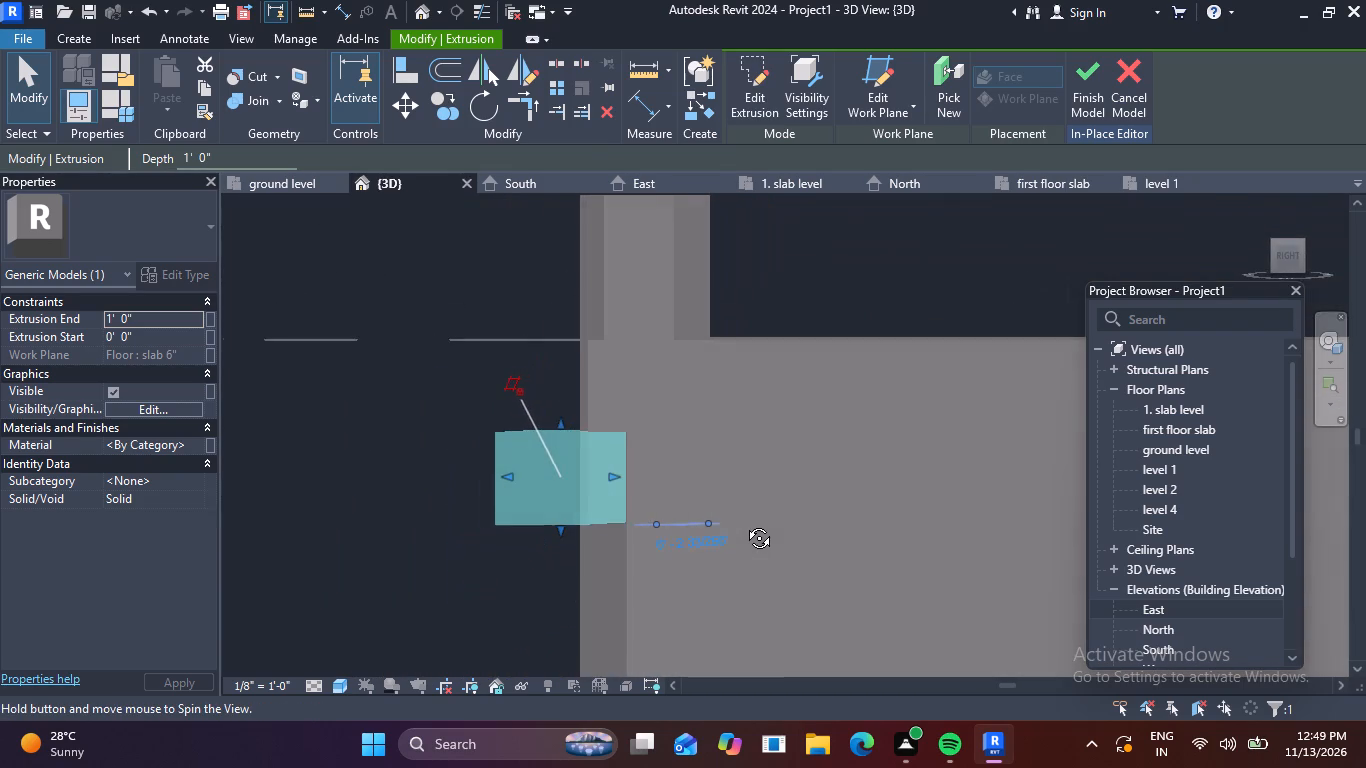
pyautogui.keyDown('shift'); pyautogui.moveTo(744, 523); pyautogui.dragTo(753, 529, button='middle'); pyautogui.keyUp('shift')
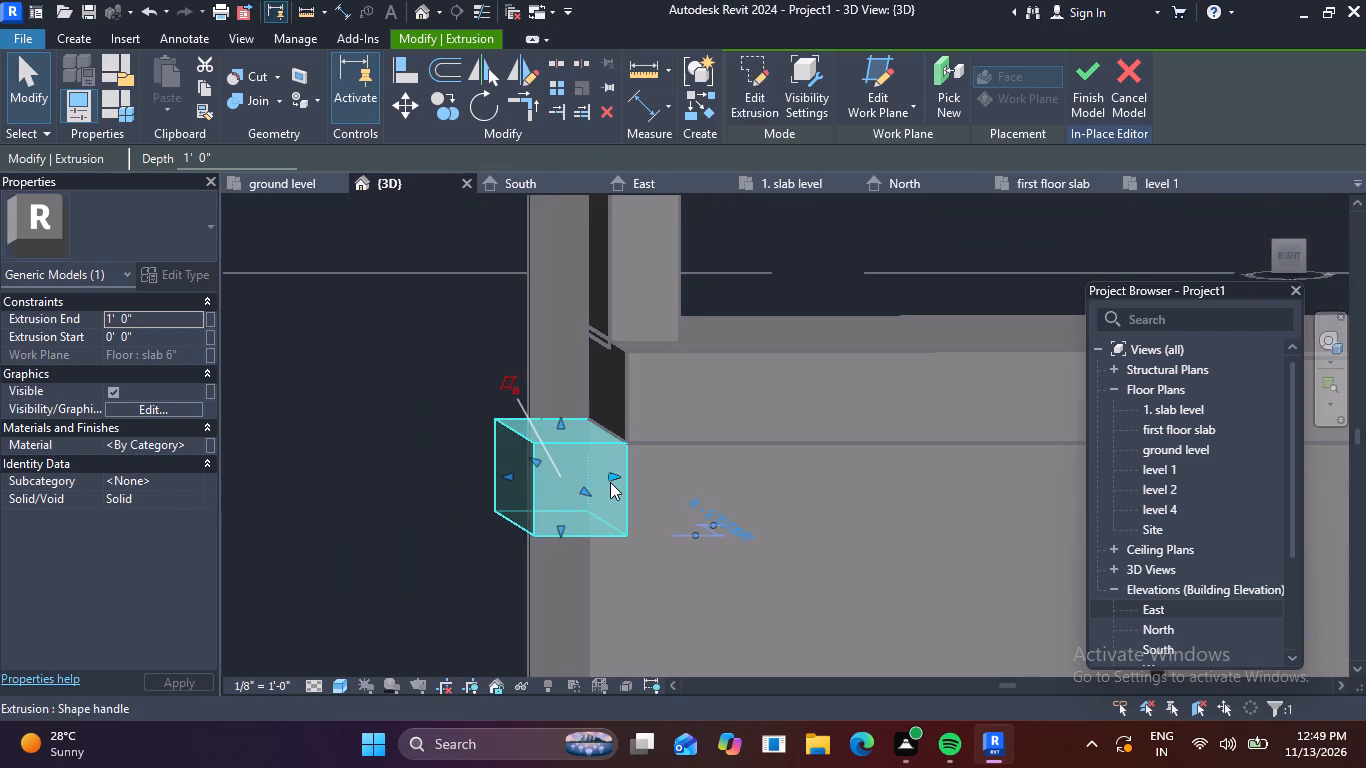
pyautogui.moveTo(612, 478); pyautogui.dragTo(978, 452)
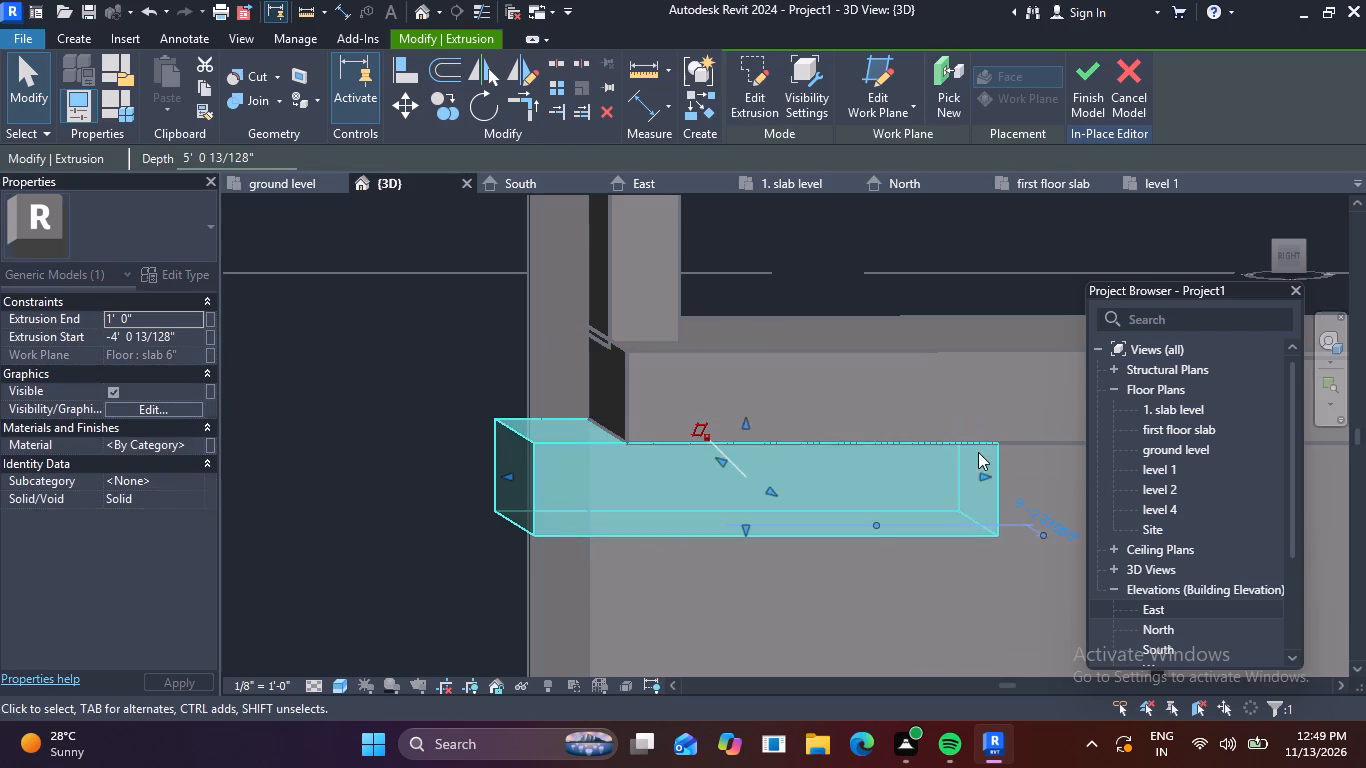
pyautogui.scroll(-3, 936, 477)
pyautogui.moveTo(654, 581); pyautogui.dragTo(393, 606, button='middle')
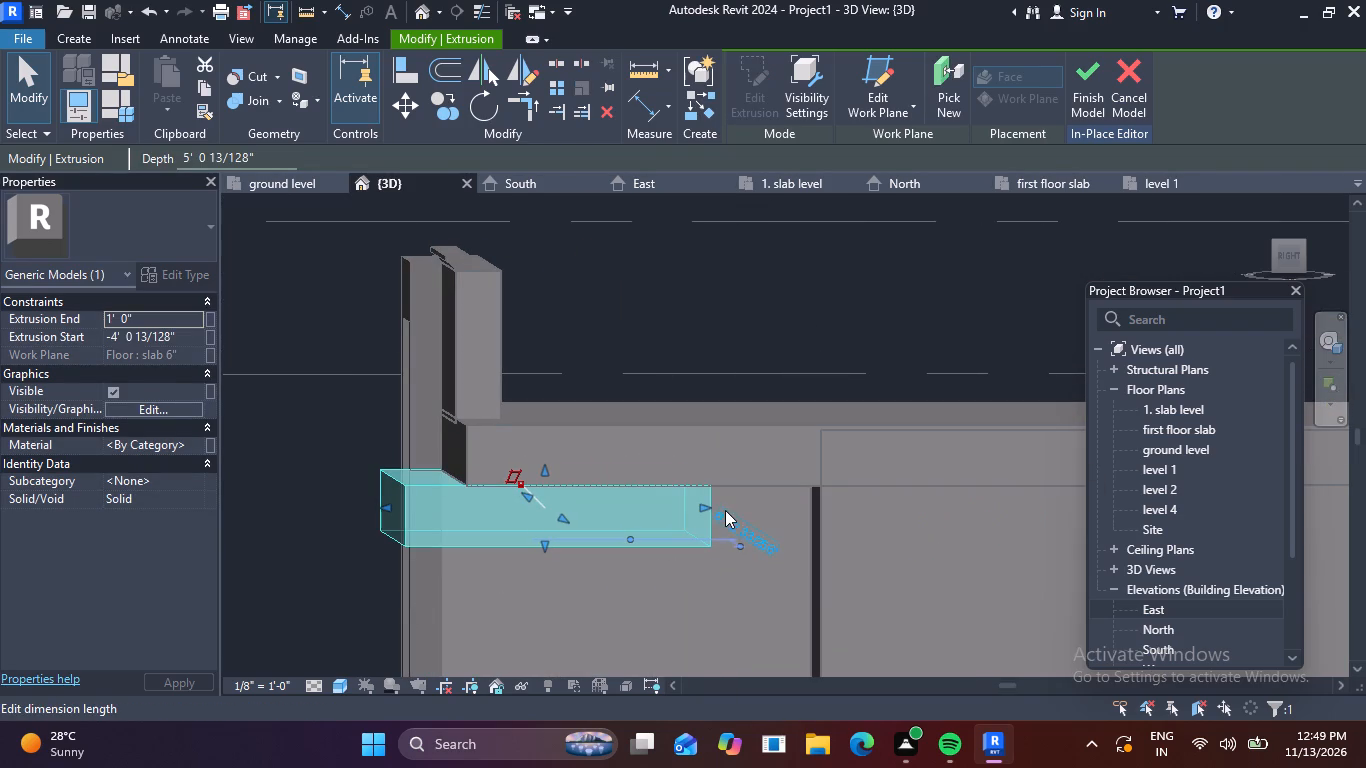
pyautogui.moveTo(704, 511); pyautogui.dragTo(811, 498)
pyautogui.scroll(-3, 691, 568)
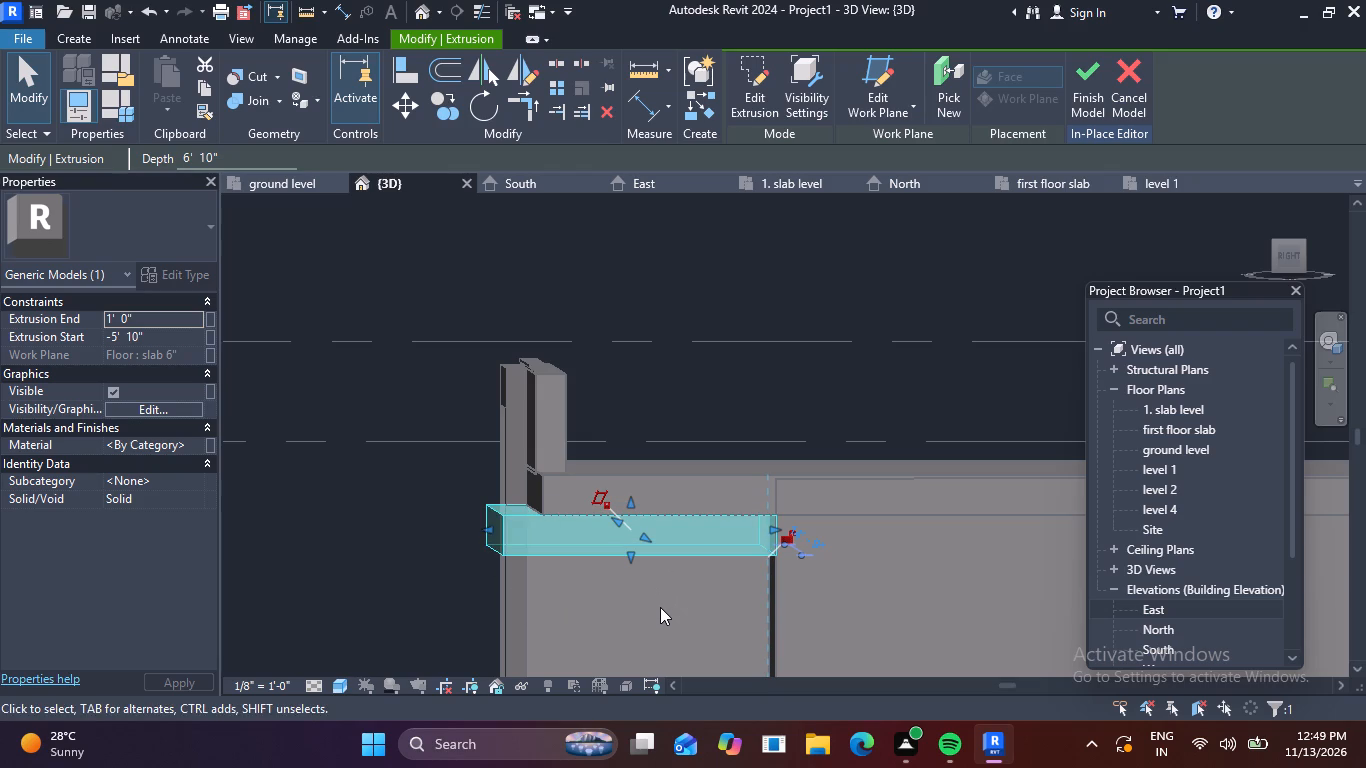
pyautogui.keyDown('shift'); pyautogui.moveTo(660, 607); pyautogui.dragTo(814, 568, button='middle'); pyautogui.keyUp('shift')
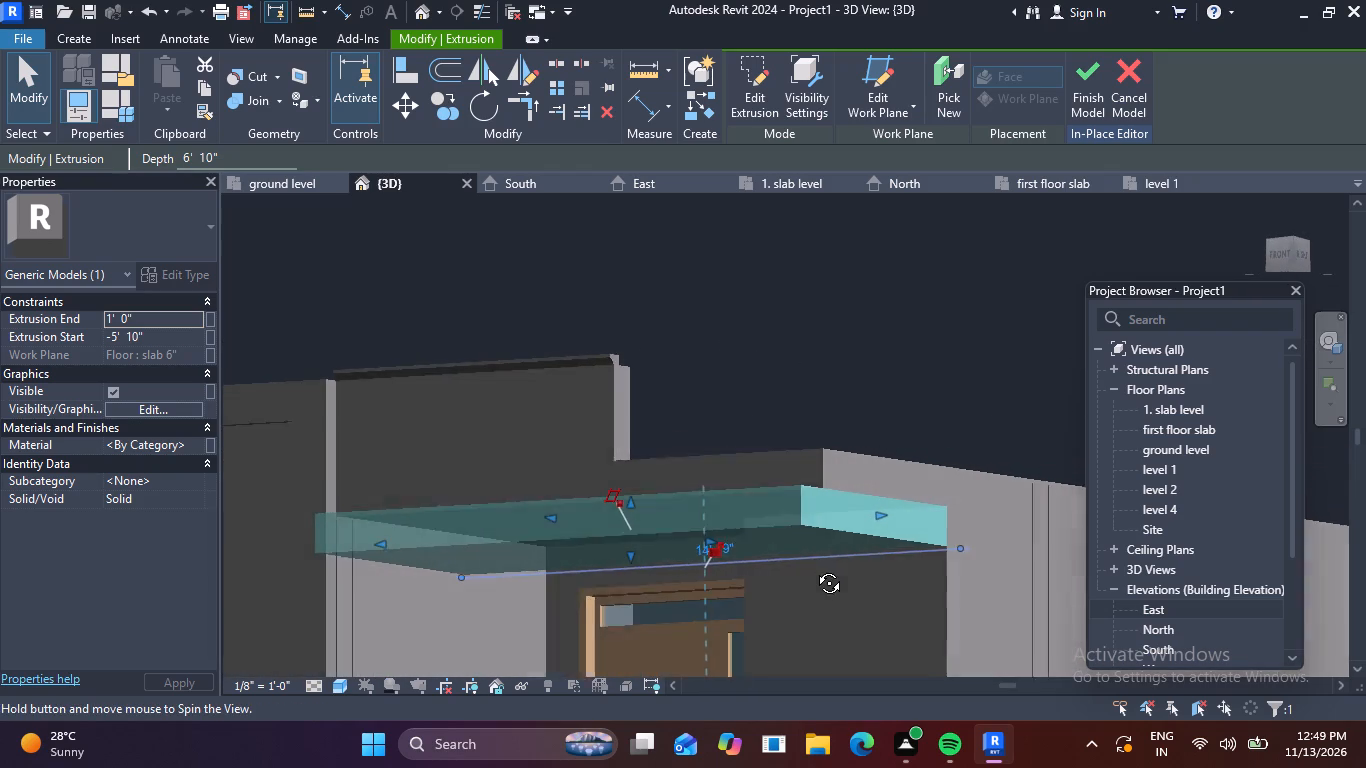
pyautogui.keyDown('shift'); pyautogui.moveTo(814, 568); pyautogui.dragTo(816, 570, button='middle'); pyautogui.keyUp('shift')
pyautogui.press('Escape')
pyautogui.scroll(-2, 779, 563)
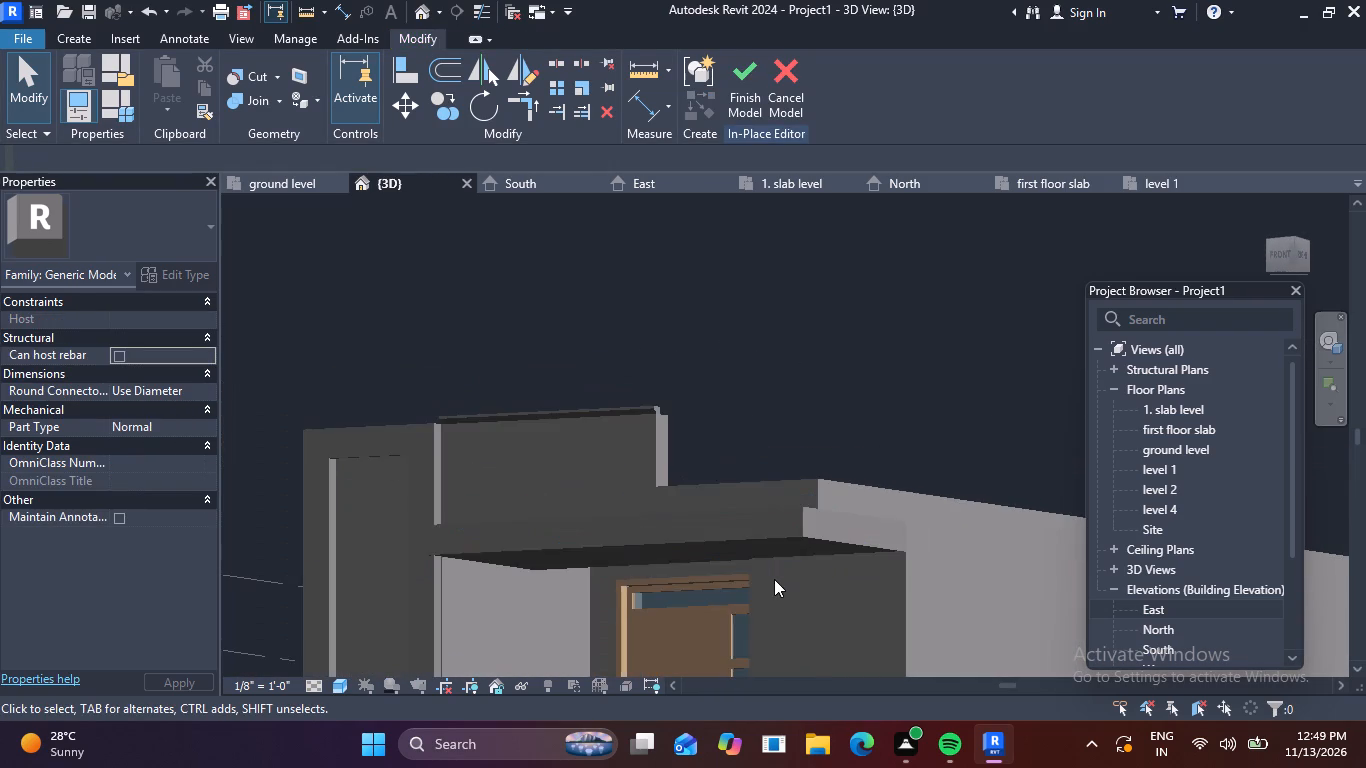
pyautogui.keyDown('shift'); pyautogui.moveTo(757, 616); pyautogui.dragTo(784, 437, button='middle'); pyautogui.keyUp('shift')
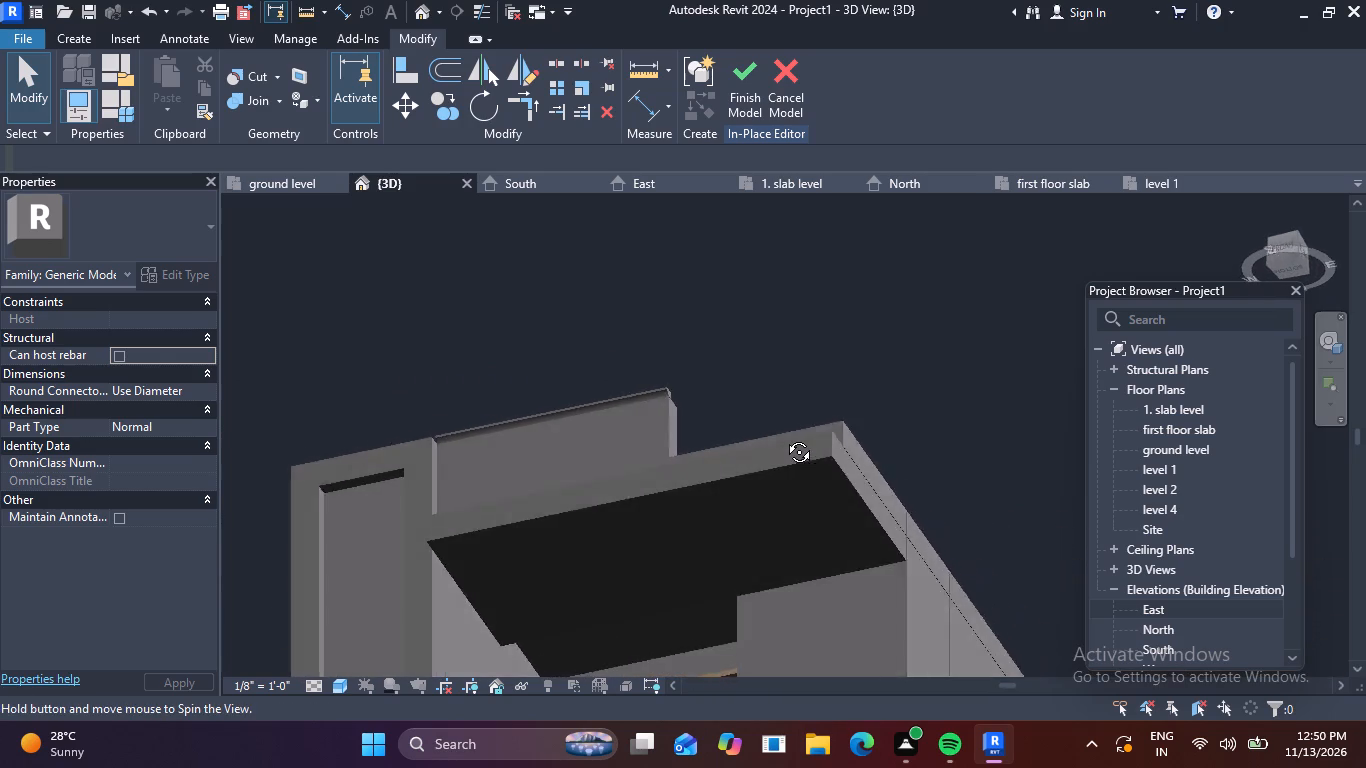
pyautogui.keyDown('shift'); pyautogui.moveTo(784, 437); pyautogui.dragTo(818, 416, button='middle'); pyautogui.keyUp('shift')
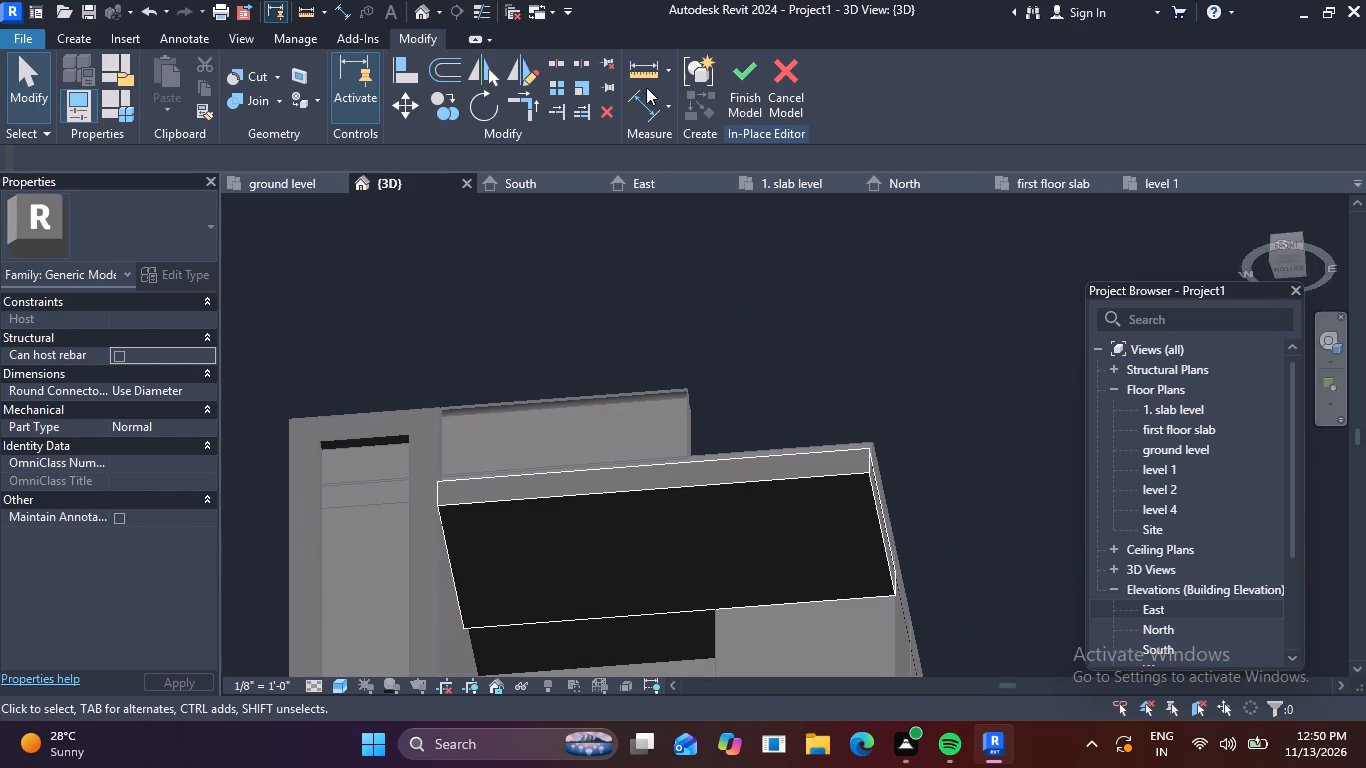
# Finish the in-place model of the extrusion beneath the entrance slab.
pyautogui.click(758, 88)
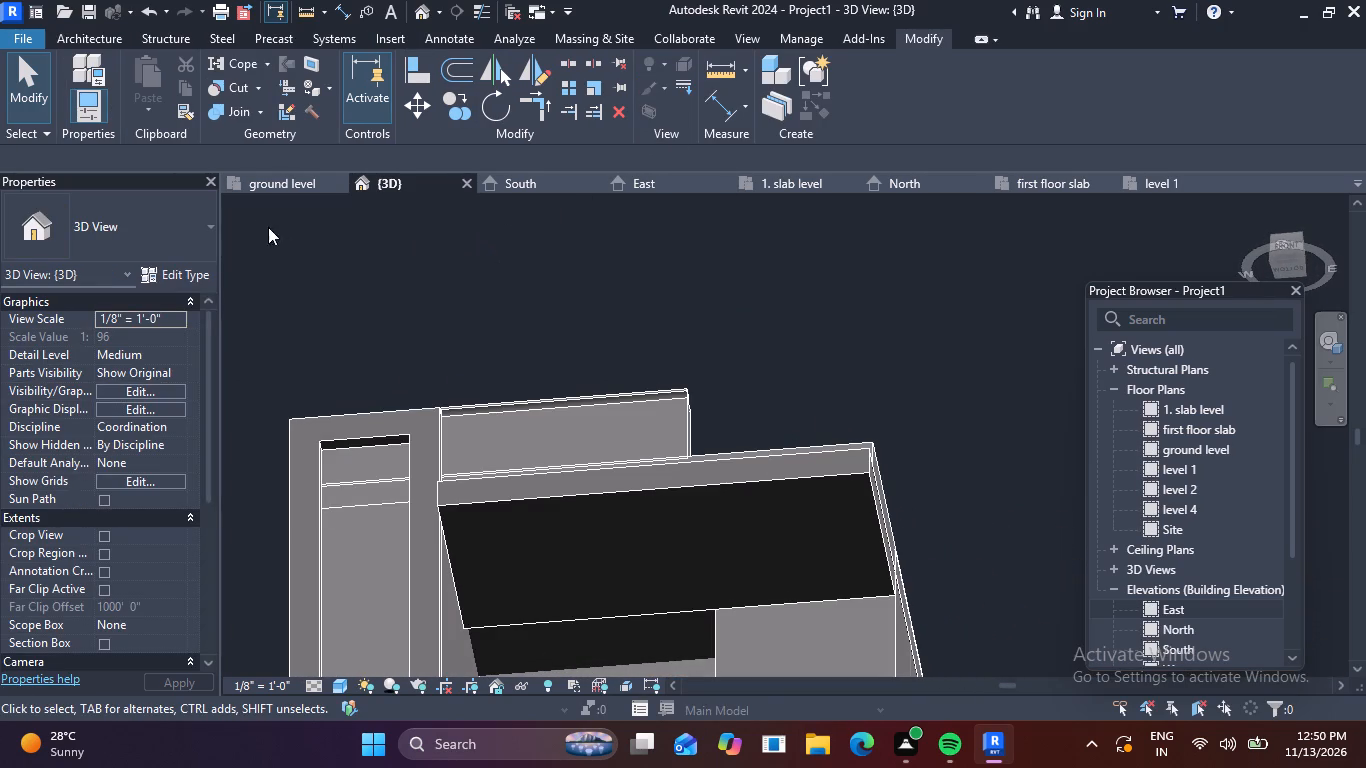
# Create another in-place component in the Generic Models category, accepting the suggested name.
pyautogui.click(107, 37)
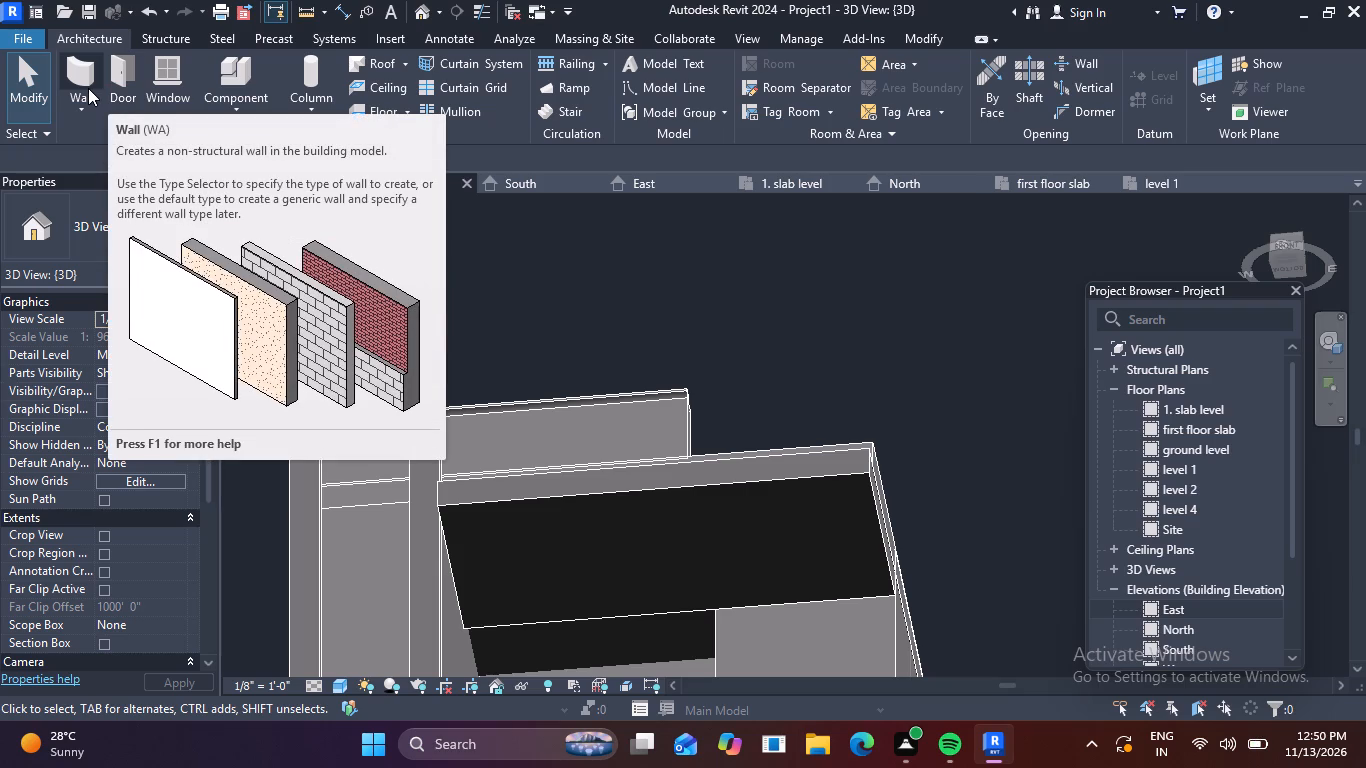
pyautogui.click(233, 120)
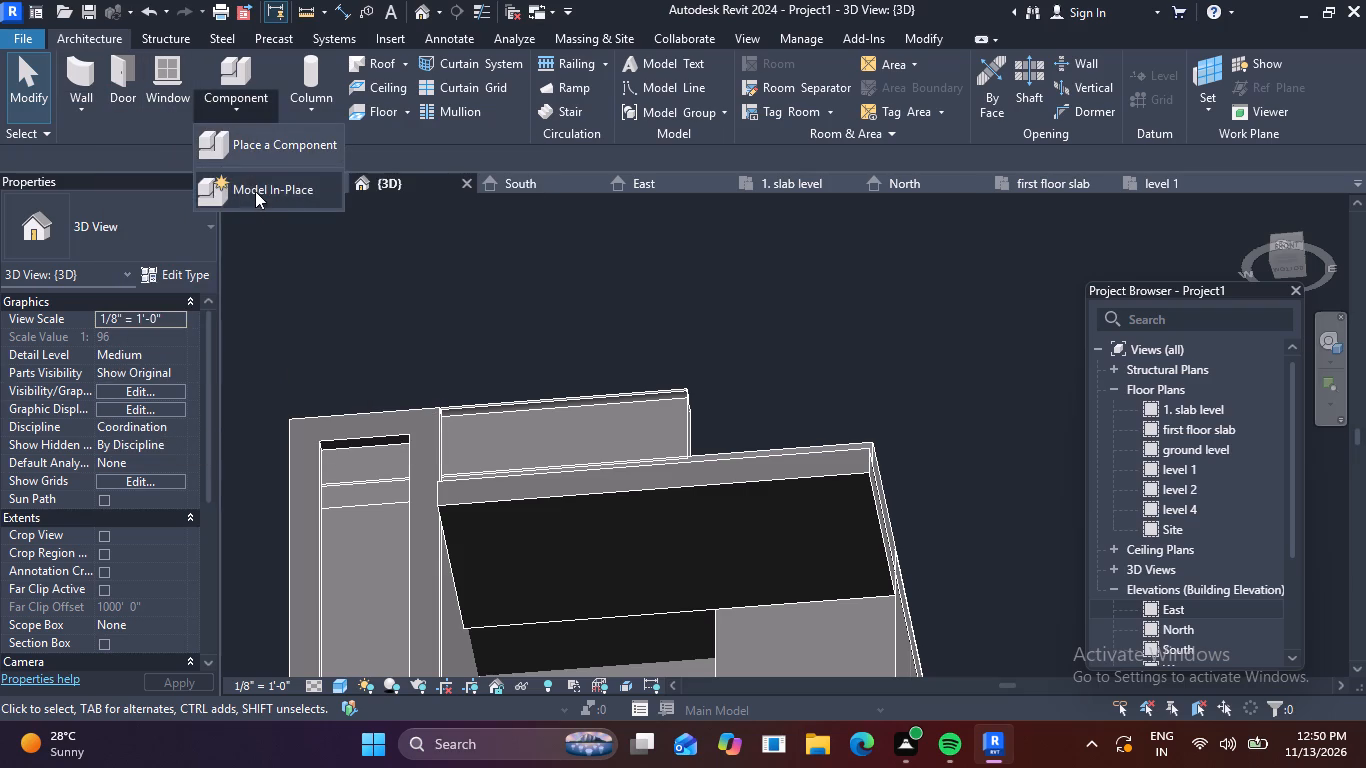
pyautogui.click(259, 197)
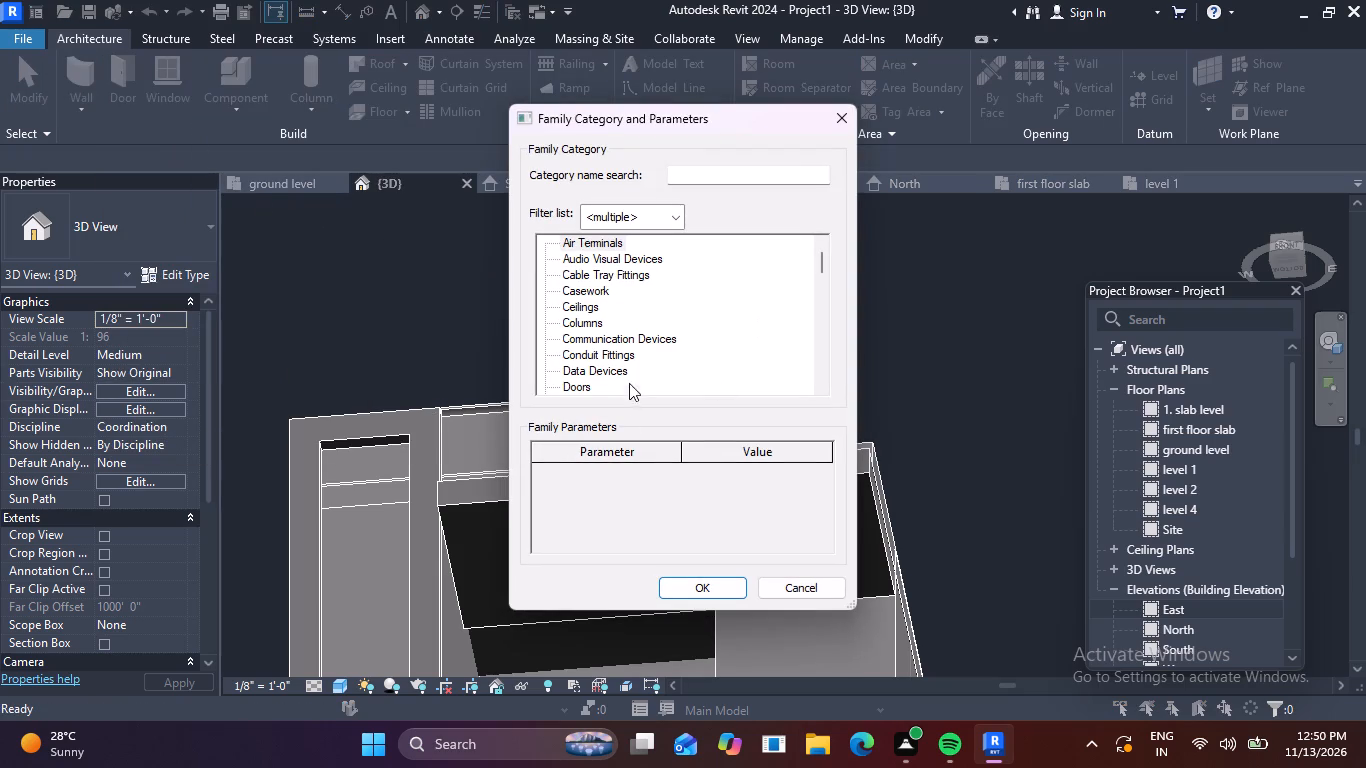
pyautogui.scroll(-5, 699, 359)
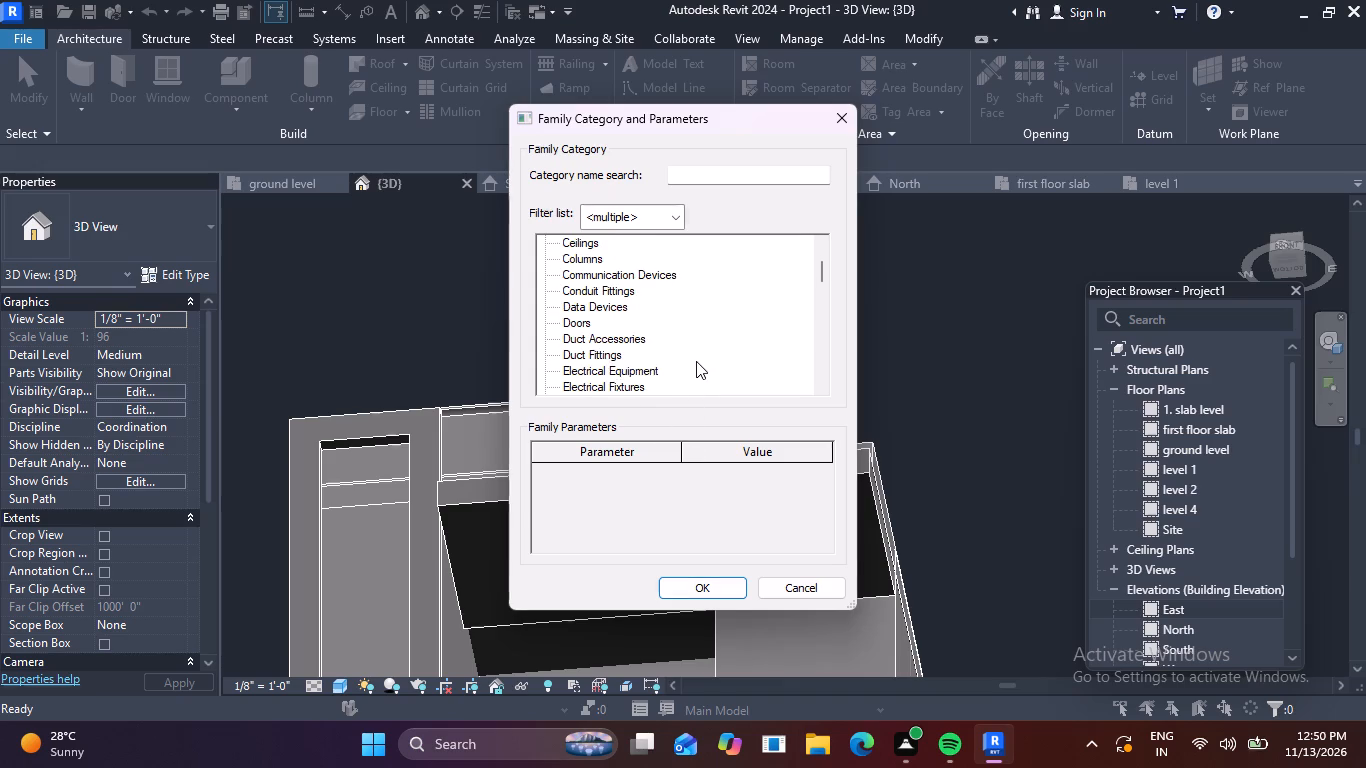
pyautogui.scroll(-6, 642, 375)
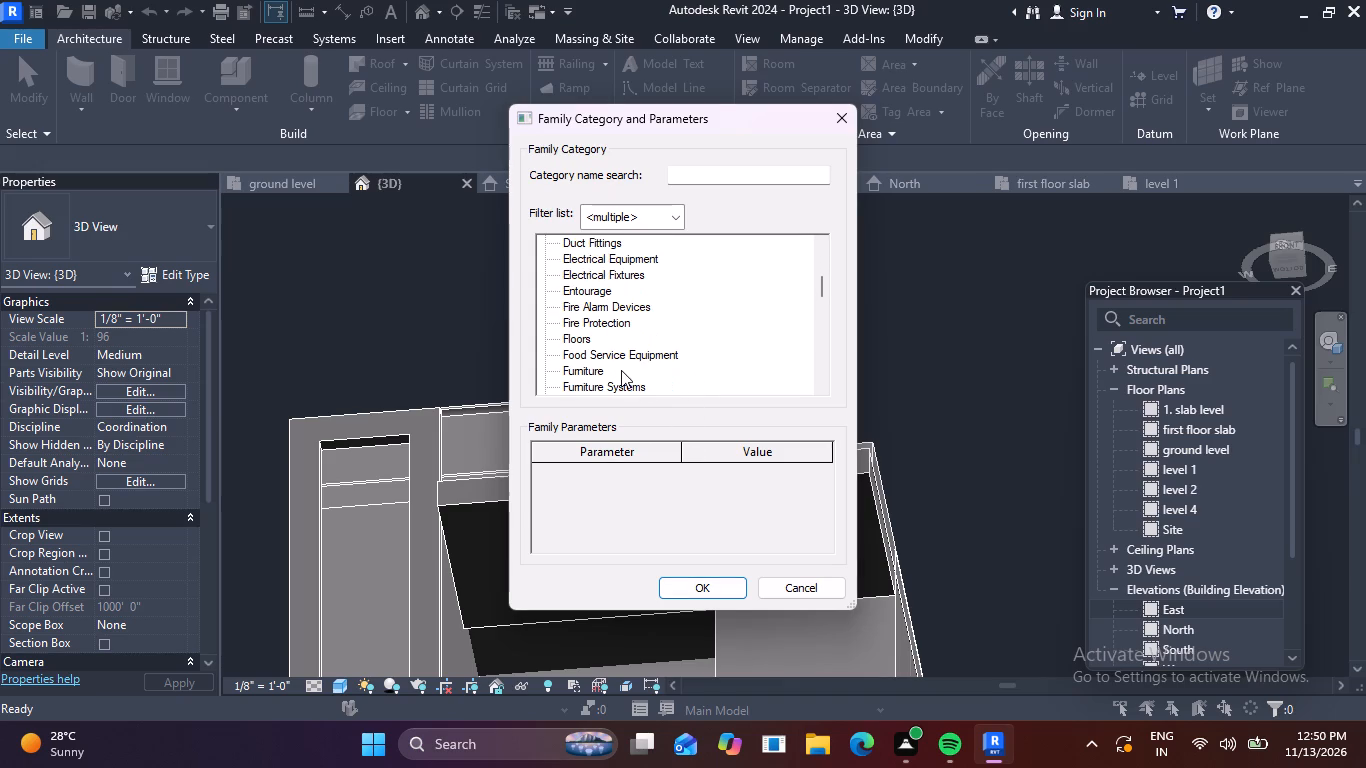
pyautogui.scroll(-6, 621, 370)
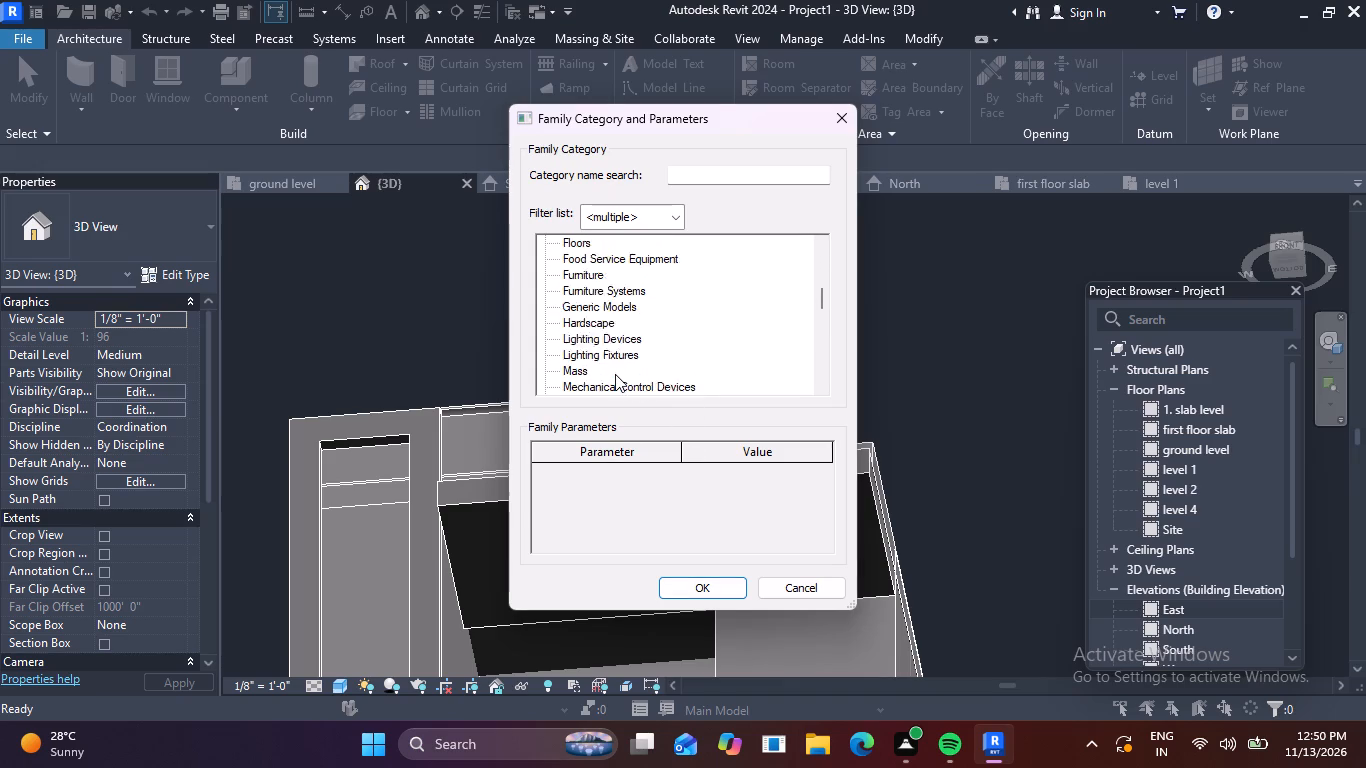
pyautogui.scroll(-2, 615, 374)
pyautogui.scroll(4, 613, 376)
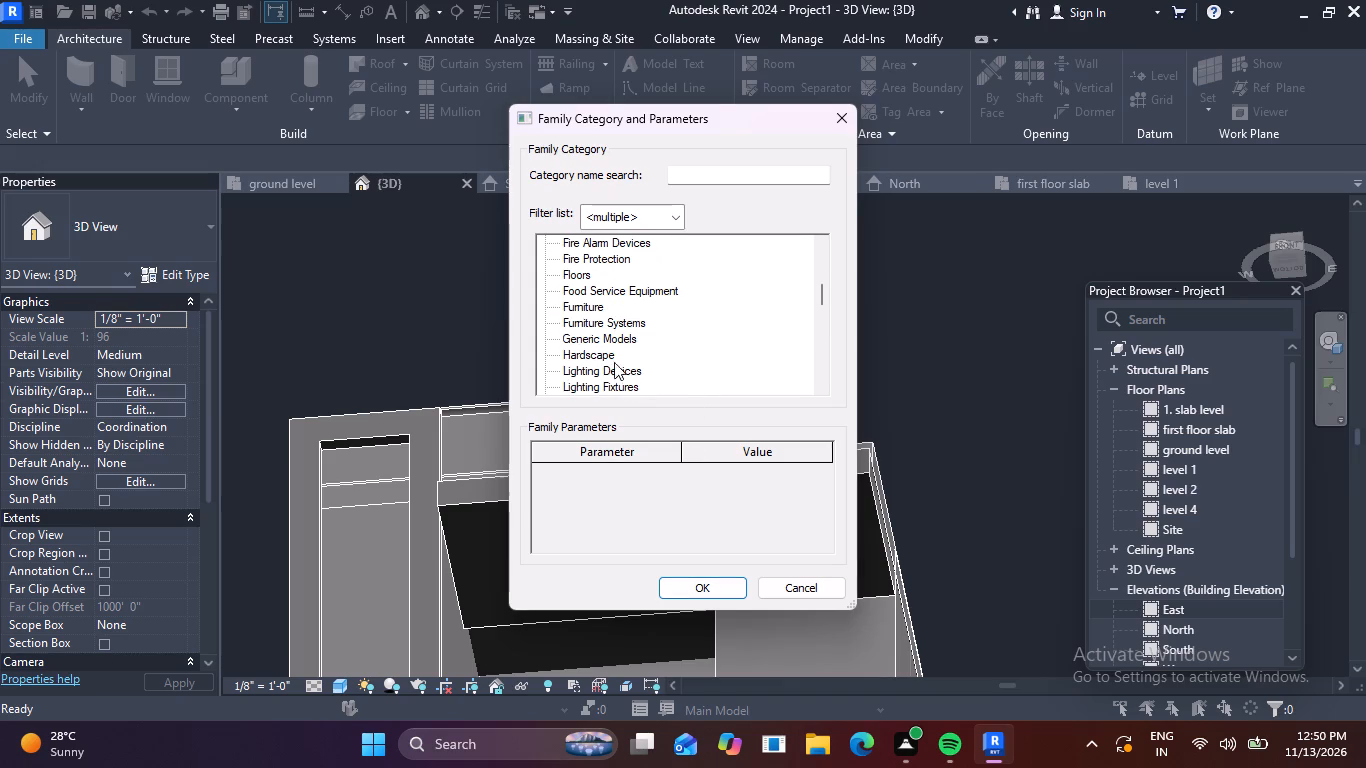
pyautogui.click(620, 340)
pyautogui.click(700, 591)
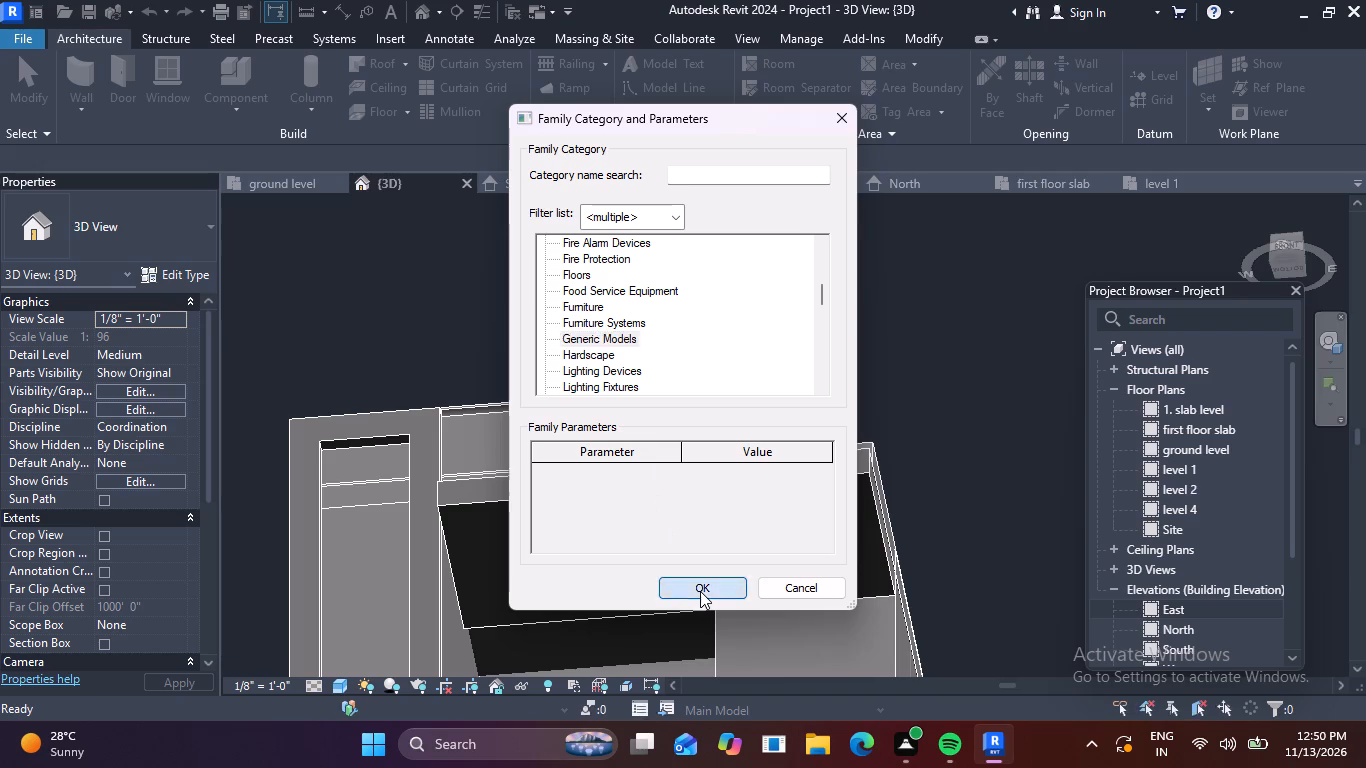
pyautogui.click(692, 402)
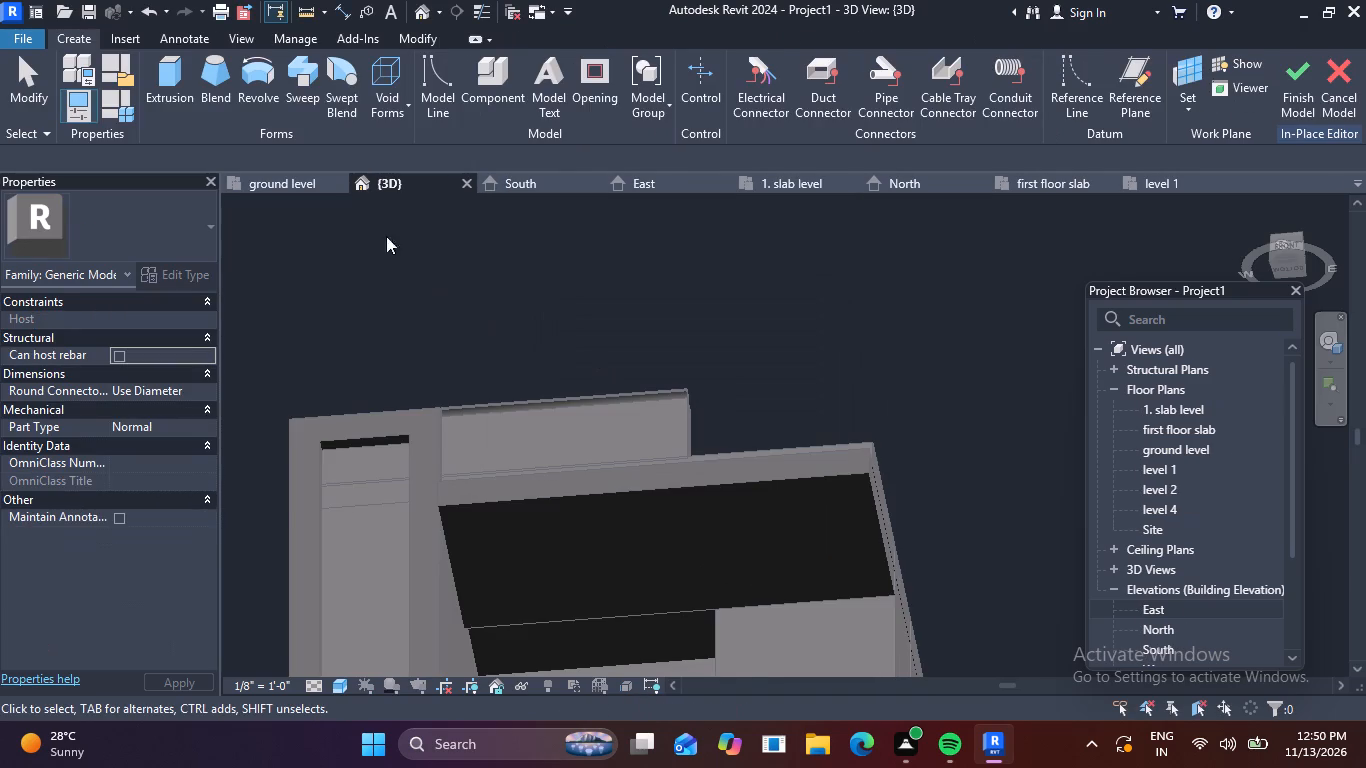
# Start a void extrusion and pick the underside of the generic extrusion beneath the entrance slab as its work plane.
pyautogui.click(403, 109)
pyautogui.click(415, 160)
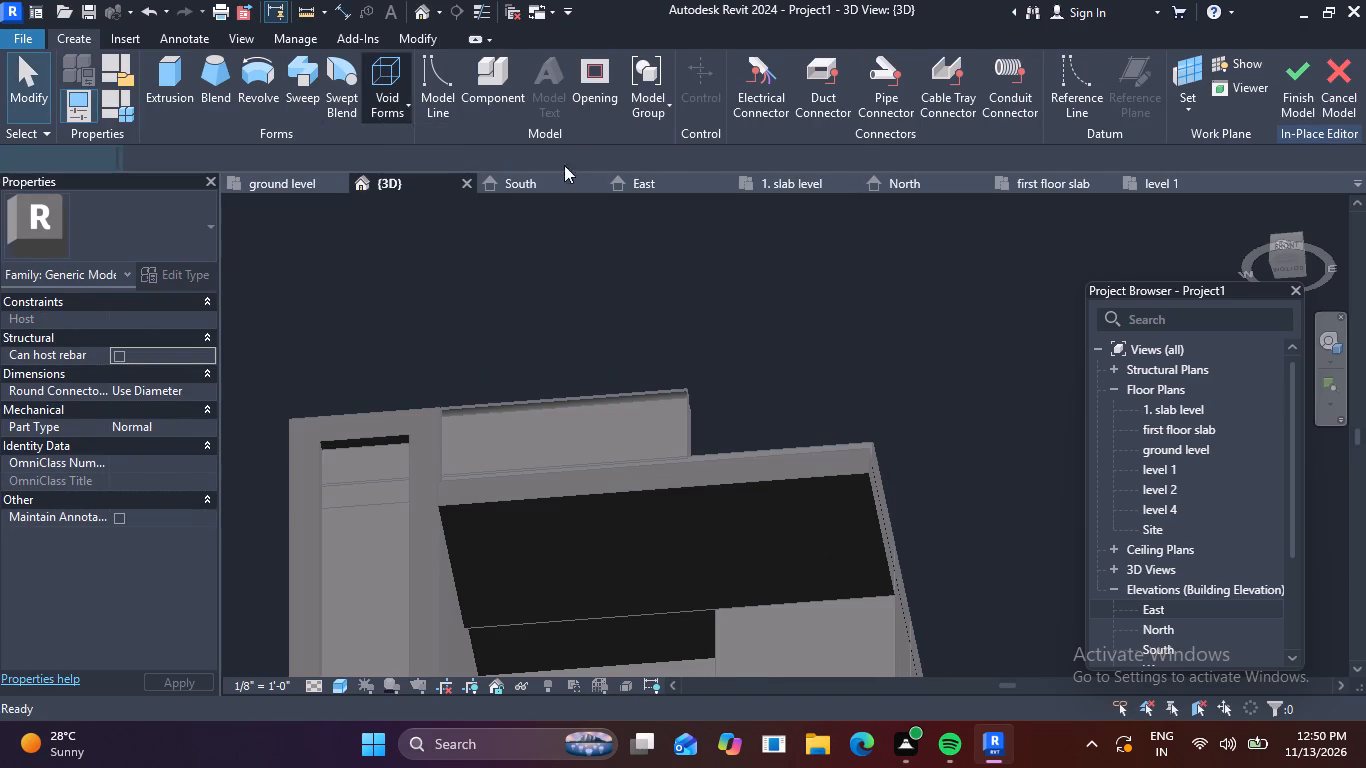
pyautogui.click(934, 106)
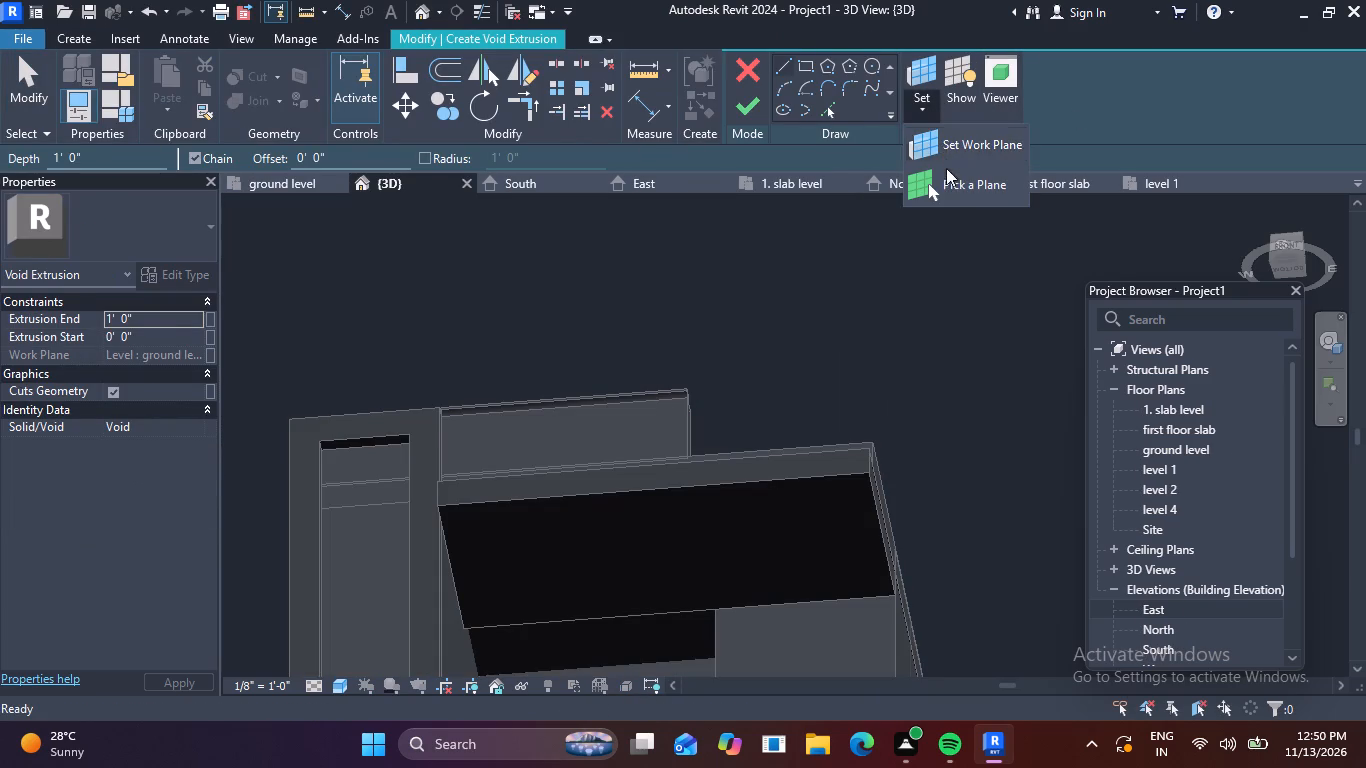
pyautogui.click(951, 197)
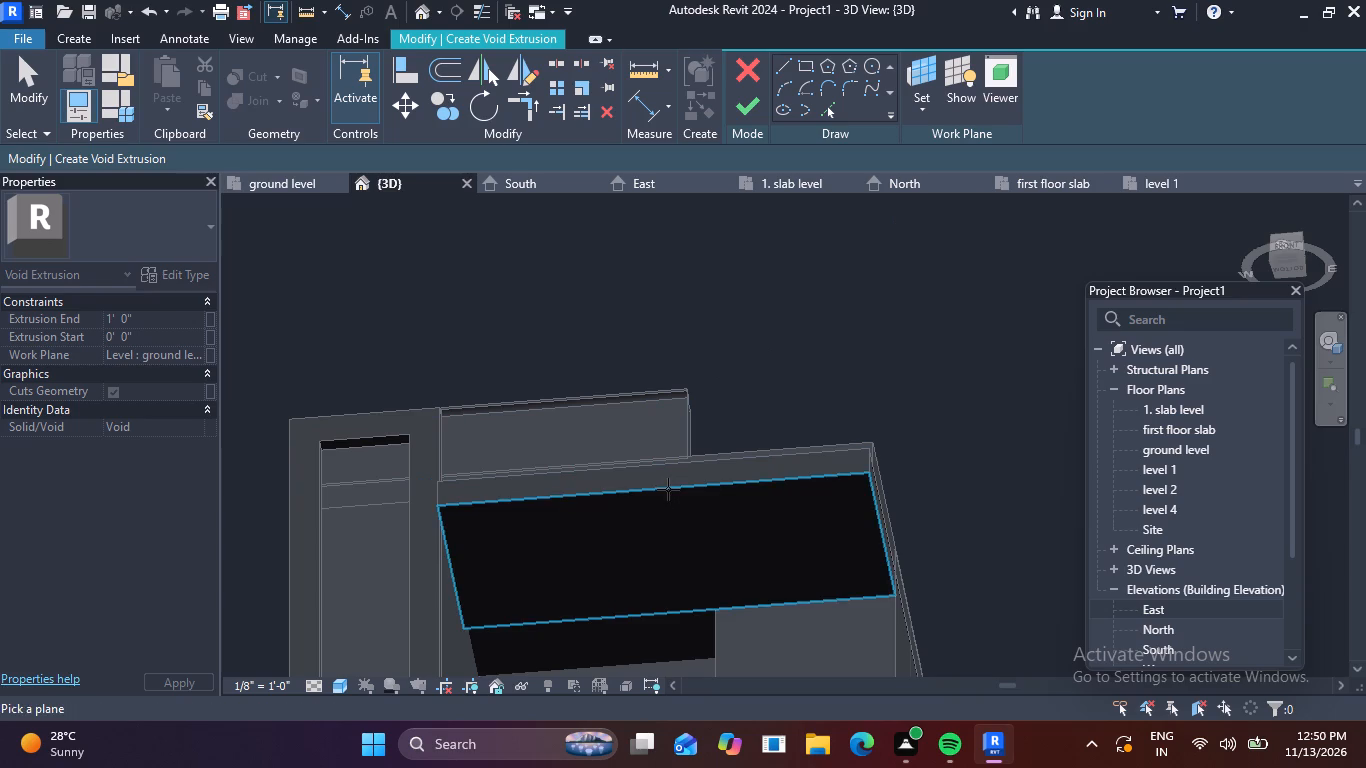
pyautogui.click(668, 489)
# Start a rectangle sketch for the void extrusion on the underside of the generic extrusion, keeping the 1' depth.
pyautogui.scroll(4, 619, 544)
pyautogui.moveTo(650, 504); pyautogui.dragTo(651, 449, button='middle')
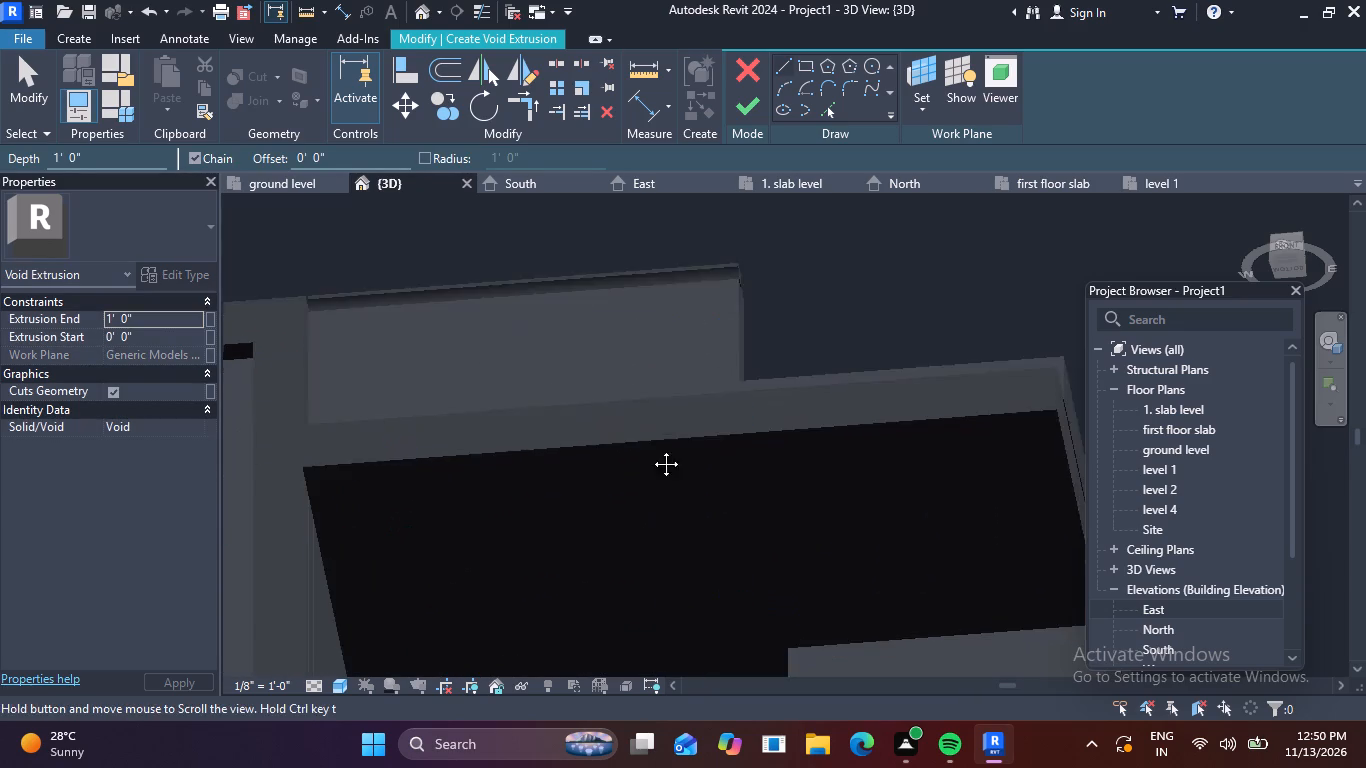
pyautogui.moveTo(651, 449); pyautogui.dragTo(659, 413, button='middle')
pyautogui.keyDown('shift'); pyautogui.moveTo(670, 464); pyautogui.dragTo(692, 423, button='middle'); pyautogui.keyUp('shift')
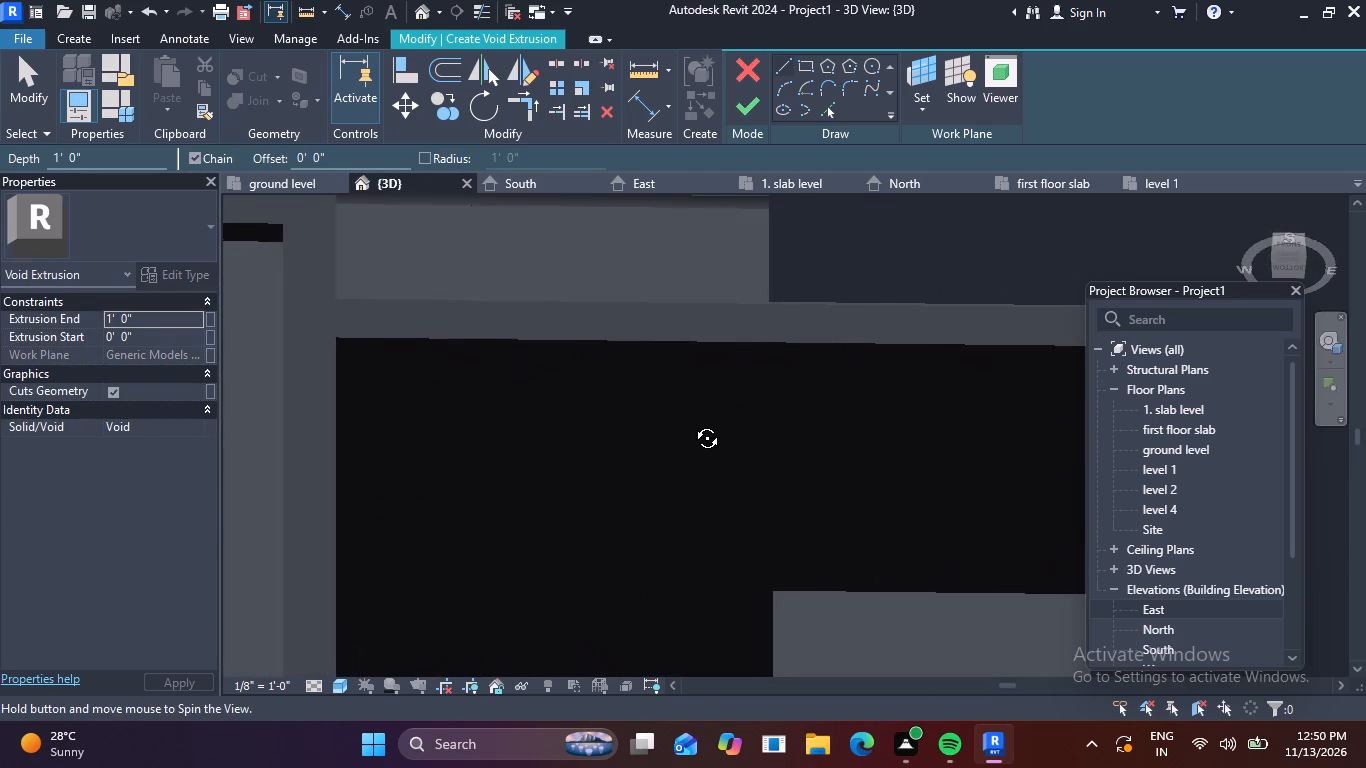
pyautogui.keyDown('shift'); pyautogui.moveTo(692, 423); pyautogui.dragTo(693, 423, button='middle'); pyautogui.keyUp('shift')
pyautogui.scroll(3, 817, 446)
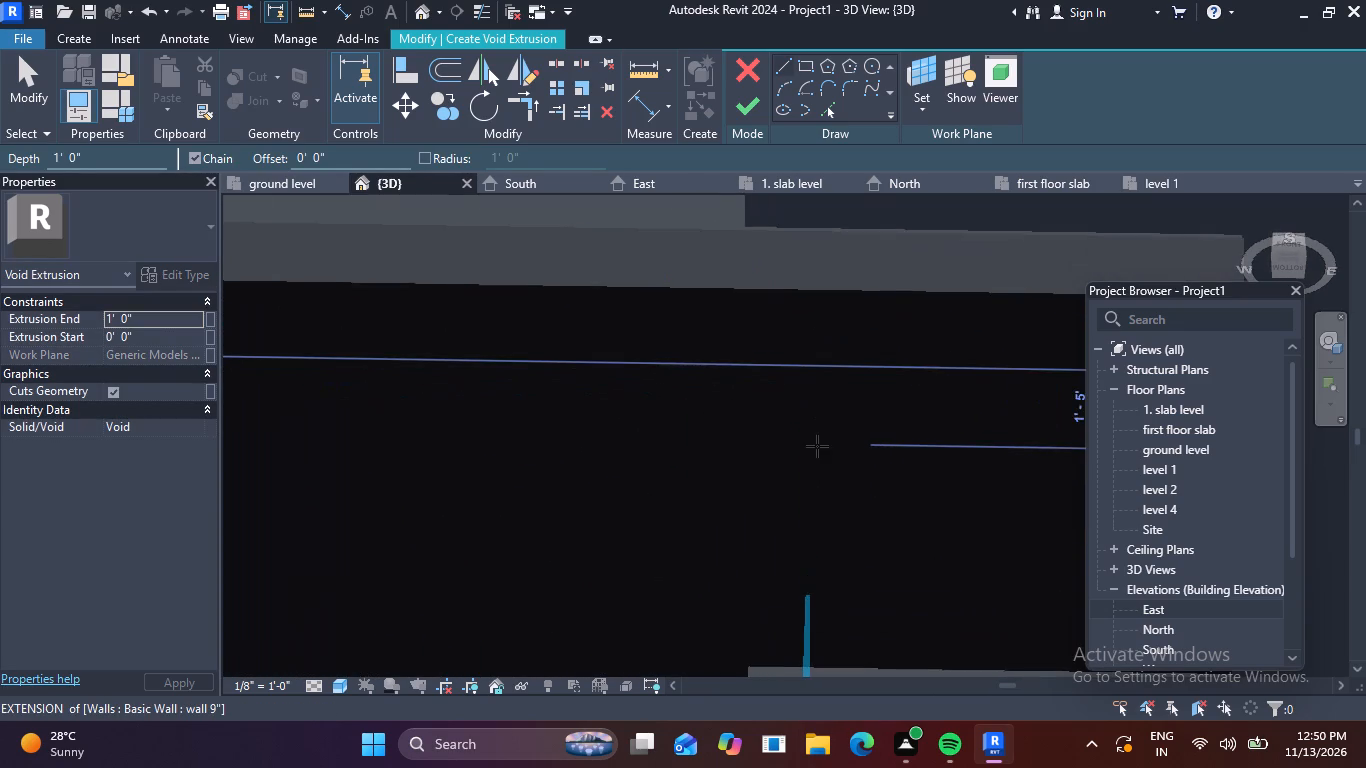
pyautogui.keyDown('shift'); pyautogui.moveTo(809, 442); pyautogui.dragTo(818, 406, button='middle'); pyautogui.keyUp('shift')
pyautogui.scroll(-3, 818, 406)
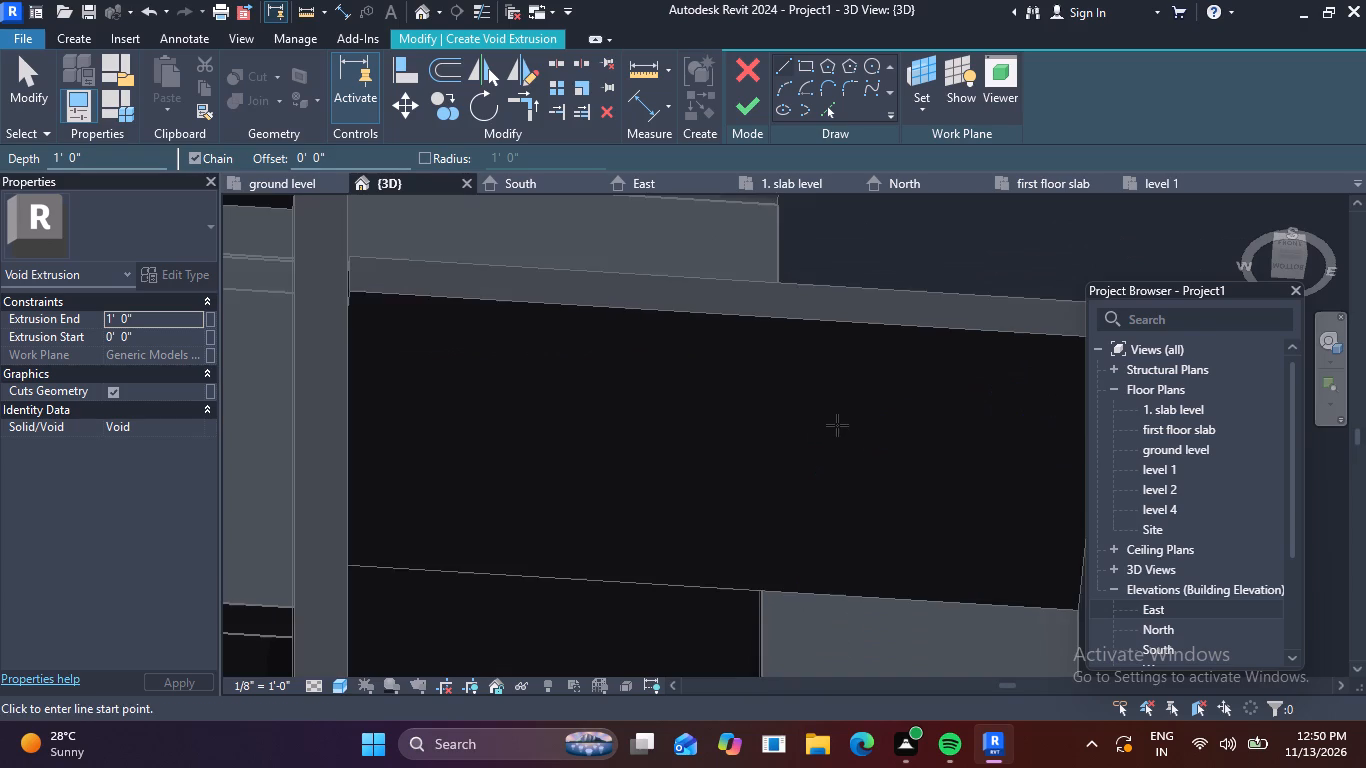
pyautogui.moveTo(837, 425); pyautogui.dragTo(839, 401, button='middle')
pyautogui.moveTo(825, 307); pyautogui.dragTo(703, 304, button='middle')
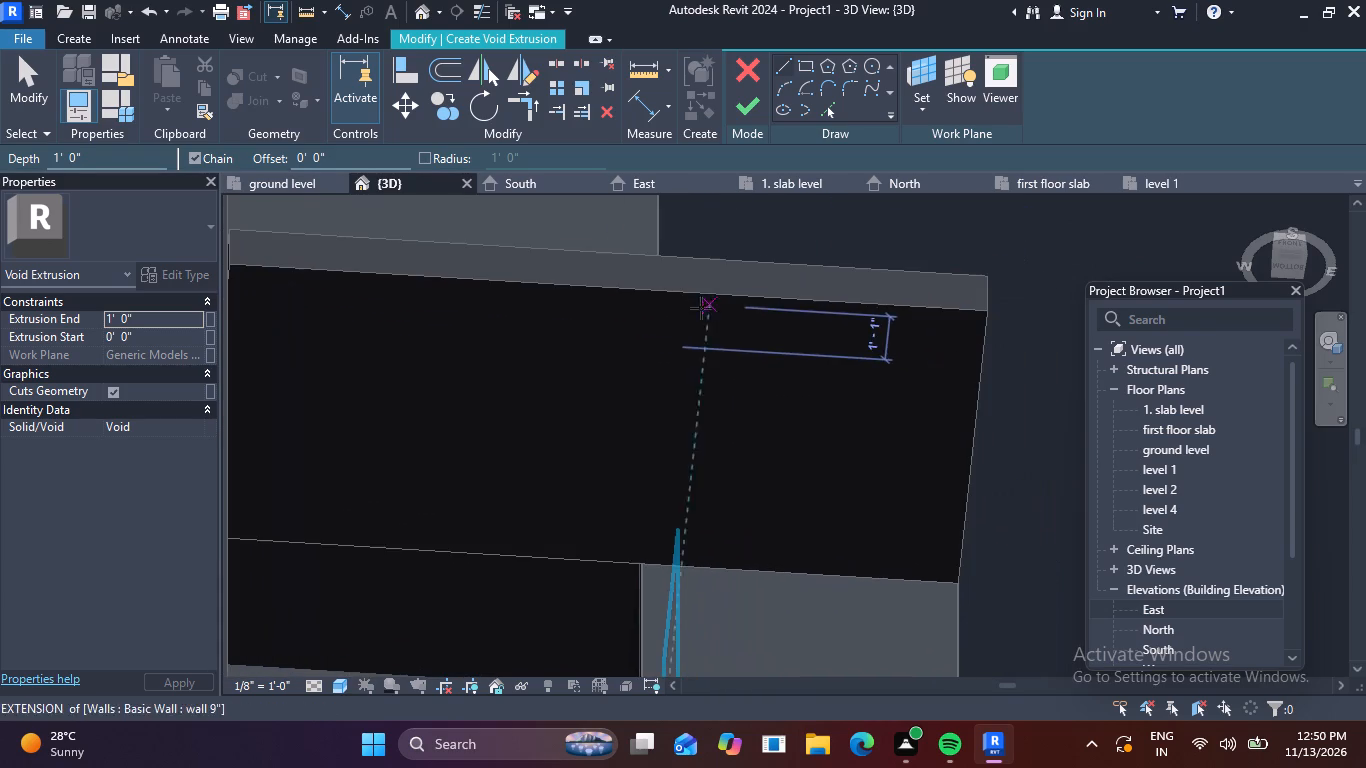
pyautogui.moveTo(609, 340); pyautogui.dragTo(640, 343, button='middle')
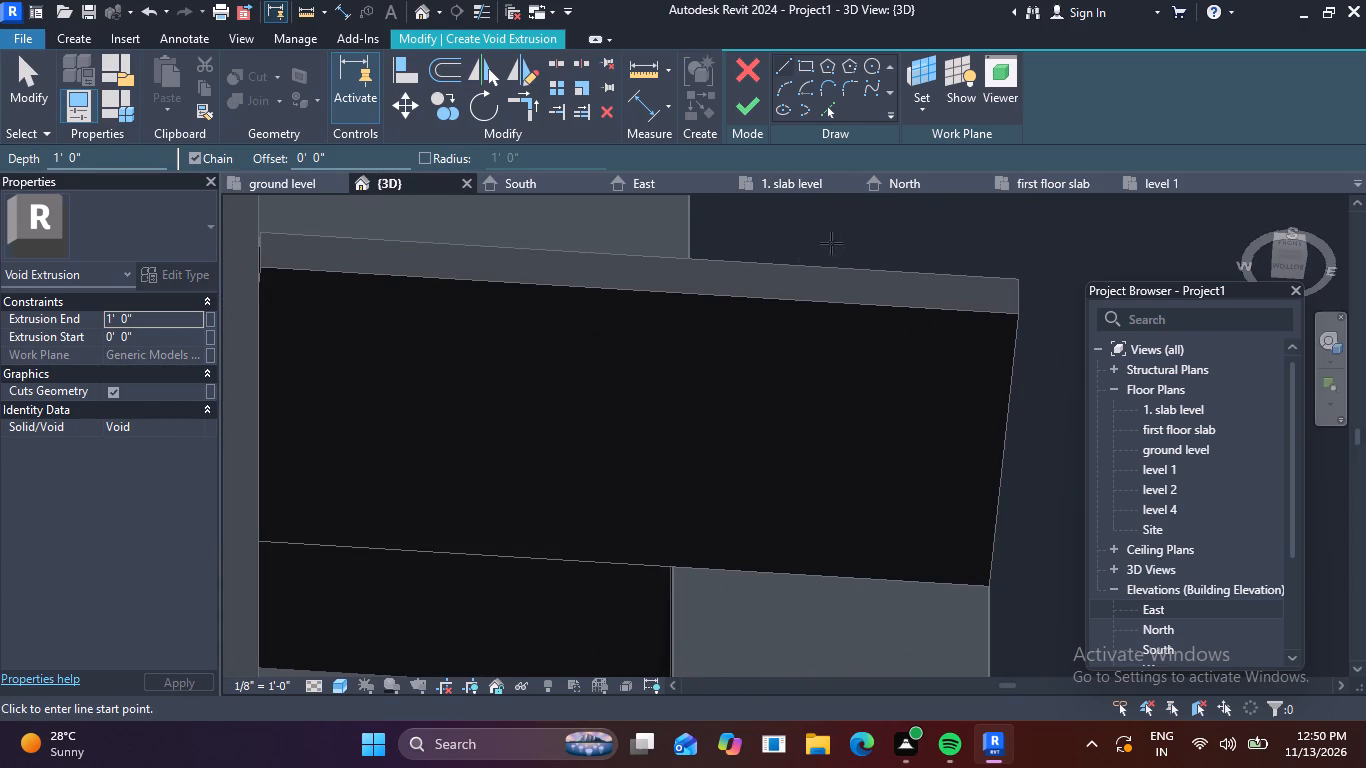
pyautogui.scroll(-5, 752, 345)
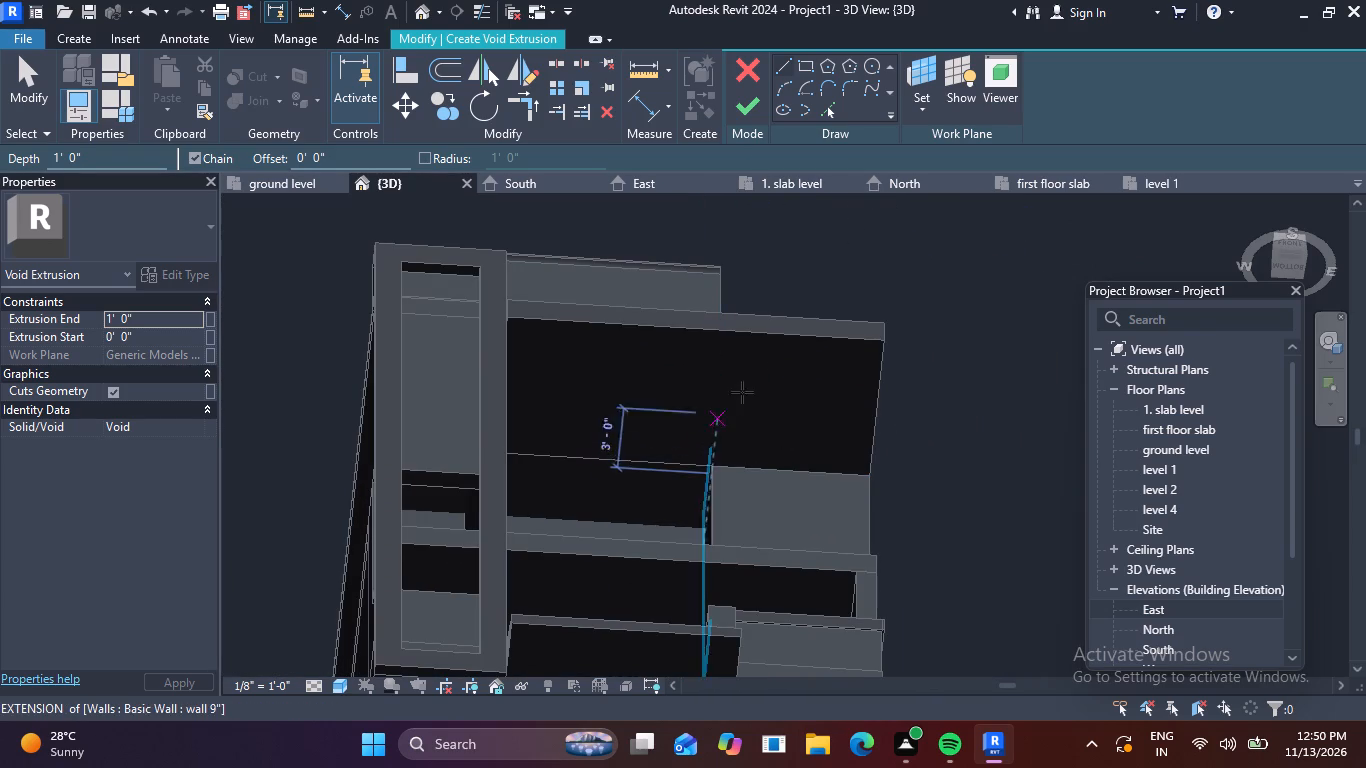
pyautogui.scroll(3, 760, 329)
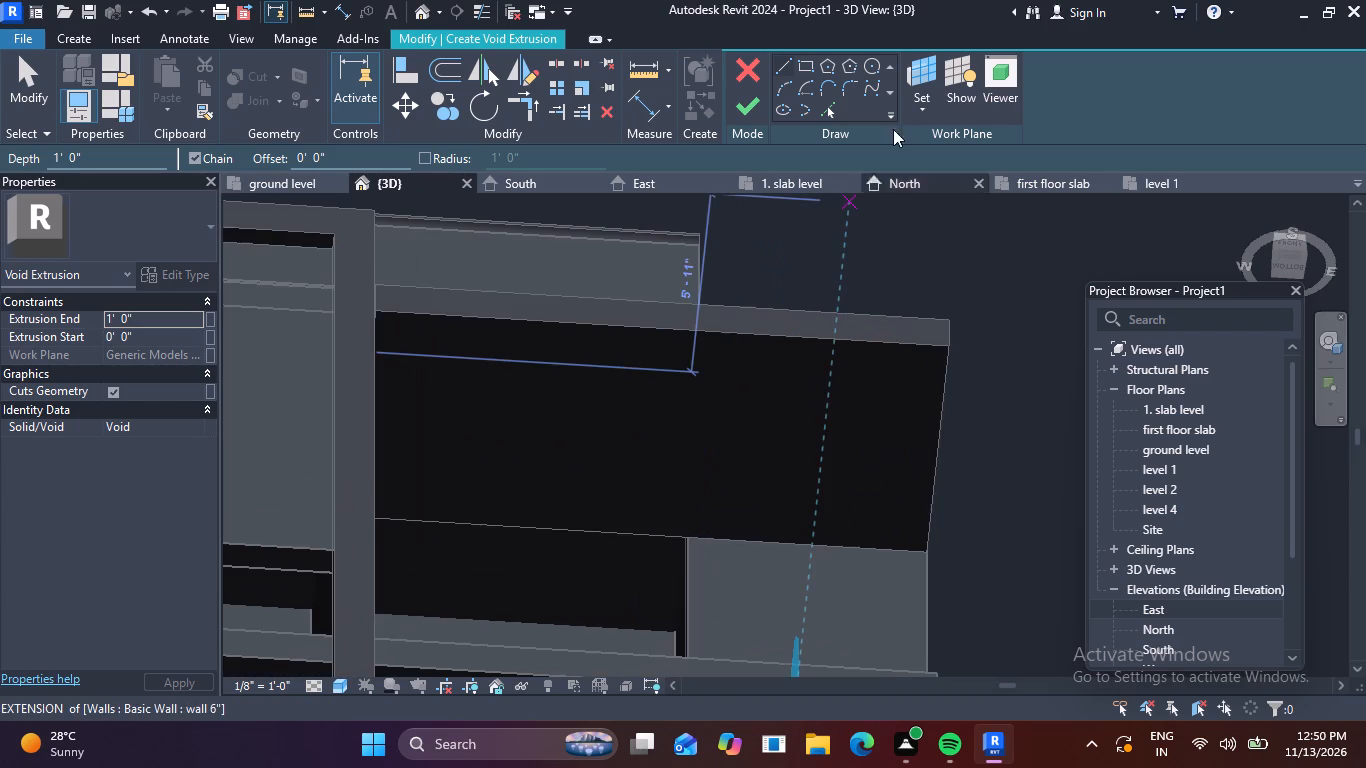
pyautogui.click(808, 72)
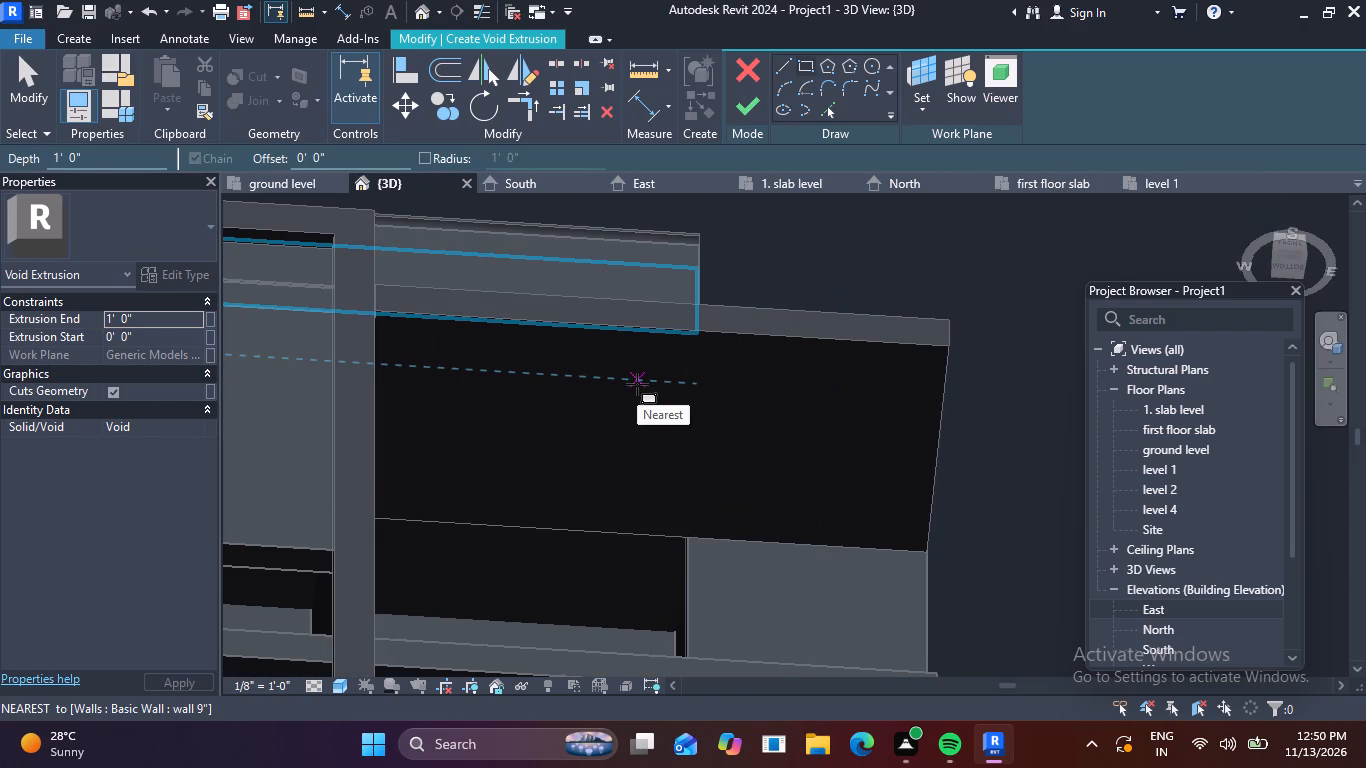
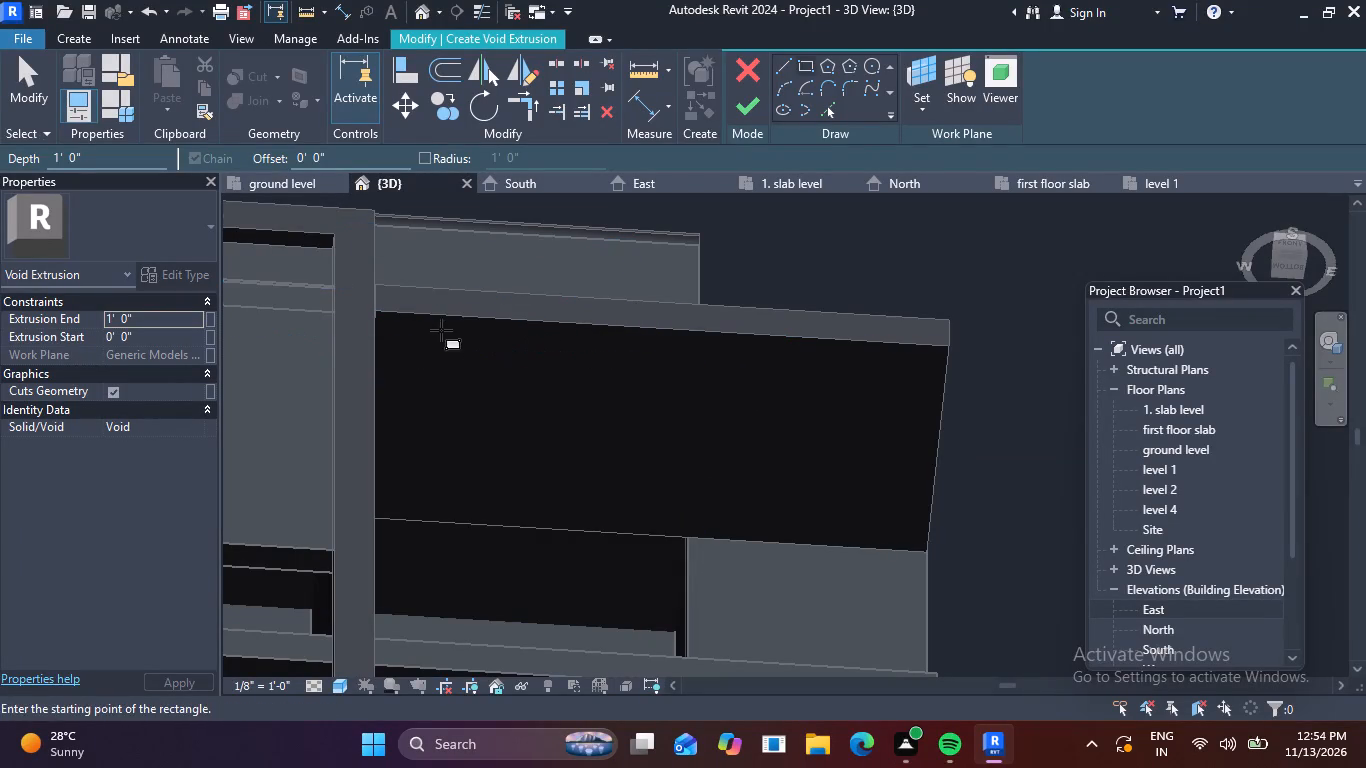
# Sketch three parallel rectangles about 4'-1" long, side by side on the extrusion's underside, and finish the 1' deep void extrusion.
pyautogui.scroll(1, 418, 318)
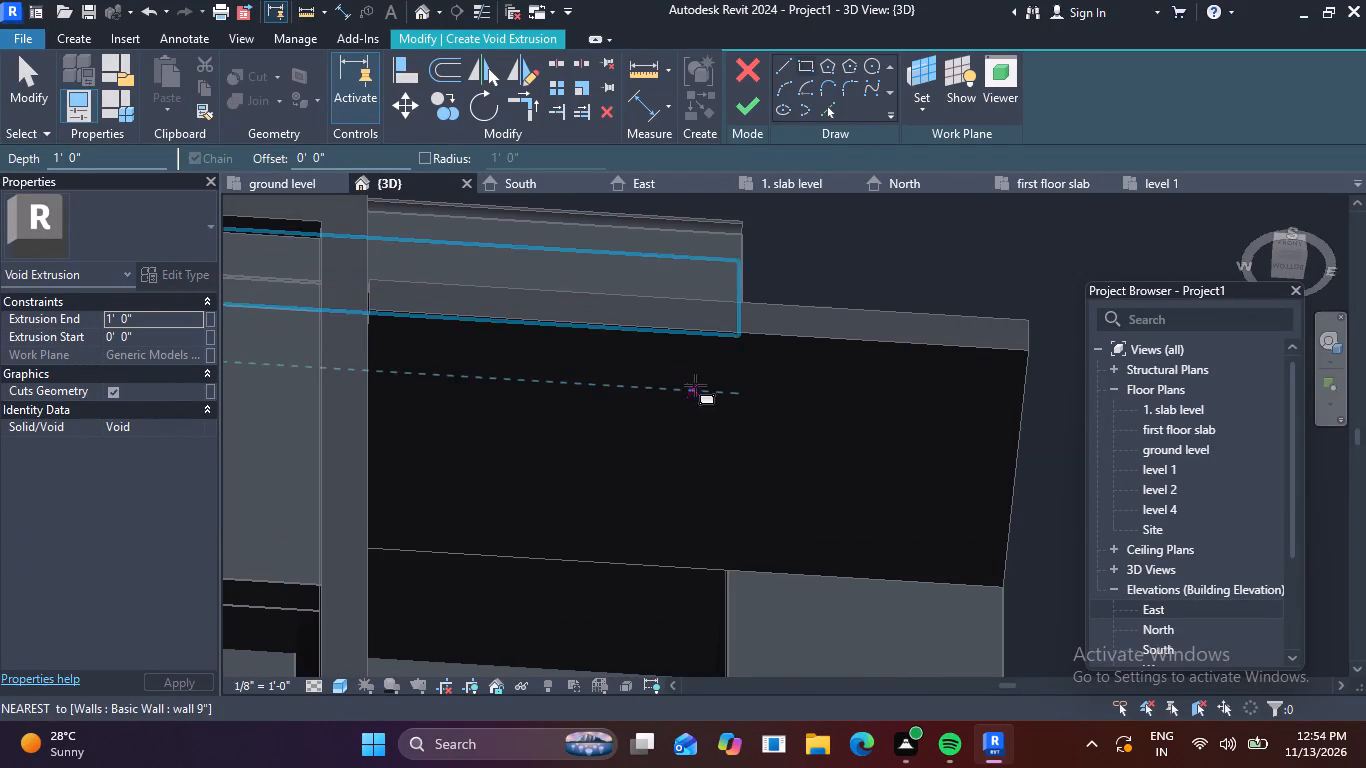
pyautogui.click(805, 63)
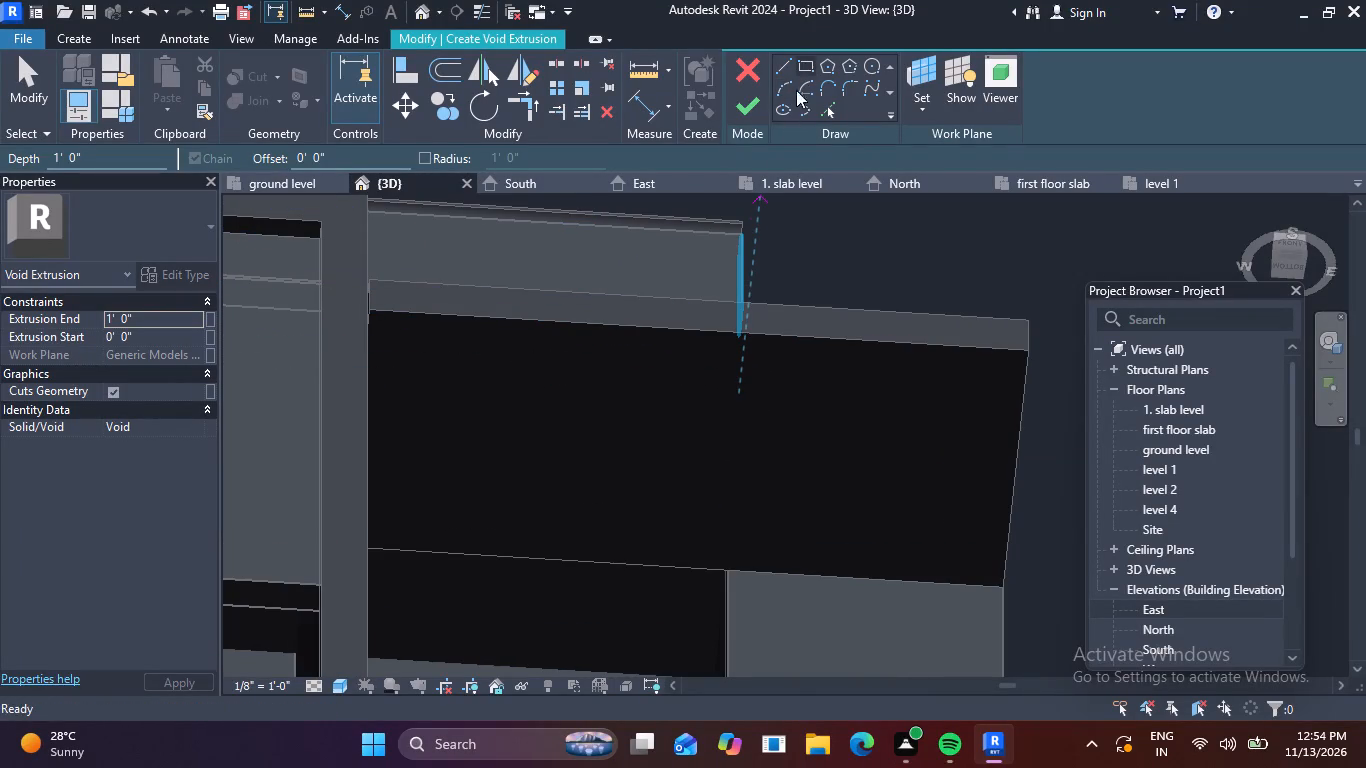
pyautogui.click(638, 372)
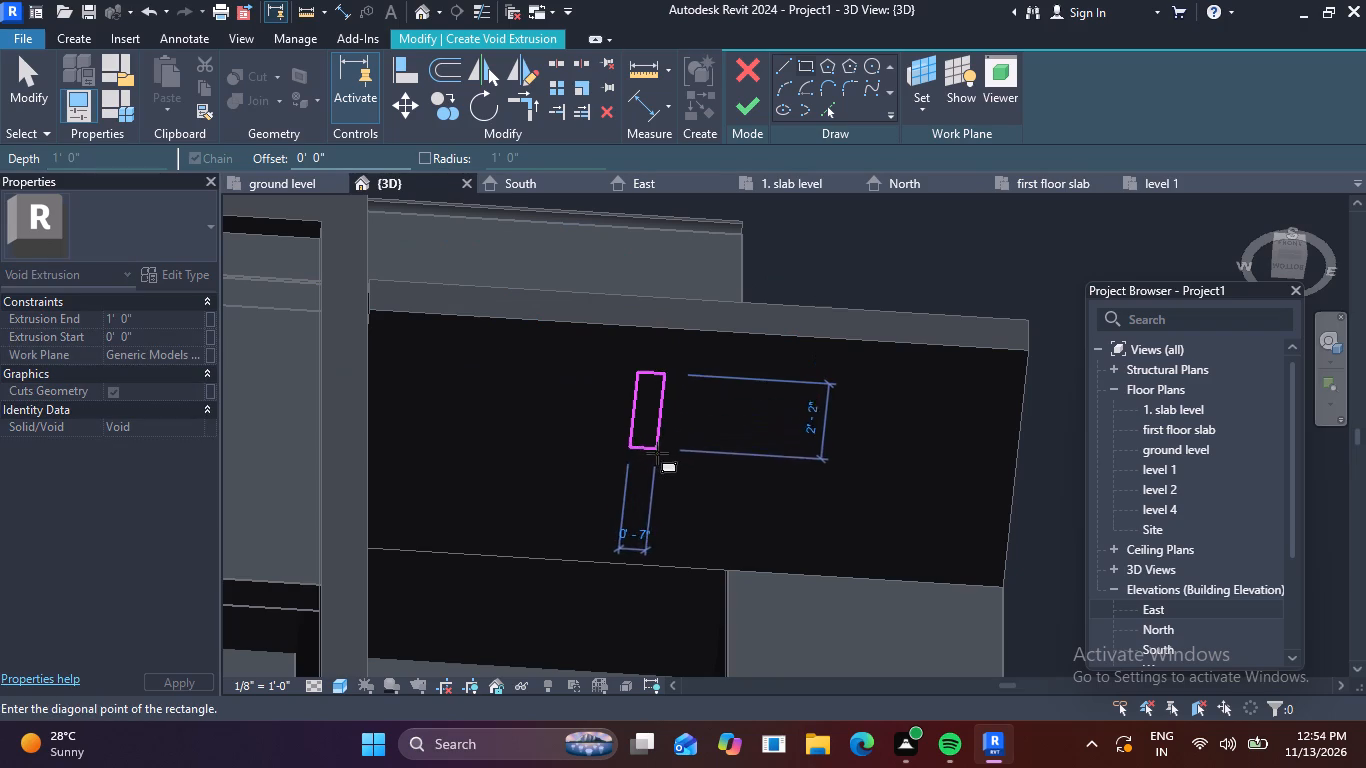
pyautogui.click(664, 519)
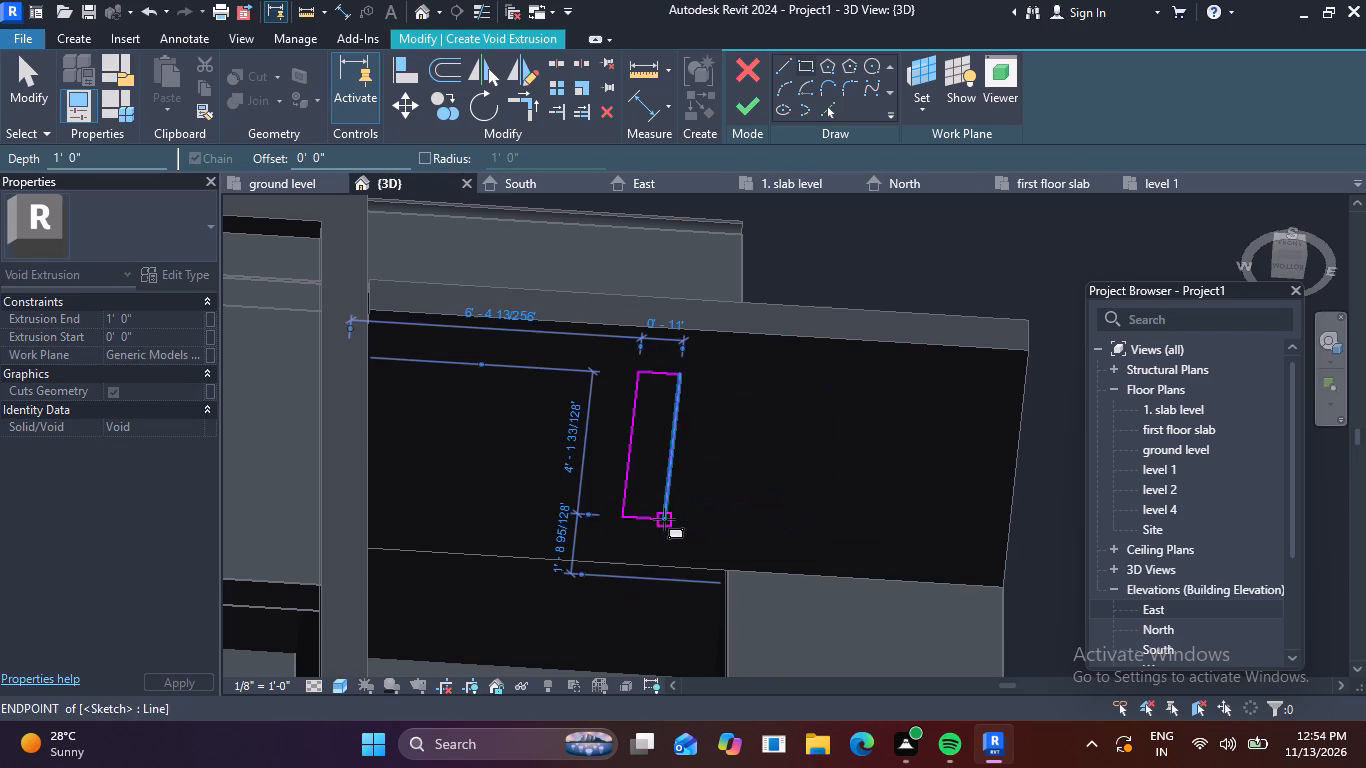
pyautogui.click(728, 382)
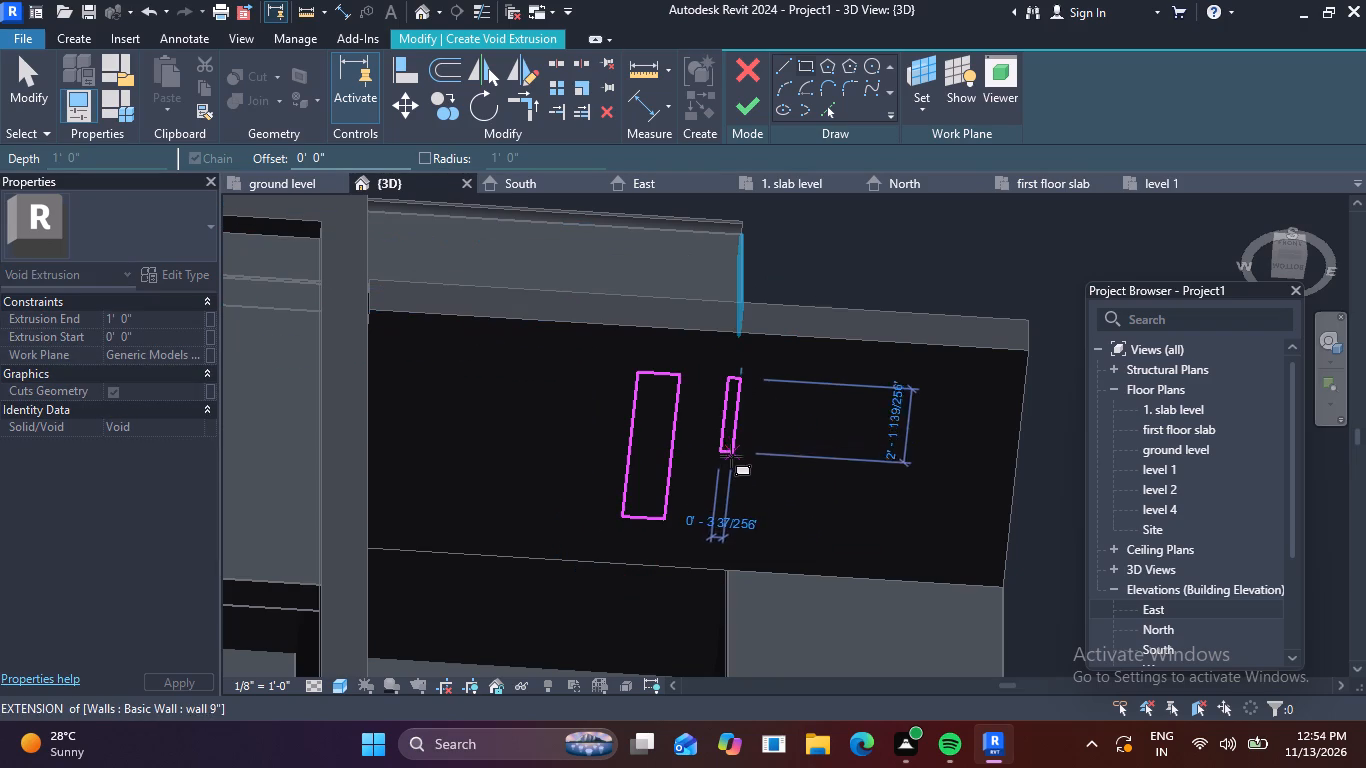
pyautogui.click(753, 525)
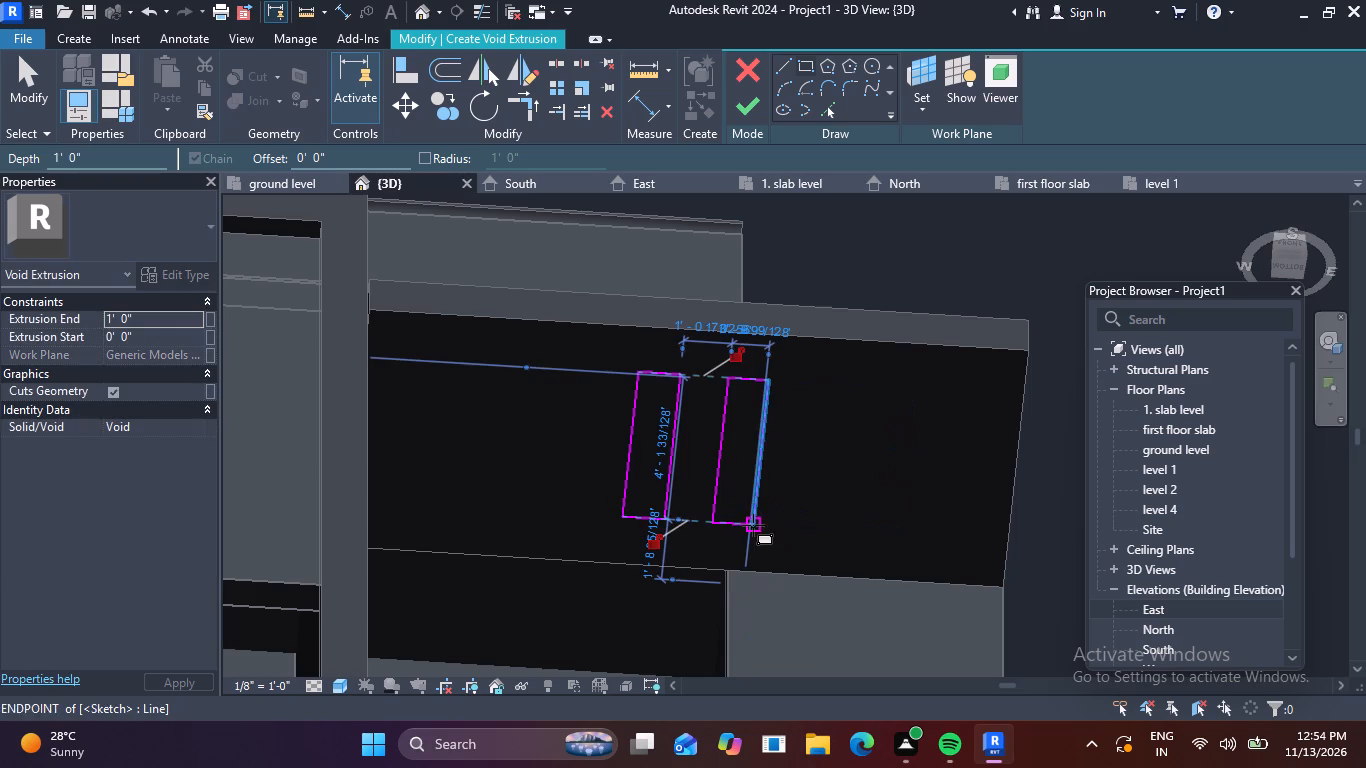
pyautogui.click(814, 382)
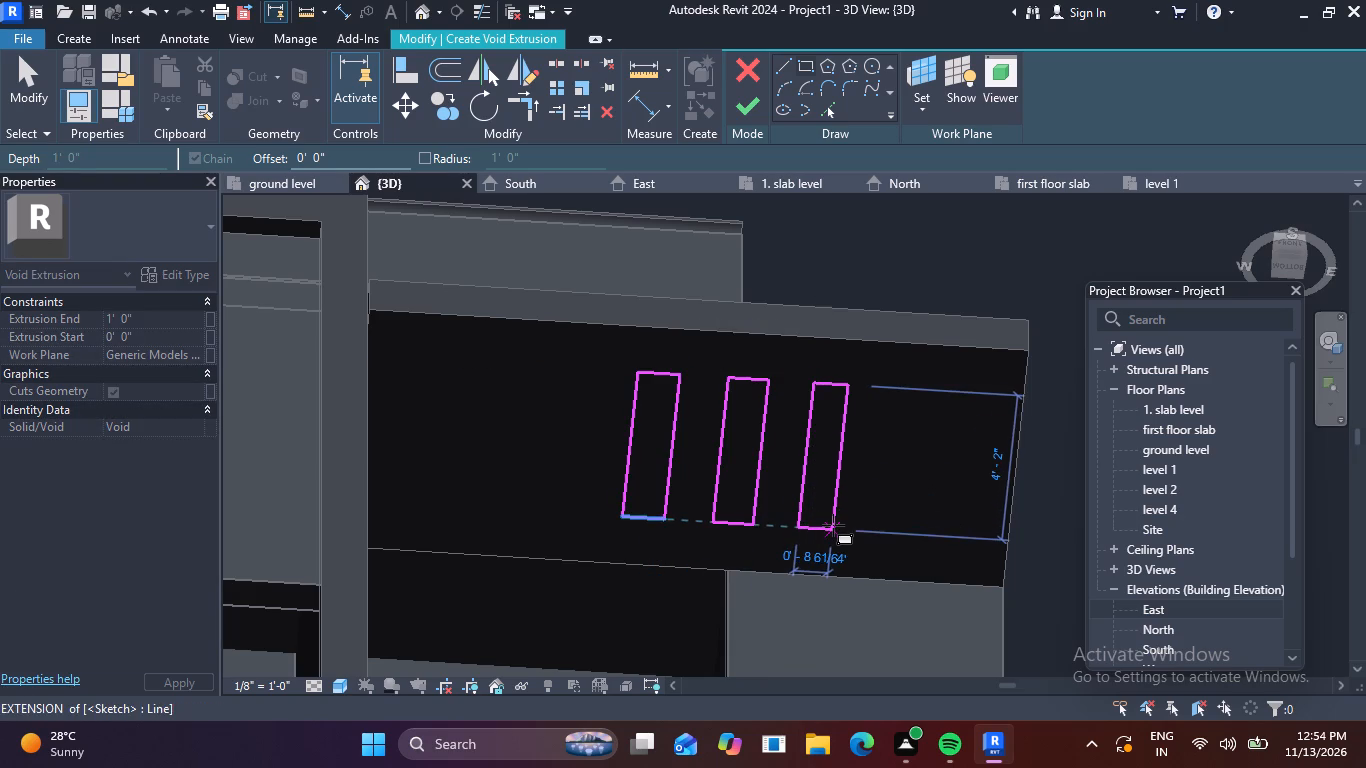
pyautogui.click(833, 525)
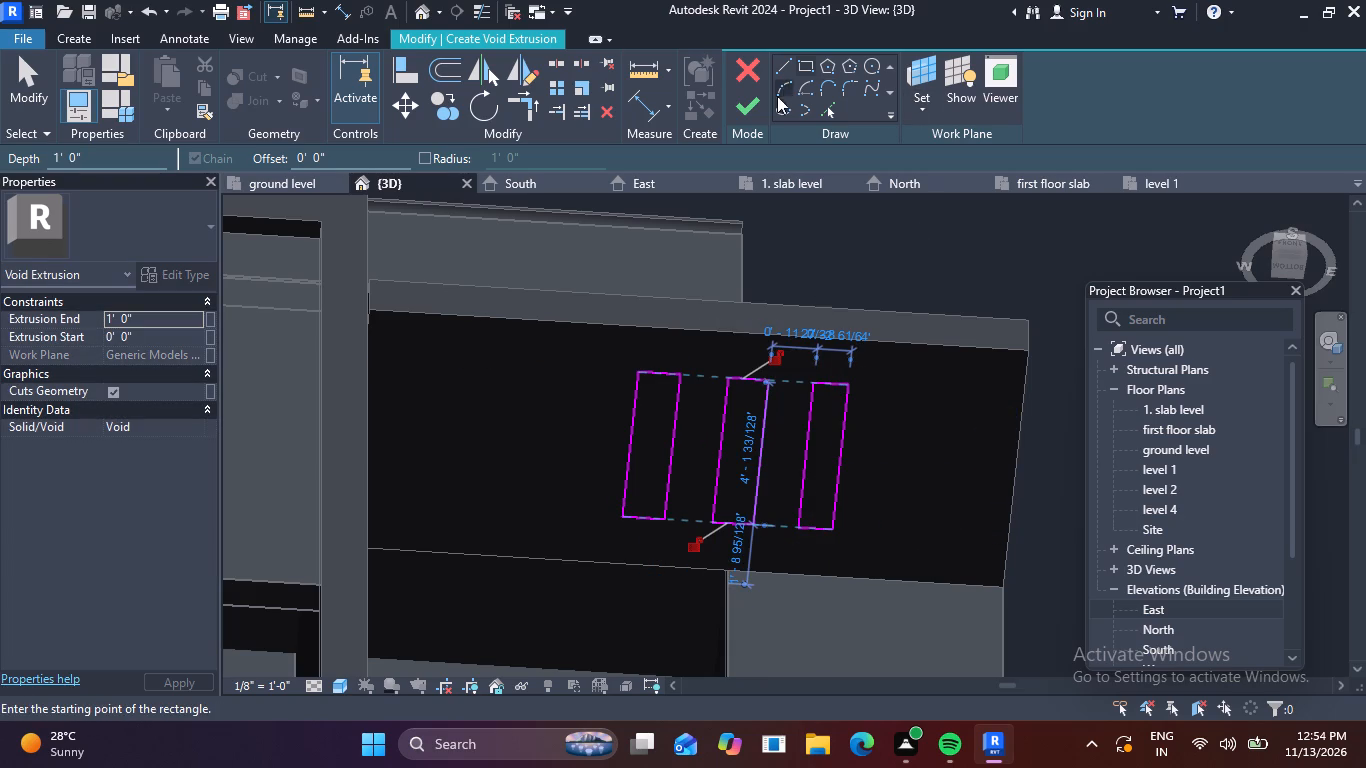
pyautogui.click(754, 107)
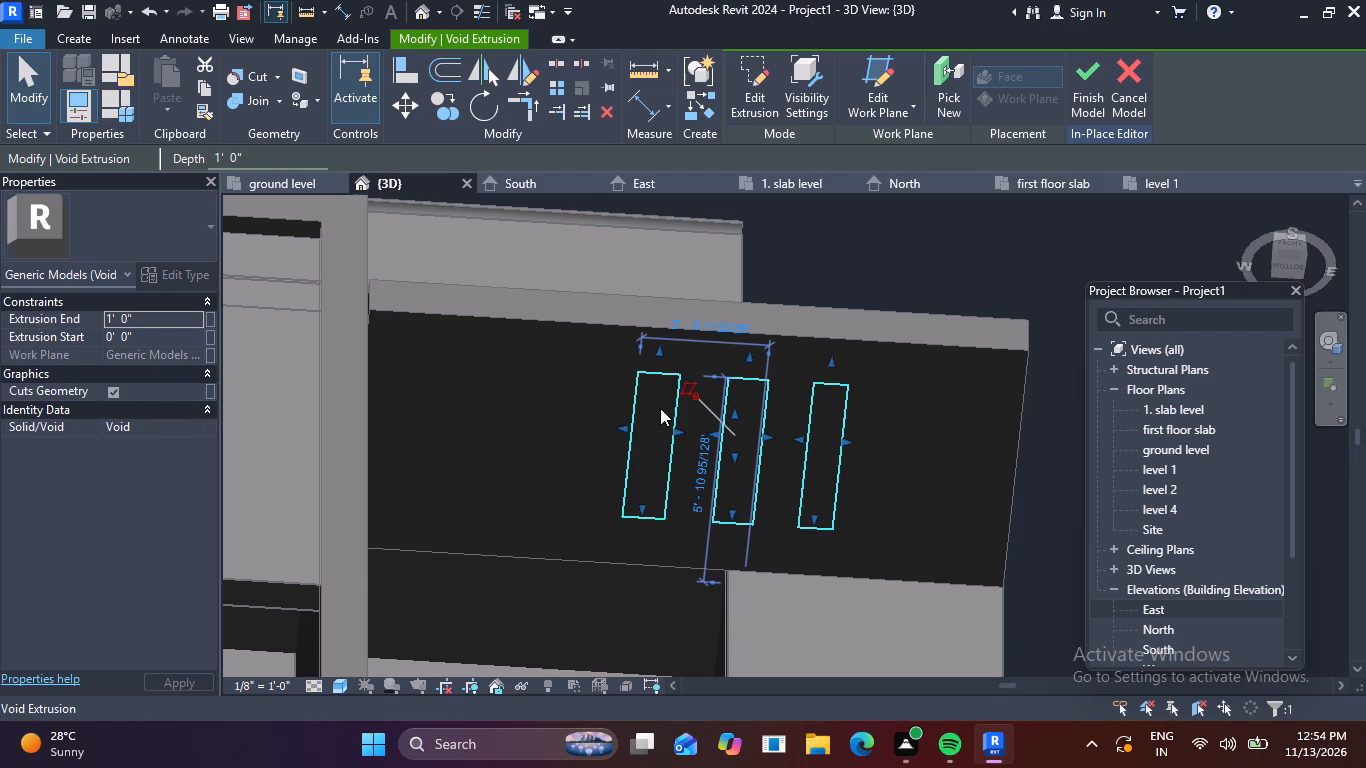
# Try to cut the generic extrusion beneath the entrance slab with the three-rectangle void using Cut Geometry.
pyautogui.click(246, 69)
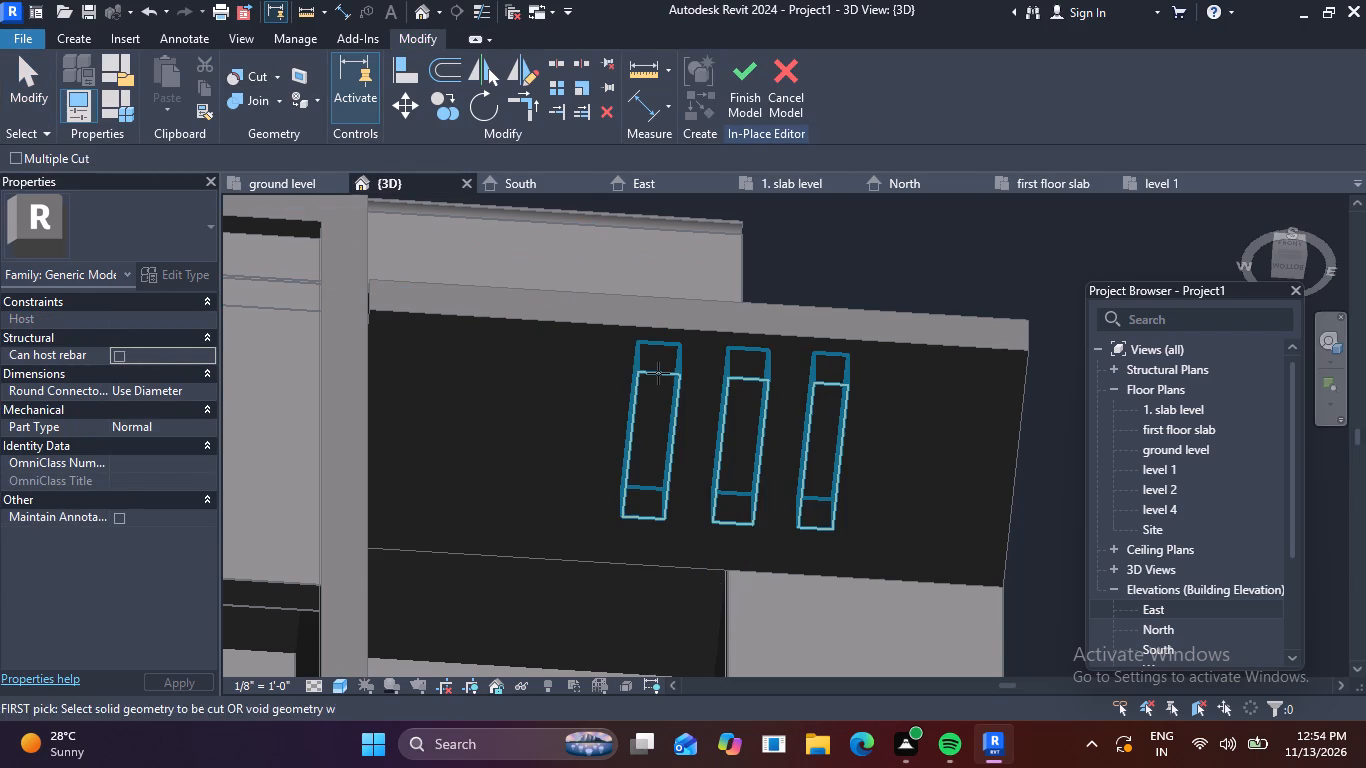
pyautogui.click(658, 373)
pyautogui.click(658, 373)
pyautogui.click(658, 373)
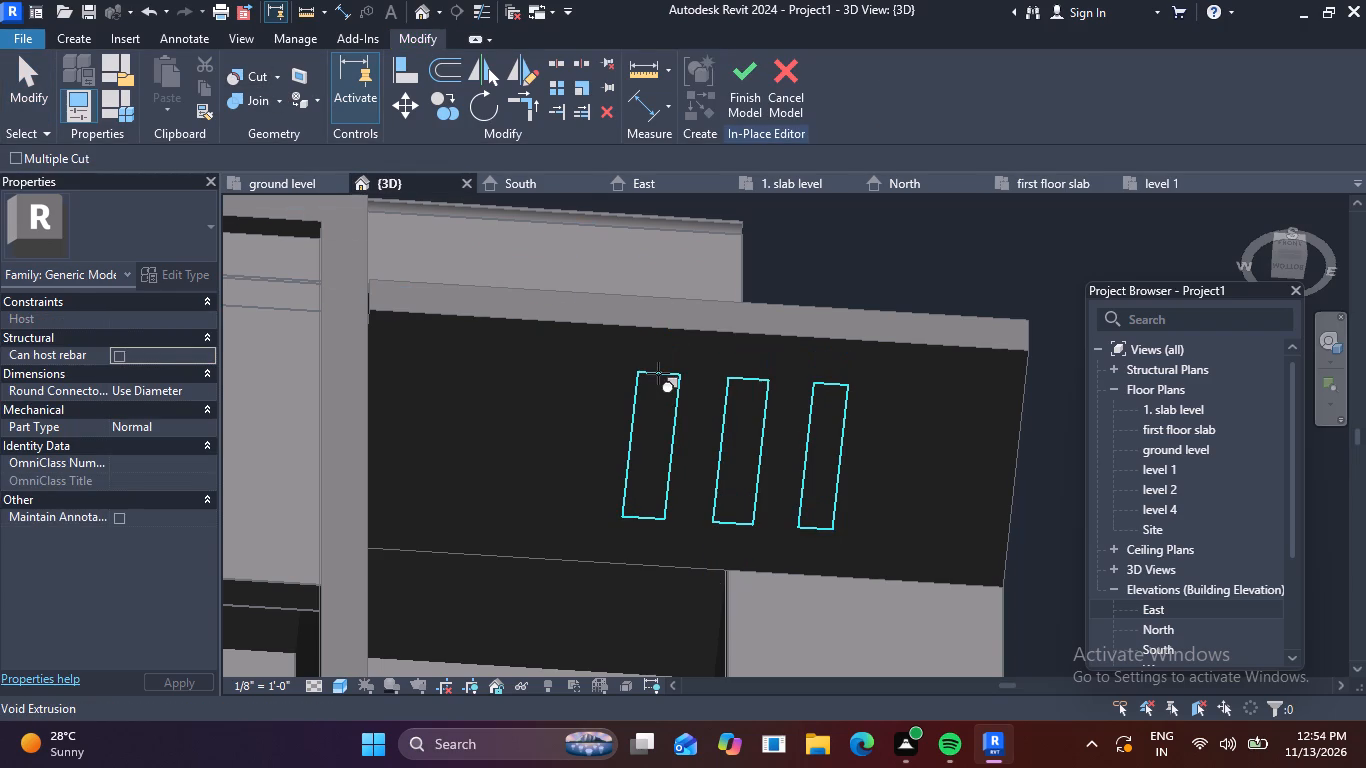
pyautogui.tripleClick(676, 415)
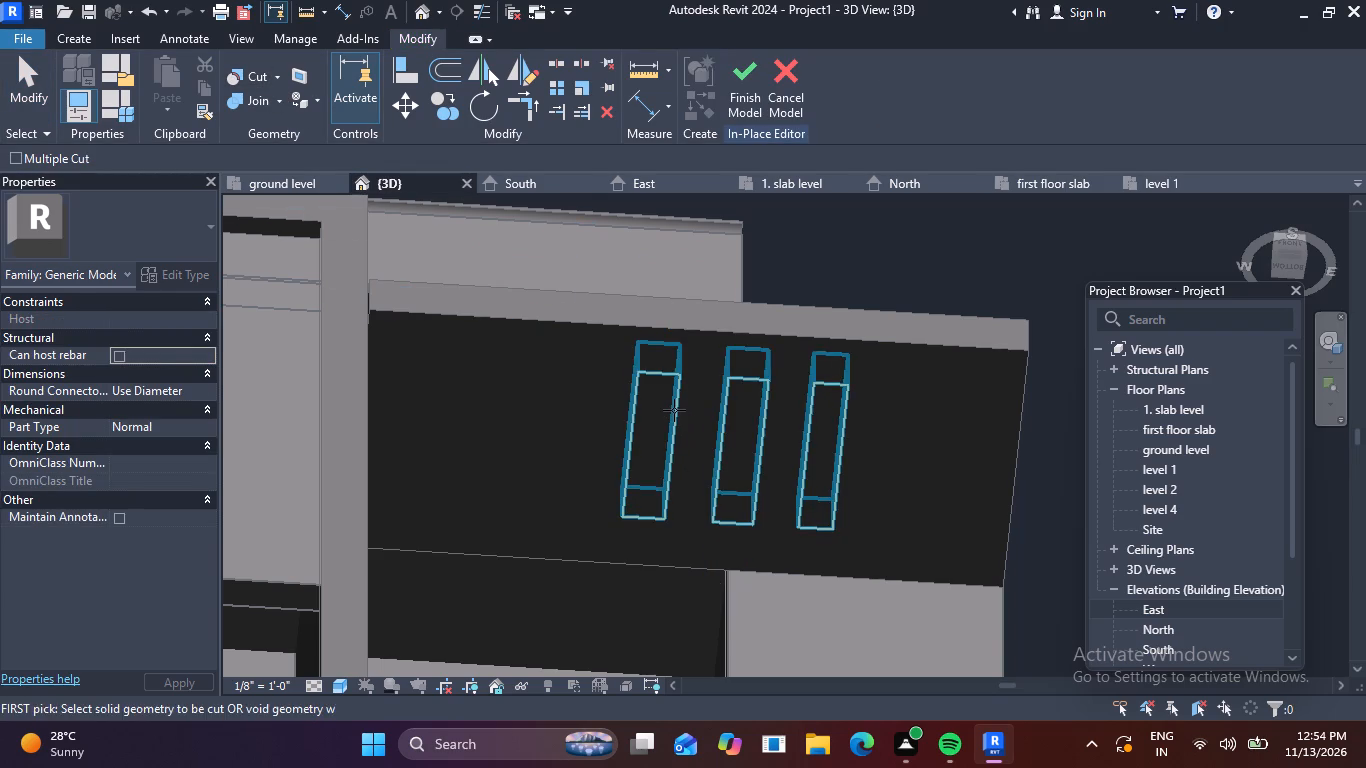
# Apply Cut Geometry to the slab over the entrance, picking the three-rectangle void as the cutting geometry.
pyautogui.click(229, 71)
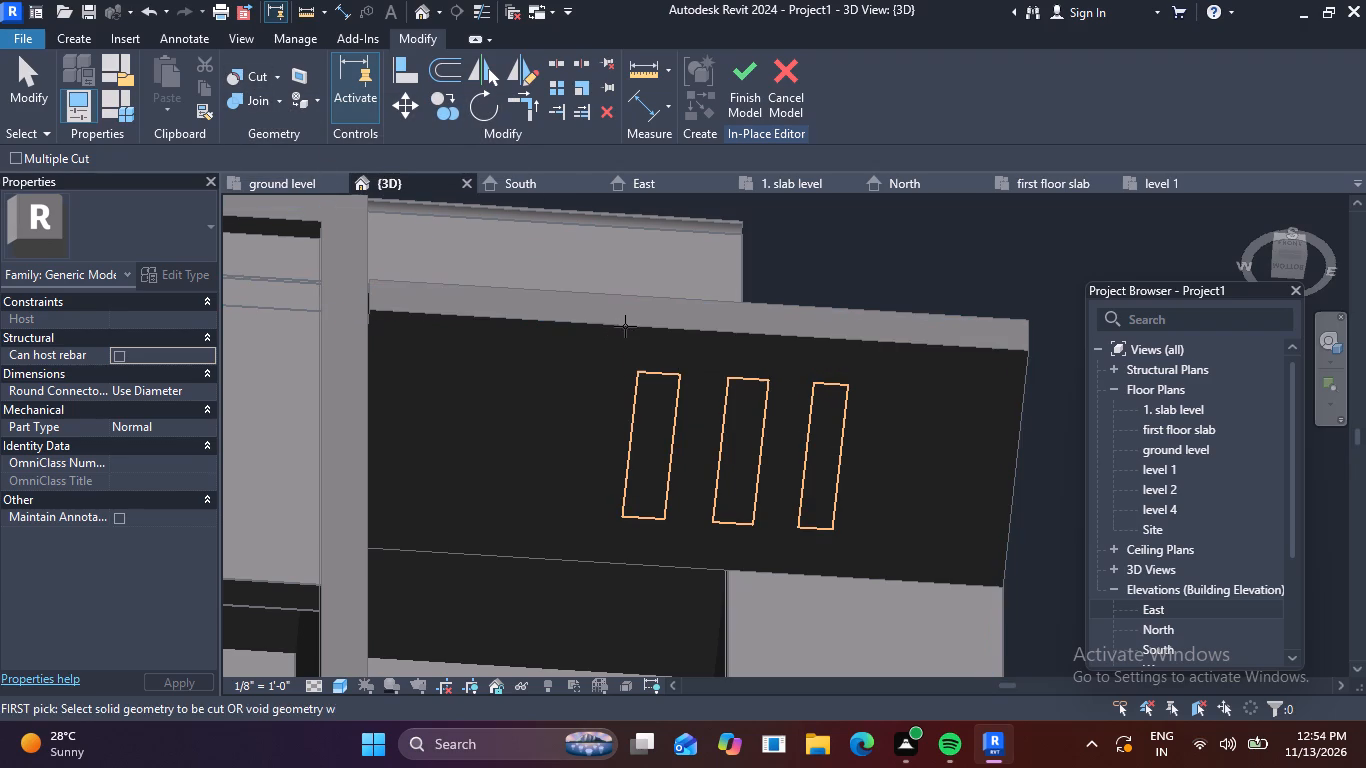
pyautogui.click(542, 317)
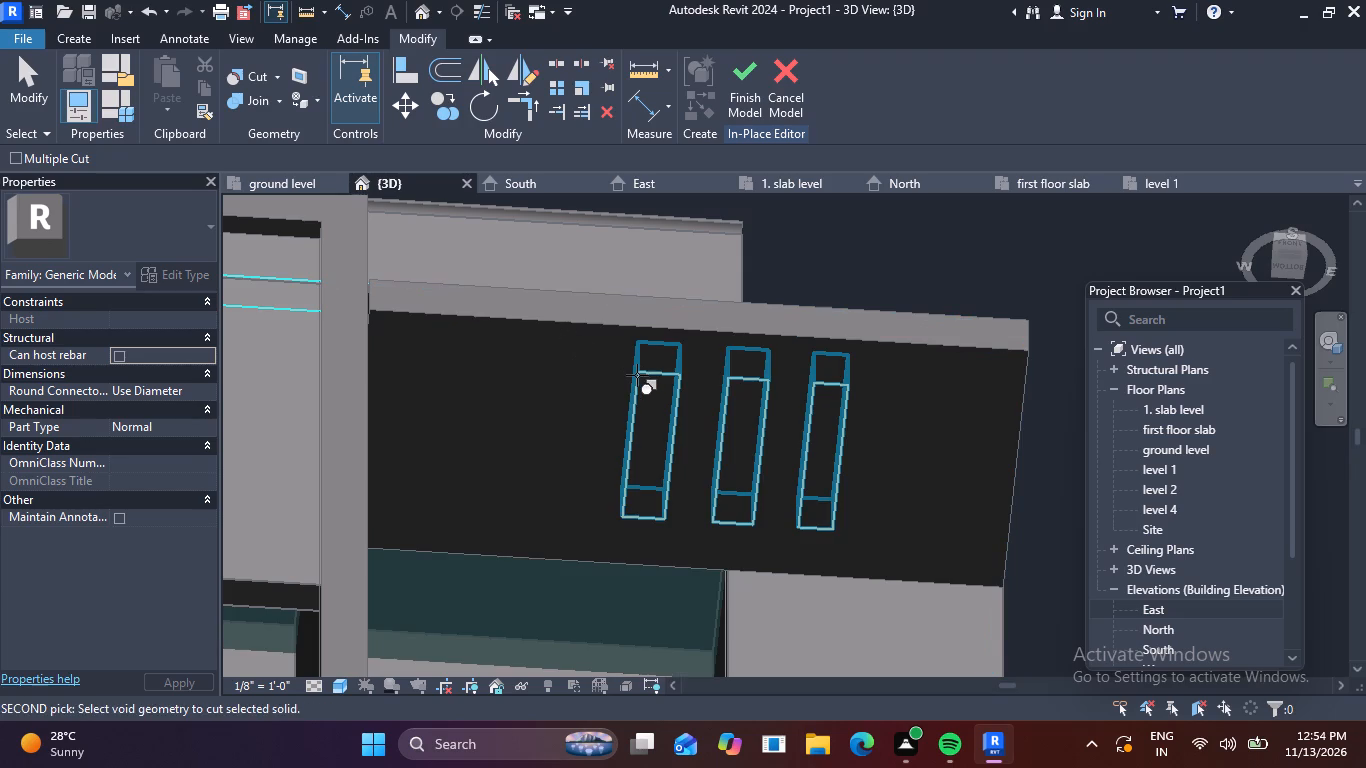
pyautogui.click(637, 375)
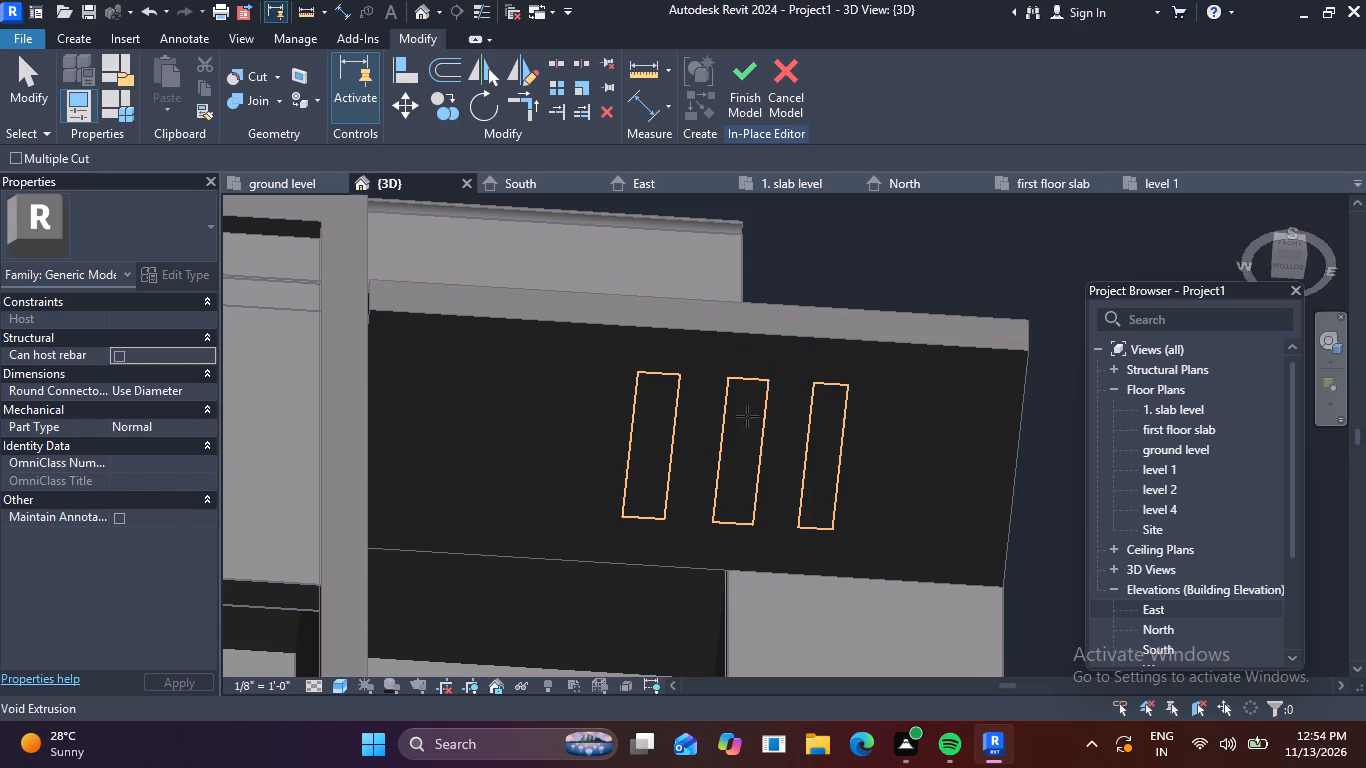
pyautogui.click(733, 410)
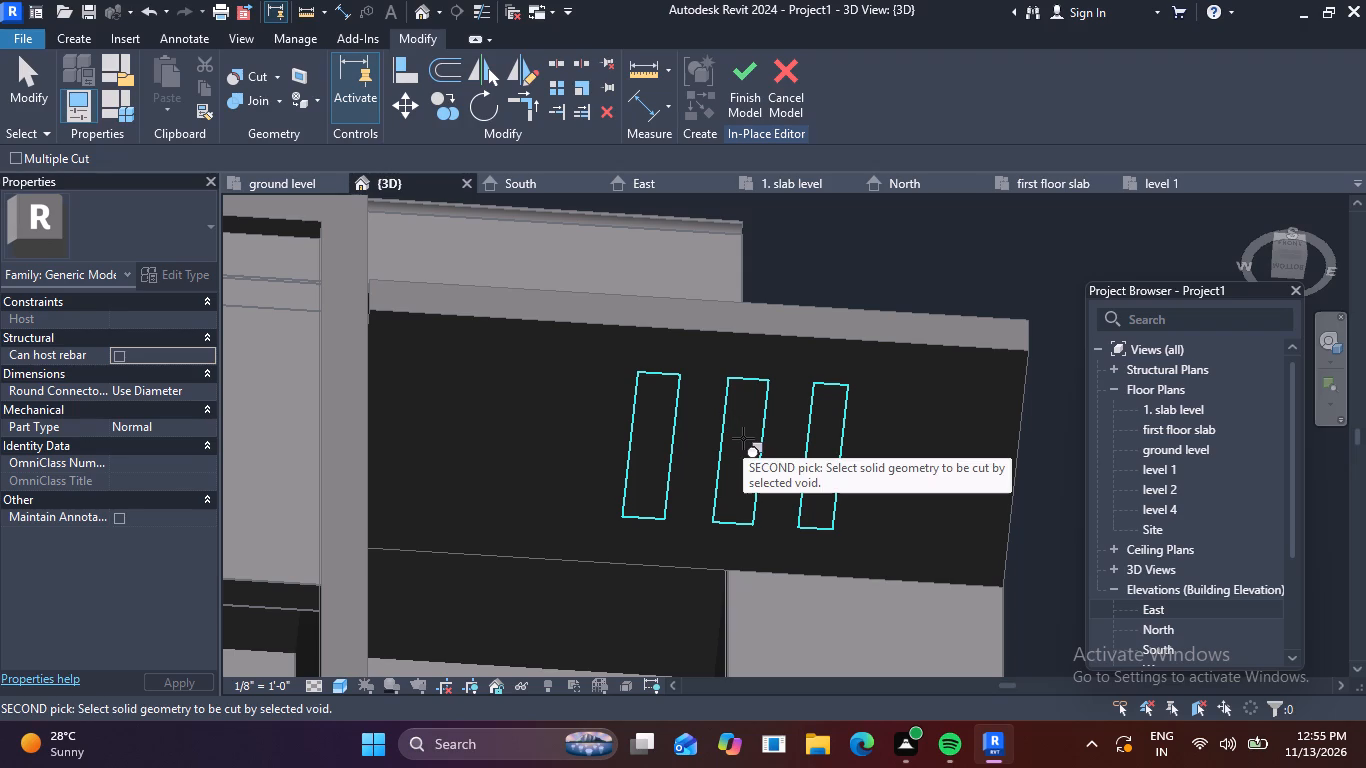
pyautogui.press('Escape')
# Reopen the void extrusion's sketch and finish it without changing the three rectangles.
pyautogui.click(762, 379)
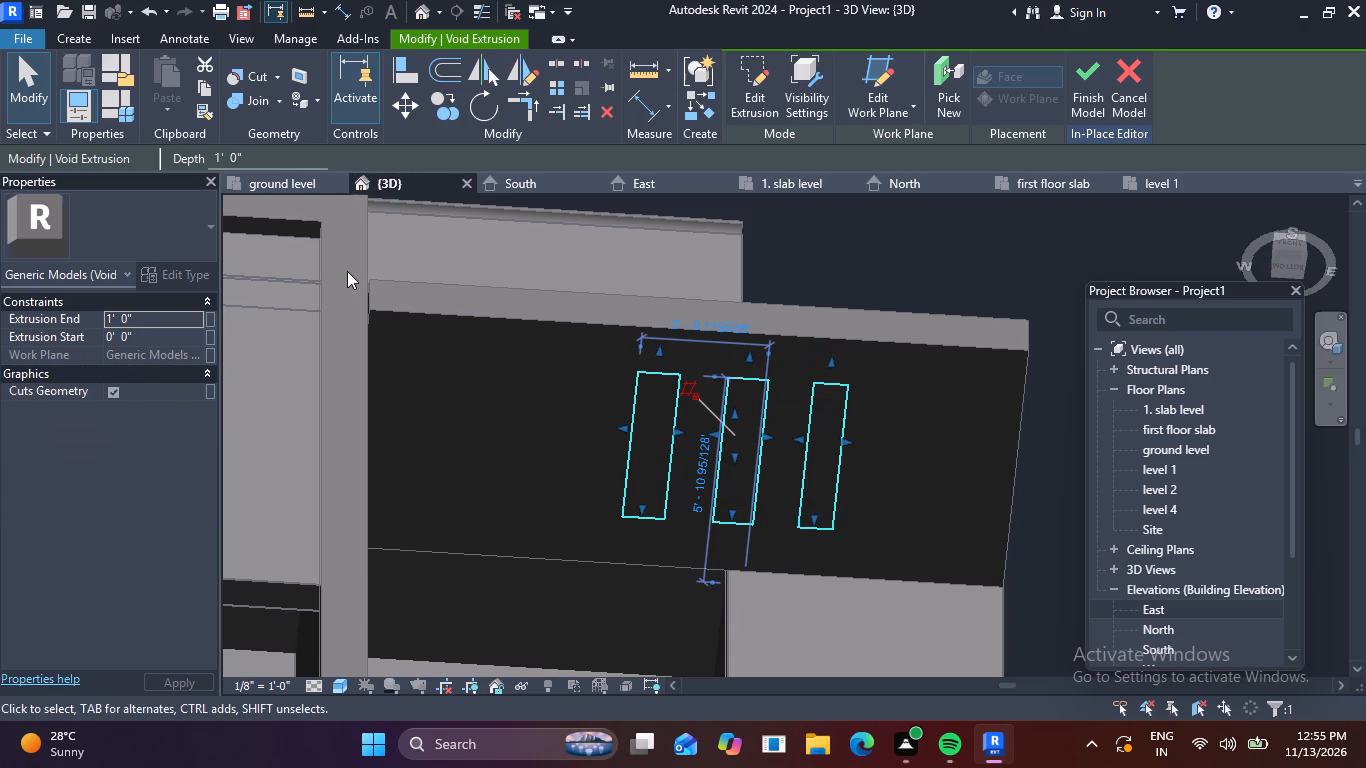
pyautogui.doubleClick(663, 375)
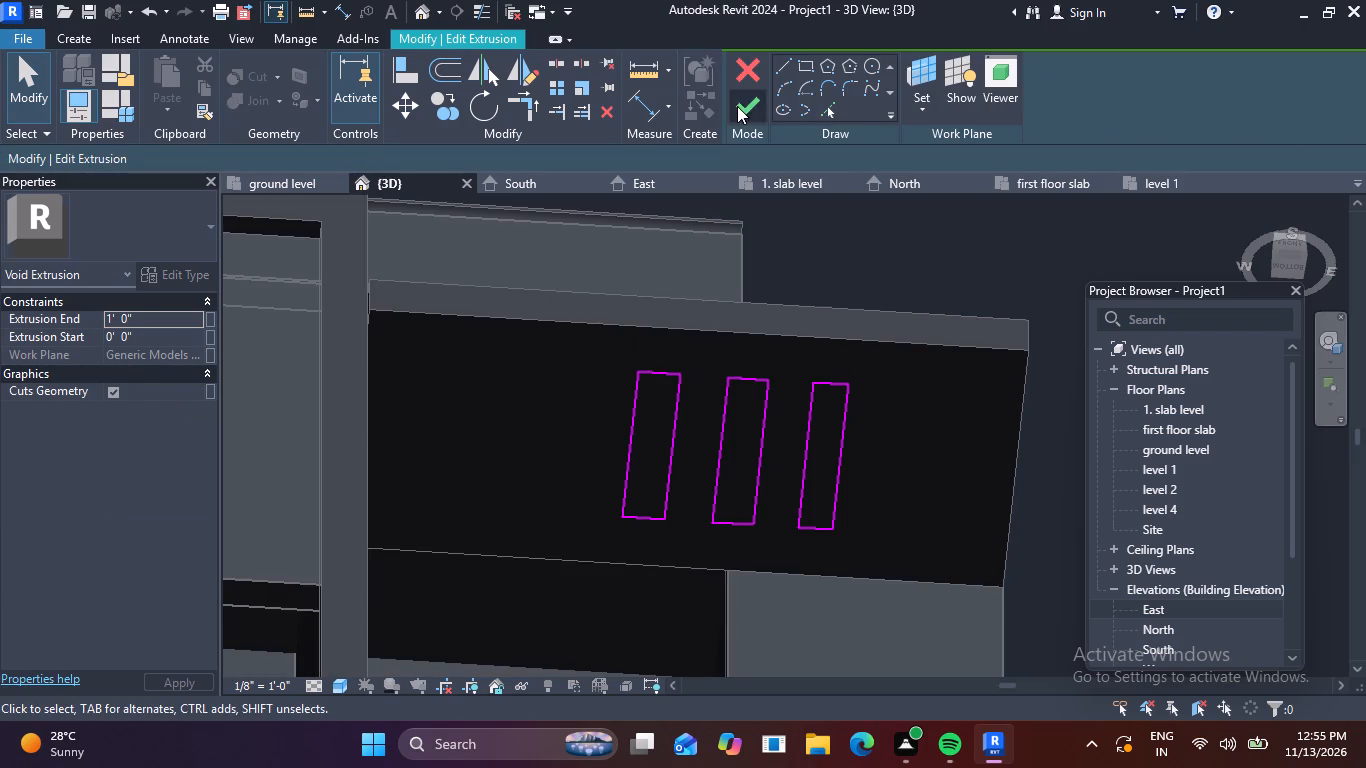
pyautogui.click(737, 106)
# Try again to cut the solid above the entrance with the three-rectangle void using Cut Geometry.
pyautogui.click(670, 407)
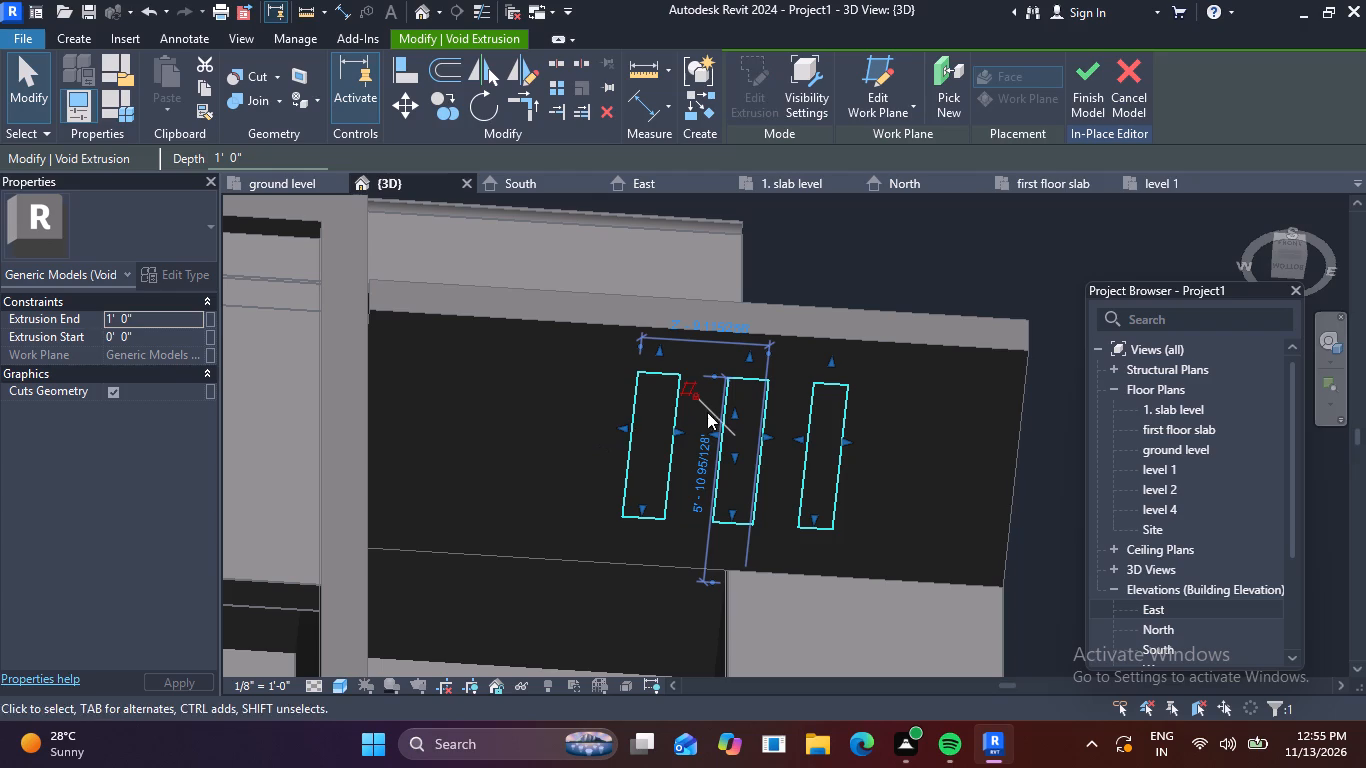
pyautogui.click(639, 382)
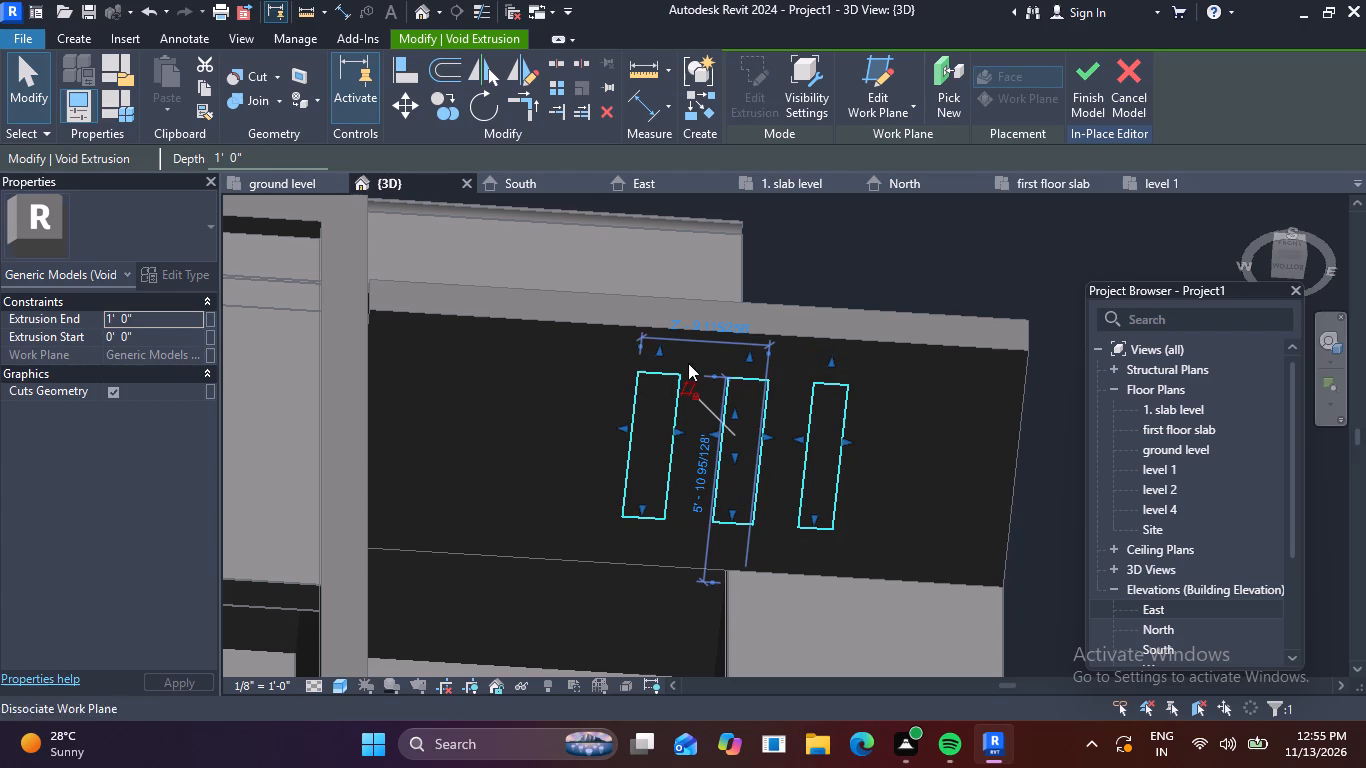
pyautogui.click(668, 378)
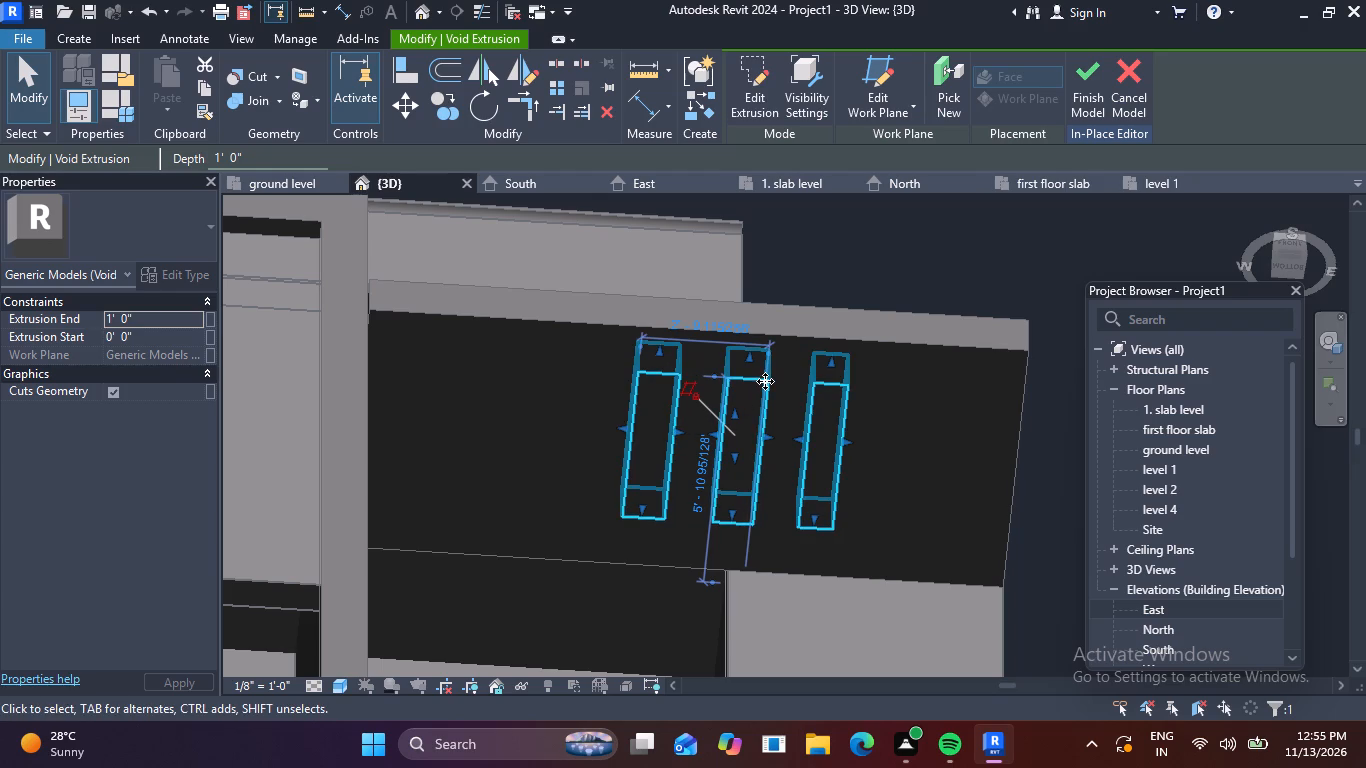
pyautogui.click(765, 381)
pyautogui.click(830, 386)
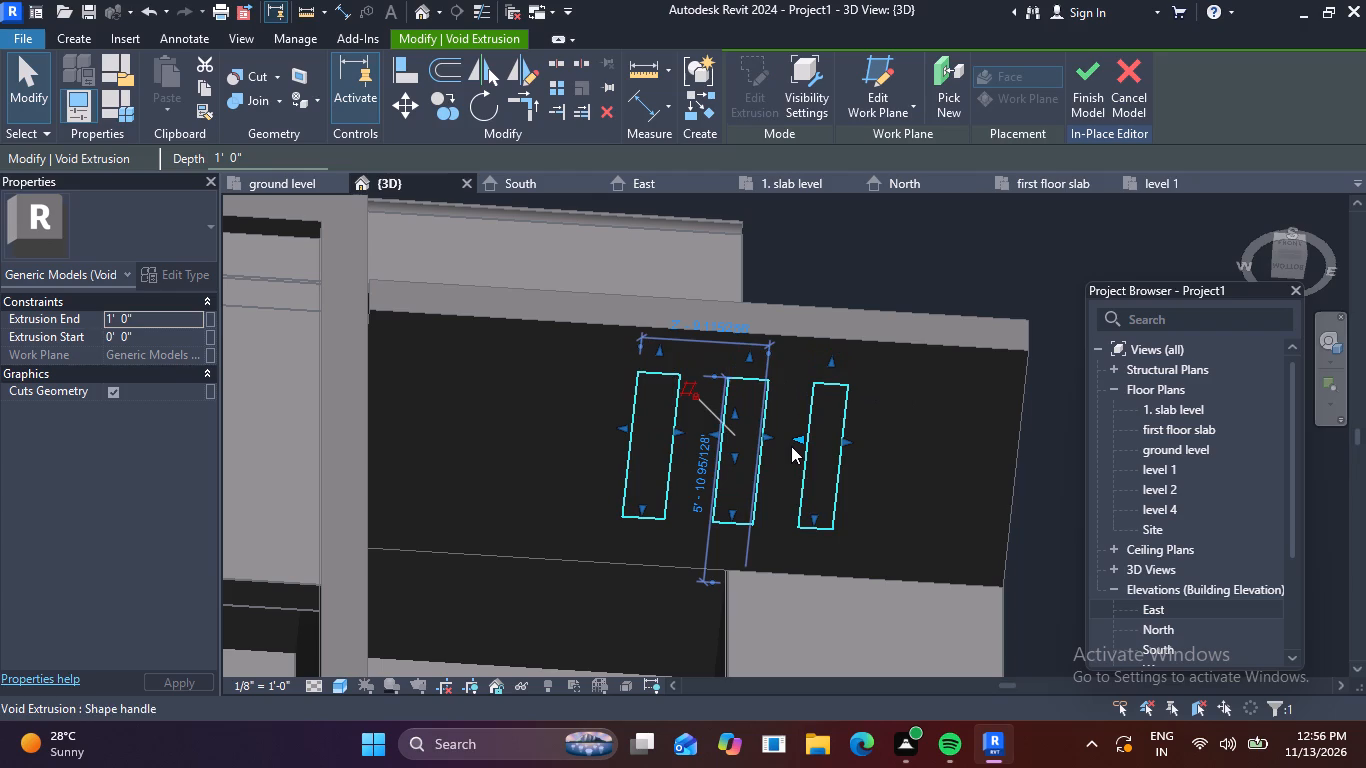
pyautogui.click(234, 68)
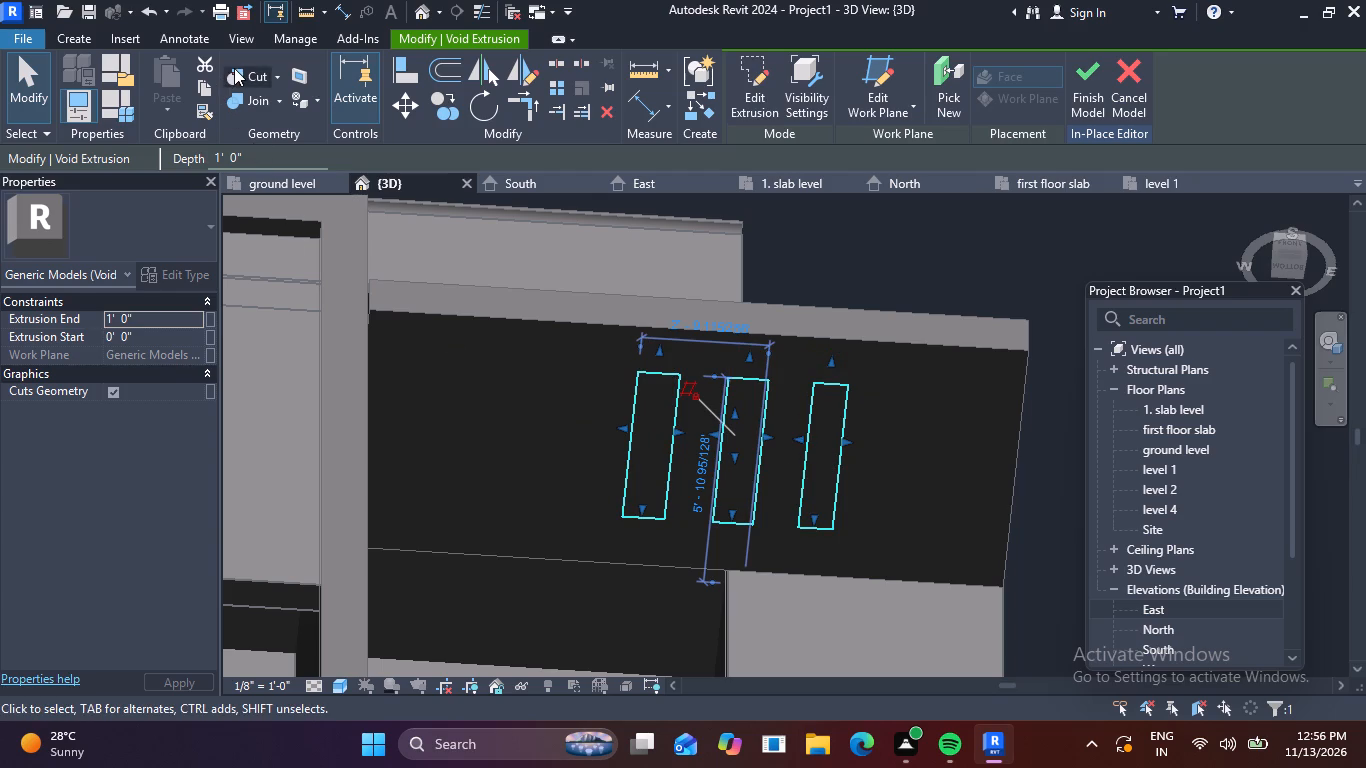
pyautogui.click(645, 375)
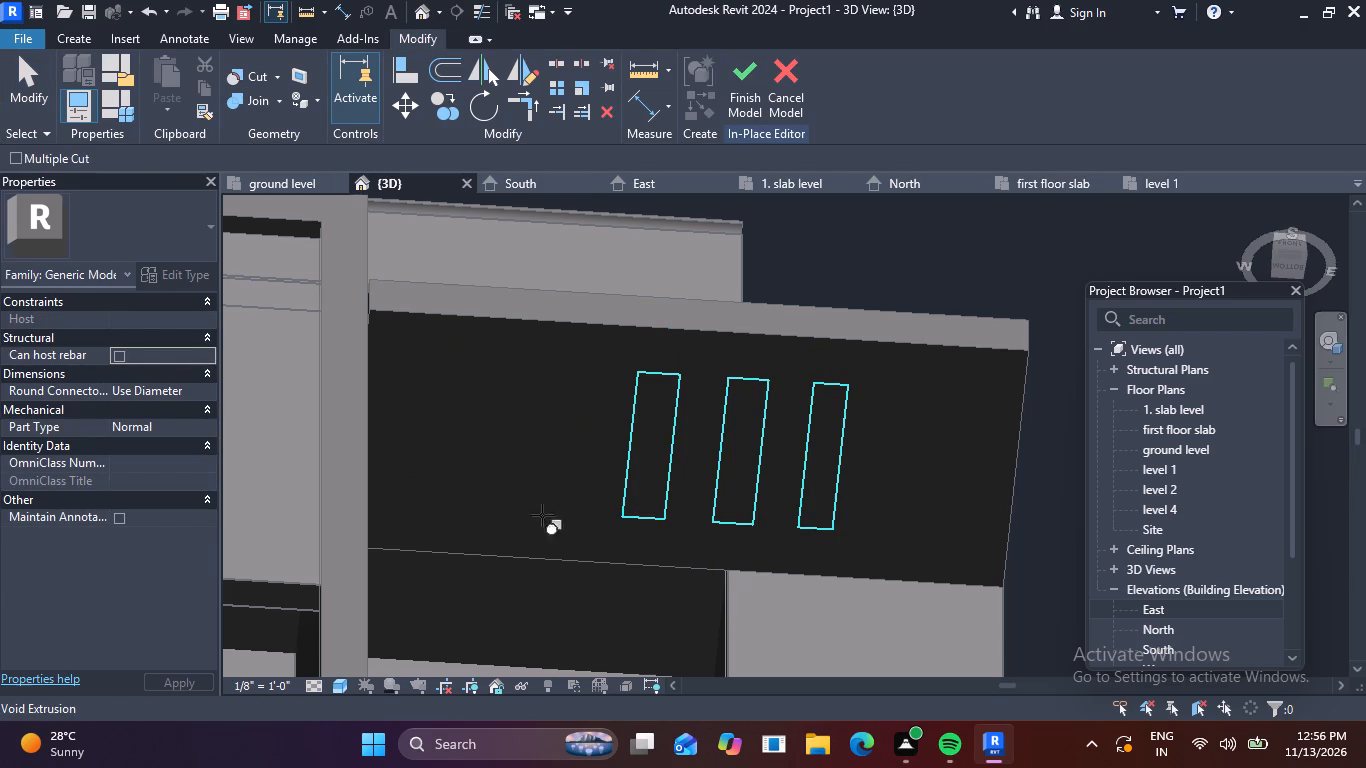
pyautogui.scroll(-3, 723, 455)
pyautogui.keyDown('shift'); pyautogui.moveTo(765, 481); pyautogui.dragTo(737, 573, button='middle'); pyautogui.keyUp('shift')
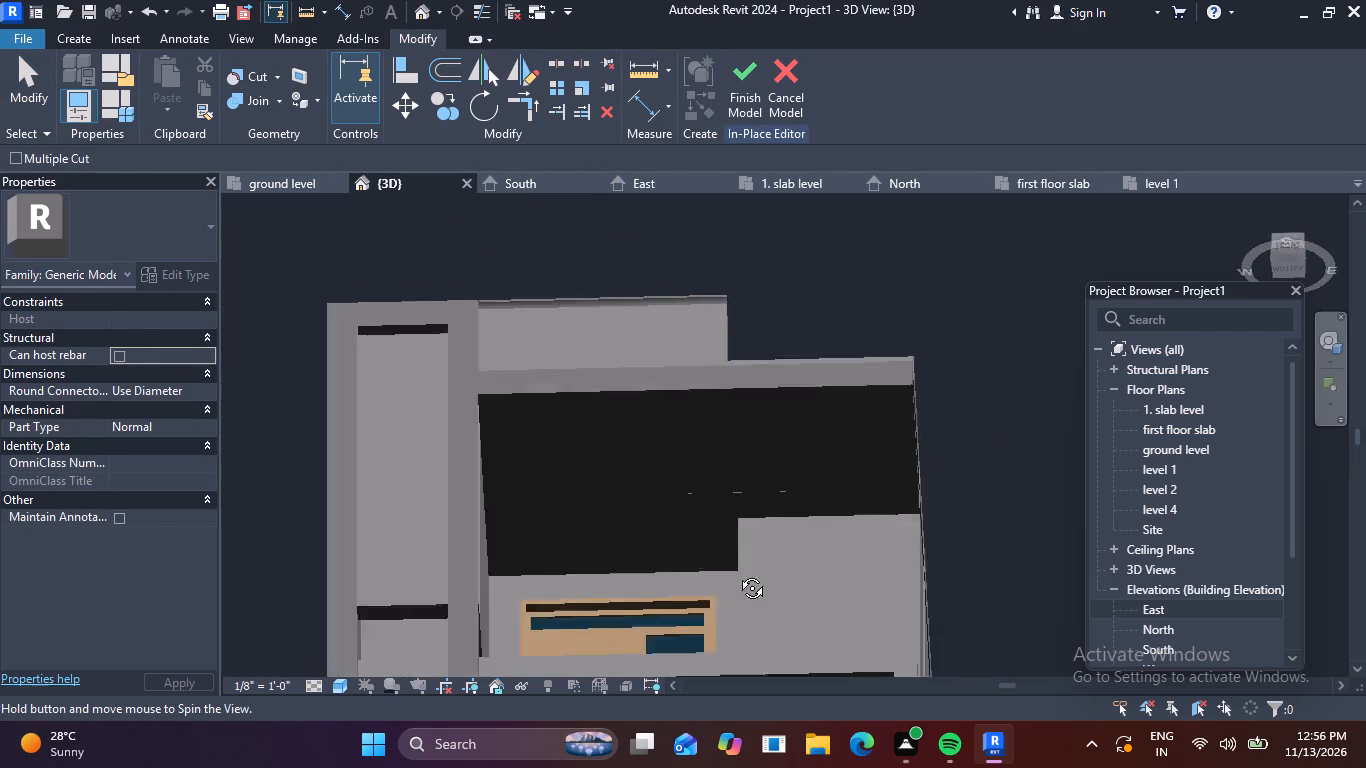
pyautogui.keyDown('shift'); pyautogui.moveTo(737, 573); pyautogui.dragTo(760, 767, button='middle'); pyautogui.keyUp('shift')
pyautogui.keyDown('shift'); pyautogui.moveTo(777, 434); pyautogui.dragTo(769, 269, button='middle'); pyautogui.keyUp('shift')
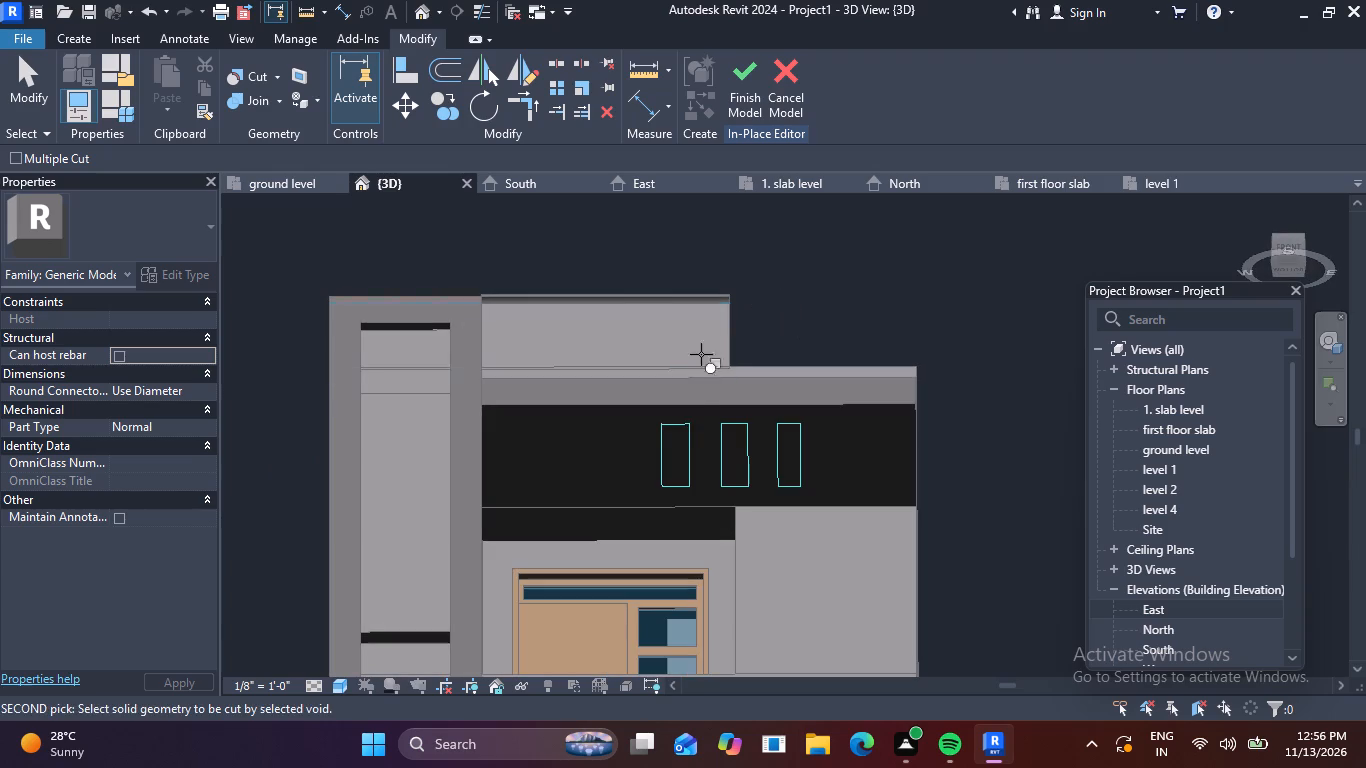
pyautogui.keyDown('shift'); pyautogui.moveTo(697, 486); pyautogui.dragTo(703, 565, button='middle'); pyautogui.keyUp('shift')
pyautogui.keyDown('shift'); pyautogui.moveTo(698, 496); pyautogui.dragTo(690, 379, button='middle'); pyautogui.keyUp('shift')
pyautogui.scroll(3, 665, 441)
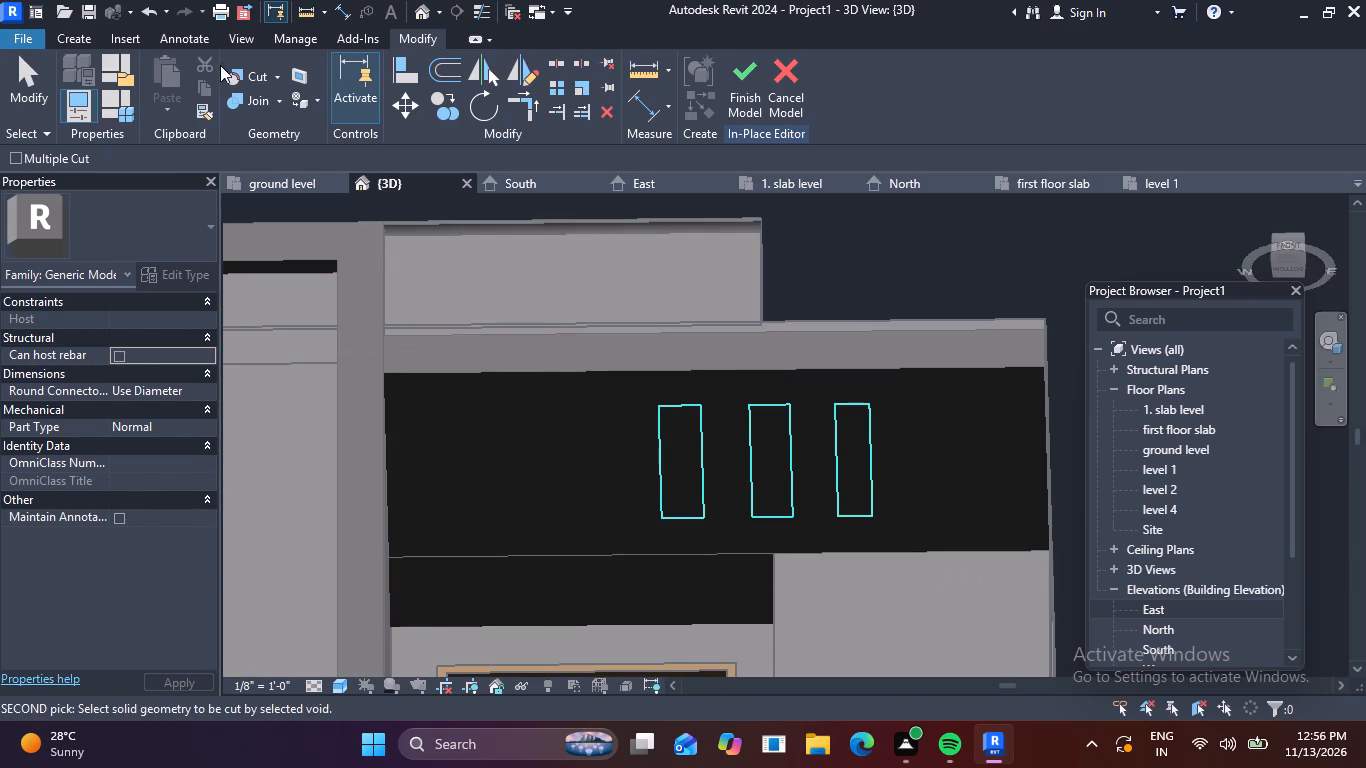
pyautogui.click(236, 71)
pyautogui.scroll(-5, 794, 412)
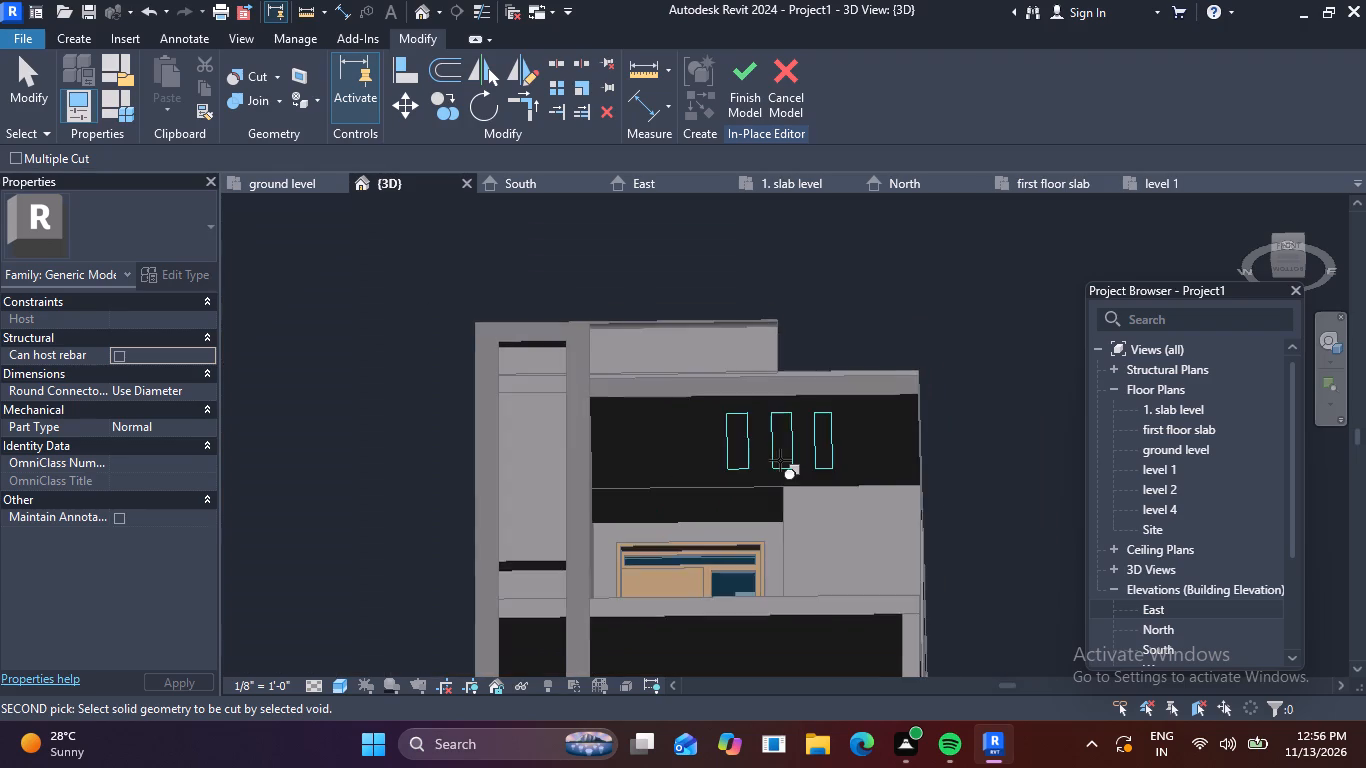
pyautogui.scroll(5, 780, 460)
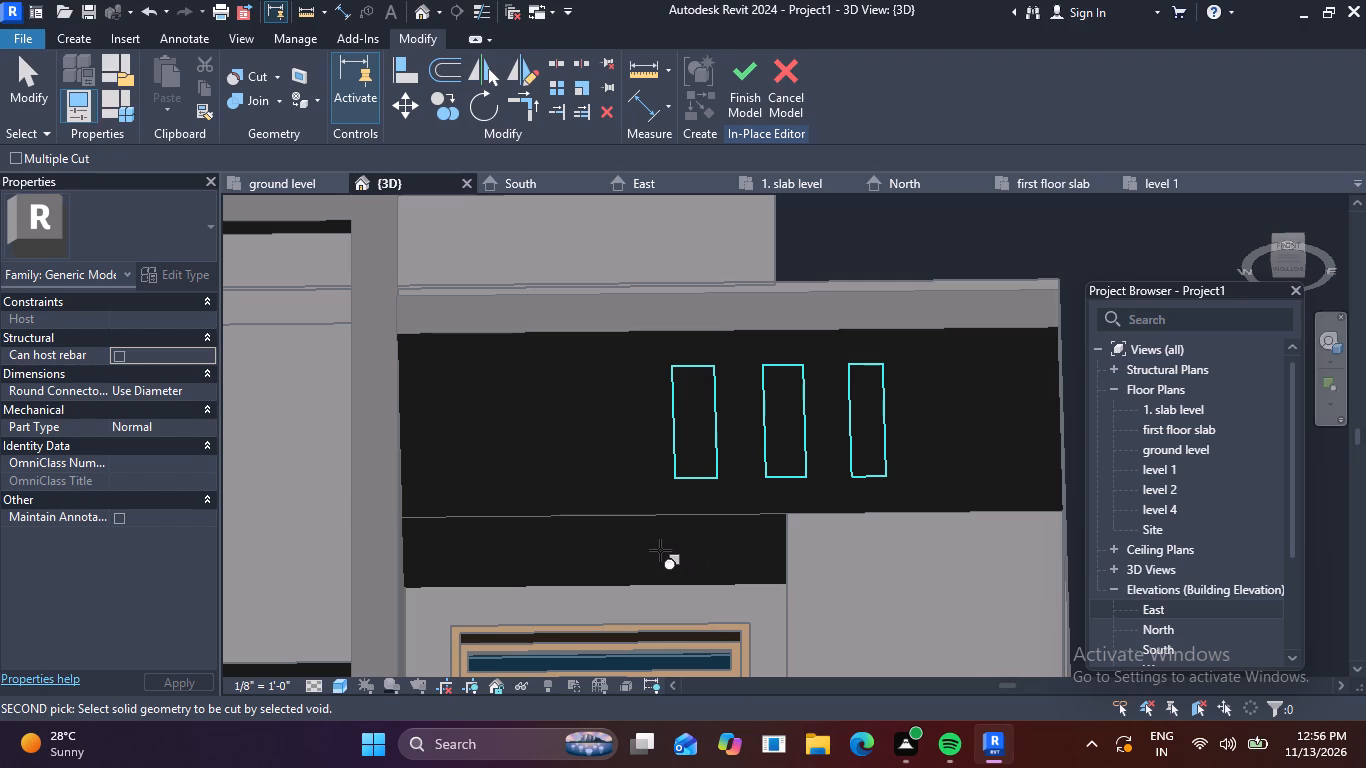
# Finish the in-place model containing the three-rectangle void and keep its instance.
pyautogui.click(744, 75)
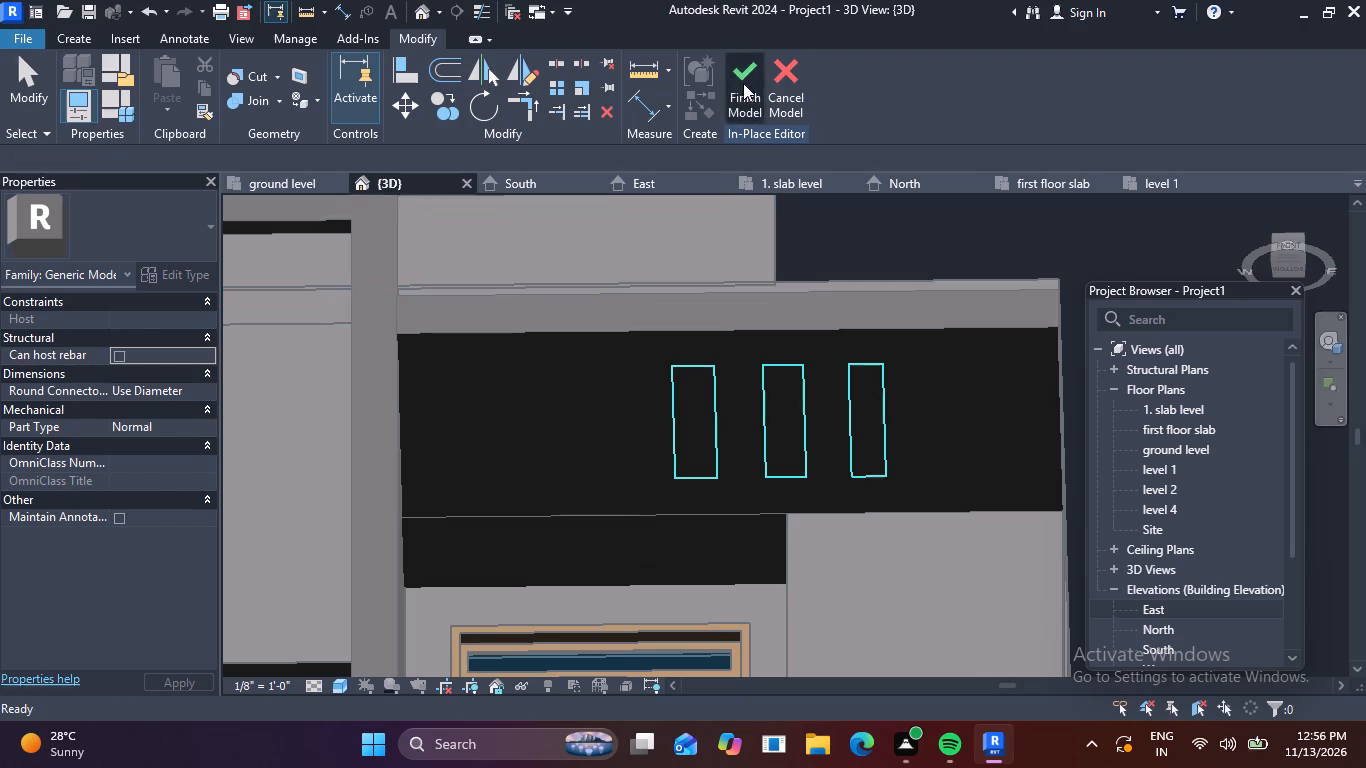
pyautogui.click(1210, 693)
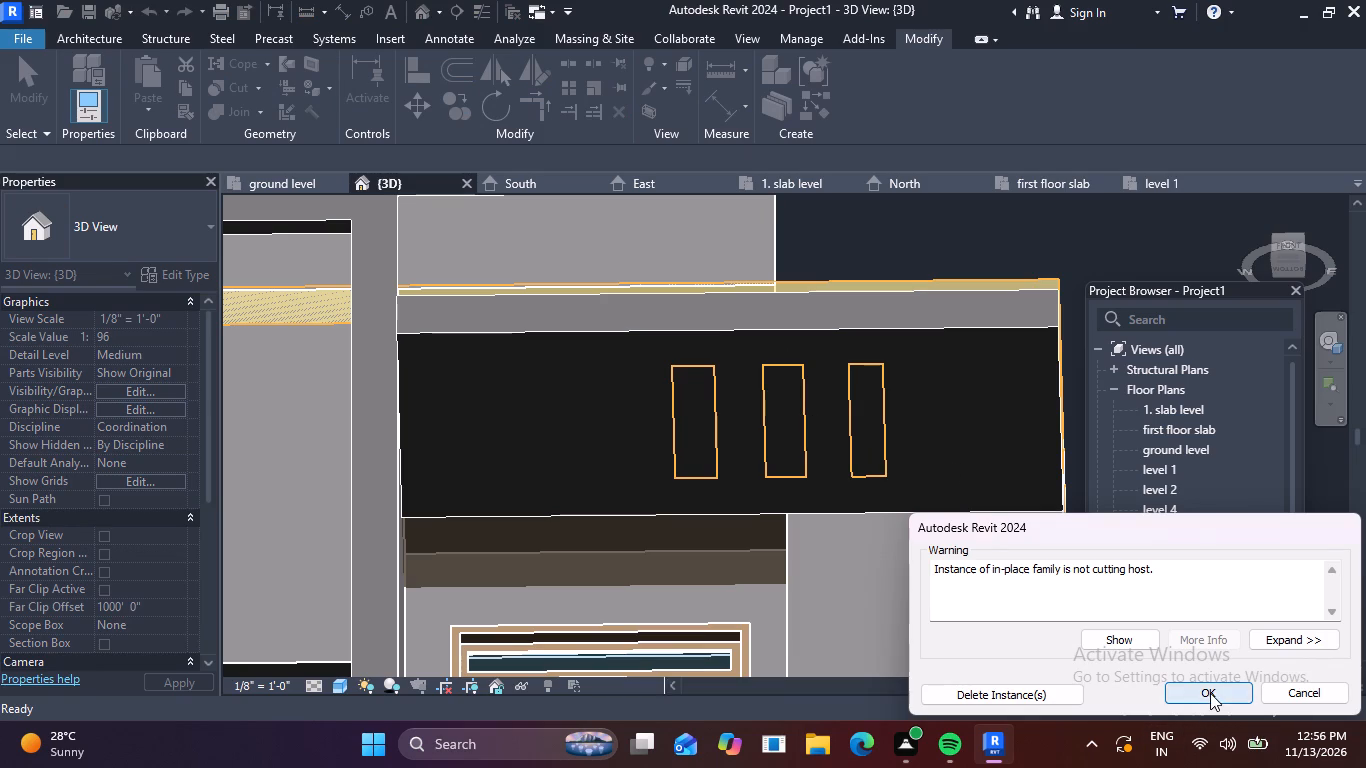
# Select the finished in-place void with the three rectangles beneath the entrance slab.
pyautogui.scroll(-3, 747, 465)
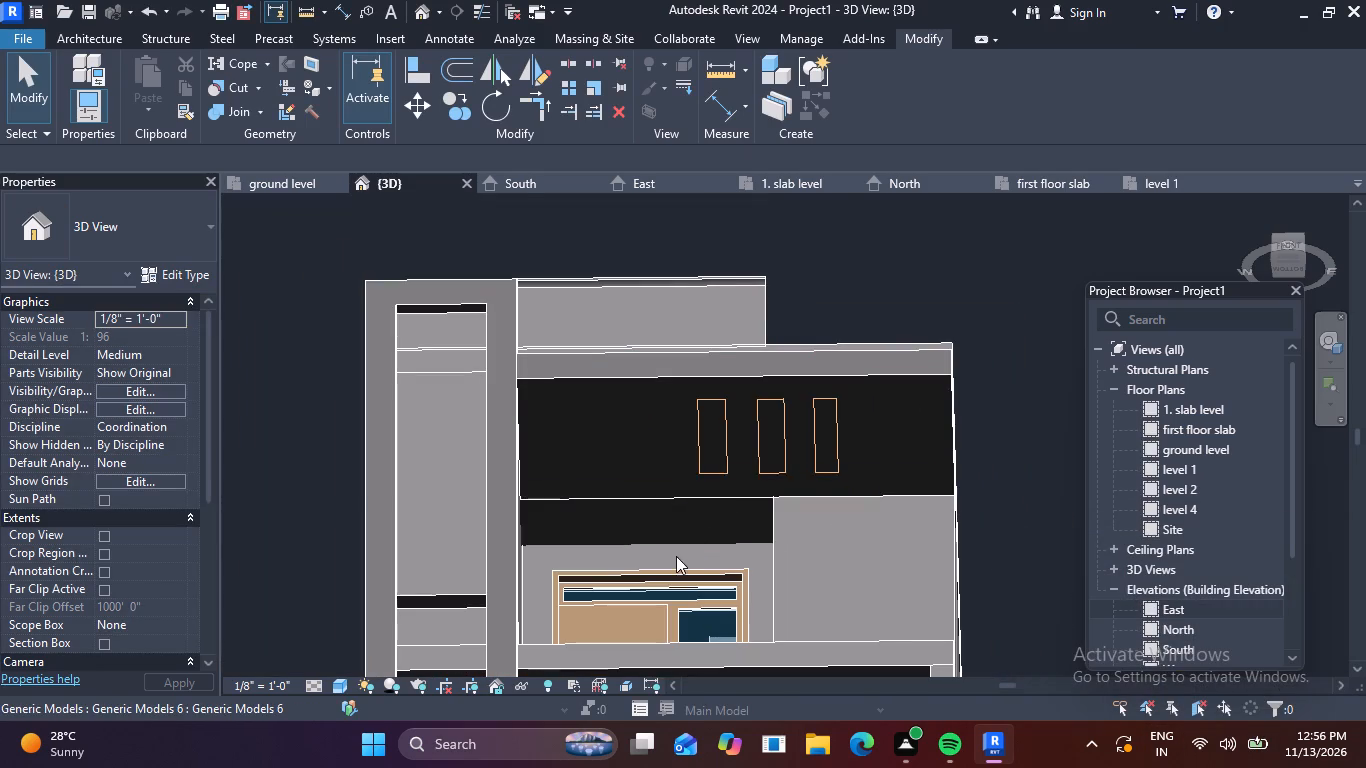
pyautogui.scroll(4, 749, 415)
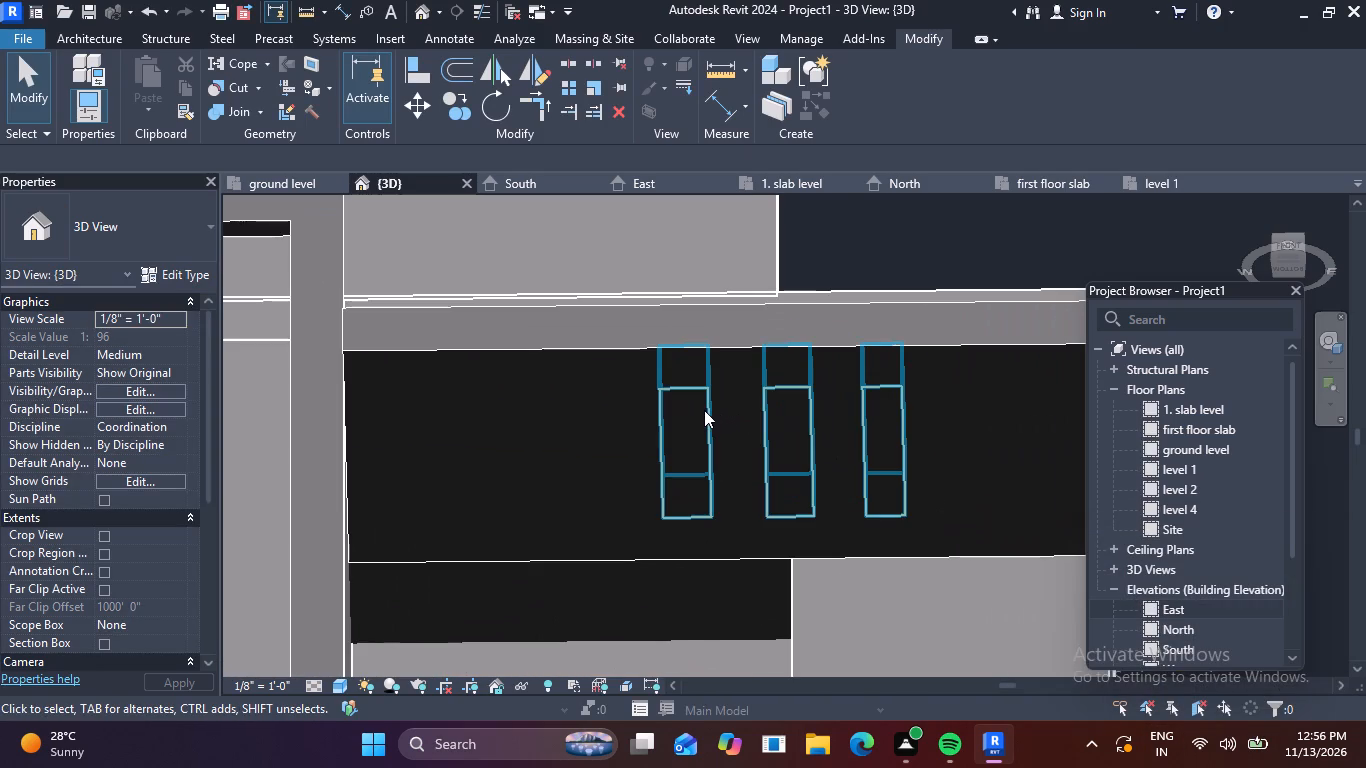
pyautogui.click(704, 411)
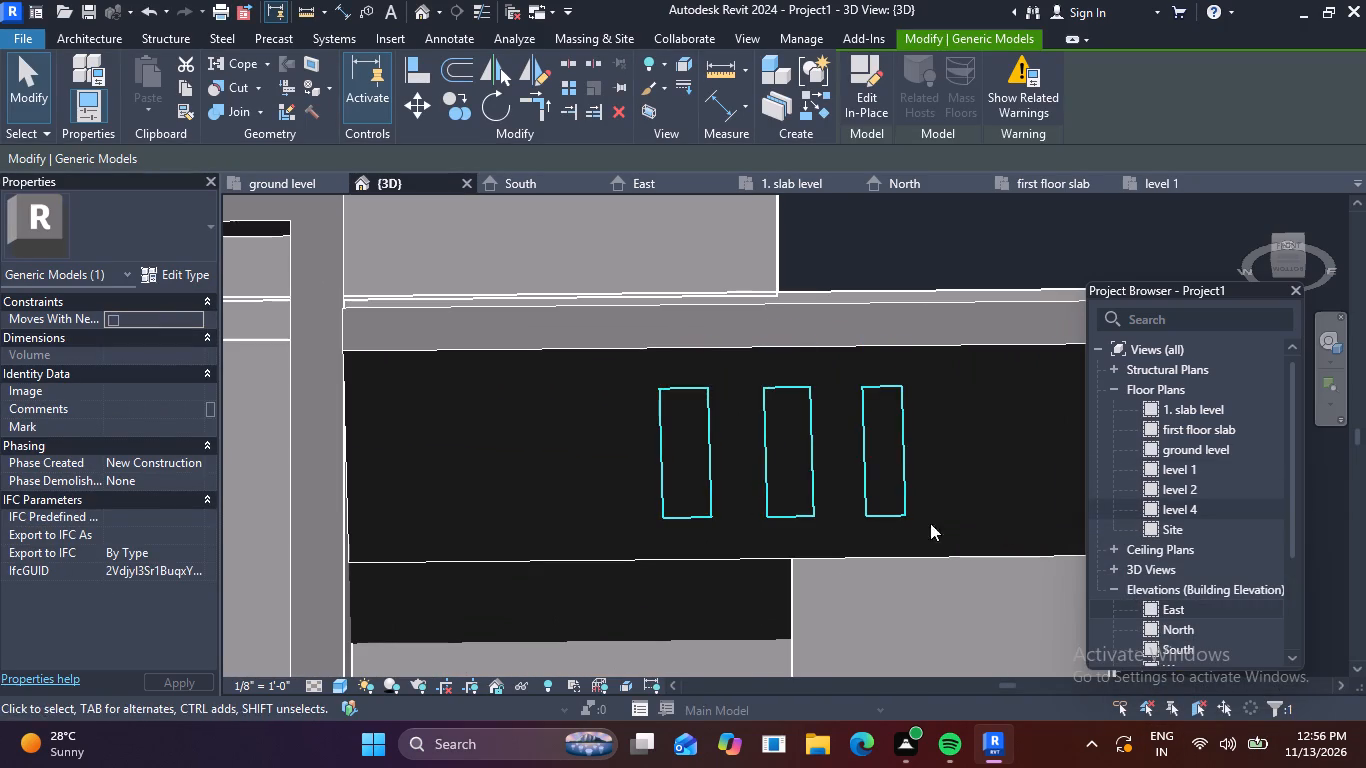
pyautogui.scroll(-5, 890, 531)
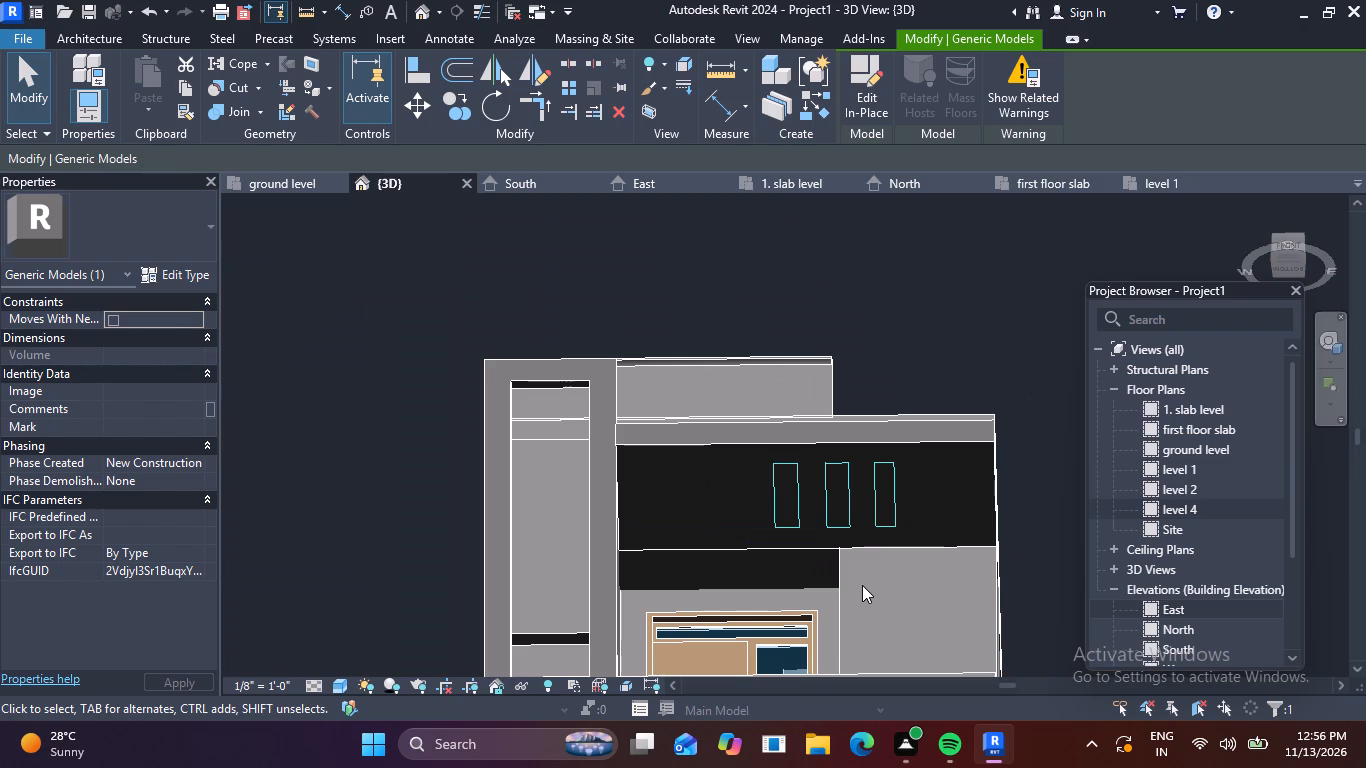
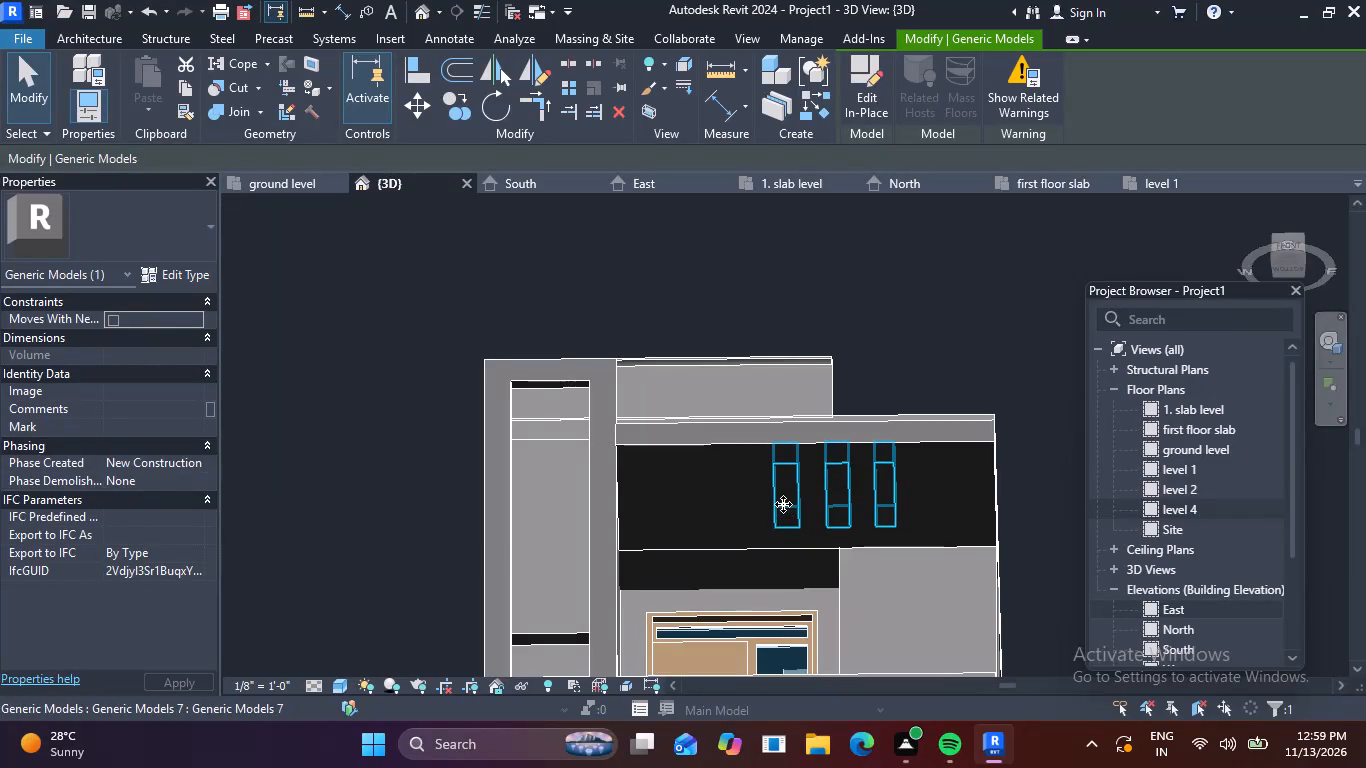
# Open the in-place generic model with the three rectangular voids beneath the entrance slab for editing.
pyautogui.click(783, 504)
pyautogui.doubleClick(783, 504)
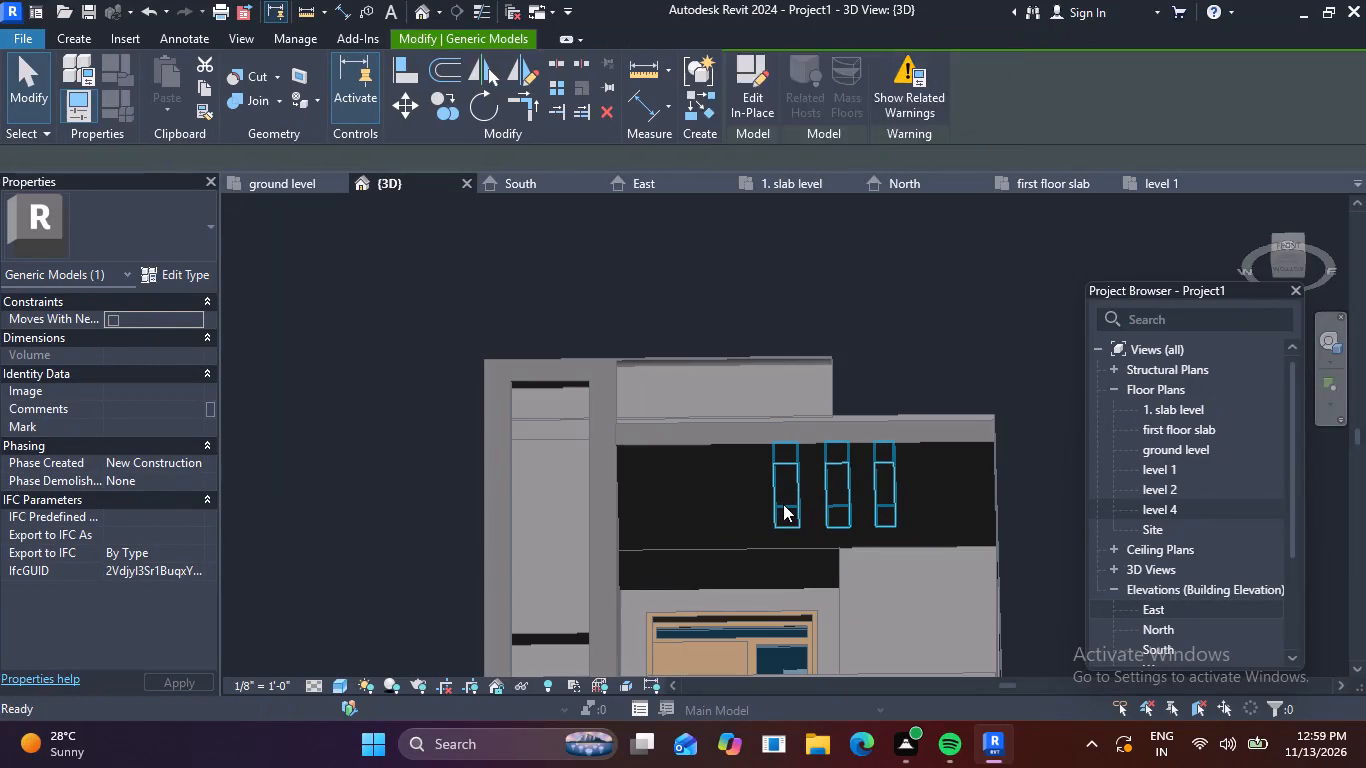
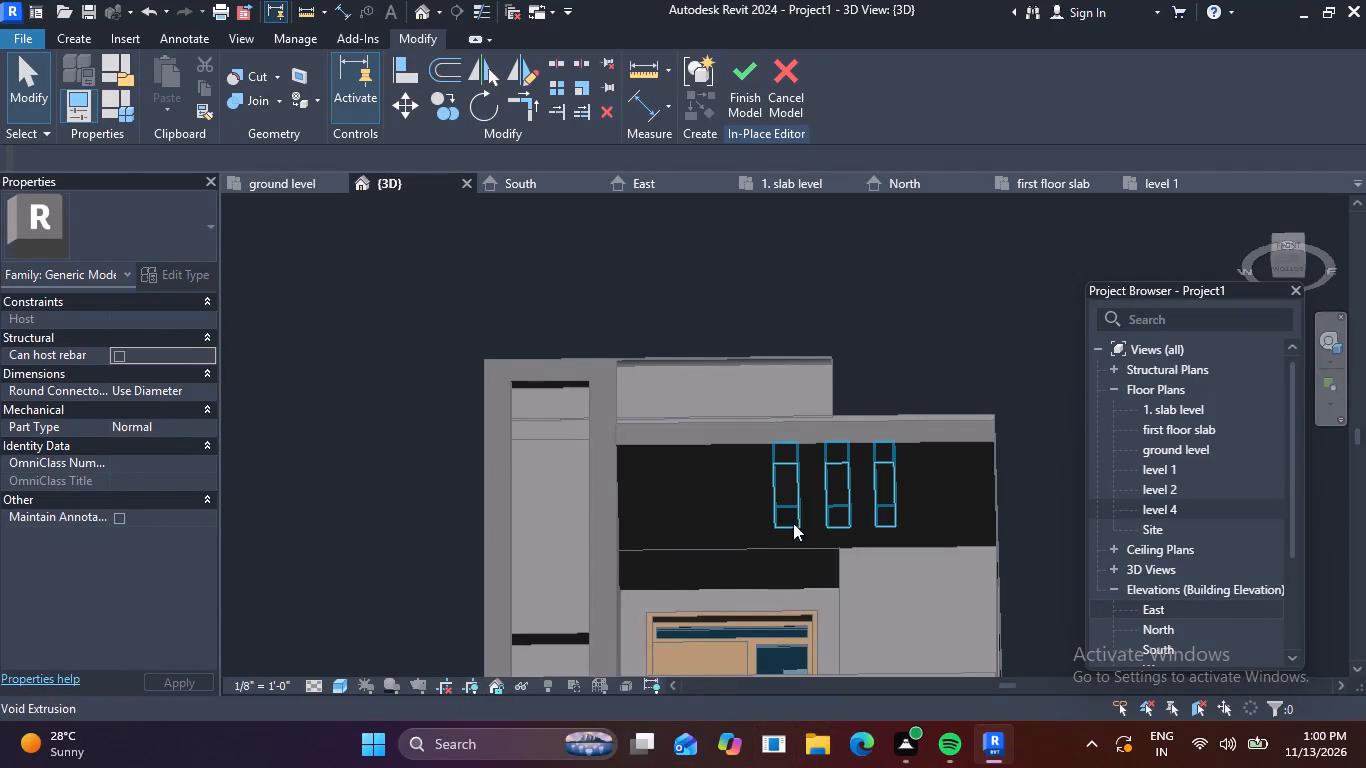
# Select the void extrusion with the three rectangles beneath the entrance slab and finish the in-place model, dismissing the save reminder without saving.
pyautogui.scroll(2, 805, 499)
pyautogui.press('Escape')
pyautogui.click(790, 495)
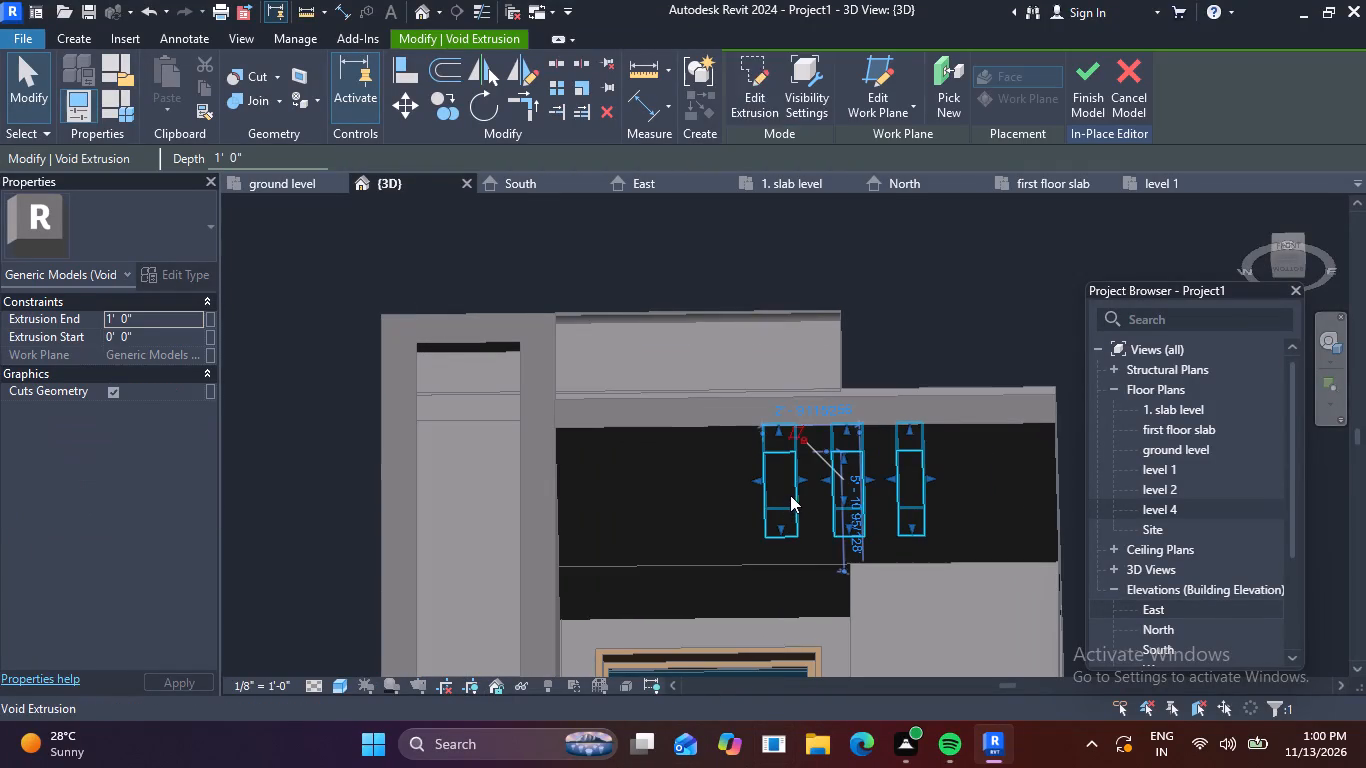
pyautogui.scroll(-3, 783, 523)
pyautogui.keyDown('shift'); pyautogui.moveTo(766, 528); pyautogui.dragTo(757, 597, button='middle'); pyautogui.keyUp('shift')
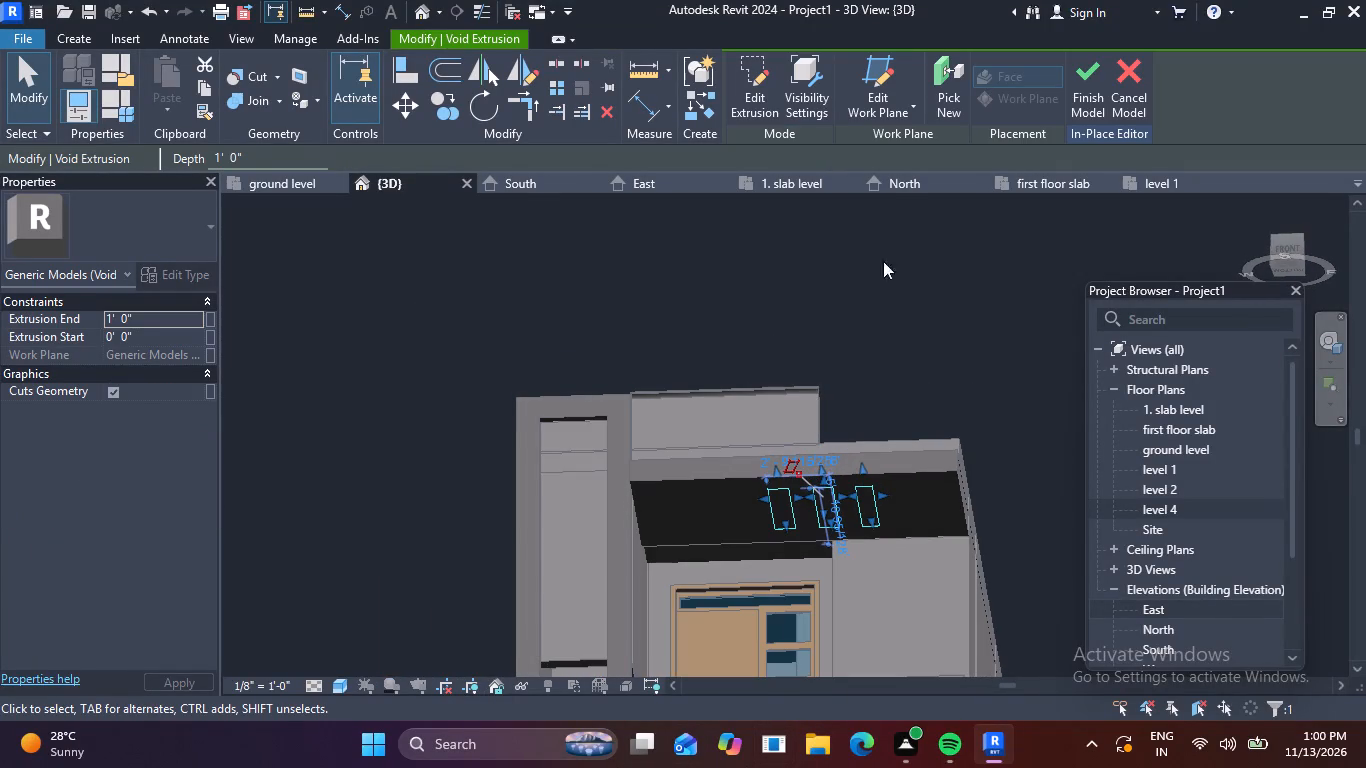
pyautogui.click(1093, 68)
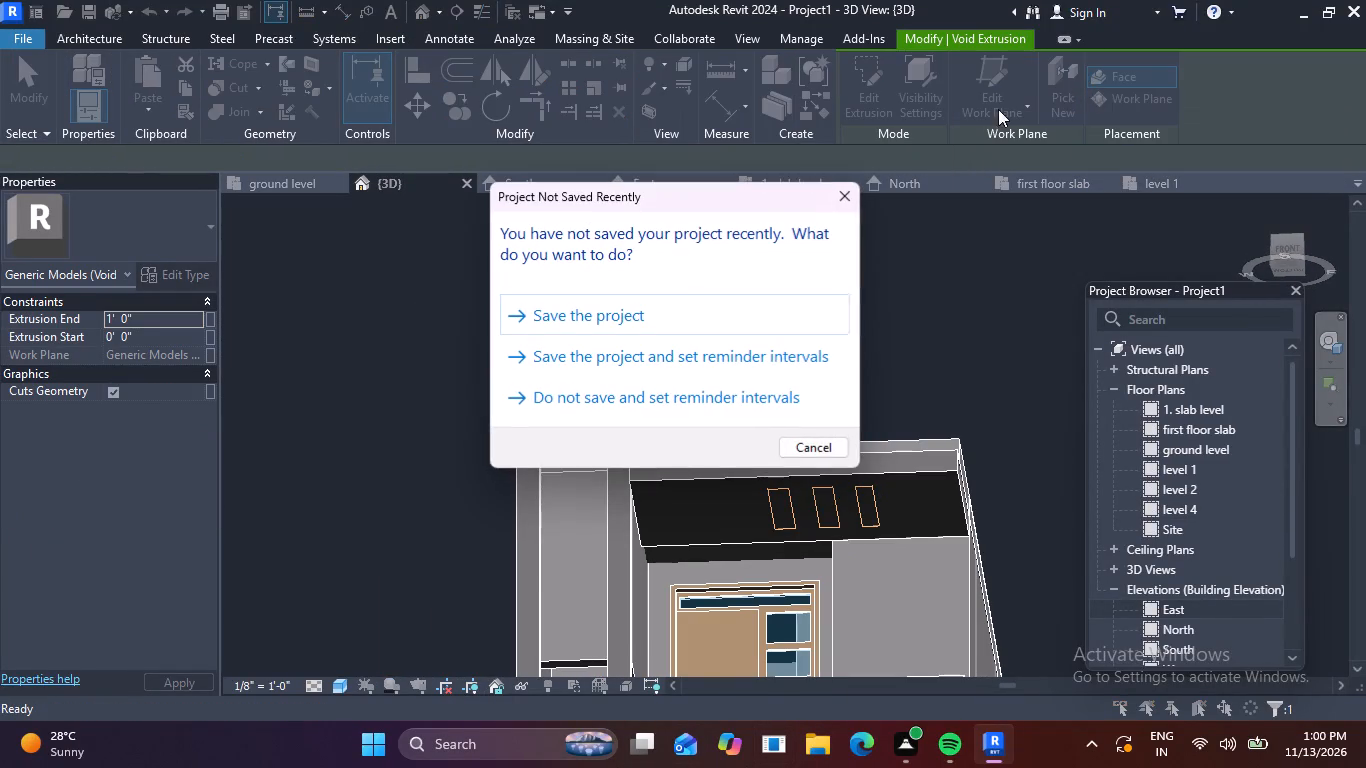
pyautogui.click(797, 445)
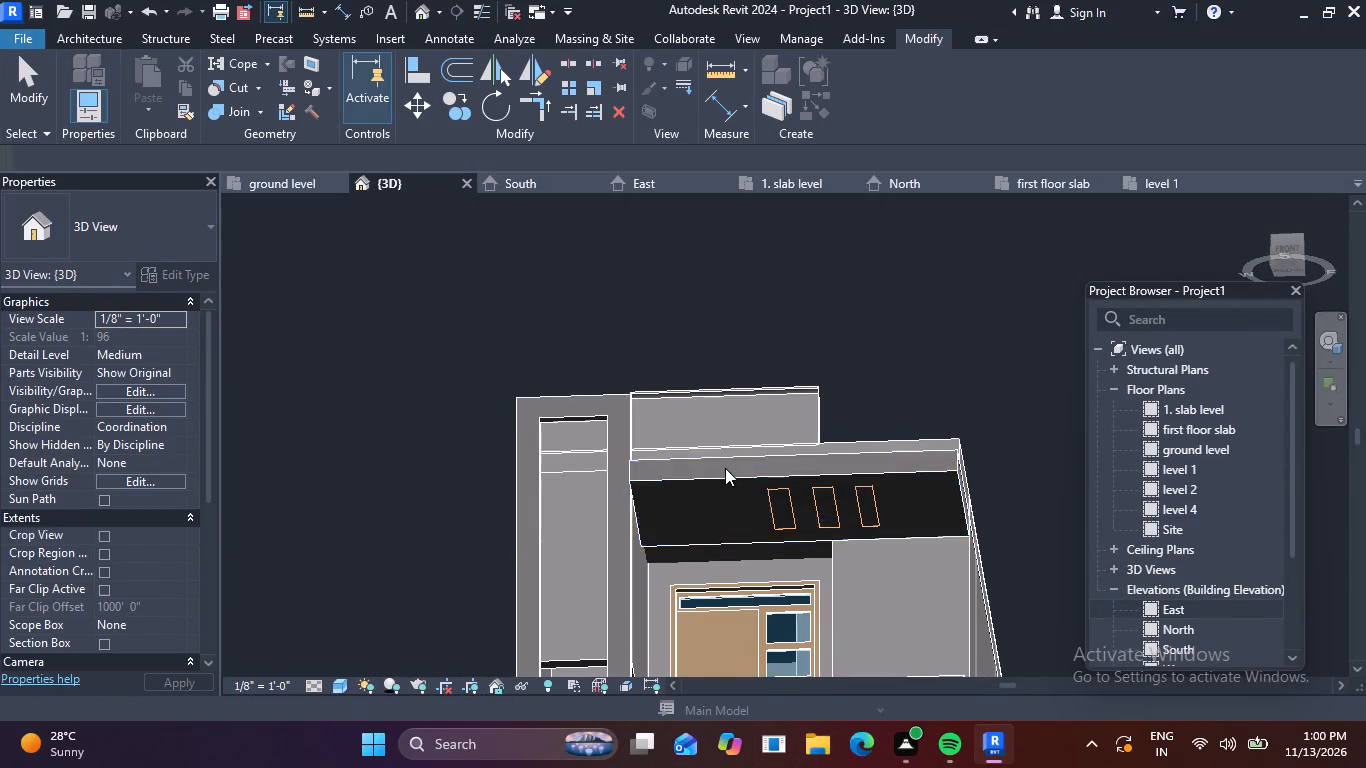
# Examine the whole house exterior in 3D from the front and both sides, including the roof and entrance.
pyautogui.scroll(-5, 725, 468)
pyautogui.moveTo(838, 411); pyautogui.dragTo(836, 593, button='middle')
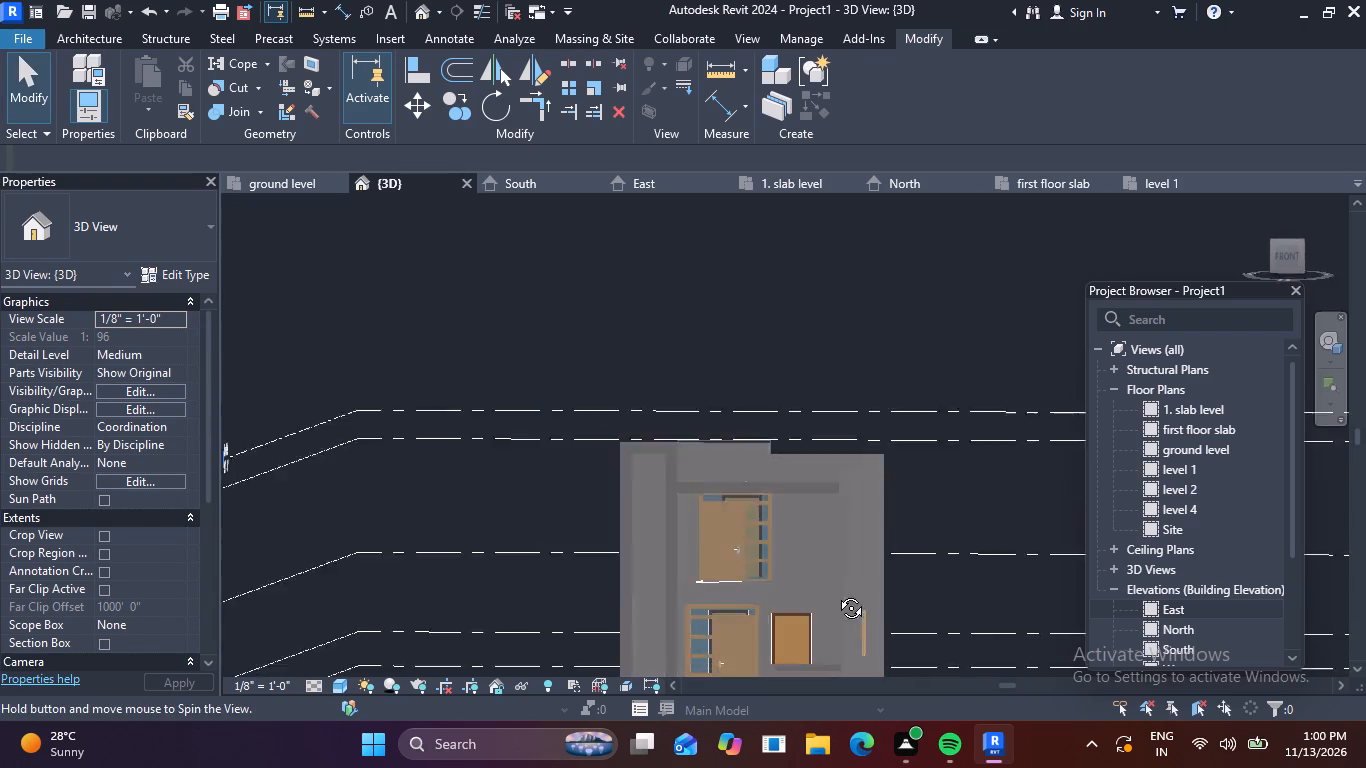
pyautogui.moveTo(836, 593); pyautogui.dragTo(736, 648, button='middle')
pyautogui.scroll(-3, 786, 497)
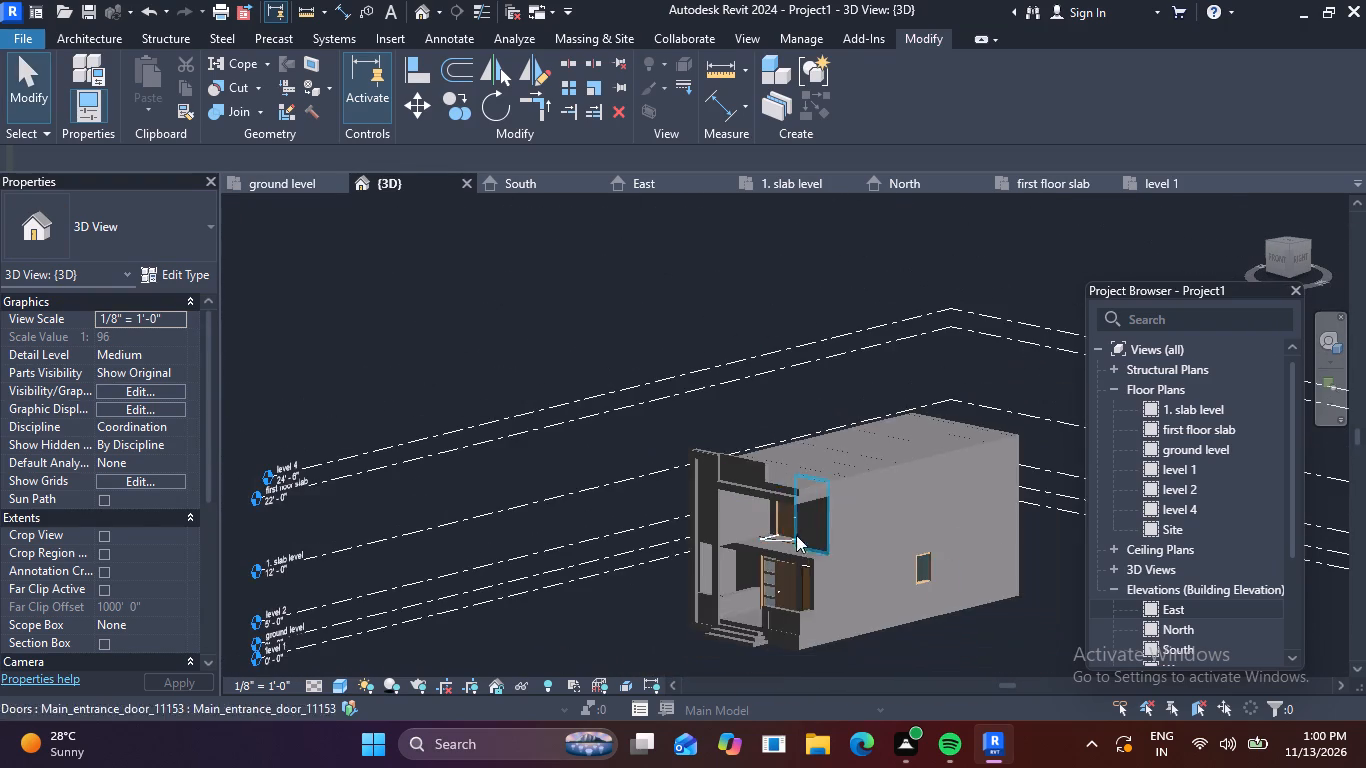
pyautogui.moveTo(793, 558); pyautogui.dragTo(863, 474, button='middle')
pyautogui.keyDown('shift'); pyautogui.moveTo(751, 536); pyautogui.dragTo(911, 548, button='middle'); pyautogui.keyUp('shift')
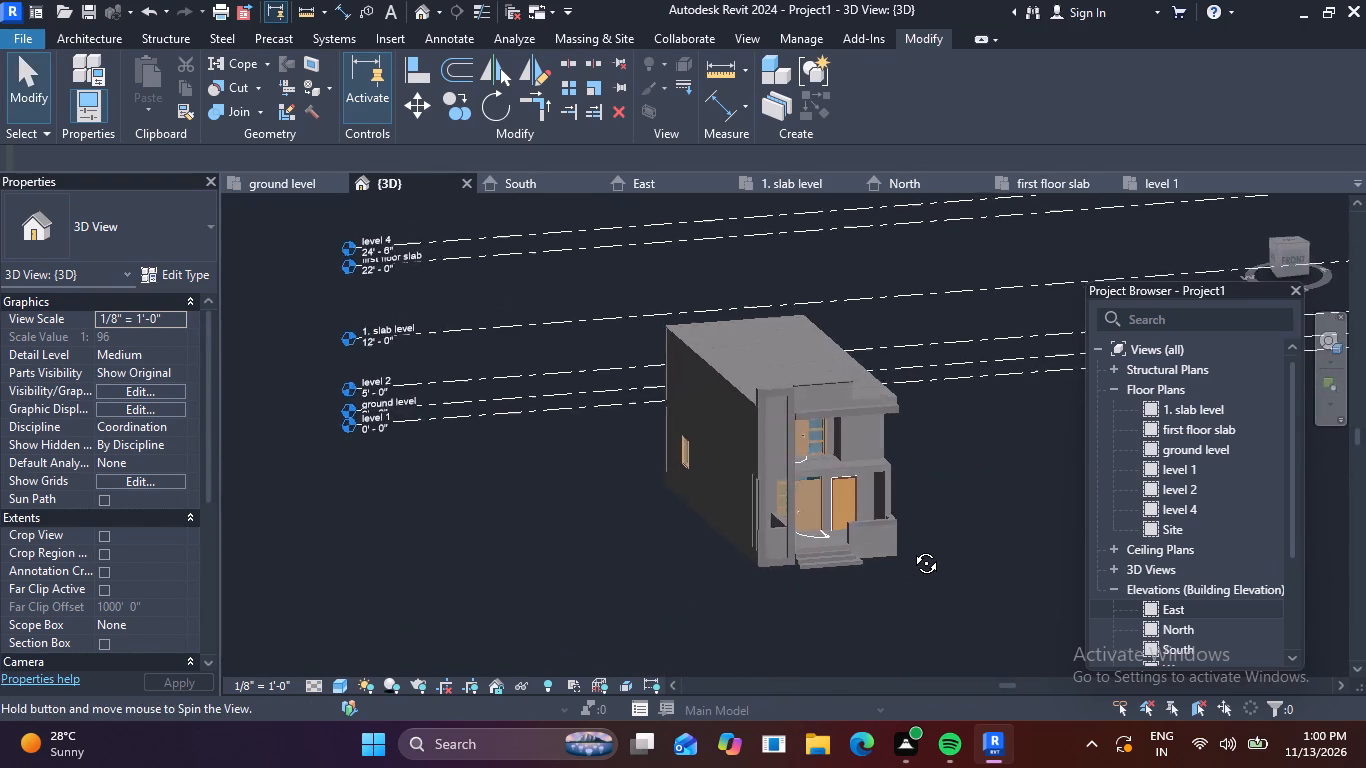
pyautogui.keyDown('shift'); pyautogui.moveTo(911, 548); pyautogui.dragTo(912, 548, button='middle'); pyautogui.keyUp('shift')
pyautogui.scroll(-3, 850, 563)
pyautogui.moveTo(816, 568); pyautogui.dragTo(617, 576, button='middle')
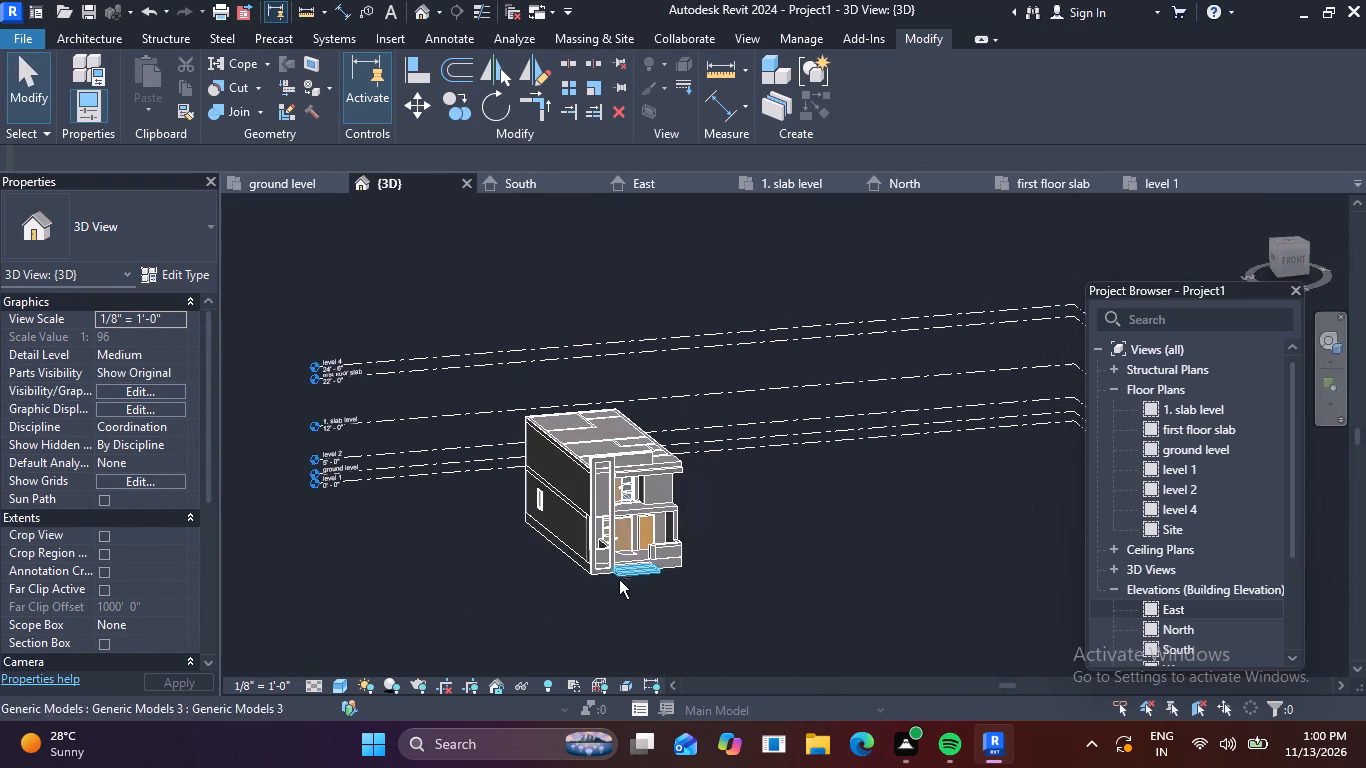
pyautogui.keyDown('shift'); pyautogui.moveTo(625, 583); pyautogui.dragTo(699, 559, button='middle'); pyautogui.keyUp('shift')
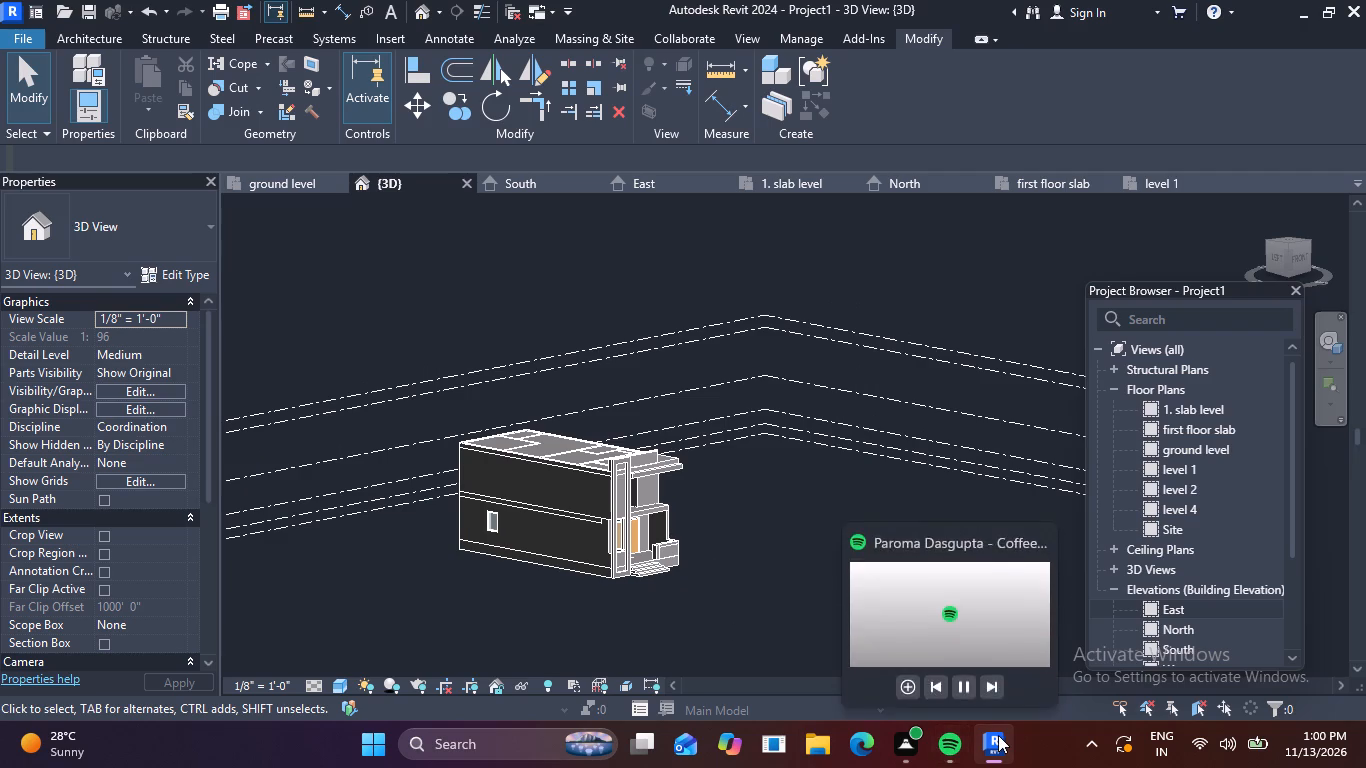
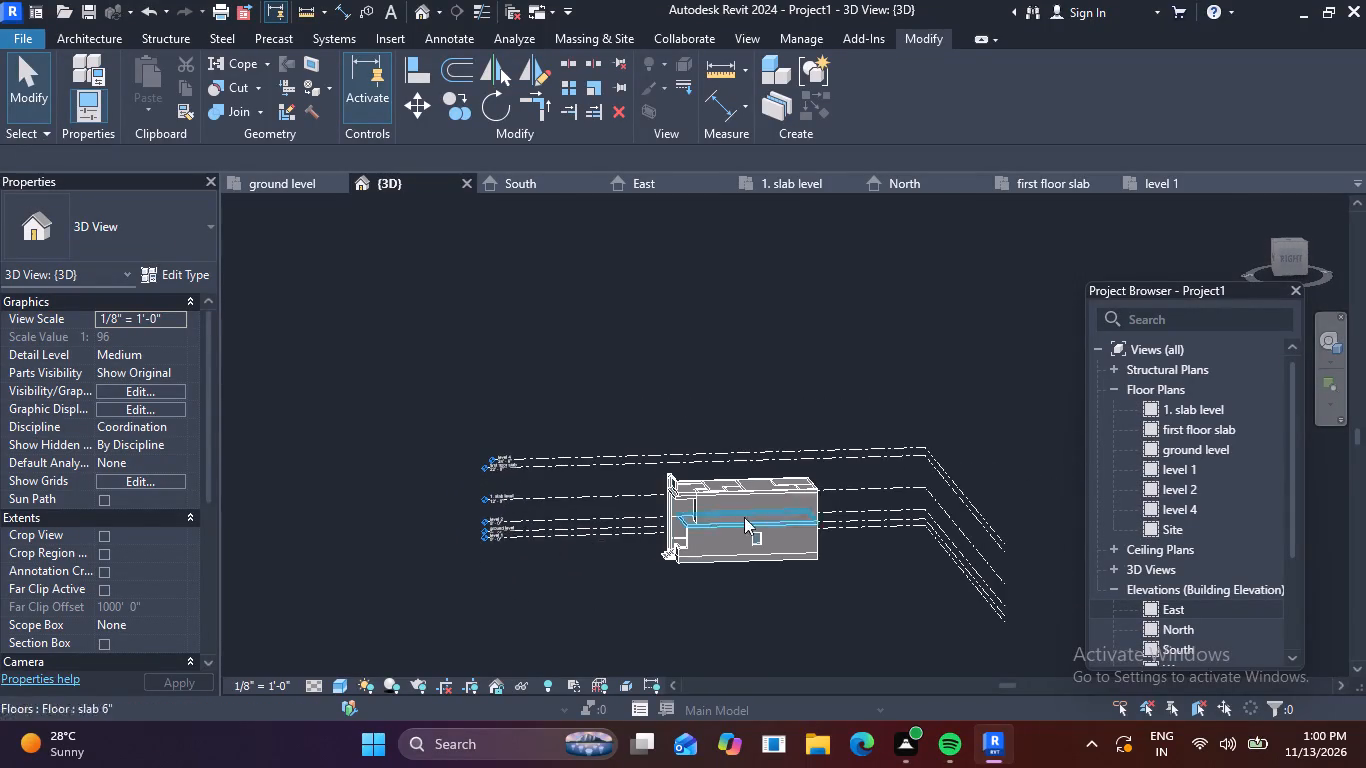
# Examine the house exterior in 3D from the sides and front, closing in on the front facade around the upper-floor door and slabs.
pyautogui.scroll(4, 774, 506)
pyautogui.keyDown('shift'); pyautogui.moveTo(883, 521); pyautogui.dragTo(419, 600, button='middle'); pyautogui.keyUp('shift')
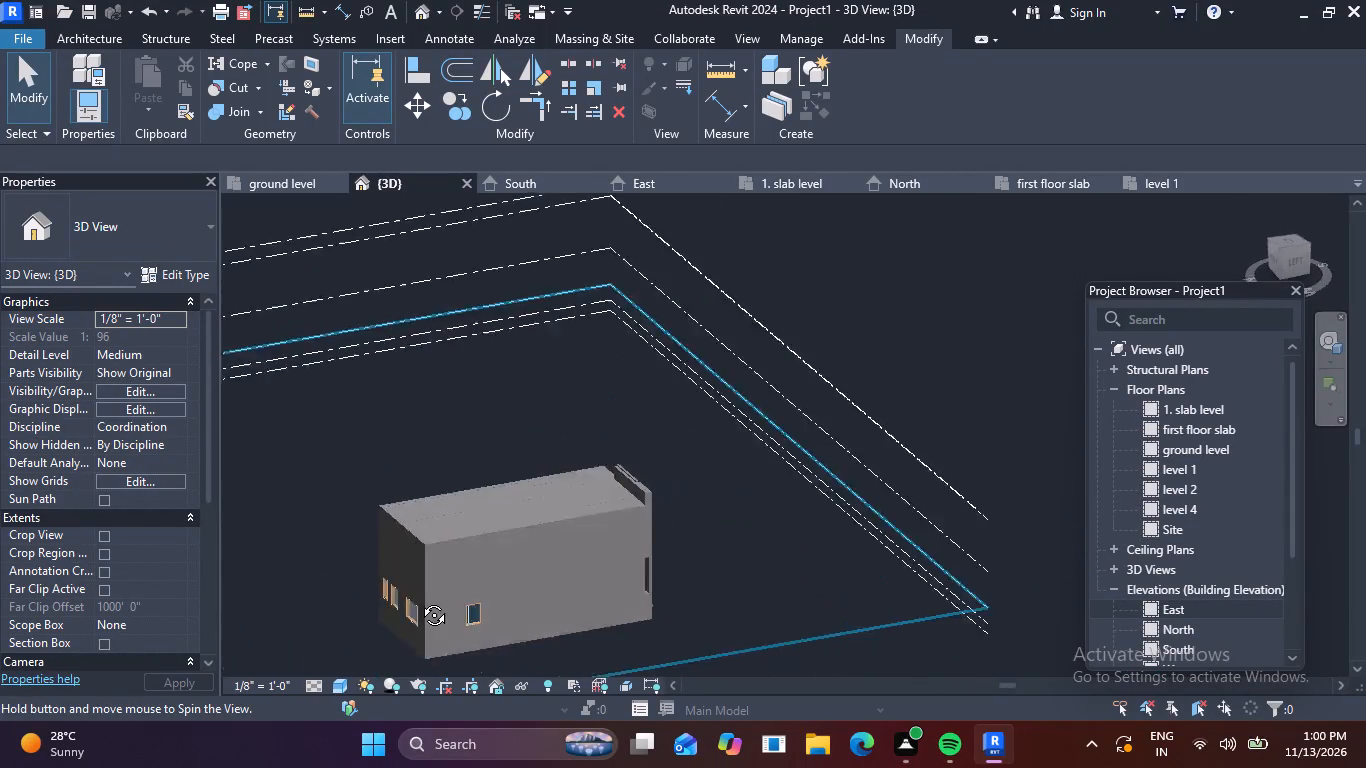
pyautogui.keyDown('shift'); pyautogui.moveTo(419, 600); pyautogui.dragTo(367, 611, button='middle'); pyautogui.keyUp('shift')
pyautogui.keyDown('shift'); pyautogui.moveTo(719, 516); pyautogui.dragTo(464, 439, button='middle'); pyautogui.keyUp('shift')
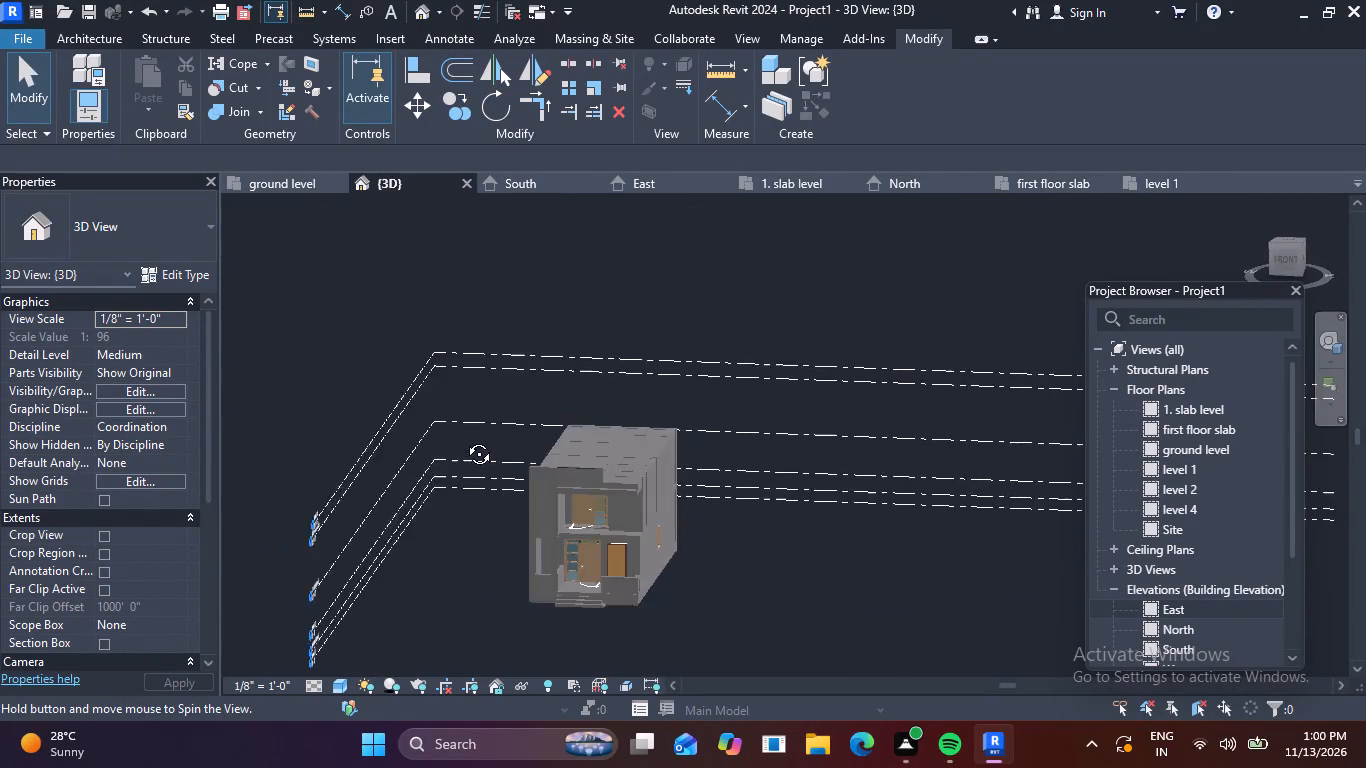
pyautogui.keyDown('shift'); pyautogui.moveTo(464, 439); pyautogui.dragTo(475, 435, button='middle'); pyautogui.keyUp('shift')
pyautogui.scroll(3, 608, 501)
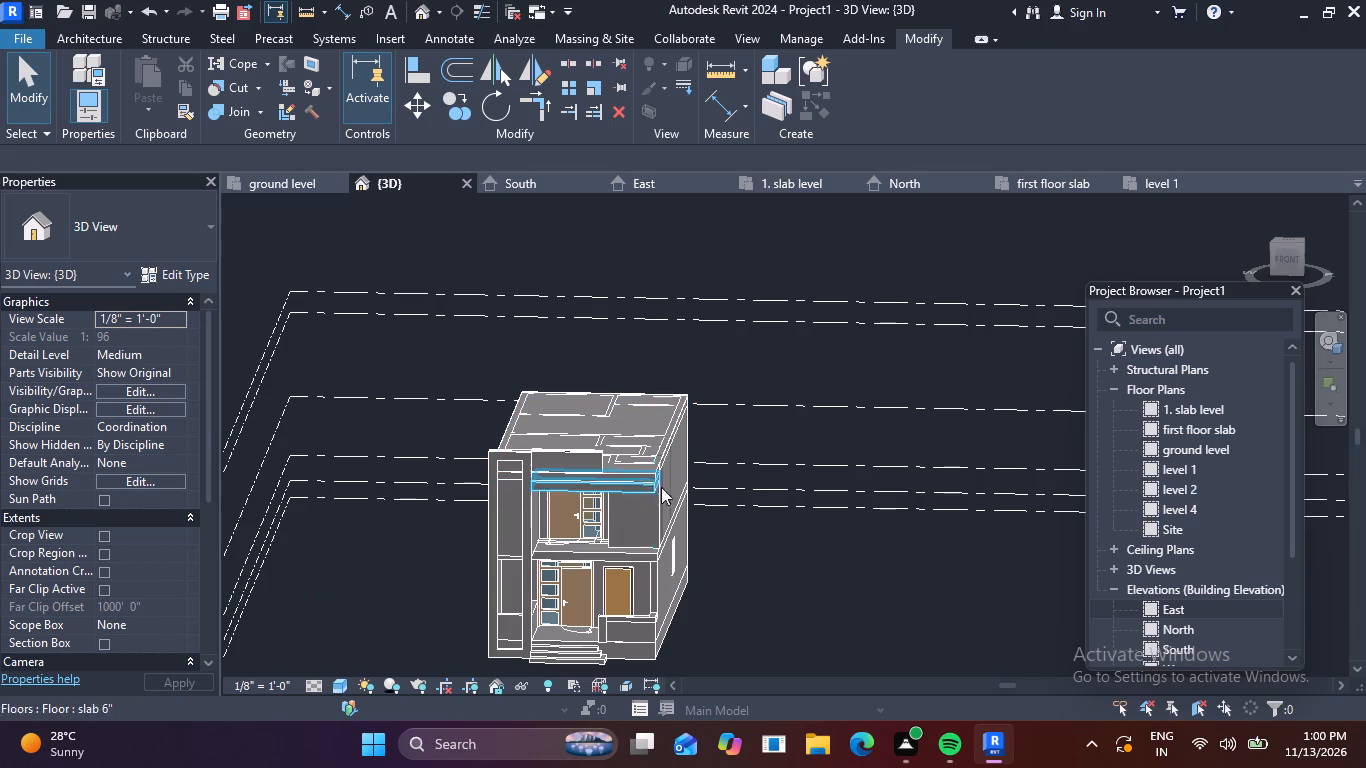
pyautogui.scroll(6, 566, 558)
pyautogui.scroll(4, 695, 564)
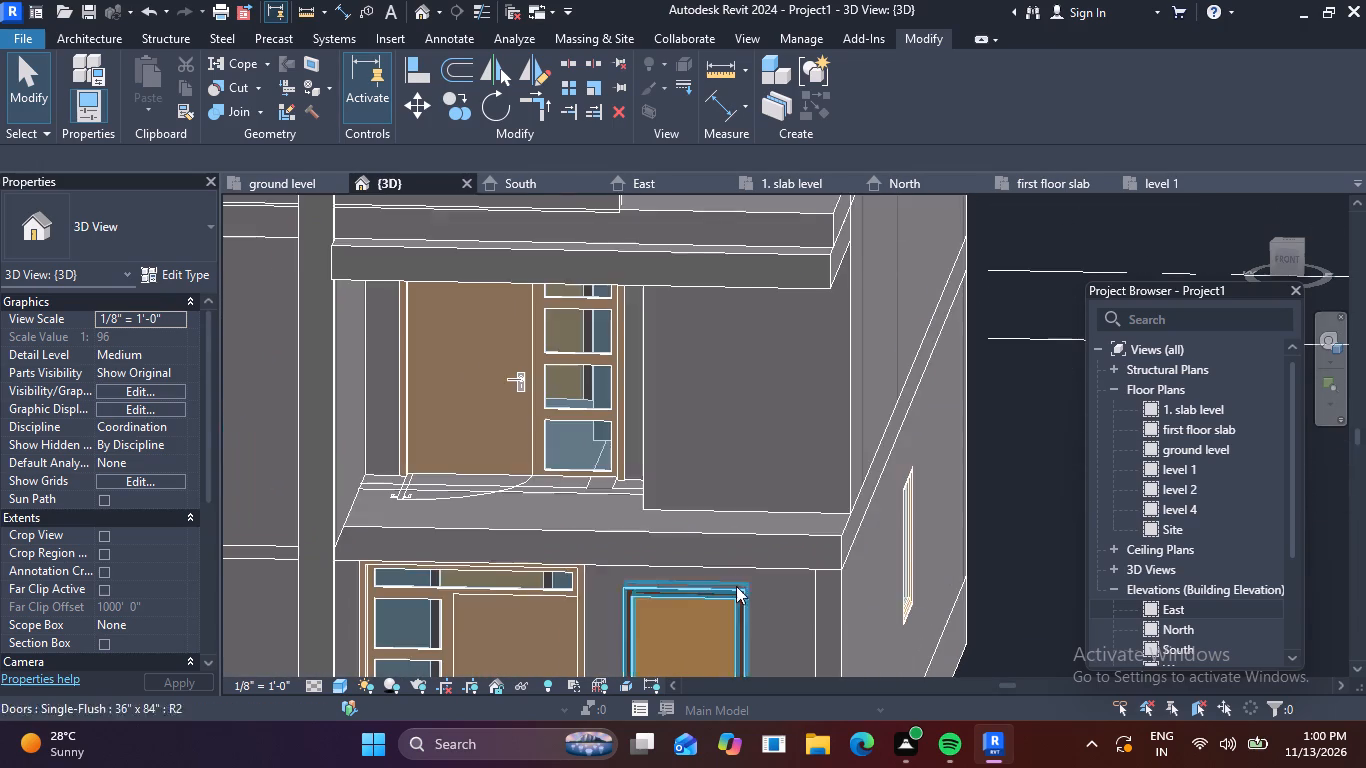
pyautogui.scroll(-2, 732, 576)
# Start a new in-place model in the Generic Models category, keeping the default name.
pyautogui.click(98, 32)
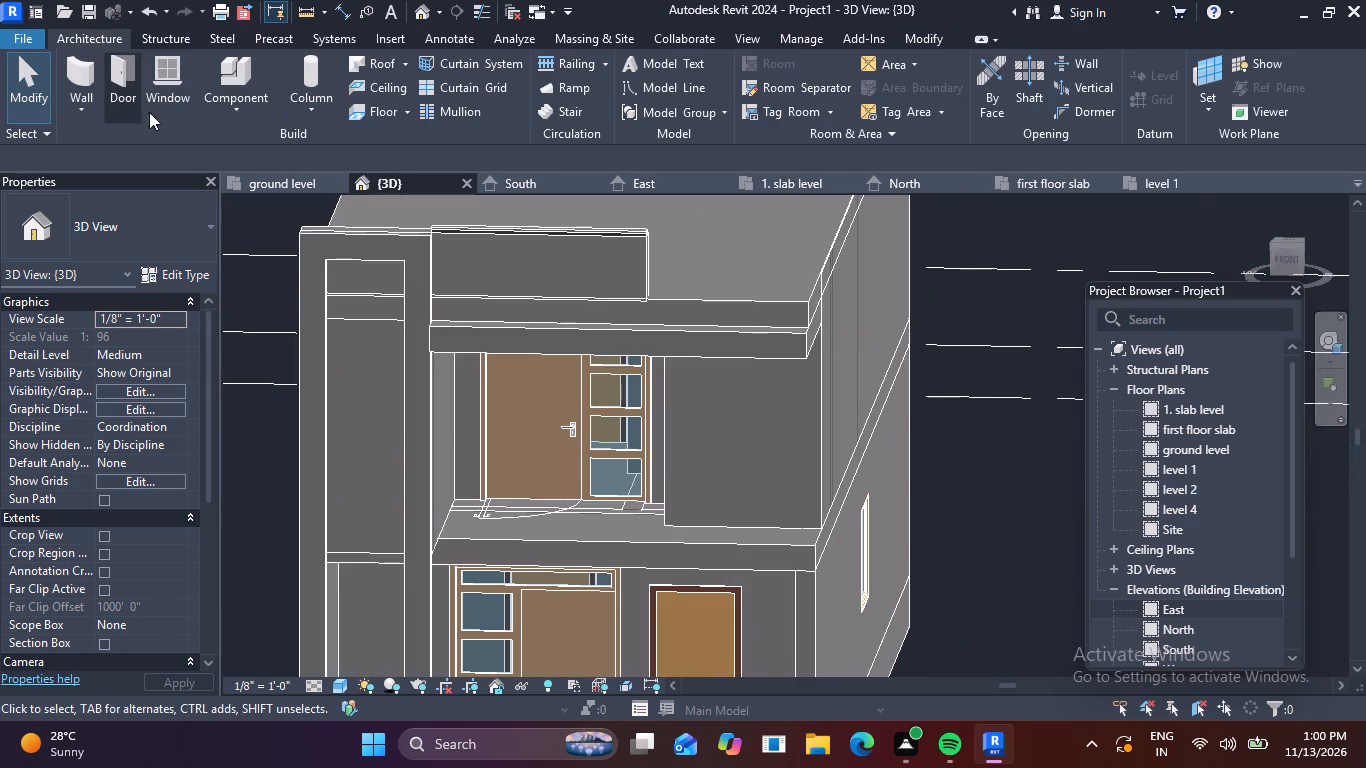
pyautogui.click(244, 112)
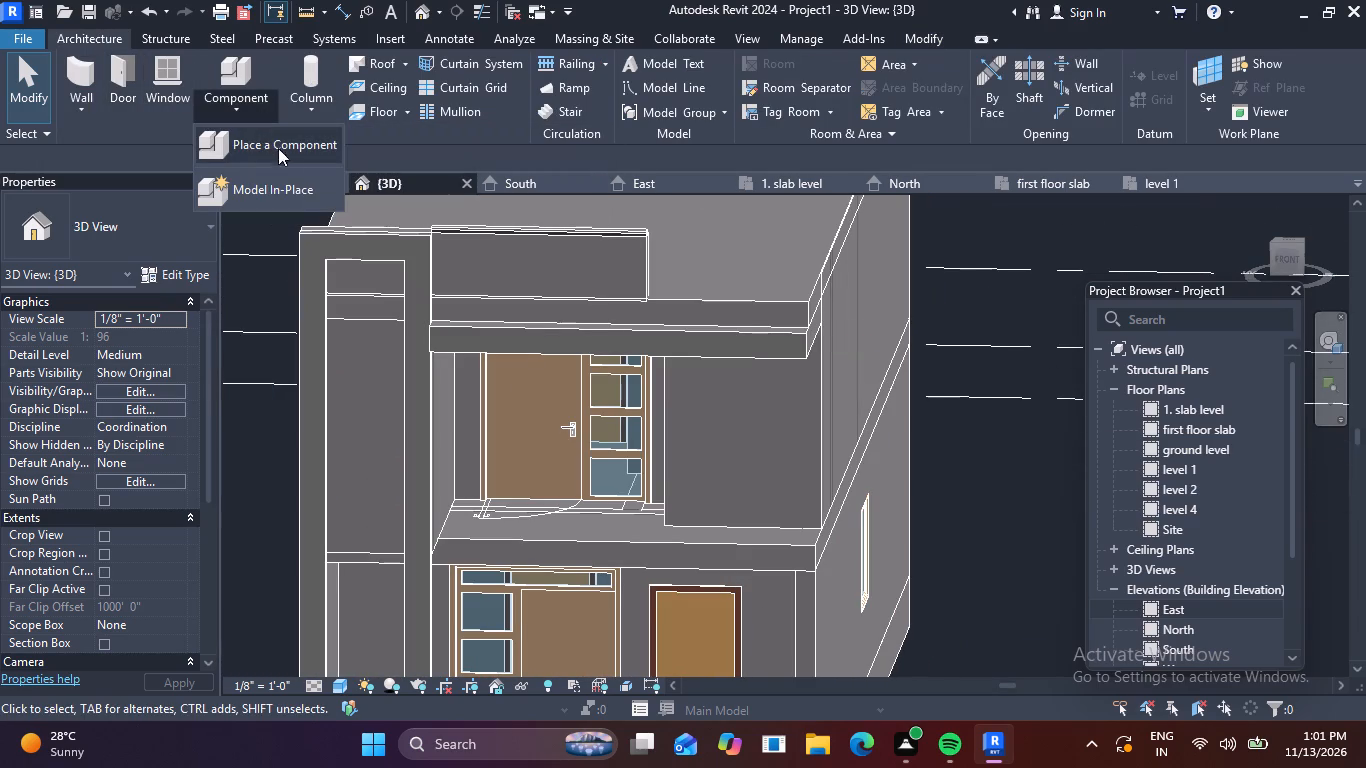
pyautogui.click(287, 194)
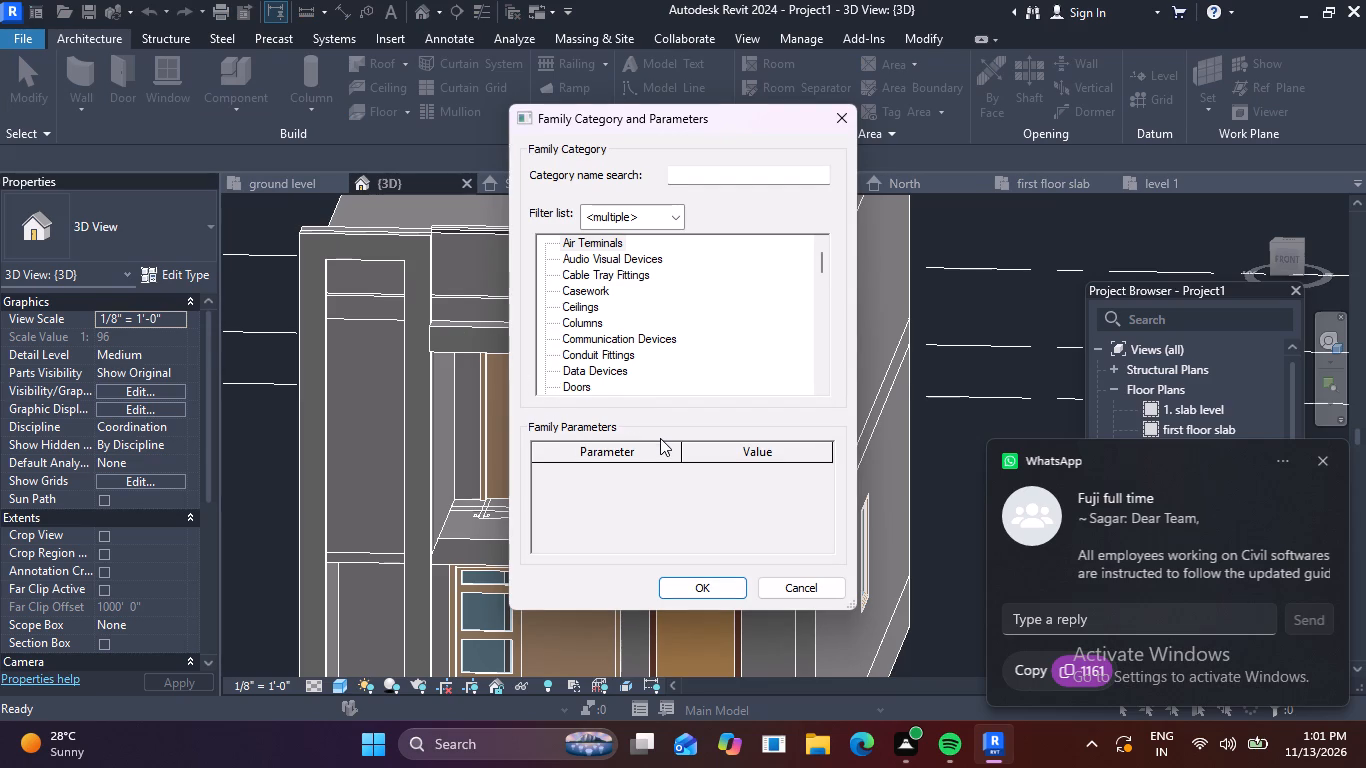
pyautogui.scroll(-8, 627, 353)
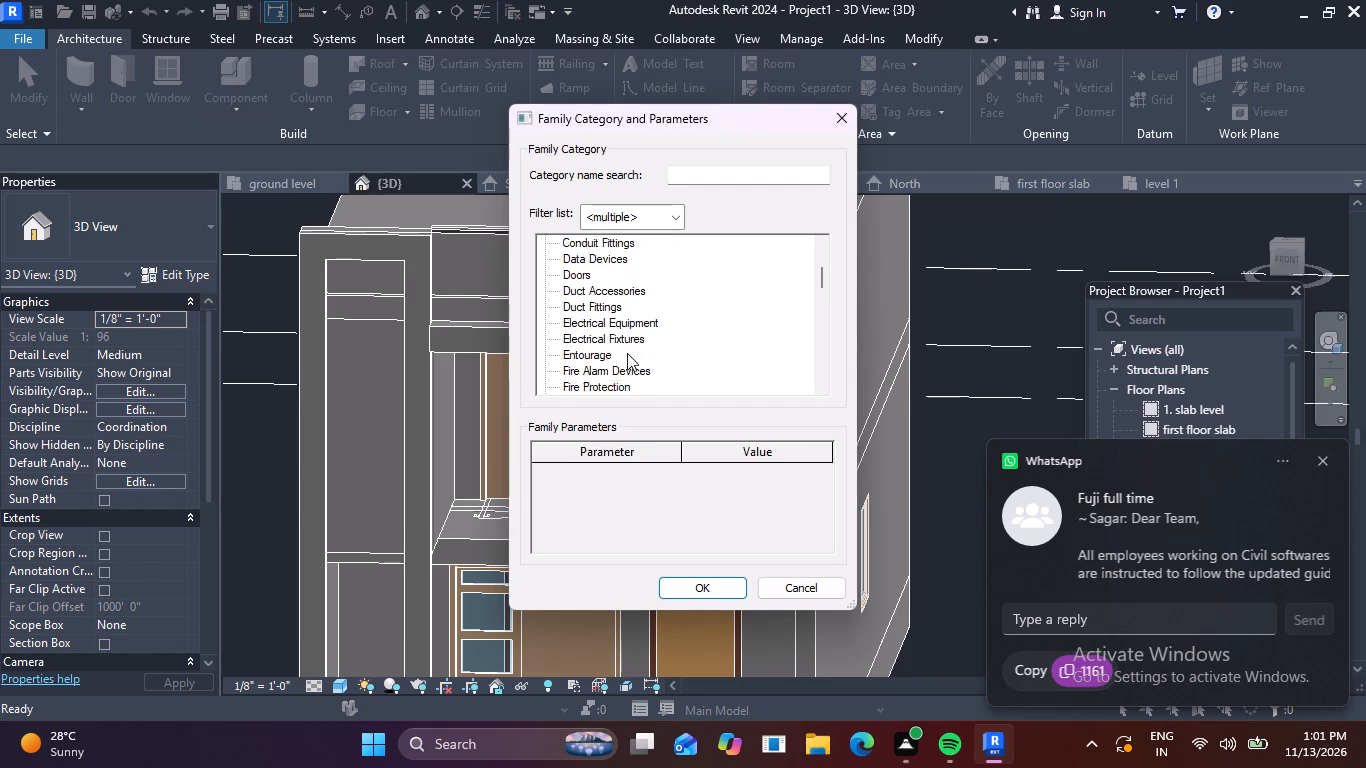
pyautogui.scroll(-7, 627, 353)
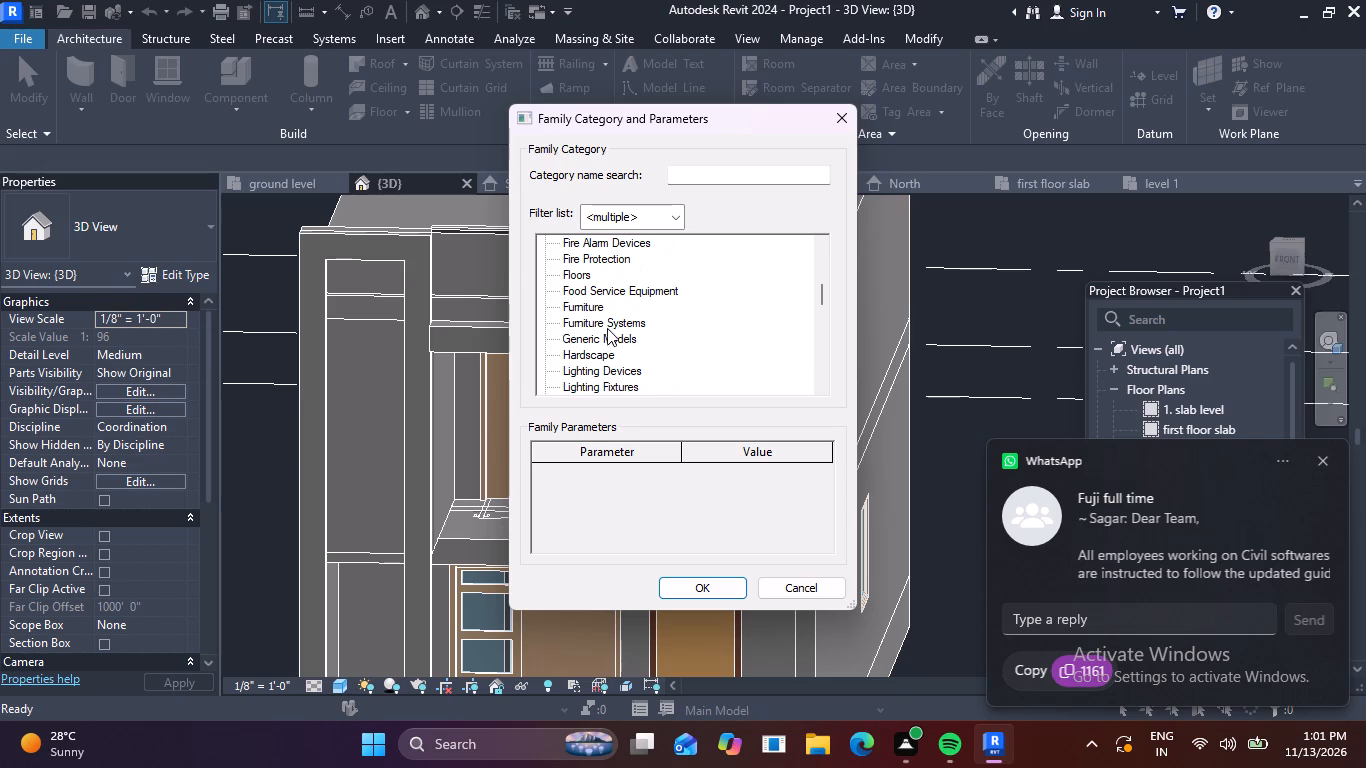
pyautogui.click(591, 340)
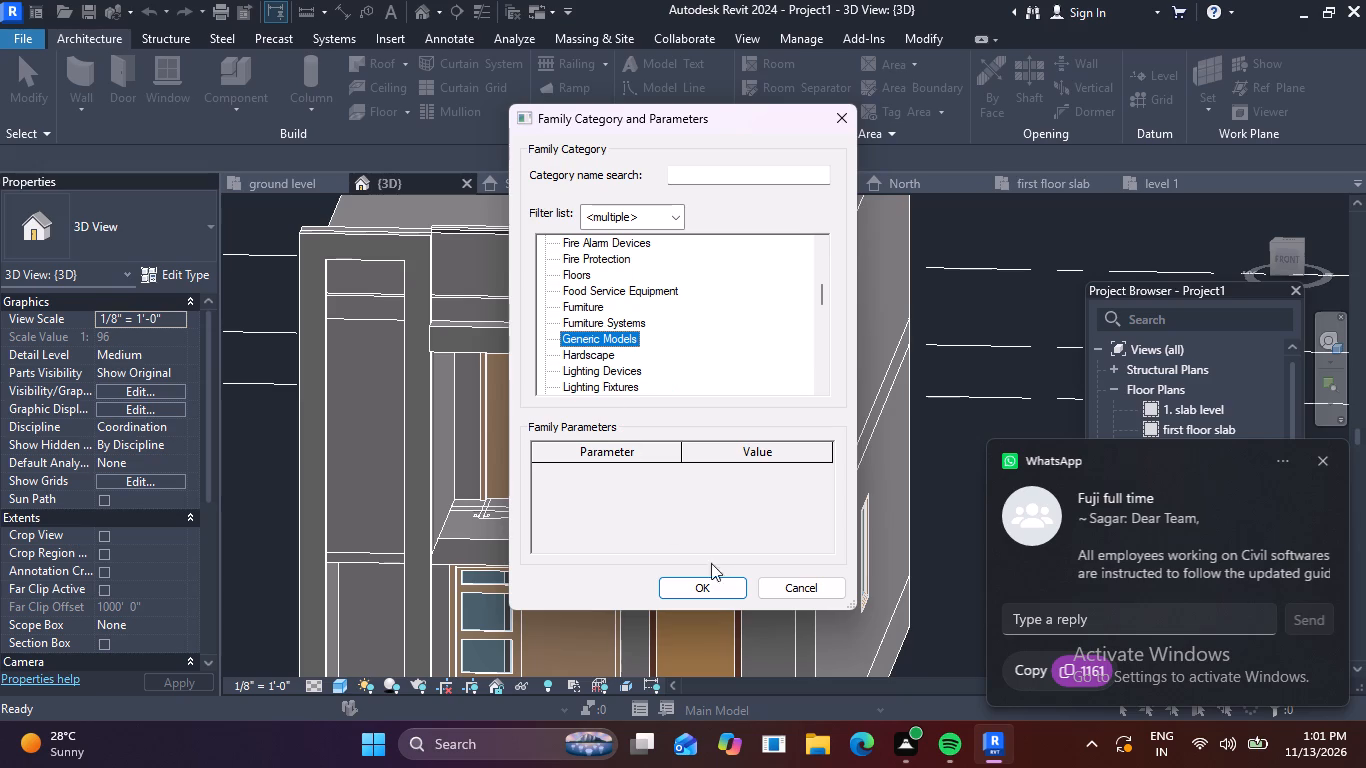
pyautogui.click(712, 583)
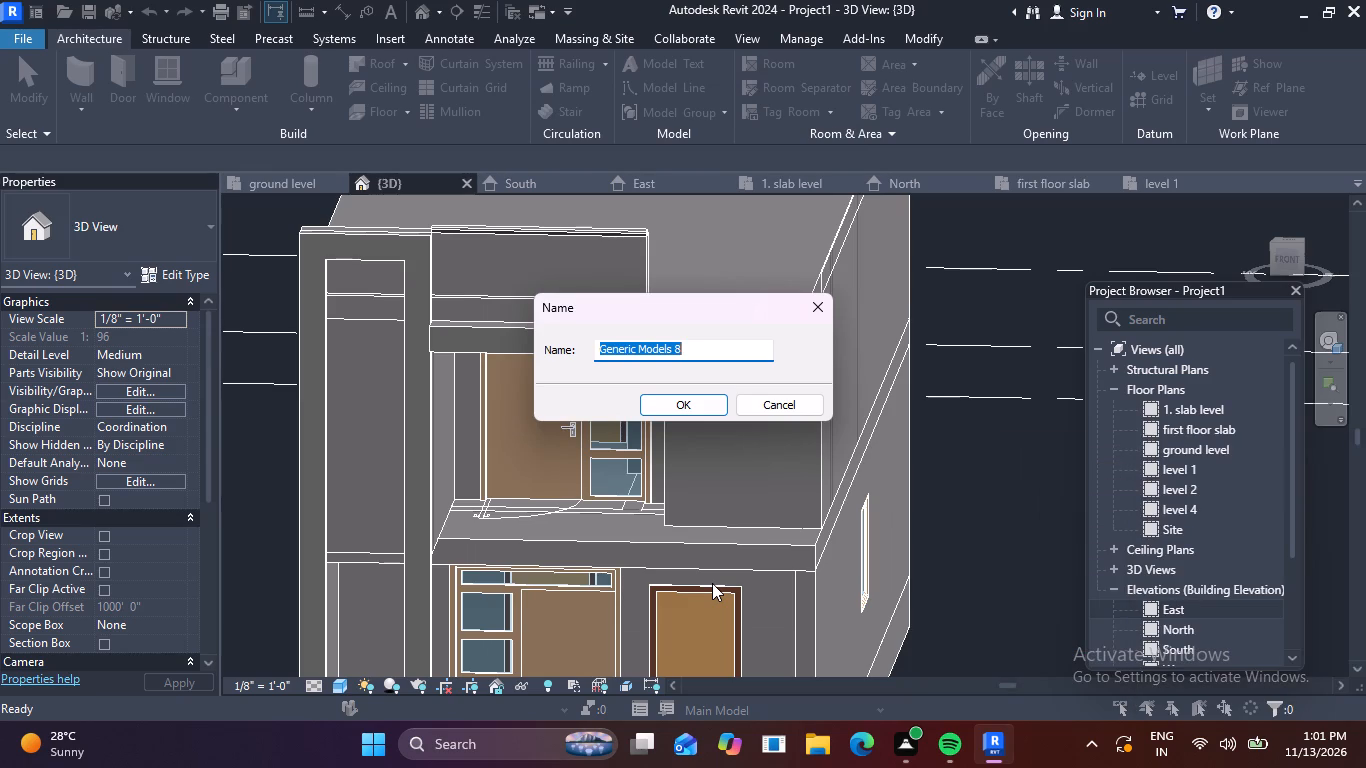
pyautogui.click(697, 399)
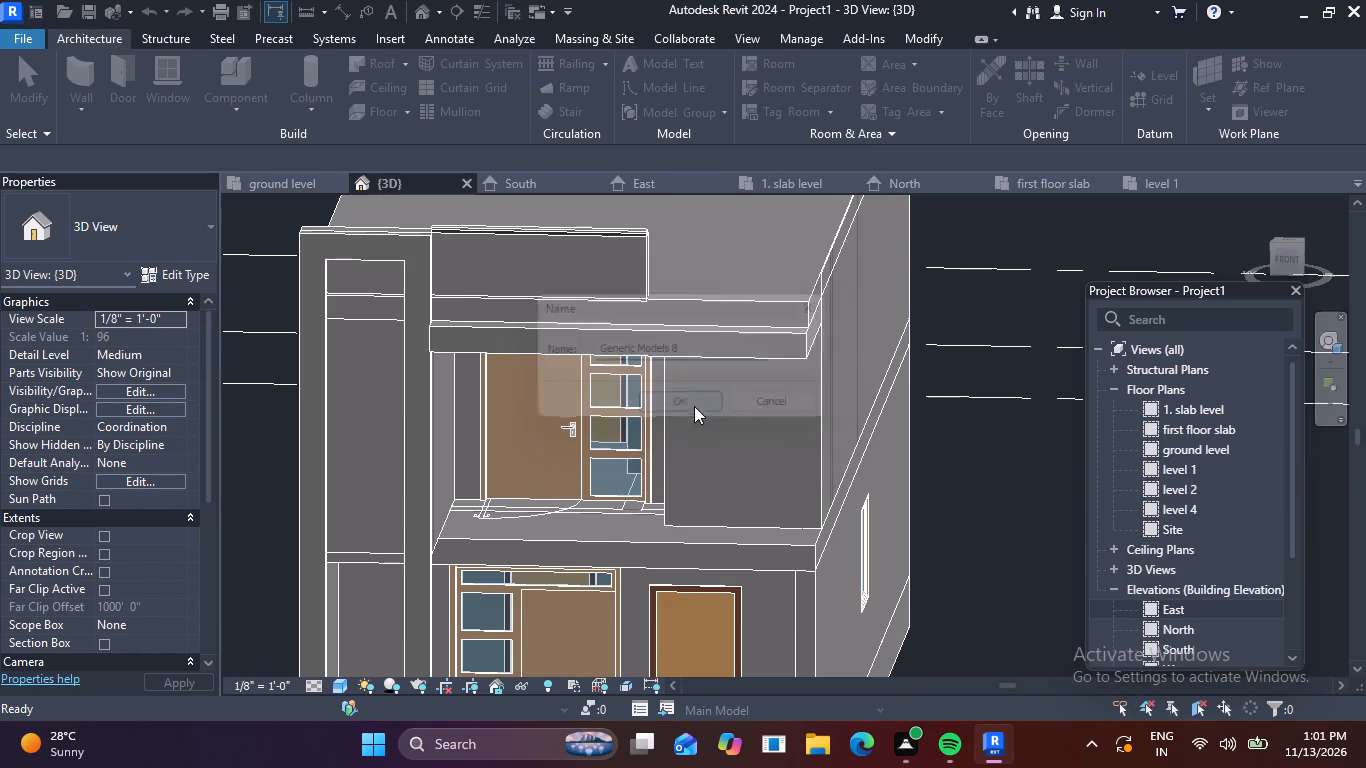
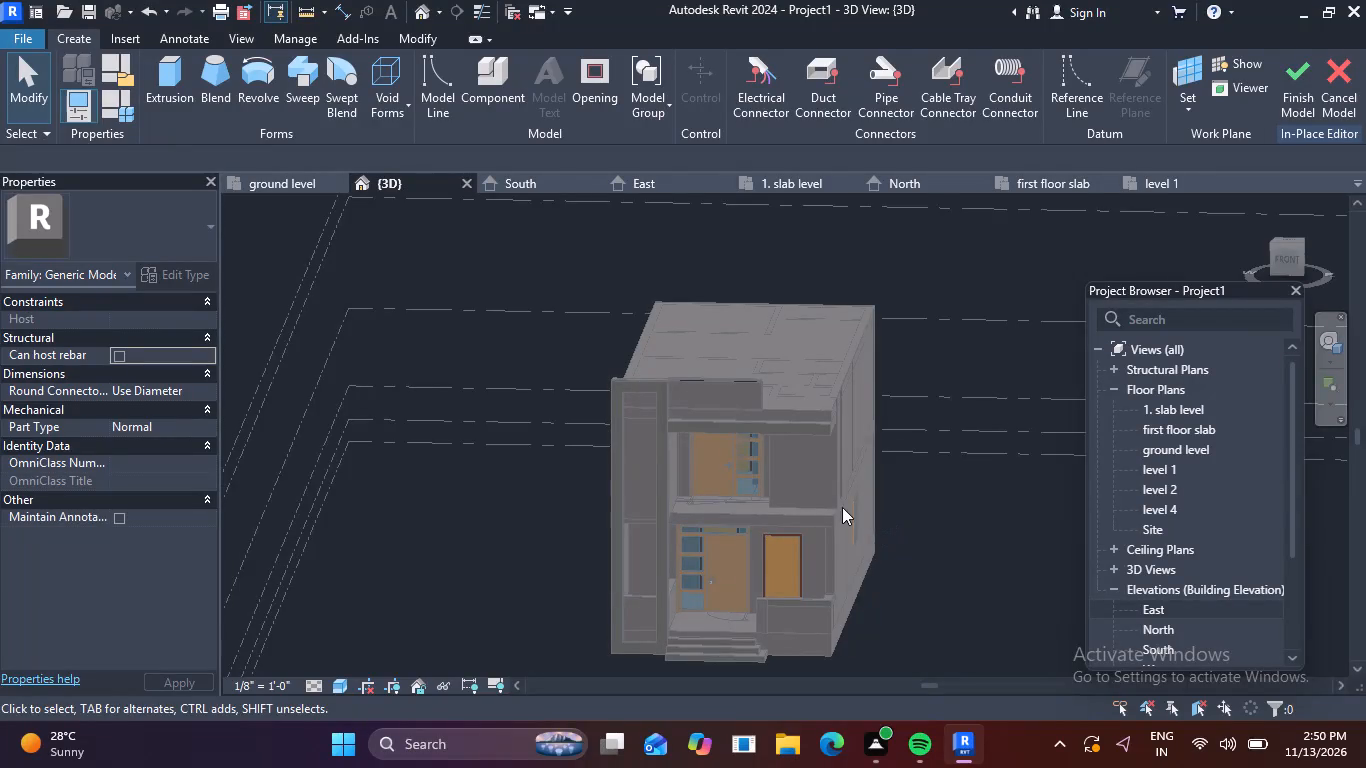
# Start a solid extrusion and set its work plane to the face of the 9" side wall beside the upper-floor balcony slab.
pyautogui.keyDown('shift'); pyautogui.middleClick(825, 485); pyautogui.keyUp('shift')
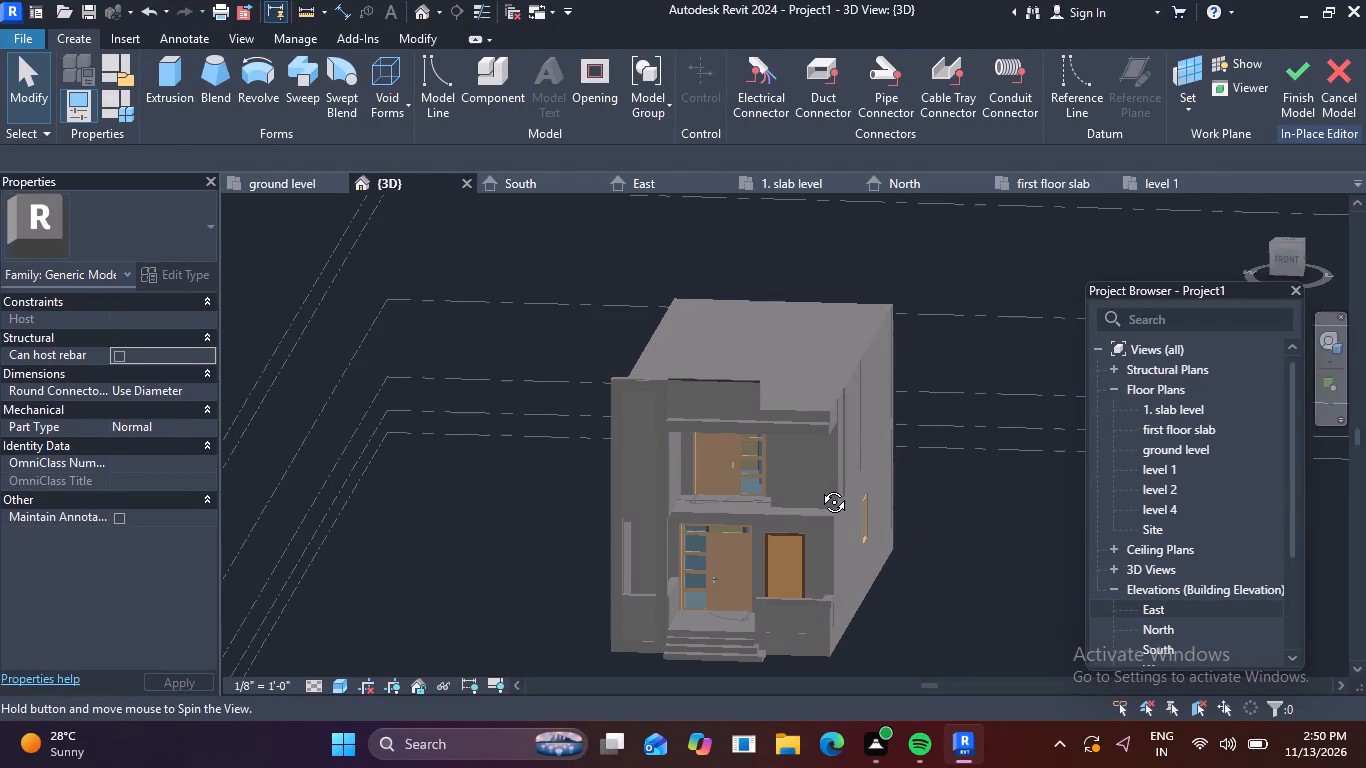
pyautogui.keyDown('shift'); pyautogui.moveTo(890, 496); pyautogui.dragTo(835, 523, button='middle'); pyautogui.keyUp('shift')
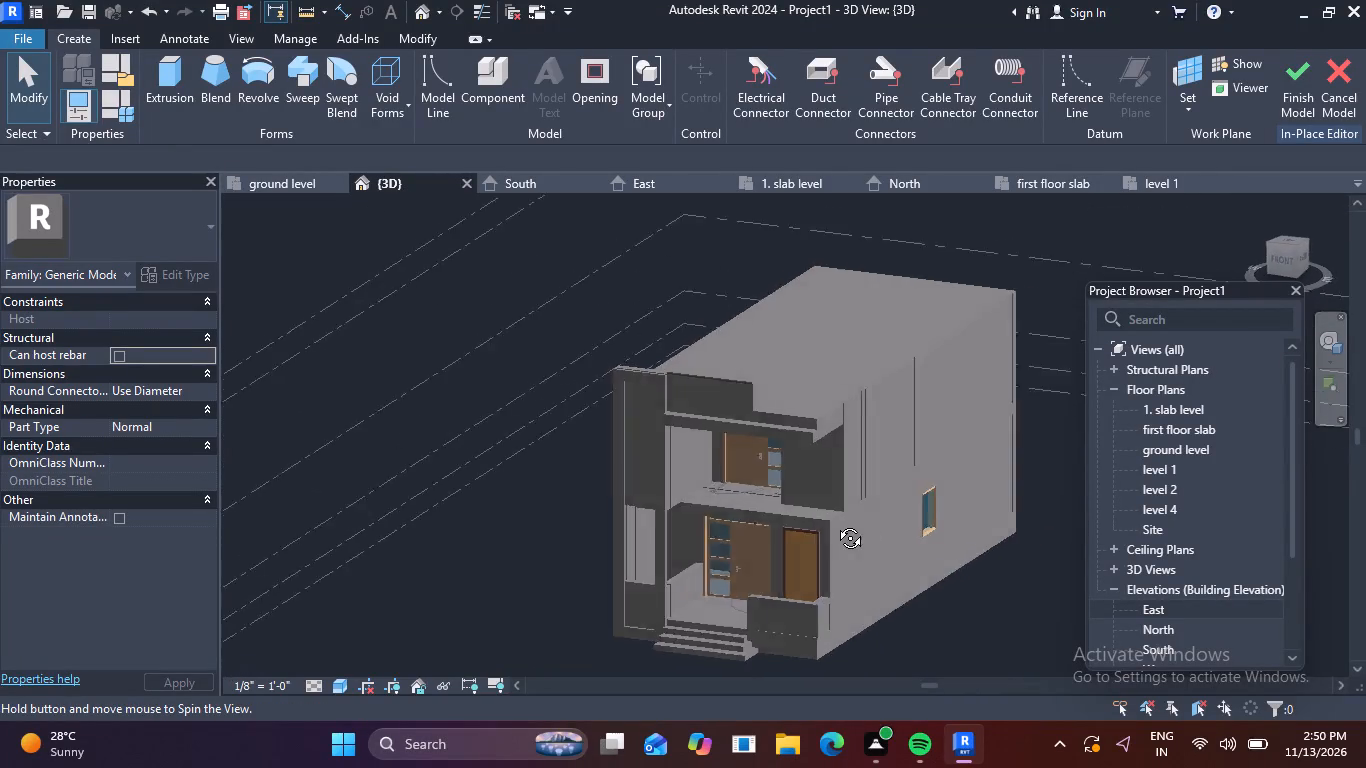
pyautogui.keyDown('shift'); pyautogui.moveTo(835, 523); pyautogui.dragTo(807, 530, button='middle'); pyautogui.keyUp('shift')
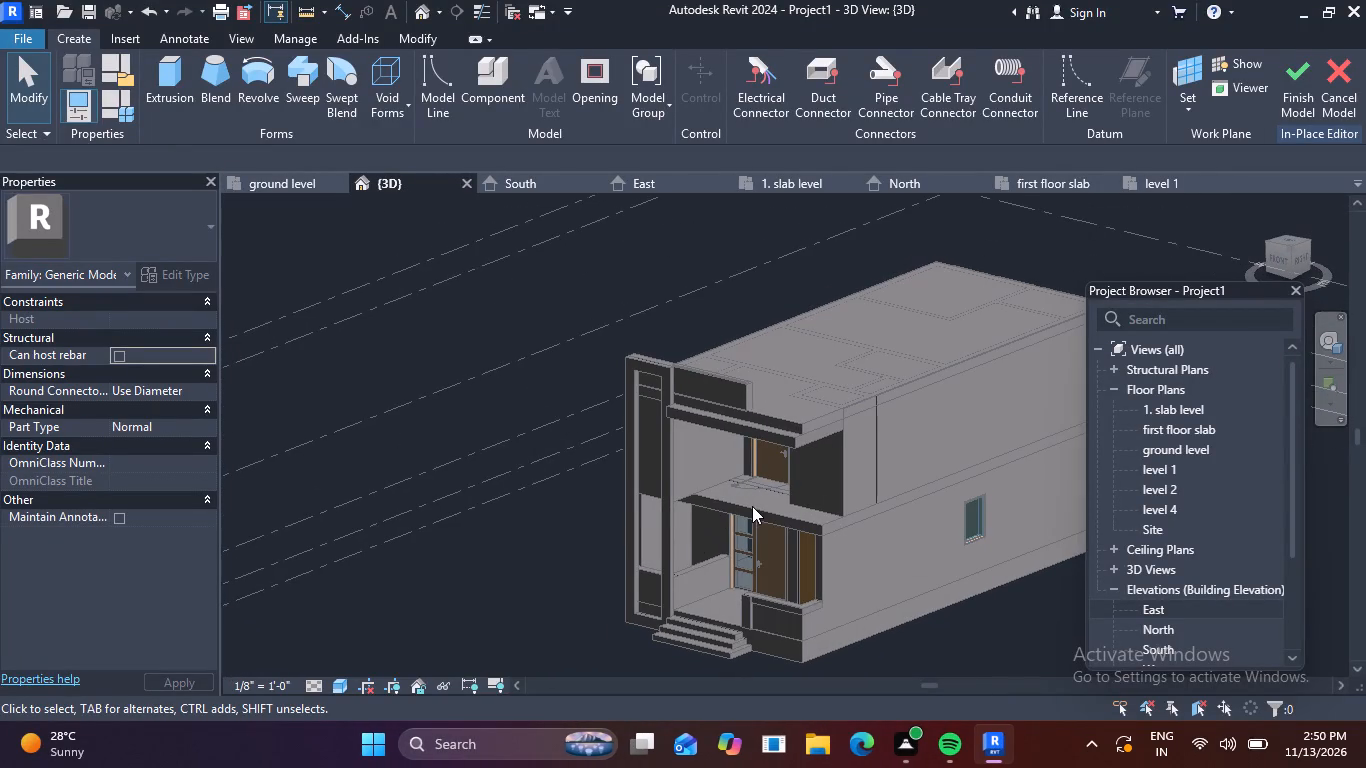
pyautogui.scroll(5, 753, 508)
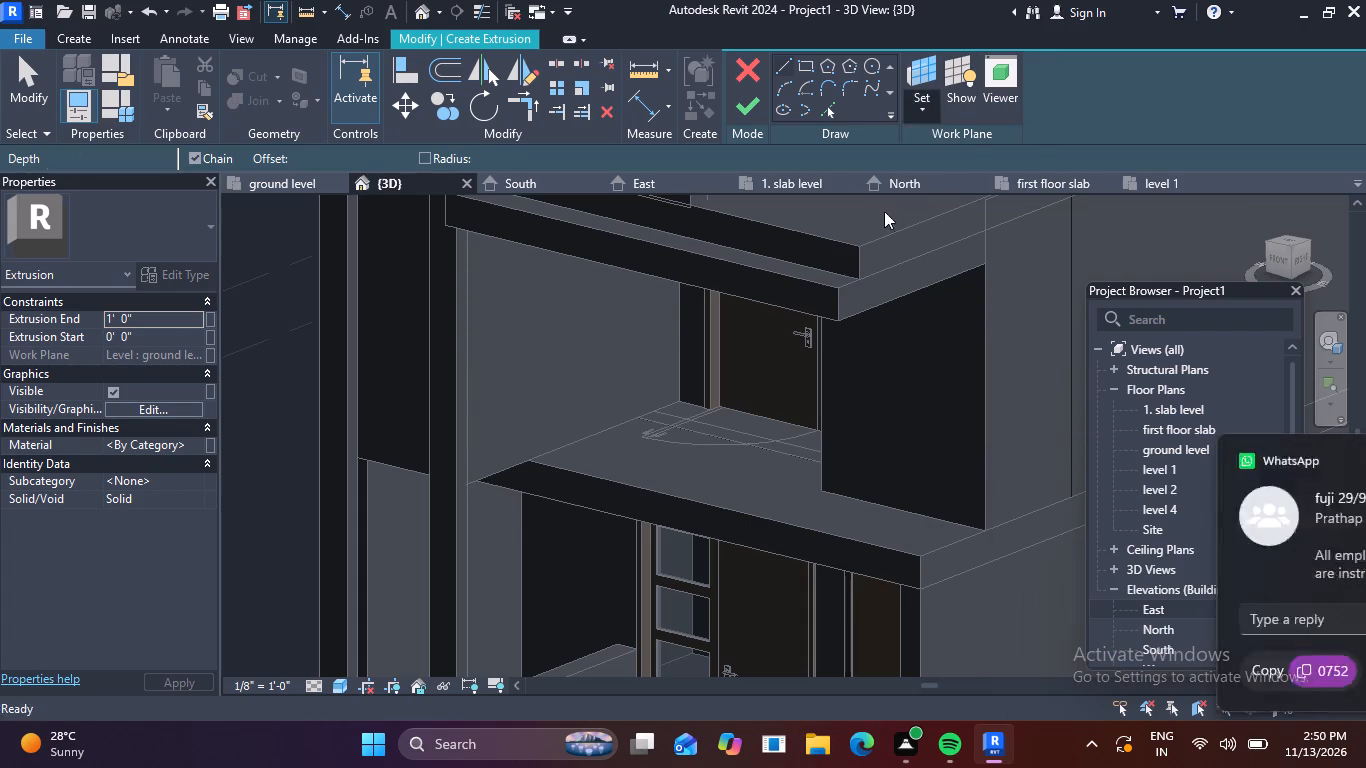
pyautogui.click(491, 474)
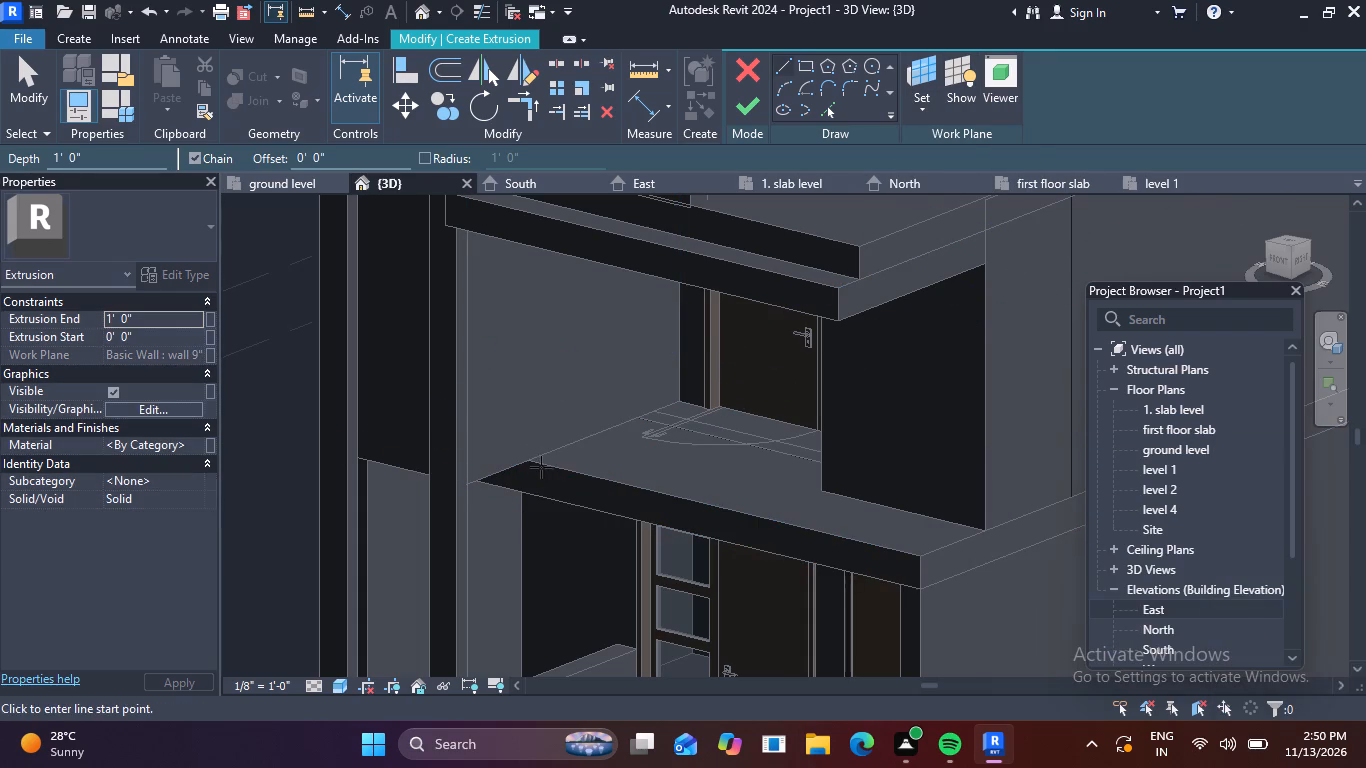
# Sketch and finish a closed L-shaped profile on the slab edge: about 3'-4" base, 2' upright, 9" top and about 3" thick leg.
pyautogui.scroll(4, 536, 464)
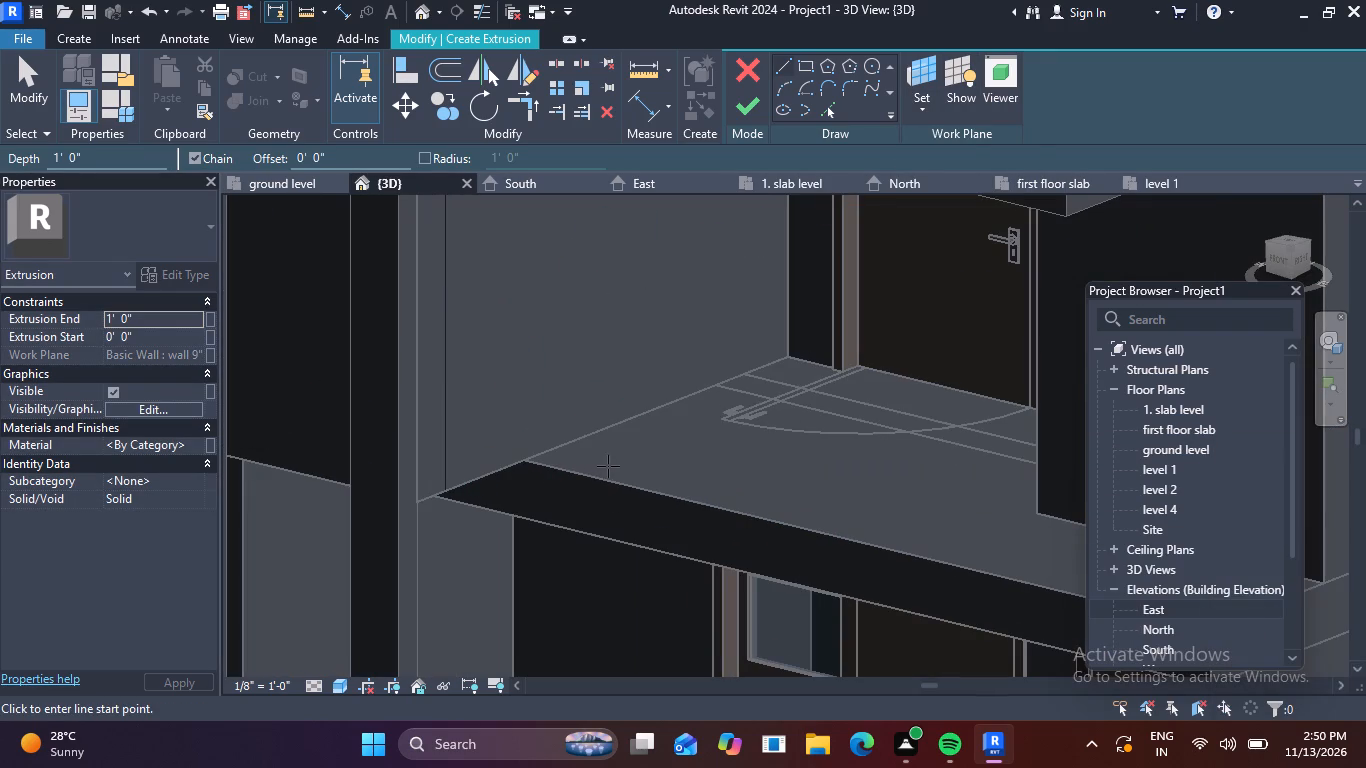
pyautogui.keyDown('shift'); pyautogui.moveTo(613, 463); pyautogui.dragTo(604, 465, button='middle'); pyautogui.keyUp('shift')
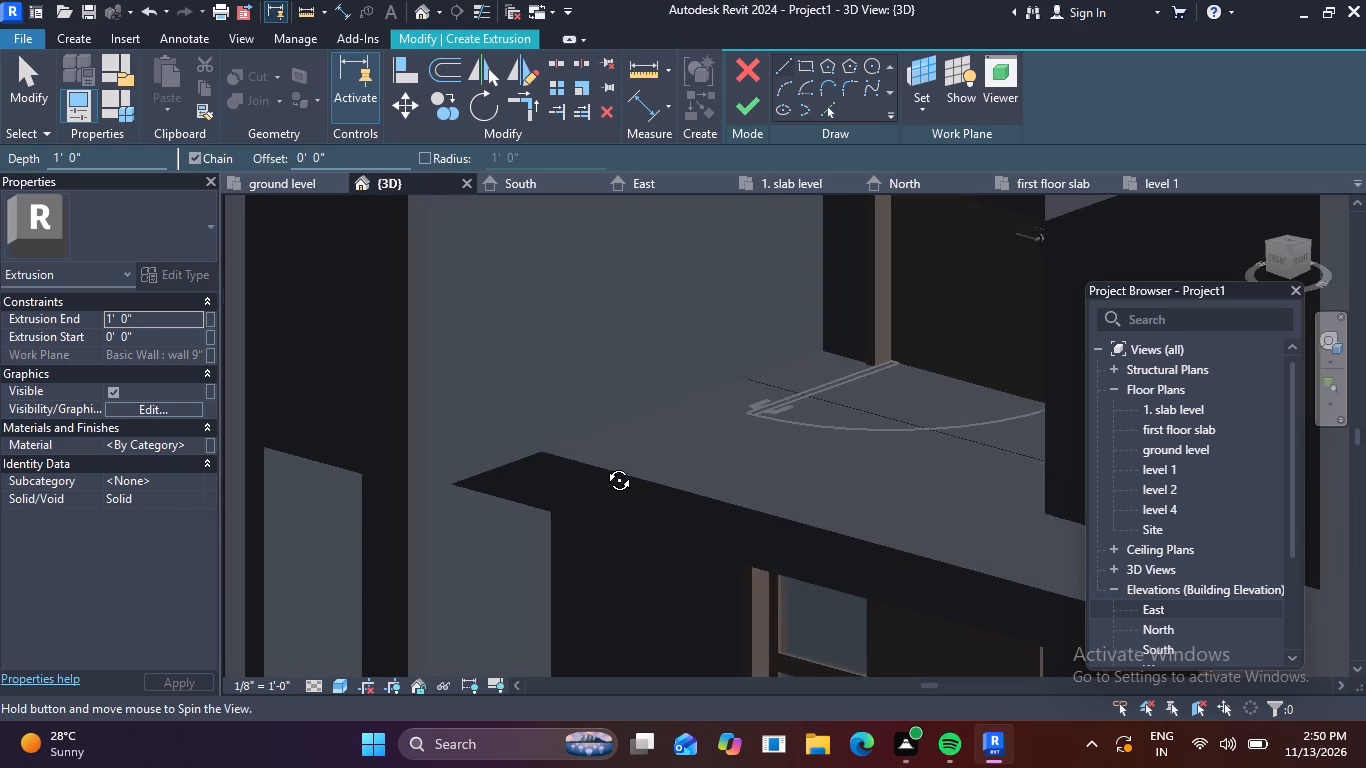
pyautogui.keyDown('shift'); pyautogui.moveTo(604, 465); pyautogui.dragTo(541, 485, button='middle'); pyautogui.keyUp('shift')
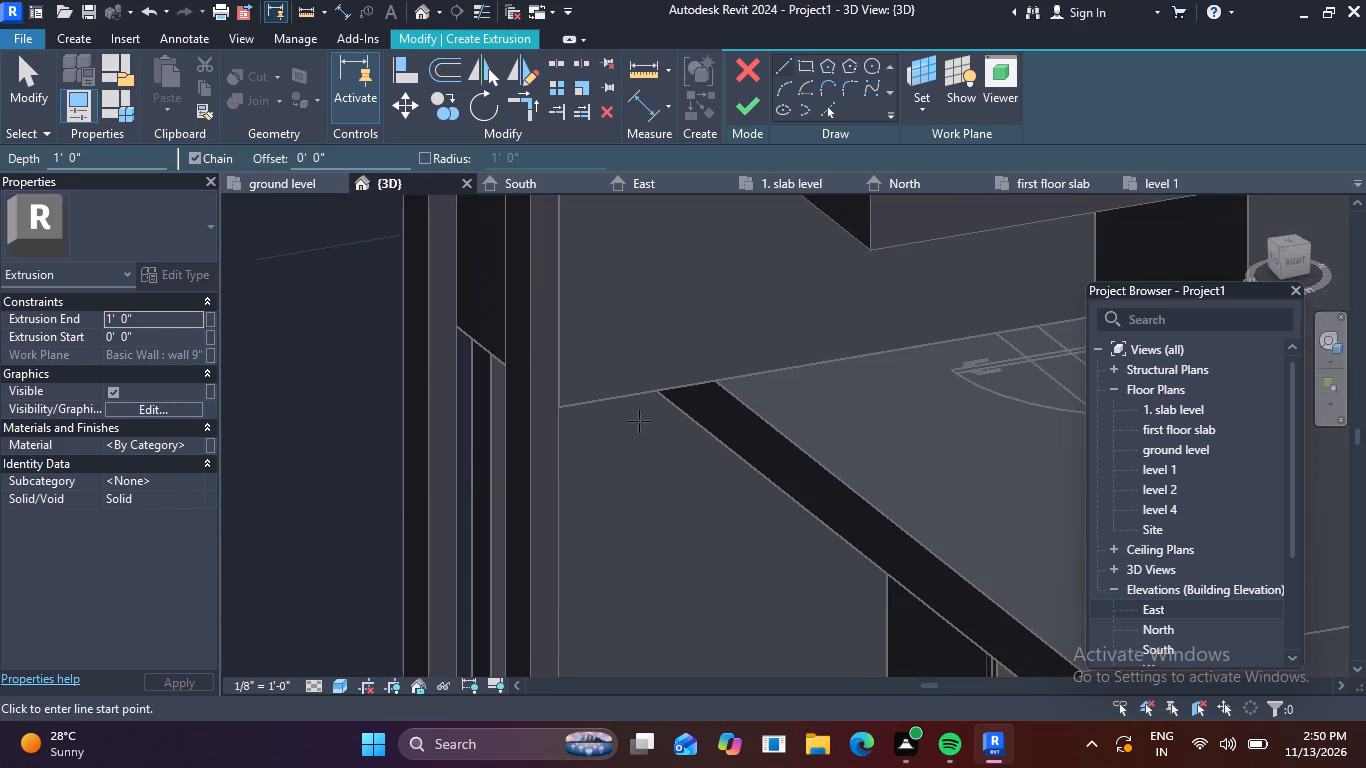
pyautogui.click(722, 379)
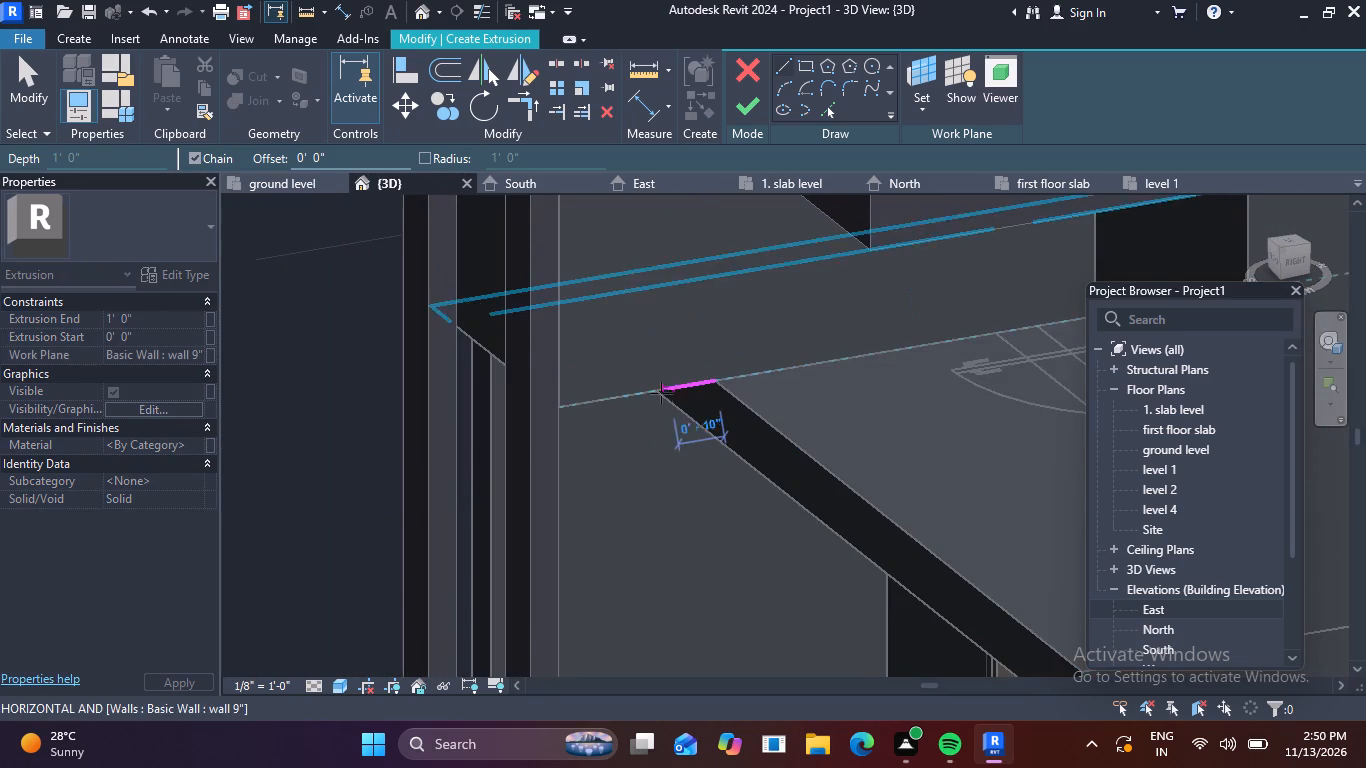
pyautogui.click(530, 417)
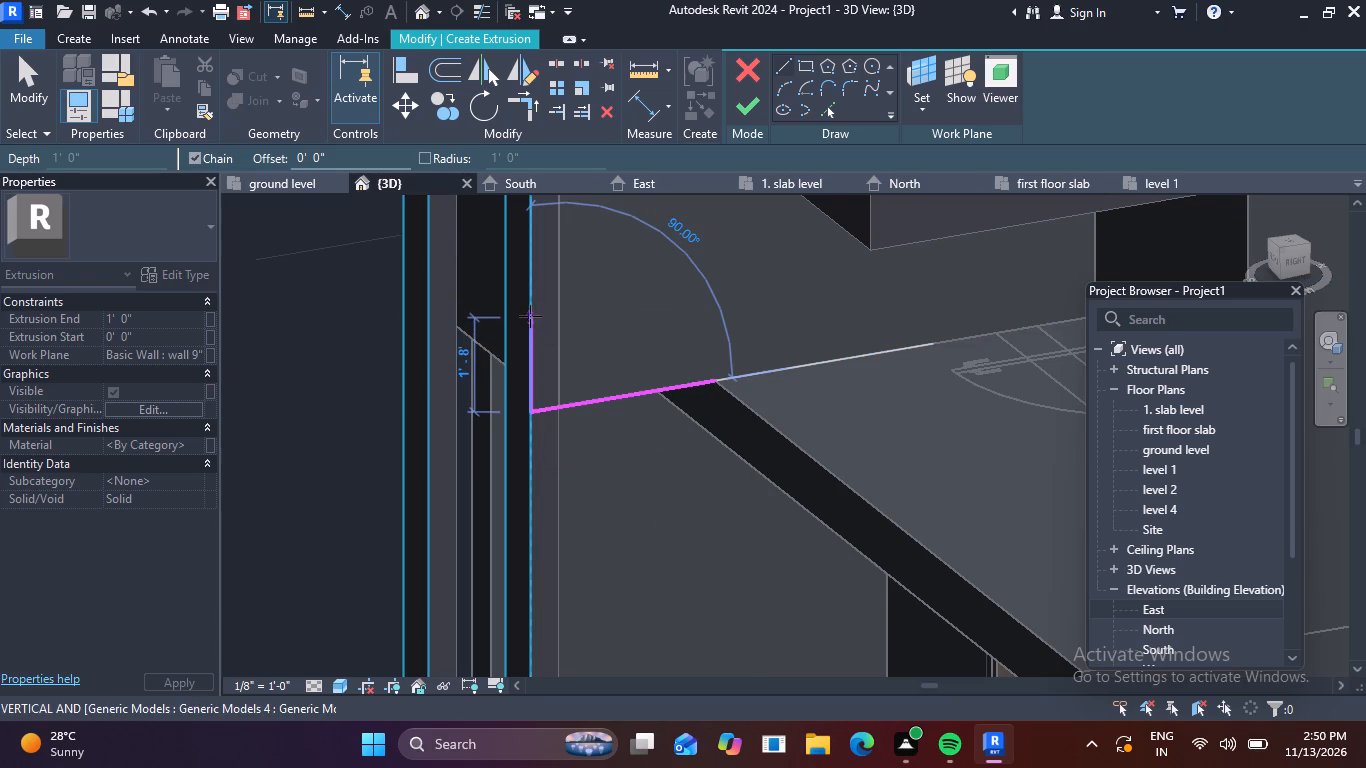
pyautogui.write("2'")
pyautogui.press('Return')
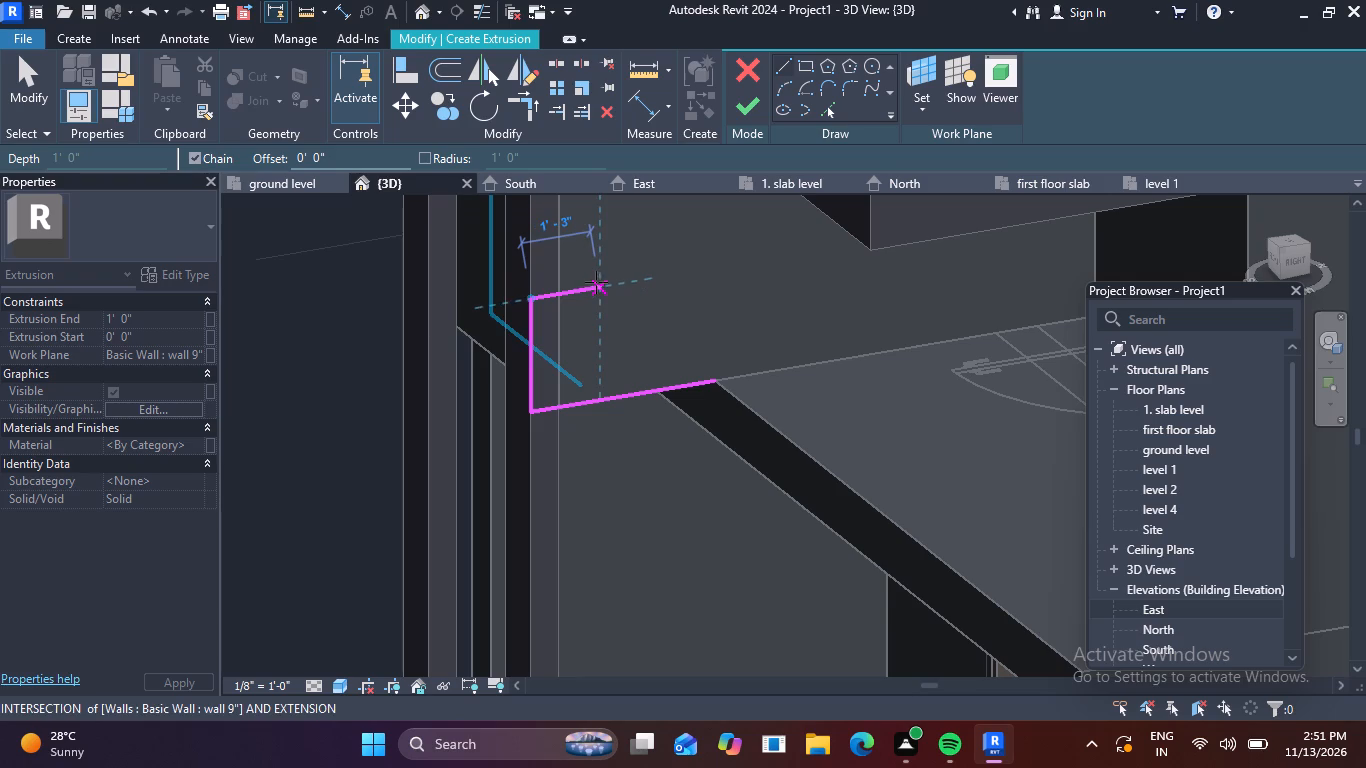
pyautogui.press('9')
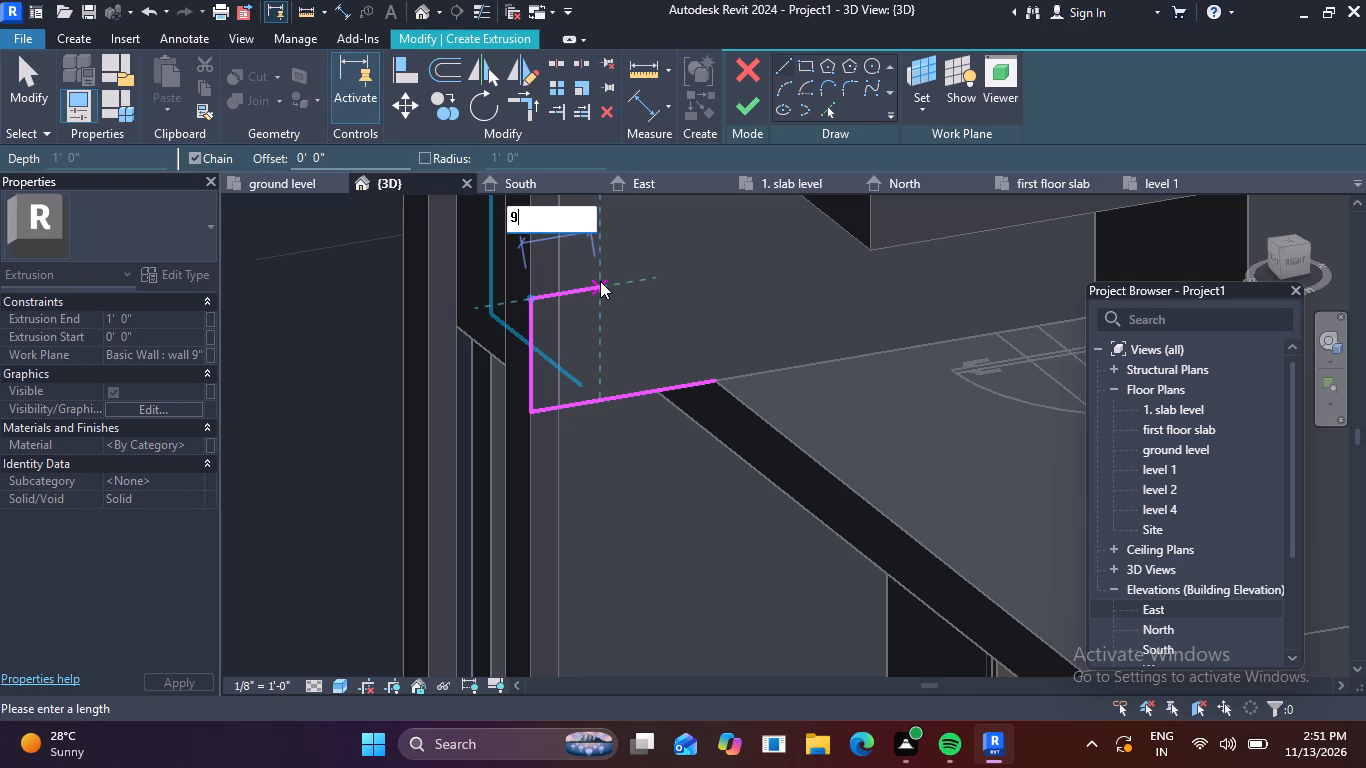
pyautogui.hotkey('shift', '"')
pyautogui.press('Return')
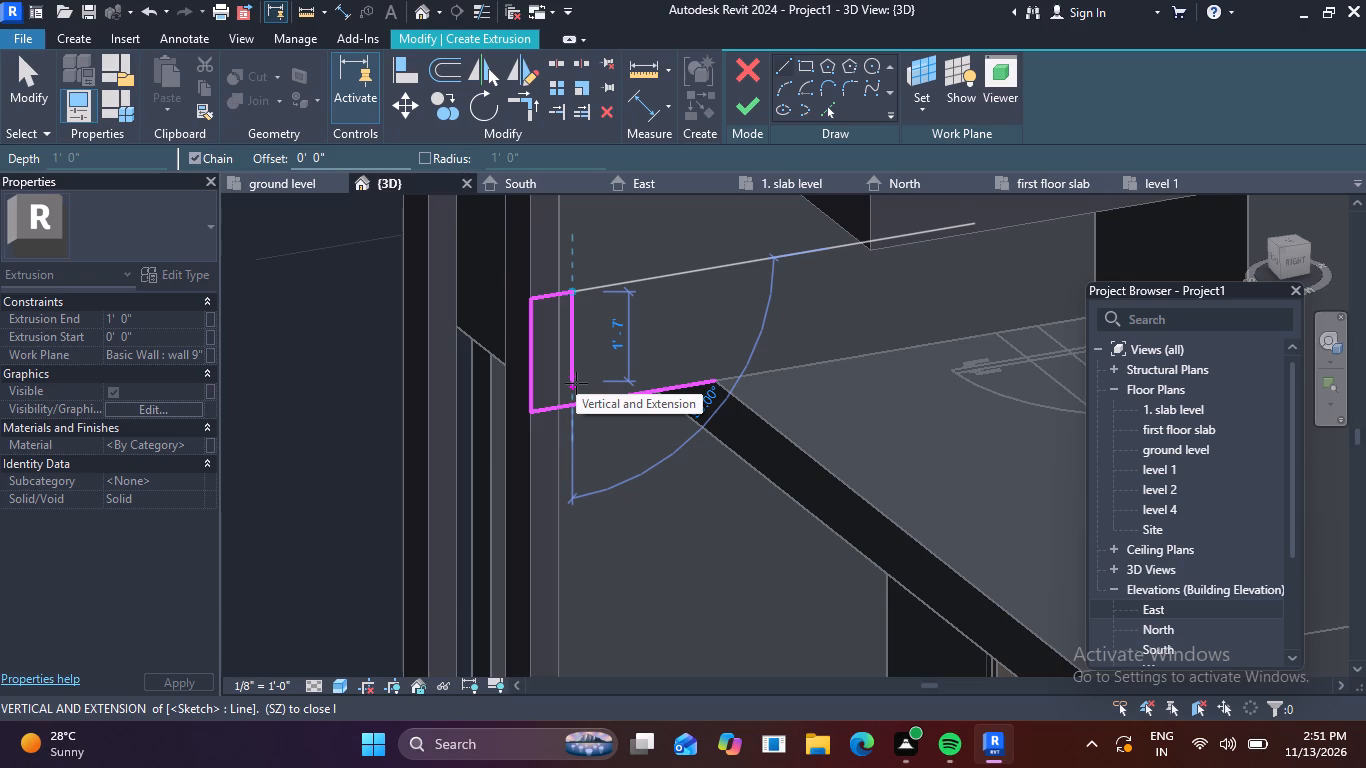
pyautogui.scroll(5, 575, 384)
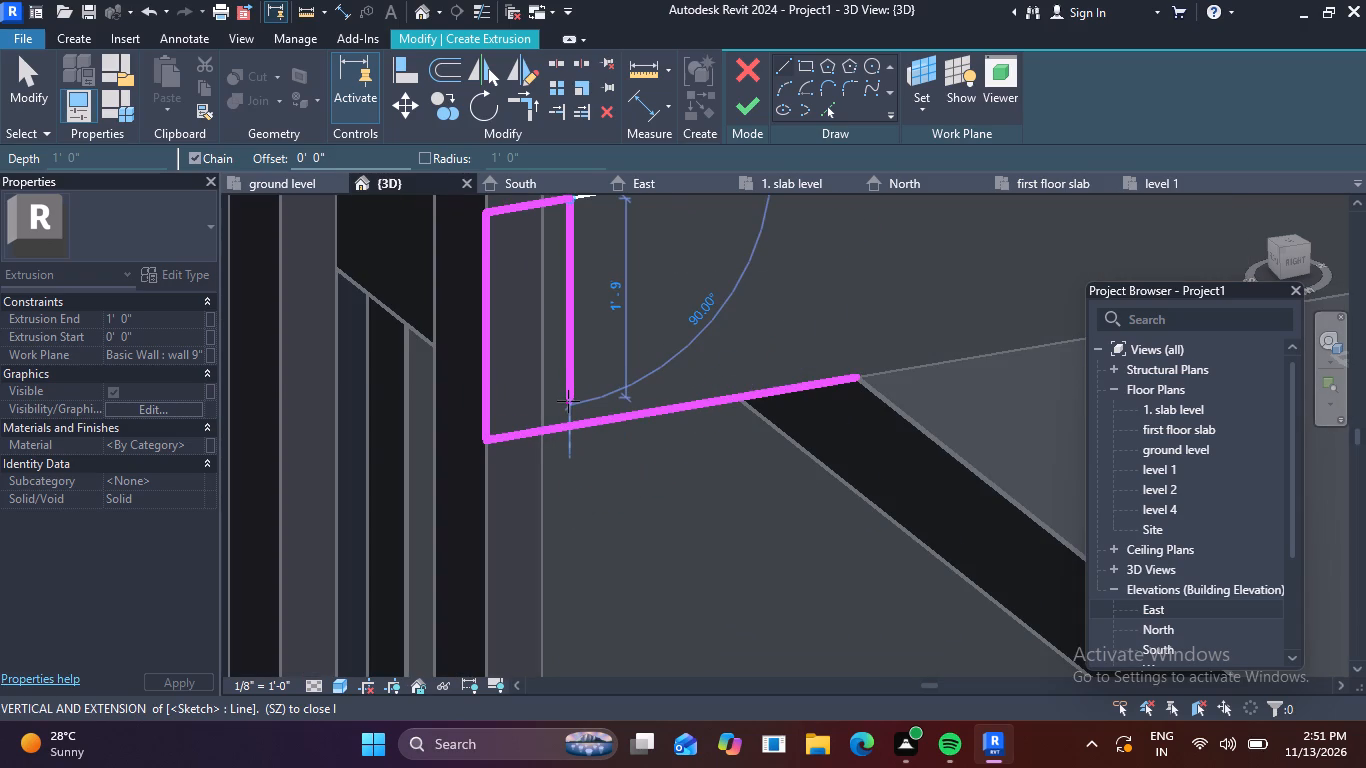
pyautogui.click(569, 401)
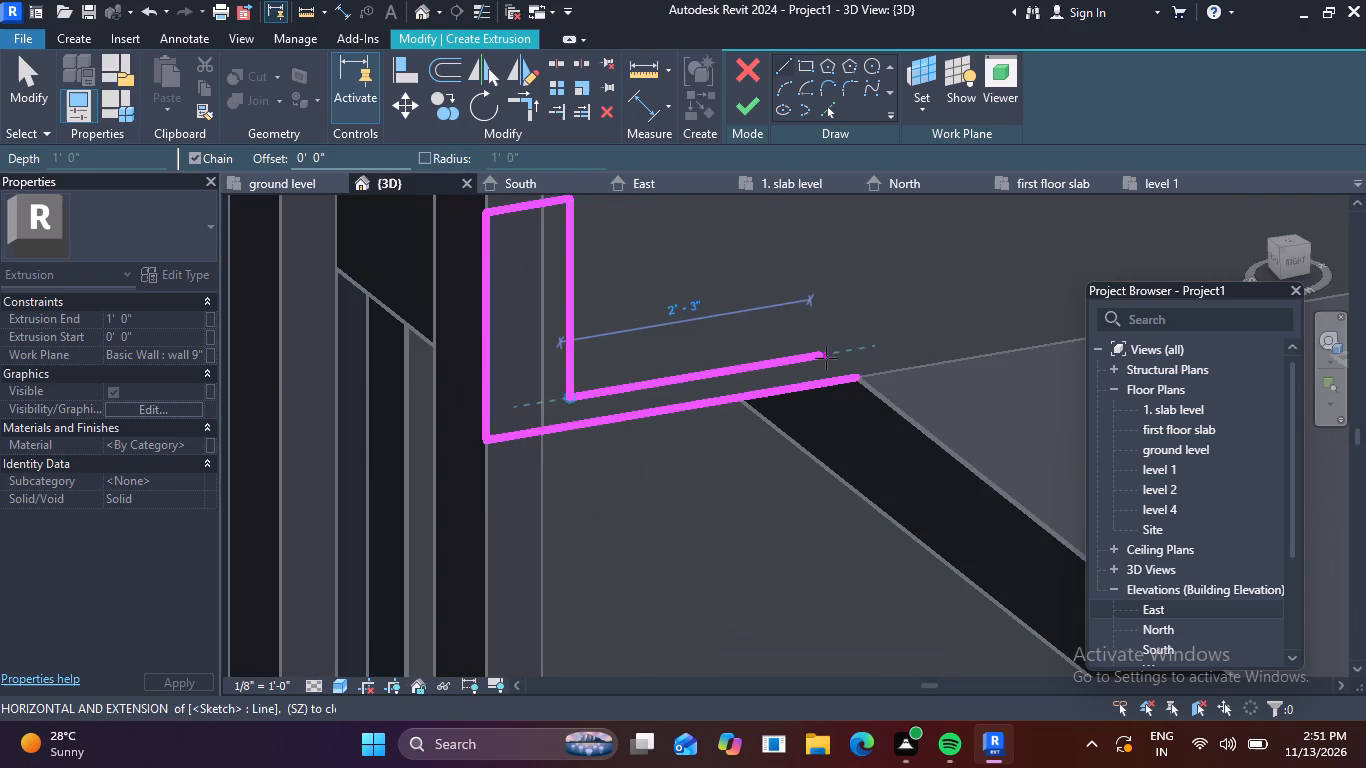
pyautogui.click(855, 350)
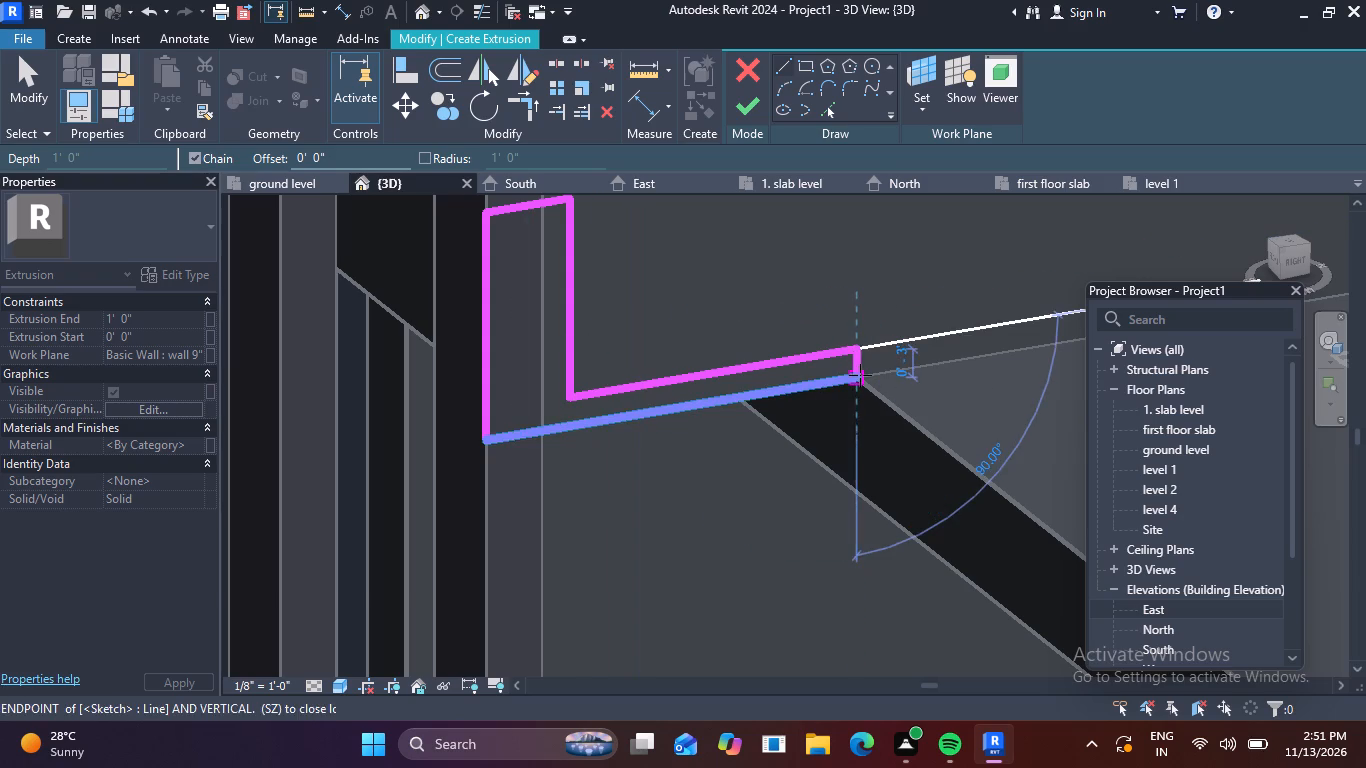
pyautogui.click(860, 375)
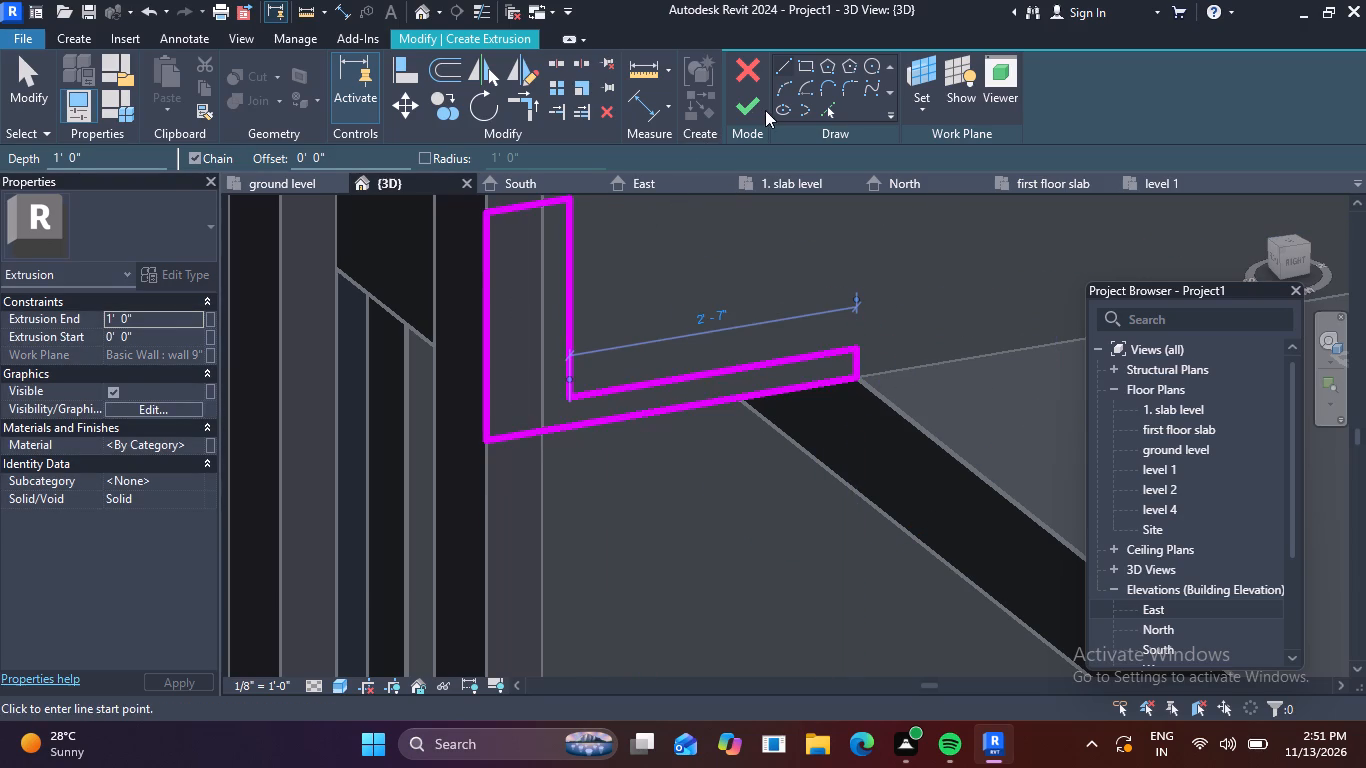
pyautogui.click(746, 111)
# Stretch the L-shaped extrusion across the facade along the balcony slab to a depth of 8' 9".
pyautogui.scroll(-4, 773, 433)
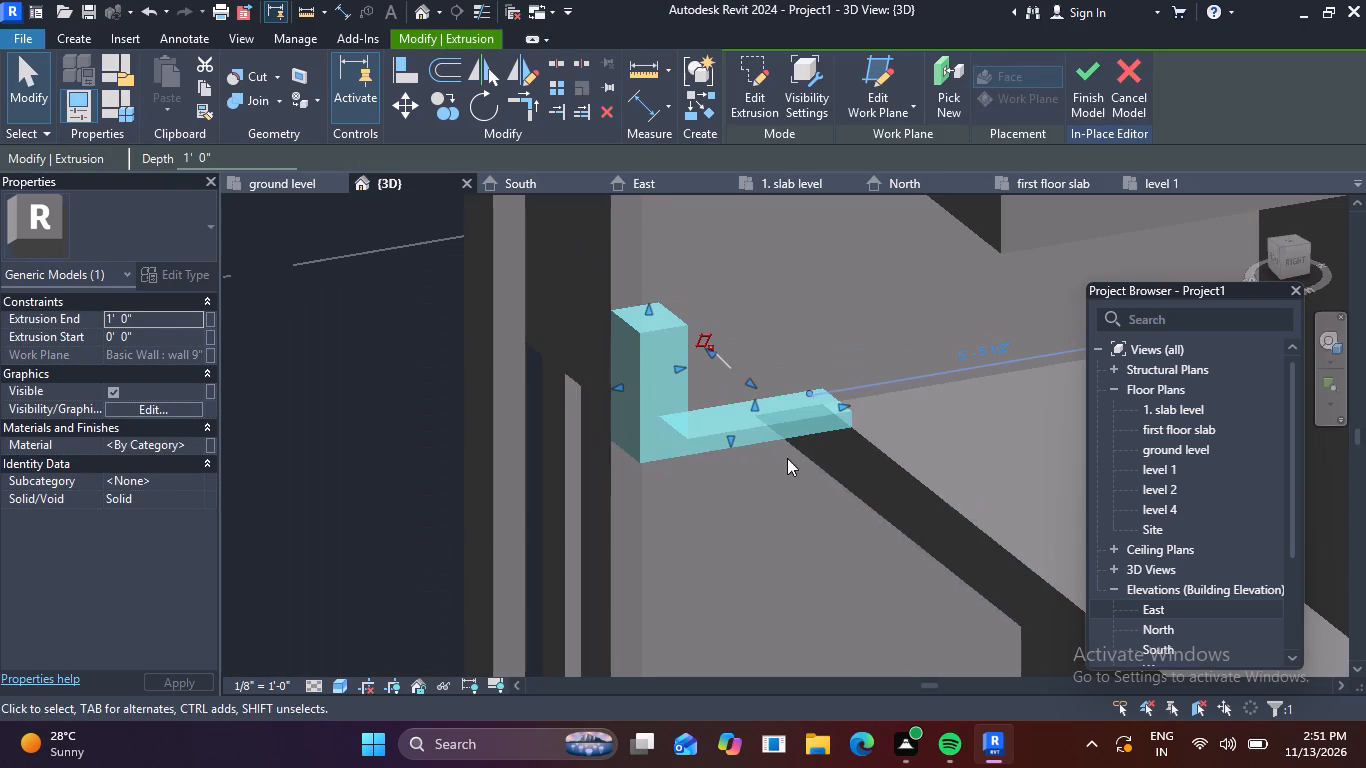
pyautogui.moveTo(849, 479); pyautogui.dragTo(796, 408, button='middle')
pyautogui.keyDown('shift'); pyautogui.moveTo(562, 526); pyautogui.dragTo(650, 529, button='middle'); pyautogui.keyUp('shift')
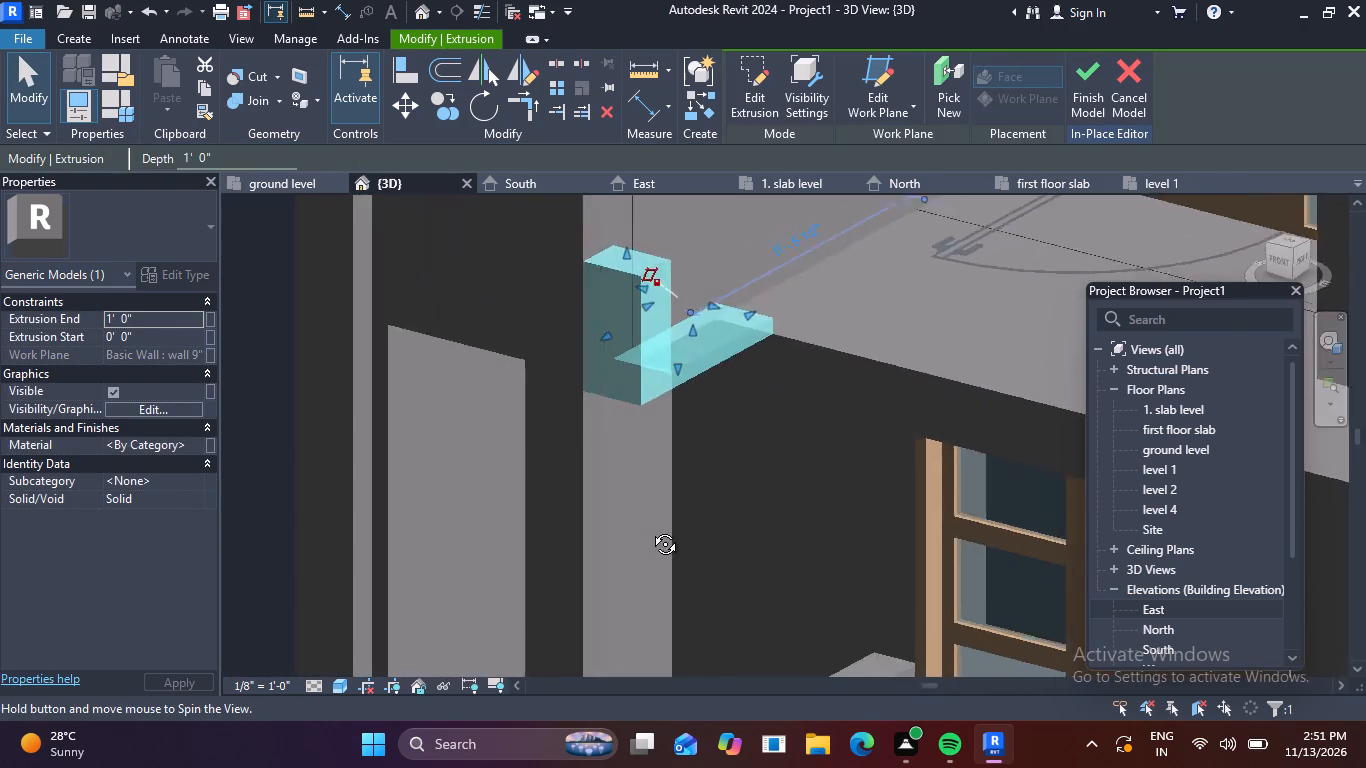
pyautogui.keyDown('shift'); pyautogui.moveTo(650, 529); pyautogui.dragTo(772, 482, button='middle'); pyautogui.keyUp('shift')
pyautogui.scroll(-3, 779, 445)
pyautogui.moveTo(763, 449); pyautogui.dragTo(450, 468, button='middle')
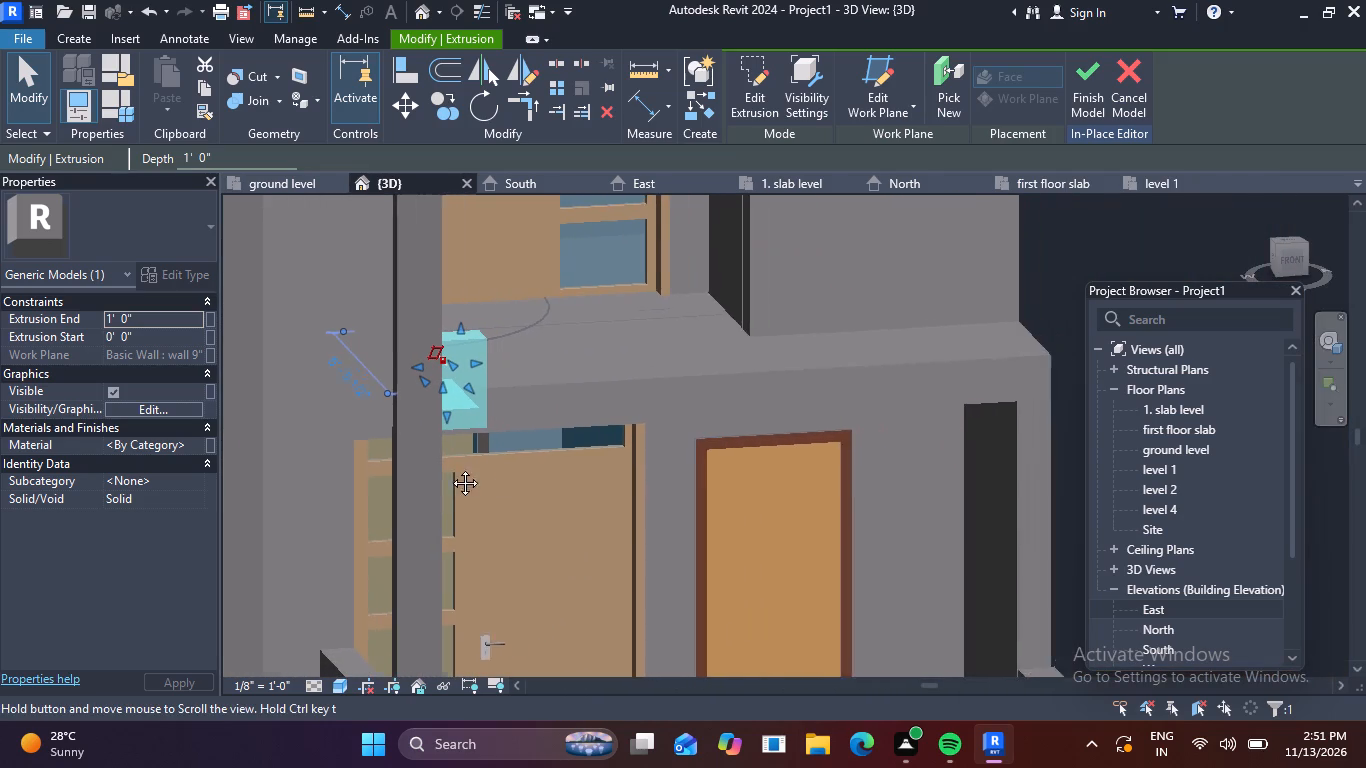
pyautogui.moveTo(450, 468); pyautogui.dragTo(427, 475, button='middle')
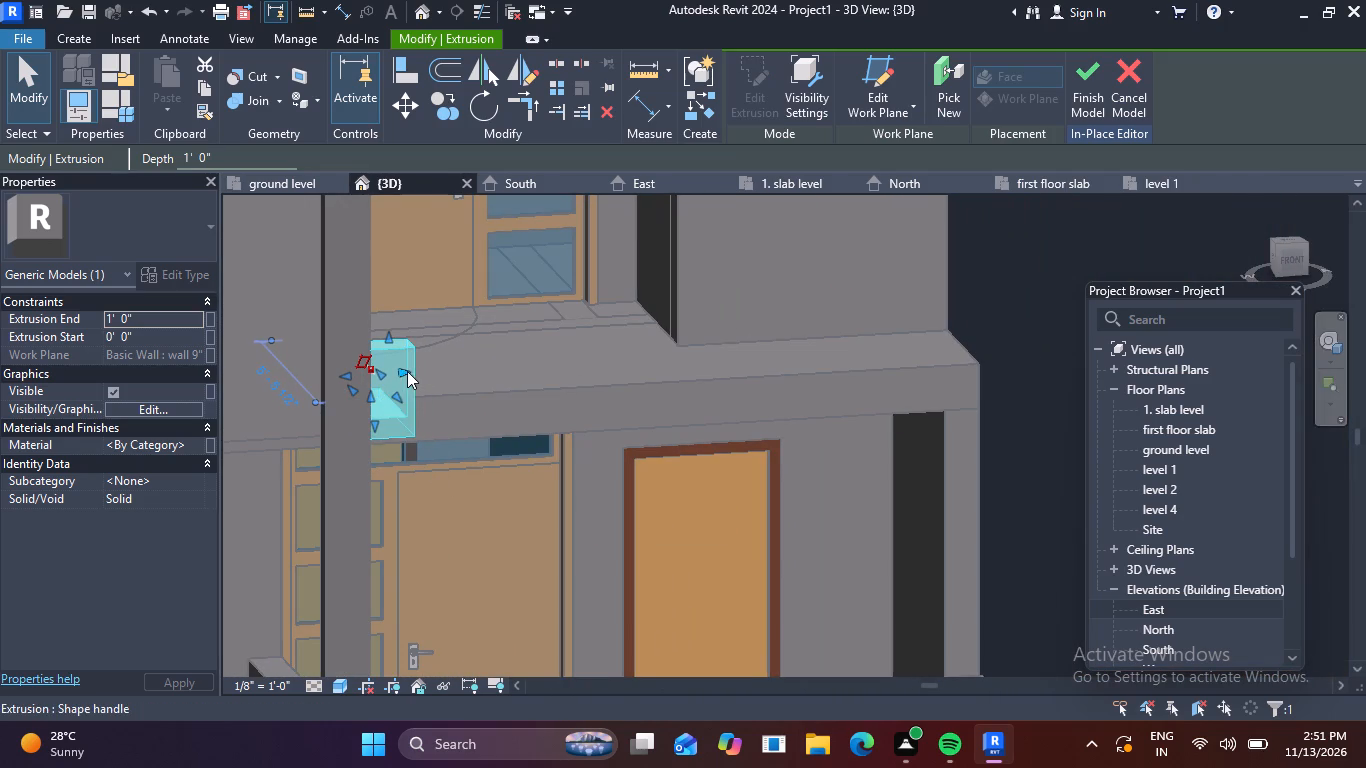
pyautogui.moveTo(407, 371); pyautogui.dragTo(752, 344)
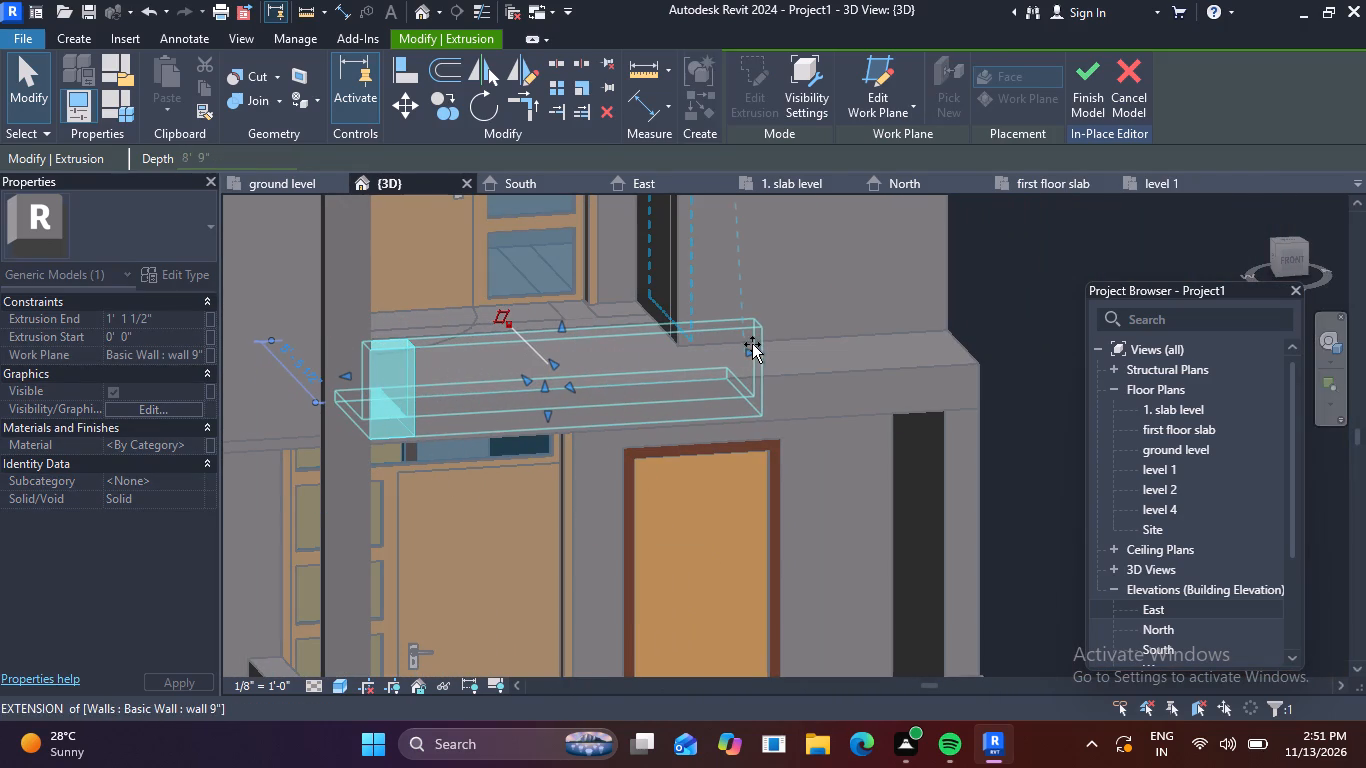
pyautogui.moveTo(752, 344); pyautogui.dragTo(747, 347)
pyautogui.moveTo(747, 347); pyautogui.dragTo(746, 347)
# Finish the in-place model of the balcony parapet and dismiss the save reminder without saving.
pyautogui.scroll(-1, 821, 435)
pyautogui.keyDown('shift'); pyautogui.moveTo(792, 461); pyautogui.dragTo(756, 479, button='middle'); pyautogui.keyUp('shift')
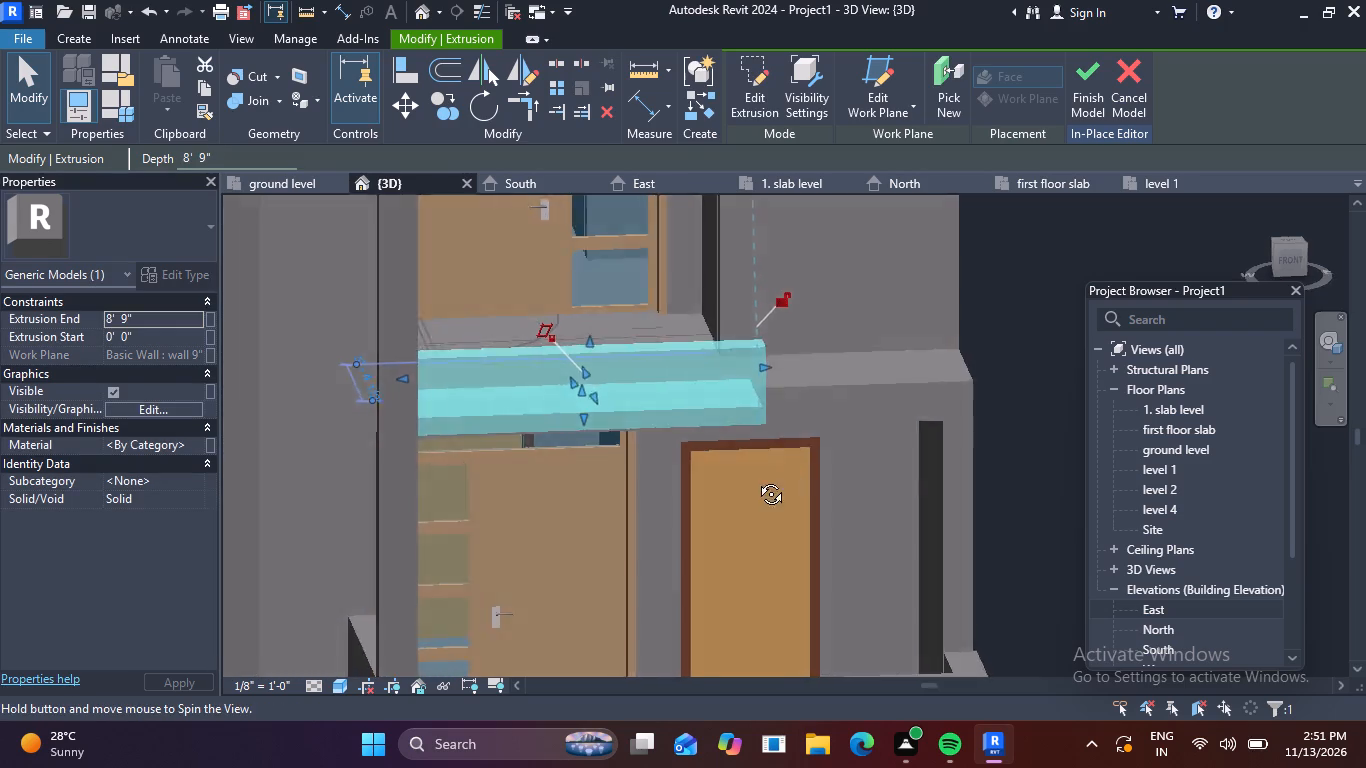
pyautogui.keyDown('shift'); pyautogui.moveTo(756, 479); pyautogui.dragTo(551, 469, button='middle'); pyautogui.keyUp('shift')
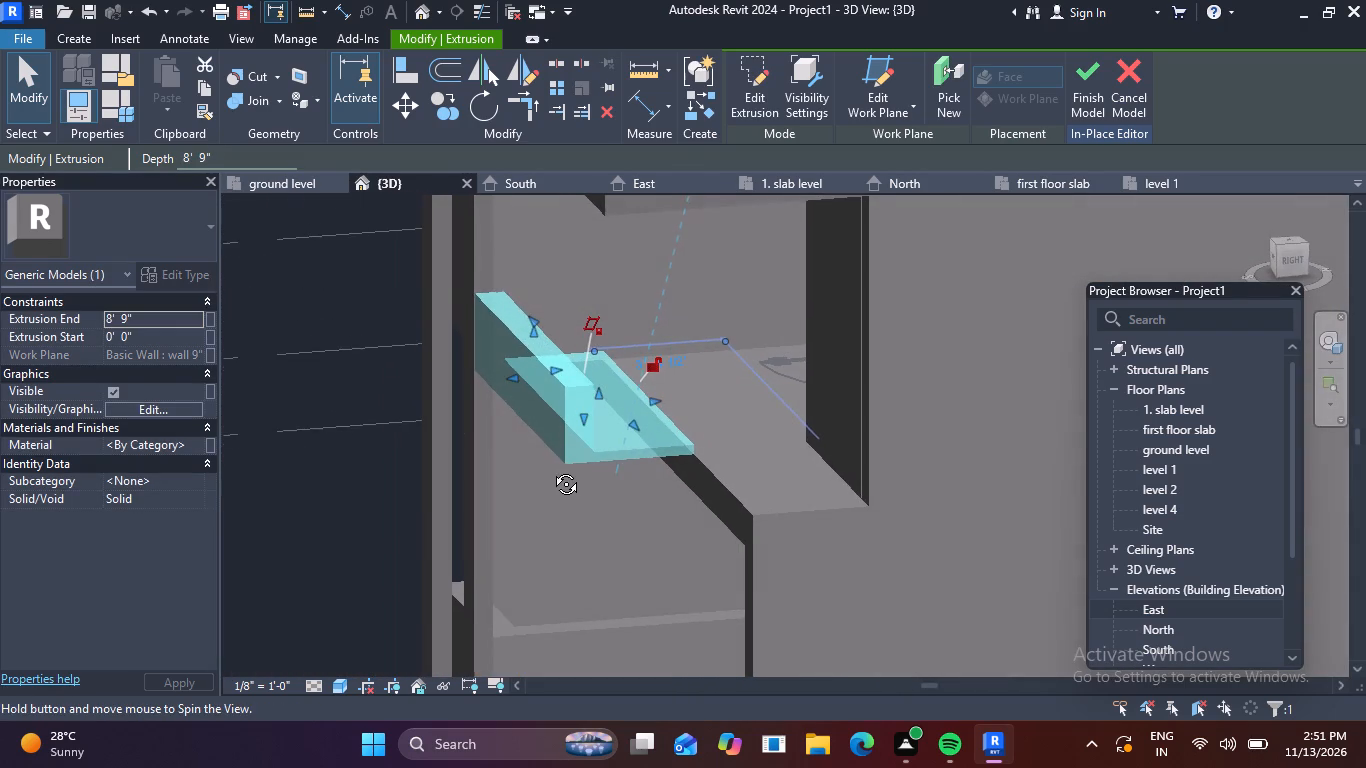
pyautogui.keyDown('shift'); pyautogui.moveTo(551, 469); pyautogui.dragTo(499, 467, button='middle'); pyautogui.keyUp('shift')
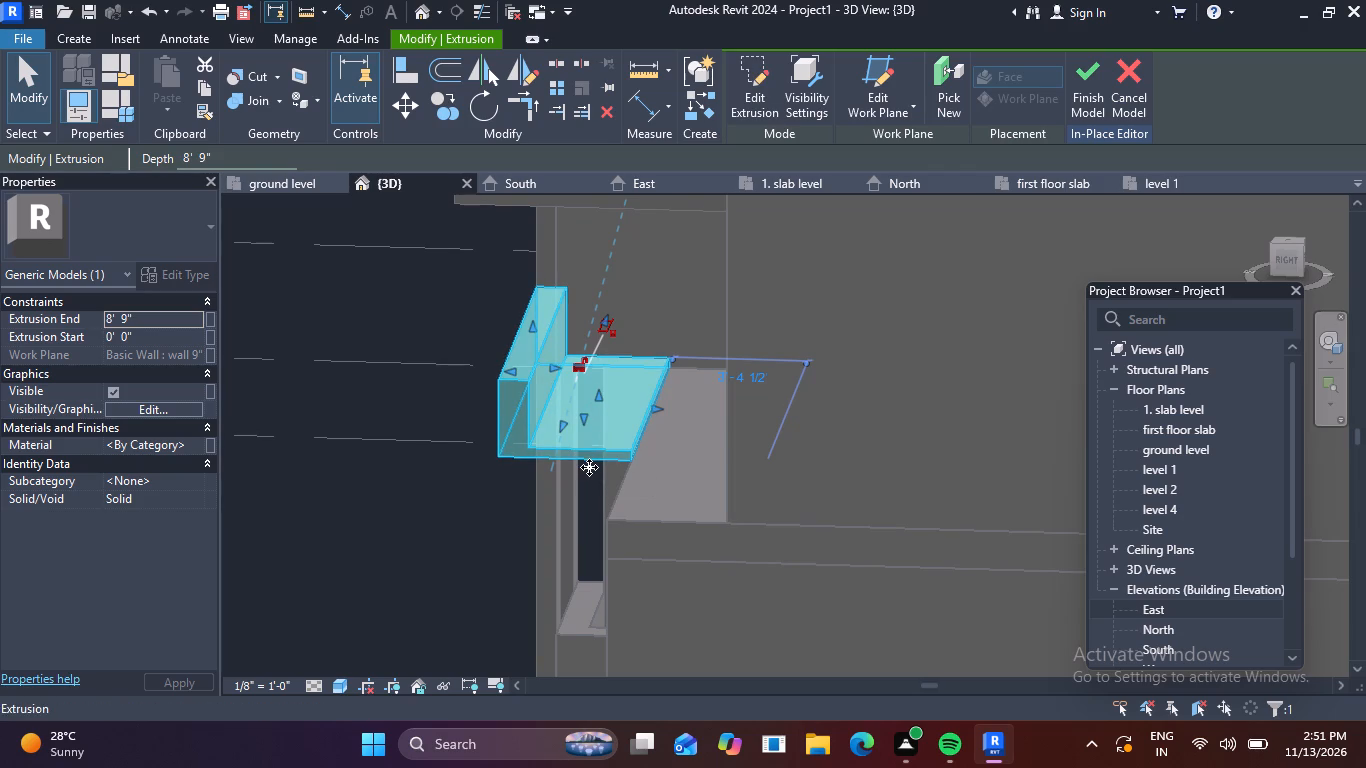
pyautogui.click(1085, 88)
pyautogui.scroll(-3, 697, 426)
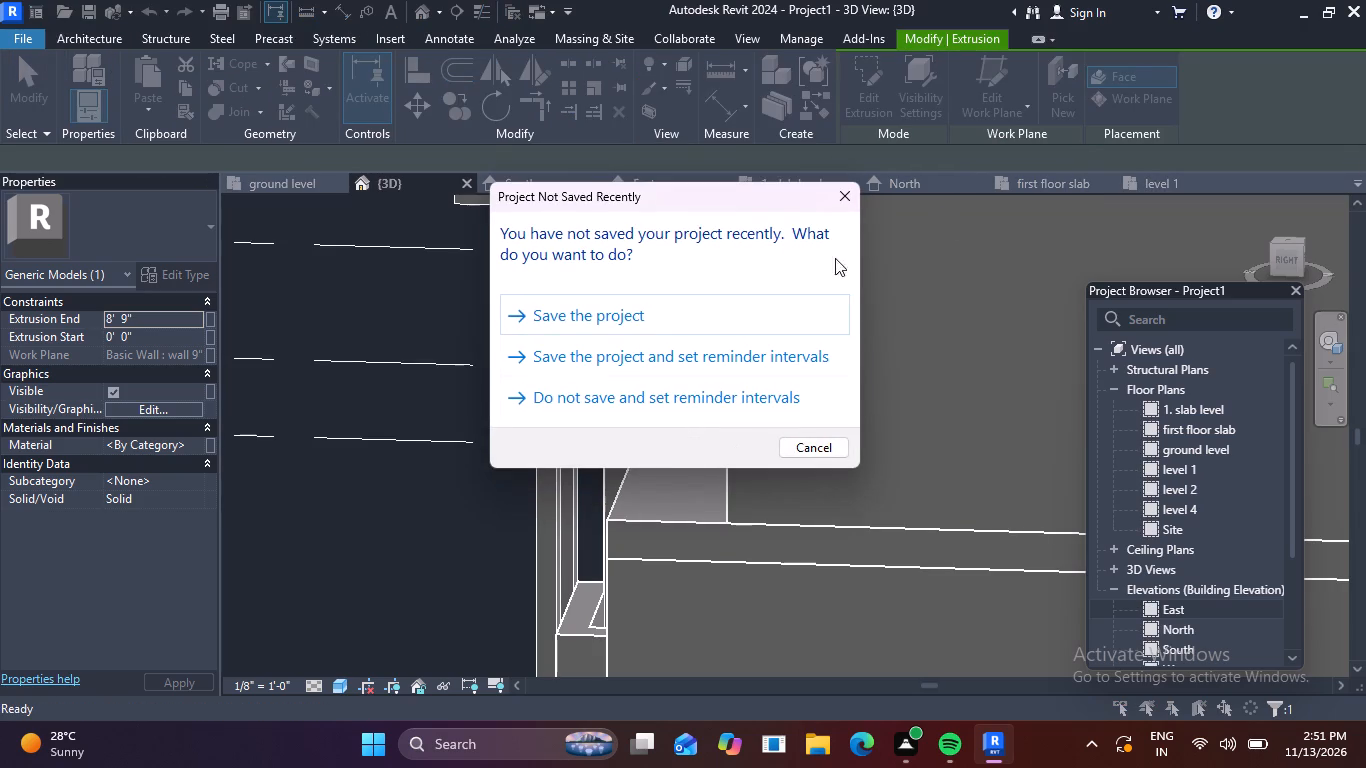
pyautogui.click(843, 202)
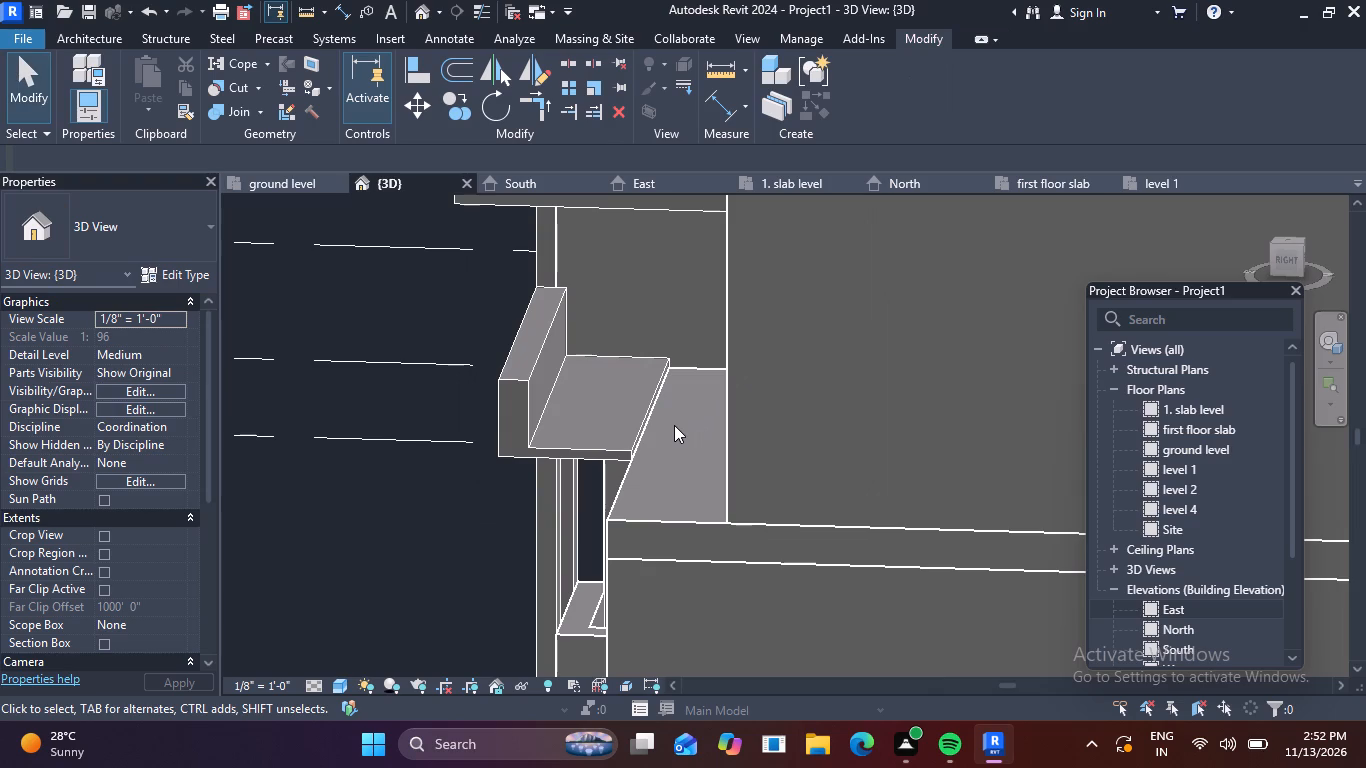
# Undo the finished parapet model and its profile lines until only the sketch's base line along the balcony slab remains.
pyautogui.keyDown('shift'); pyautogui.moveTo(497, 500); pyautogui.dragTo(764, 421, button='middle'); pyautogui.keyUp('shift')
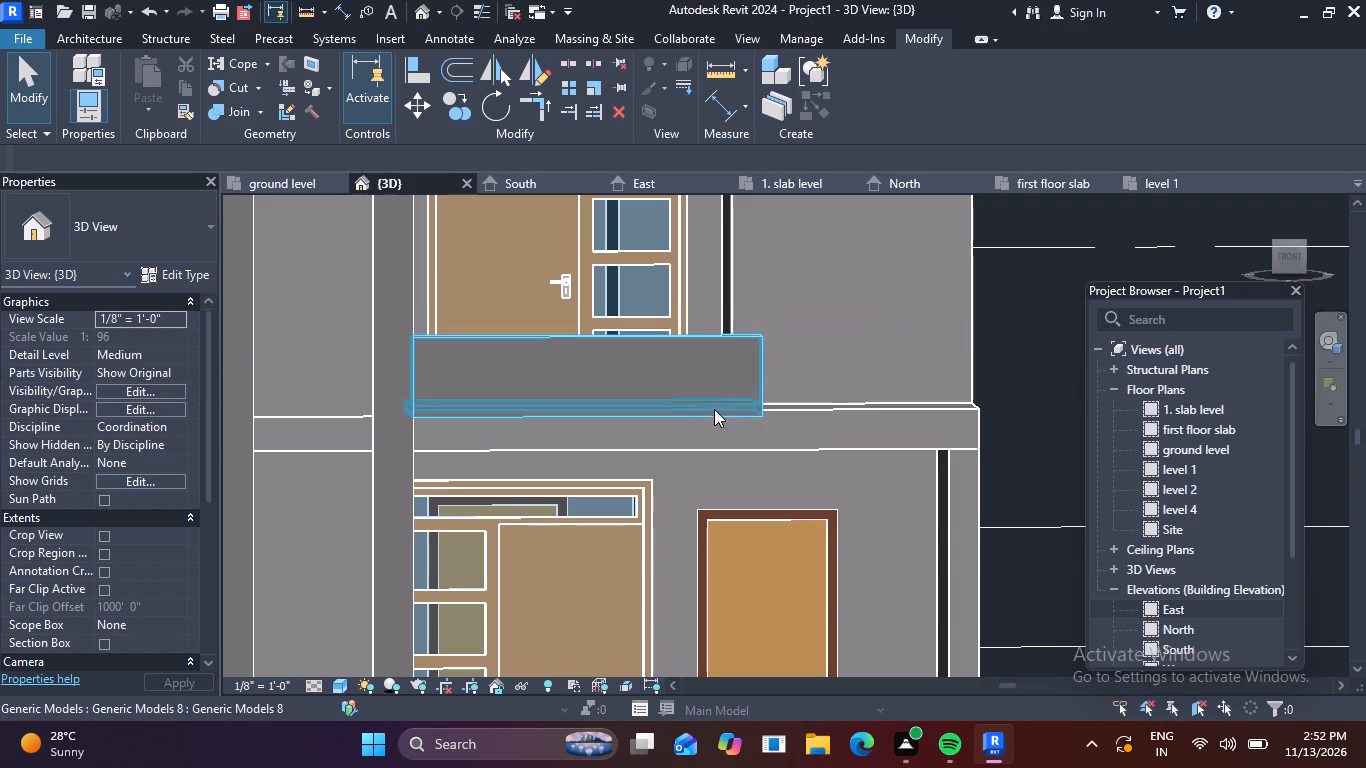
pyautogui.hotkey('ctrl', 'z')
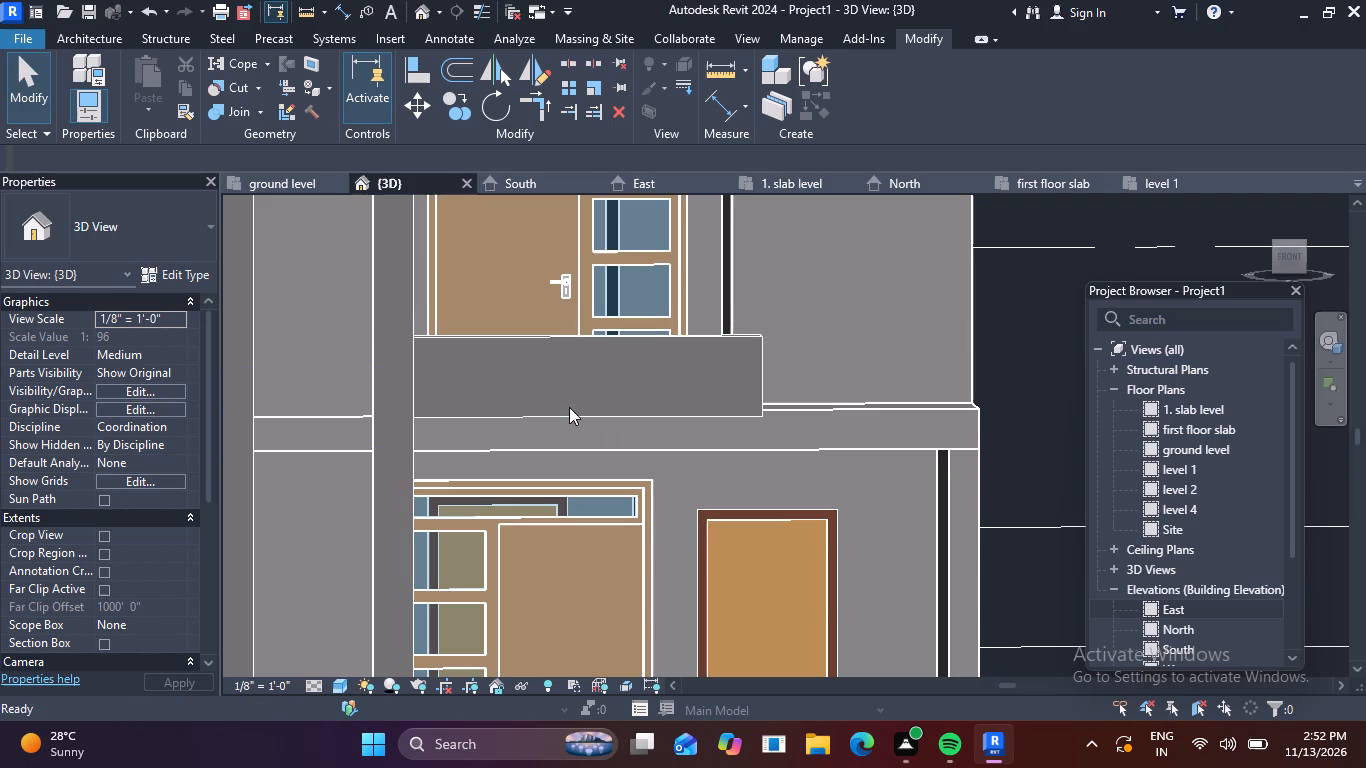
pyautogui.hotkey('ctrl', 'z')
pyautogui.hotkey('ctrl', 'z')
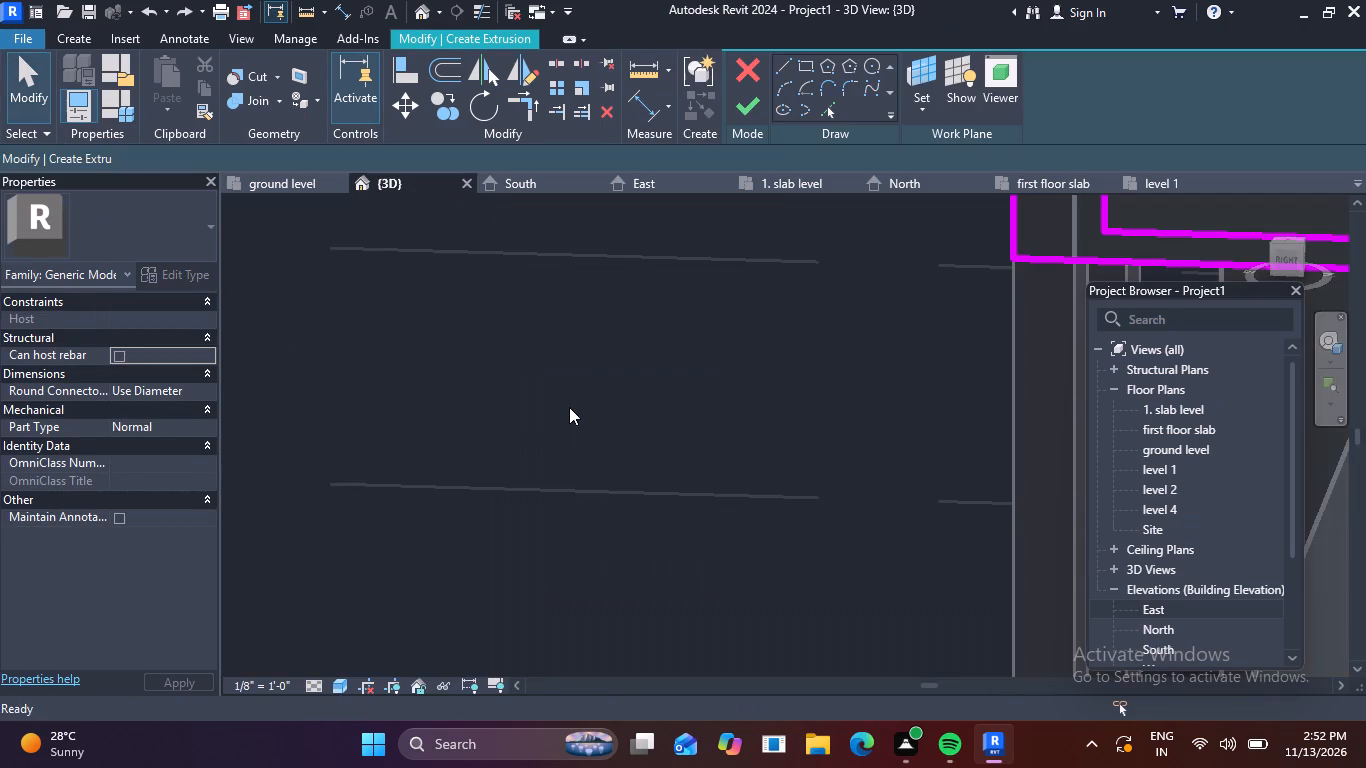
pyautogui.hotkey('ctrl', 'z')
pyautogui.hotkey('ctrl', 'z')
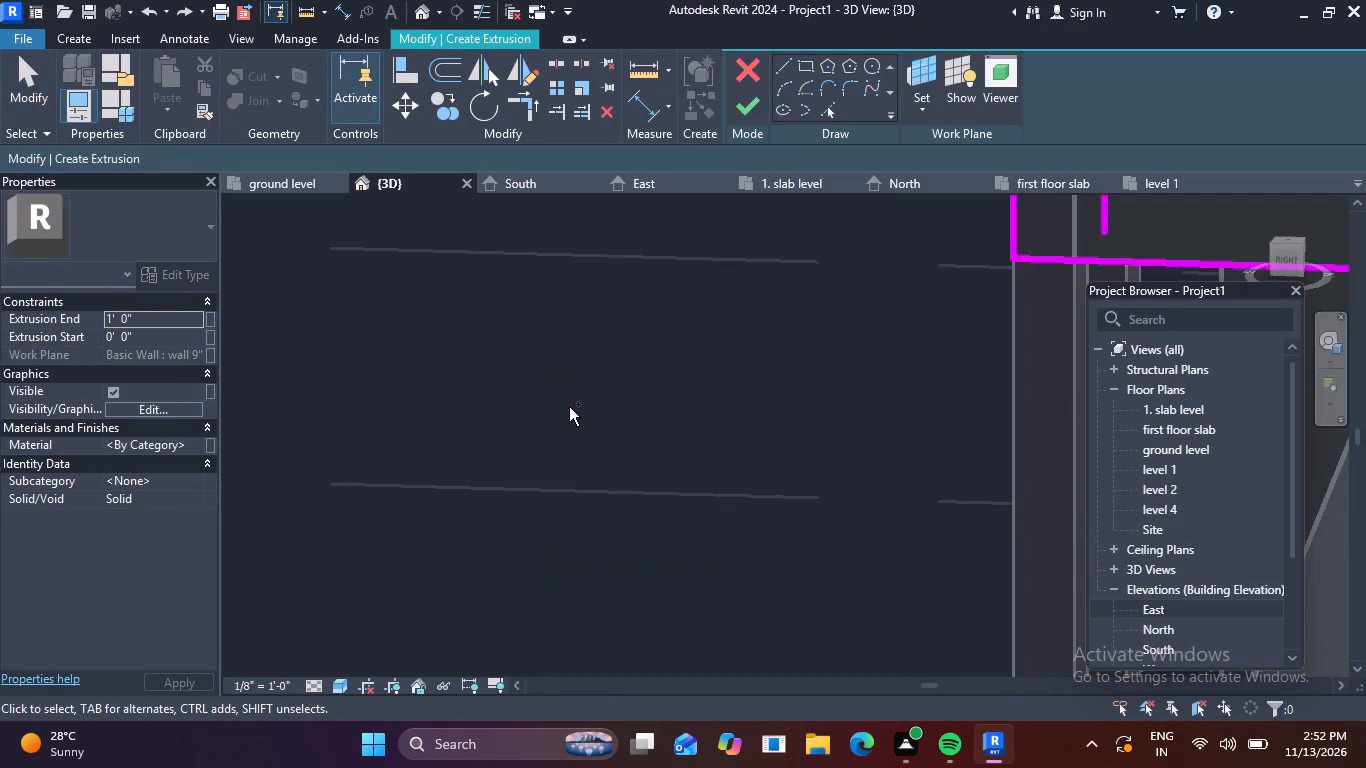
pyautogui.hotkey('ctrl', 'z')
pyautogui.hotkey('ctrl', 'z')
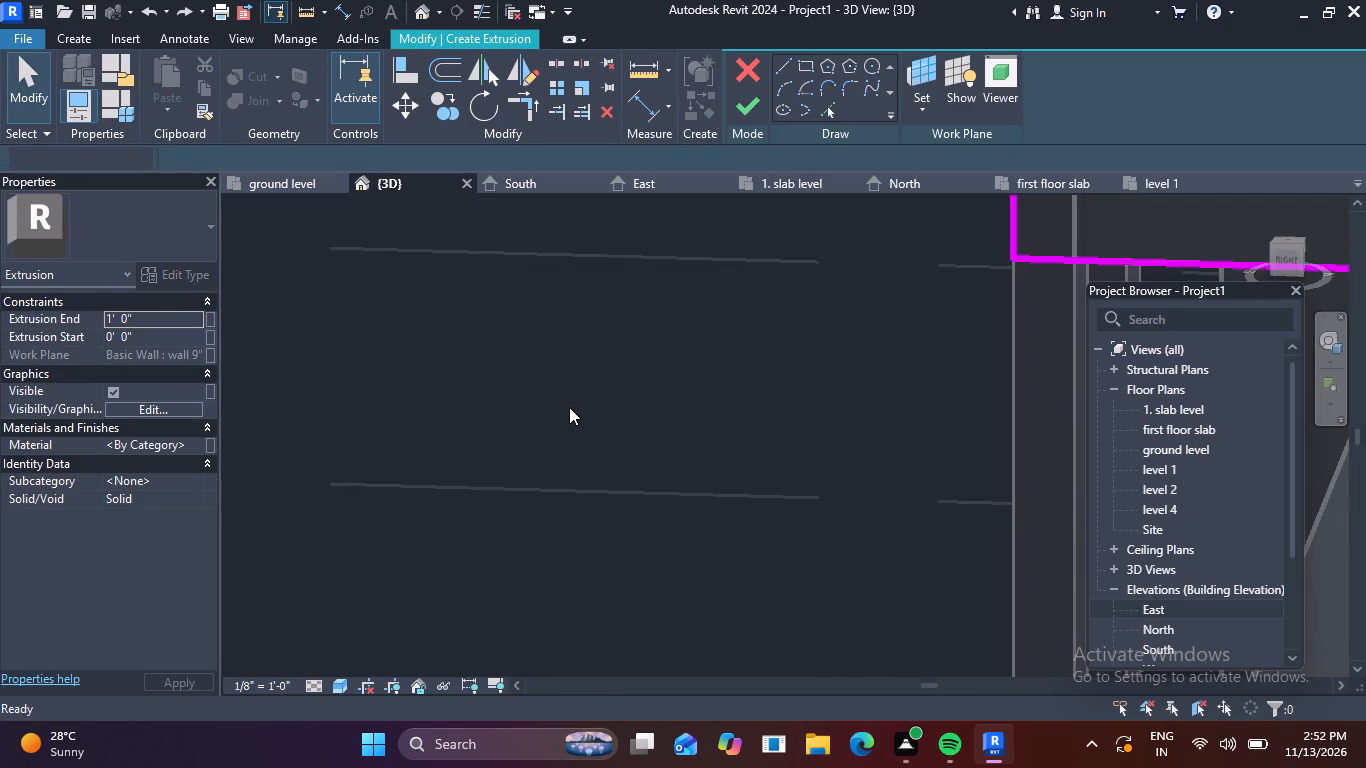
pyautogui.scroll(-2, 604, 400)
pyautogui.moveTo(597, 429); pyautogui.dragTo(586, 522, button='middle')
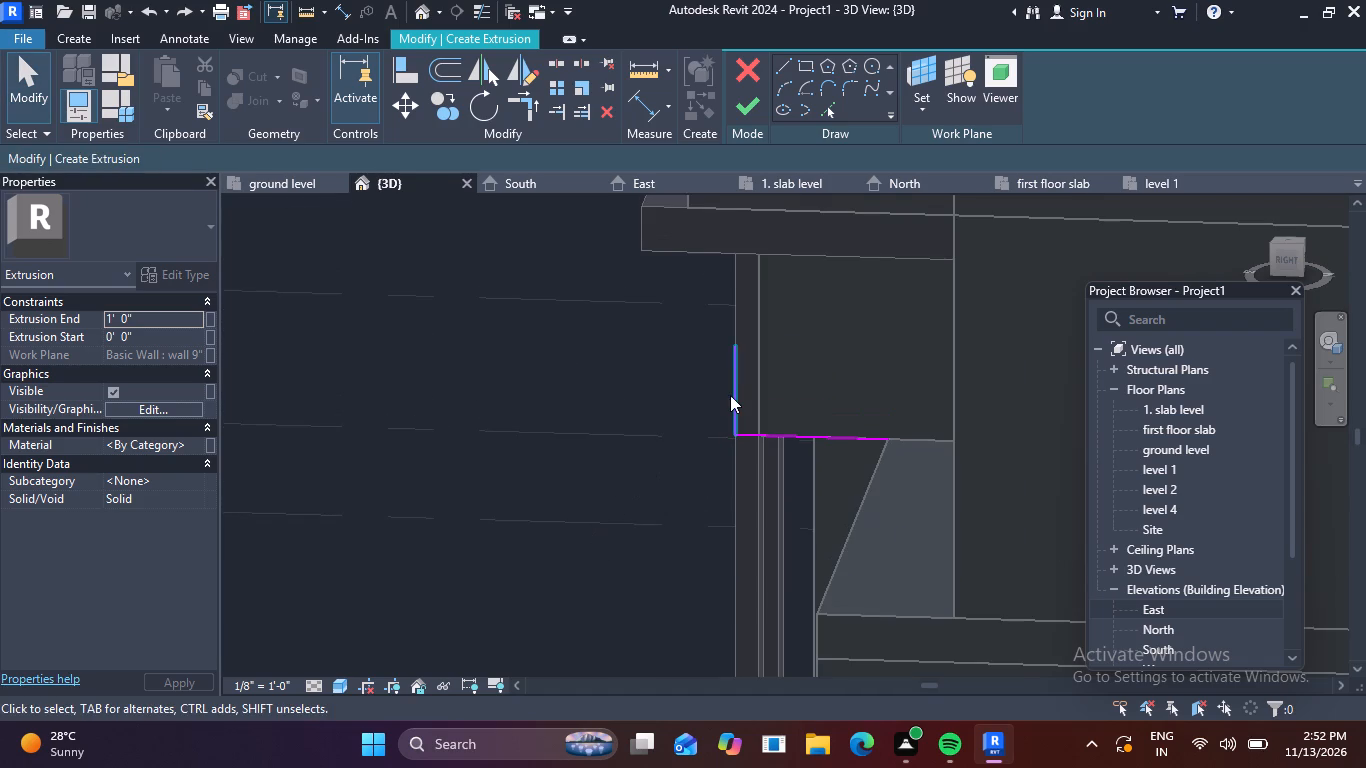
pyautogui.hotkey('ctrl', 'z')
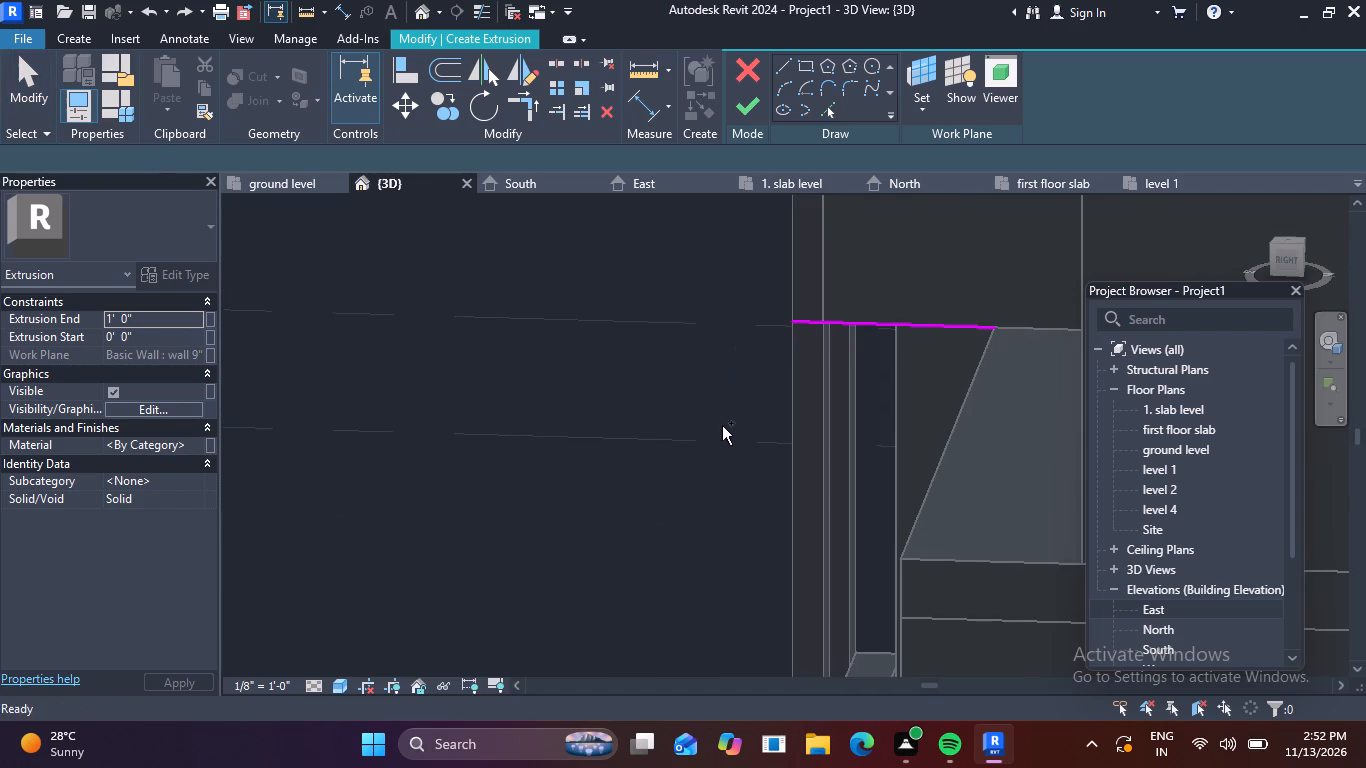
# Sketch and finish a closed L-shaped profile on the base line: 1' upright, 9" top, about 10" inner drop and about 2'-7" leg.
pyautogui.click(786, 59)
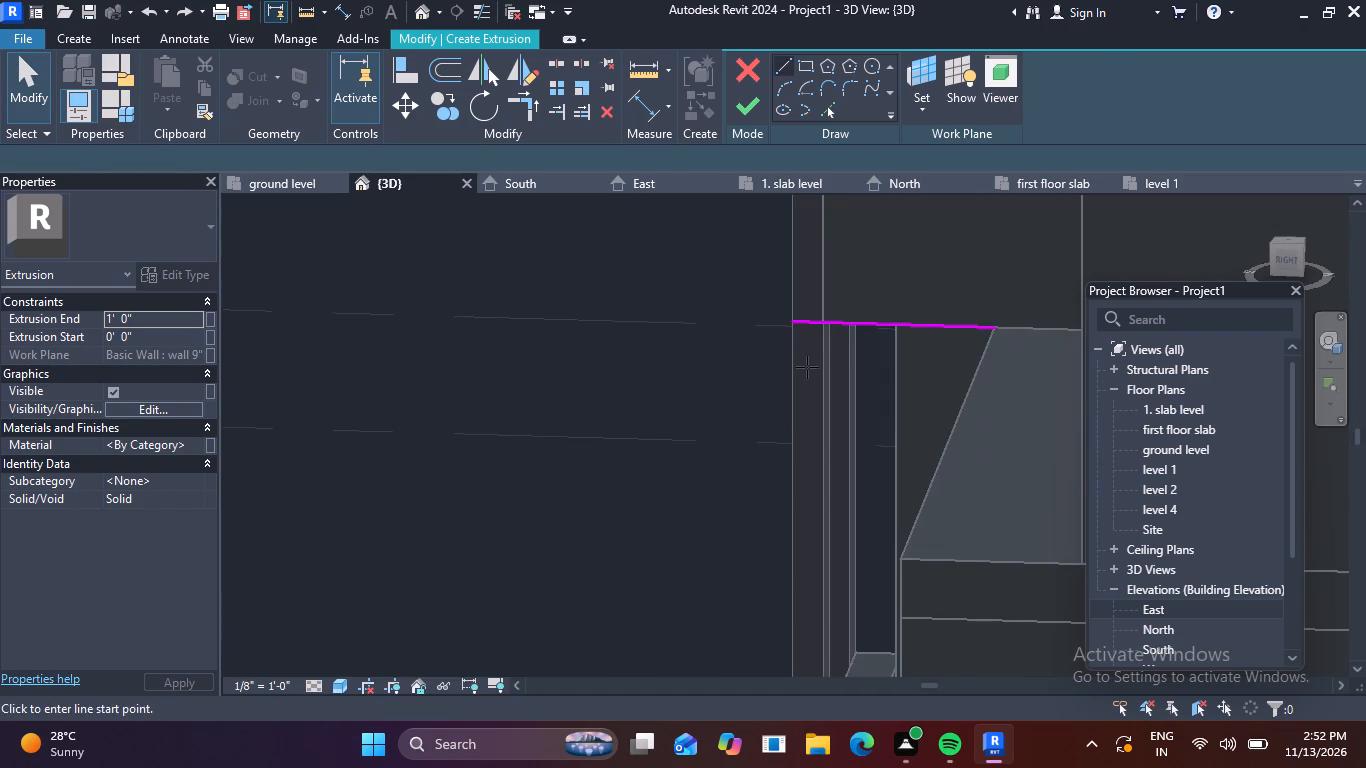
pyautogui.scroll(4, 804, 348)
pyautogui.click(788, 304)
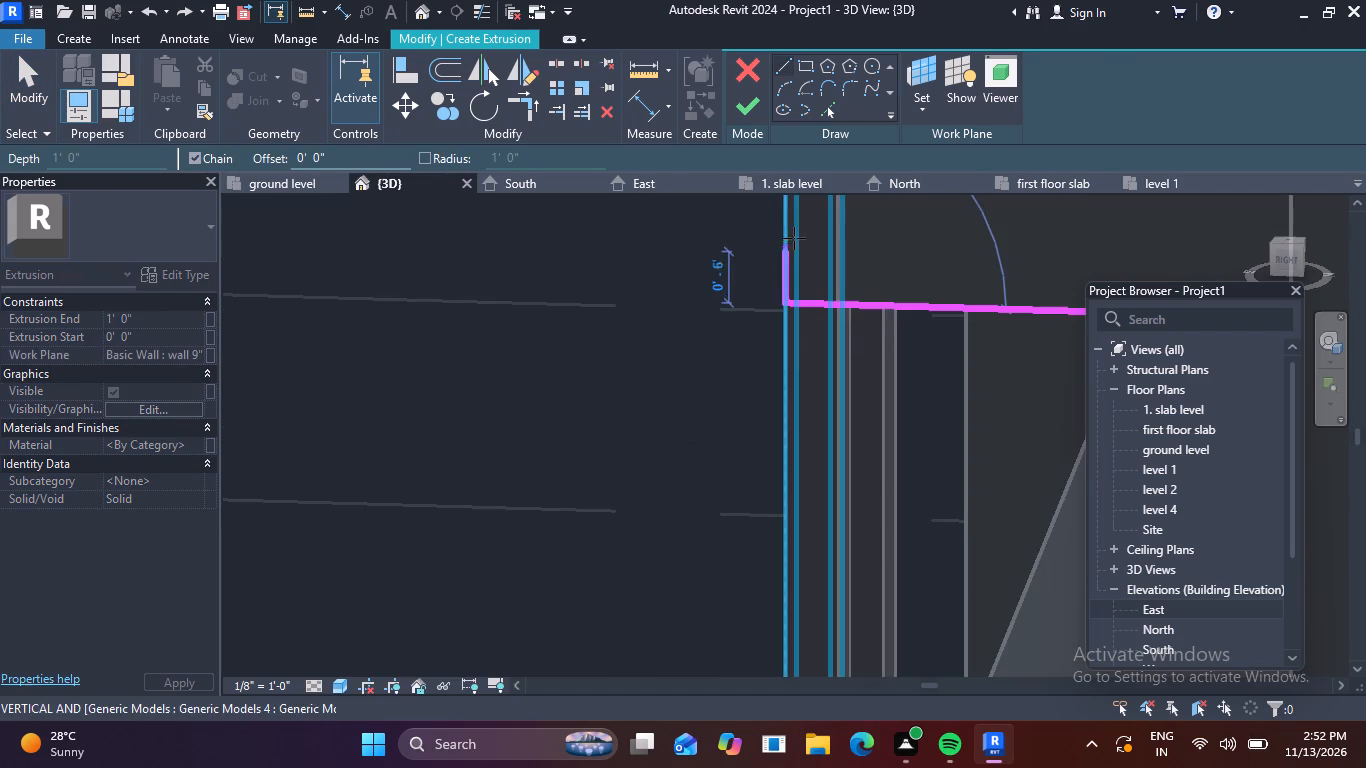
pyautogui.moveTo(792, 232); pyautogui.dragTo(804, 394, button='middle')
pyautogui.press('1')
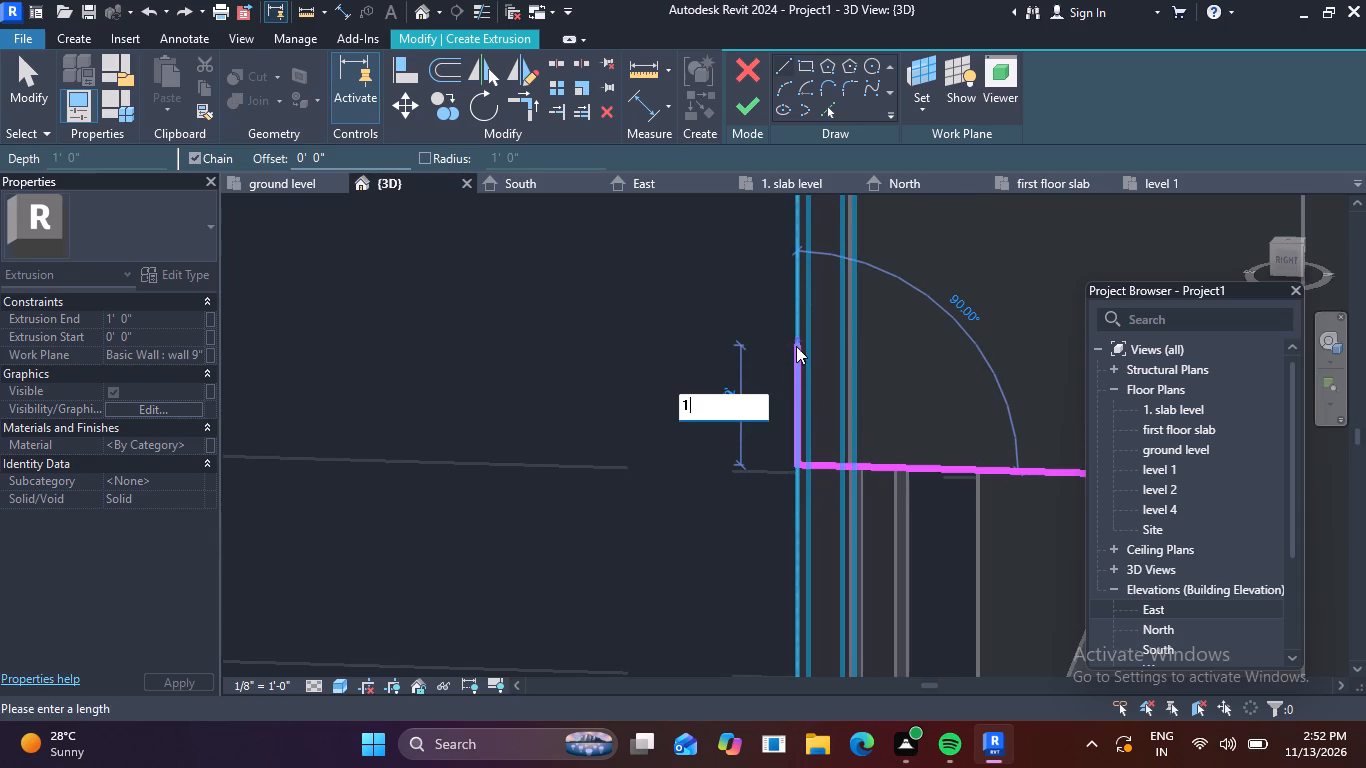
pyautogui.press("'")
pyautogui.press('Return')
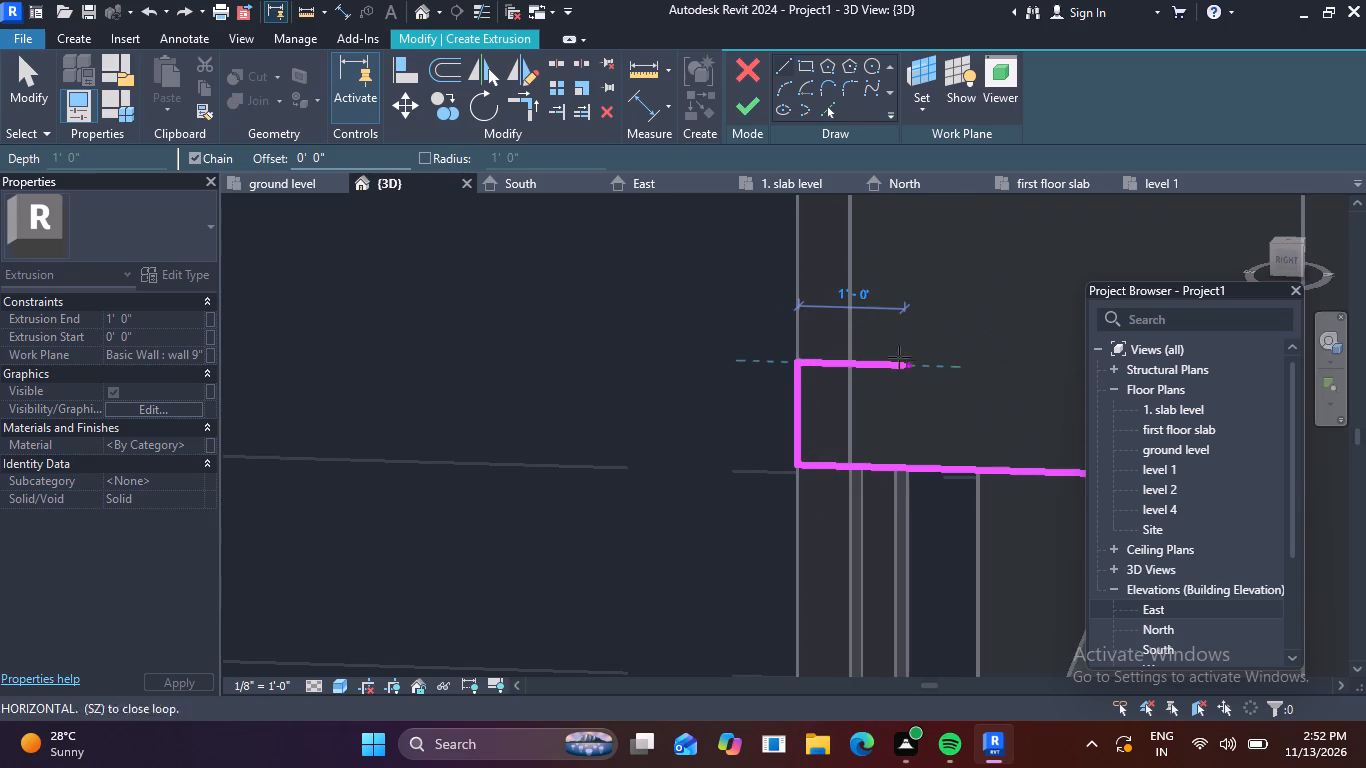
pyautogui.write('9"')
pyautogui.press('Return')
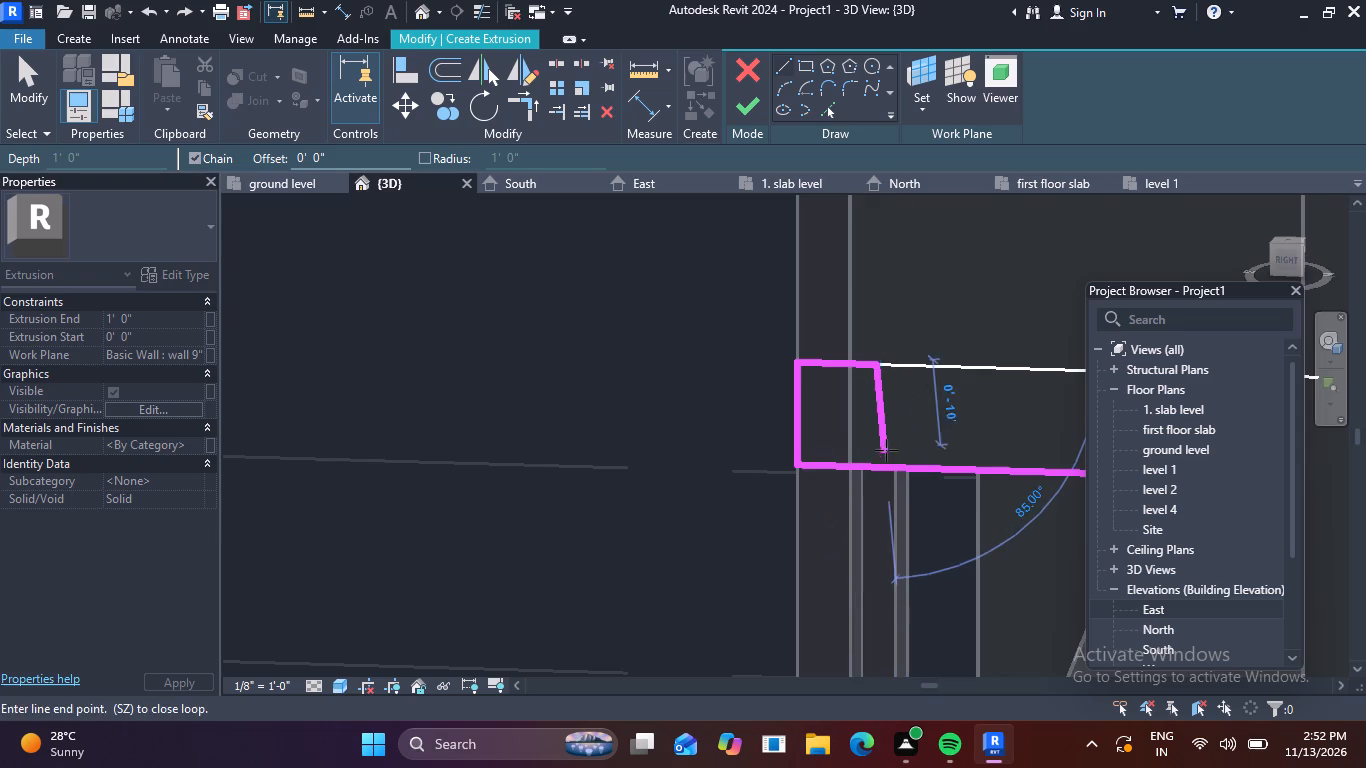
pyautogui.click(882, 448)
pyautogui.moveTo(1079, 451); pyautogui.dragTo(760, 430, button='middle')
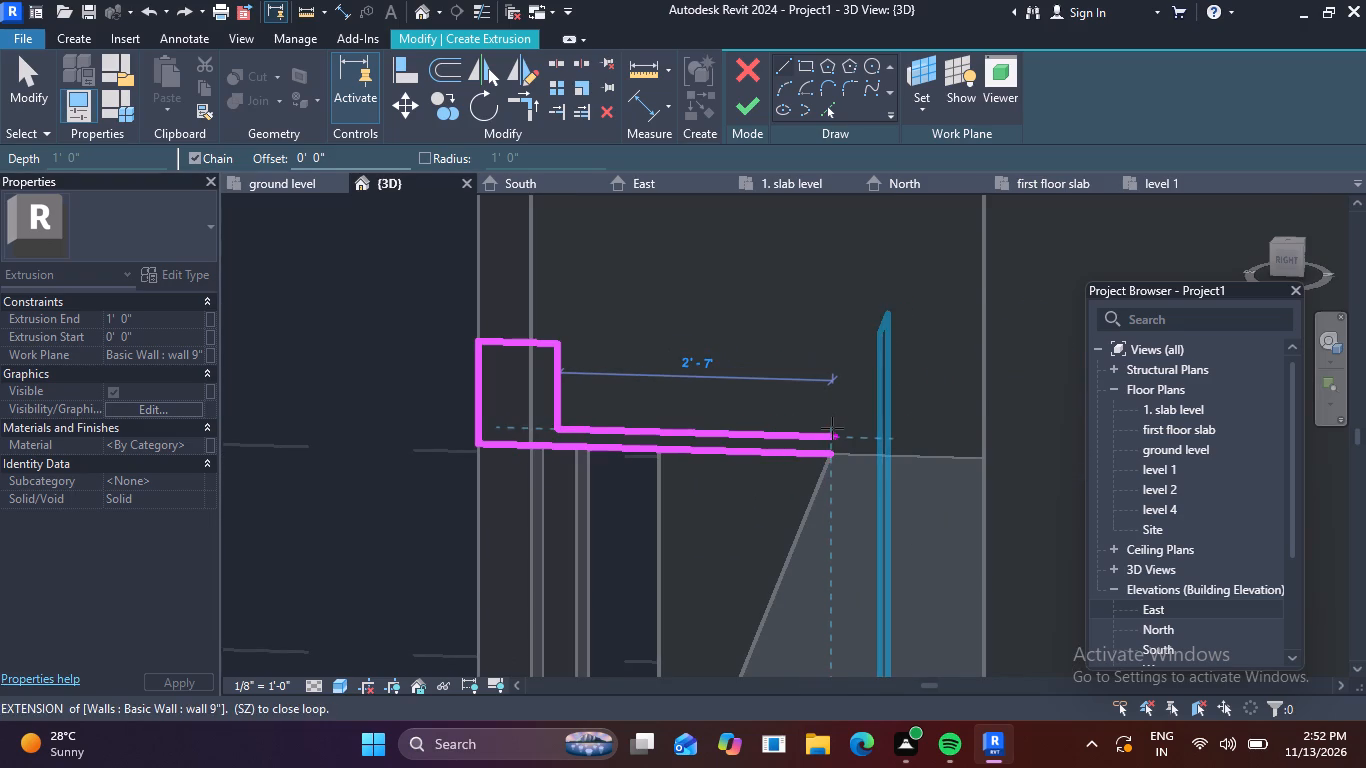
pyautogui.click(832, 428)
pyautogui.click(830, 453)
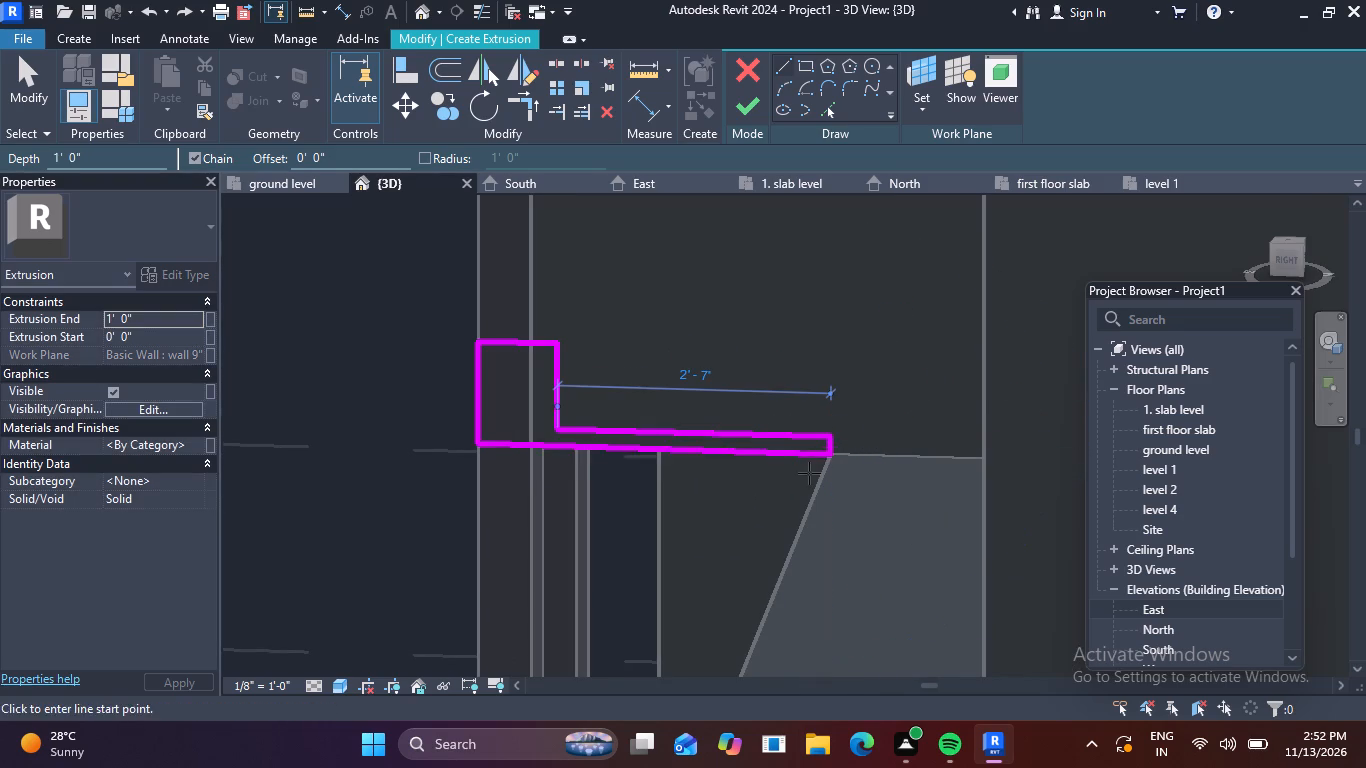
pyautogui.click(747, 100)
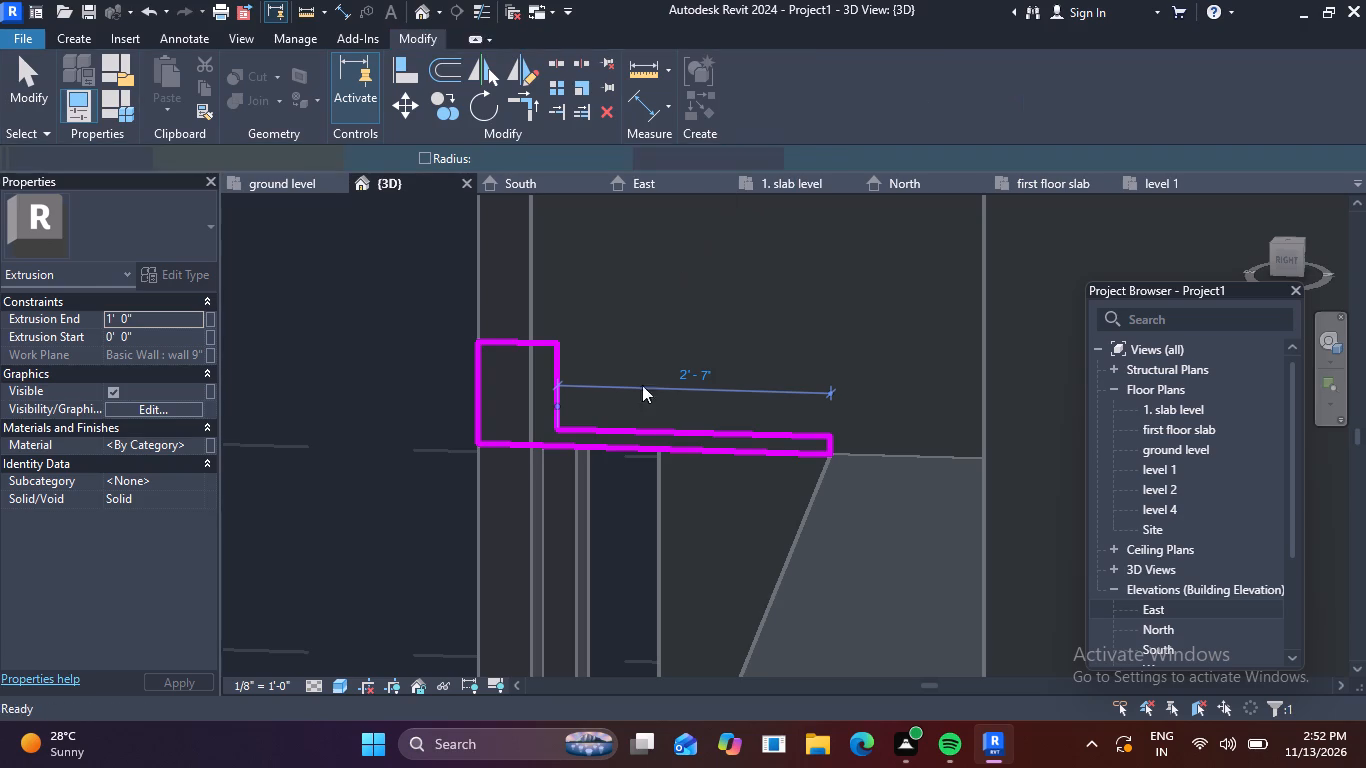
# Stretch the L-shaped extrusion across the facade along the balcony slab to a depth of 8' 4 1/2".
pyautogui.scroll(-4, 634, 411)
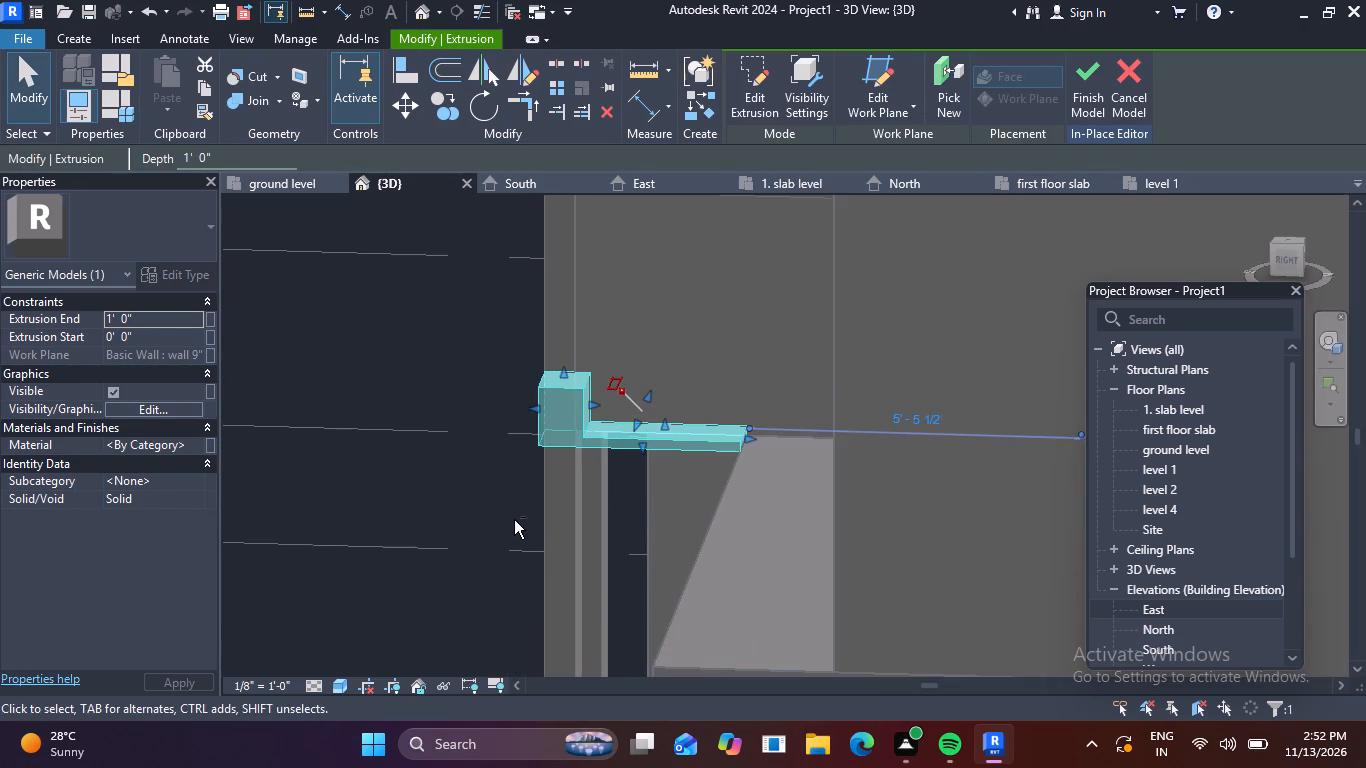
pyautogui.keyDown('shift'); pyautogui.moveTo(523, 520); pyautogui.dragTo(742, 488, button='middle'); pyautogui.keyUp('shift')
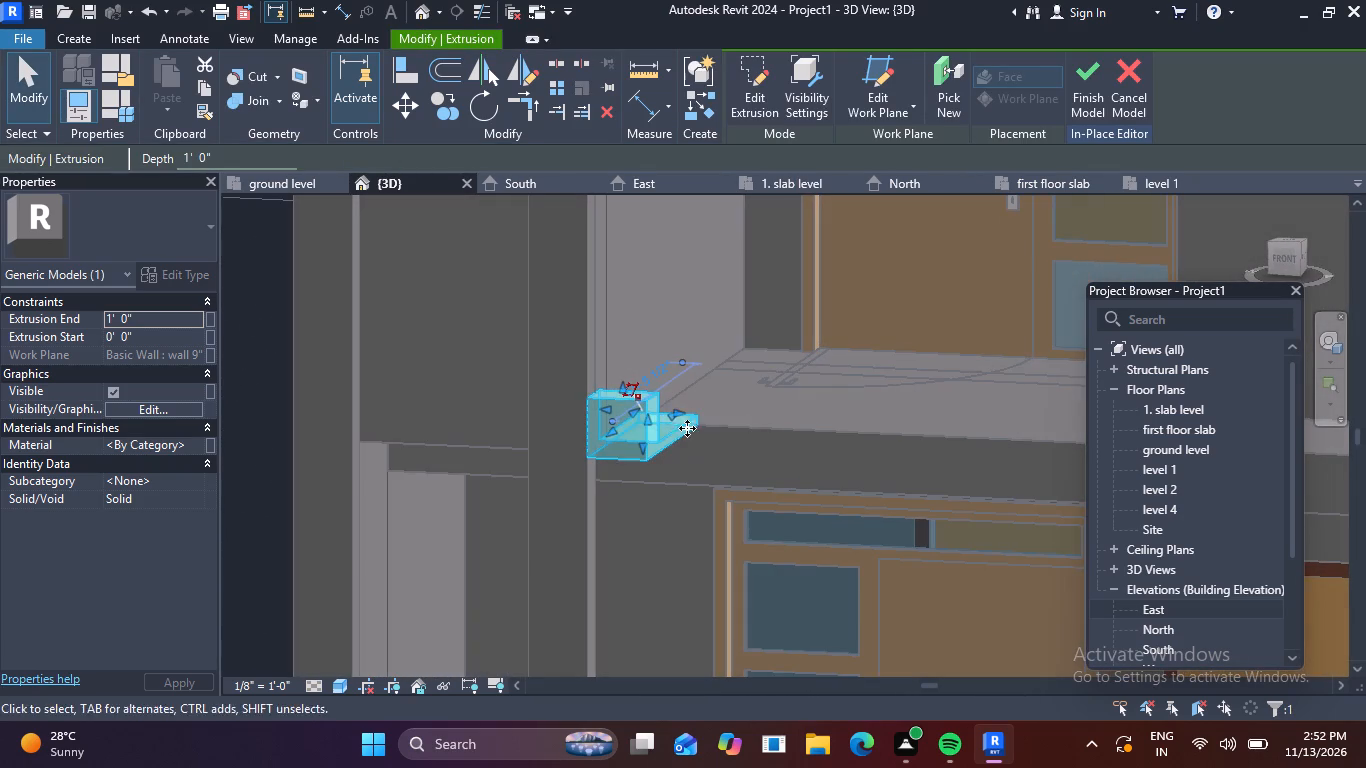
pyautogui.moveTo(680, 412); pyautogui.dragTo(895, 411)
pyautogui.scroll(-1, 856, 433)
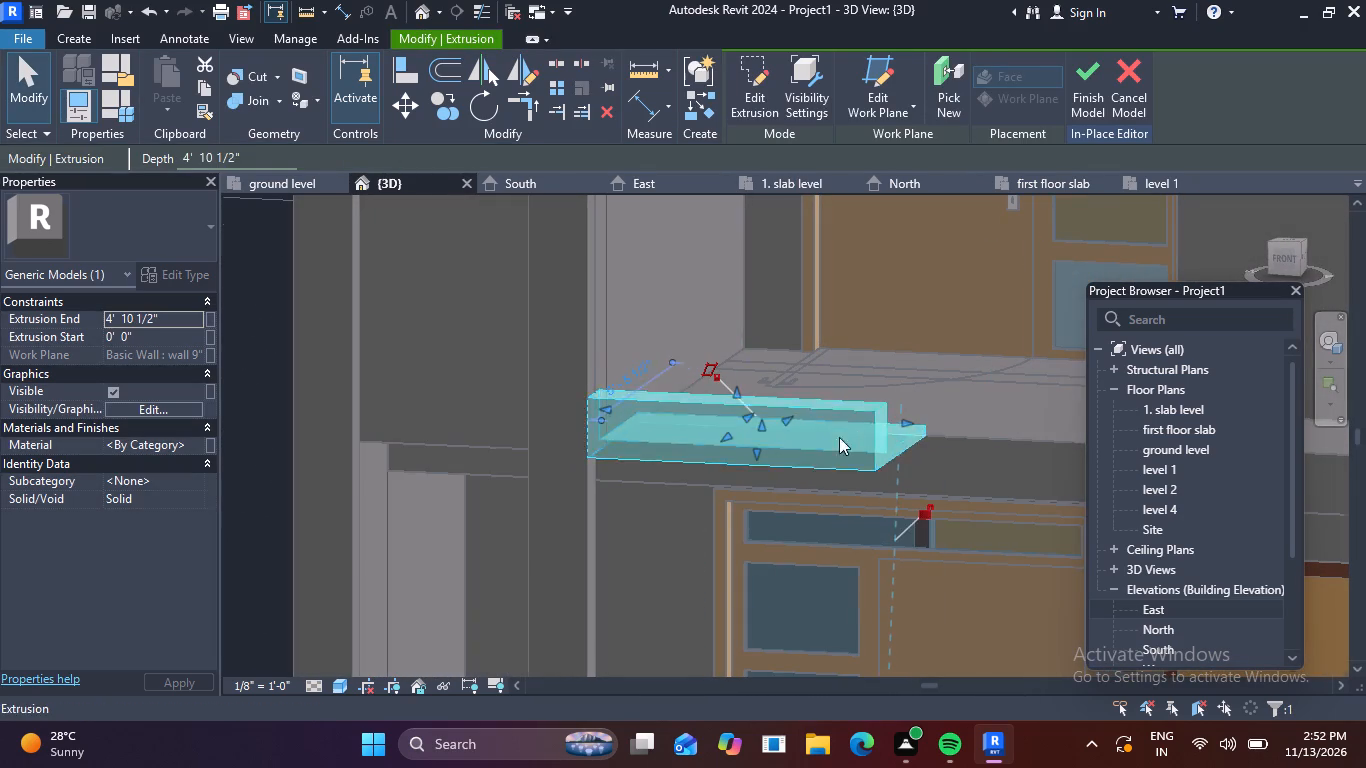
pyautogui.moveTo(819, 441); pyautogui.dragTo(296, 350, button='middle')
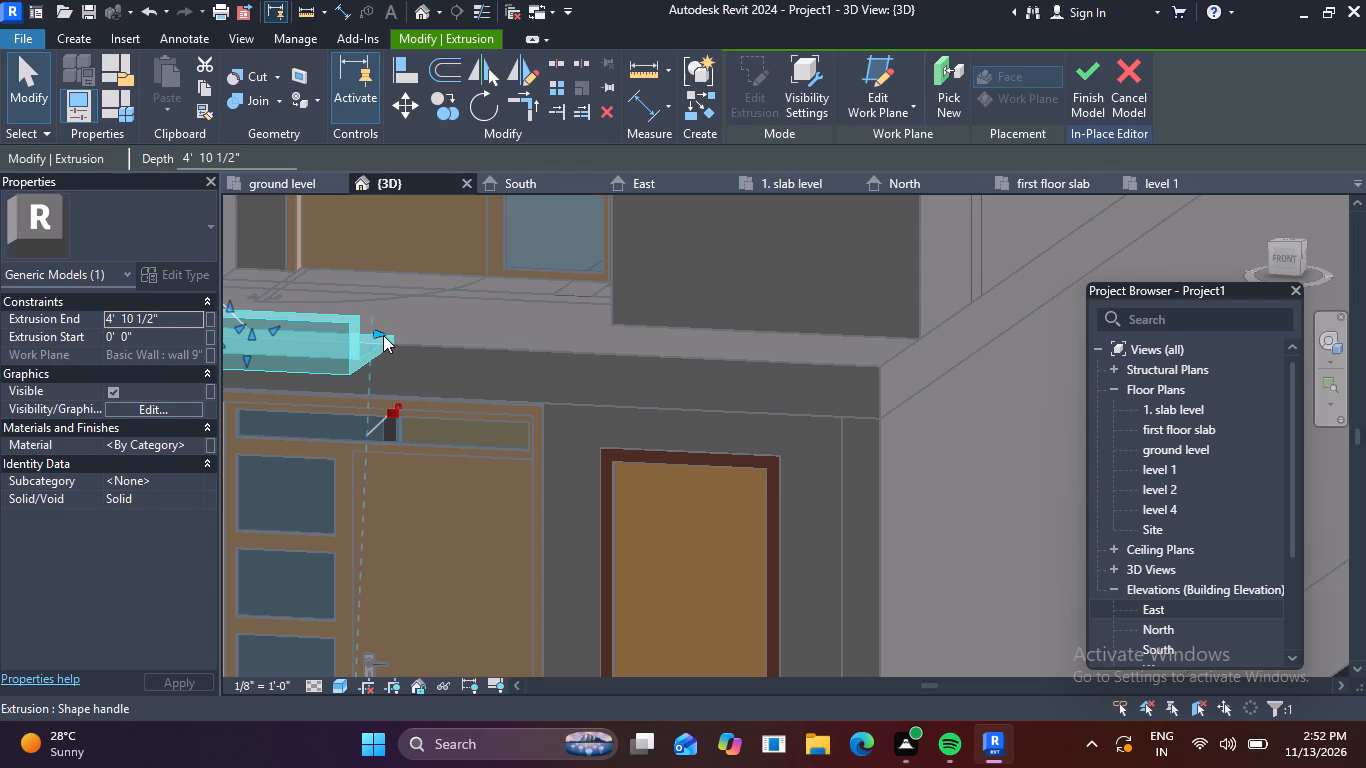
pyautogui.moveTo(383, 334); pyautogui.dragTo(561, 356)
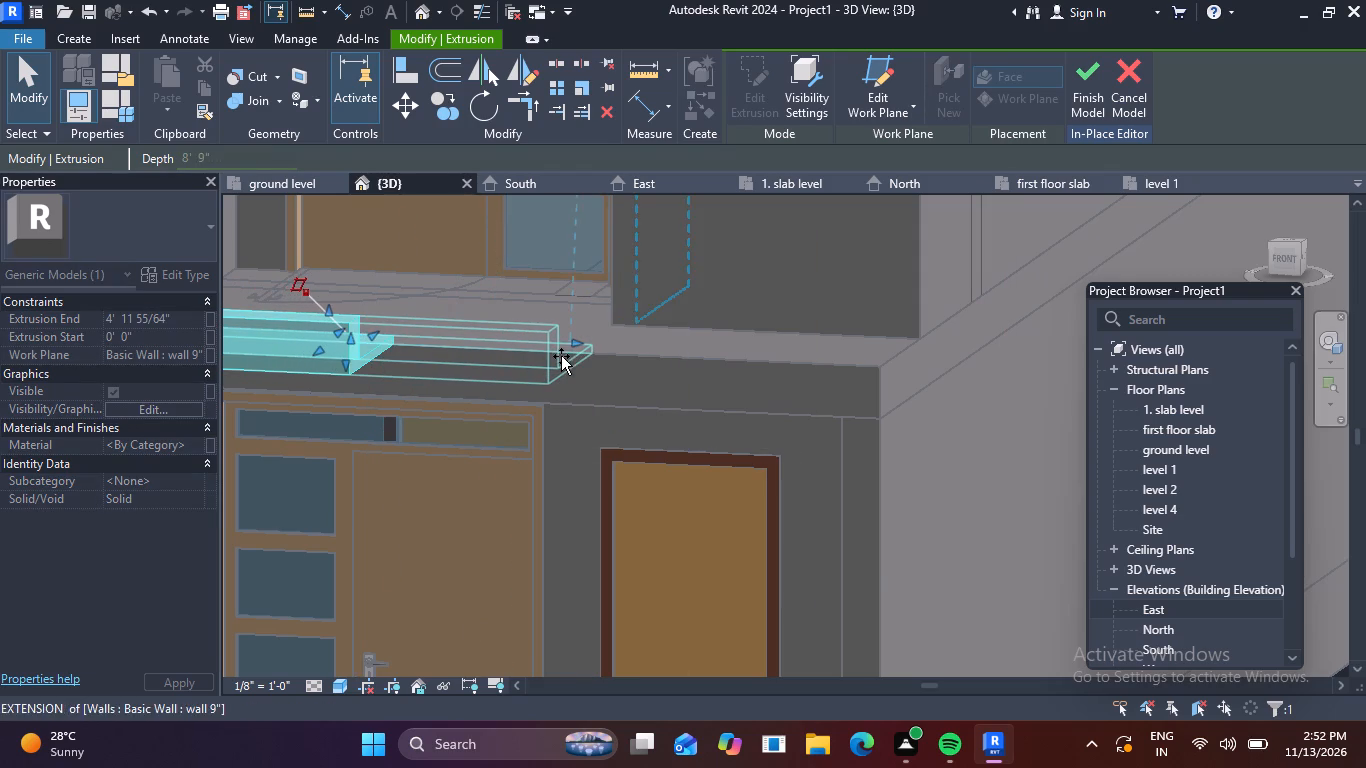
pyautogui.moveTo(561, 356); pyautogui.dragTo(543, 359)
pyautogui.keyDown('shift'); pyautogui.moveTo(572, 457); pyautogui.dragTo(566, 458, button='middle'); pyautogui.keyUp('shift')
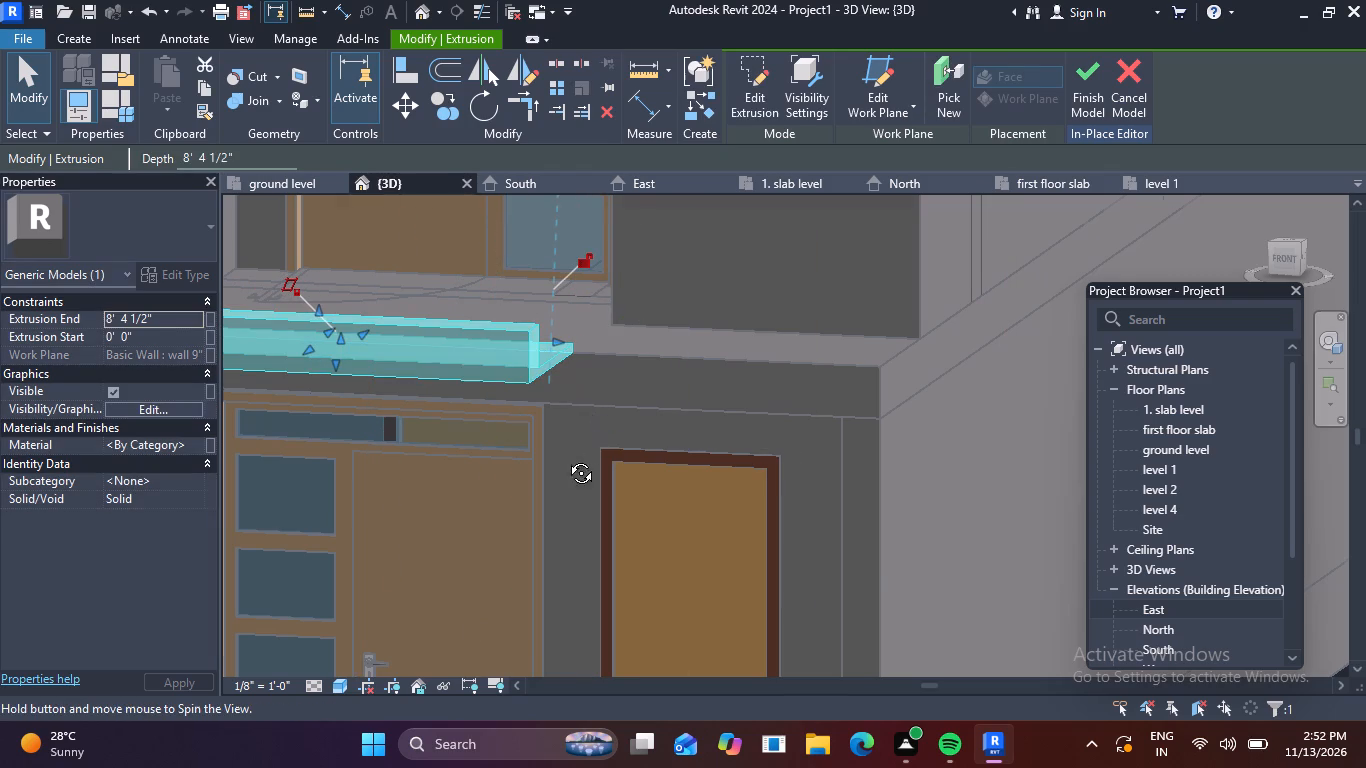
pyautogui.keyDown('shift'); pyautogui.moveTo(566, 458); pyautogui.dragTo(395, 464, button='middle'); pyautogui.keyUp('shift')
pyautogui.press('Escape')
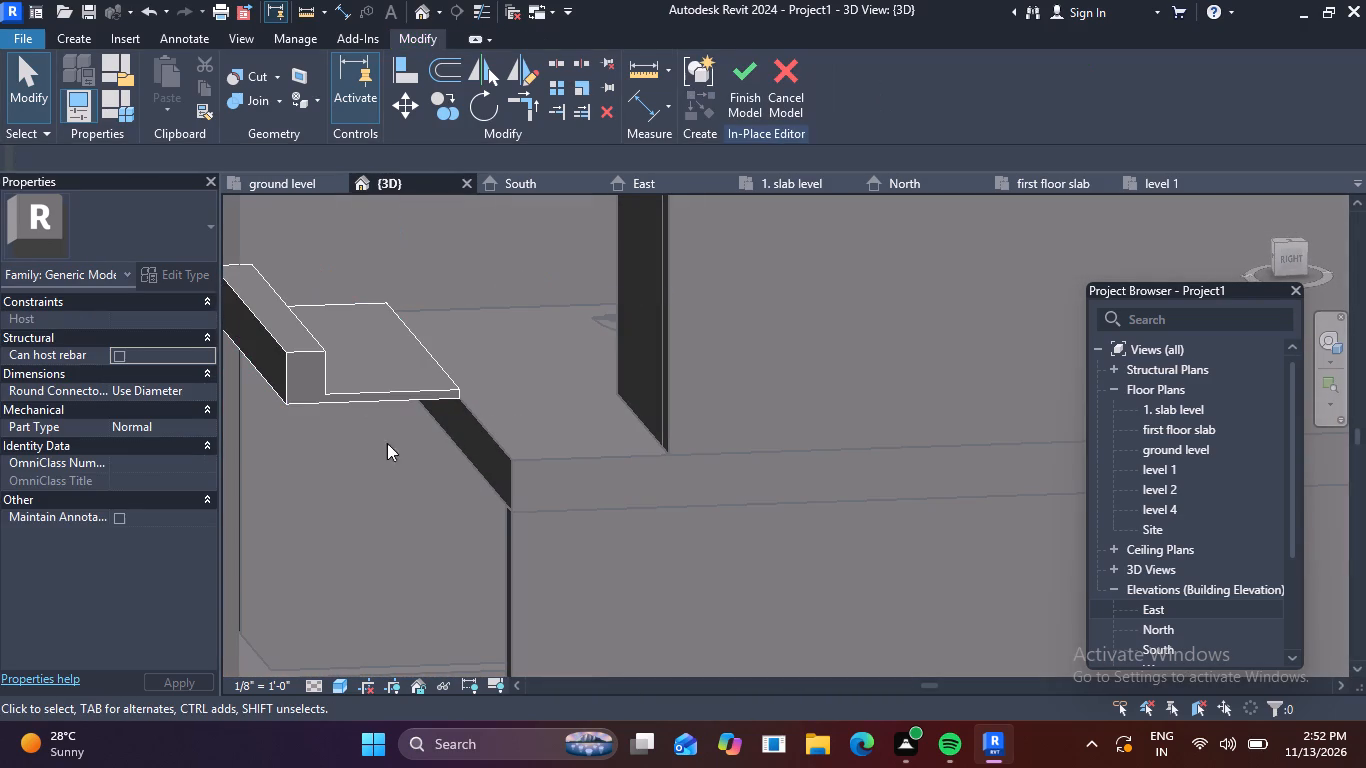
# Examine the lowered parapet extrusion from the side, front and above, checking how it meets the balcony slab.
pyautogui.scroll(3, 360, 421)
pyautogui.scroll(-3, 444, 472)
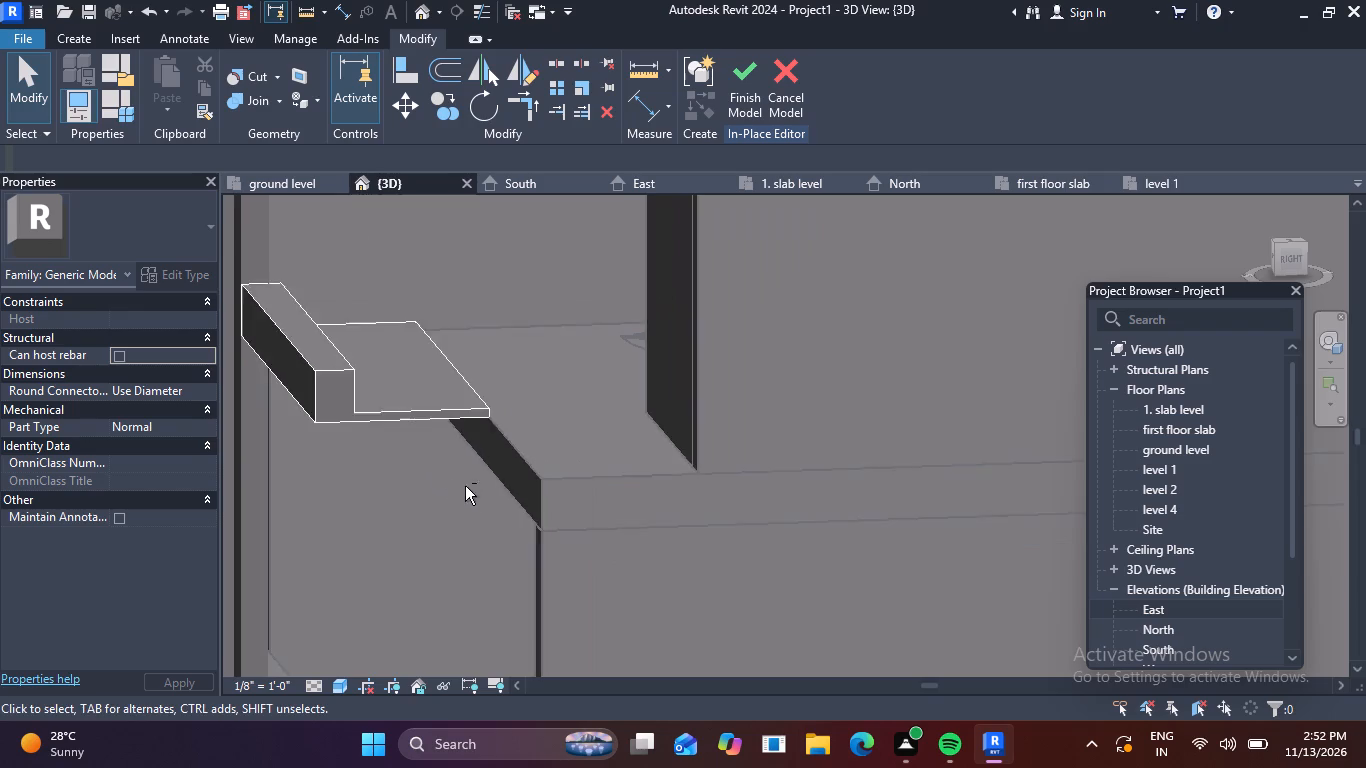
pyautogui.keyDown('shift'); pyautogui.moveTo(465, 486); pyautogui.dragTo(753, 409, button='middle'); pyautogui.keyUp('shift')
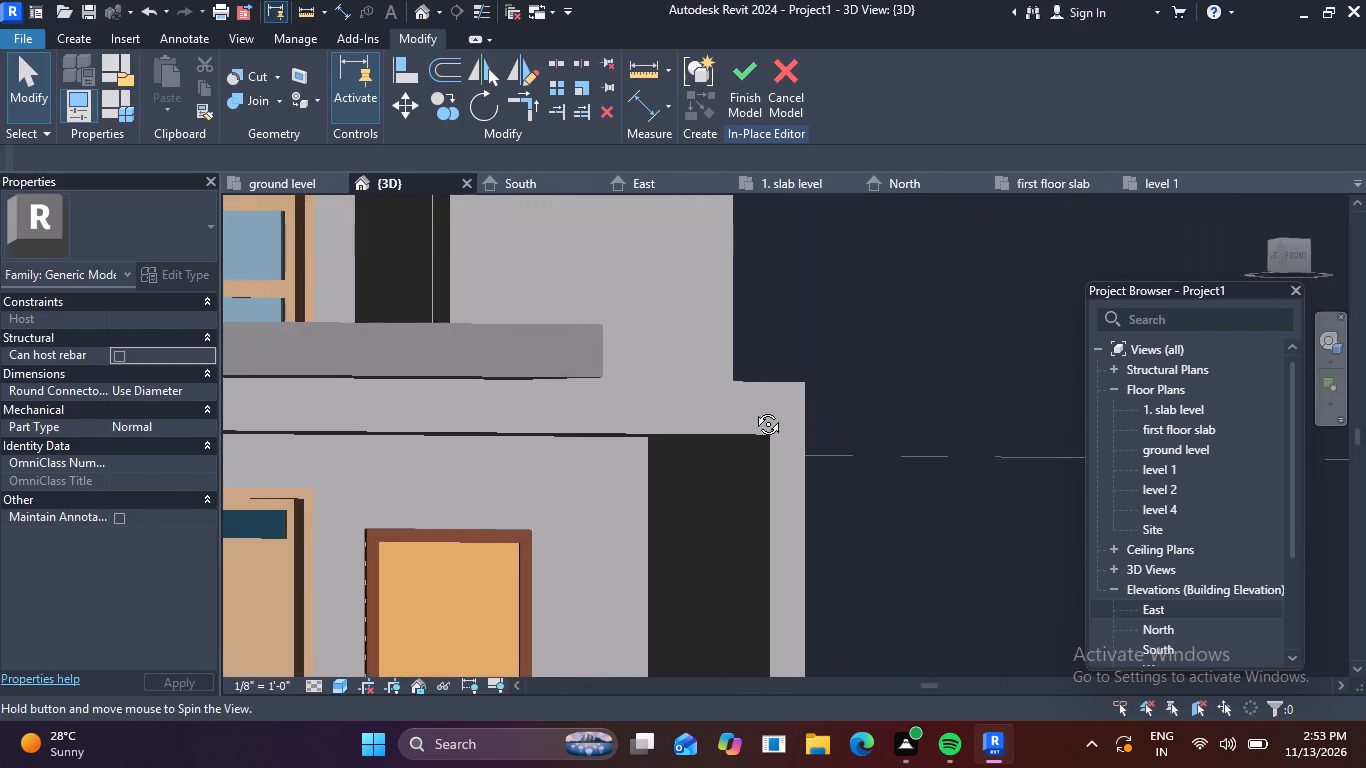
pyautogui.keyDown('shift'); pyautogui.moveTo(753, 409); pyautogui.dragTo(496, 446, button='middle'); pyautogui.keyUp('shift')
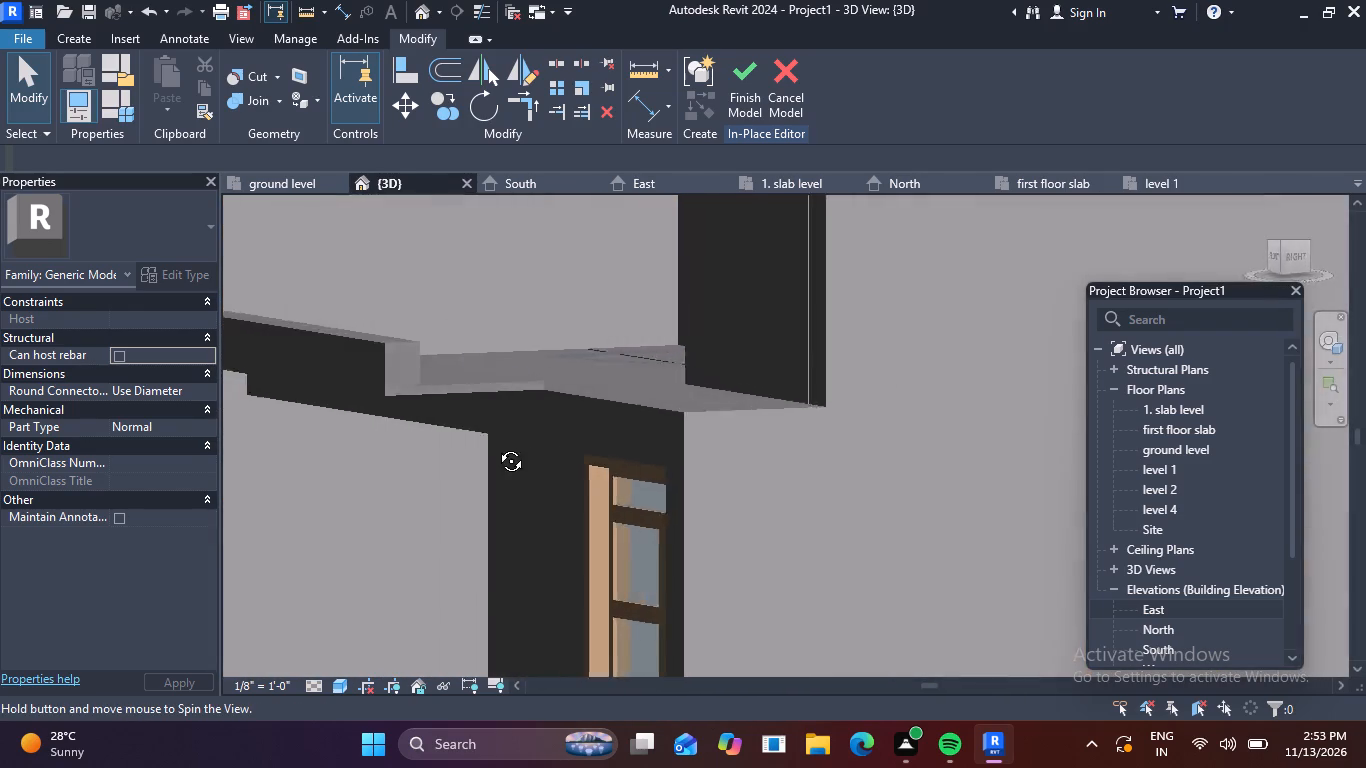
pyautogui.keyDown('shift'); pyautogui.moveTo(496, 446); pyautogui.dragTo(442, 458, button='middle'); pyautogui.keyUp('shift')
pyautogui.keyDown('shift'); pyautogui.moveTo(578, 383); pyautogui.dragTo(583, 424, button='middle'); pyautogui.keyUp('shift')
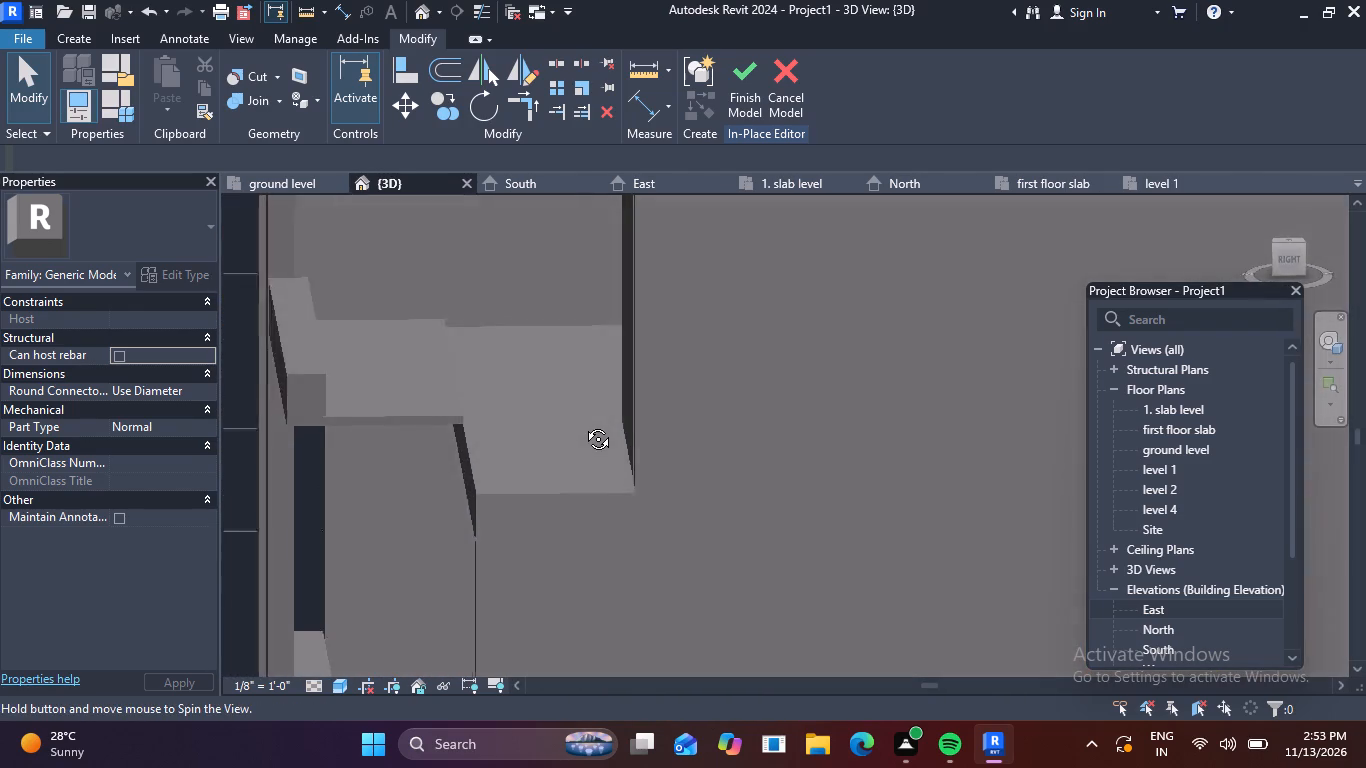
pyautogui.keyDown('shift'); pyautogui.moveTo(583, 424); pyautogui.dragTo(574, 448, button='middle'); pyautogui.keyUp('shift')
pyautogui.scroll(2, 356, 447)
pyautogui.moveTo(370, 444); pyautogui.dragTo(399, 441, button='middle')
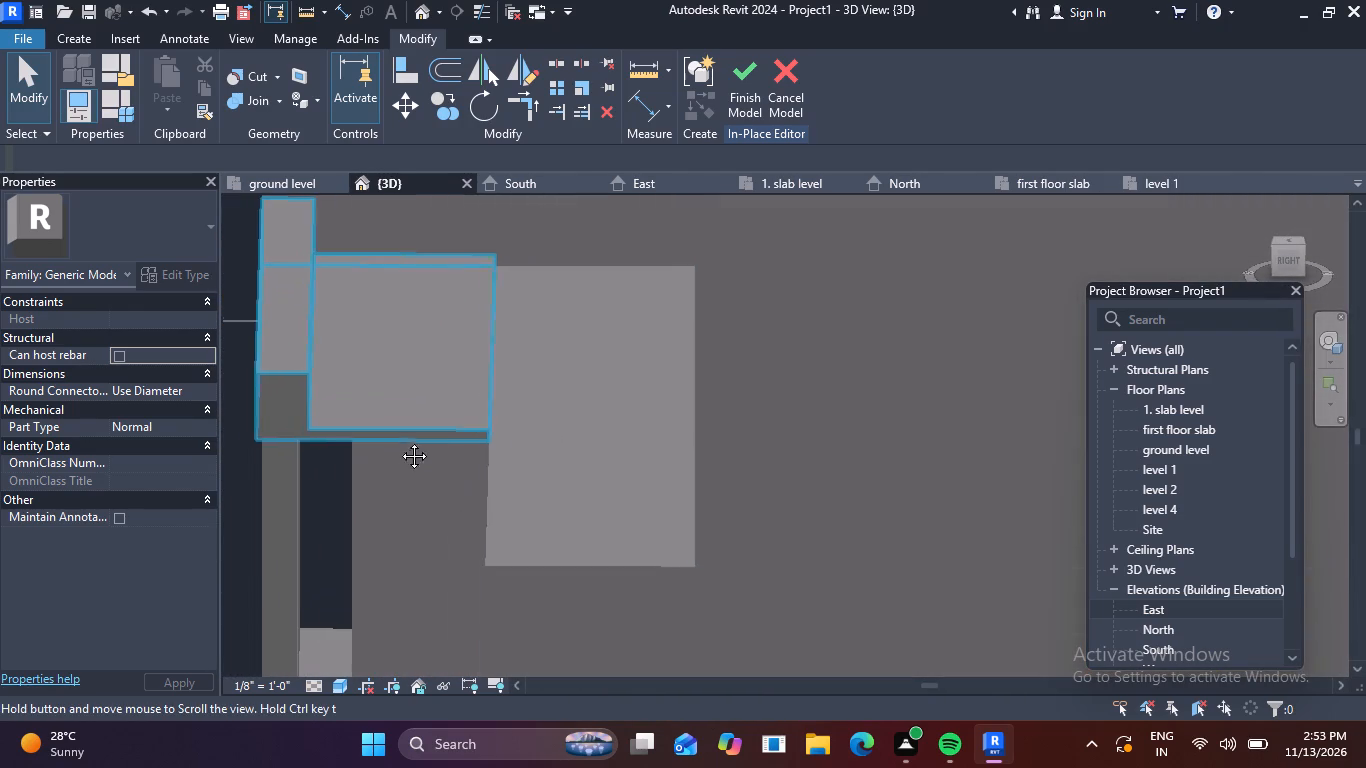
pyautogui.moveTo(399, 441); pyautogui.dragTo(551, 429, button='middle')
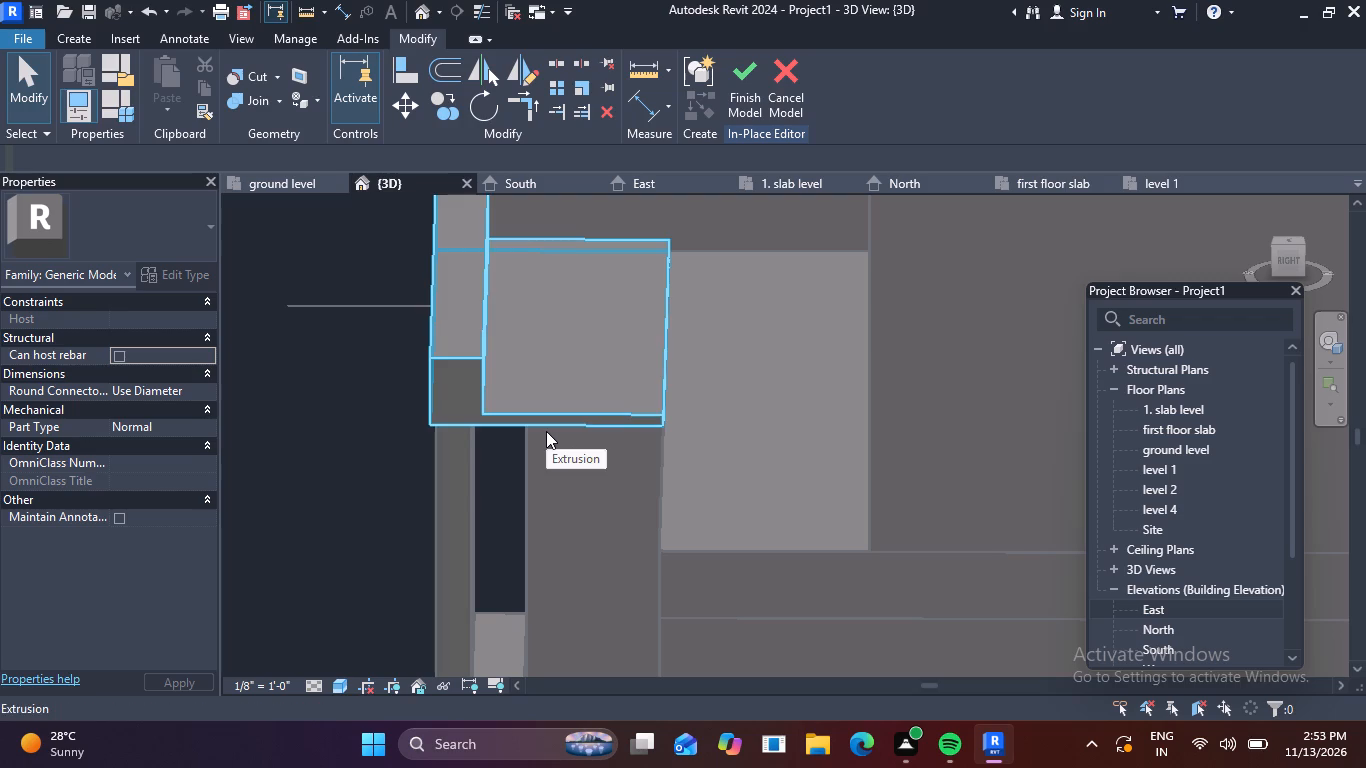
pyautogui.keyDown('shift'); pyautogui.moveTo(774, 462); pyautogui.dragTo(777, 410, button='middle'); pyautogui.keyUp('shift')
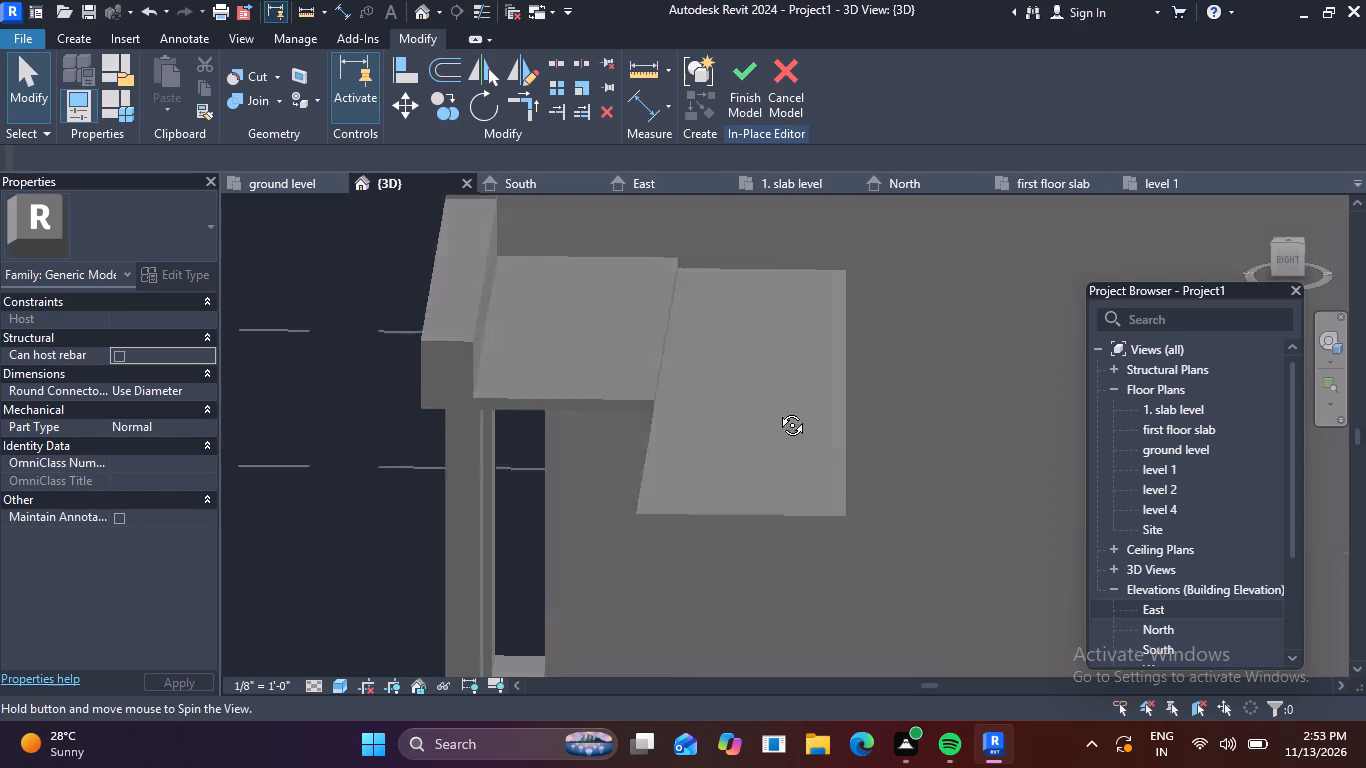
pyautogui.keyDown('shift'); pyautogui.moveTo(777, 410); pyautogui.dragTo(983, 385, button='middle'); pyautogui.keyUp('shift')
pyautogui.keyDown('shift'); pyautogui.moveTo(866, 327); pyautogui.dragTo(907, 339, button='middle'); pyautogui.keyUp('shift')
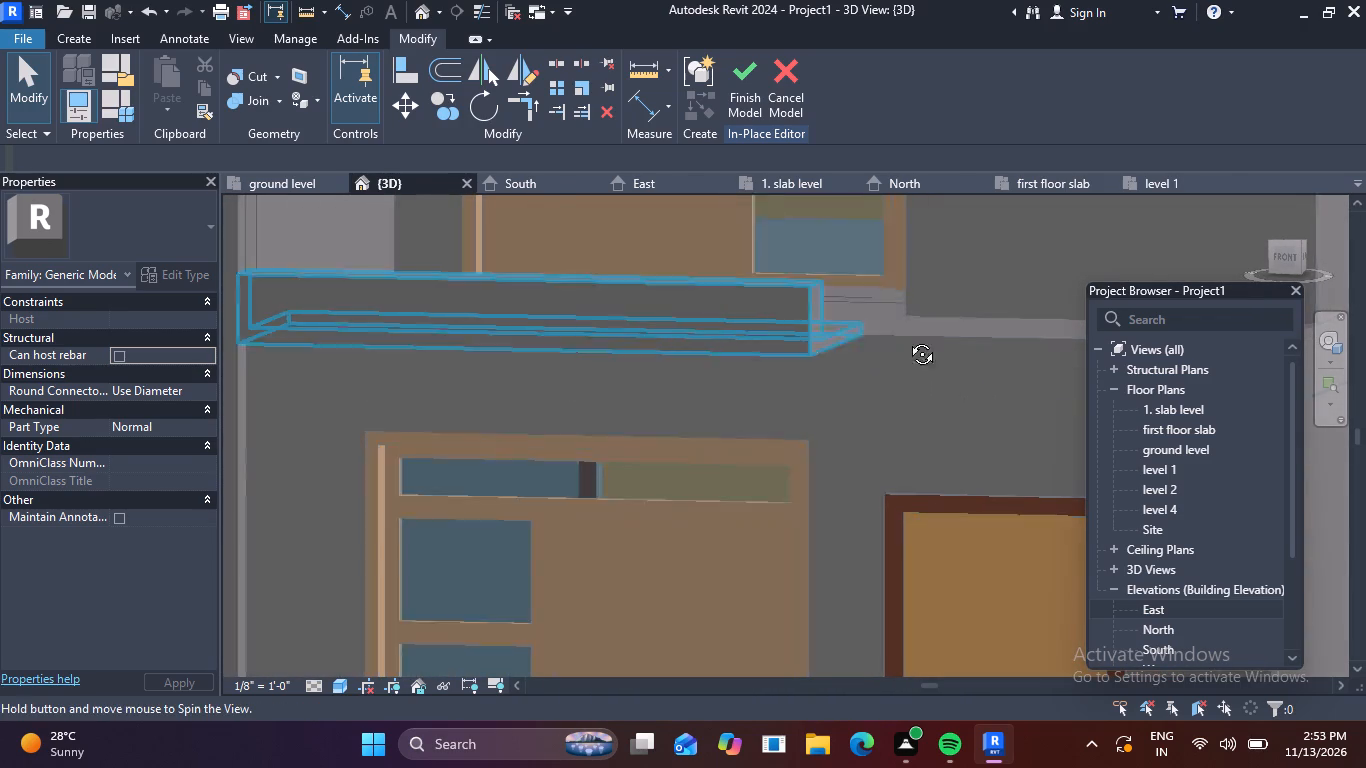
pyautogui.keyDown('shift'); pyautogui.moveTo(907, 339); pyautogui.dragTo(928, 340, button='middle'); pyautogui.keyUp('shift')
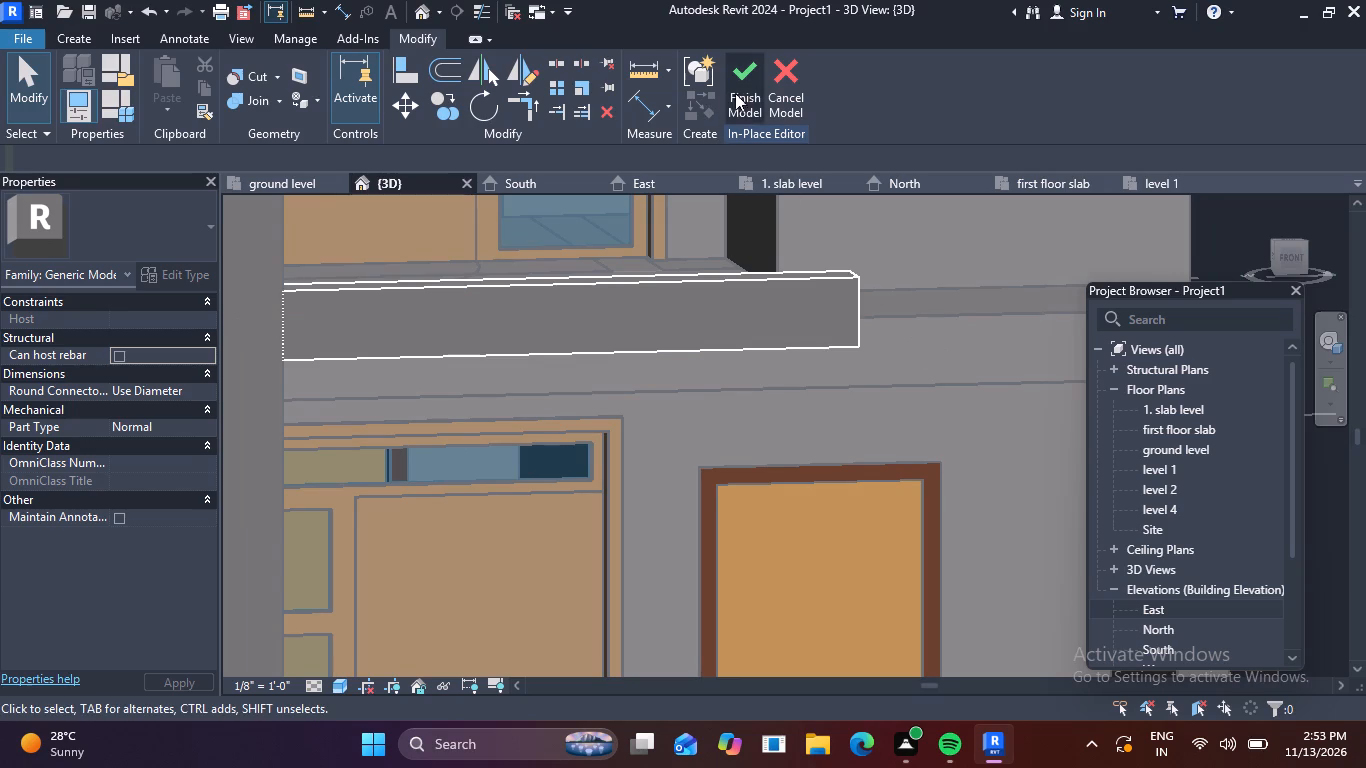
# Finish the in-place model of the lowered balcony parapet.
pyautogui.click(737, 89)
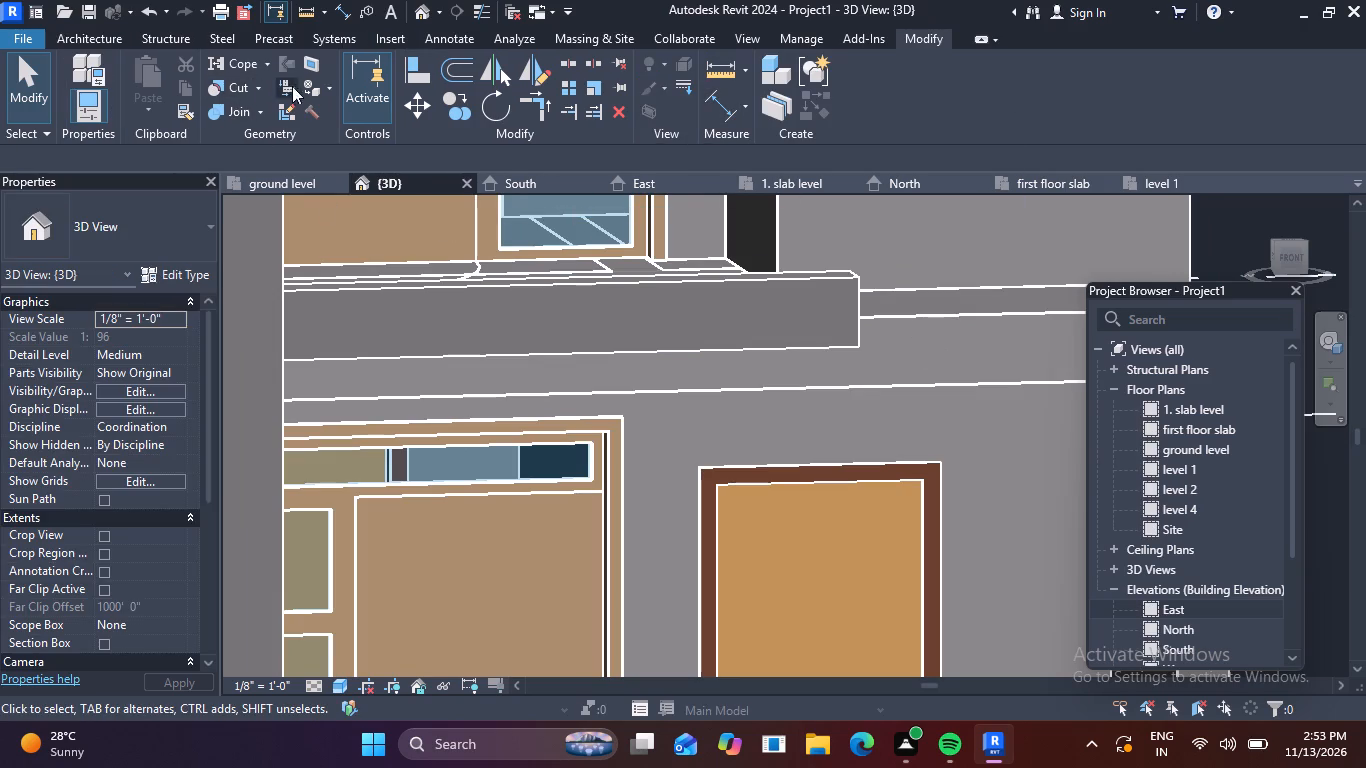
# Start another in-place model in the Generic Models category, accepting the suggested name.
pyautogui.click(119, 39)
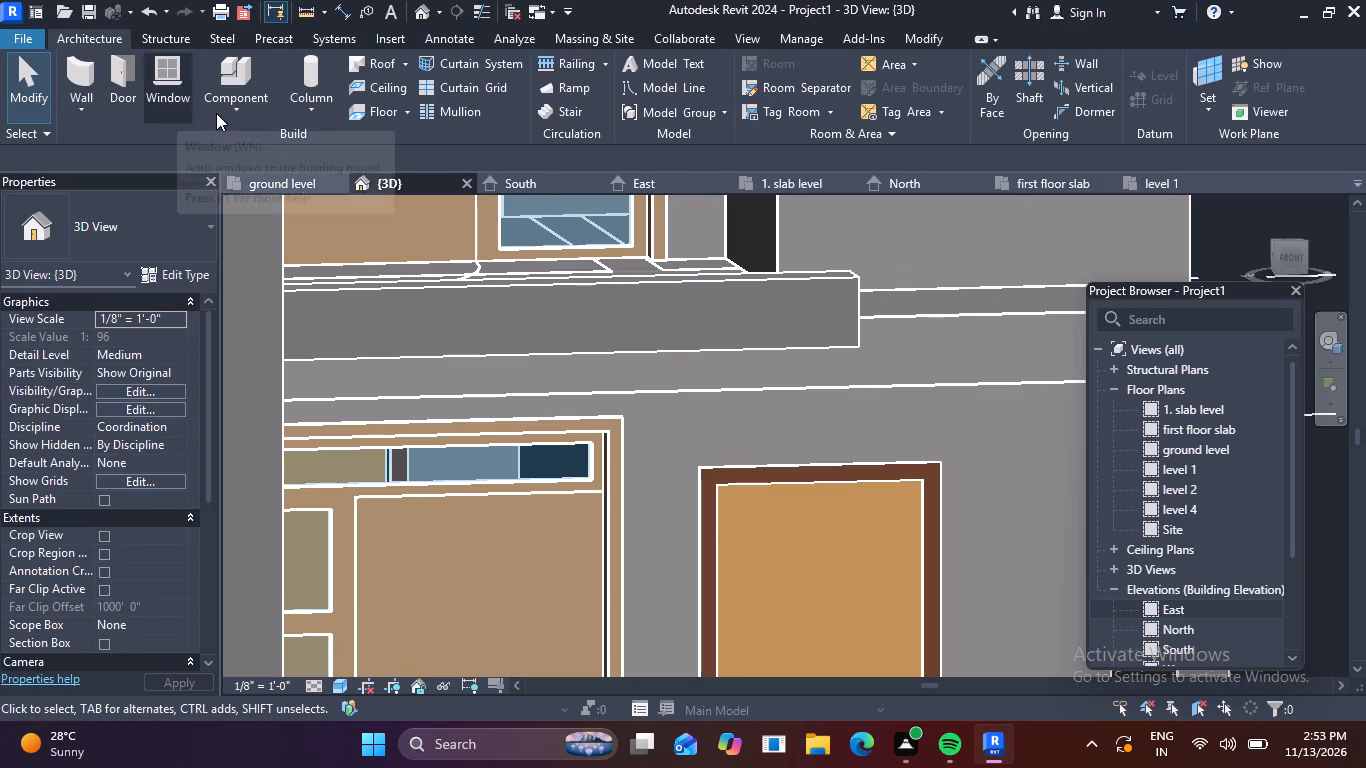
pyautogui.click(241, 113)
pyautogui.click(287, 197)
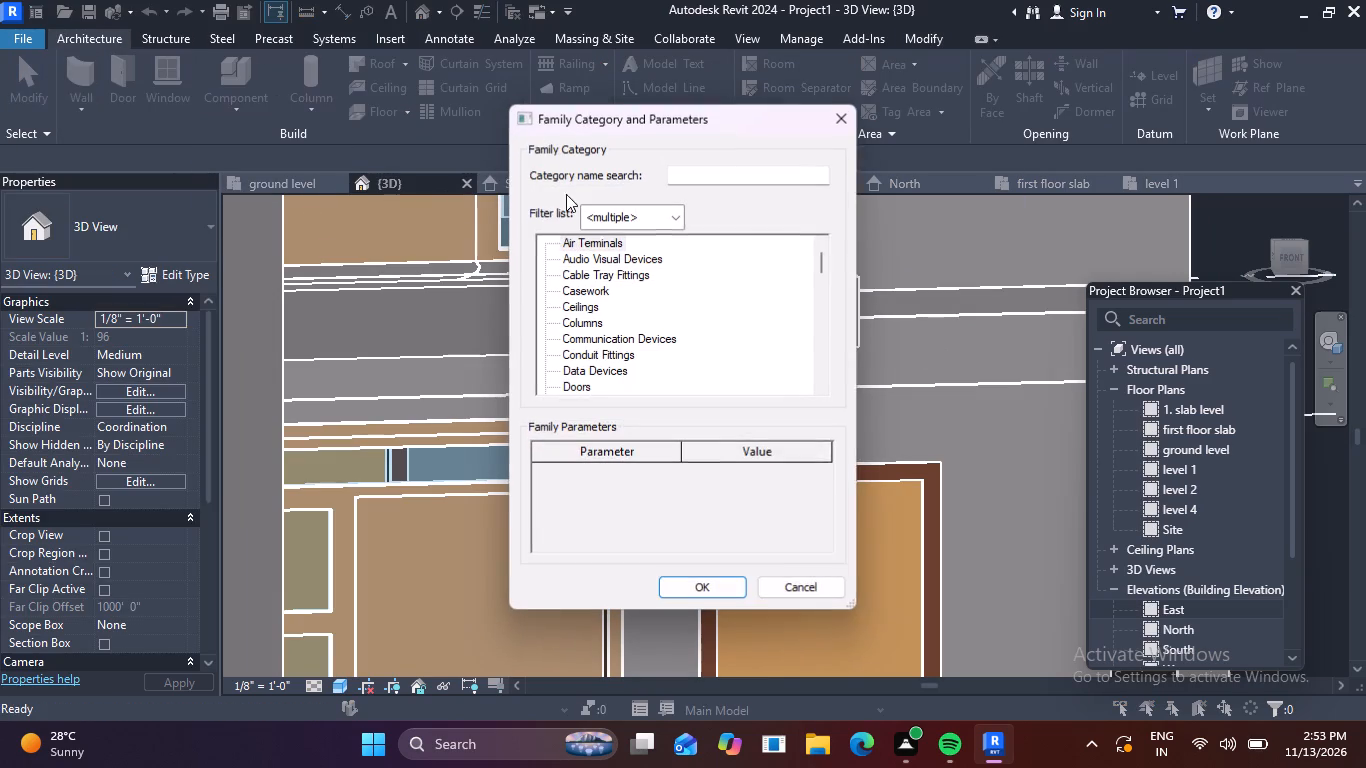
pyautogui.scroll(-5, 682, 354)
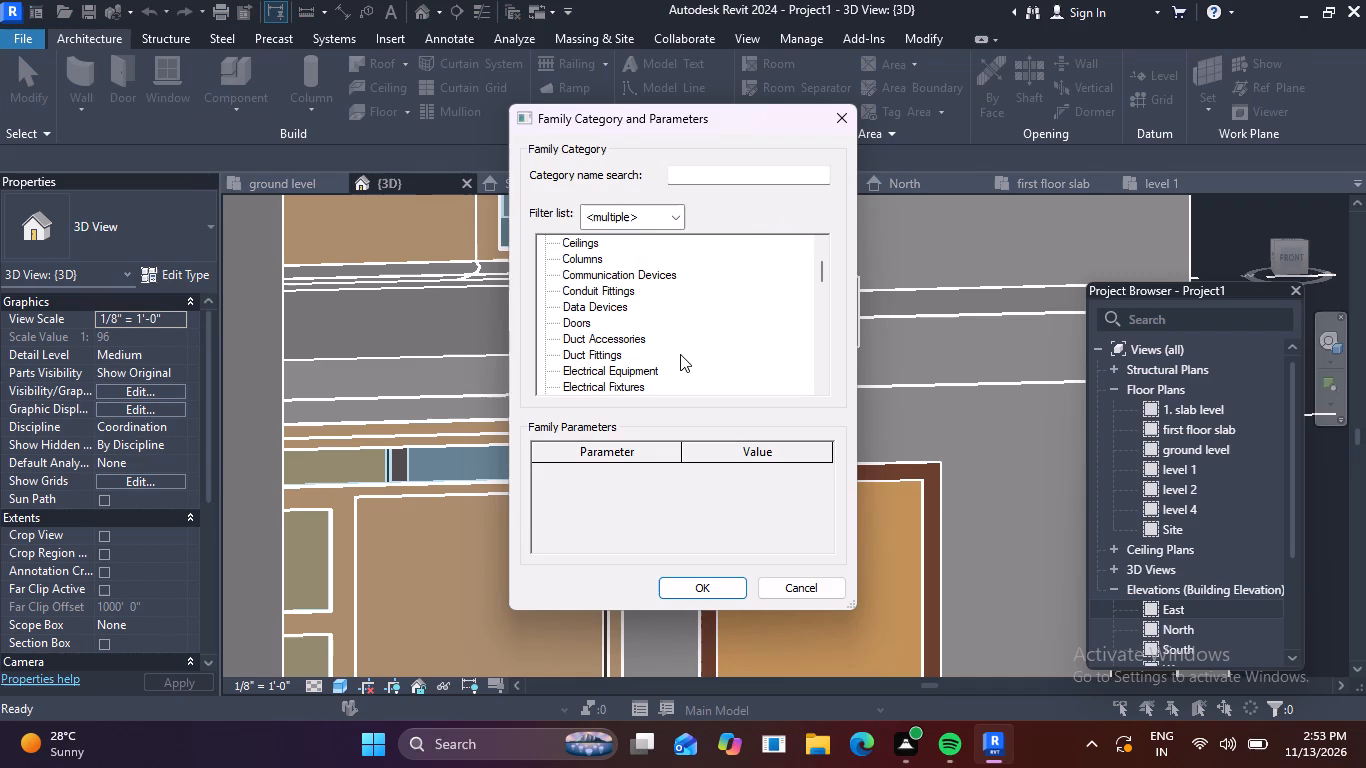
pyautogui.scroll(-6, 650, 354)
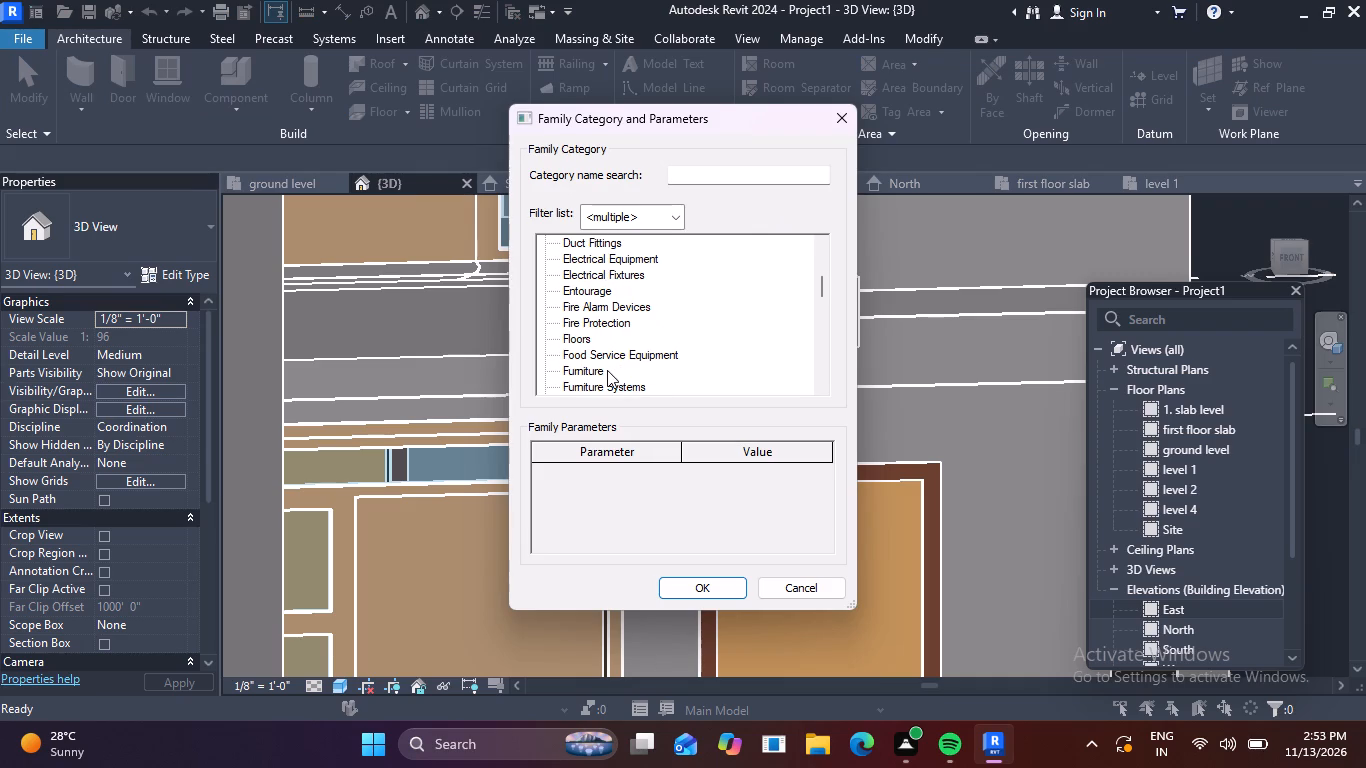
pyautogui.scroll(-3, 605, 360)
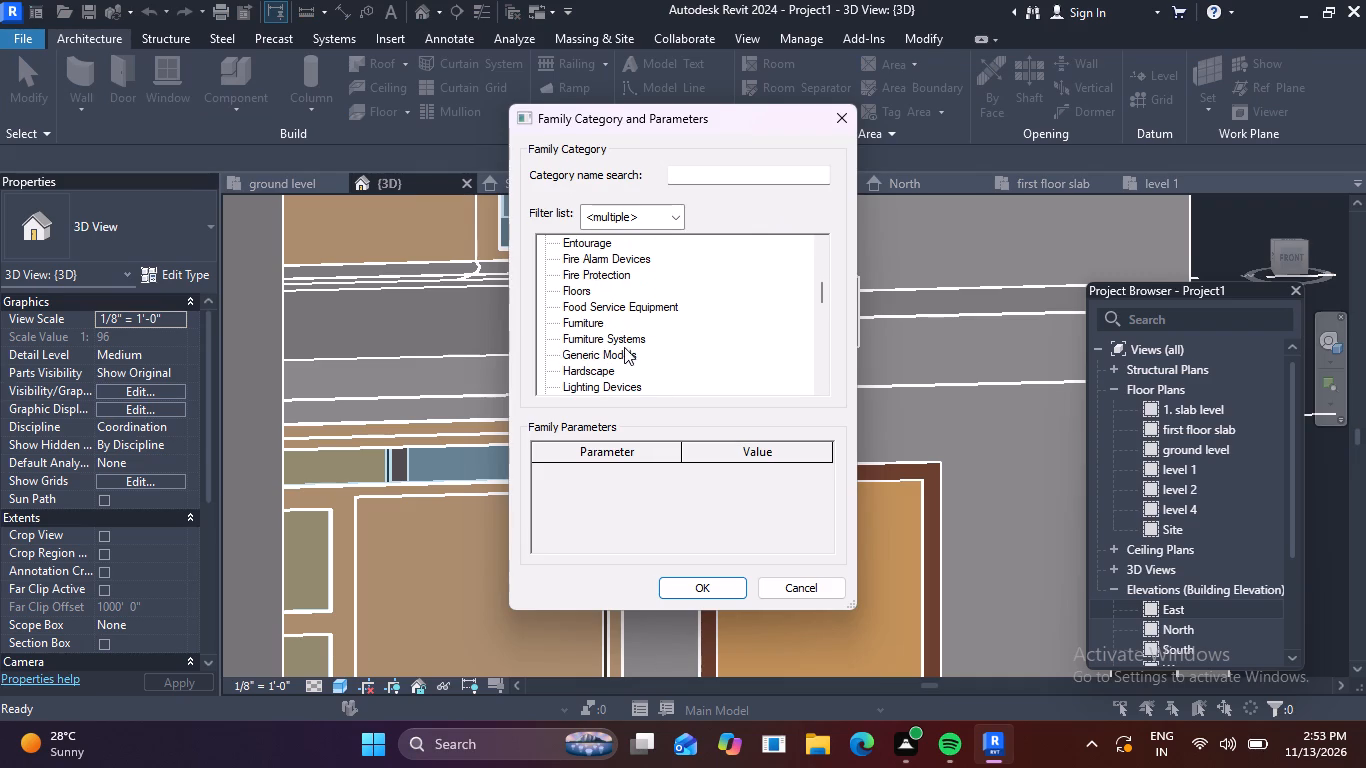
pyautogui.click(625, 349)
pyautogui.click(705, 591)
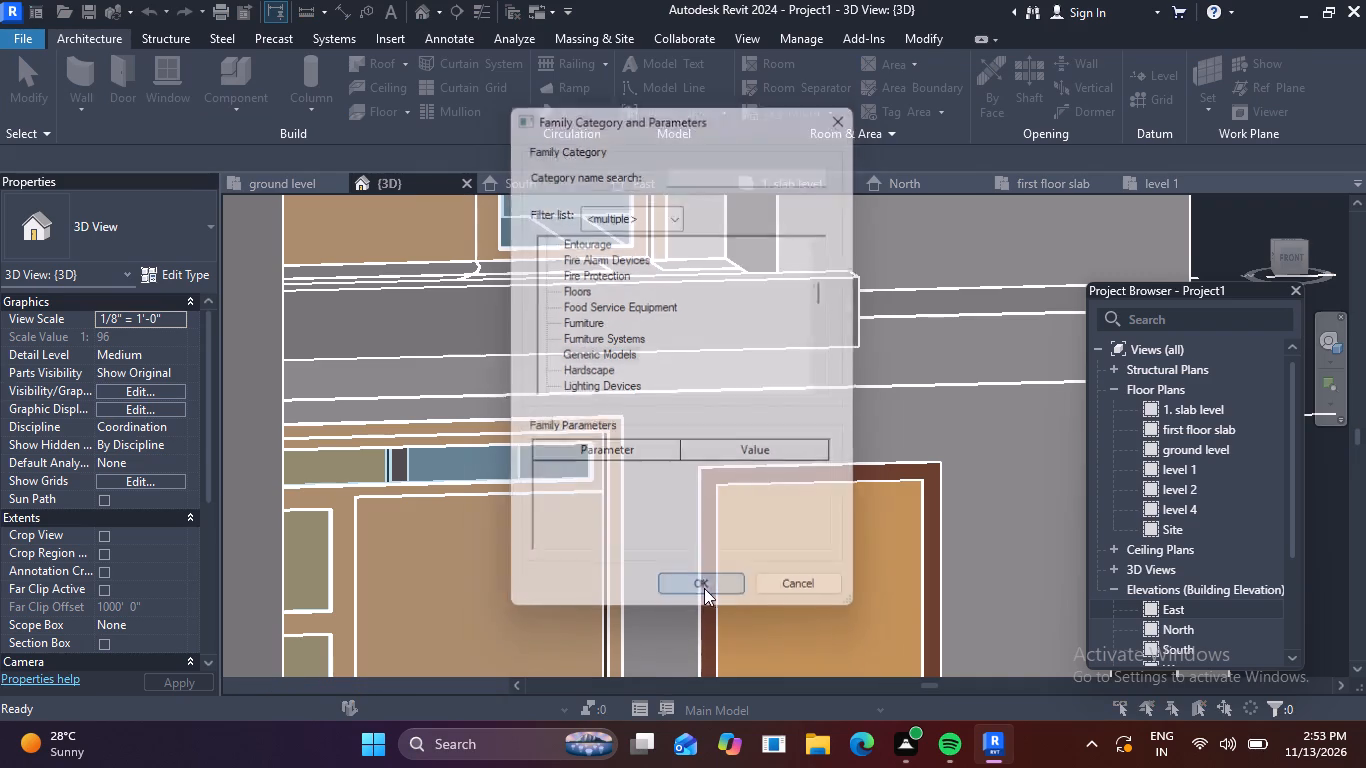
pyautogui.click(681, 409)
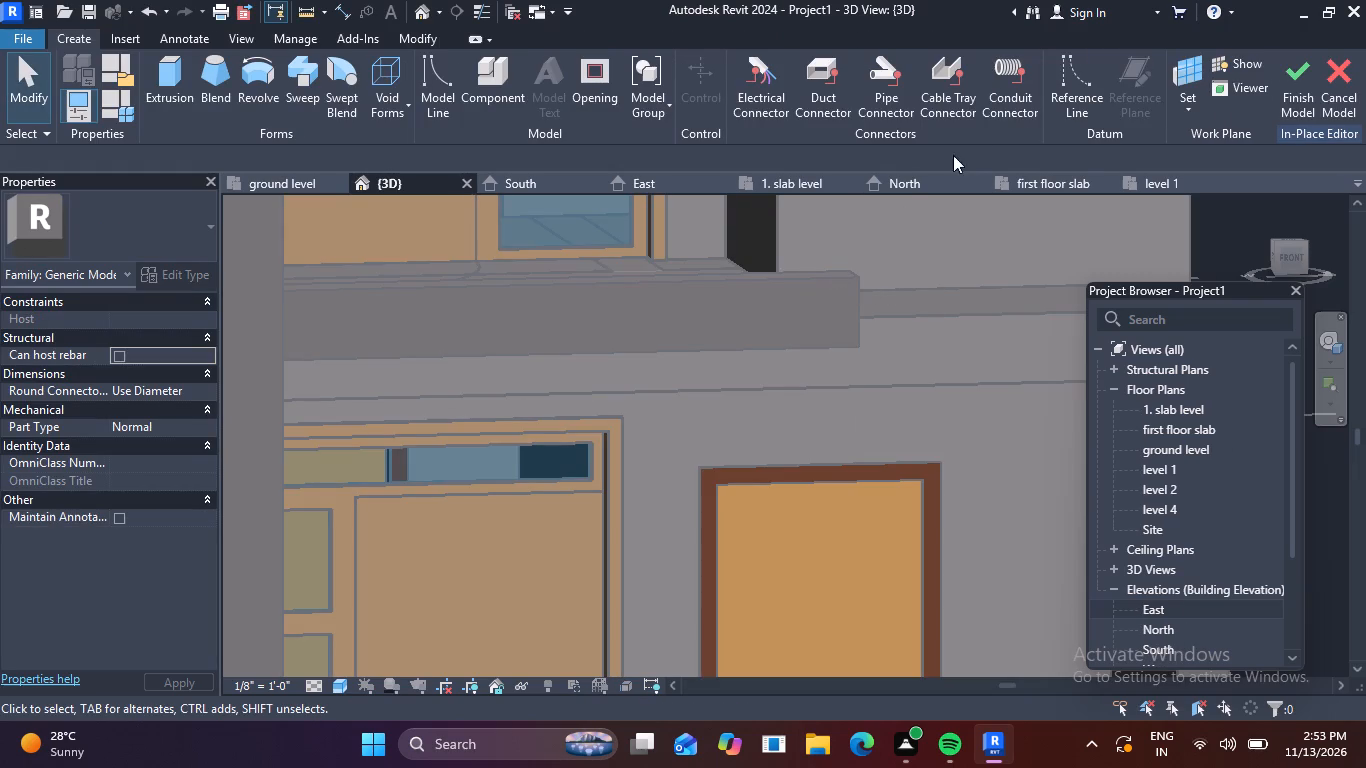
# Start an extrusion on the parapet's front face and sketch a 9" base, 1' upright and 9" top from its lower end corner.
pyautogui.click(174, 77)
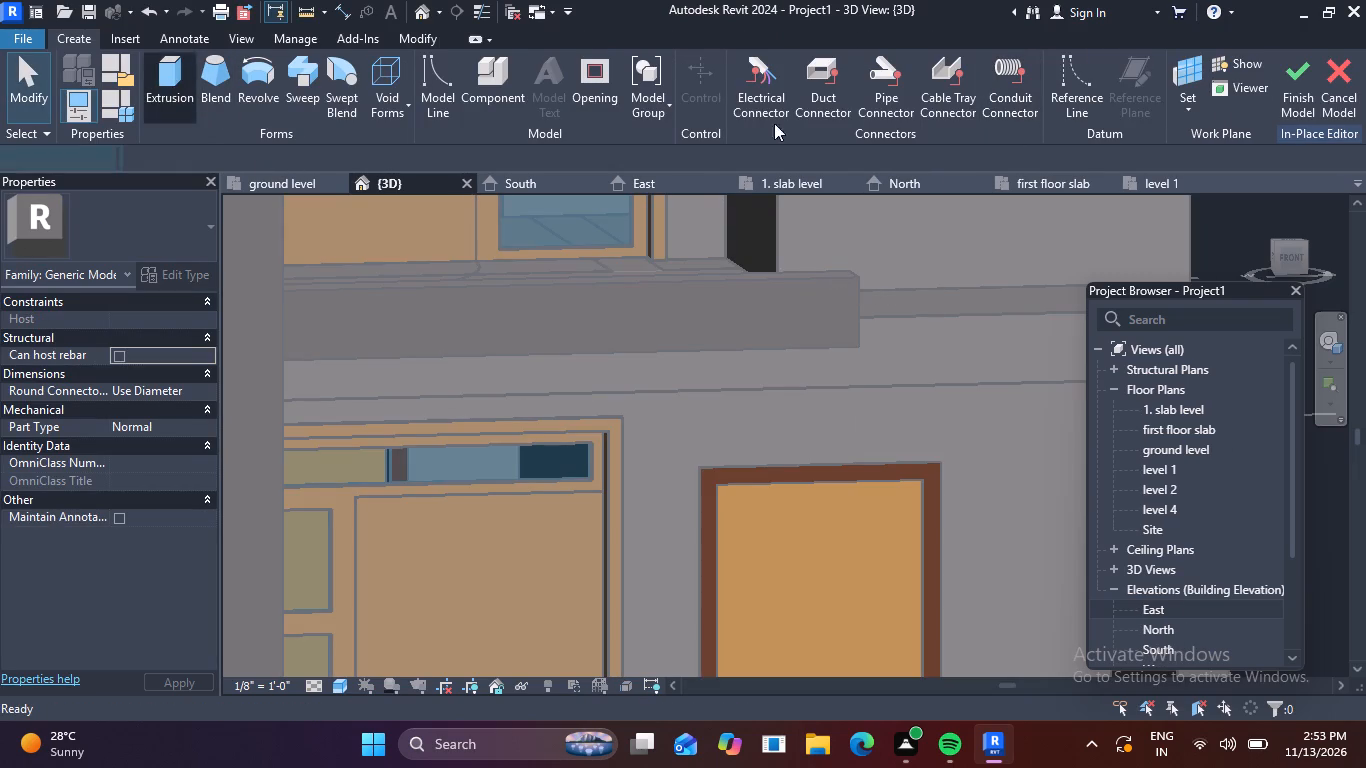
pyautogui.click(921, 111)
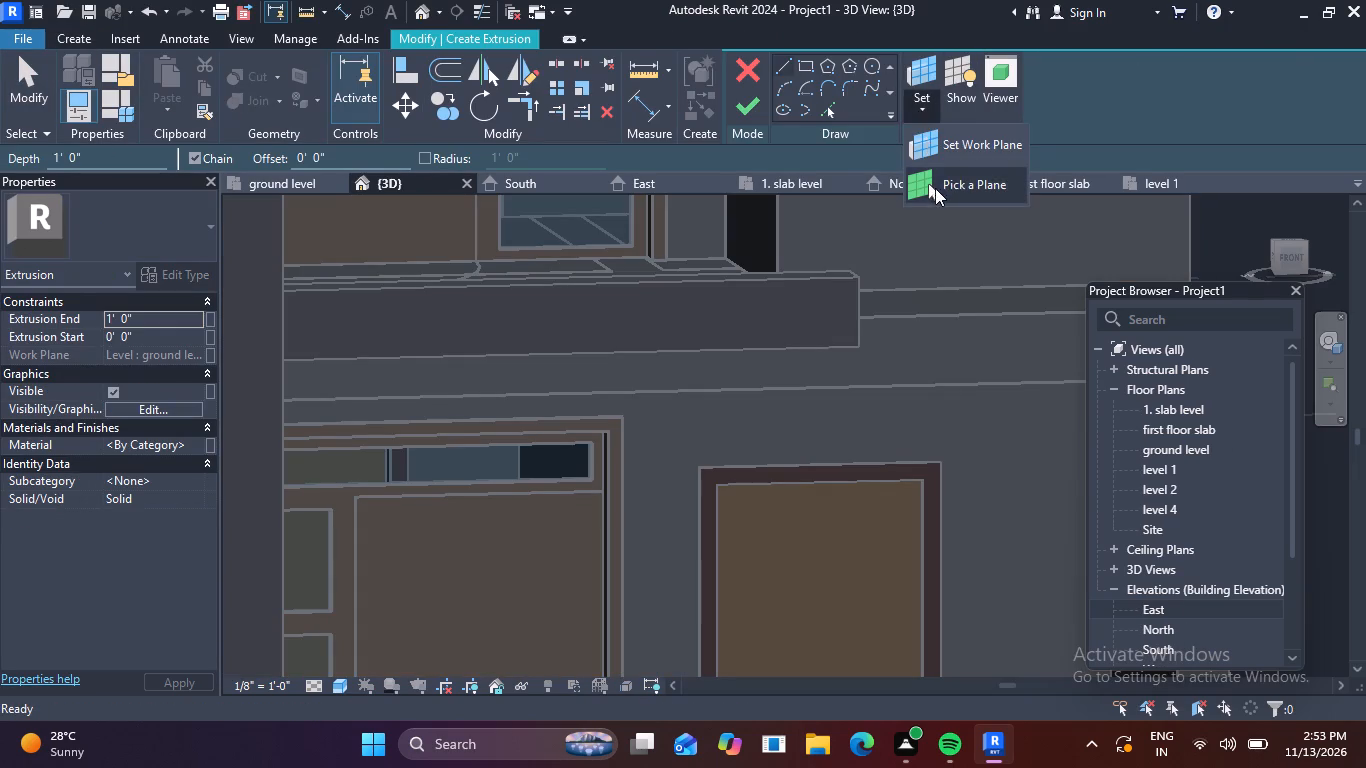
pyautogui.click(936, 188)
pyautogui.click(856, 293)
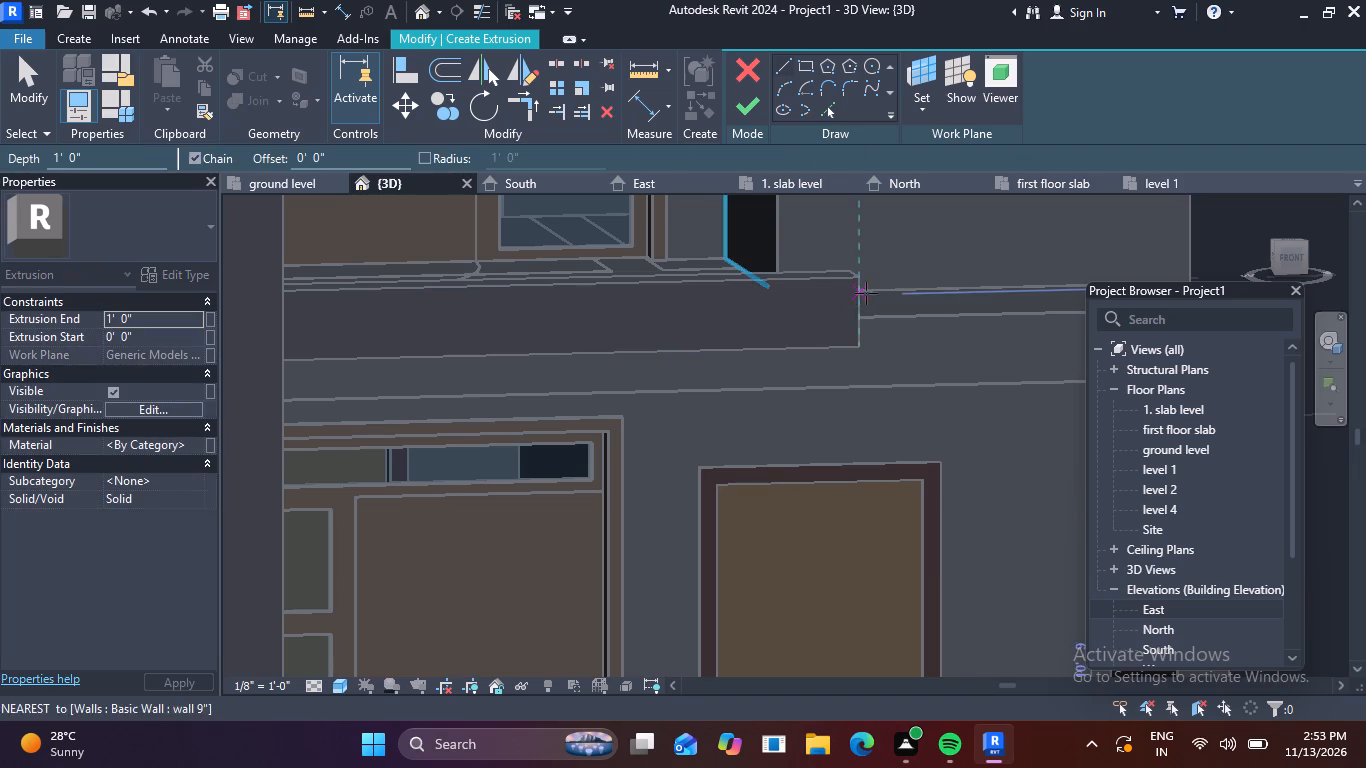
pyautogui.keyDown('shift'); pyautogui.moveTo(961, 327); pyautogui.dragTo(915, 330, button='middle'); pyautogui.keyUp('shift')
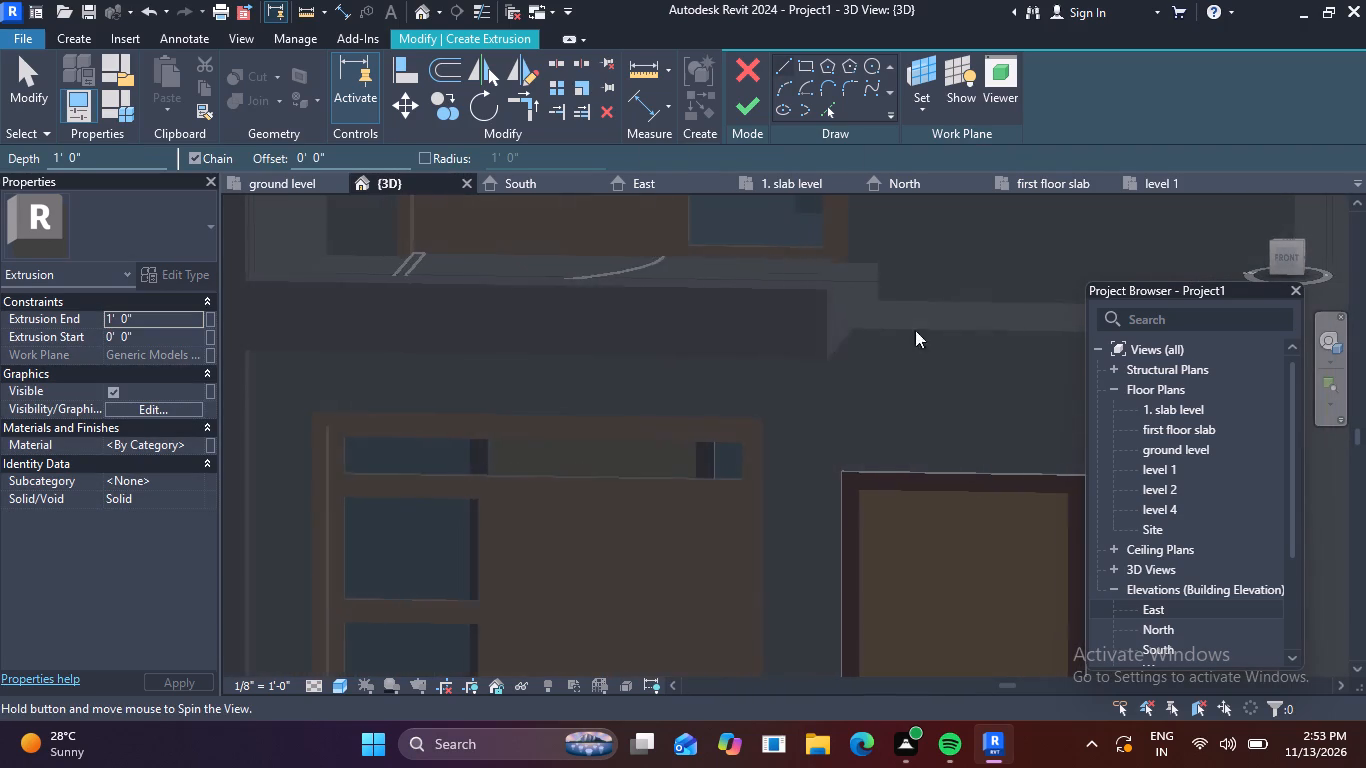
pyautogui.click(824, 357)
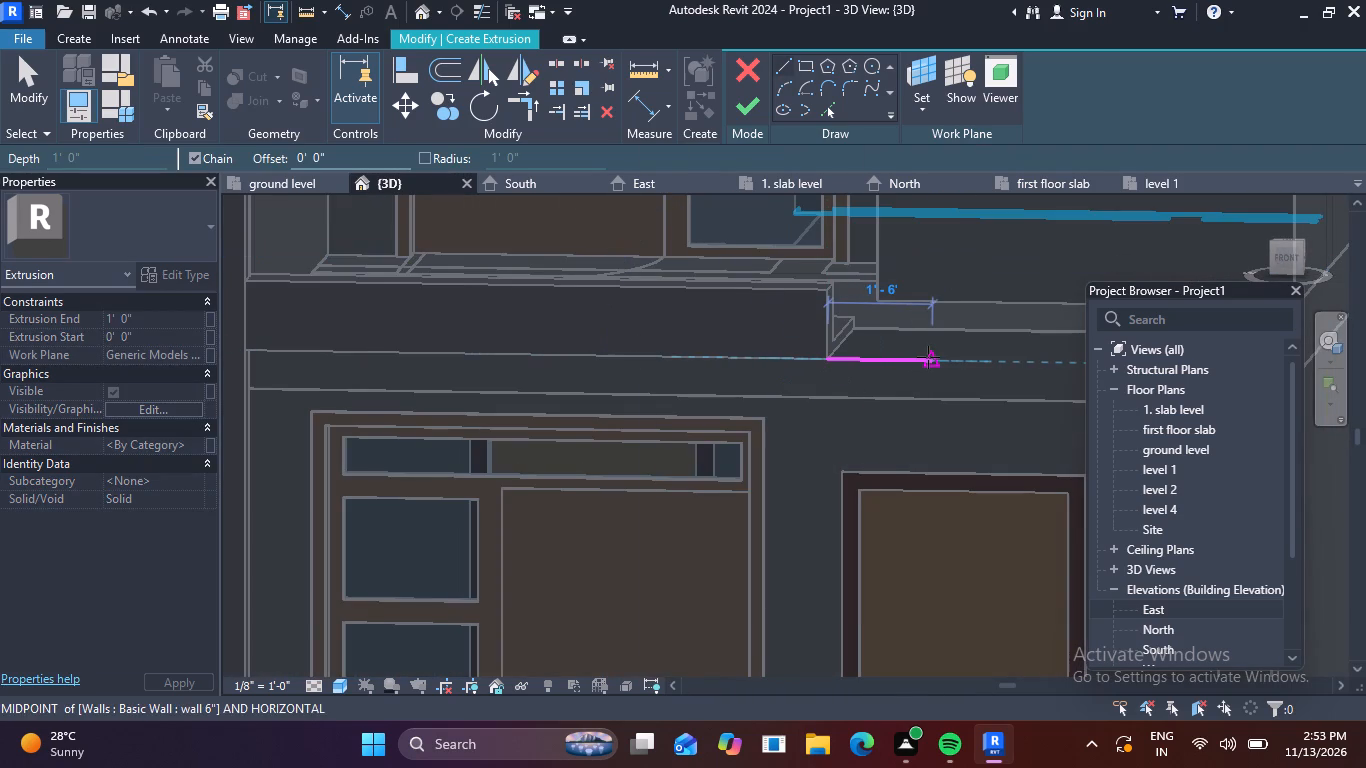
pyautogui.moveTo(930, 357); pyautogui.dragTo(860, 357, button='middle')
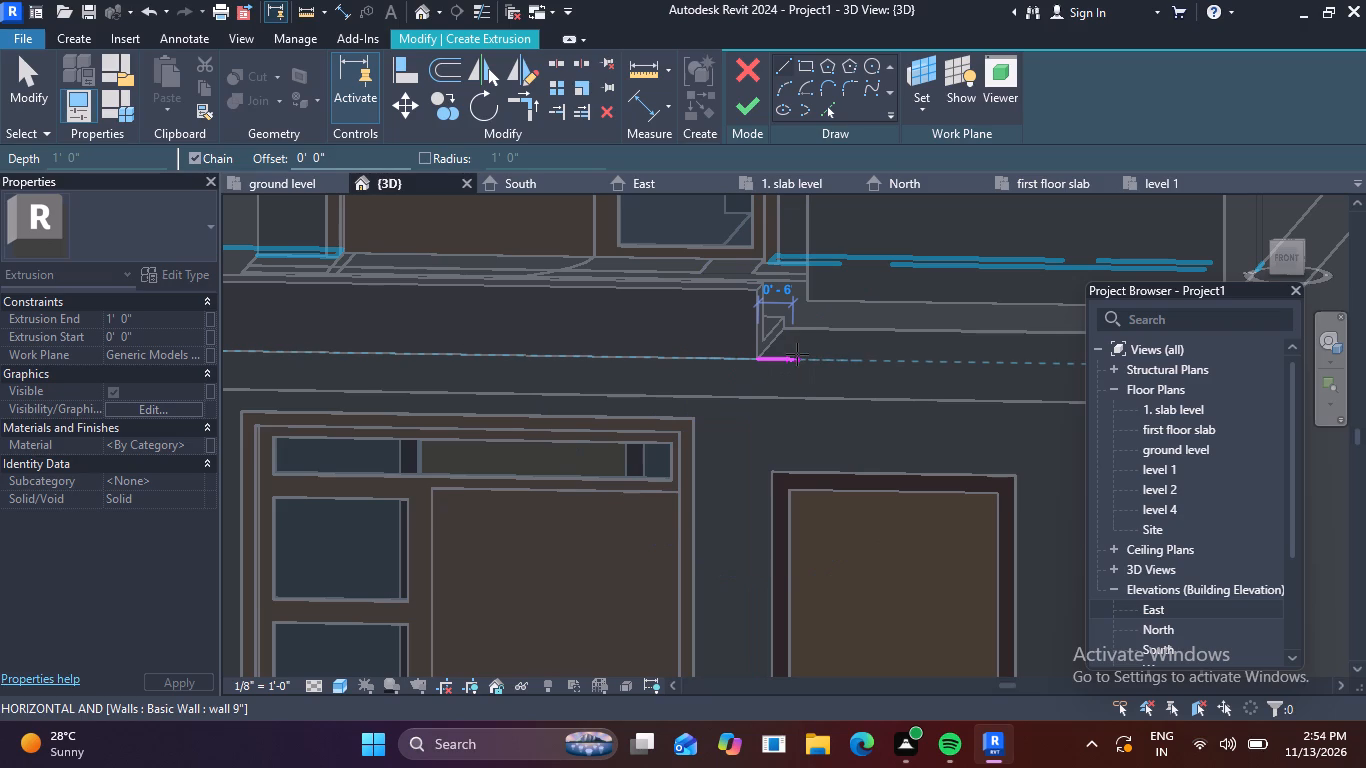
pyautogui.press('9')
pyautogui.hotkey('shift', '"')
pyautogui.press('Return')
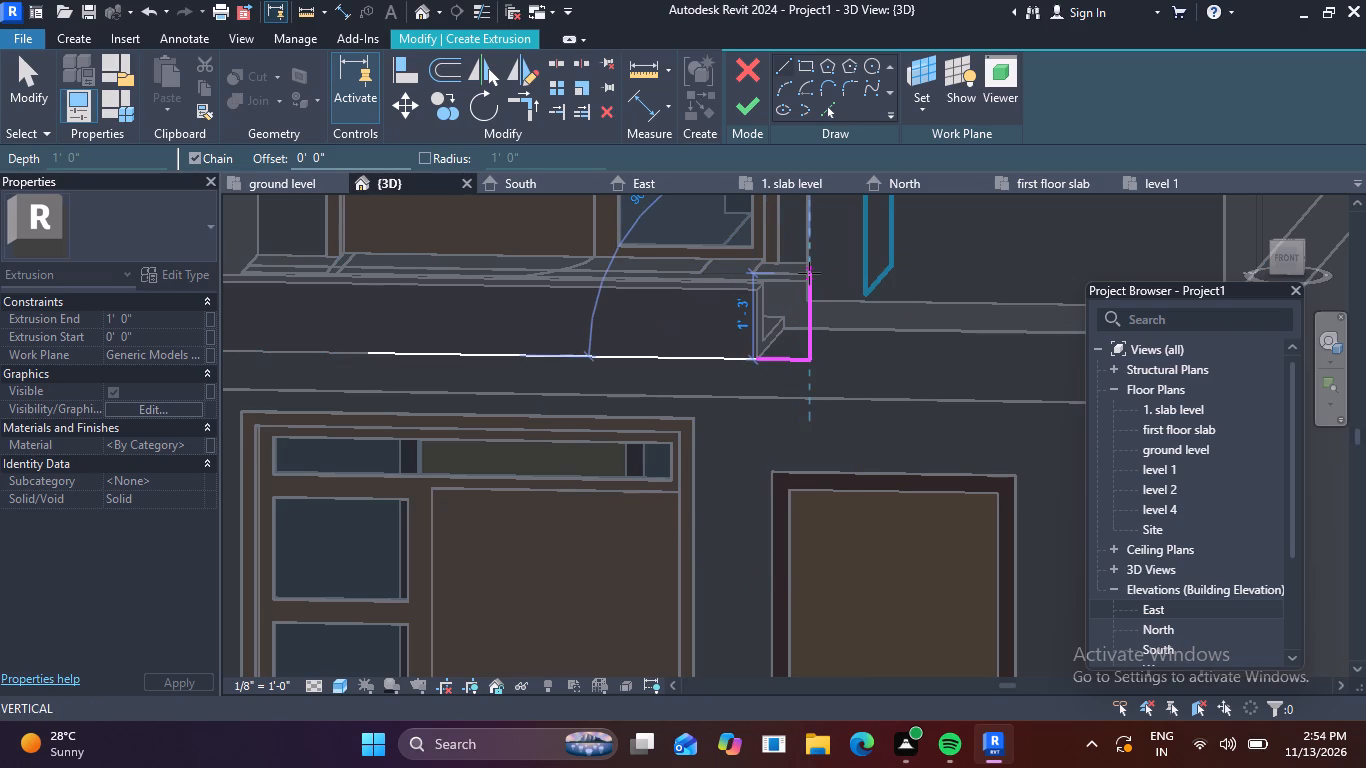
pyautogui.write("2'")
pyautogui.press('BackSpace')
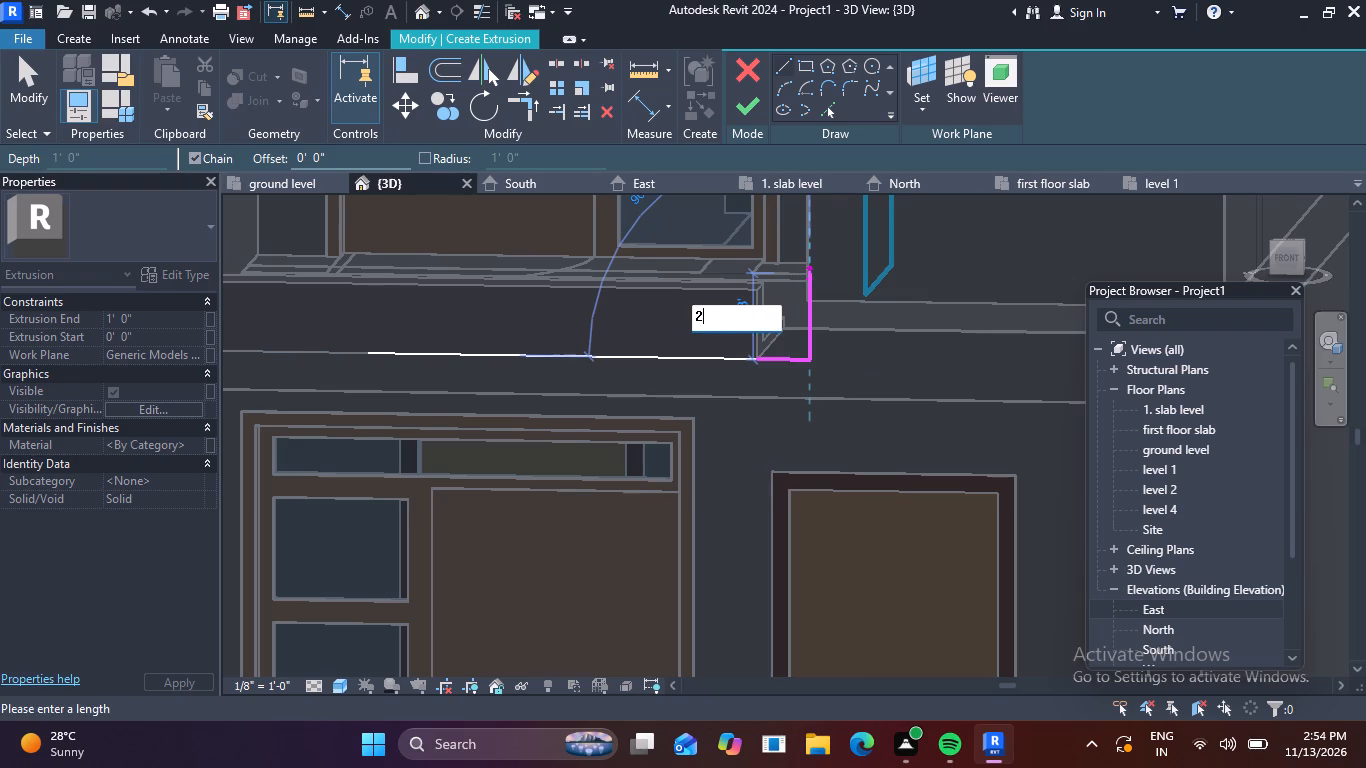
pyautogui.press('BackSpace')
pyautogui.write("1'")
pyautogui.press('Return')
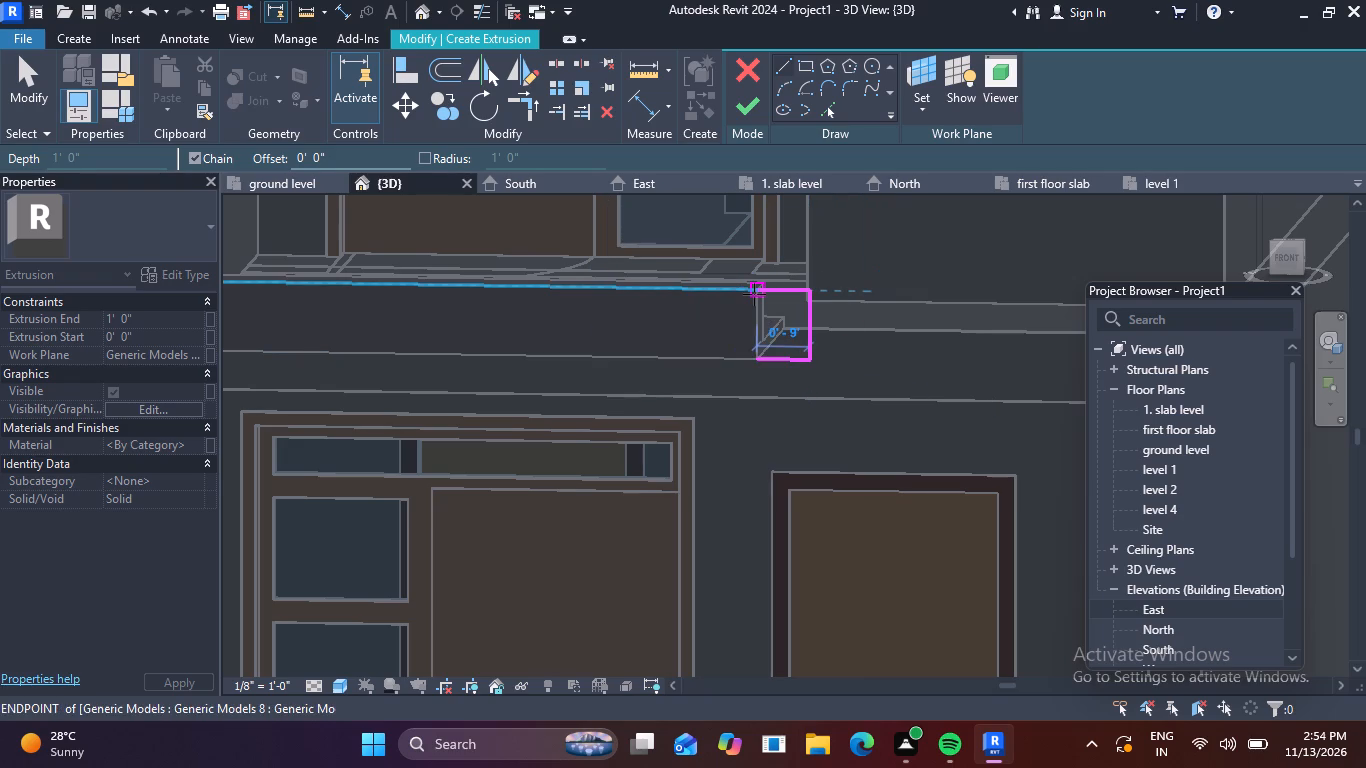
pyautogui.press('9')
pyautogui.hotkey('shift', '"')
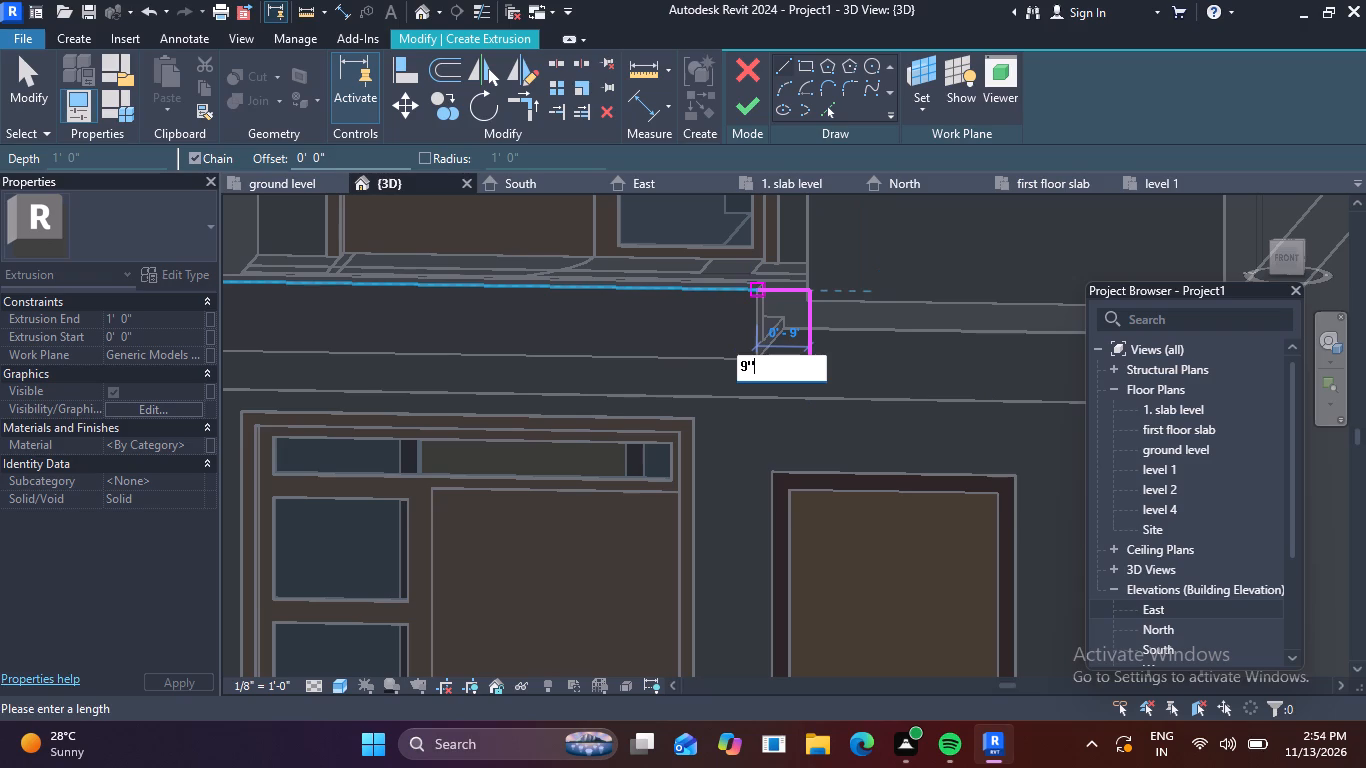
pyautogui.press('Return')
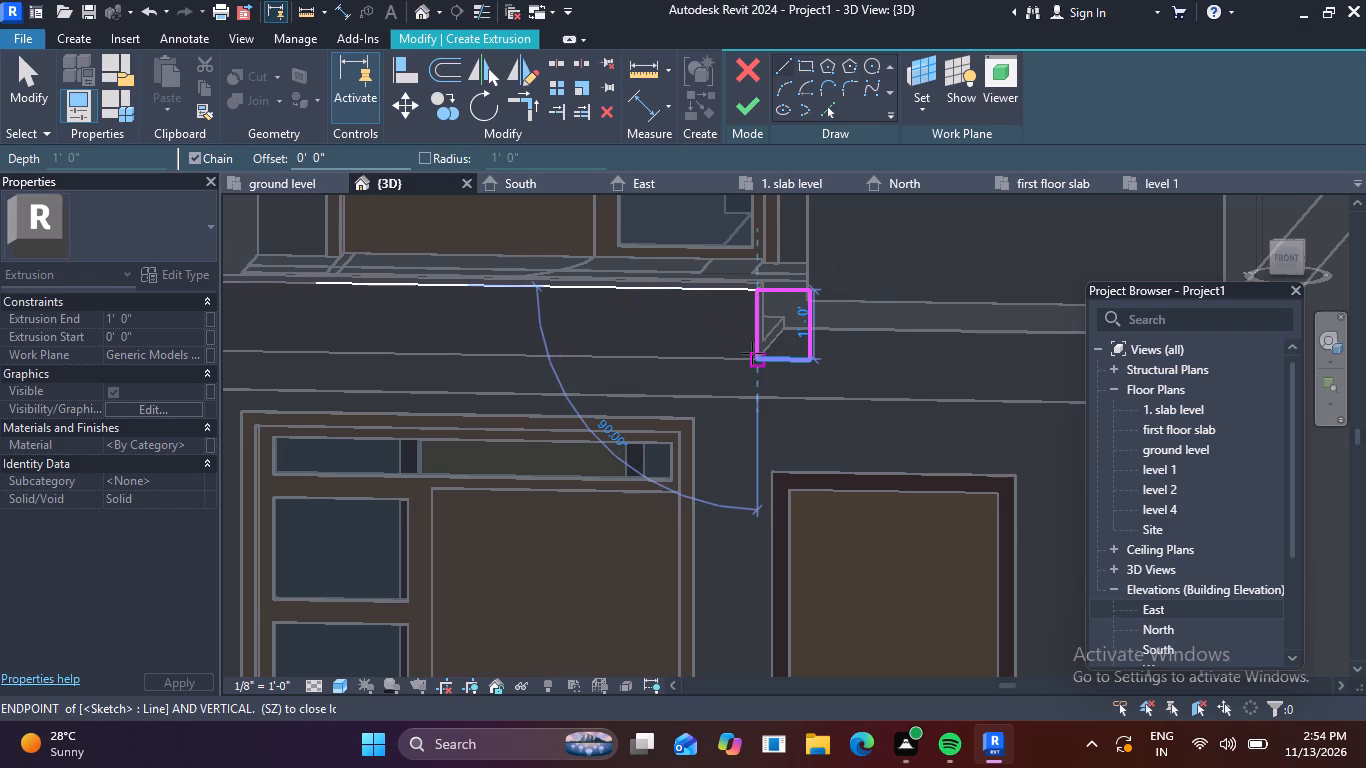
# Complete and finish the L-shaped profile with about a 9" inner drop, 1'-1" leg and 3" end, closed along the bottom.
pyautogui.scroll(6, 750, 347)
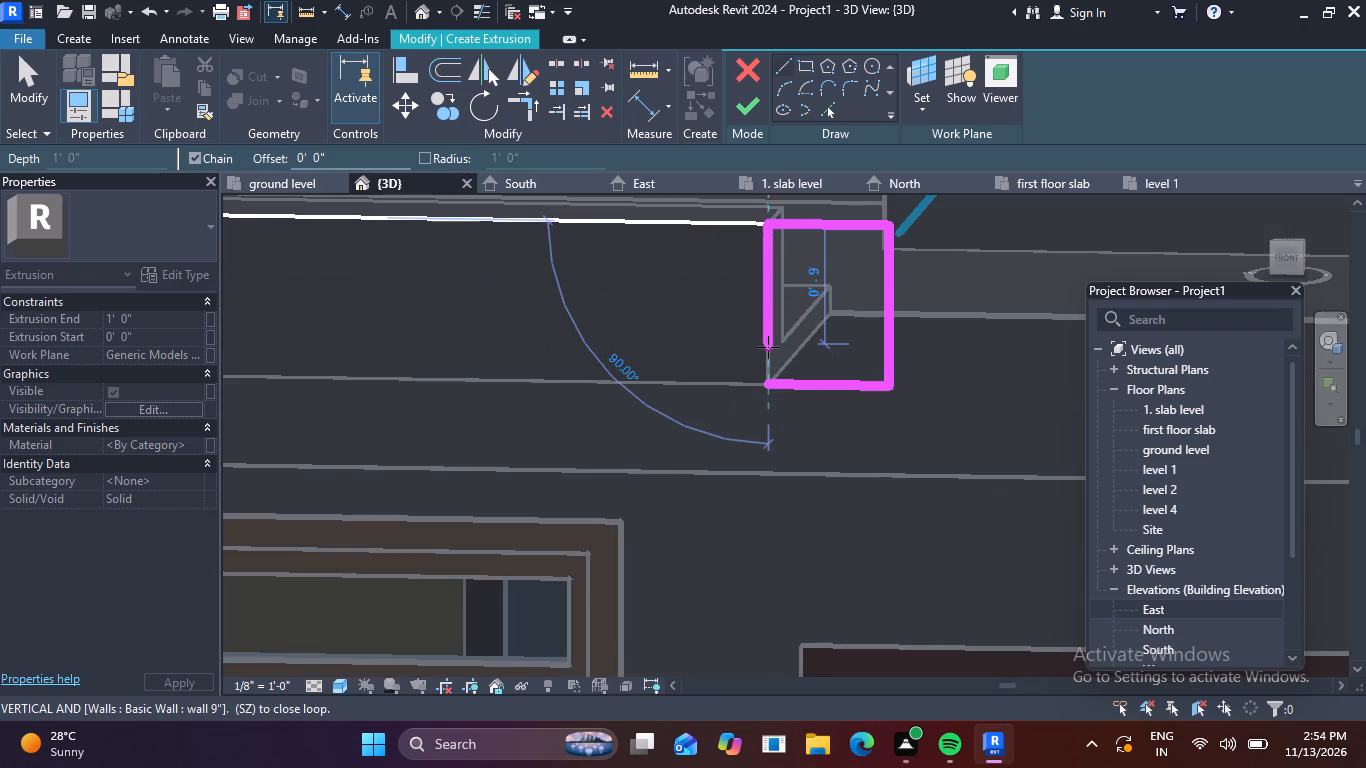
pyautogui.click(768, 346)
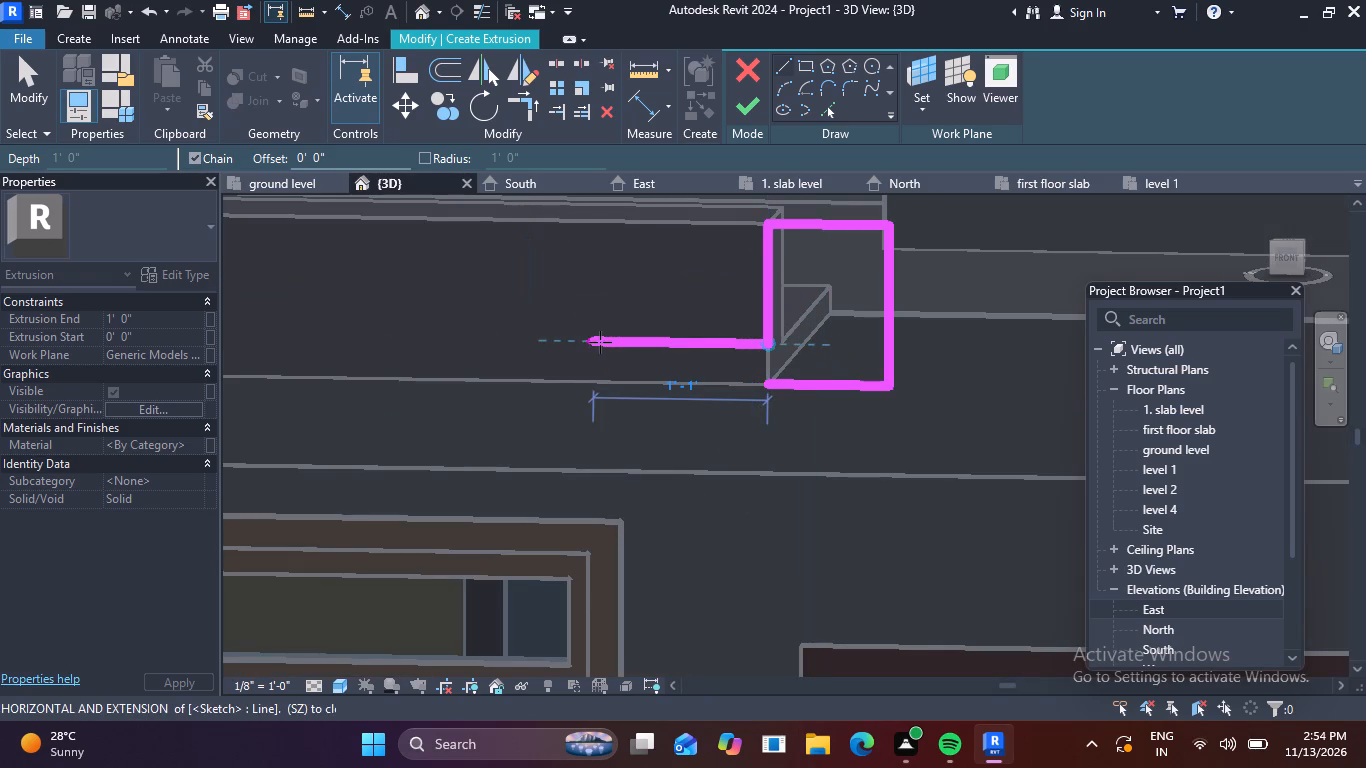
pyautogui.click(587, 342)
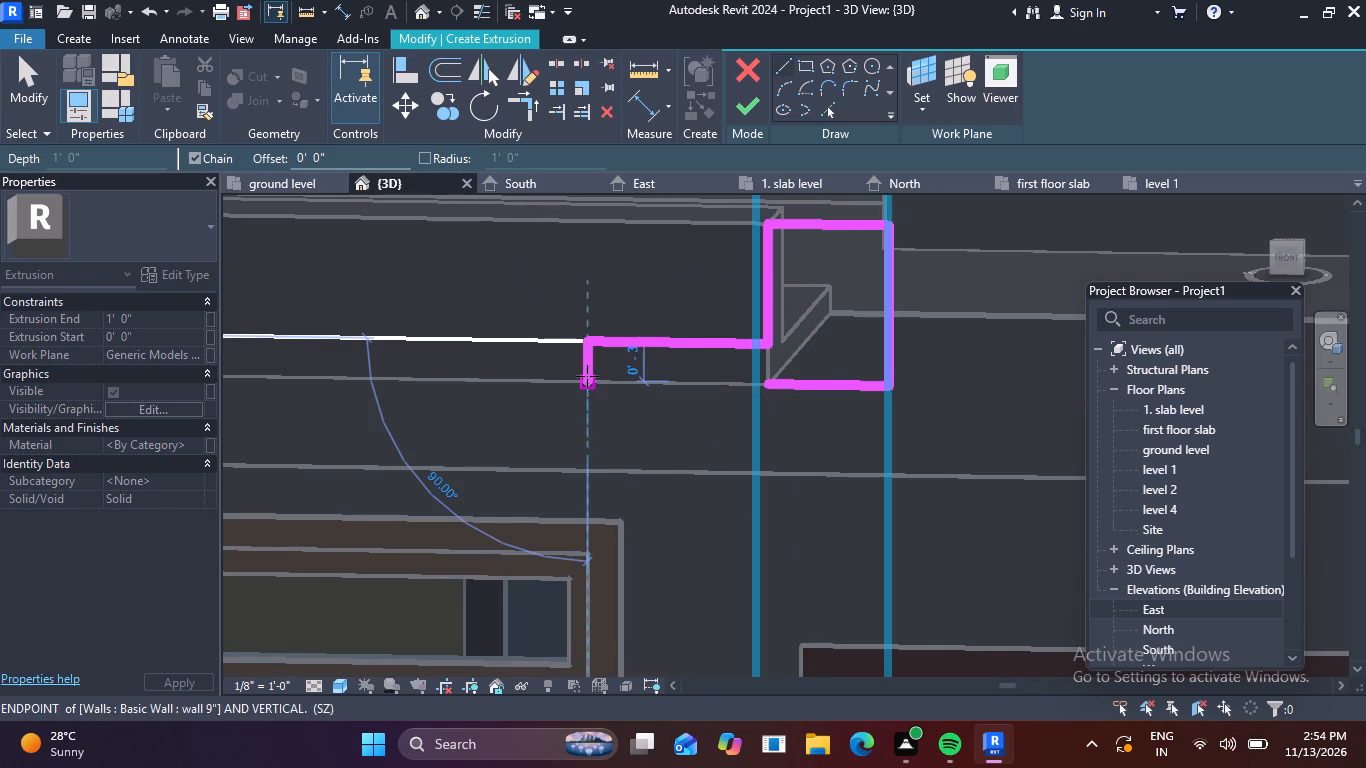
pyautogui.click(587, 376)
pyautogui.click(766, 383)
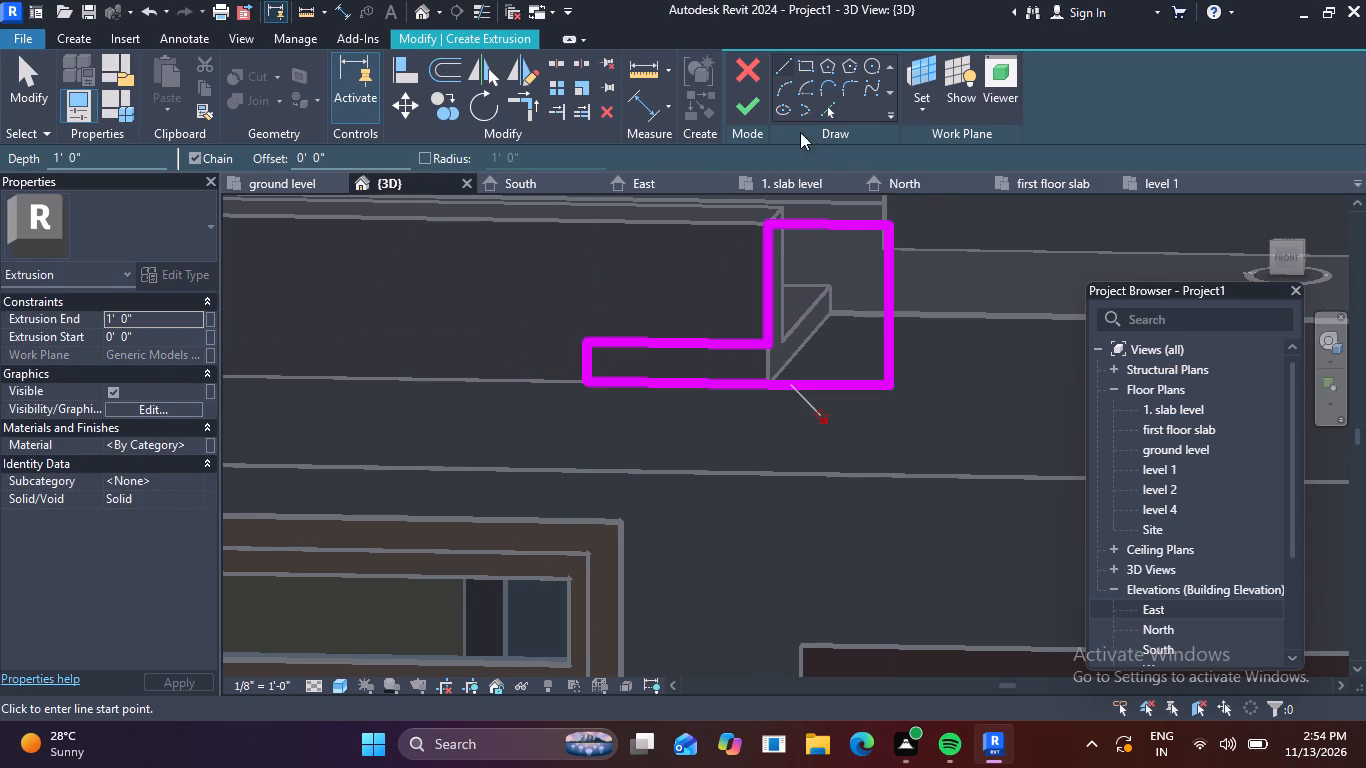
pyautogui.click(748, 109)
# Stretch the extrusion back to a start of about -4' 1" and align its front end with the parapet's front face at 0'.
pyautogui.scroll(-4, 918, 382)
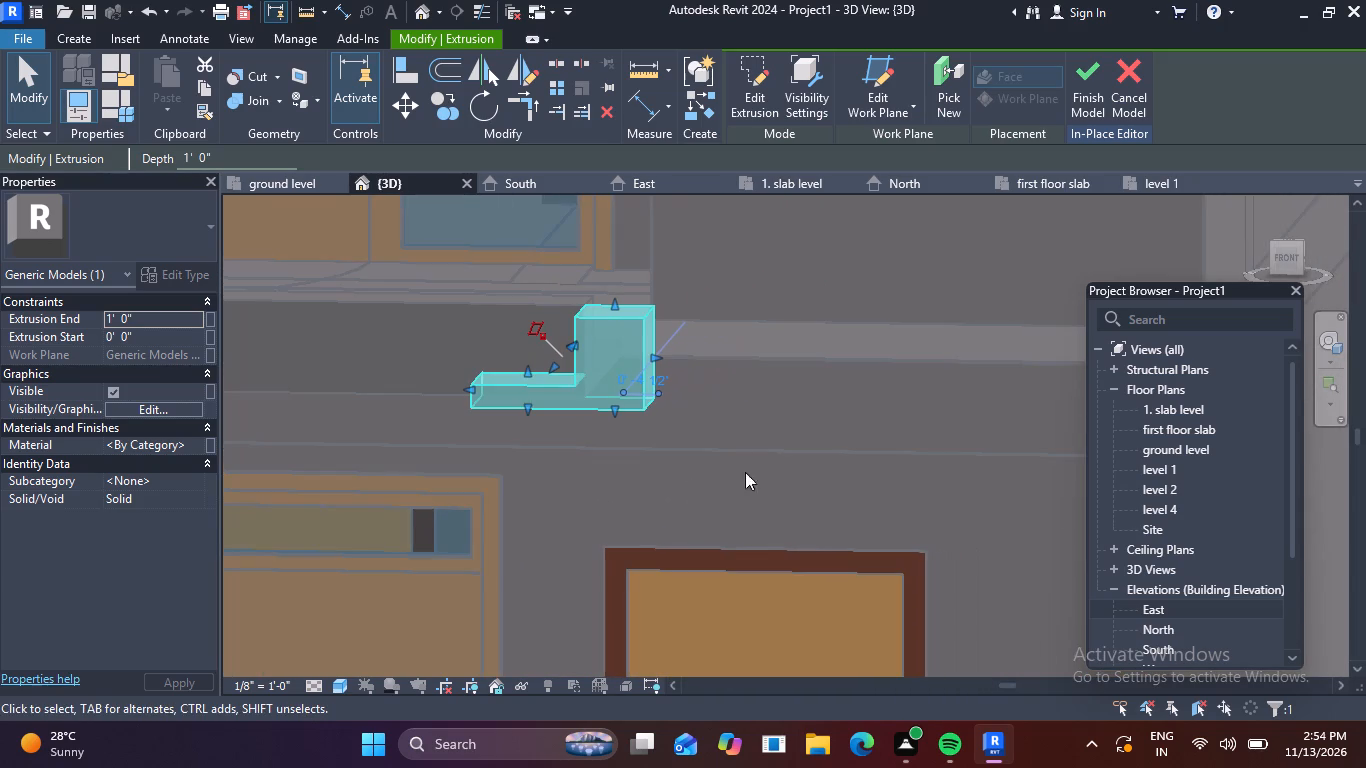
pyautogui.keyDown('shift'); pyautogui.moveTo(828, 504); pyautogui.dragTo(627, 524, button='middle'); pyautogui.keyUp('shift')
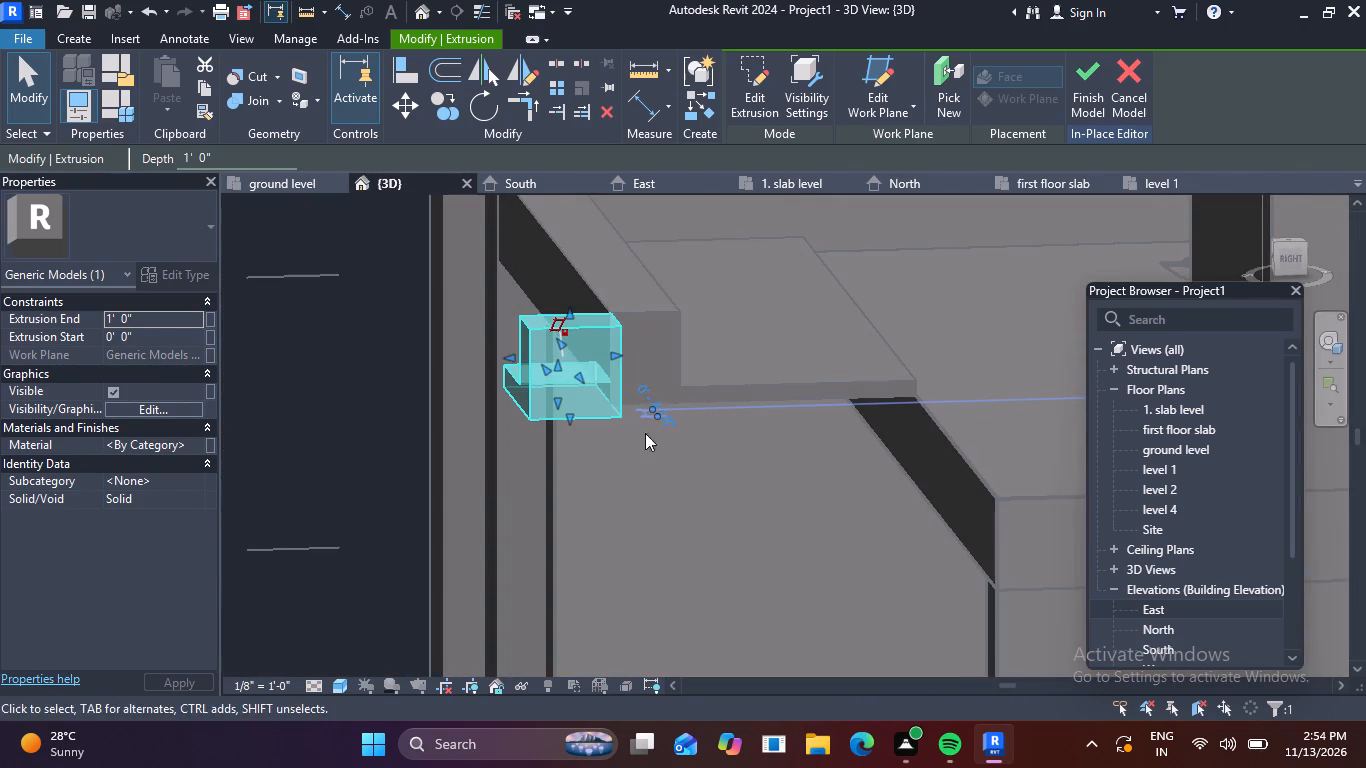
pyautogui.moveTo(616, 355); pyautogui.dragTo(955, 316)
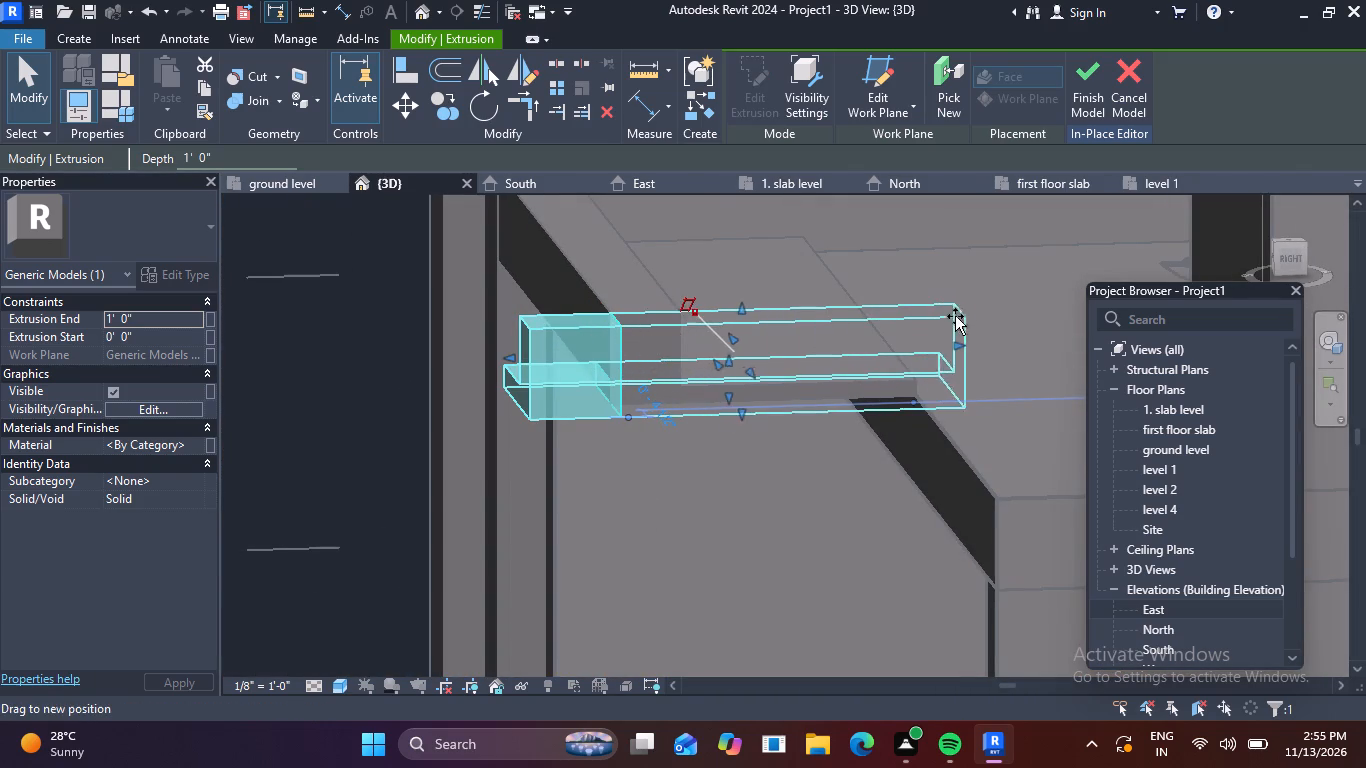
pyautogui.moveTo(955, 316); pyautogui.dragTo(980, 311)
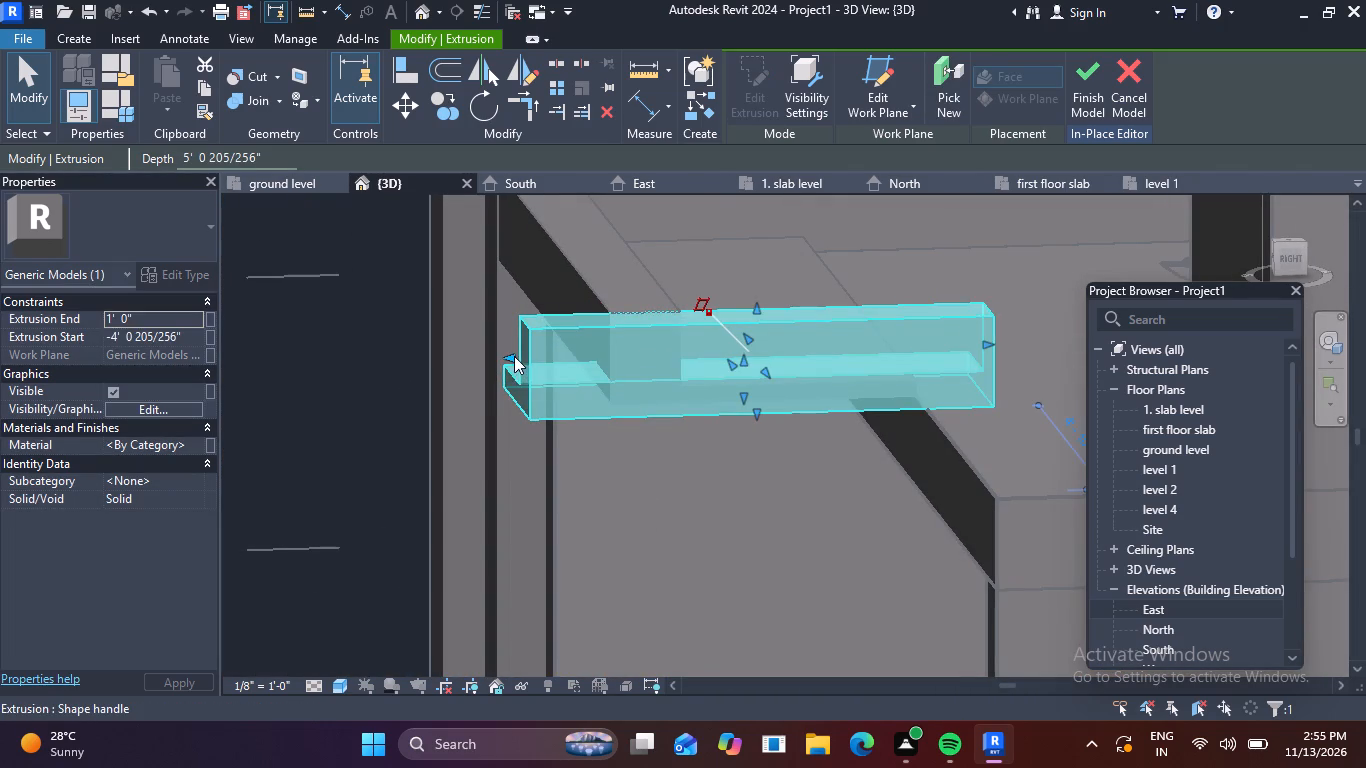
pyautogui.moveTo(509, 356); pyautogui.dragTo(614, 350)
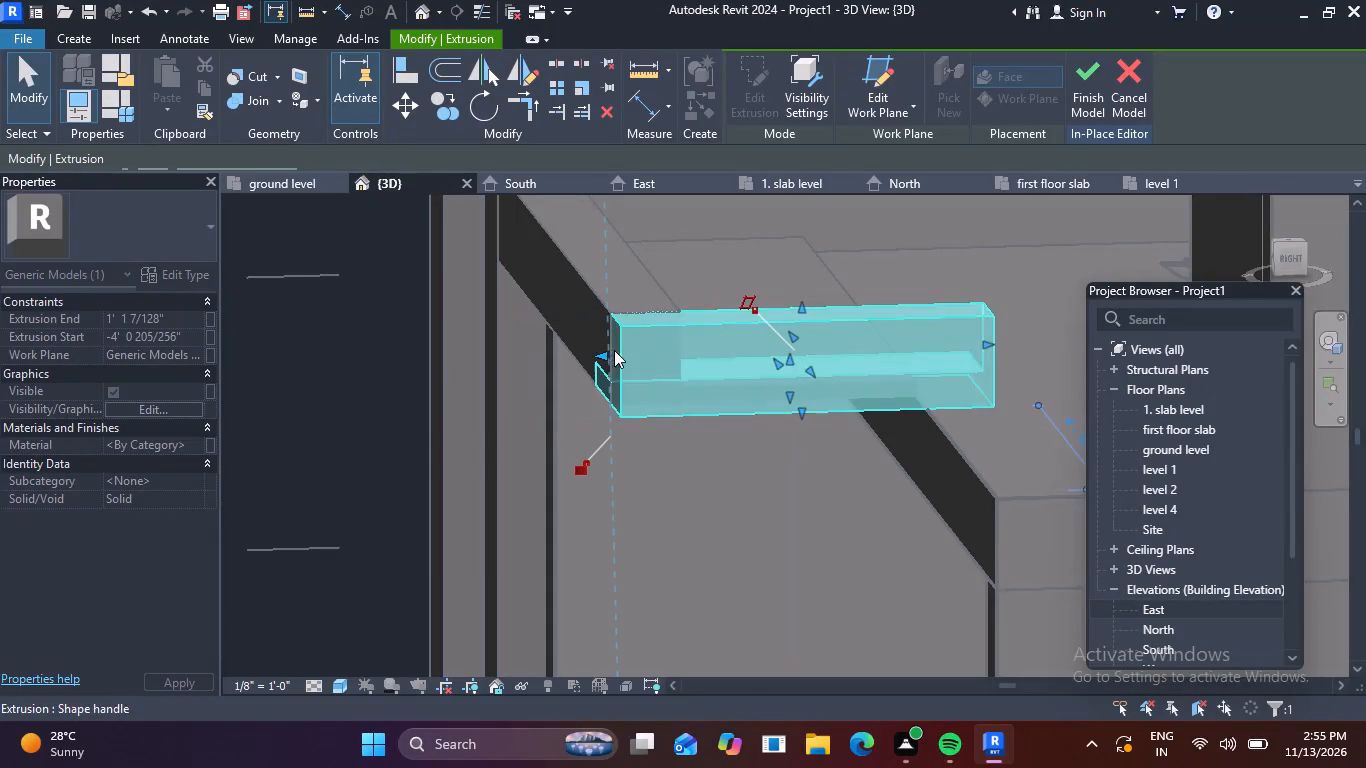
# Extend the extrusion's back end to the wall, for a depth of 6' 4".
pyautogui.scroll(-1, 634, 455)
pyautogui.keyDown('shift'); pyautogui.moveTo(516, 517); pyautogui.dragTo(693, 496, button='middle'); pyautogui.keyUp('shift')
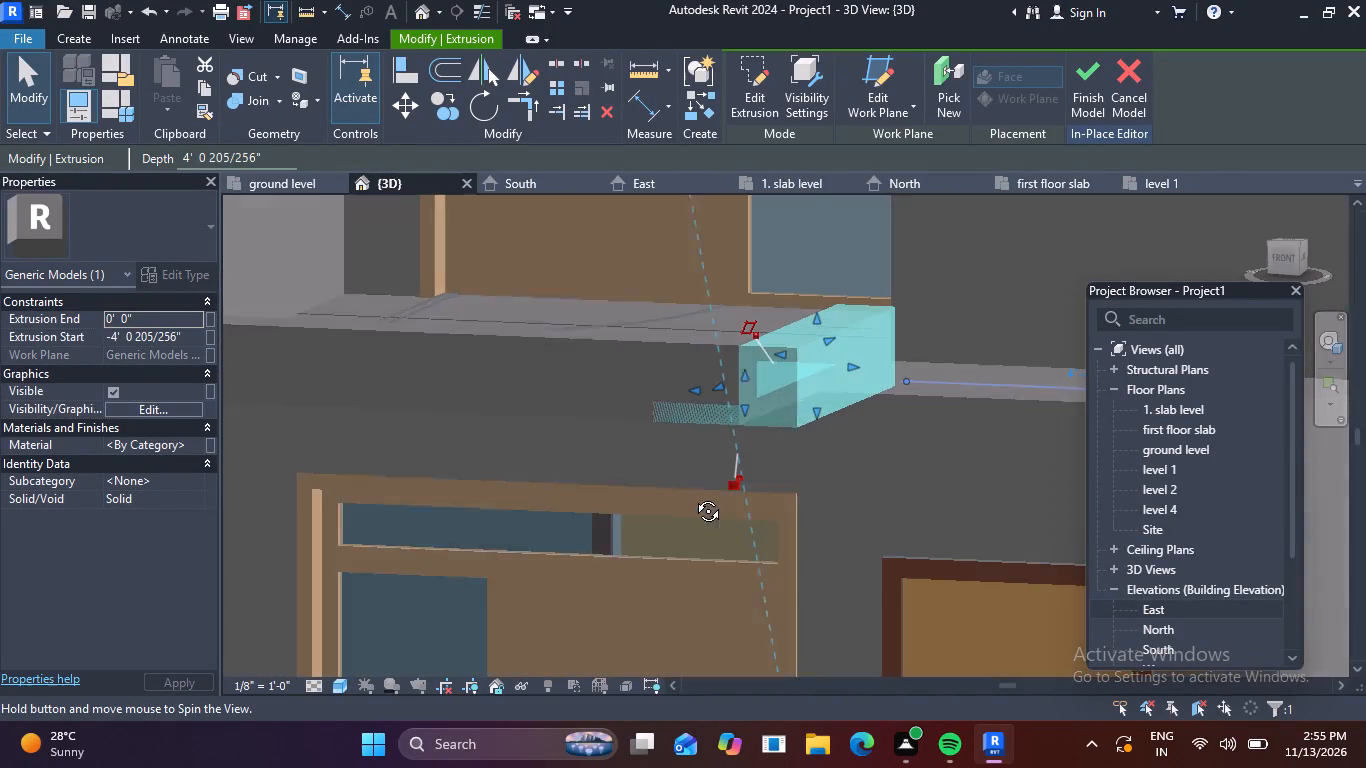
pyautogui.keyDown('shift'); pyautogui.moveTo(693, 496); pyautogui.dragTo(693, 495, button='middle'); pyautogui.keyUp('shift')
pyautogui.scroll(-1, 890, 505)
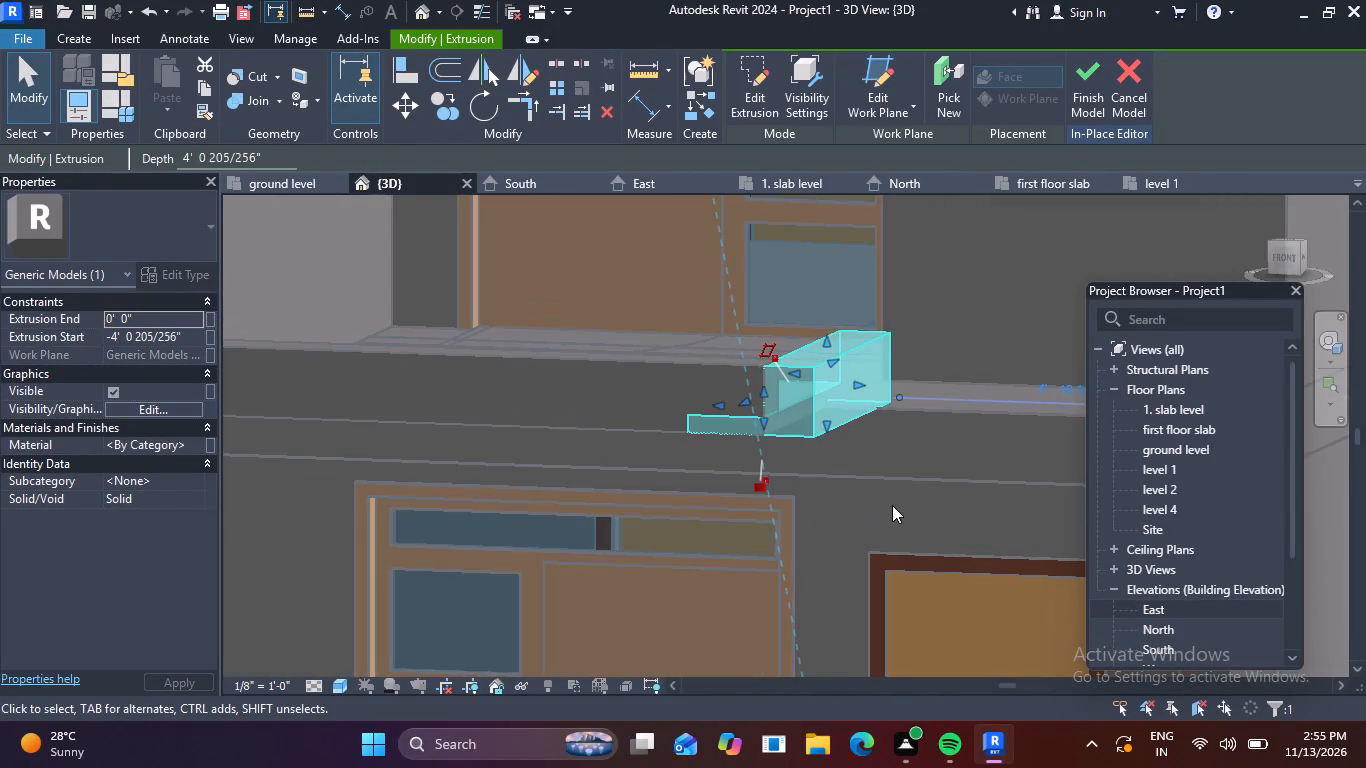
pyautogui.keyDown('shift'); pyautogui.moveTo(885, 505); pyautogui.dragTo(680, 513, button='middle'); pyautogui.keyUp('shift')
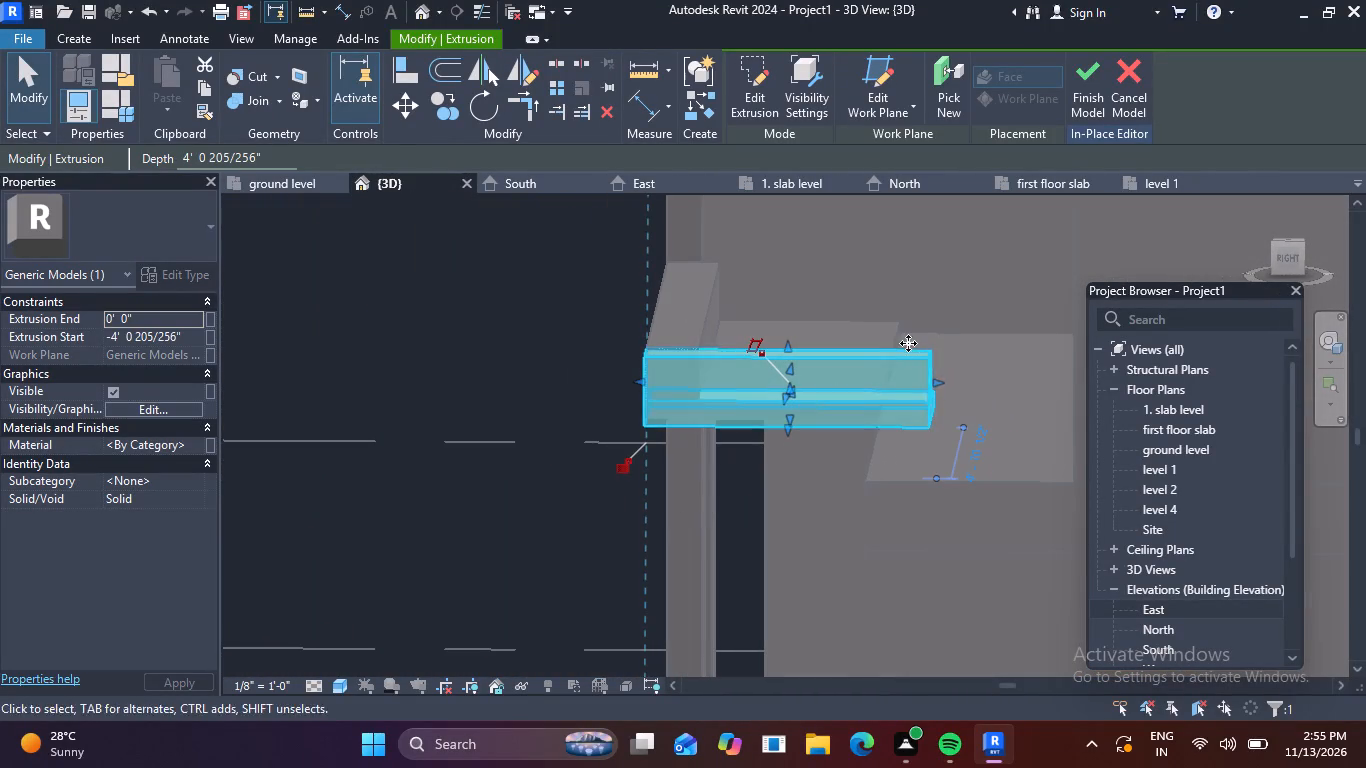
pyautogui.moveTo(981, 454); pyautogui.dragTo(897, 445, button='middle')
pyautogui.keyDown('shift'); pyautogui.moveTo(933, 460); pyautogui.dragTo(953, 464, button='middle'); pyautogui.keyUp('shift')
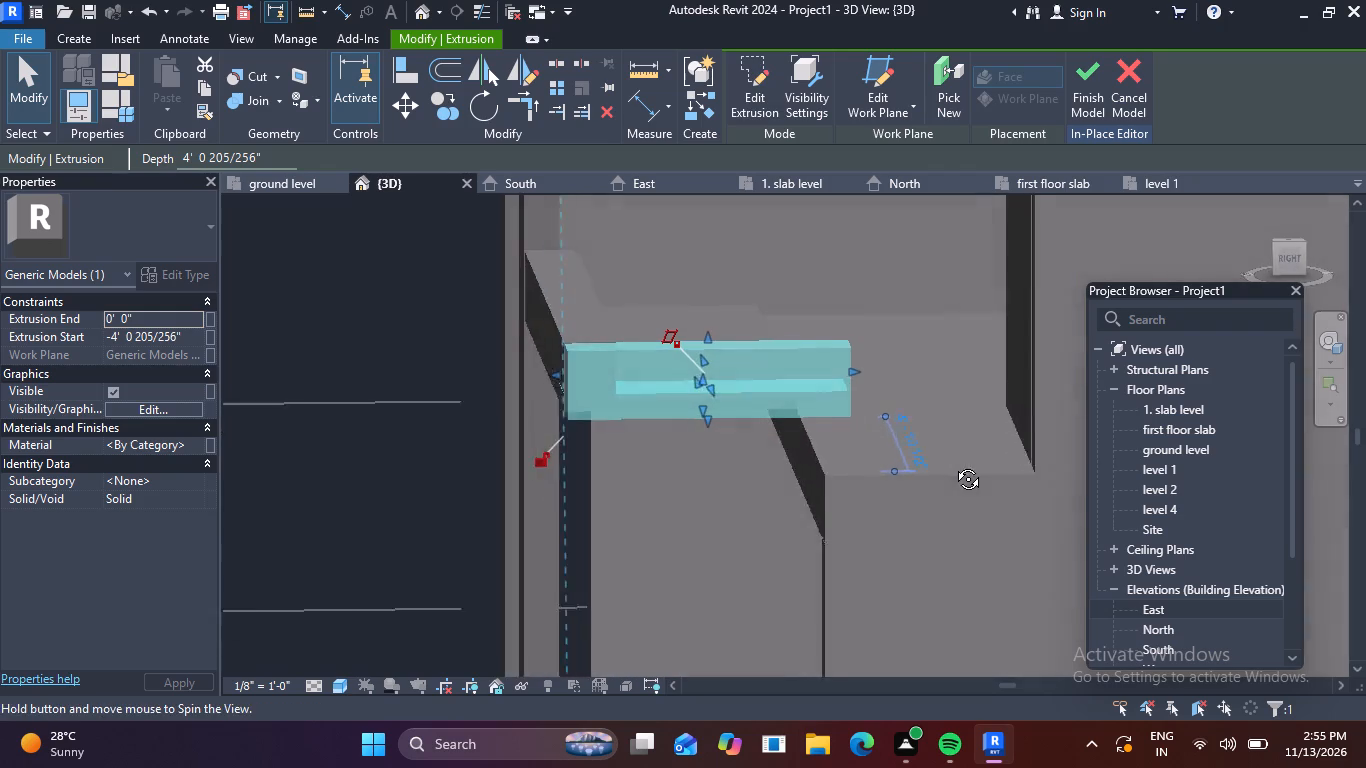
pyautogui.keyDown('shift'); pyautogui.moveTo(953, 464); pyautogui.dragTo(964, 464, button='middle'); pyautogui.keyUp('shift')
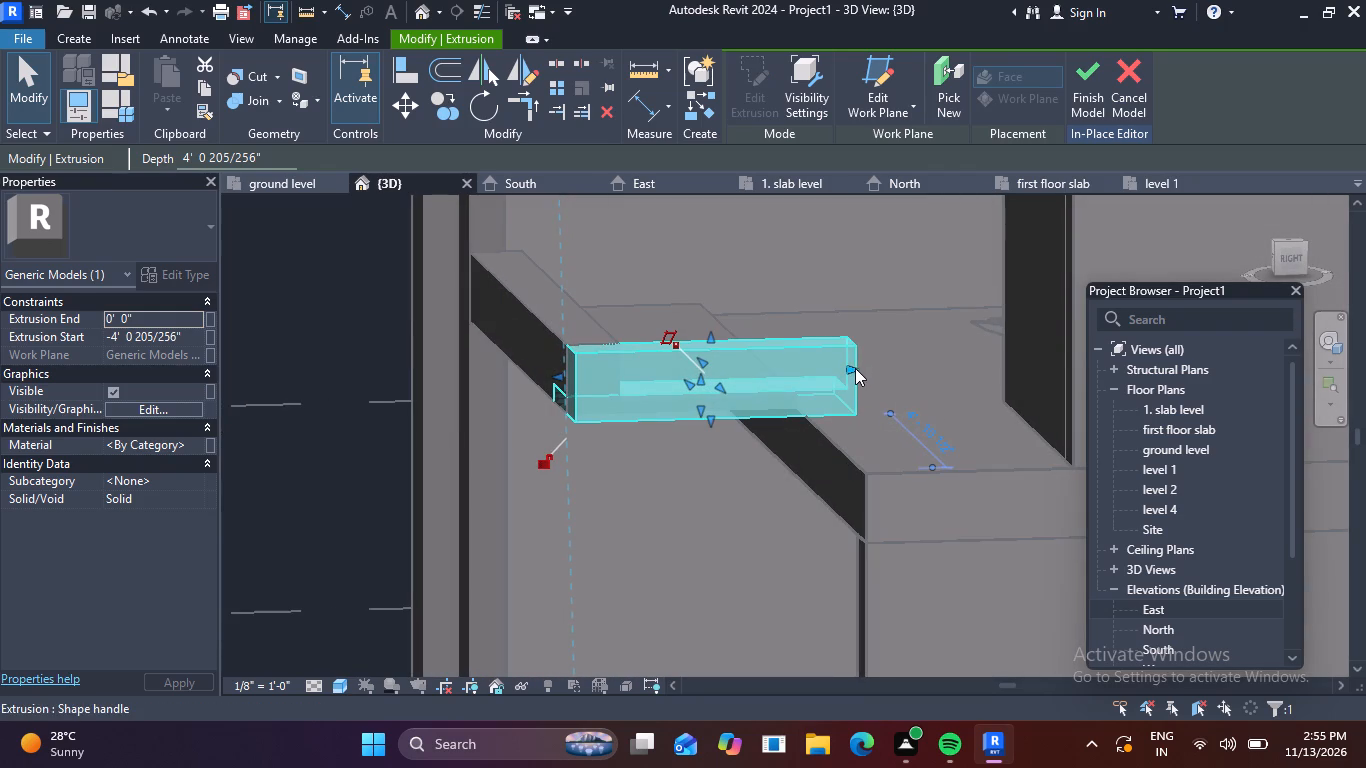
pyautogui.moveTo(855, 368); pyautogui.dragTo(1008, 352)
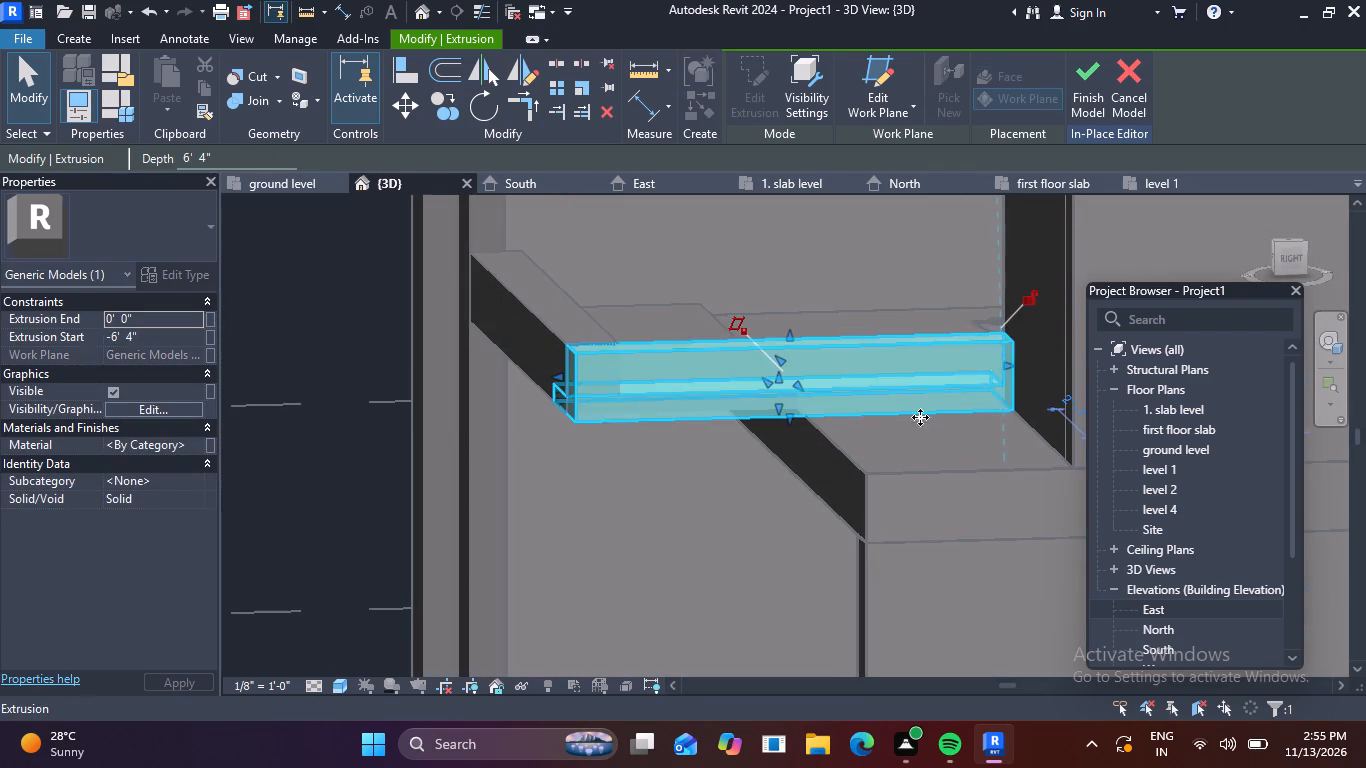
pyautogui.press('Escape')
# Finish the in-place model of the side return parapet.
pyautogui.scroll(-2, 754, 480)
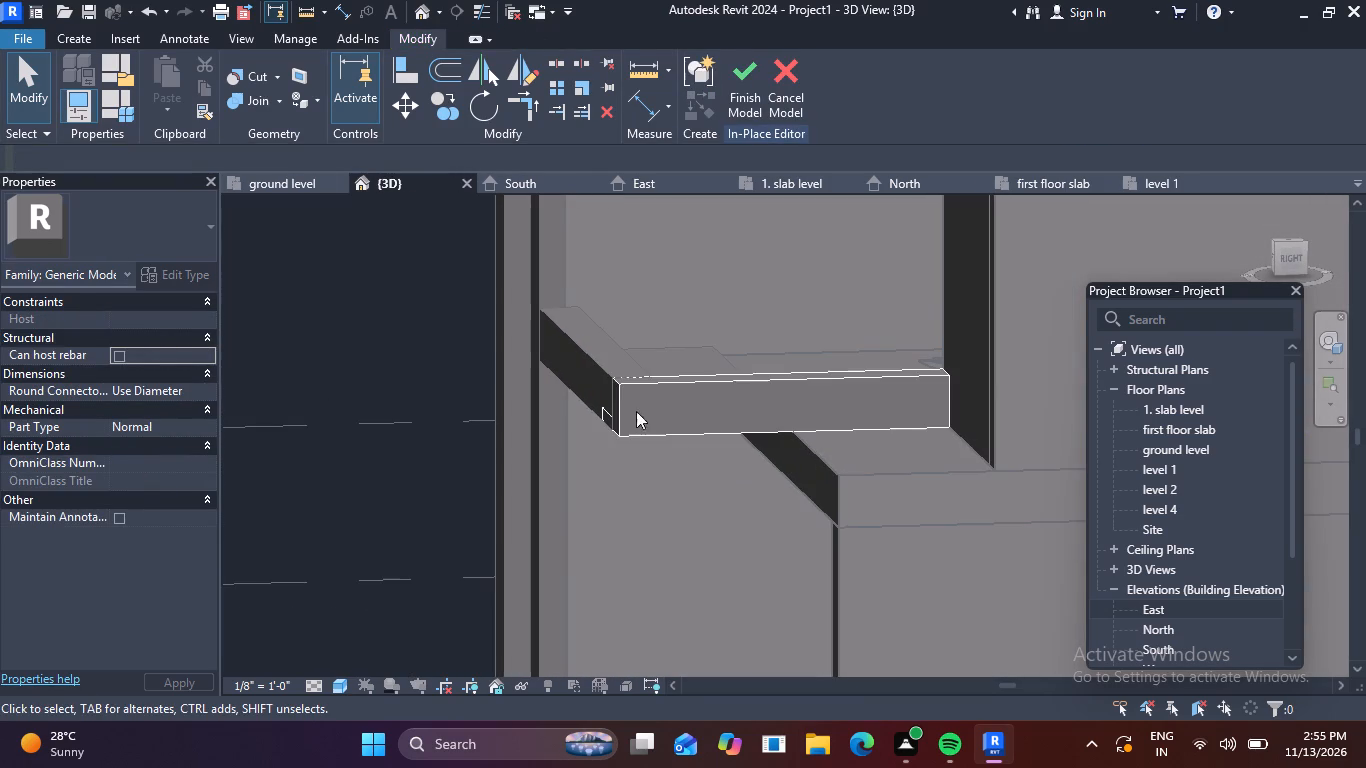
pyautogui.click(734, 94)
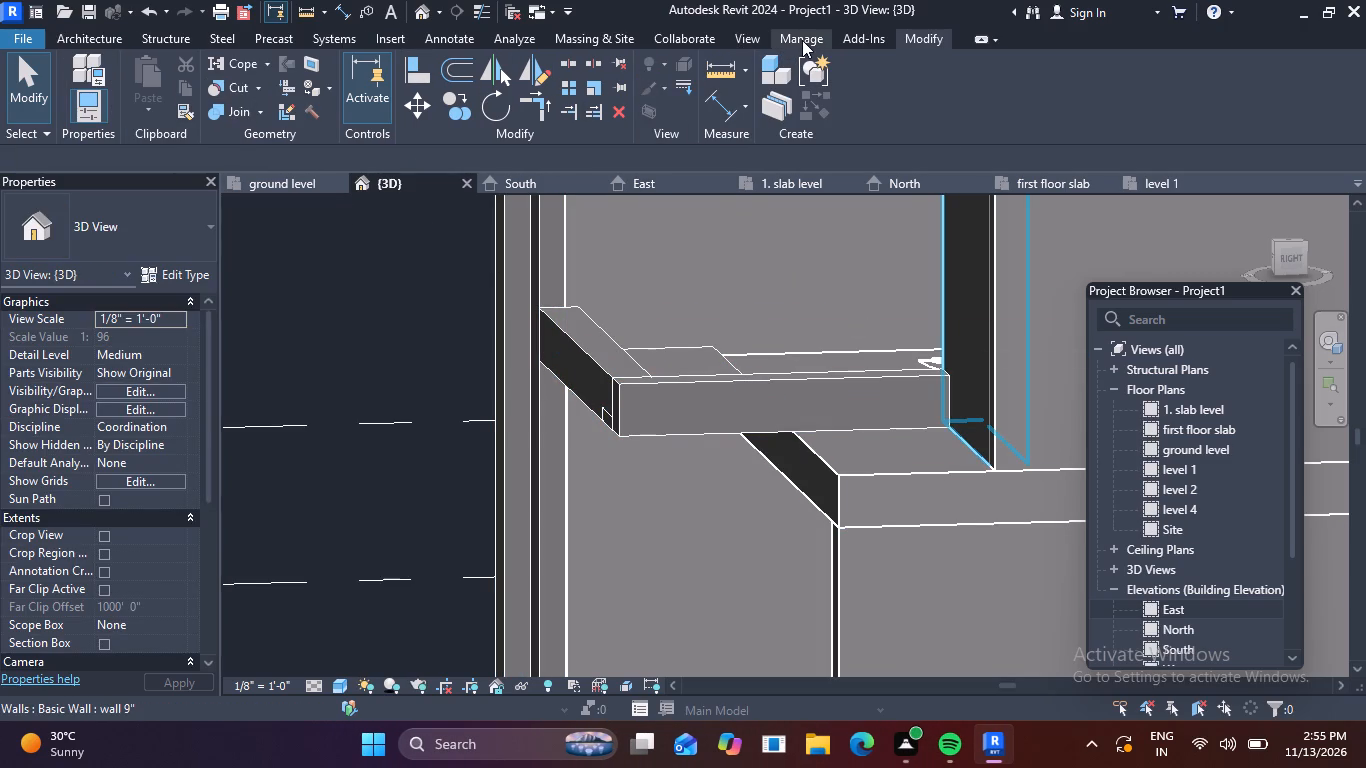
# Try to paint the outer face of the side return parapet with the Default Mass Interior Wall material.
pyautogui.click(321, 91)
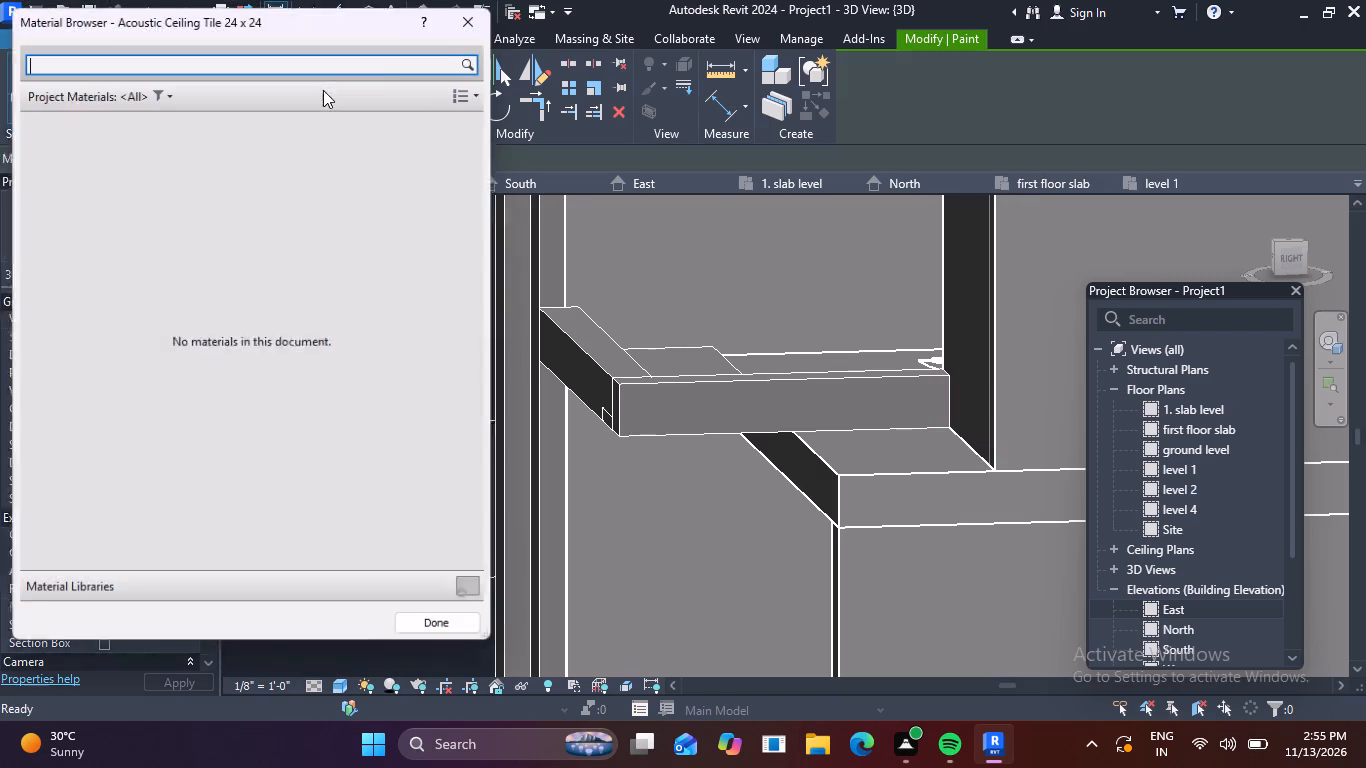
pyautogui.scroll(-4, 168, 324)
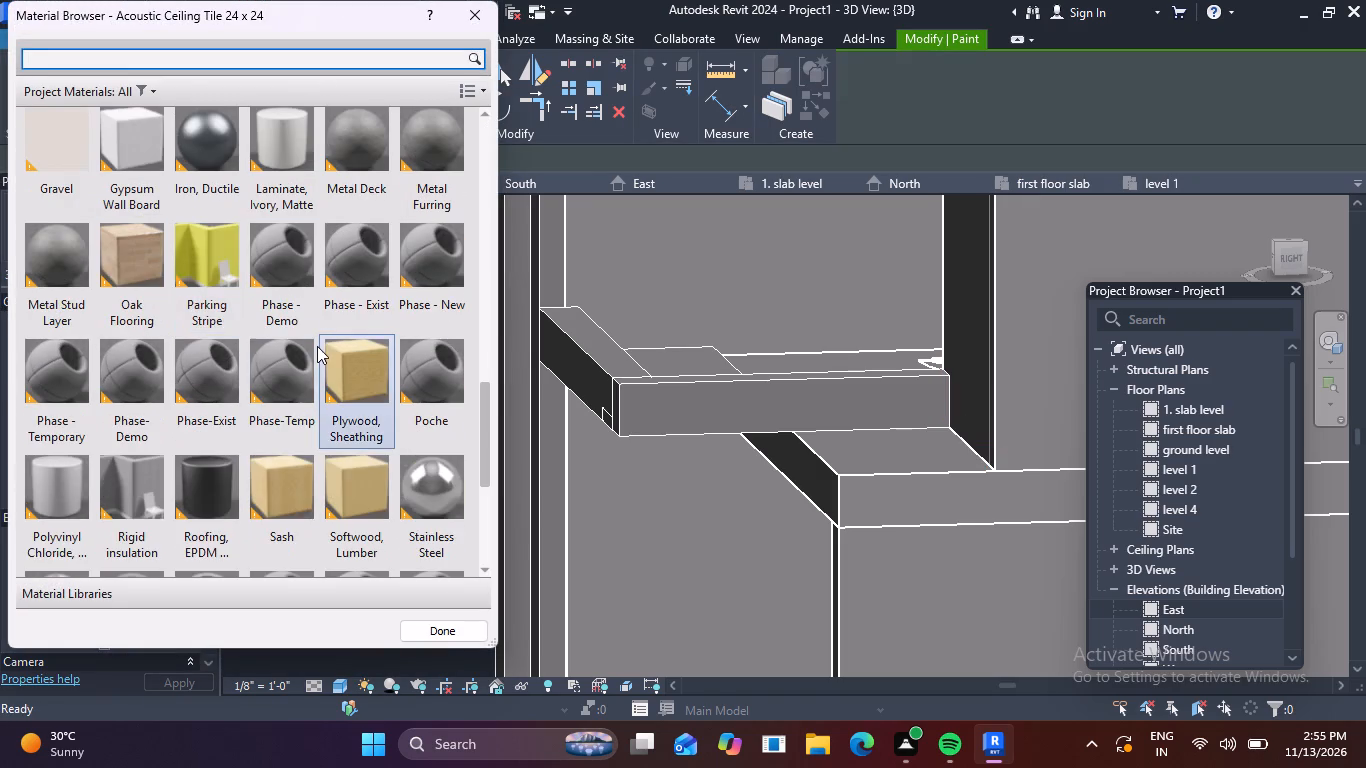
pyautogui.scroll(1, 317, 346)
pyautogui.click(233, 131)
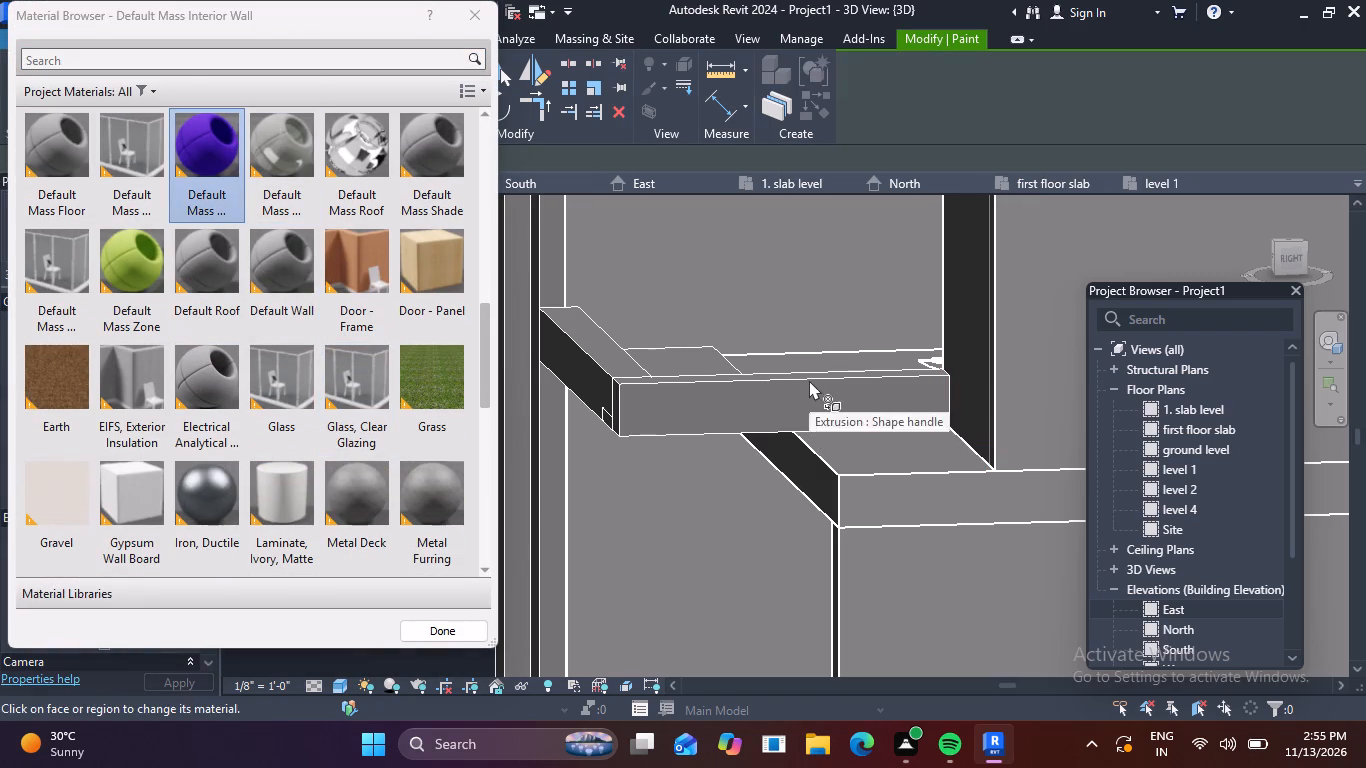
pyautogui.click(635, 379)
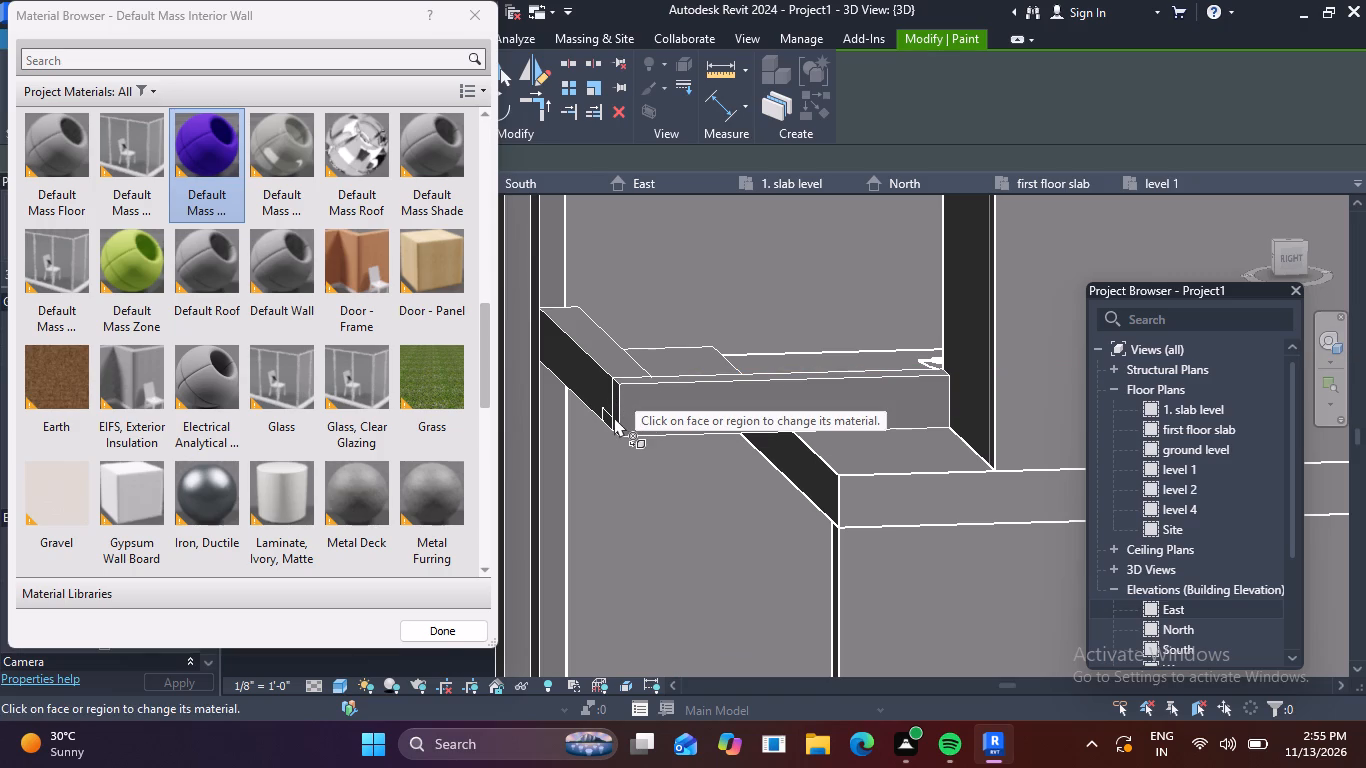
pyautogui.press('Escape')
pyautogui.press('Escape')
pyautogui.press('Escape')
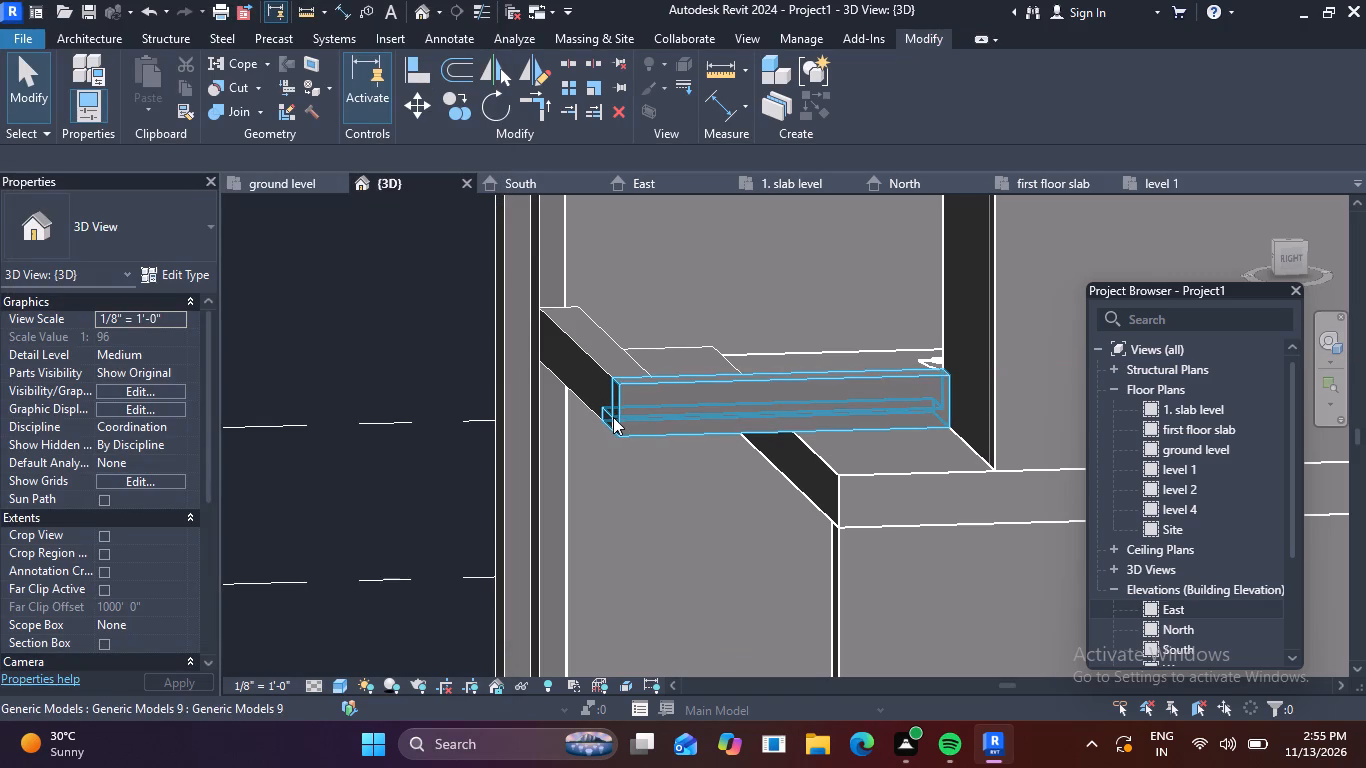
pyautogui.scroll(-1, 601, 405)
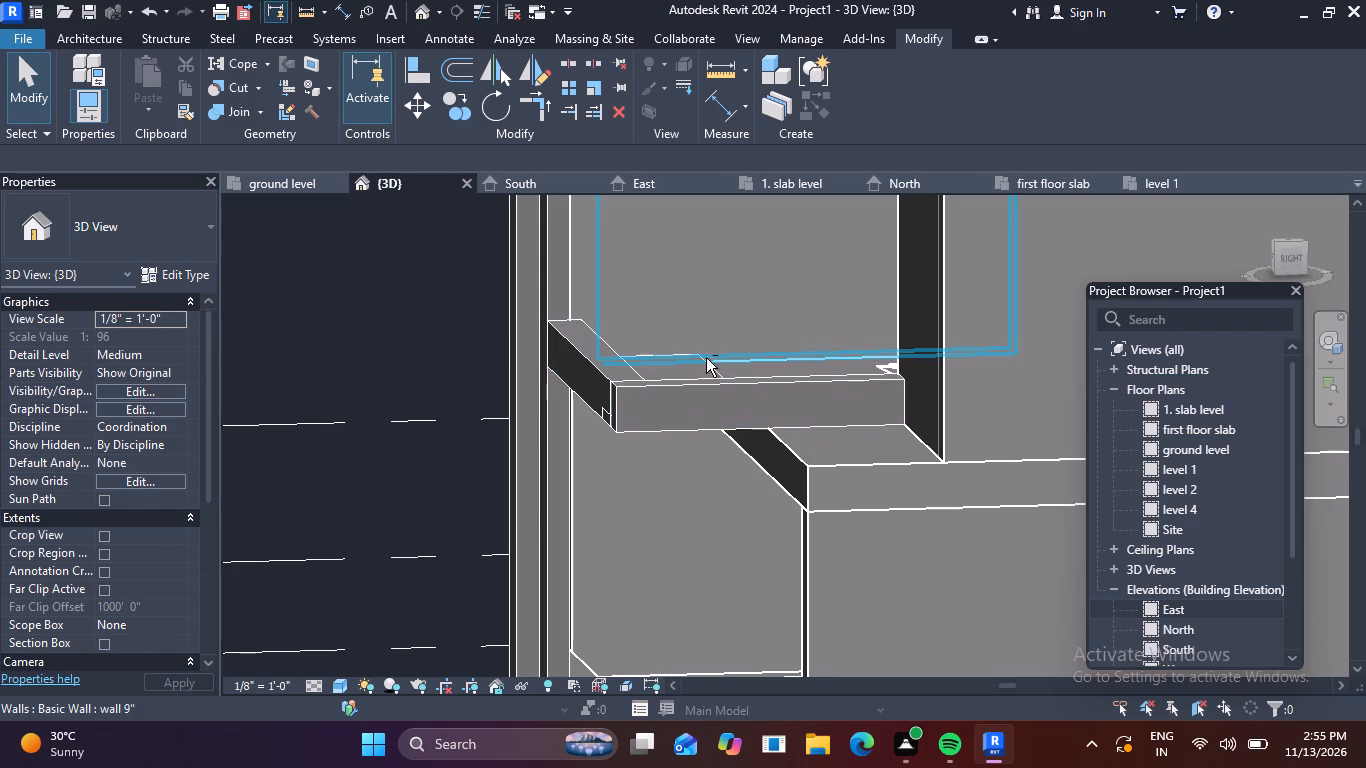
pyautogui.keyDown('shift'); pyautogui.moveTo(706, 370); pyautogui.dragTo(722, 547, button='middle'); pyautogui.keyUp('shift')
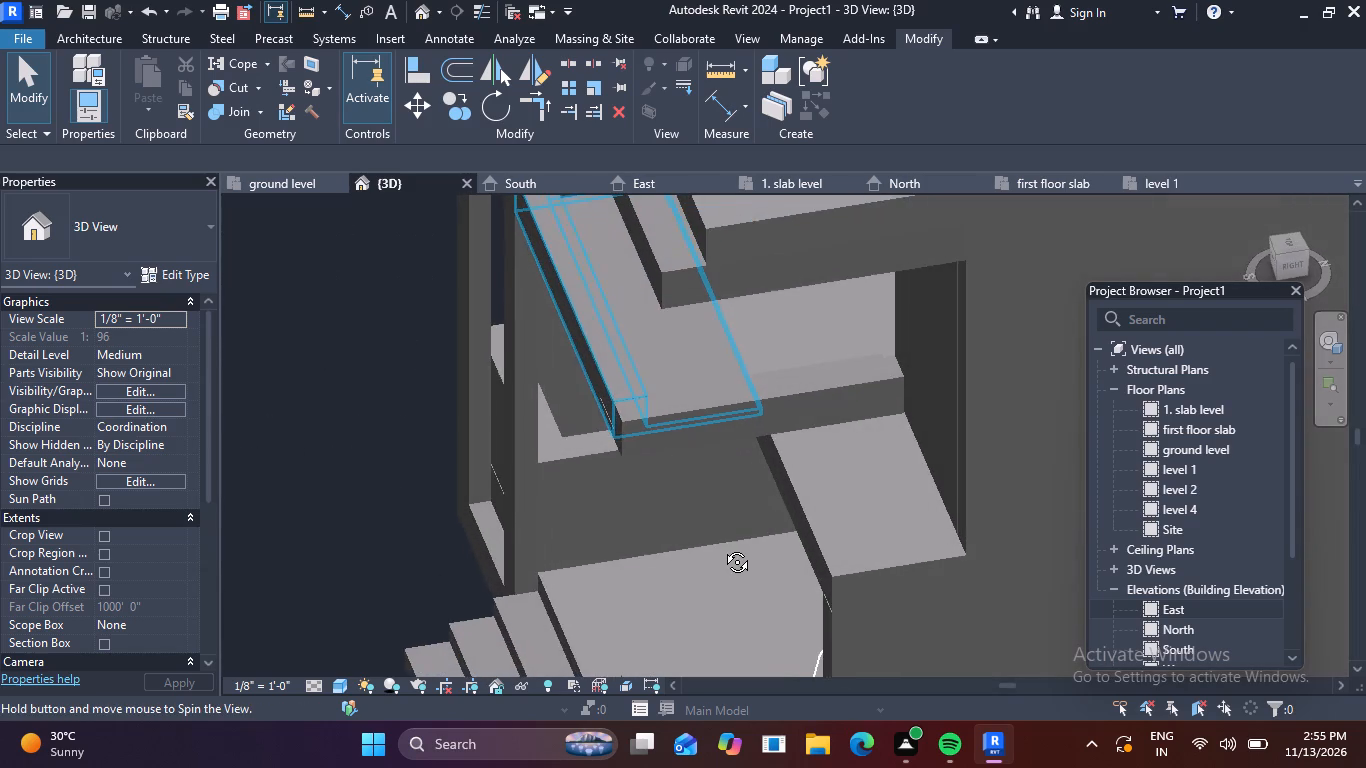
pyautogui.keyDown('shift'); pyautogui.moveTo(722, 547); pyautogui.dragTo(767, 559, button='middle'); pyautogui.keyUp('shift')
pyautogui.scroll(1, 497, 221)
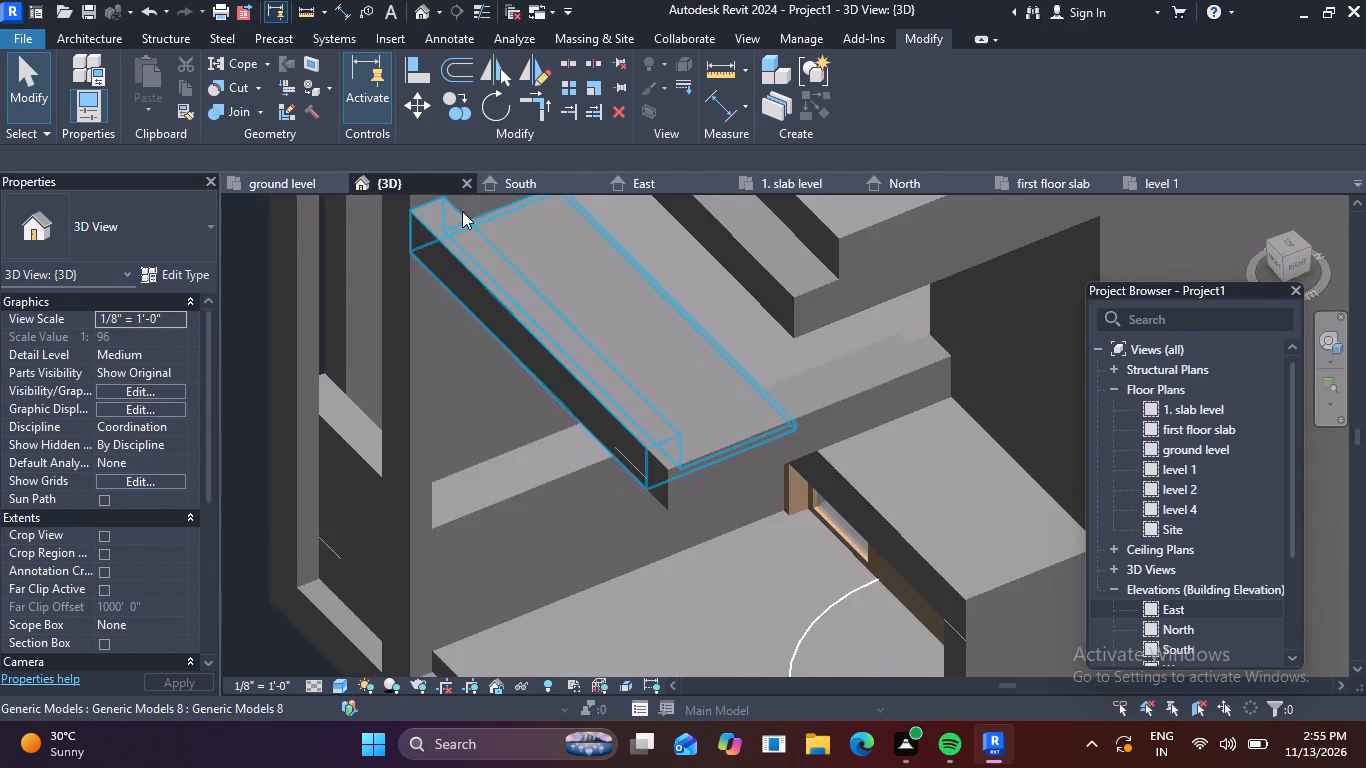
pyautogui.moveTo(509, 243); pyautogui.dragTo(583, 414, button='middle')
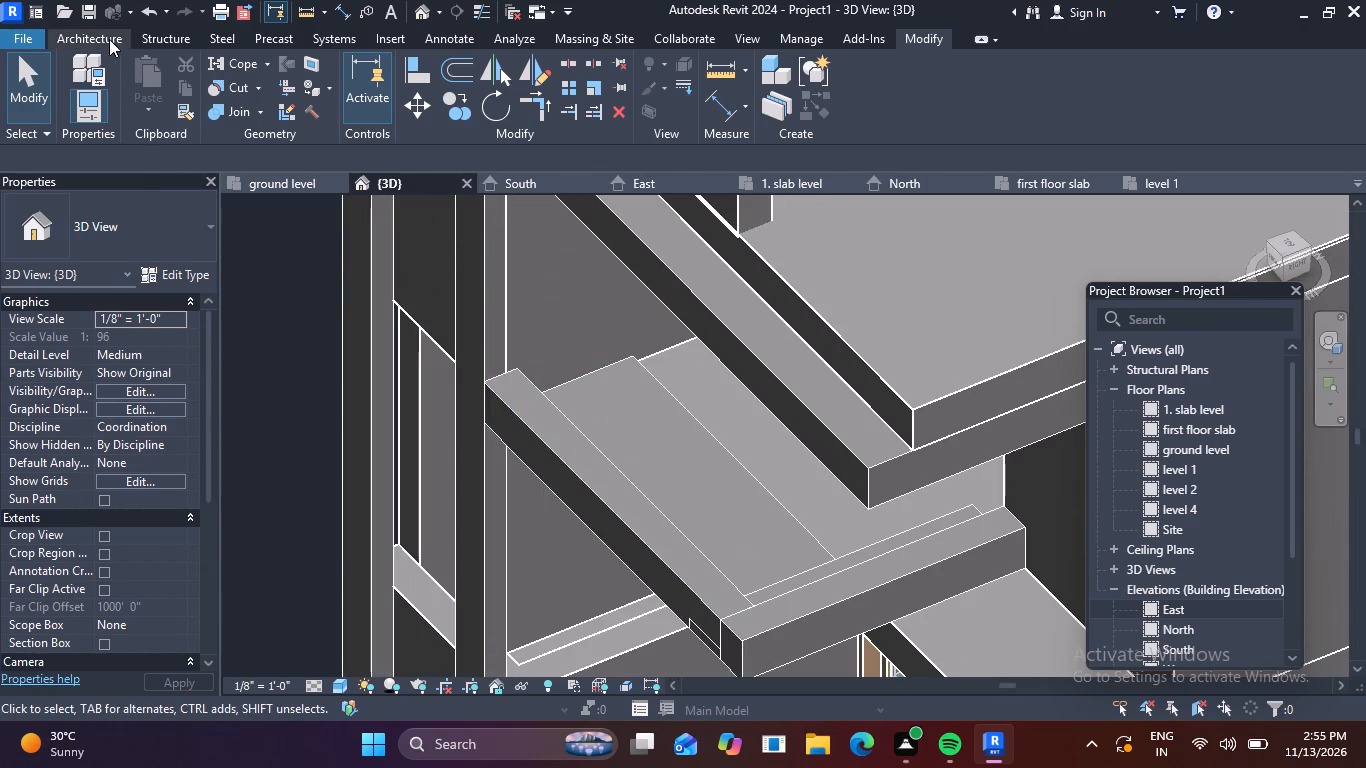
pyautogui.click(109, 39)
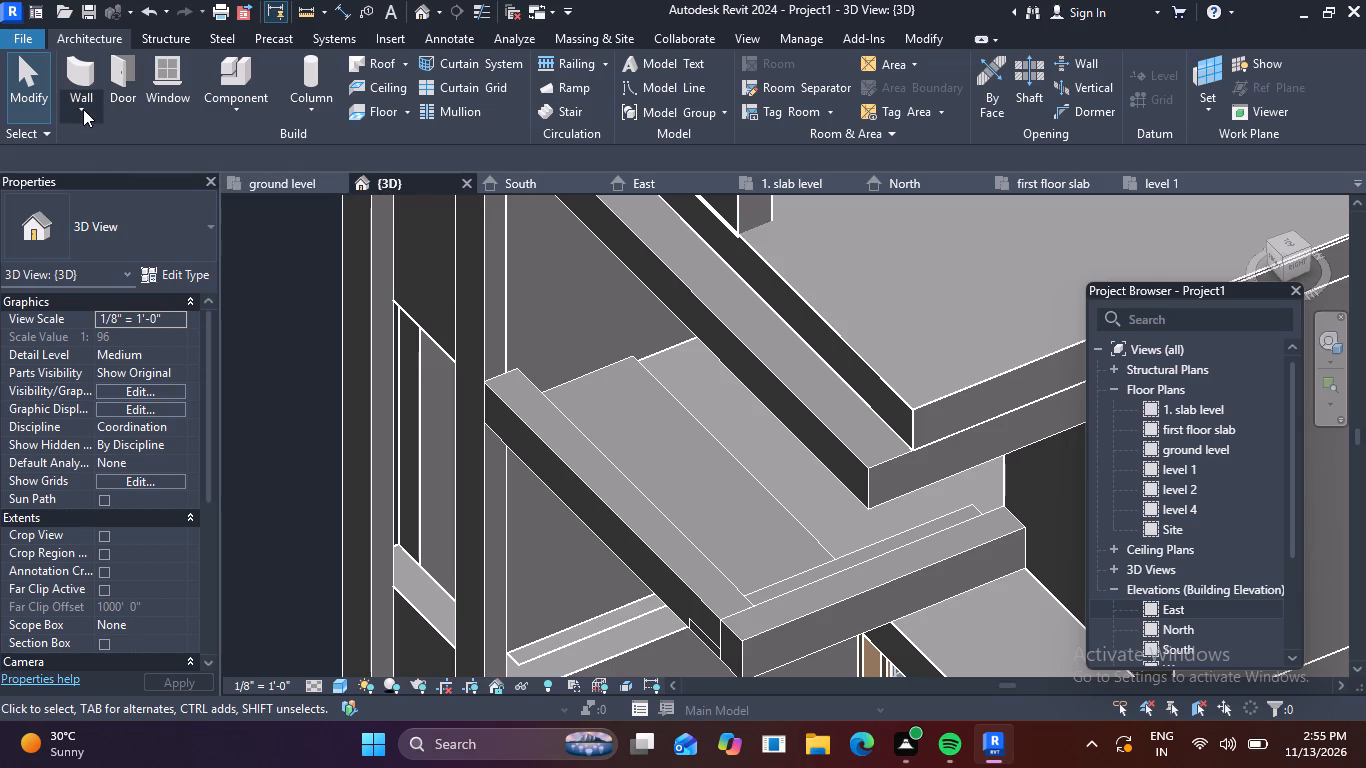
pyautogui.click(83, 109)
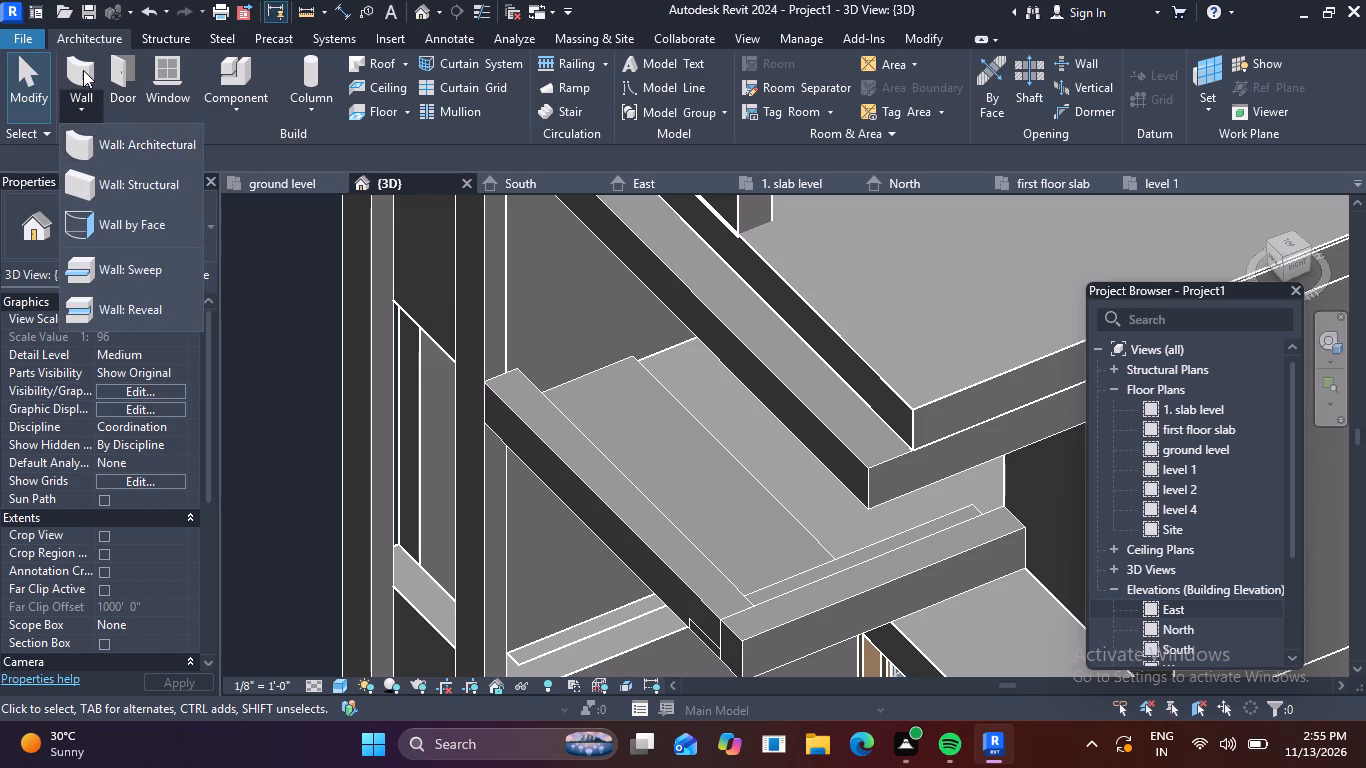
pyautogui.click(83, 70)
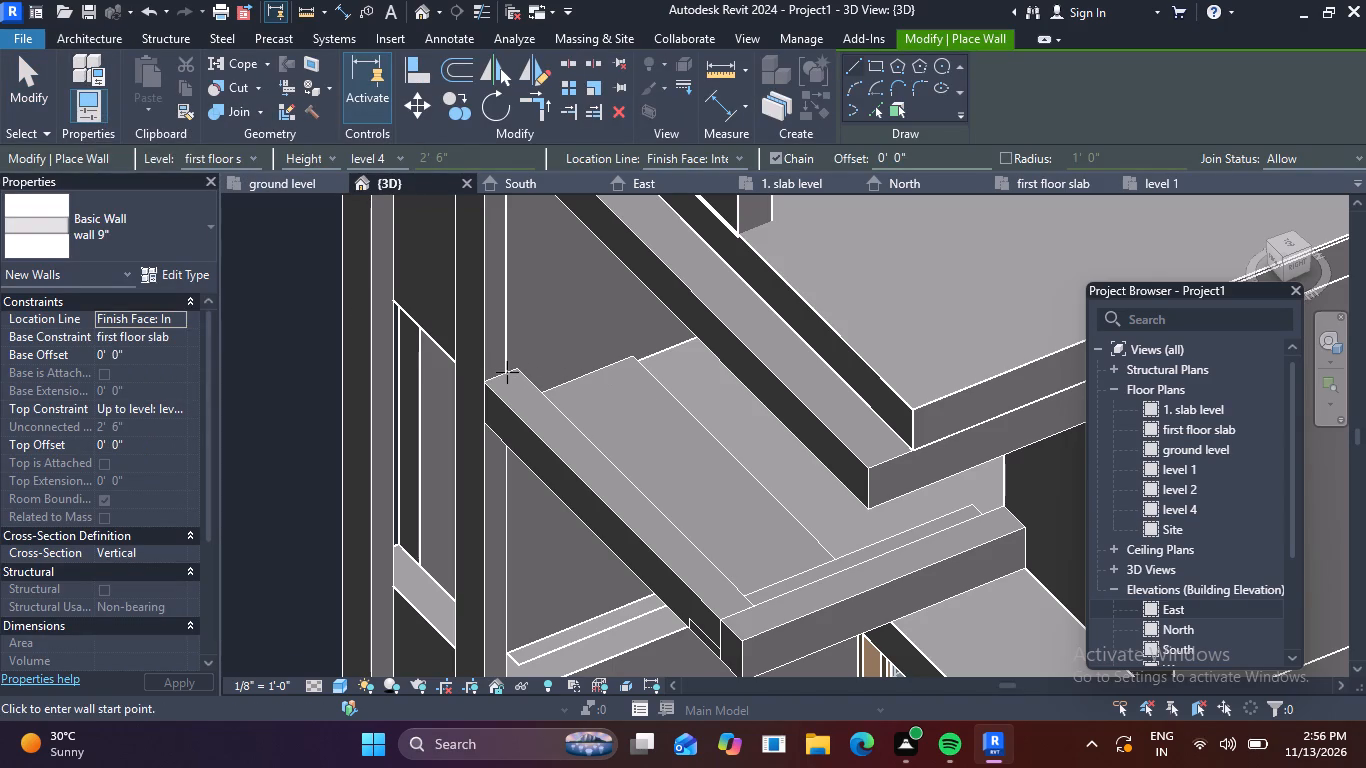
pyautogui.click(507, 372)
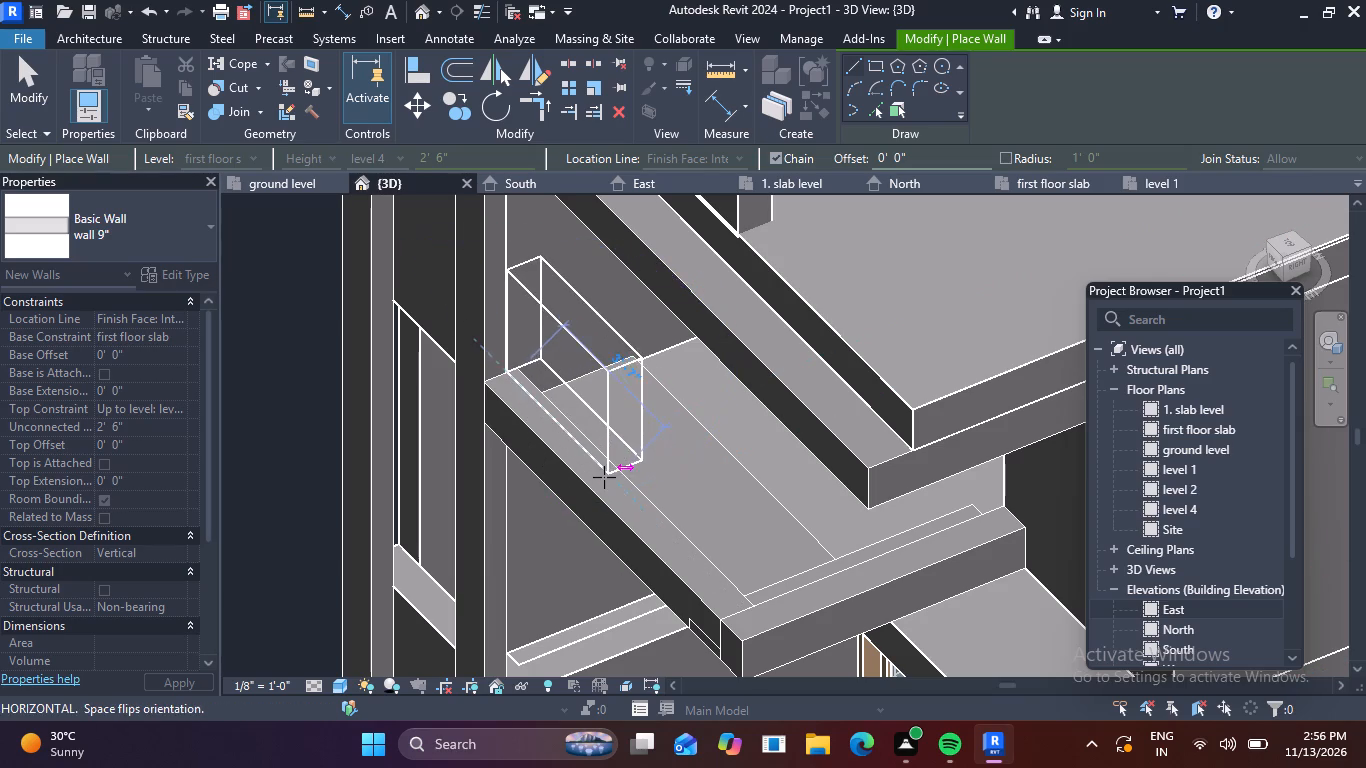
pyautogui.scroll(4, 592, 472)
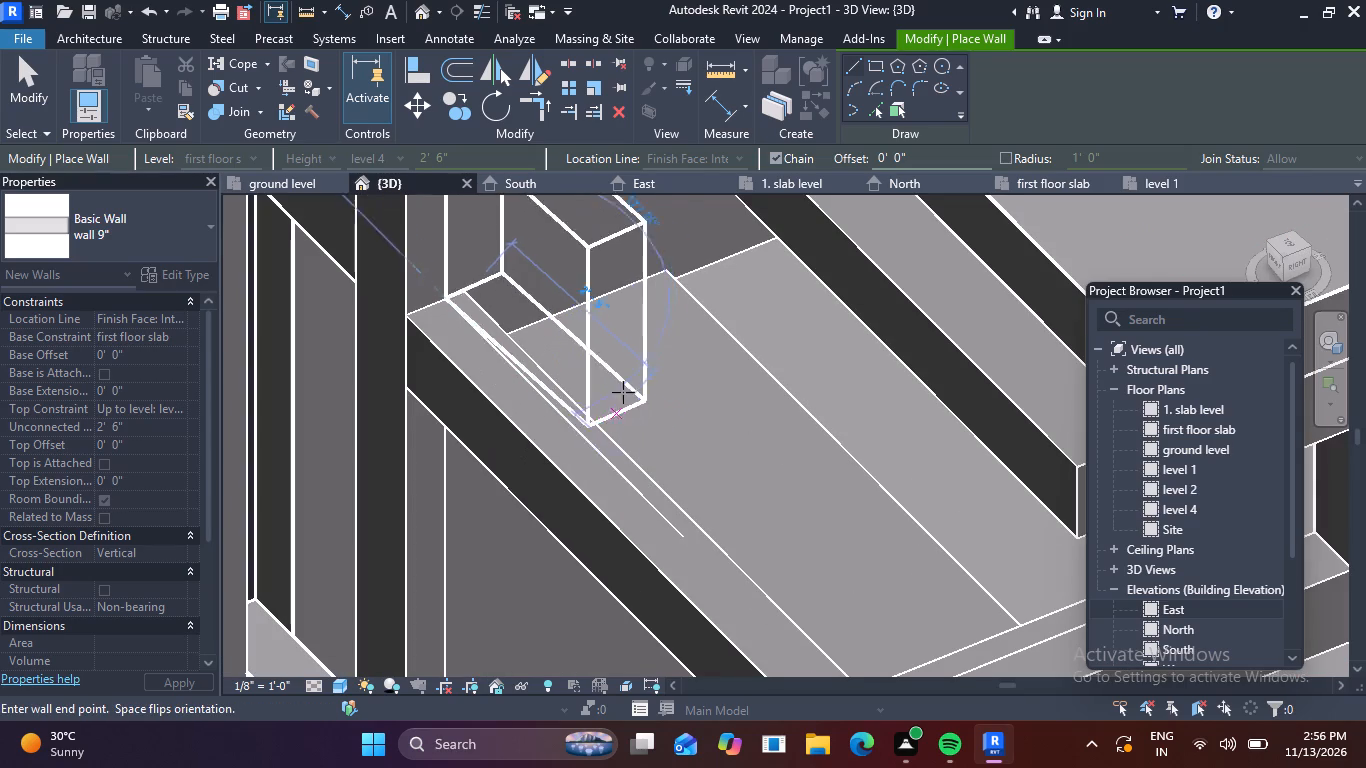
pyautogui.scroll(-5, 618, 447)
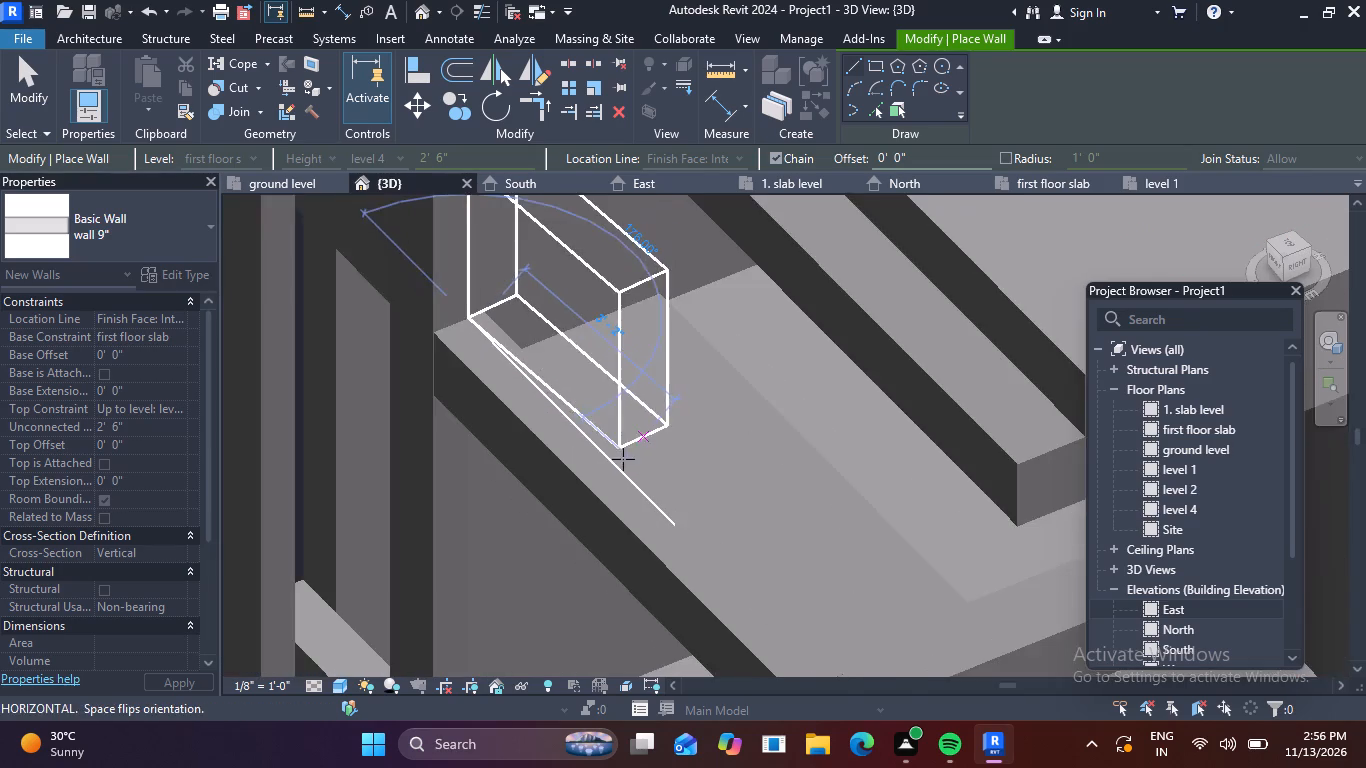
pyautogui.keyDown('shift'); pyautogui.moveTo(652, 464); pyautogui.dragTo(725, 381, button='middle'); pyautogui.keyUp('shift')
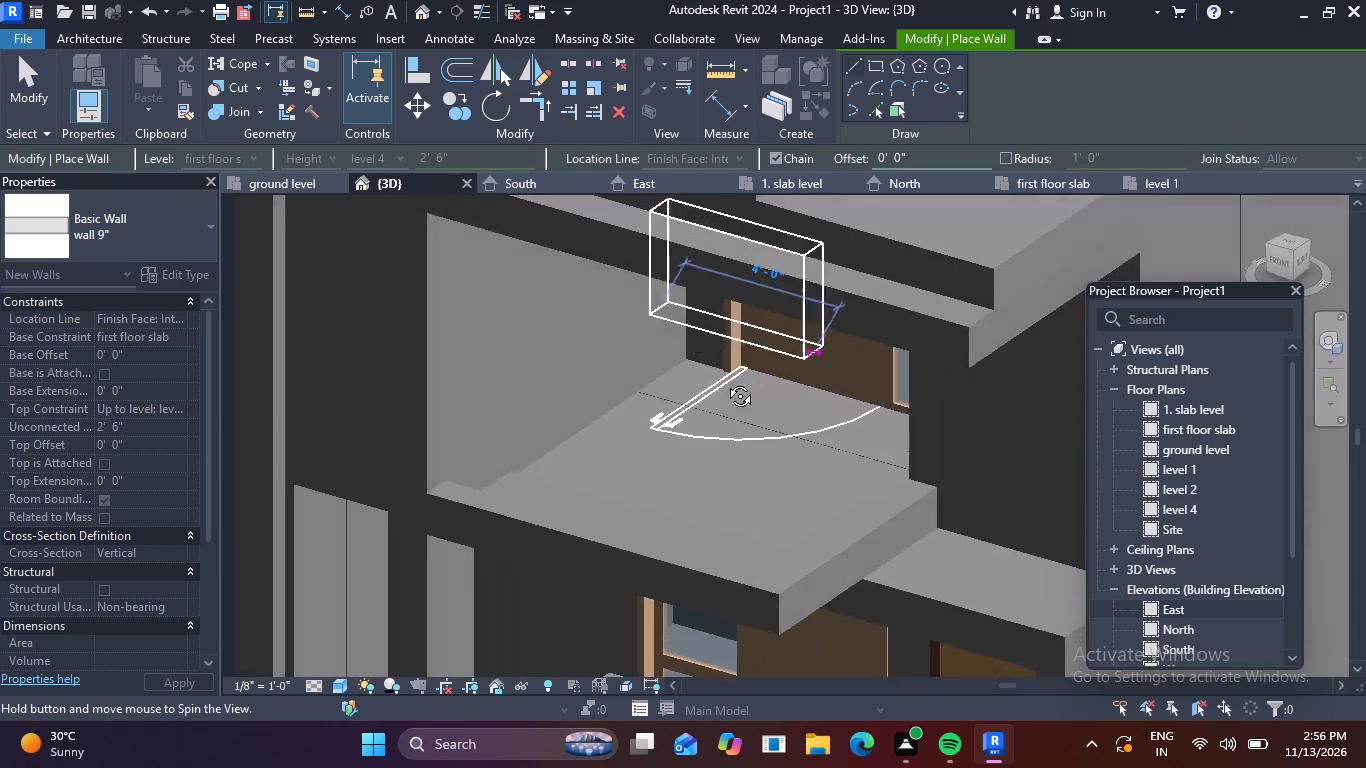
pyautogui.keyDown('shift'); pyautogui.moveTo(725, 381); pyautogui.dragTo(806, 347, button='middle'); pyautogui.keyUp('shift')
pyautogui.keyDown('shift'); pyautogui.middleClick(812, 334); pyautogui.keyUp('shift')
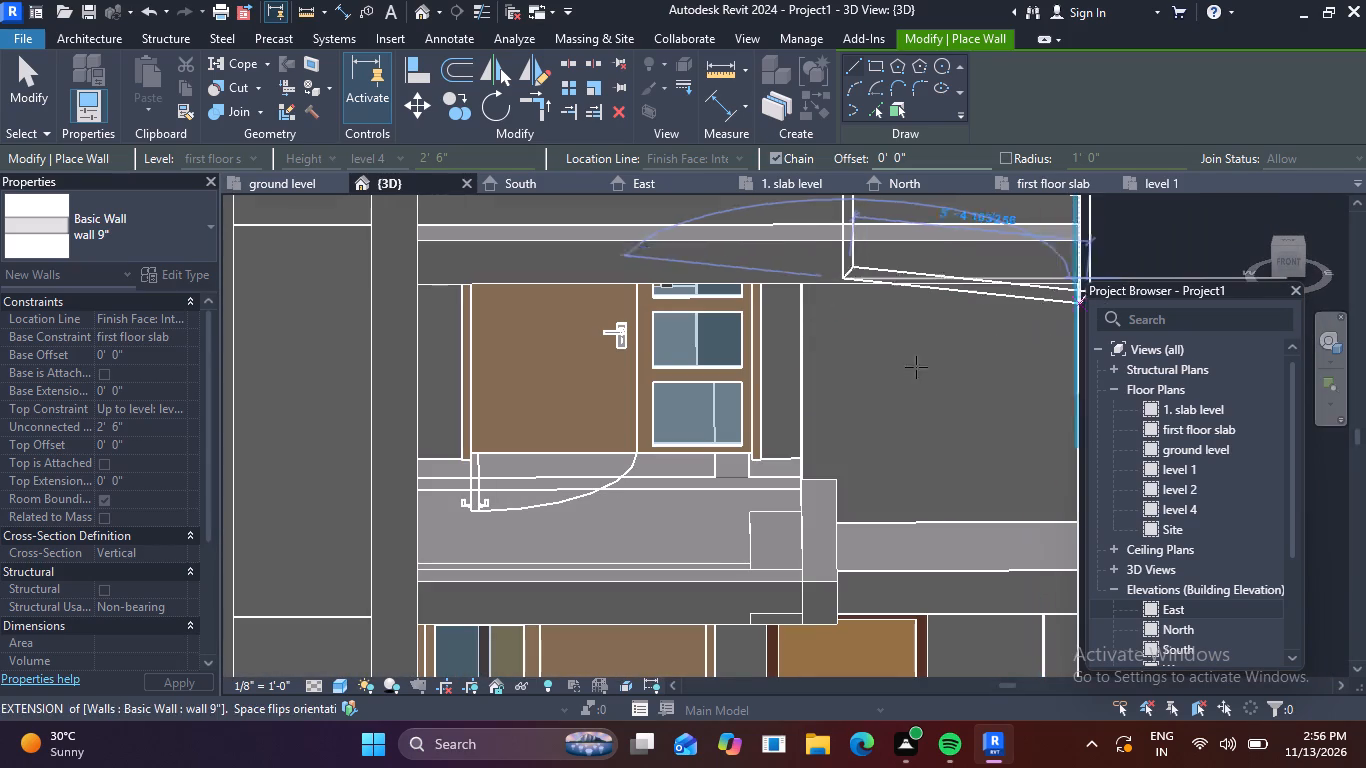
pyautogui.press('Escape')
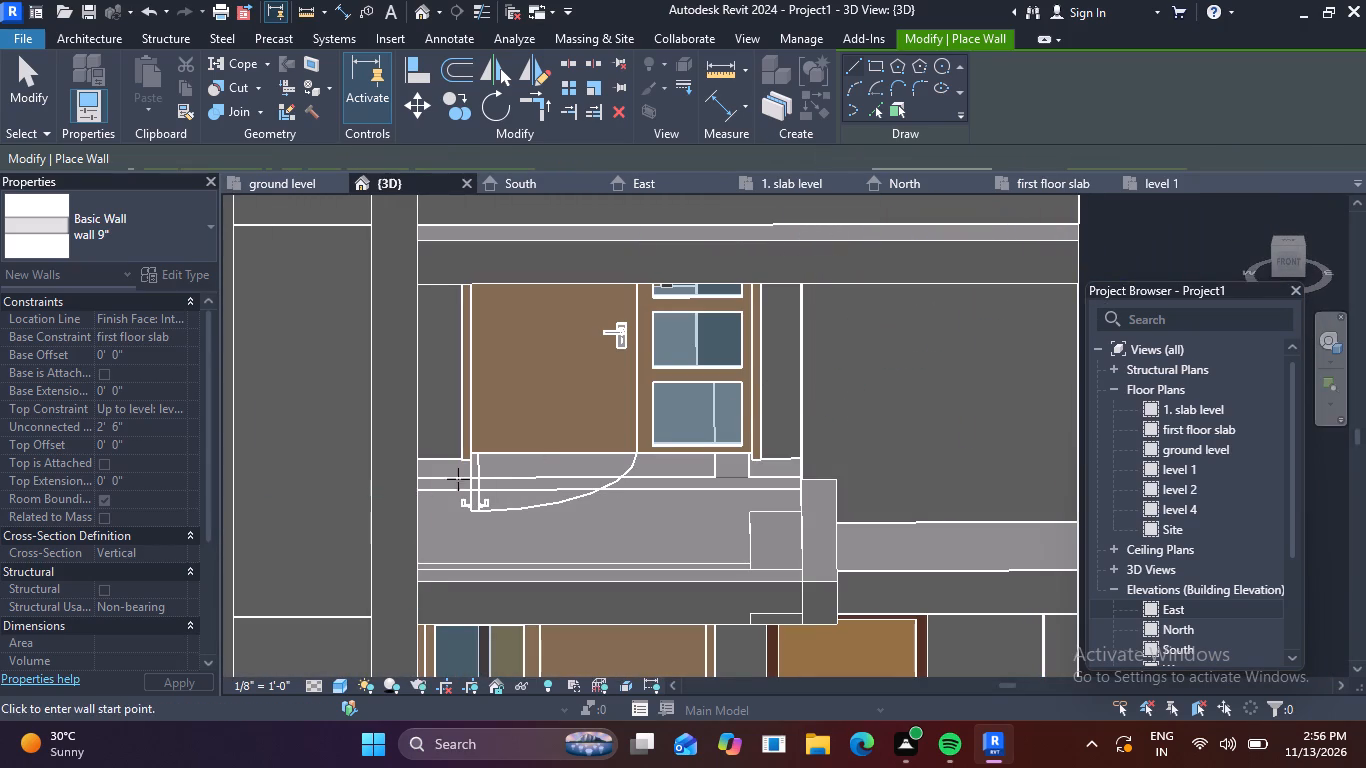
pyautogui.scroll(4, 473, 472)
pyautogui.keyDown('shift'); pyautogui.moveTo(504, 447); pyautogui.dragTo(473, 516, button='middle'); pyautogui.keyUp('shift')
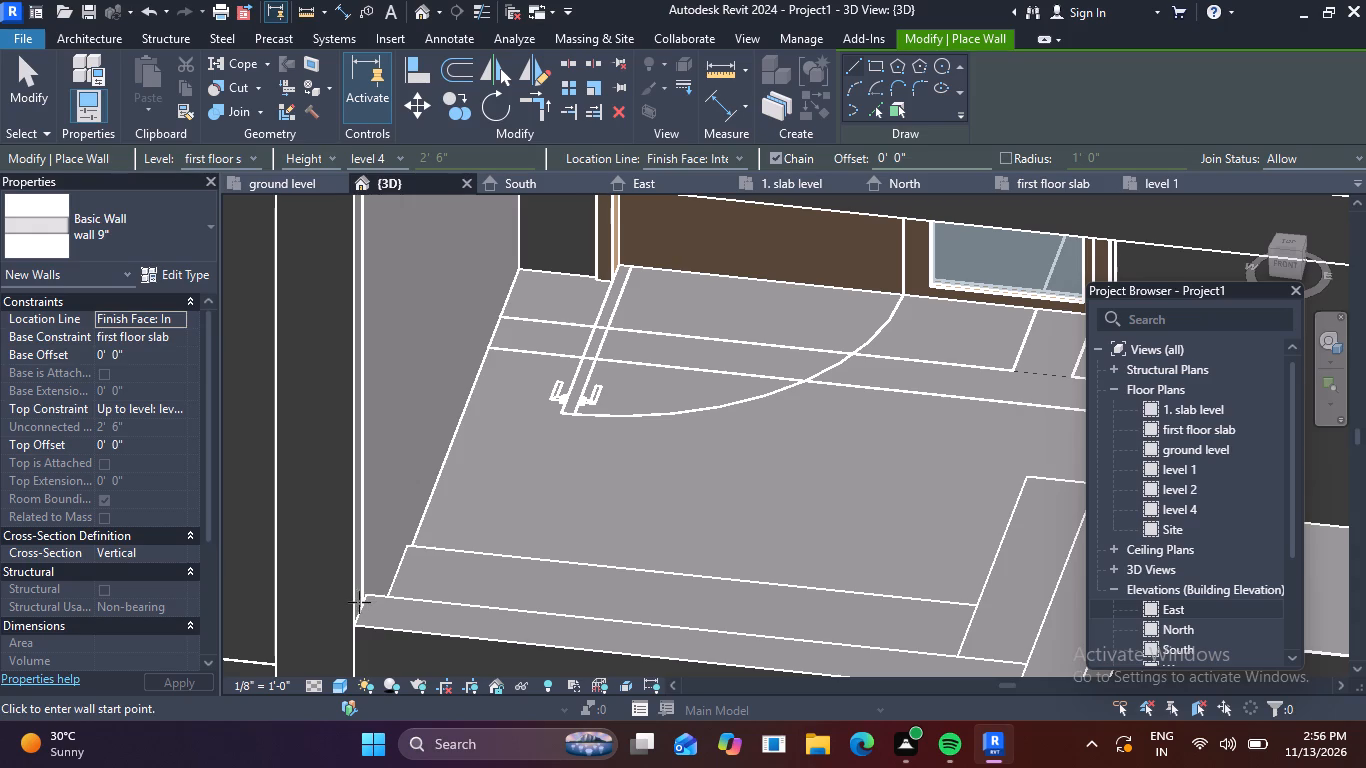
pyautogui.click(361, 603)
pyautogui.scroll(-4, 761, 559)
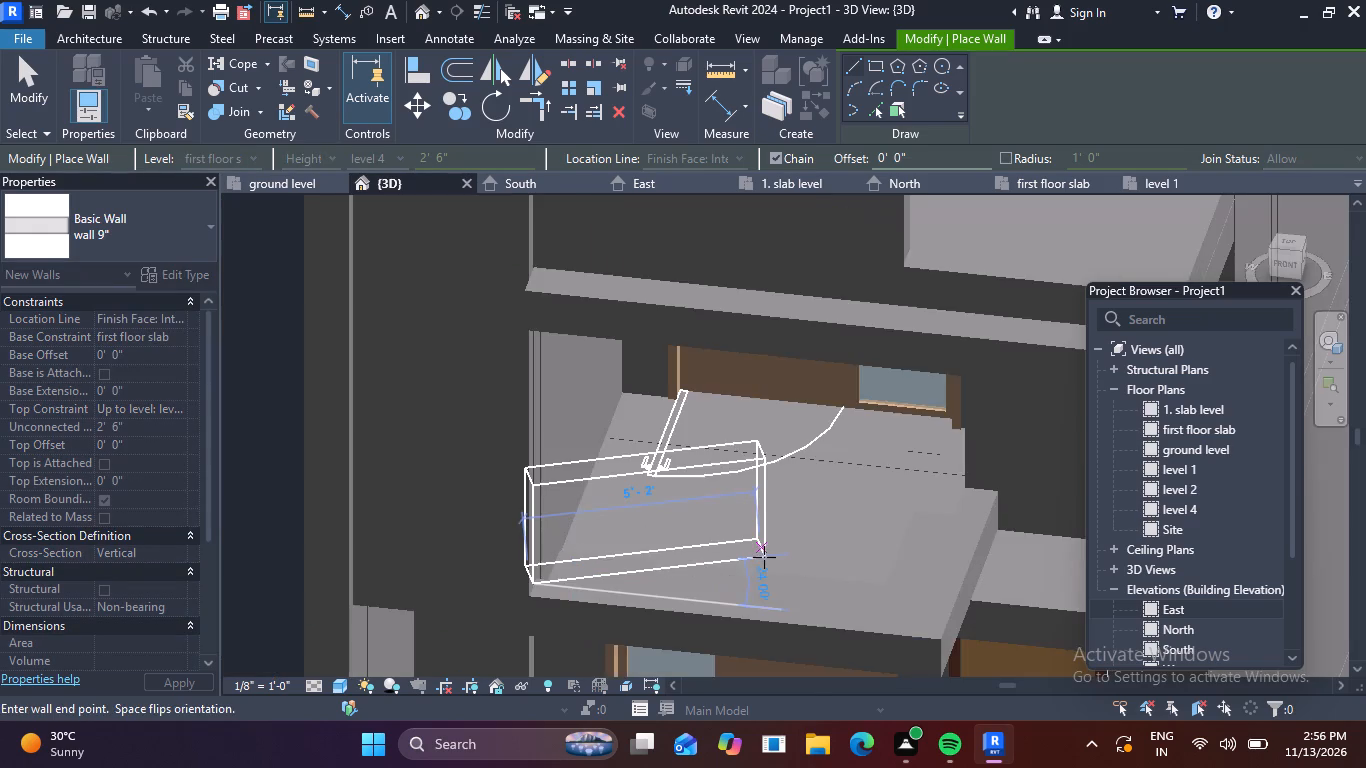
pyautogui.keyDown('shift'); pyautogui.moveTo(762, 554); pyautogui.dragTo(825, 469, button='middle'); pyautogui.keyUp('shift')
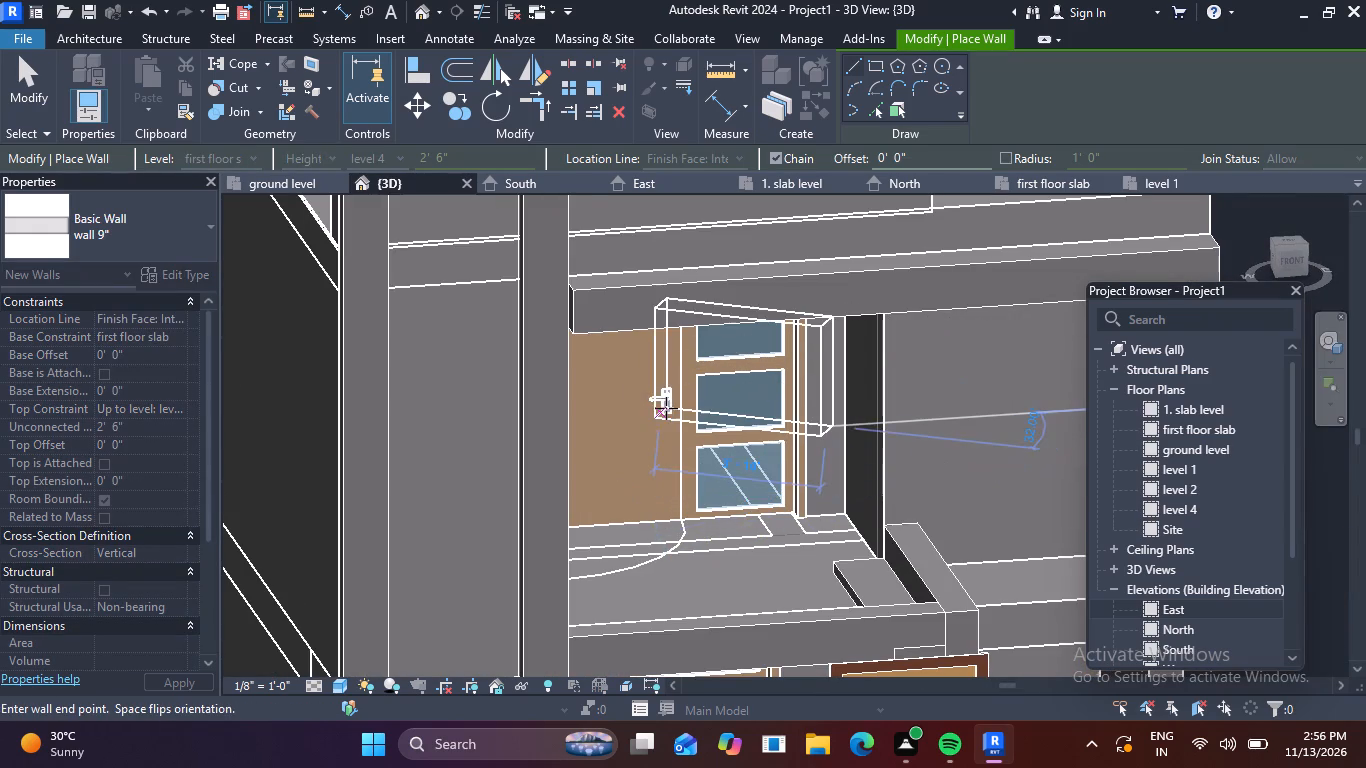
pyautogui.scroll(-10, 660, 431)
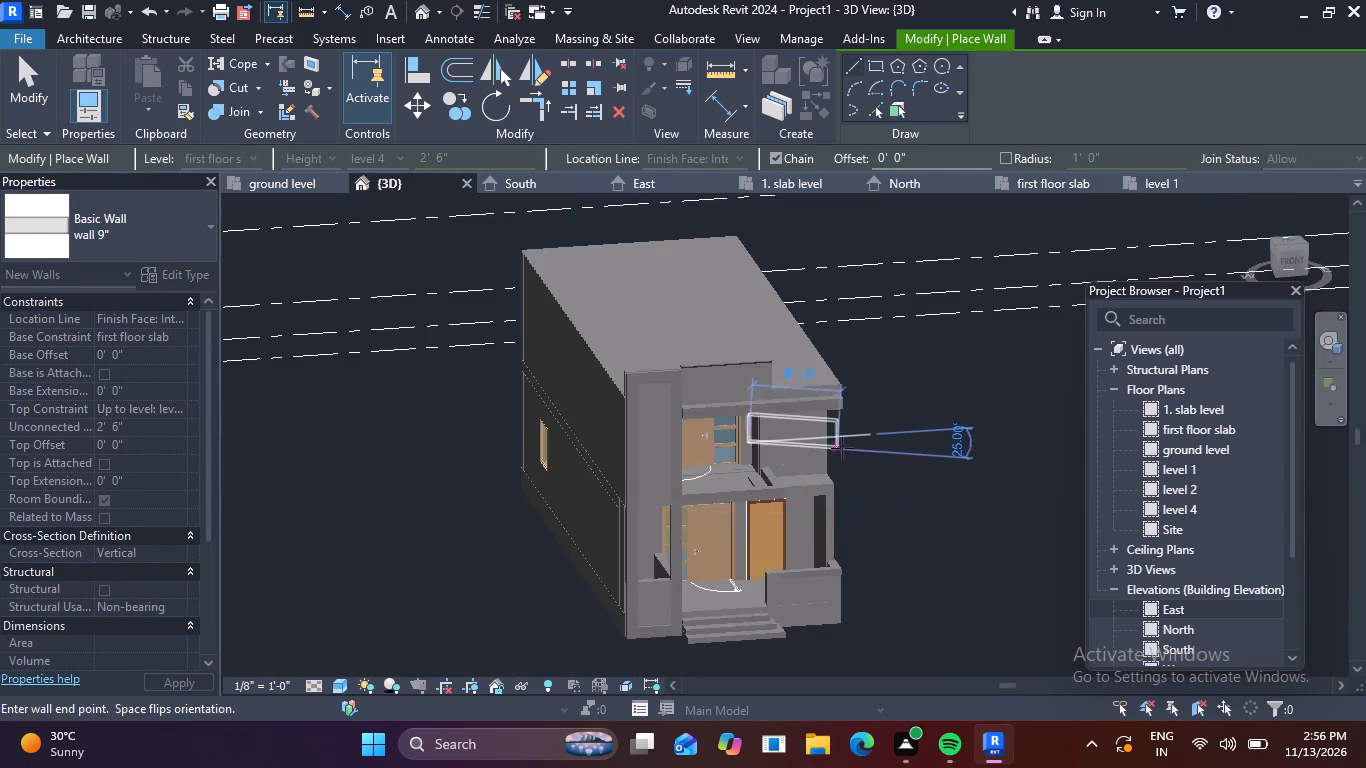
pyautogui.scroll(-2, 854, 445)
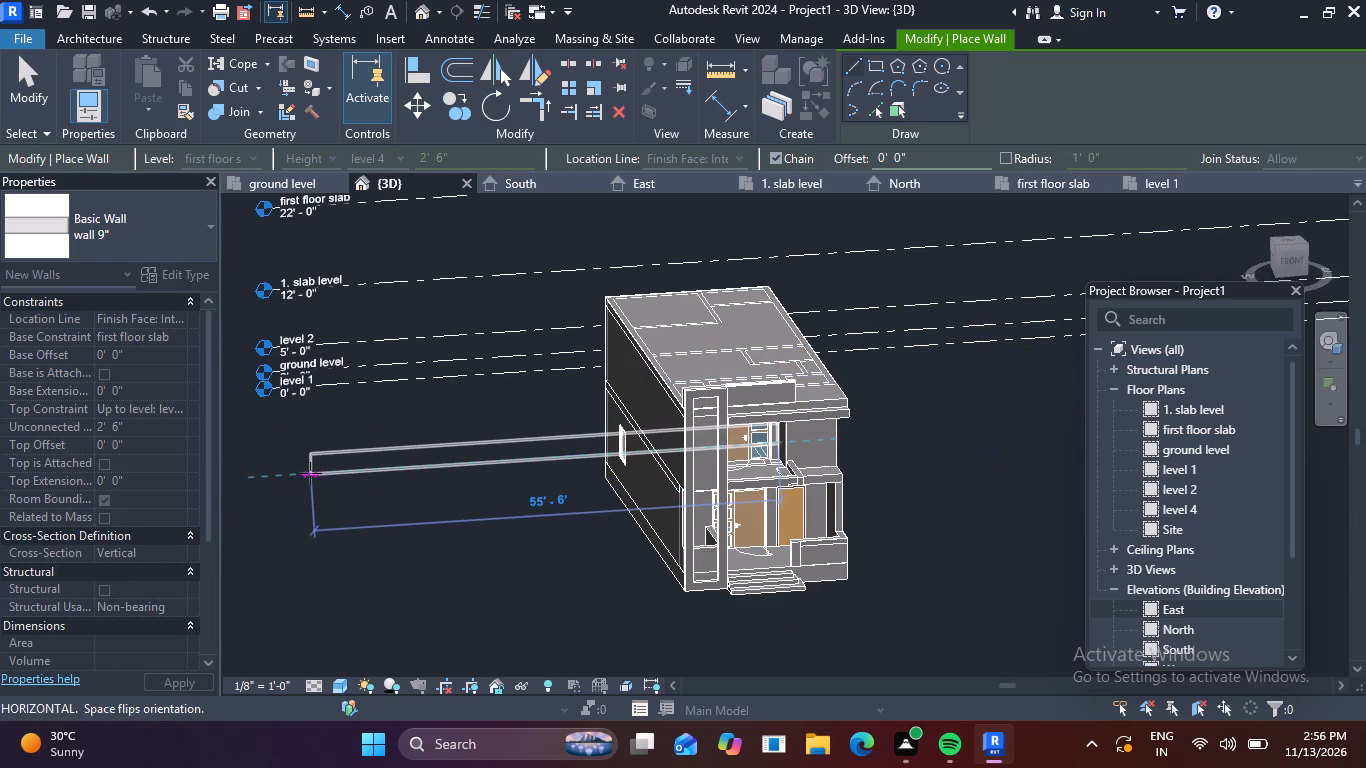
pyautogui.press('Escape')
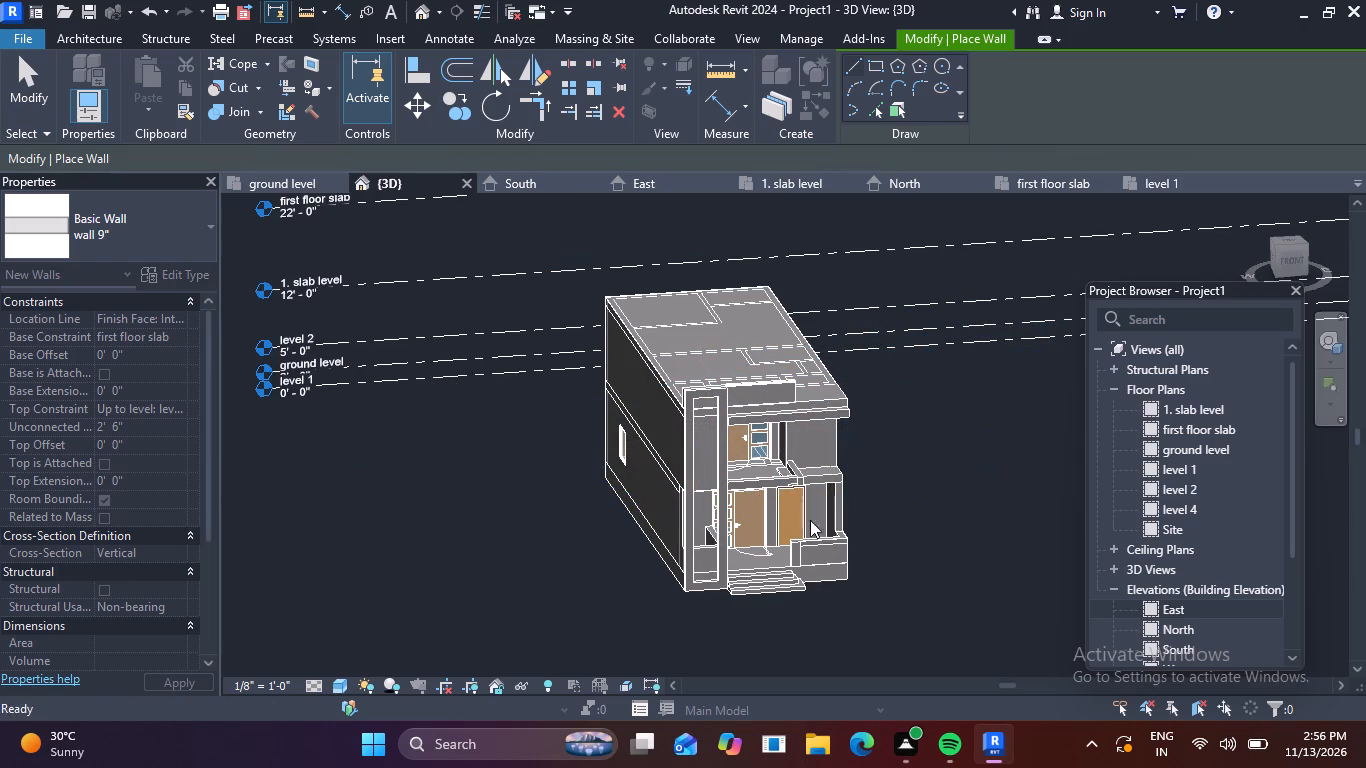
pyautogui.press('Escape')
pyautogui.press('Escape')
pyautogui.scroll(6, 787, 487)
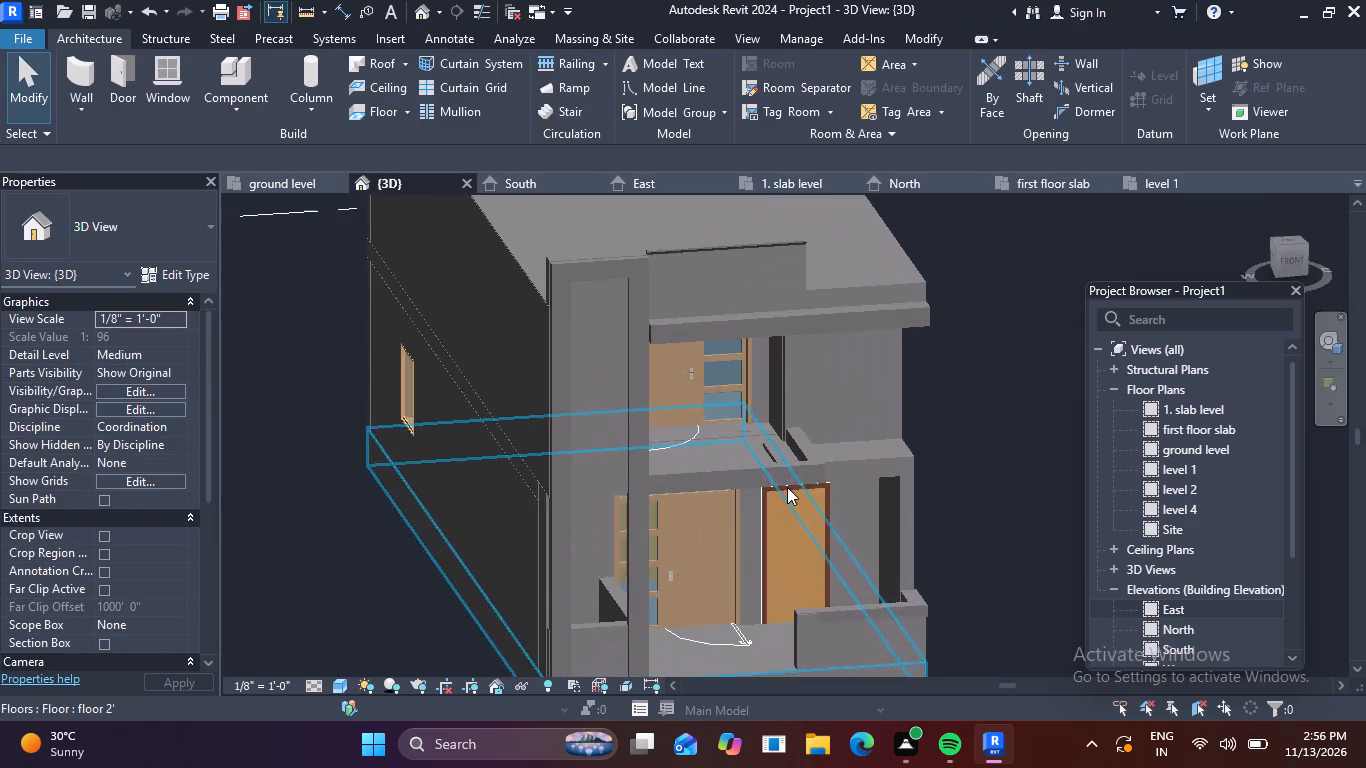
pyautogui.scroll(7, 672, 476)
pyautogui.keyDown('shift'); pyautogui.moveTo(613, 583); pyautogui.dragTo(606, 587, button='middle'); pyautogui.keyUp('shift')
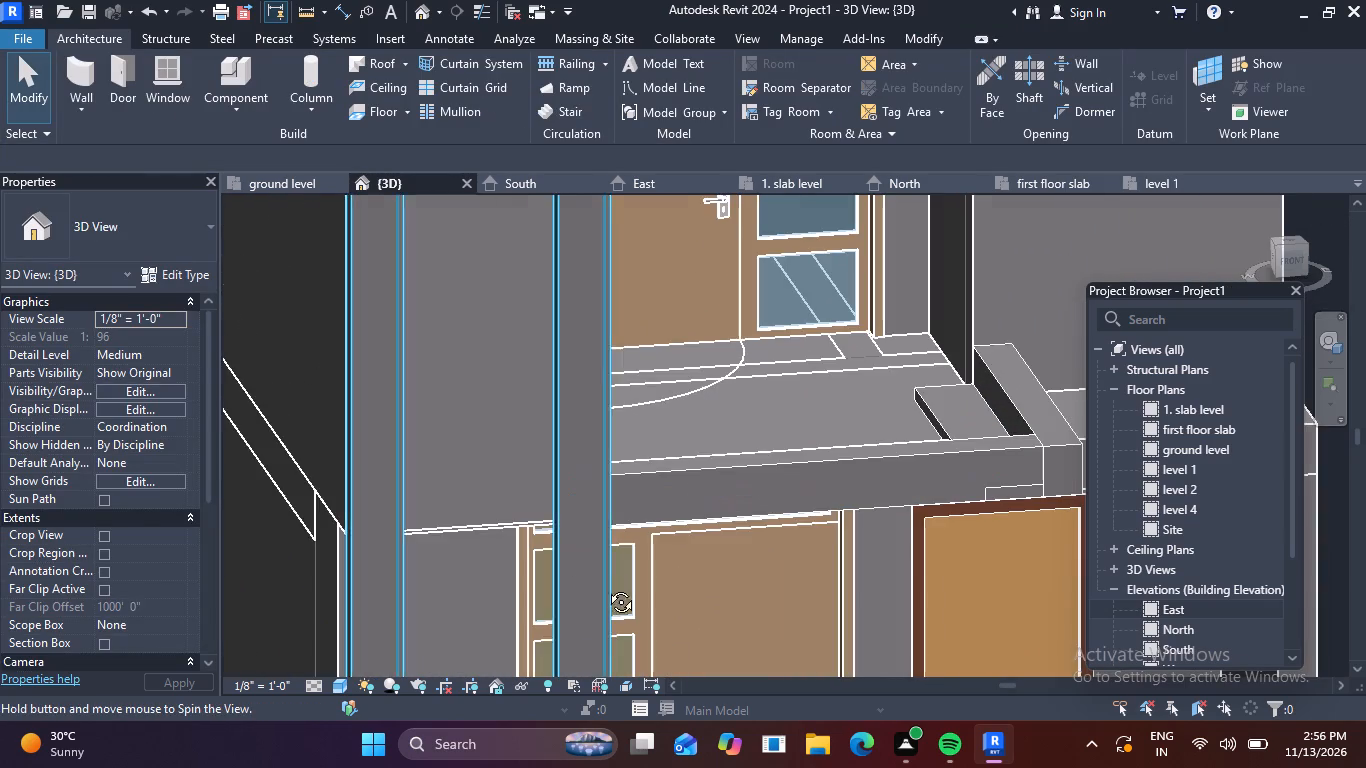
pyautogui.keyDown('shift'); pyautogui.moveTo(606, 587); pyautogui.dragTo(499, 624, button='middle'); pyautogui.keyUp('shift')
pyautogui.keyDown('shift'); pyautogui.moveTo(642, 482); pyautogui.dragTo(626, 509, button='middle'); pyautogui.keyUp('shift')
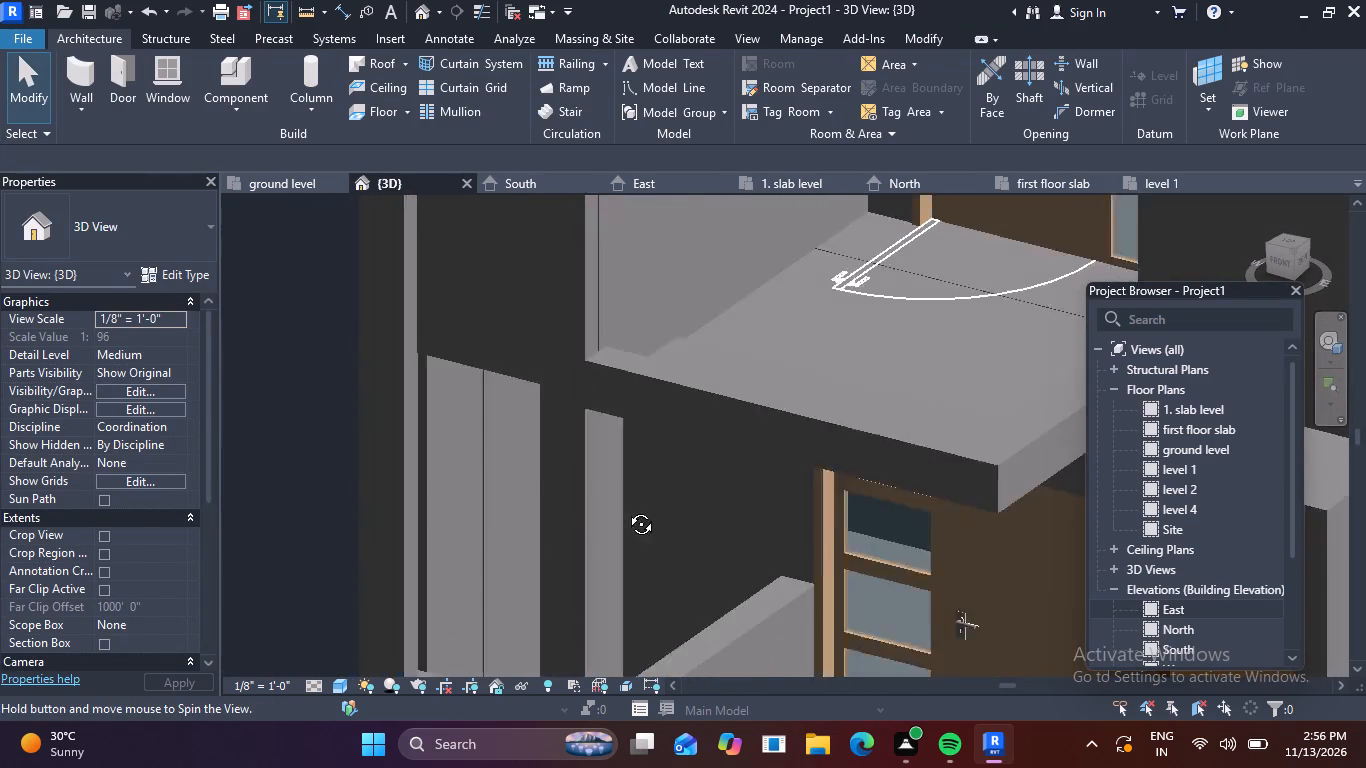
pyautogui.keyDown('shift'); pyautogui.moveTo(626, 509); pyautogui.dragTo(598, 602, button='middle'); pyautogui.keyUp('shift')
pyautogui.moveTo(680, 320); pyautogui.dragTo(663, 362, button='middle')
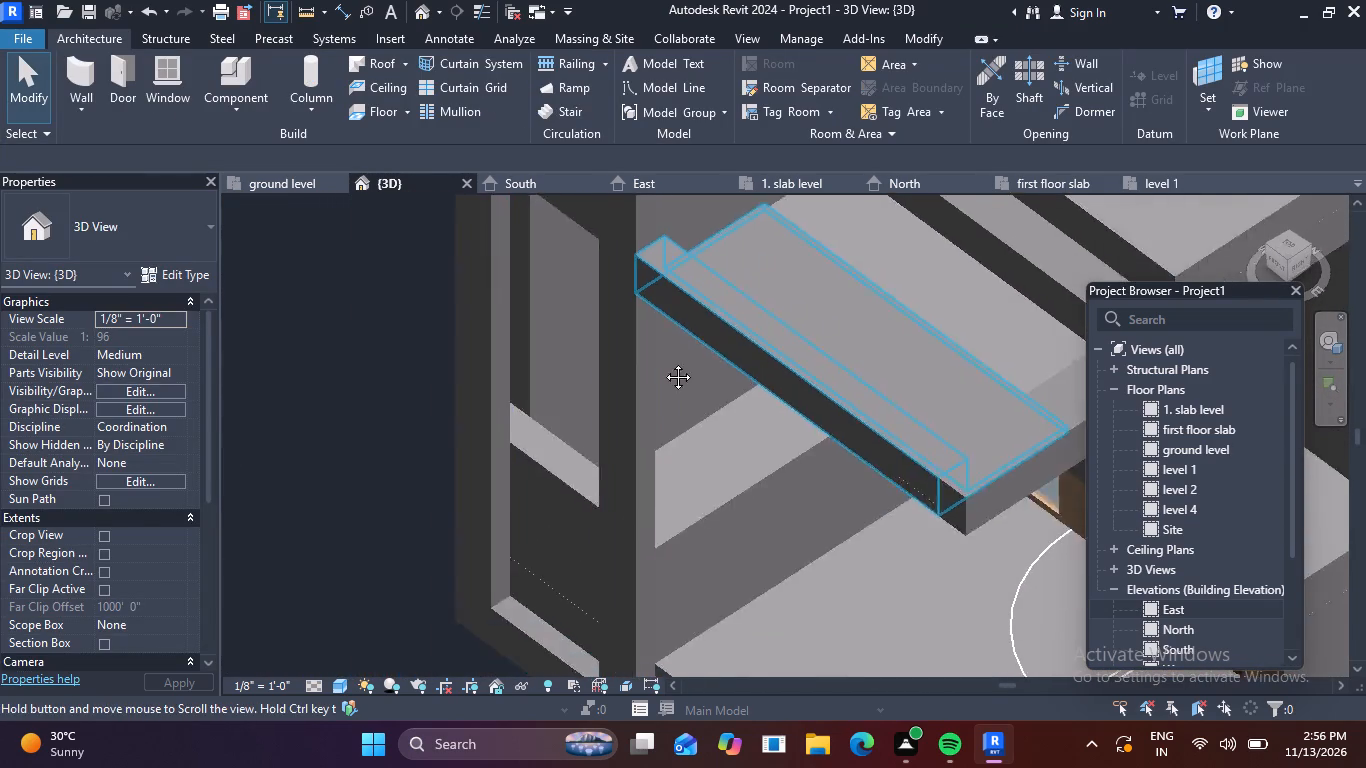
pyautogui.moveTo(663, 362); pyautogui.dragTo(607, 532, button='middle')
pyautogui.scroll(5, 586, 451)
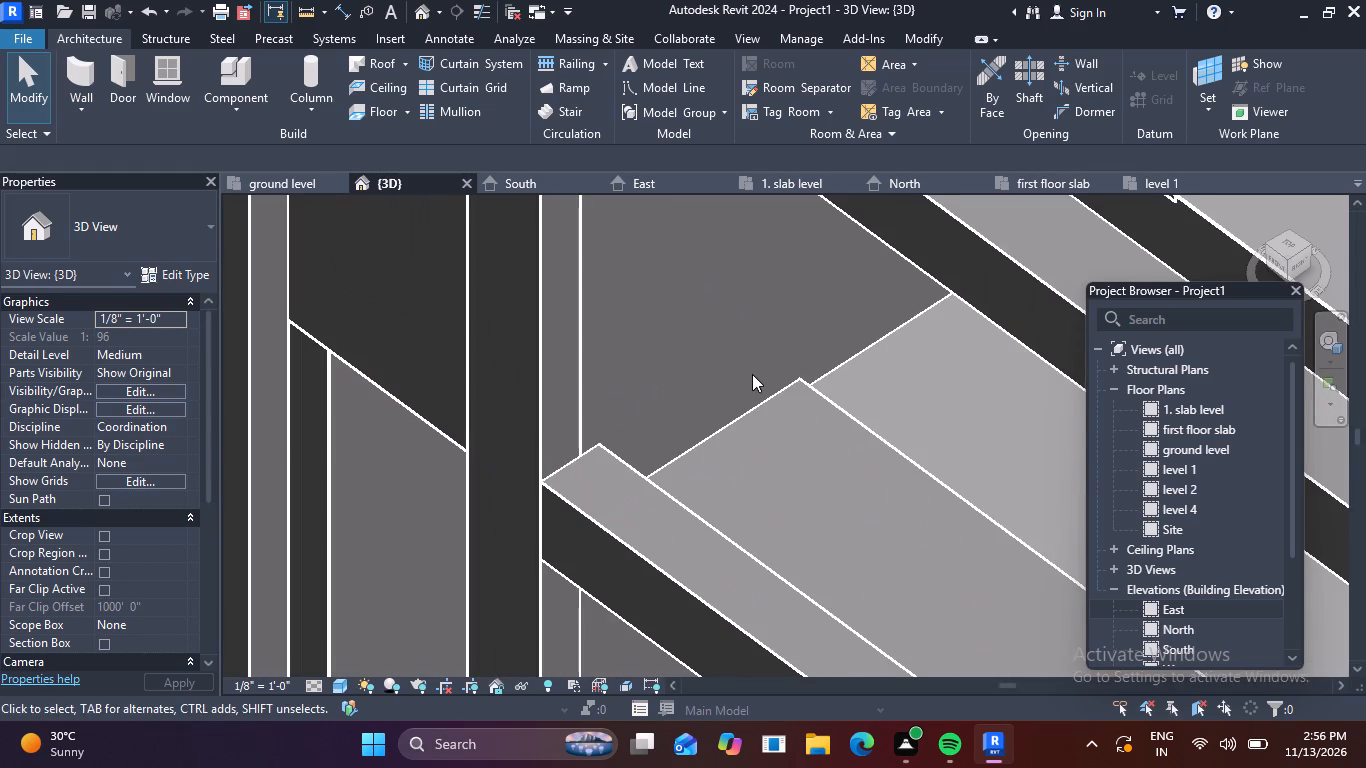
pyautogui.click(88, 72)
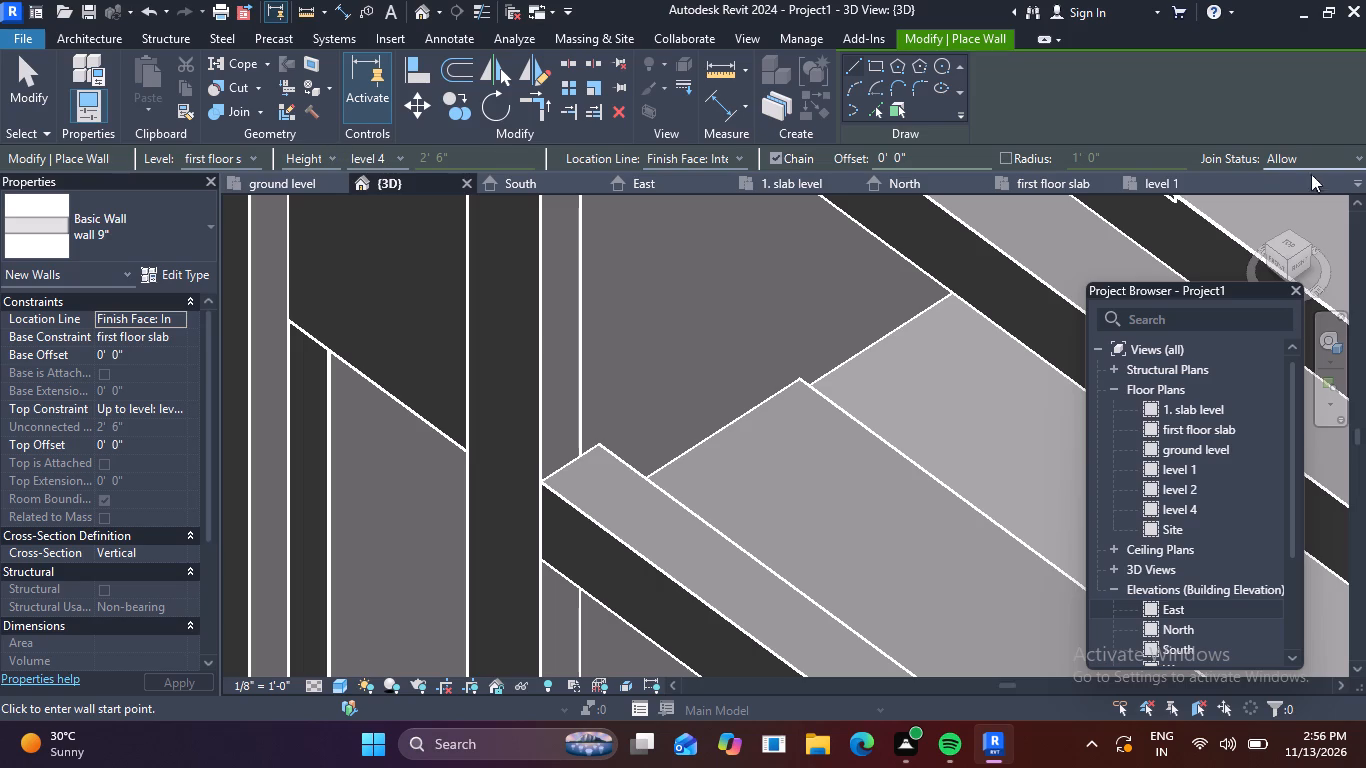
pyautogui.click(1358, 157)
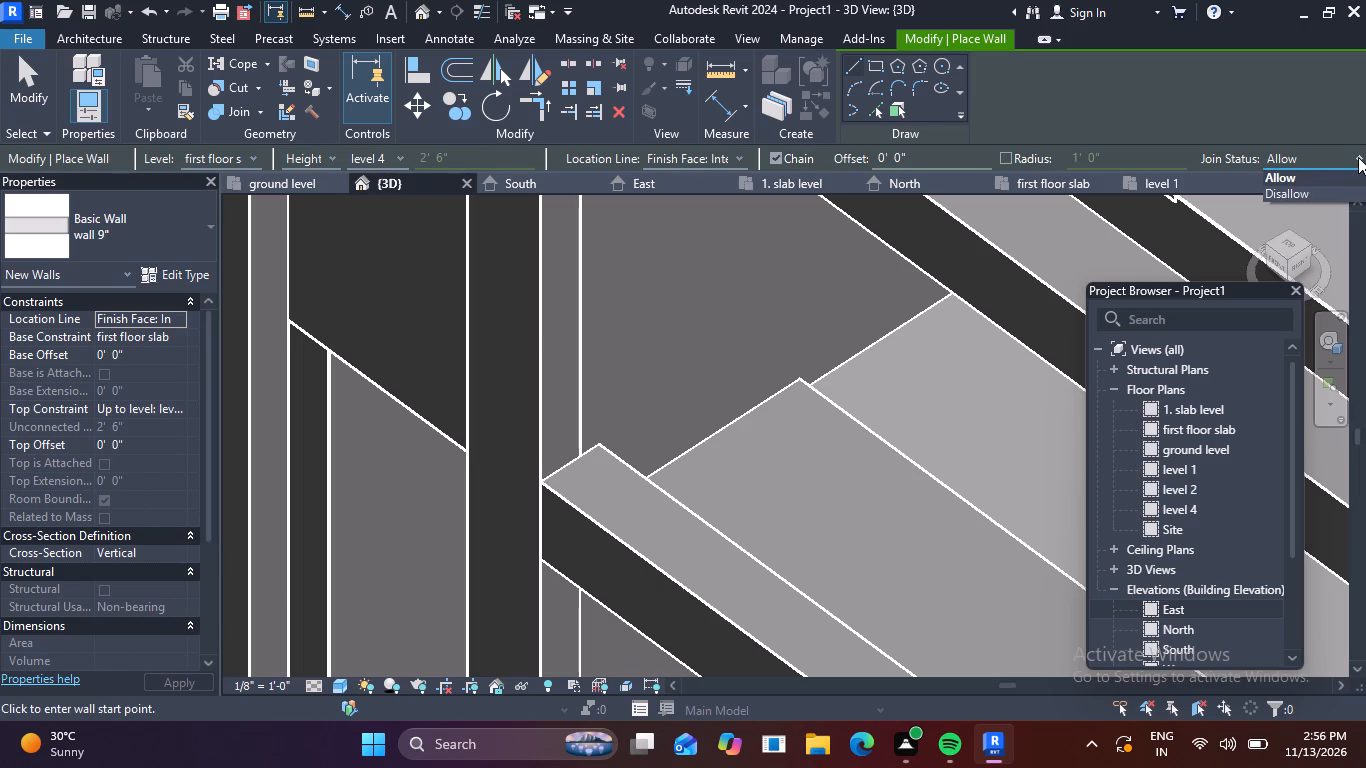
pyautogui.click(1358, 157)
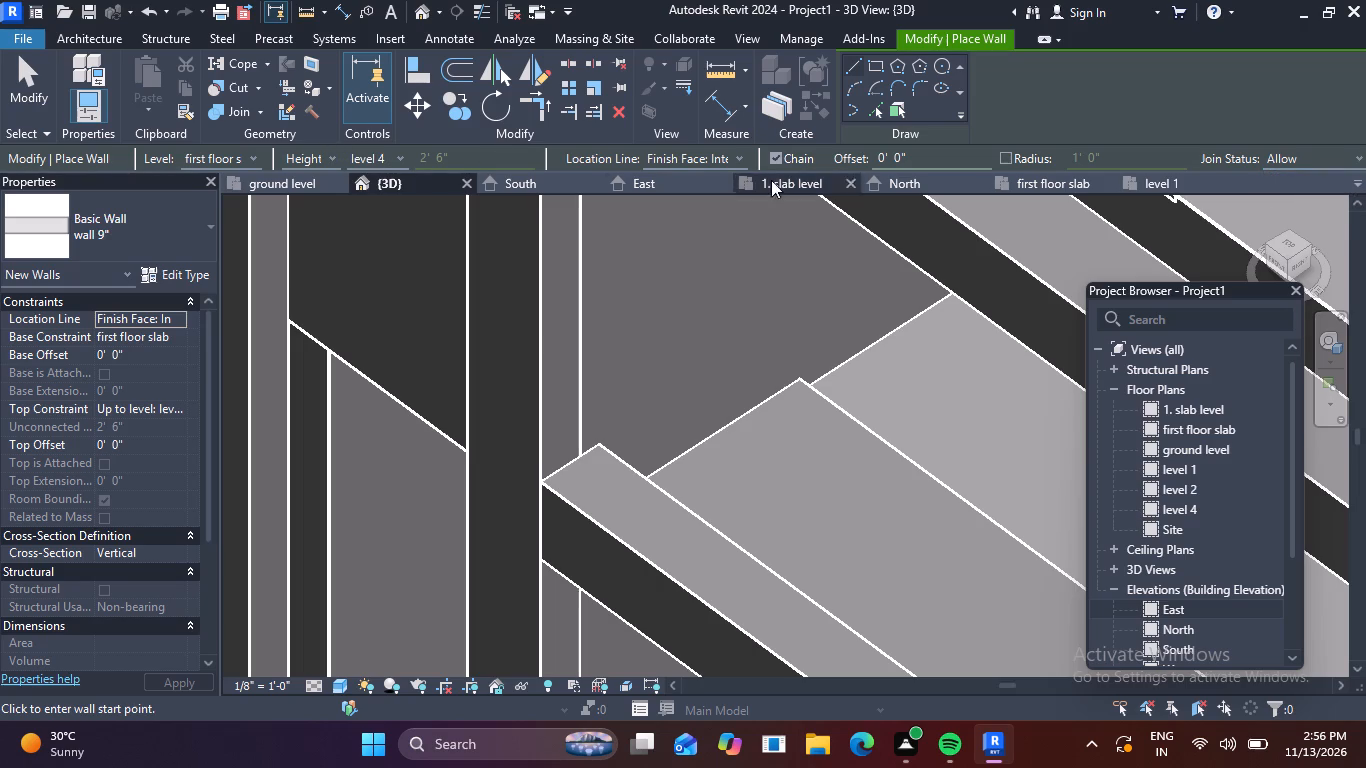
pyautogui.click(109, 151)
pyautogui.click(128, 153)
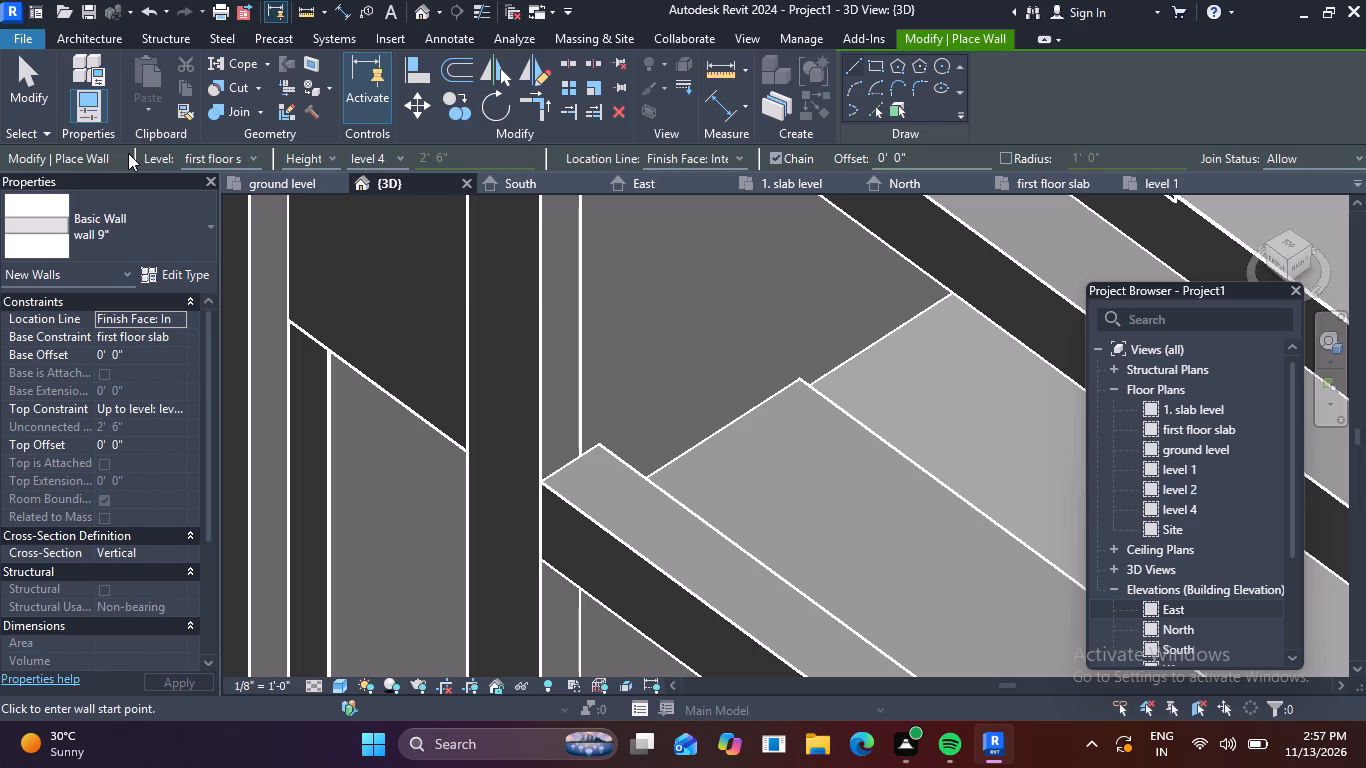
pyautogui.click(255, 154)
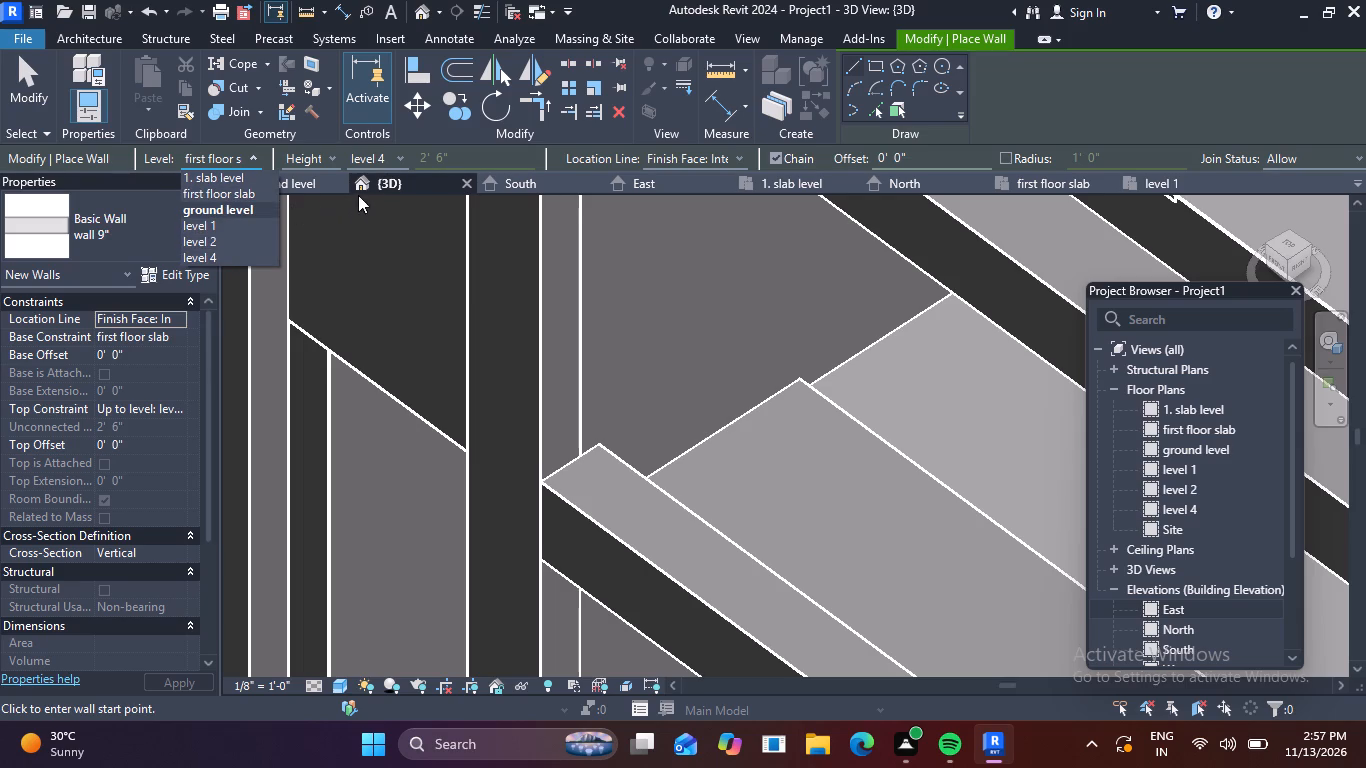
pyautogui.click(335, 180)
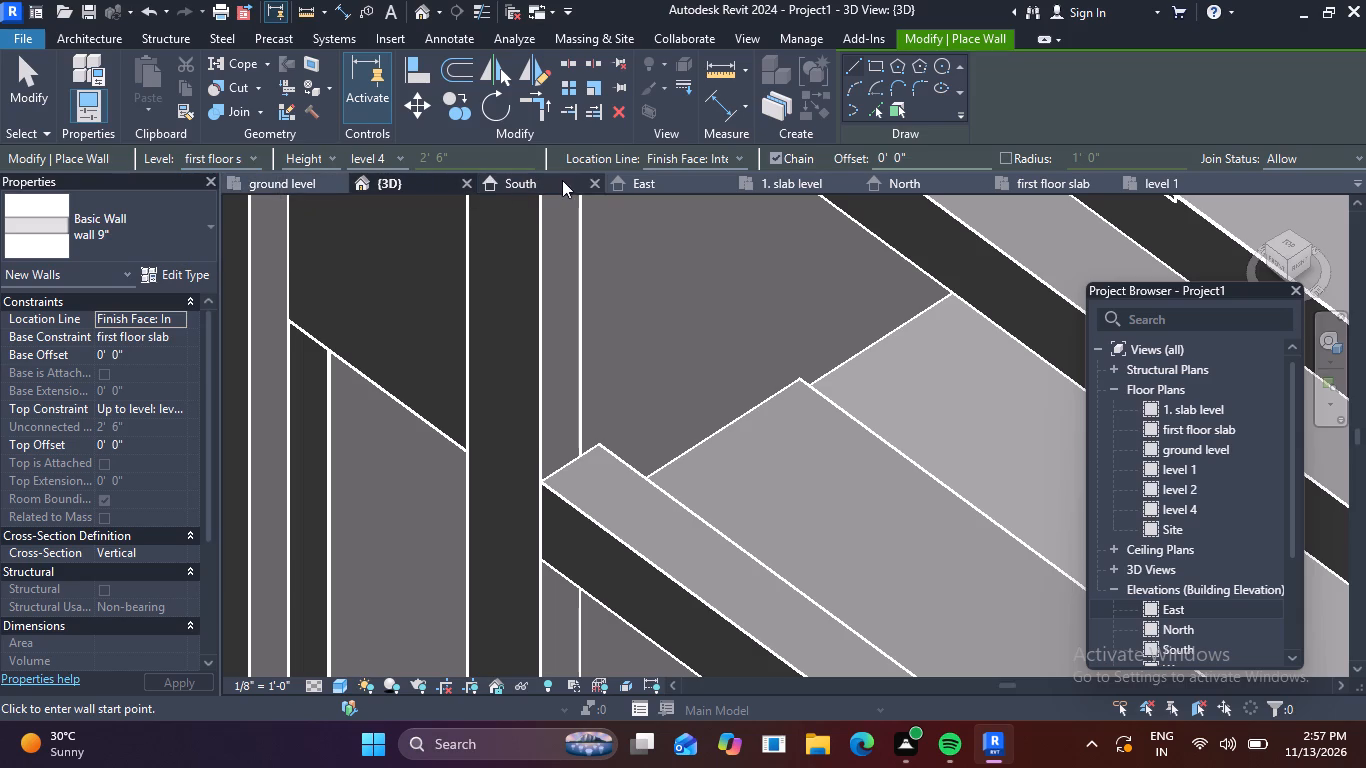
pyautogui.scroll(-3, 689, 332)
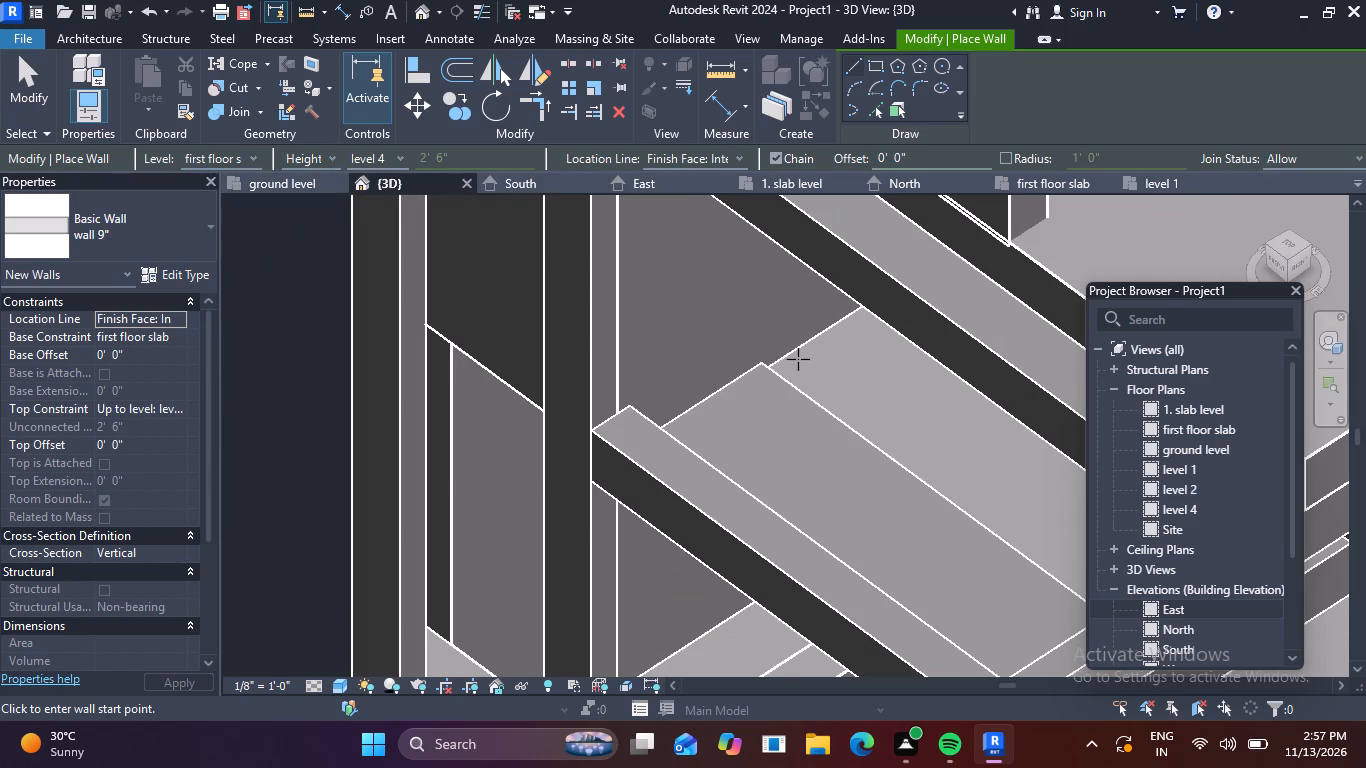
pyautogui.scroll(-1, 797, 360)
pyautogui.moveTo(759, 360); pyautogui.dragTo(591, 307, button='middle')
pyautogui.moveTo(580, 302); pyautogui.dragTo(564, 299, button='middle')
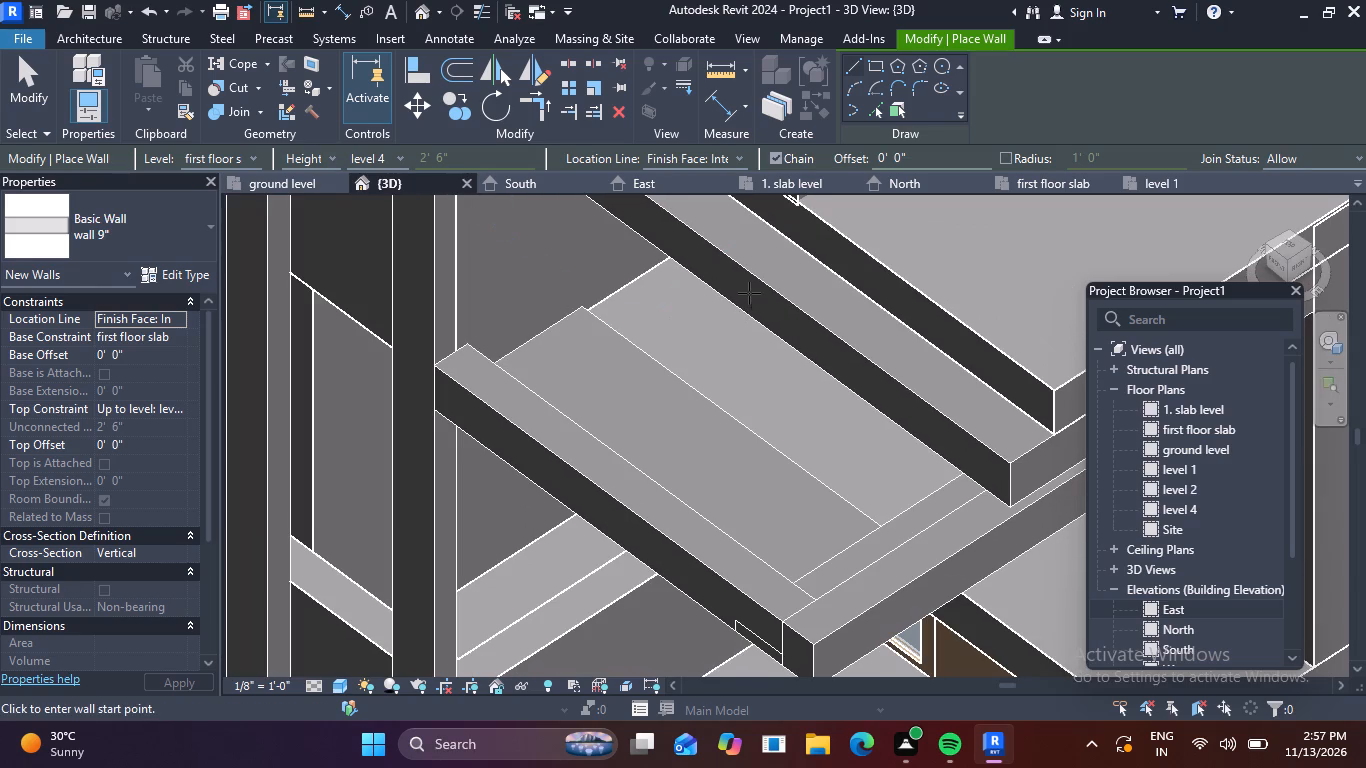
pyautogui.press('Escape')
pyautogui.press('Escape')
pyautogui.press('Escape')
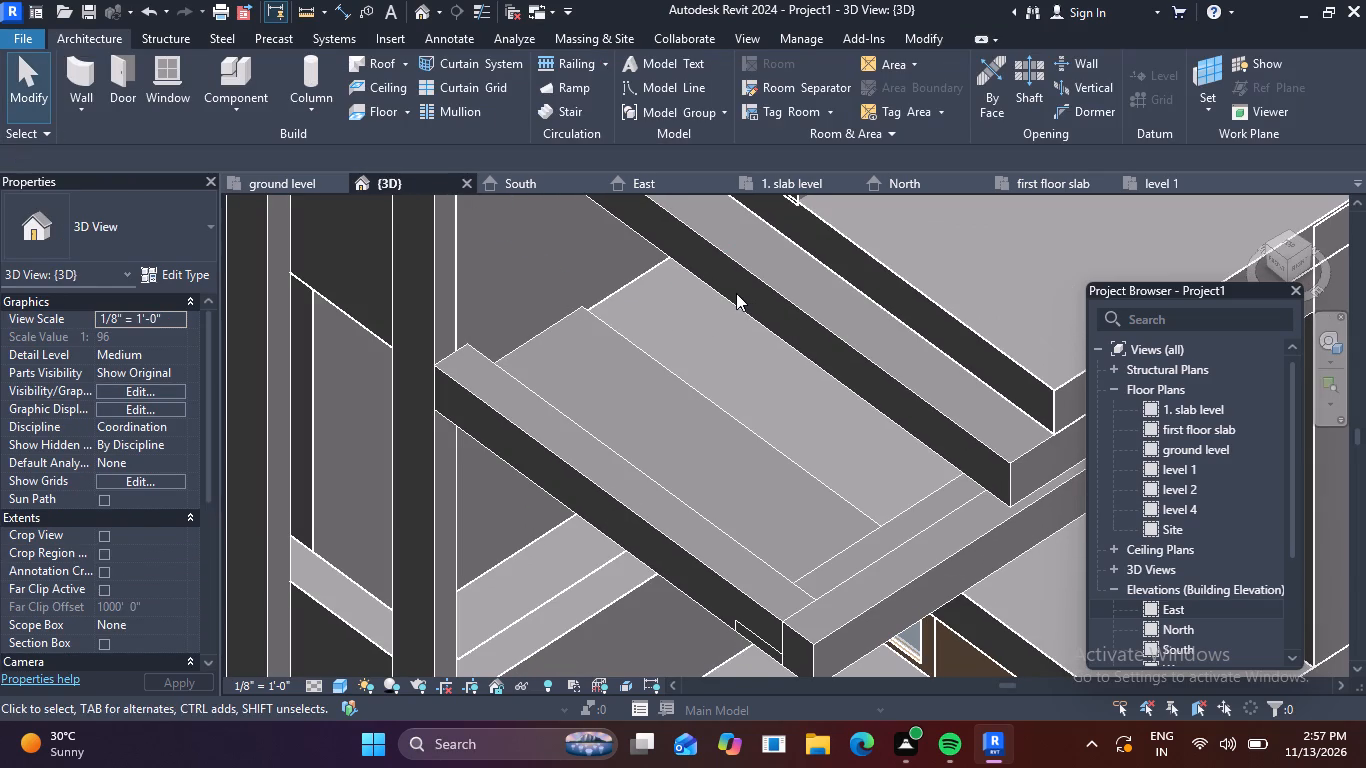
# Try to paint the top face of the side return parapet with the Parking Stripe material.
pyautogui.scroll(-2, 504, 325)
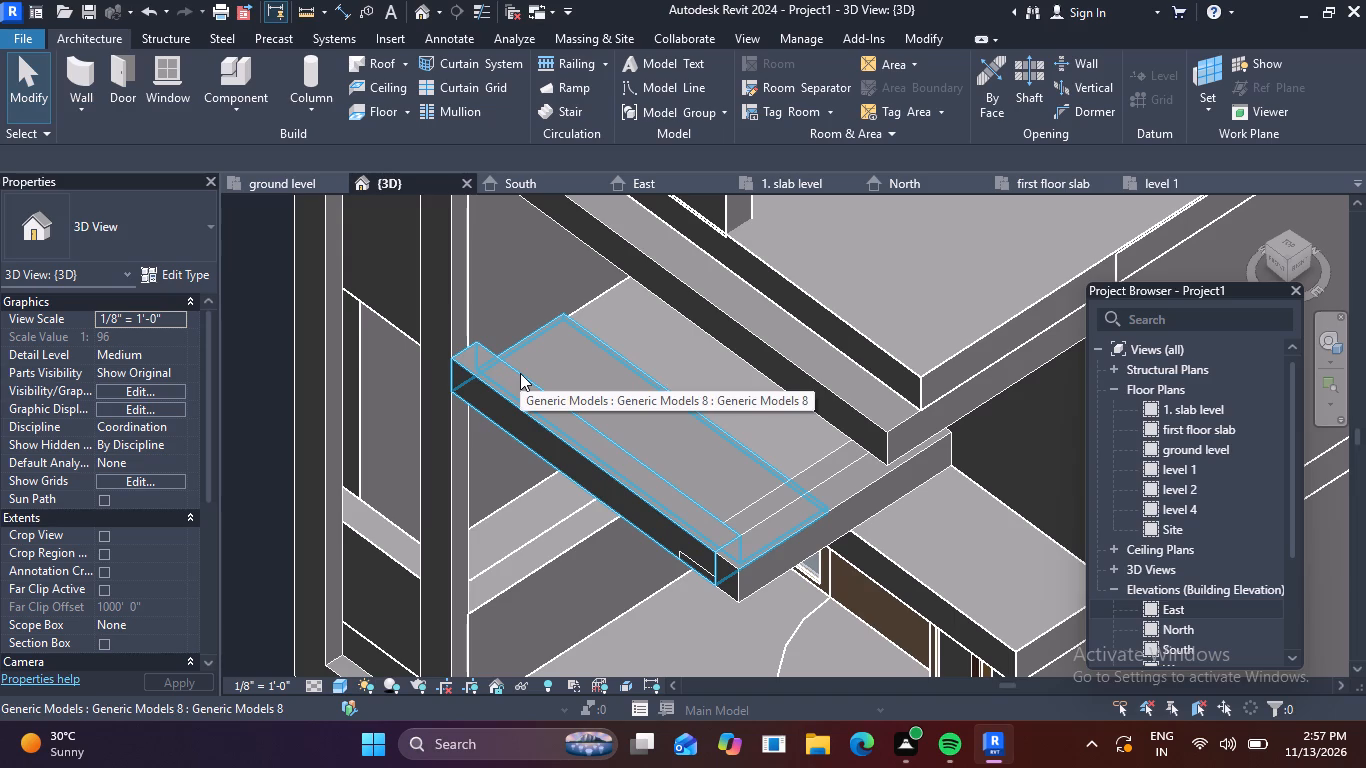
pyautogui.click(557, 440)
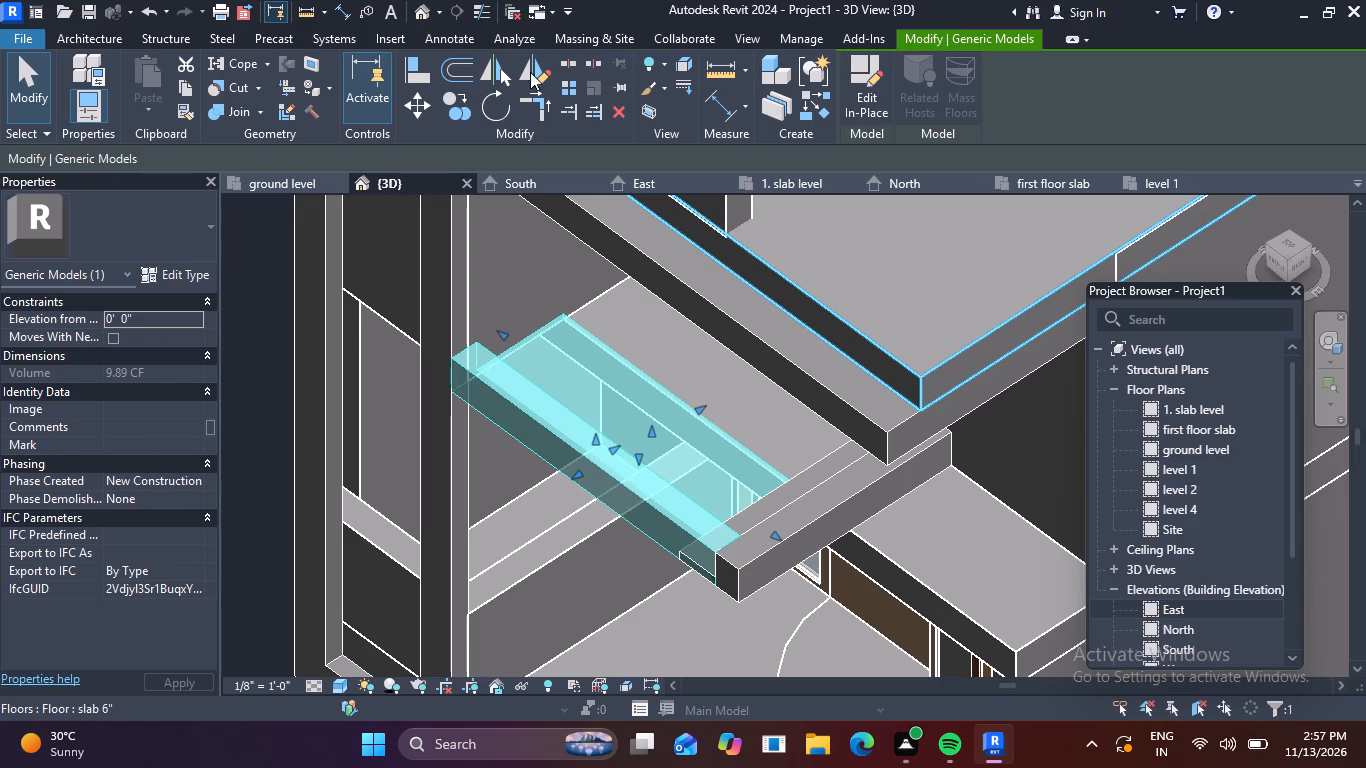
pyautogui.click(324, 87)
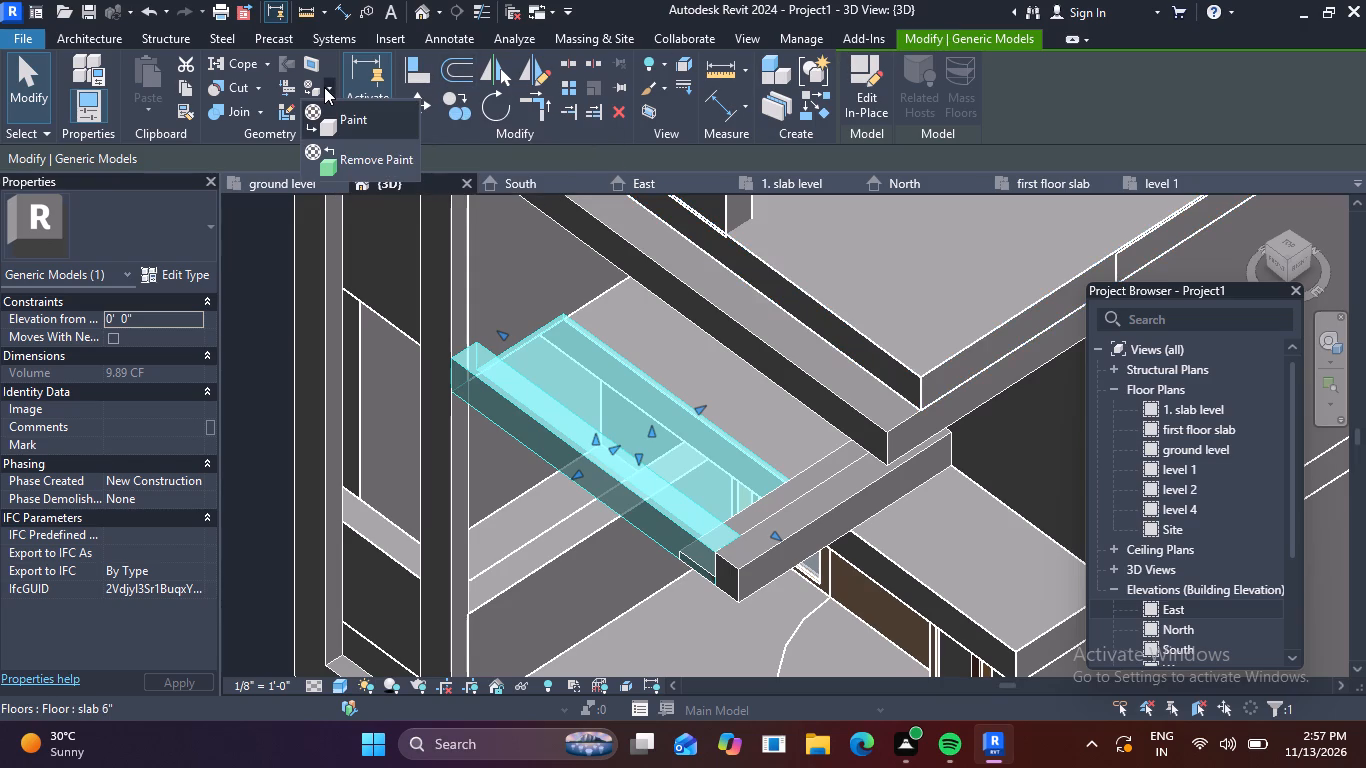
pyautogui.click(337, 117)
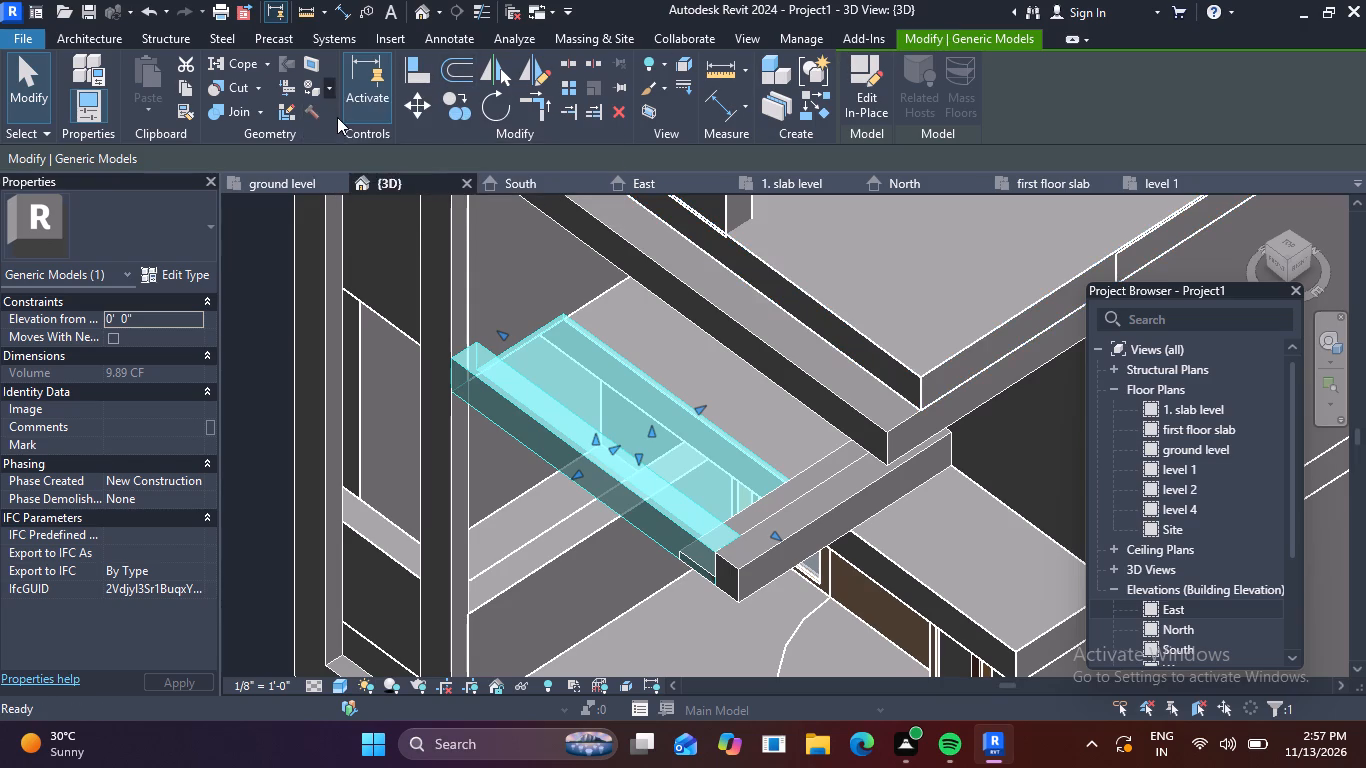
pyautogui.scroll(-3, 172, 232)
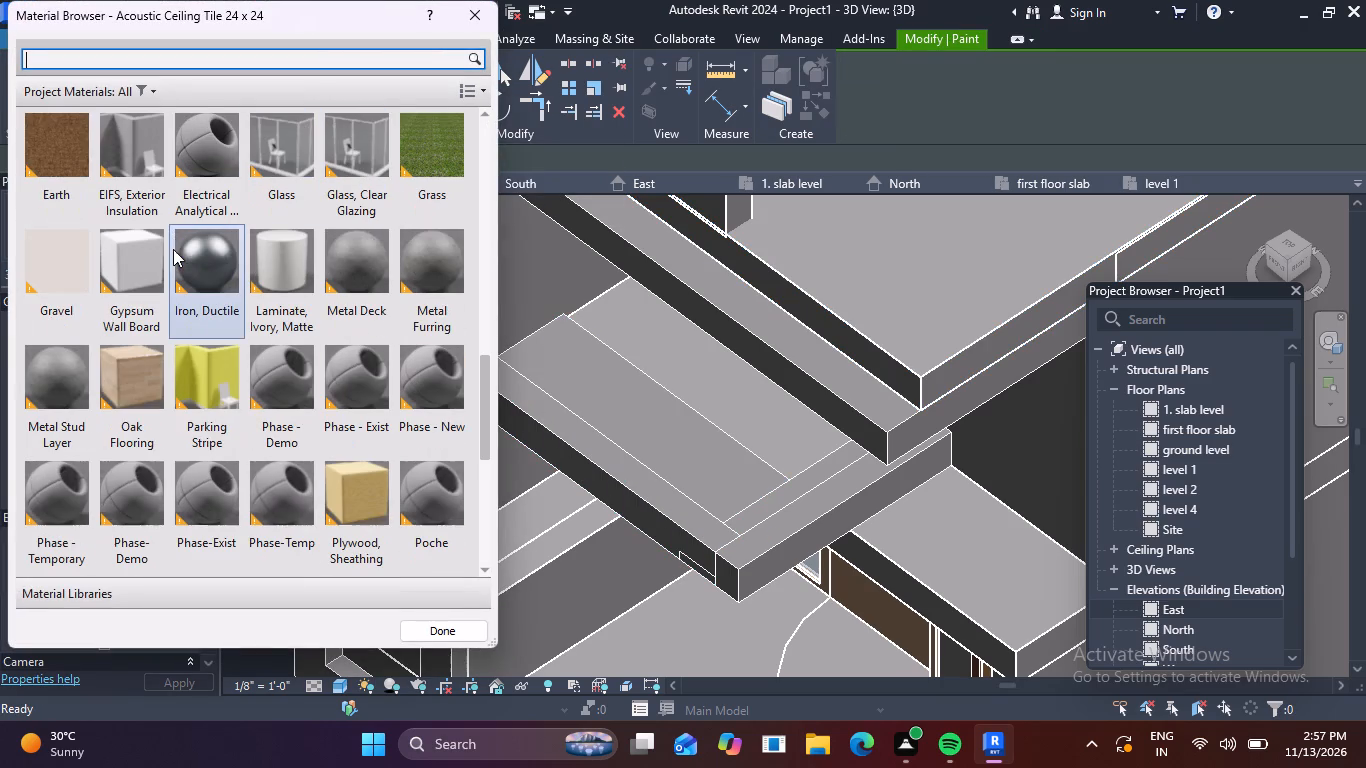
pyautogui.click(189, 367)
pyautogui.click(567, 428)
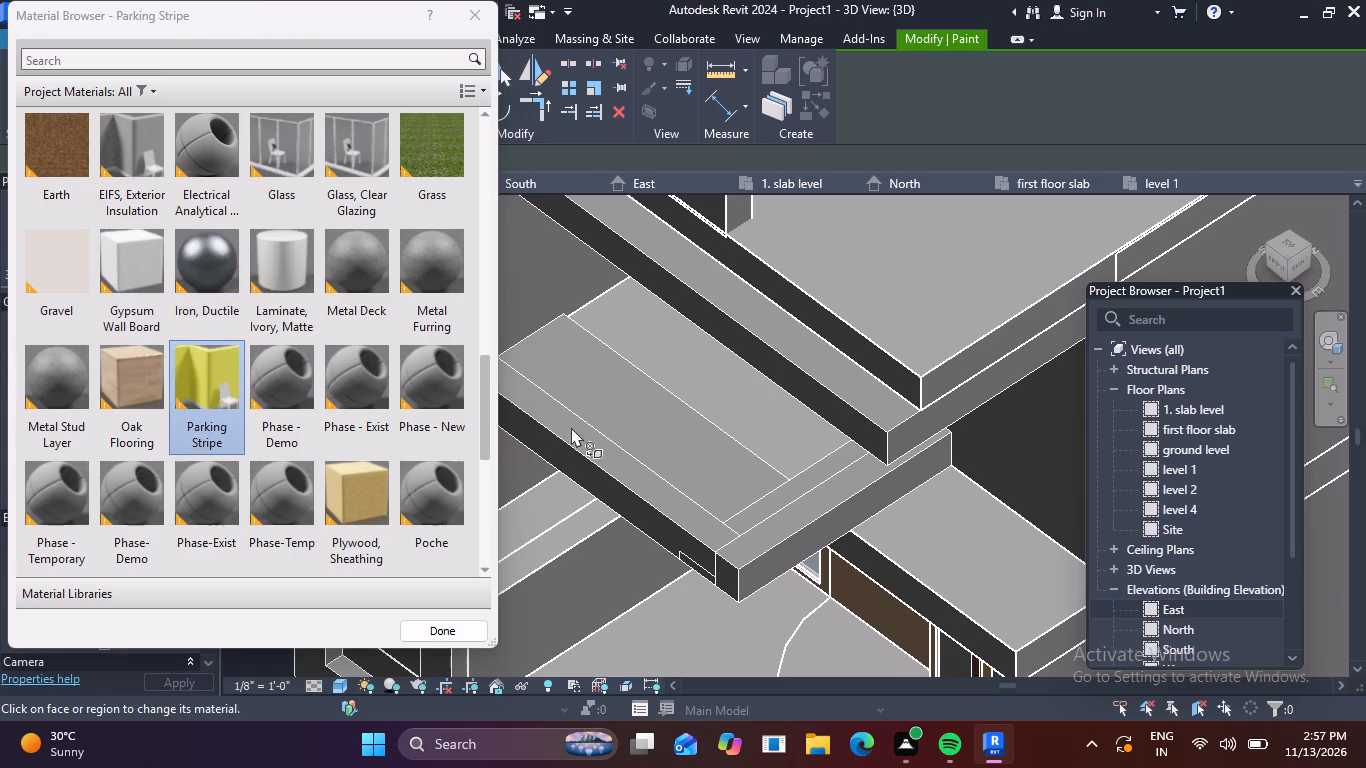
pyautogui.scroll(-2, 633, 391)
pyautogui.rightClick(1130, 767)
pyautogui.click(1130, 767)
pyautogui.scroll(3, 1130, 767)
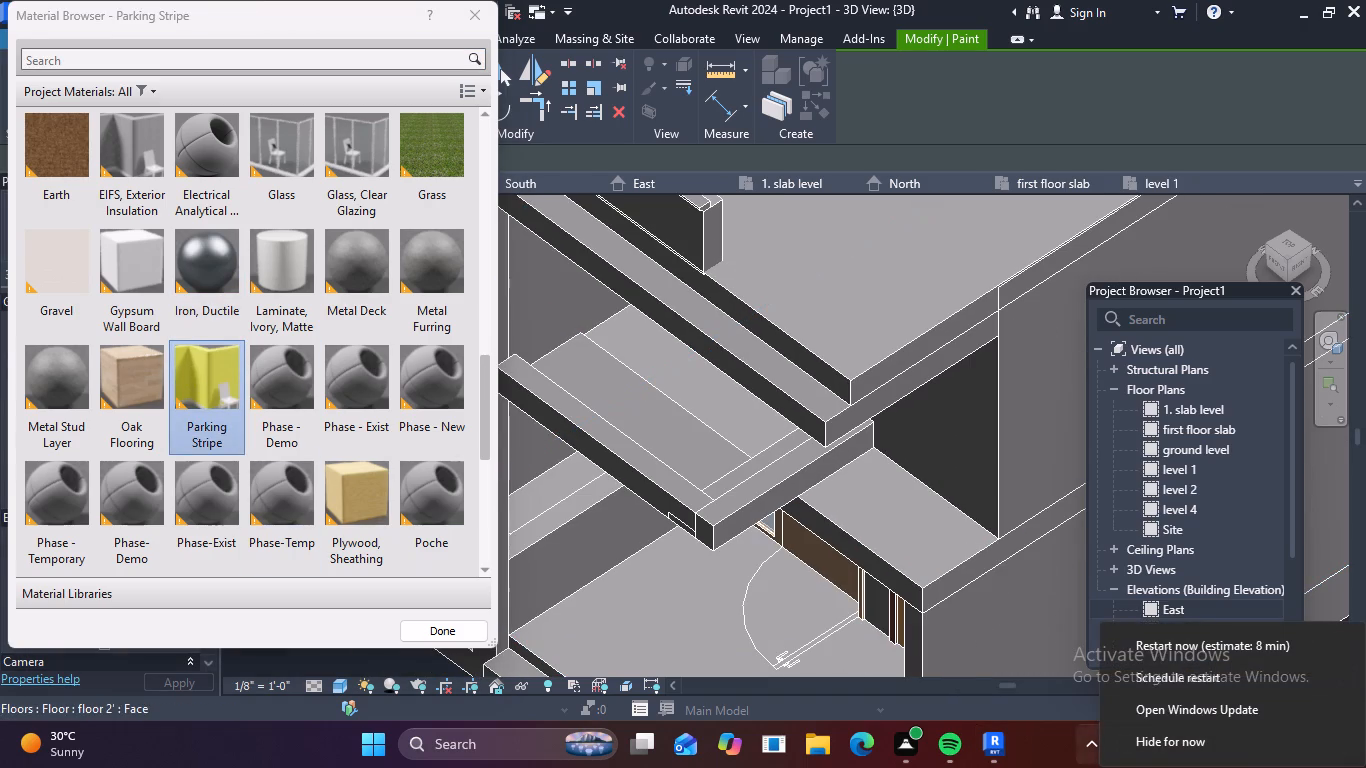
# Set the 3D view's visual style to Realistic.
pyautogui.click(346, 683)
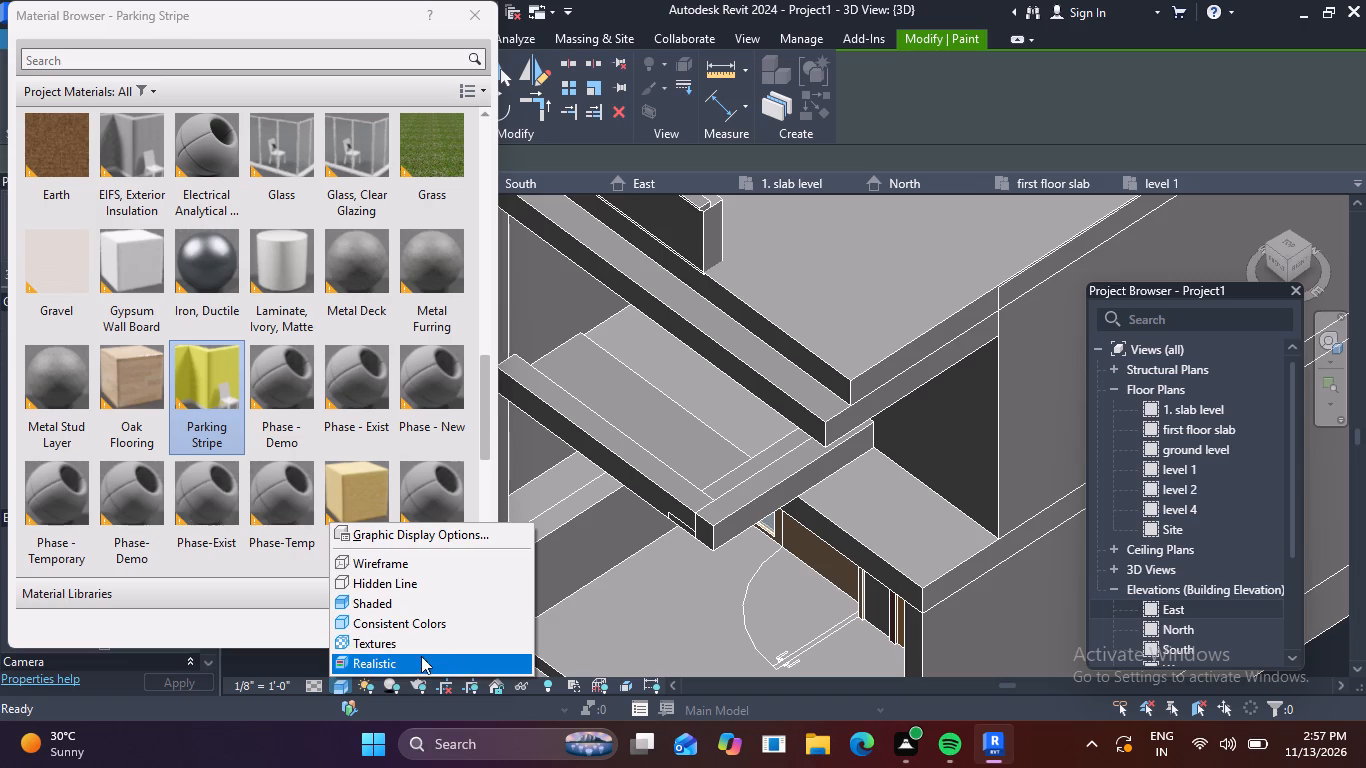
pyautogui.click(414, 665)
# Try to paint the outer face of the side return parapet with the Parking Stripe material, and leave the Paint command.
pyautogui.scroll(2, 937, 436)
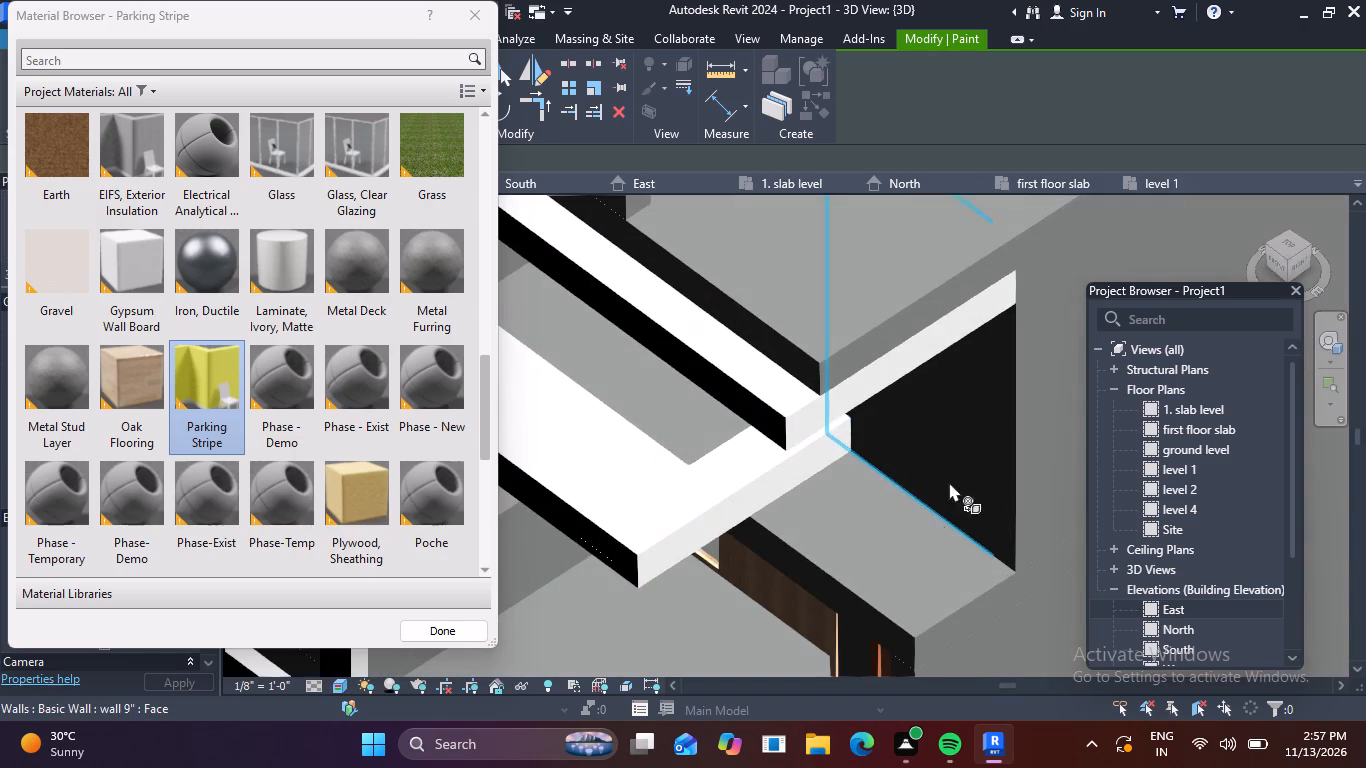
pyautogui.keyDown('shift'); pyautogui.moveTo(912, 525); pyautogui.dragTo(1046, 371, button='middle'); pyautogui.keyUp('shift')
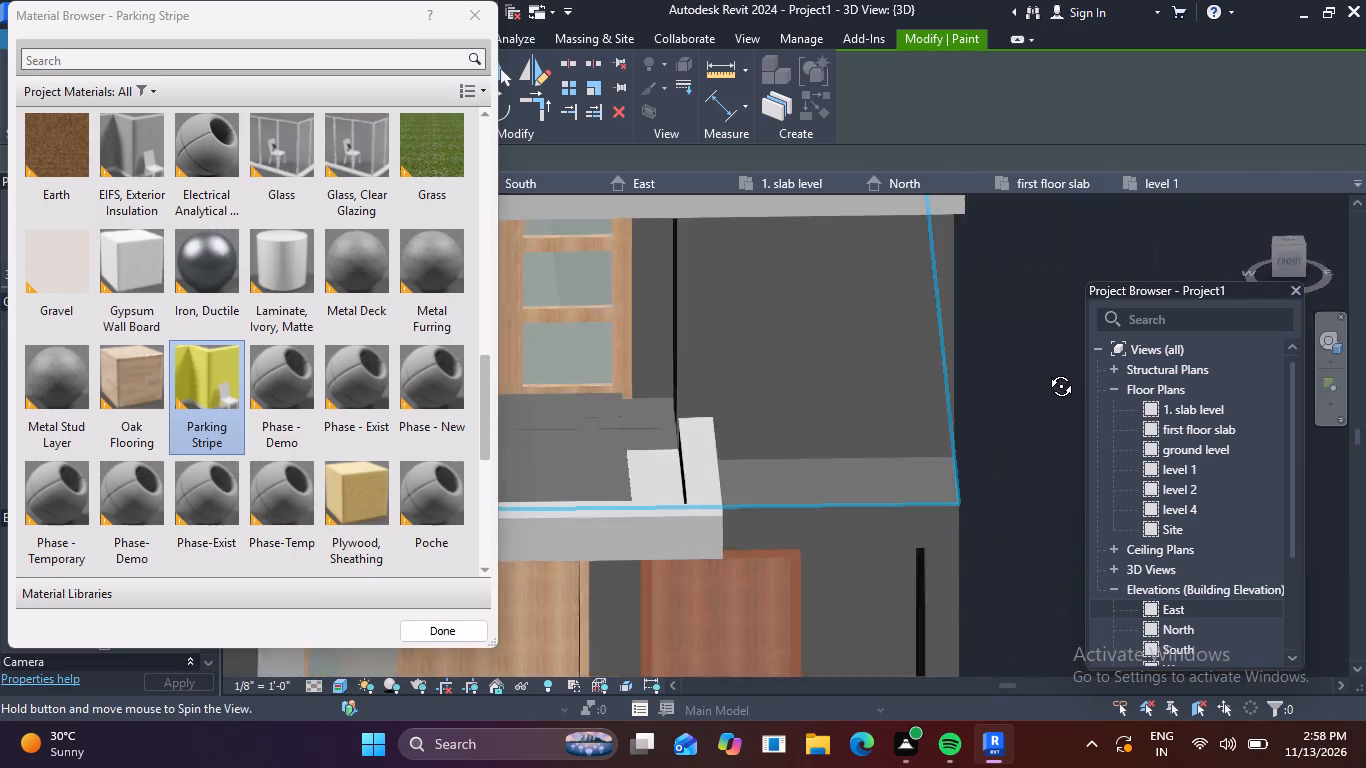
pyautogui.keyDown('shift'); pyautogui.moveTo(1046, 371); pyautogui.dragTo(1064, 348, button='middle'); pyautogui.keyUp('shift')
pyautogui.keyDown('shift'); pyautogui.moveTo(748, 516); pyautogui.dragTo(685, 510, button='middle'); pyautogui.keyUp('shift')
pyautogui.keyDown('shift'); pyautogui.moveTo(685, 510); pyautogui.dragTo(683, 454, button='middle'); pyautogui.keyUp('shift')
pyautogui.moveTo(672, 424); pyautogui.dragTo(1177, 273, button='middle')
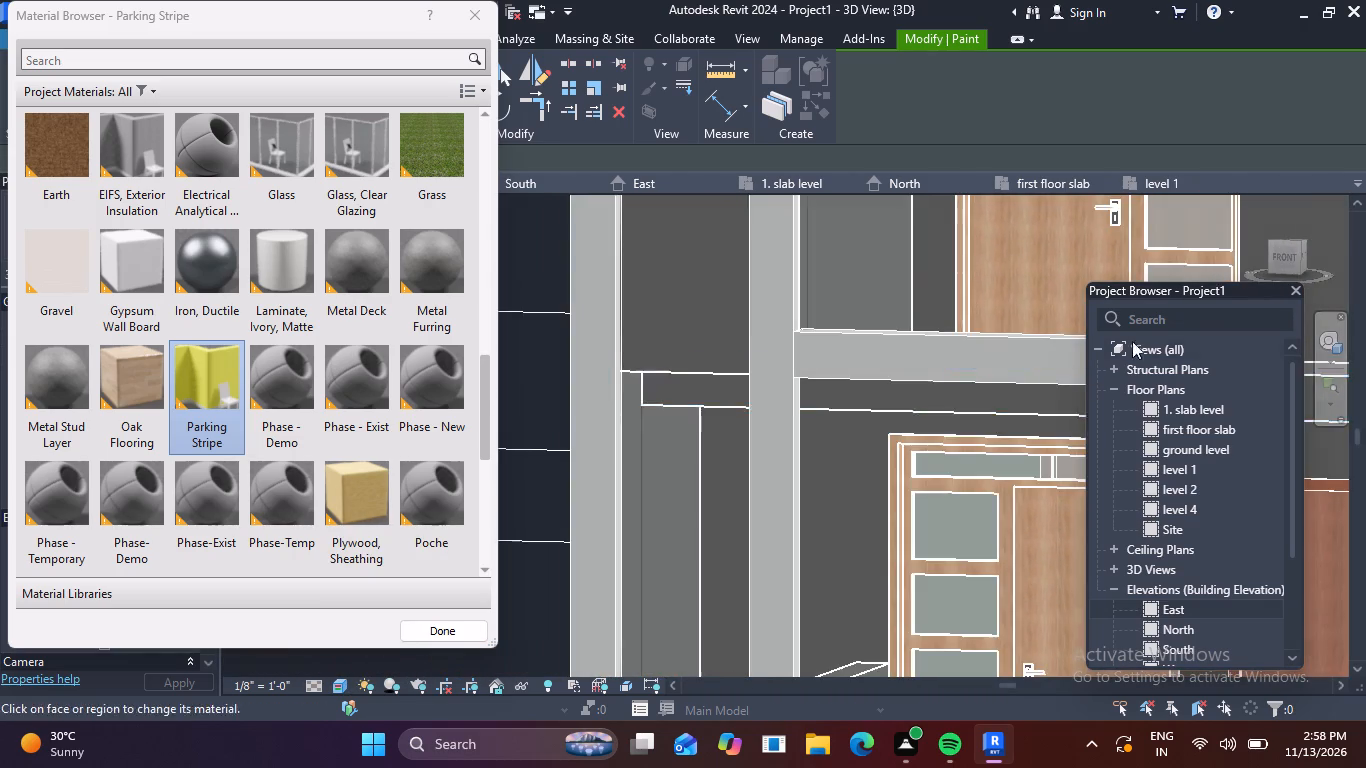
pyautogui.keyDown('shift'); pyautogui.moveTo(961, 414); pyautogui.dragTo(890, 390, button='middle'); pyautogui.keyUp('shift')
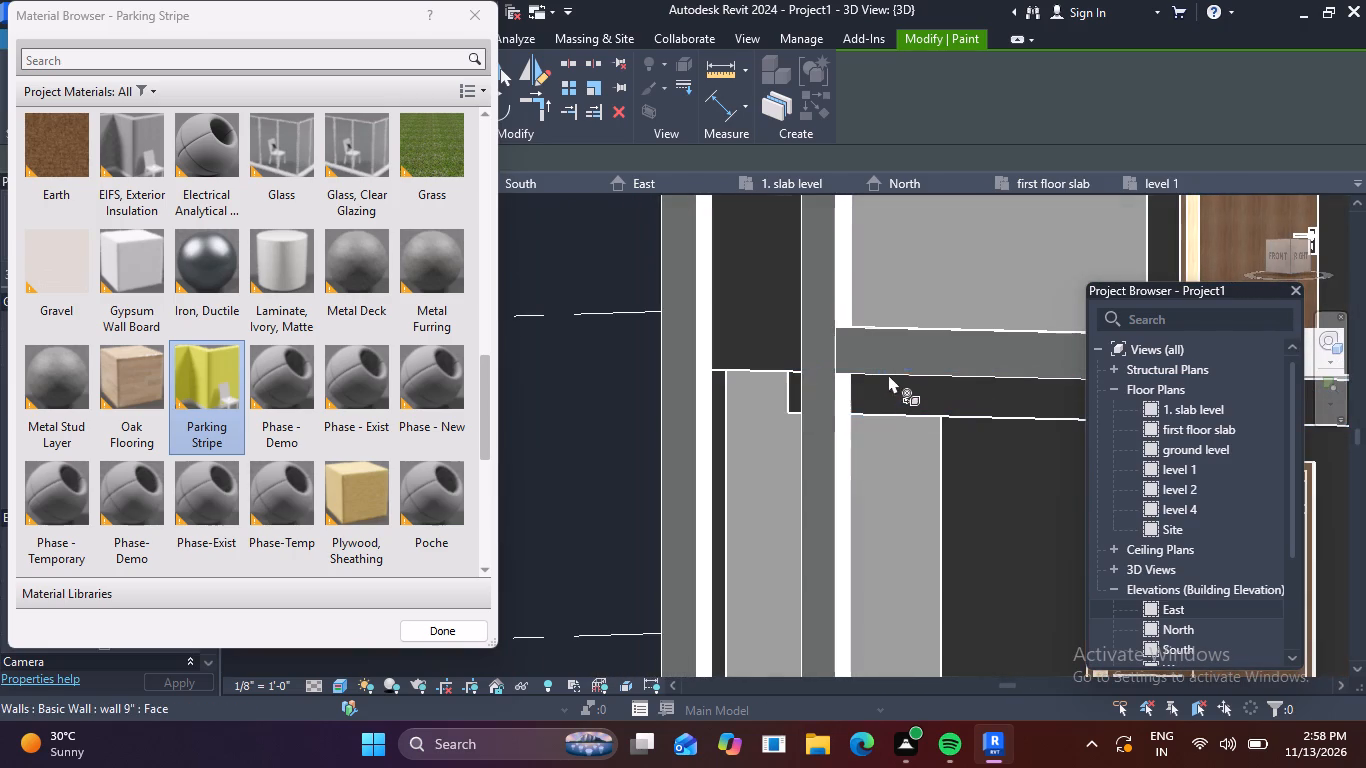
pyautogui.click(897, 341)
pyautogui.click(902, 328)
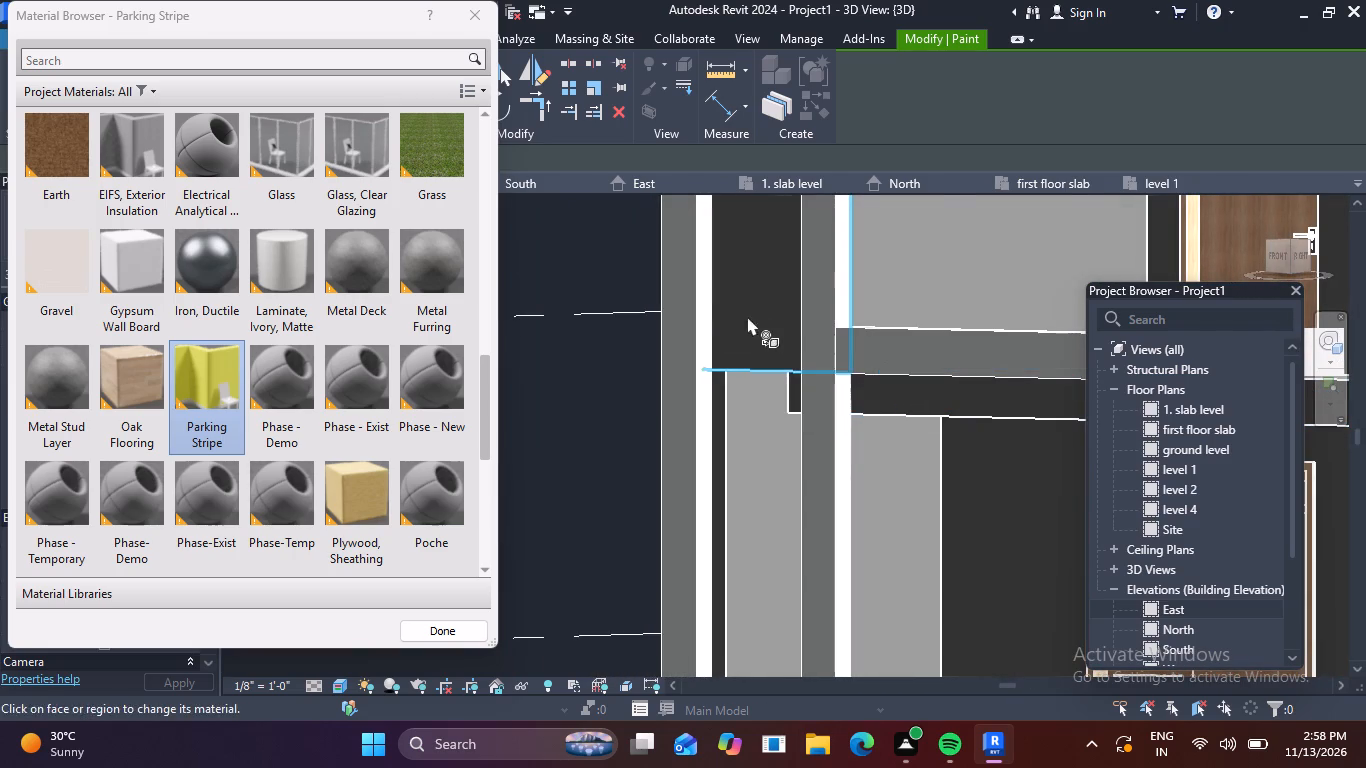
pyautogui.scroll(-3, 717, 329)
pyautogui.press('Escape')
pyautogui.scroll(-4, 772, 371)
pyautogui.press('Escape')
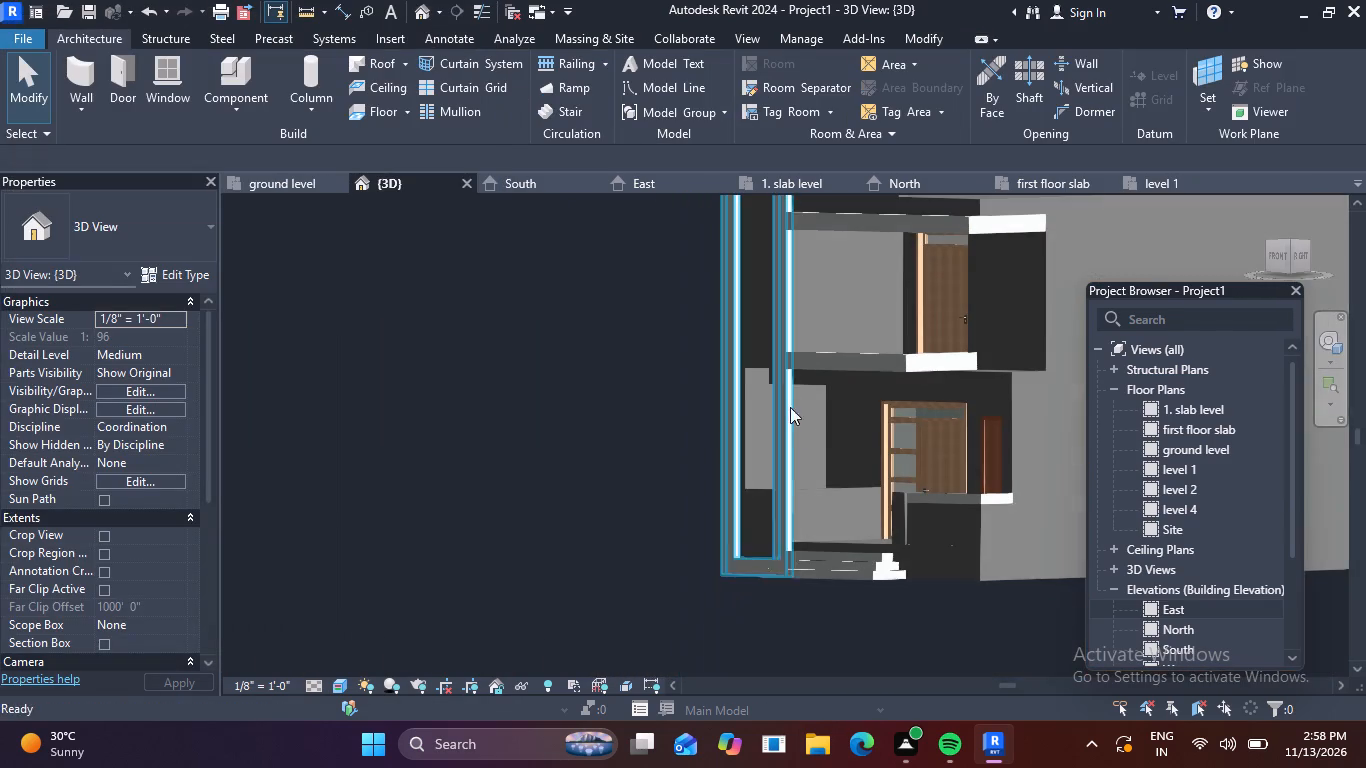
# Start a new in-place model in the Generic Models category, keeping the suggested name.
pyautogui.moveTo(818, 468); pyautogui.dragTo(605, 601, button='middle')
pyautogui.scroll(-2, 702, 490)
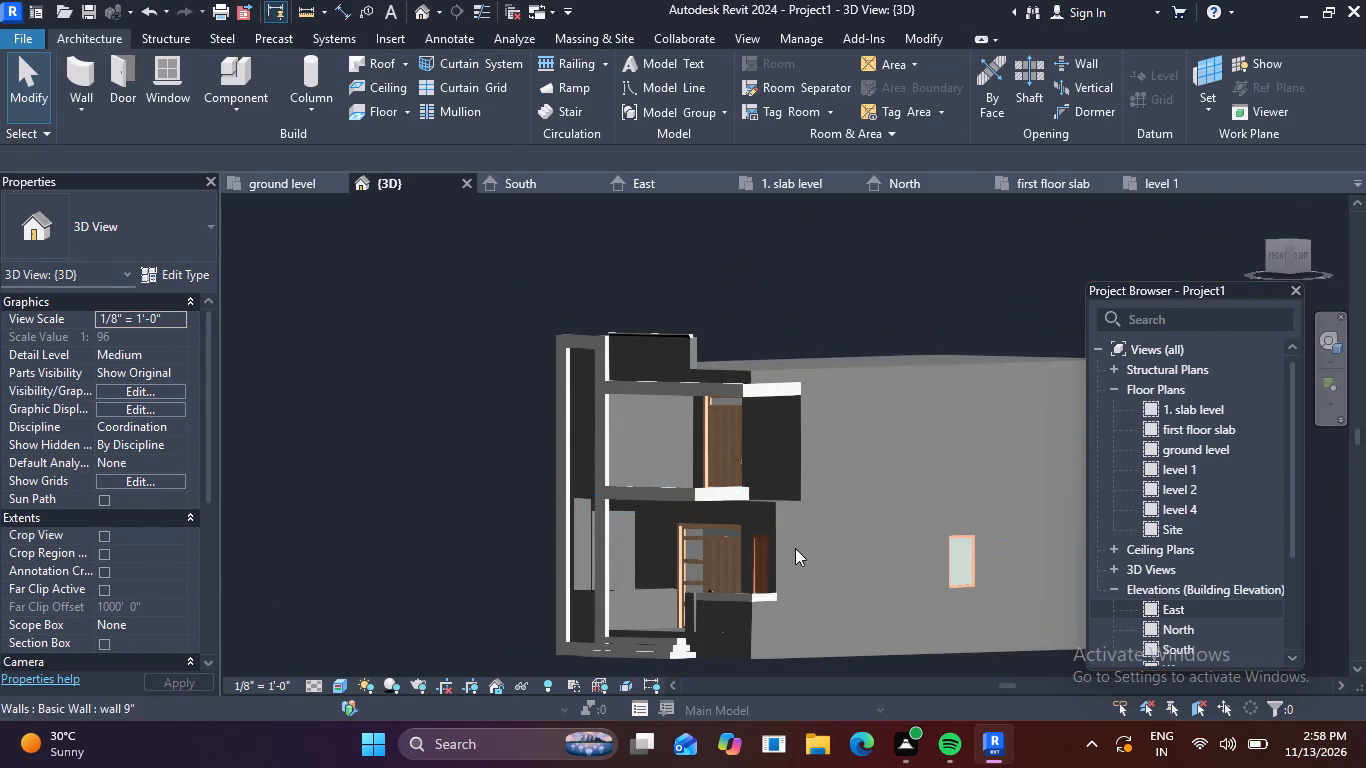
pyautogui.moveTo(796, 548); pyautogui.dragTo(788, 489, button='middle')
pyautogui.middleClick(788, 489)
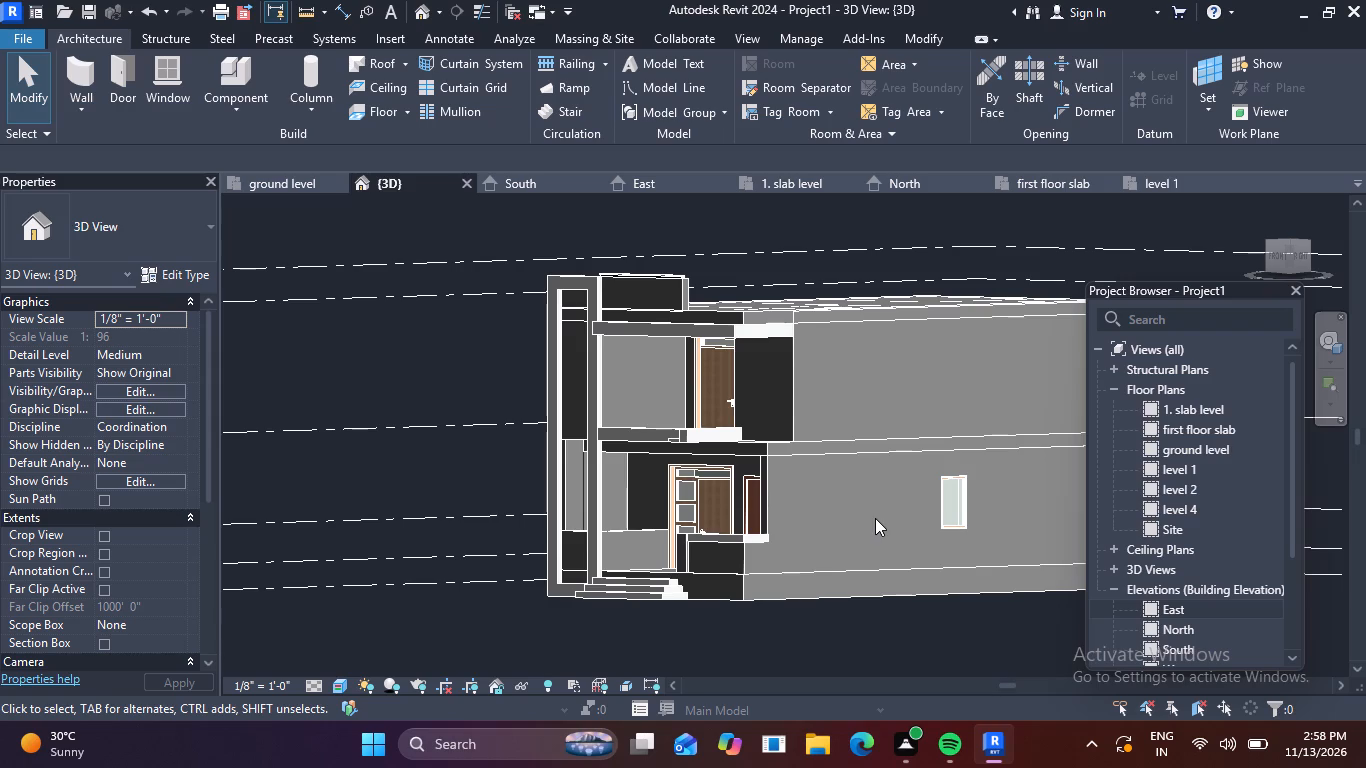
pyautogui.click(240, 102)
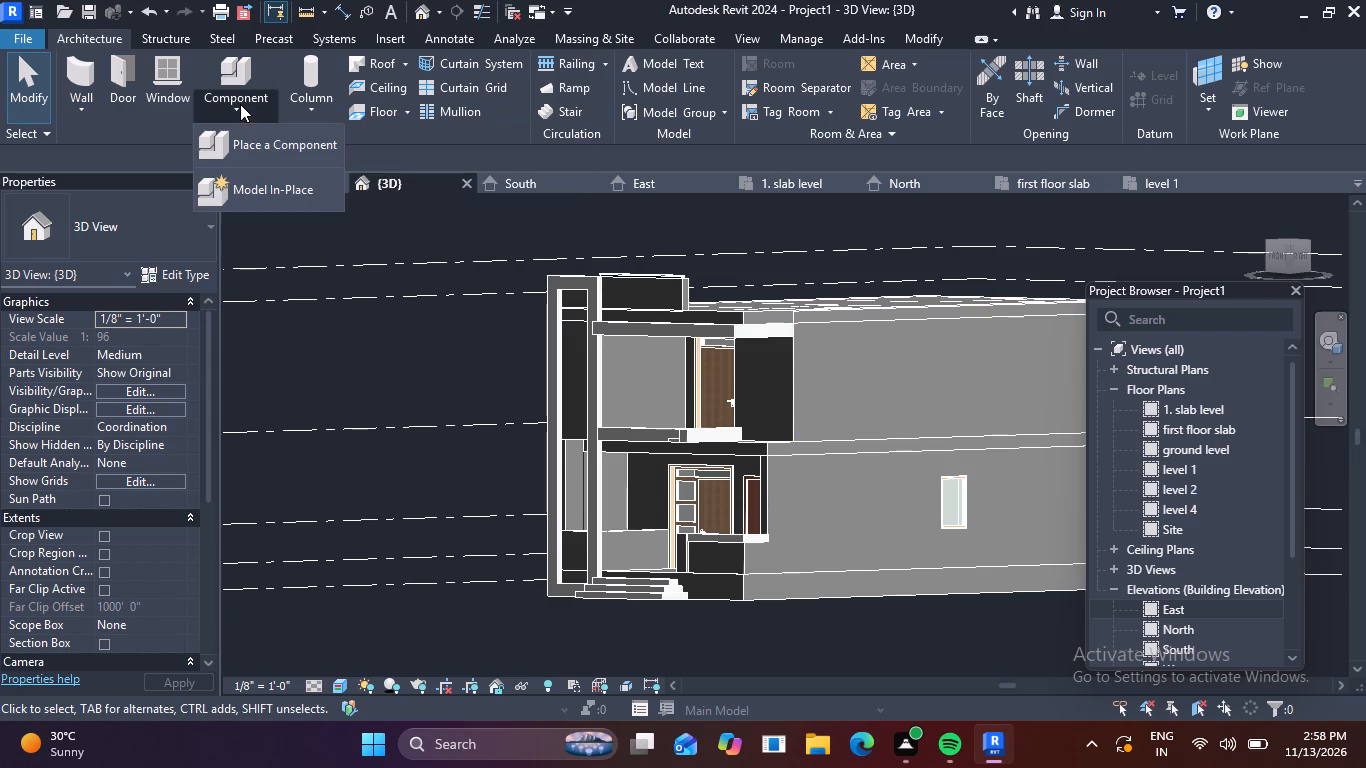
pyautogui.click(260, 188)
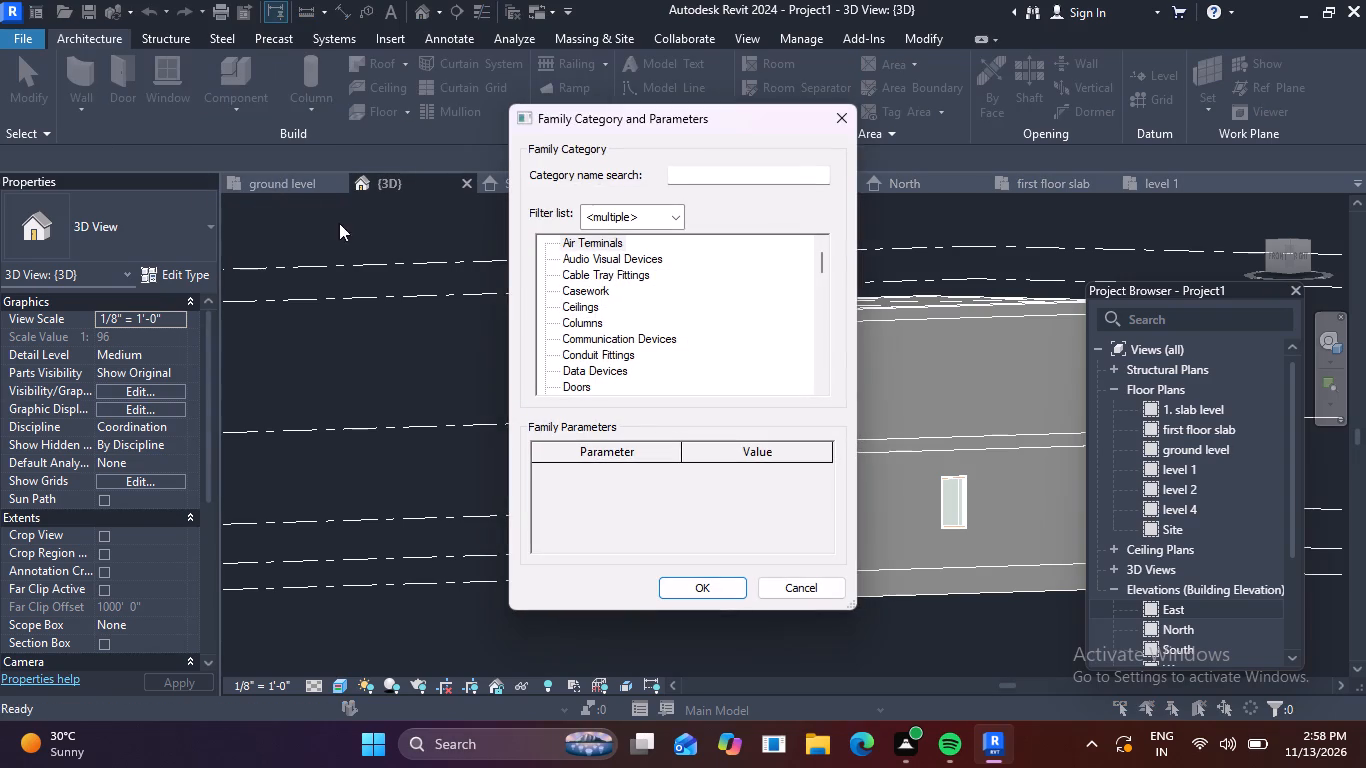
pyautogui.scroll(-13, 614, 312)
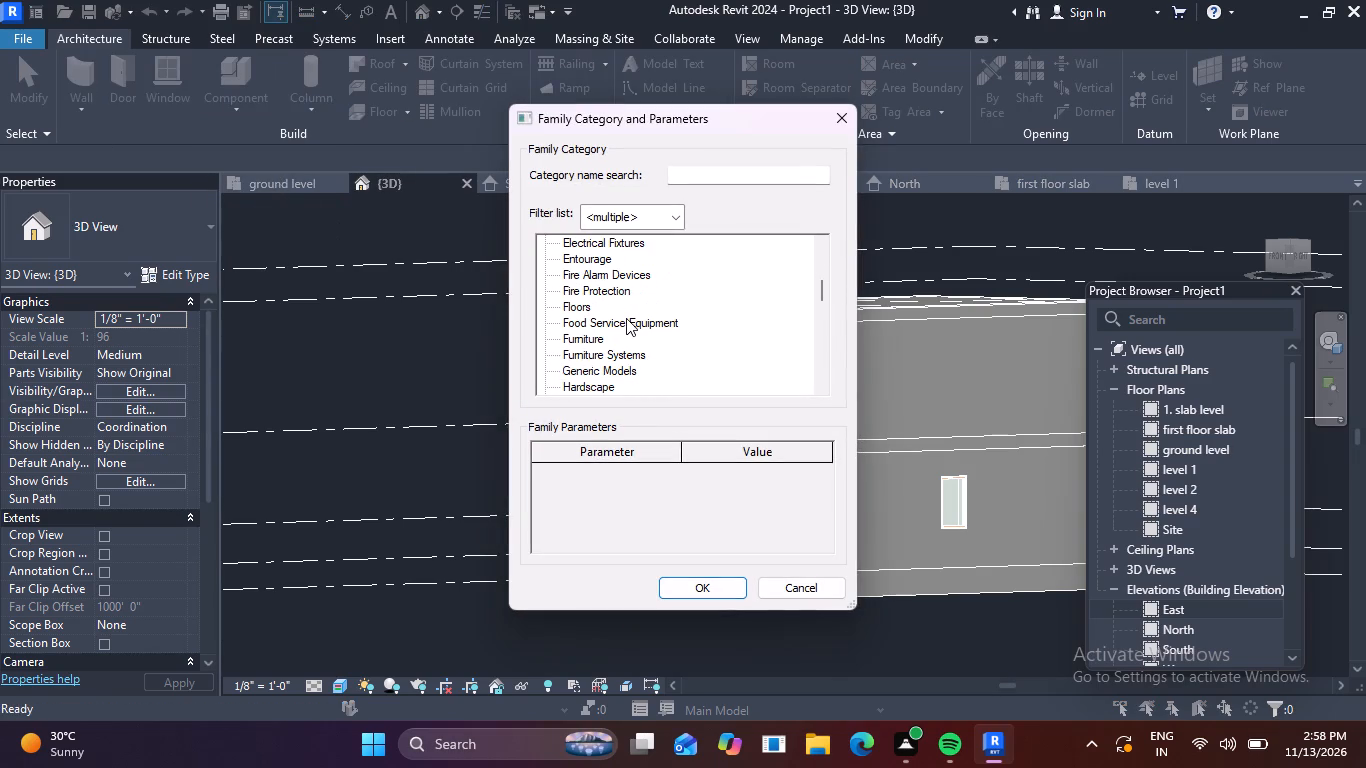
pyautogui.click(627, 369)
pyautogui.click(710, 589)
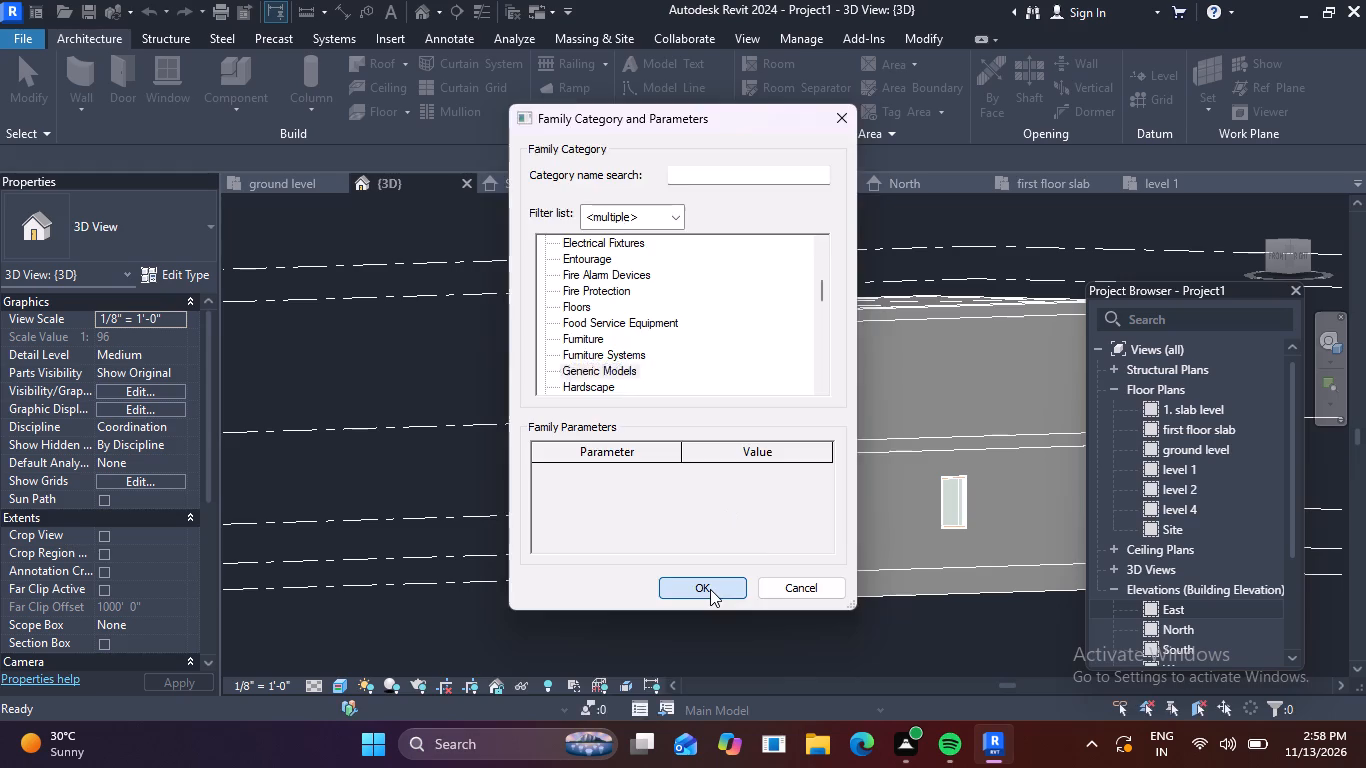
pyautogui.click(662, 398)
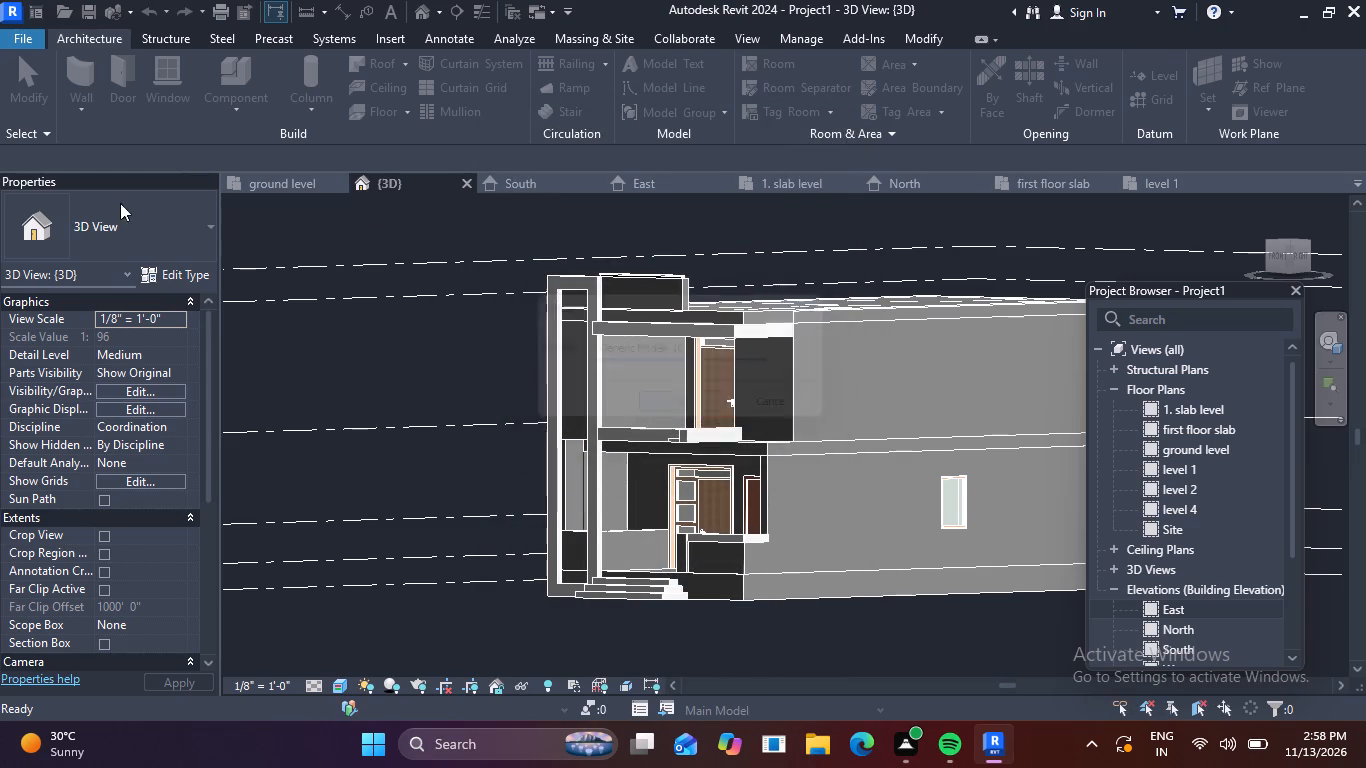
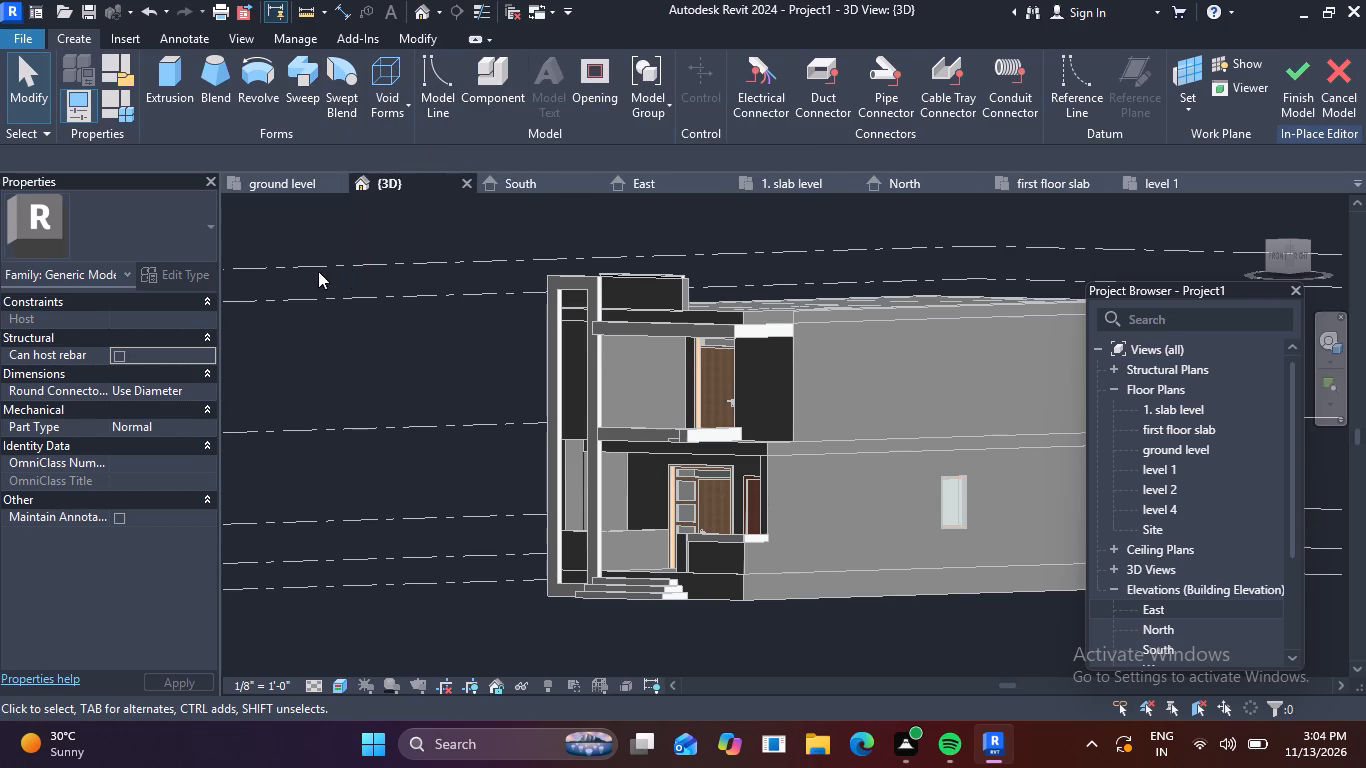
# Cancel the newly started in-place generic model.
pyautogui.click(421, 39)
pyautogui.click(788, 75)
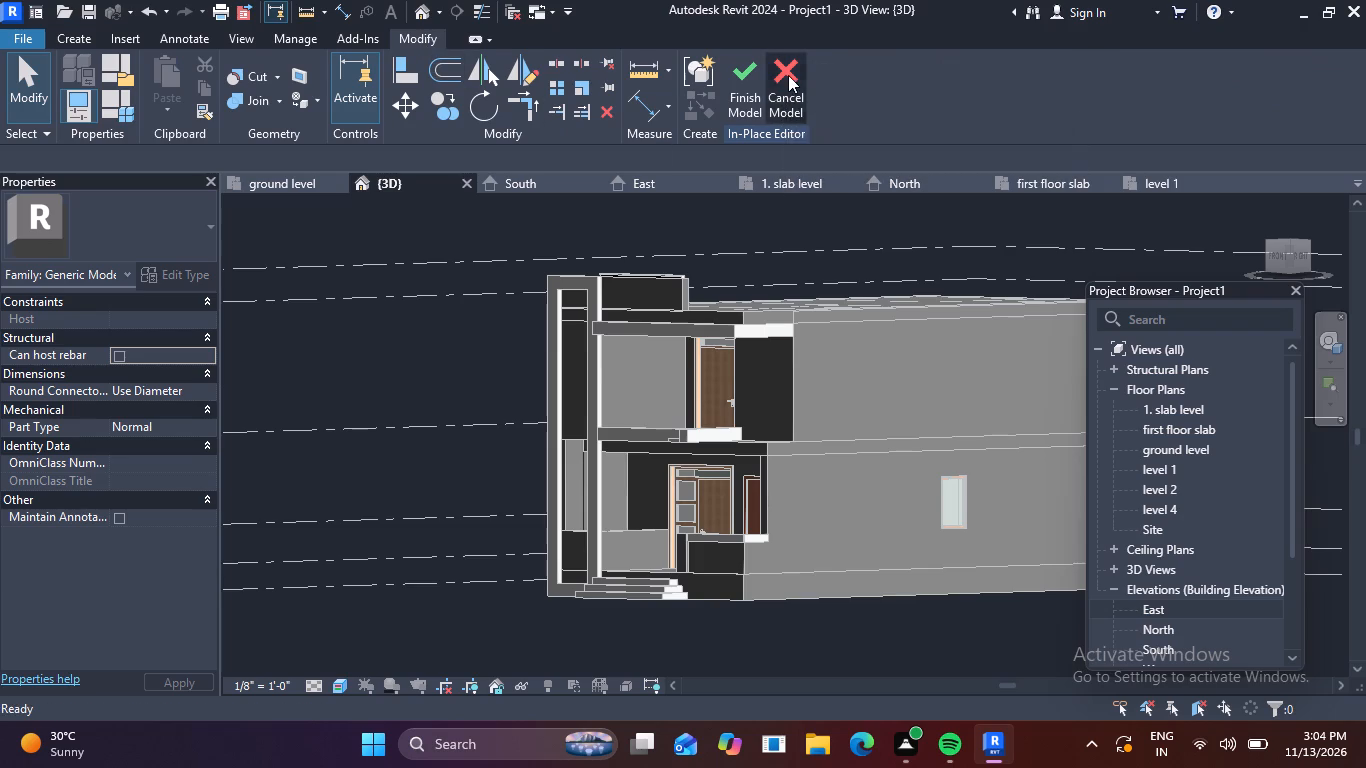
# Edit the front balcony parapet in place and set its extrusion's material to Default Mass Interior Wall.
pyautogui.scroll(-3, 541, 140)
pyautogui.scroll(6, 708, 339)
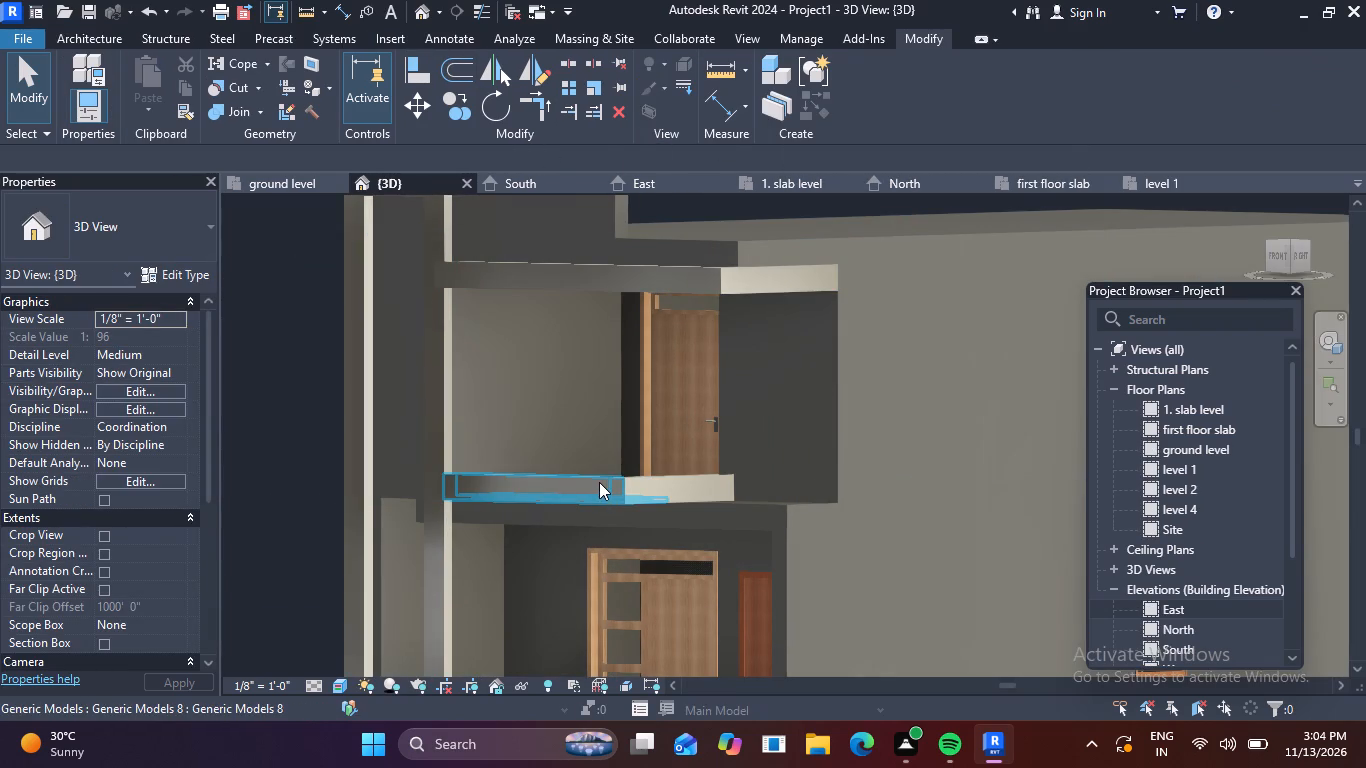
pyautogui.click(599, 482)
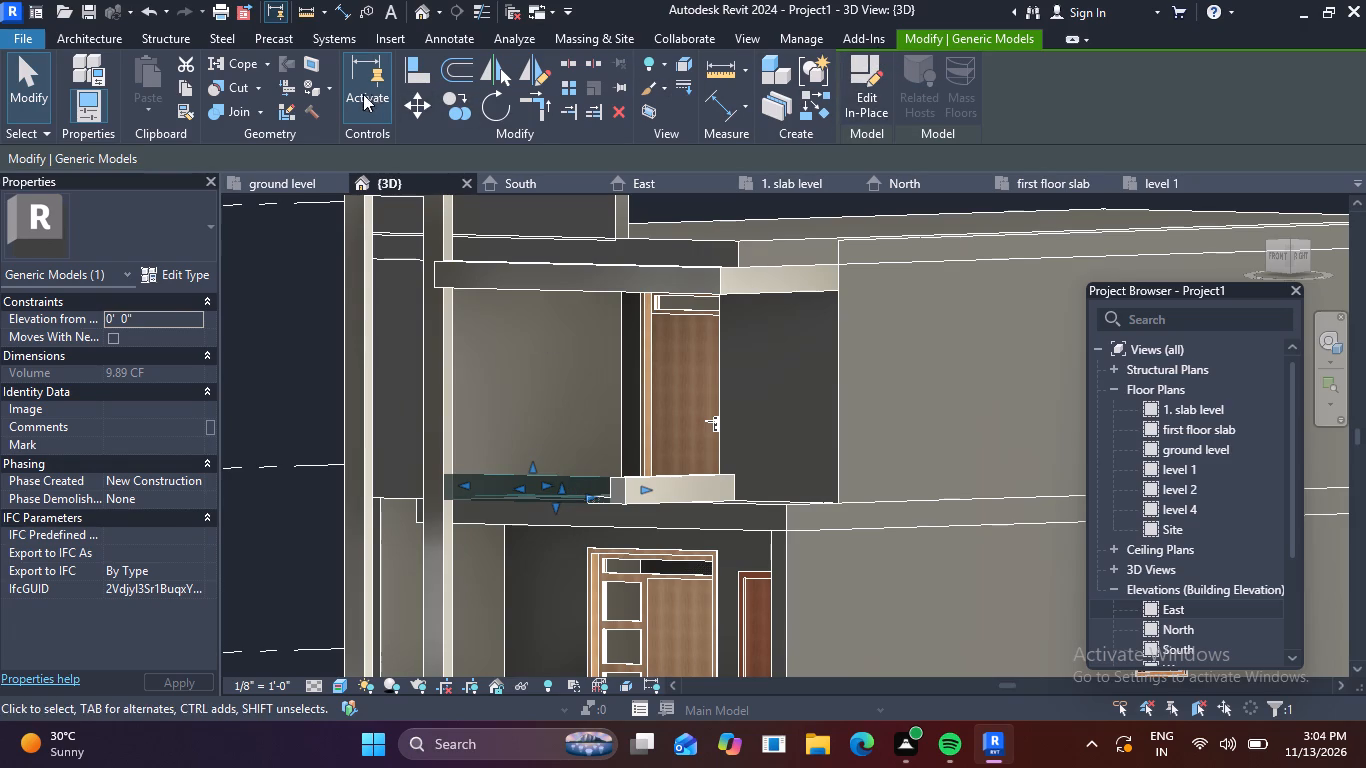
pyautogui.click(860, 108)
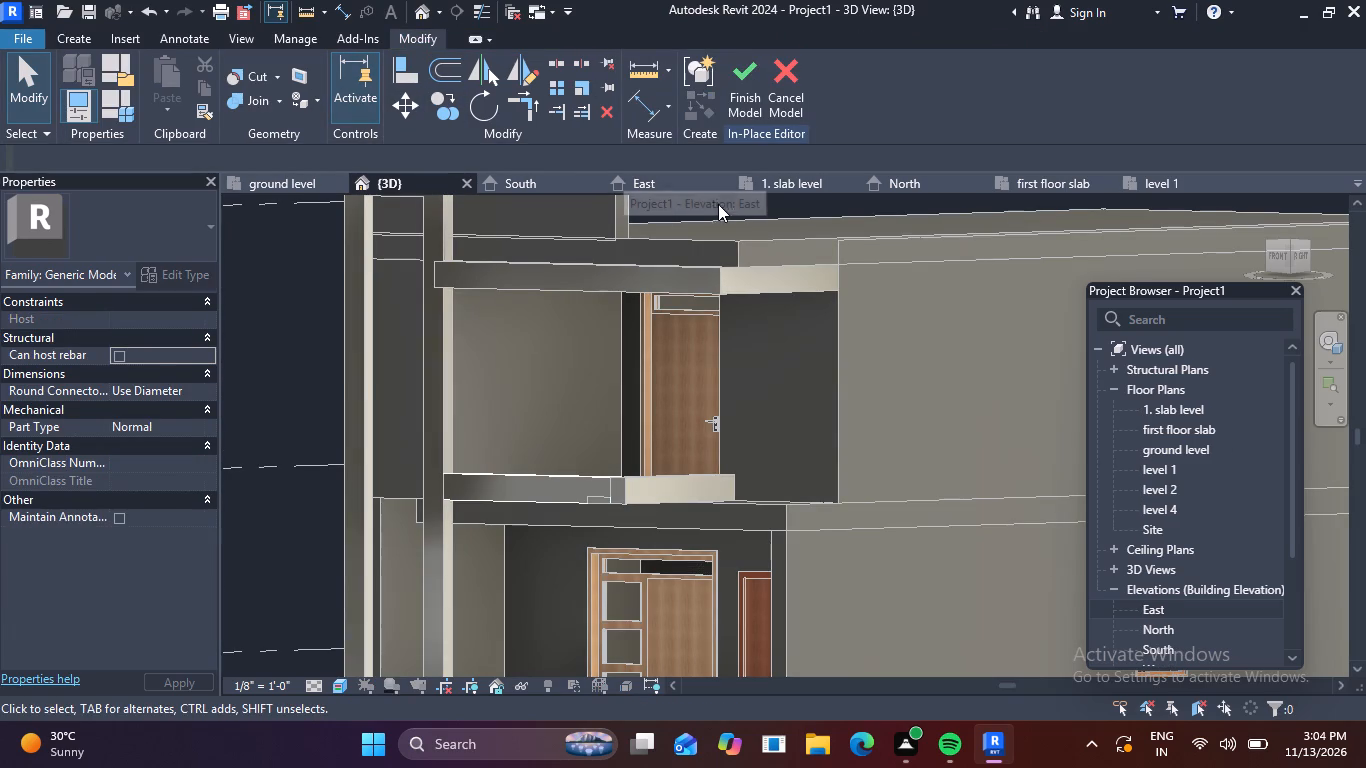
pyautogui.click(605, 478)
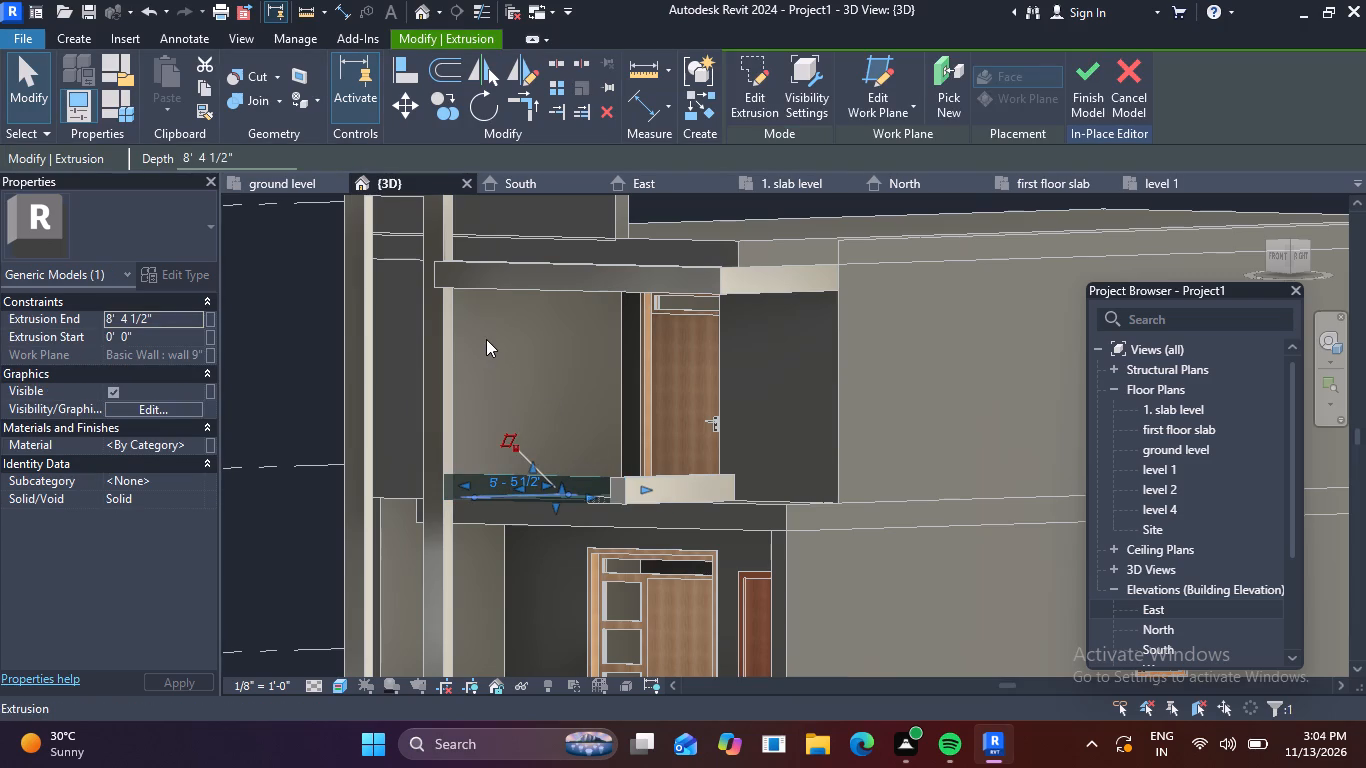
pyautogui.click(193, 443)
pyautogui.click(193, 444)
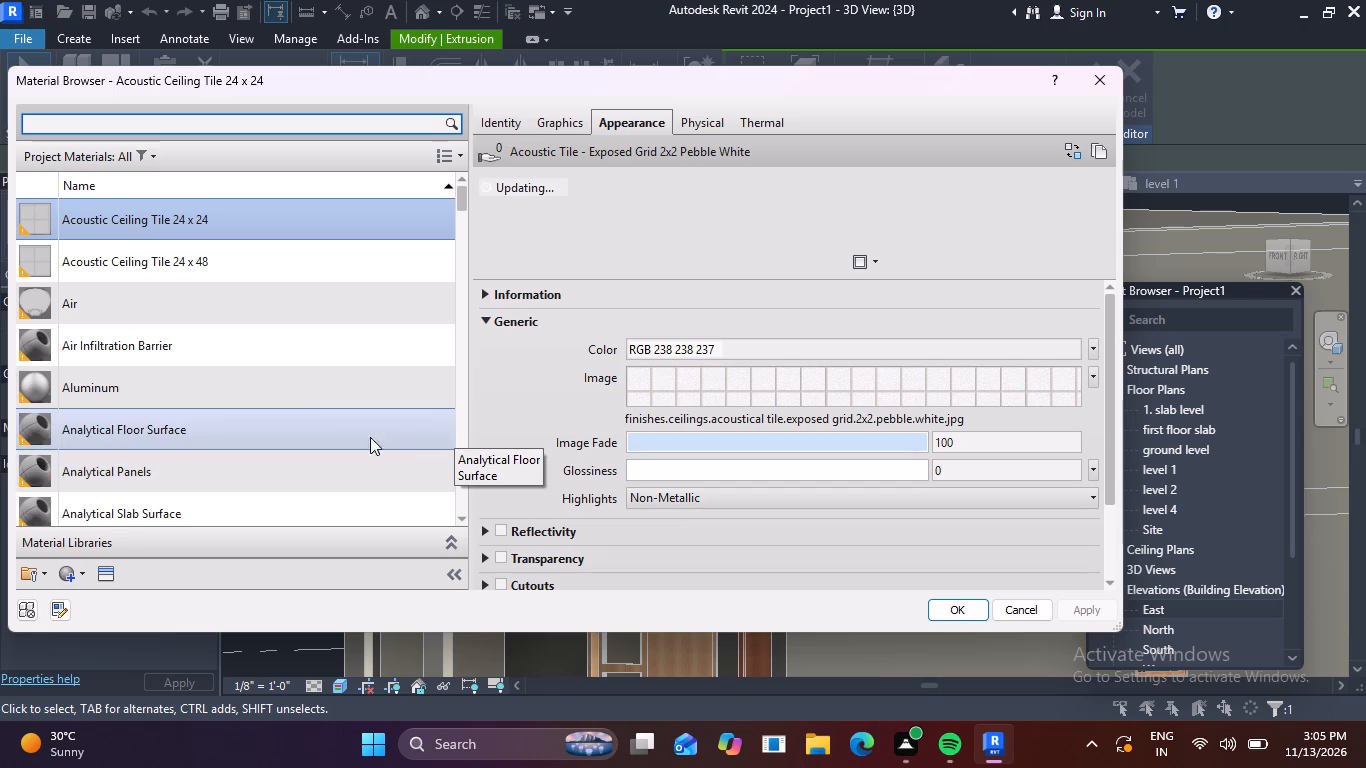
pyautogui.scroll(-4, 321, 336)
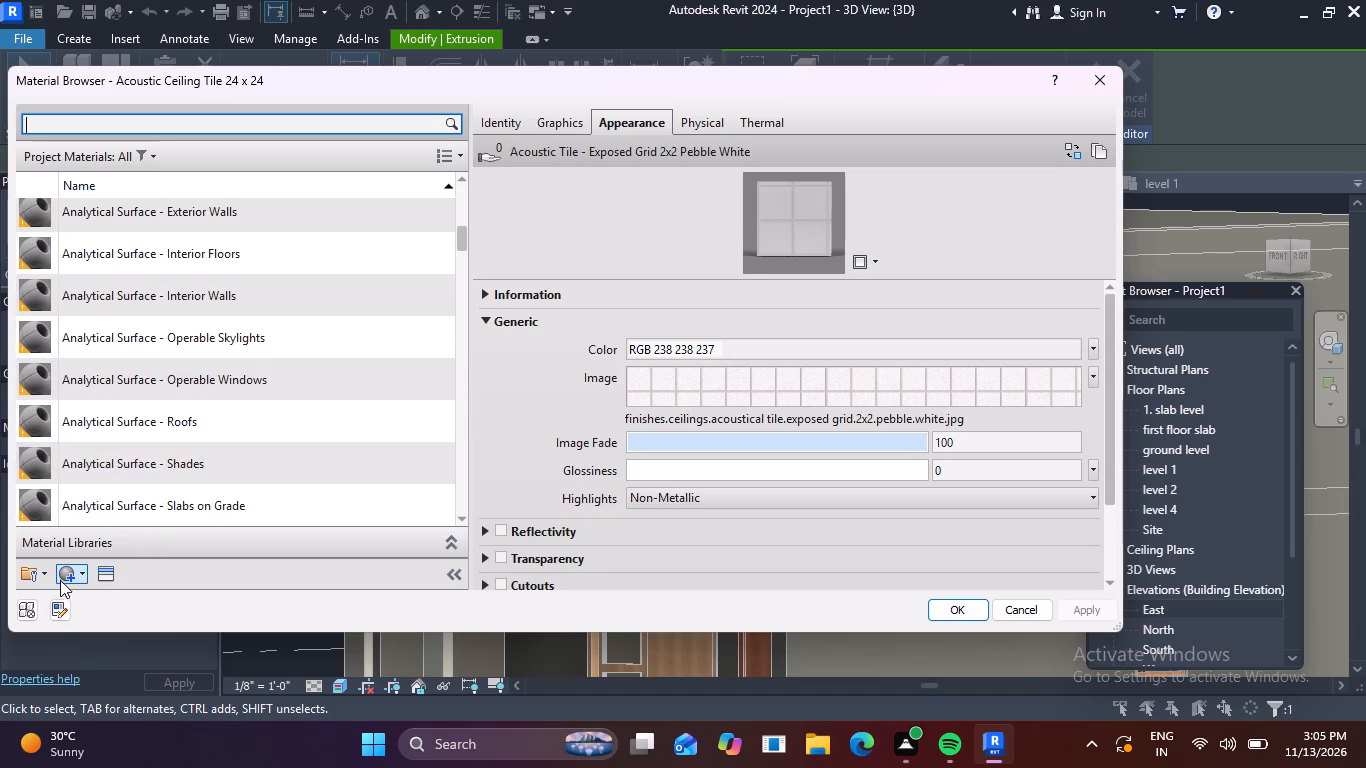
pyautogui.scroll(5, 273, 436)
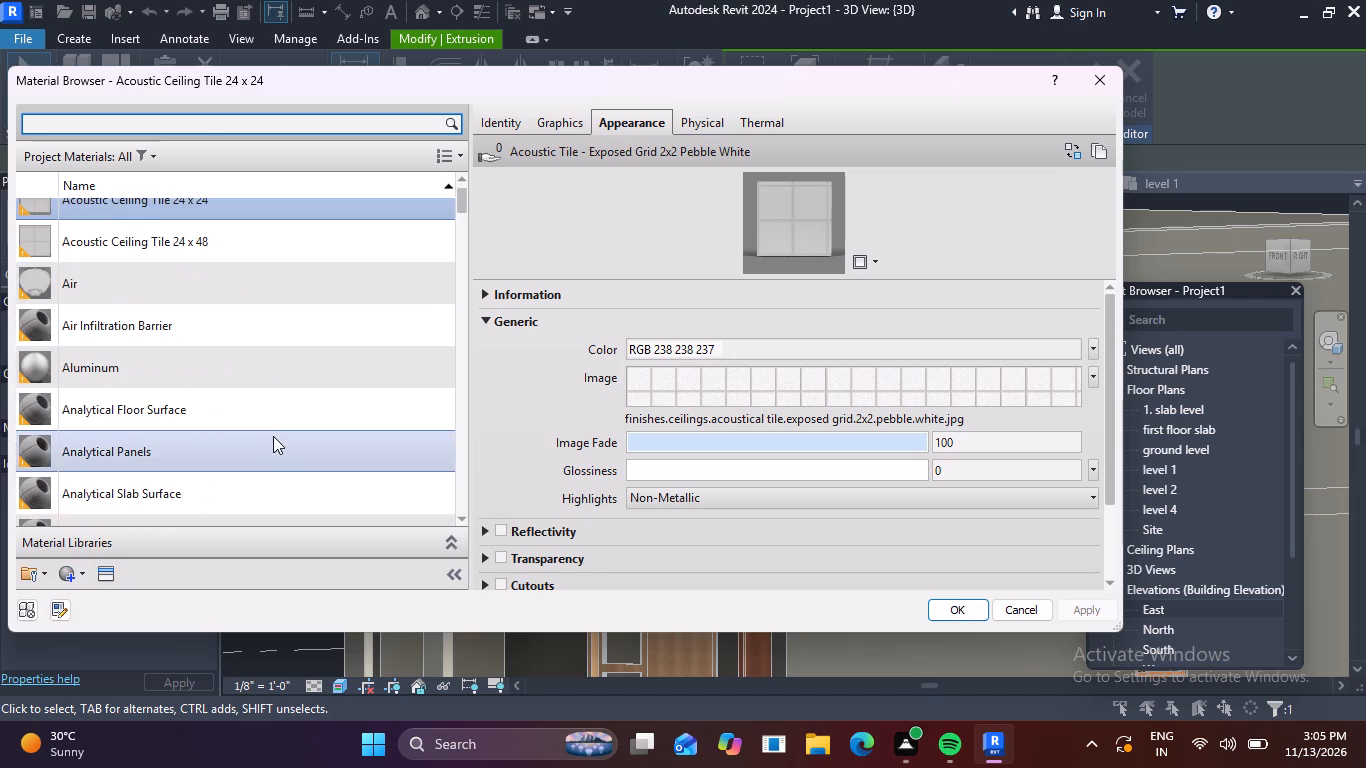
pyautogui.scroll(7, 273, 436)
pyautogui.scroll(-10, 273, 436)
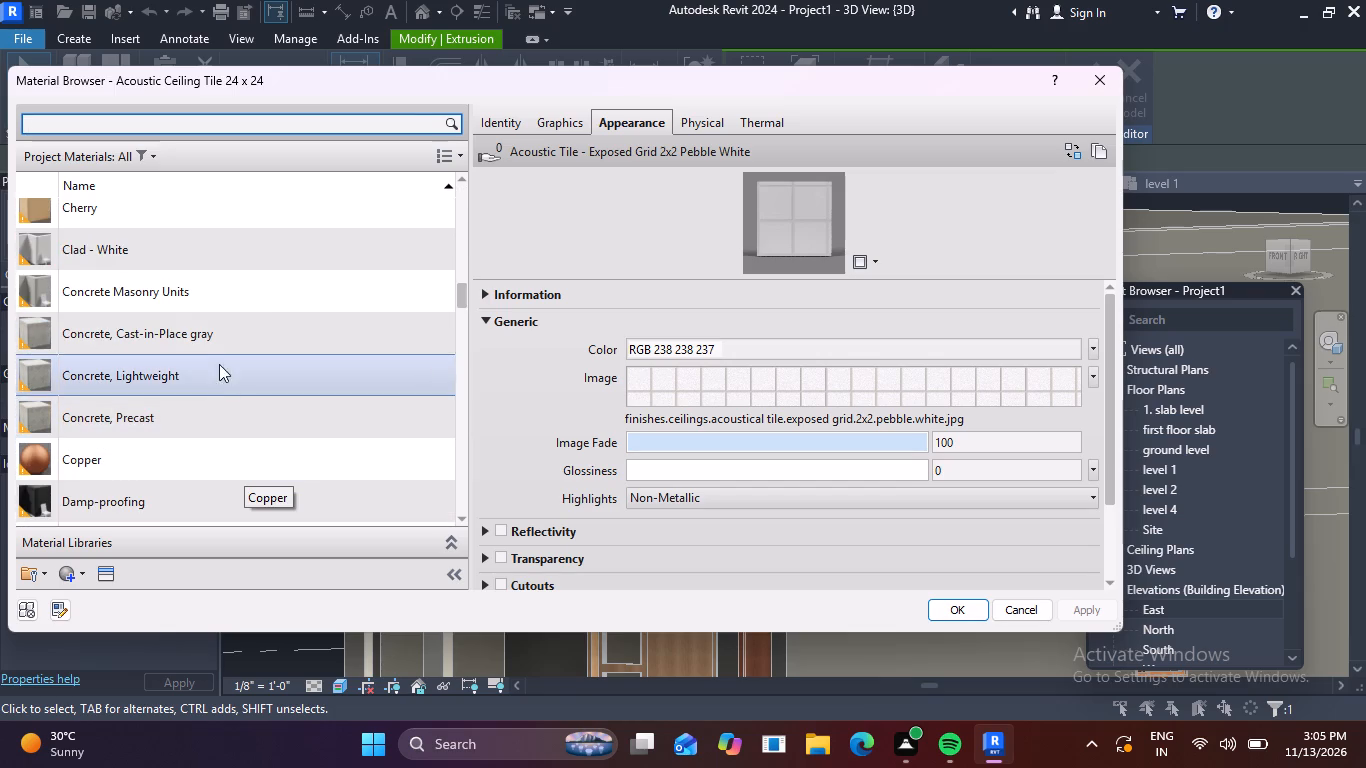
pyautogui.scroll(-3, 228, 266)
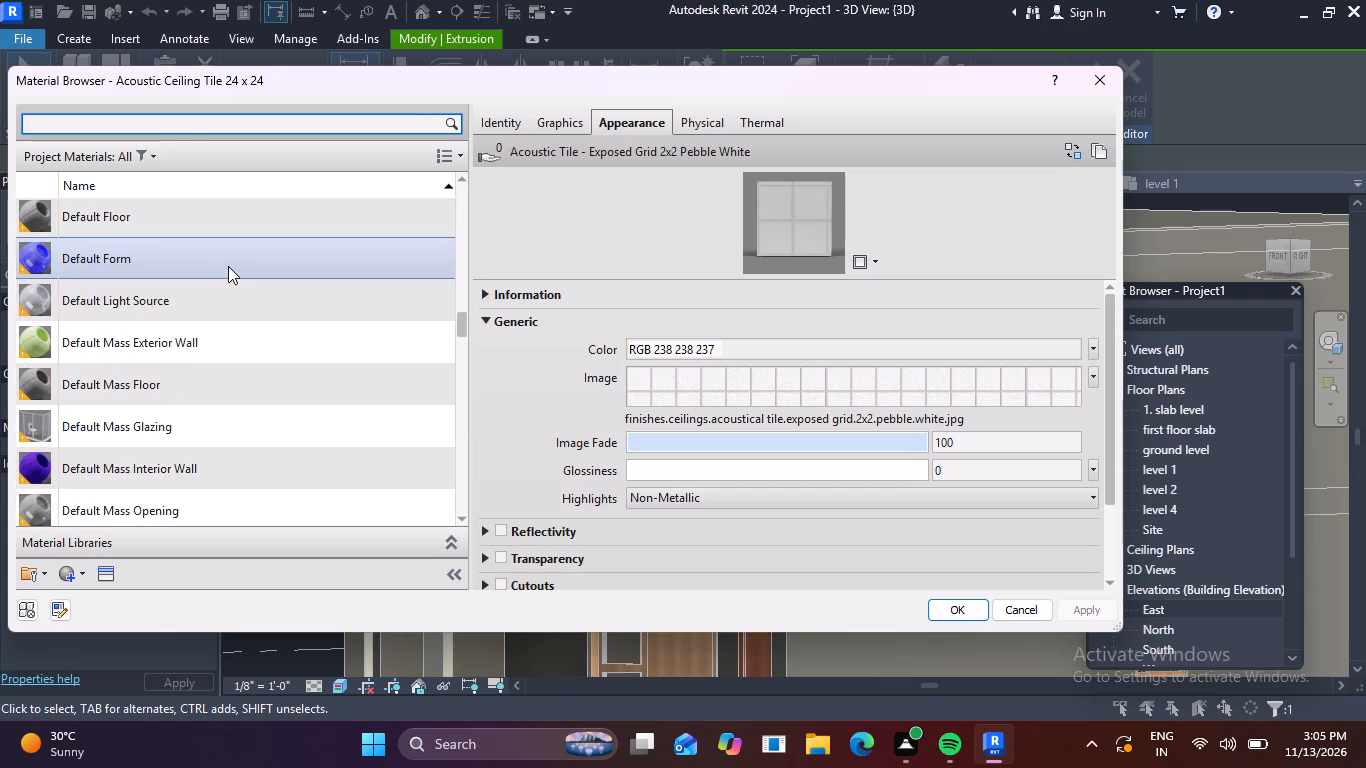
pyautogui.click(114, 474)
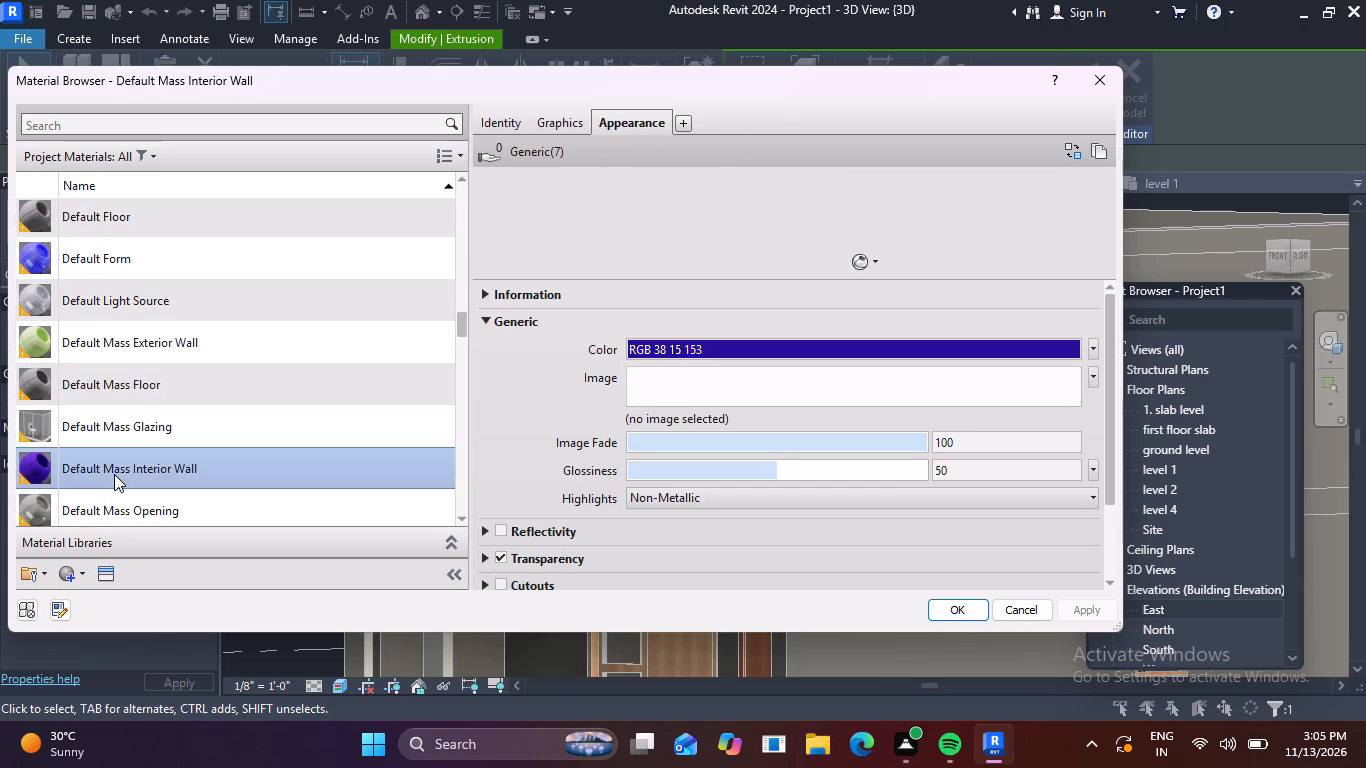
pyautogui.click(976, 616)
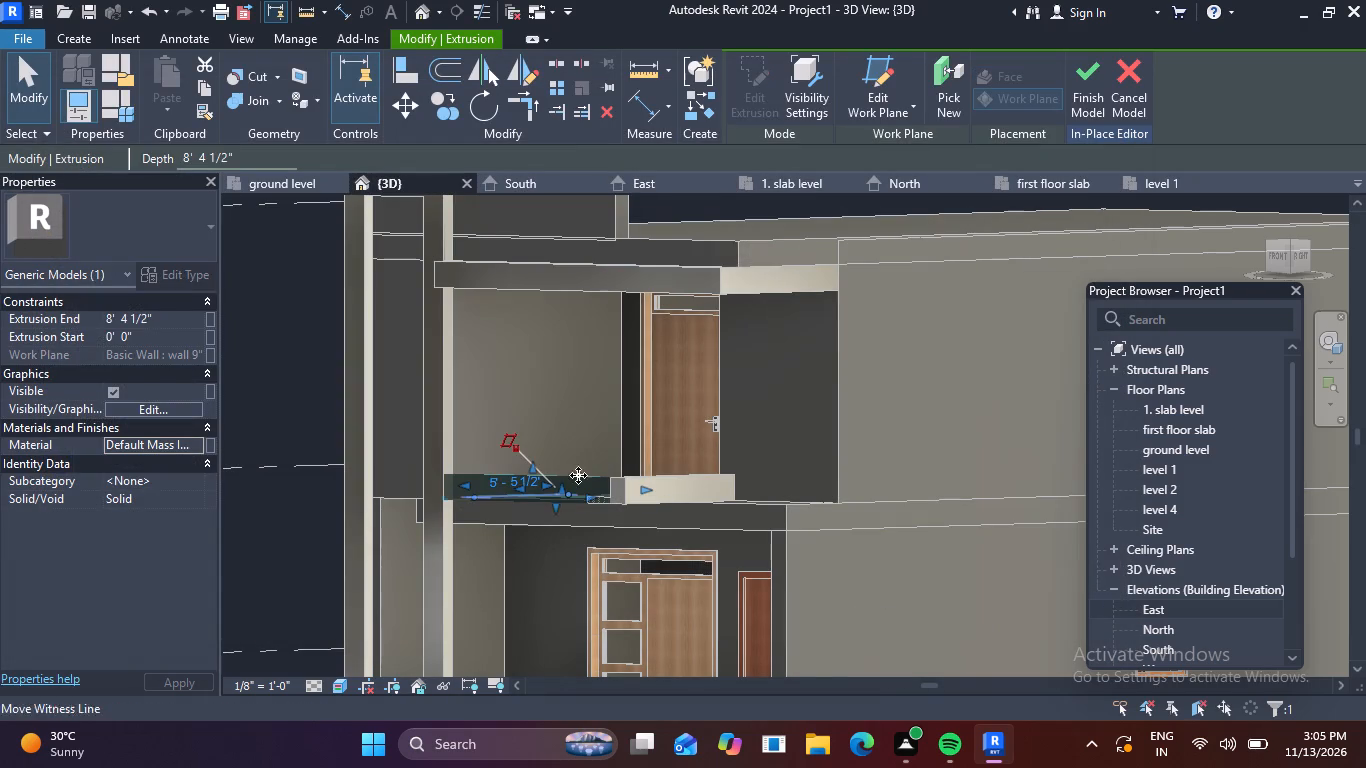
pyautogui.scroll(4, 589, 466)
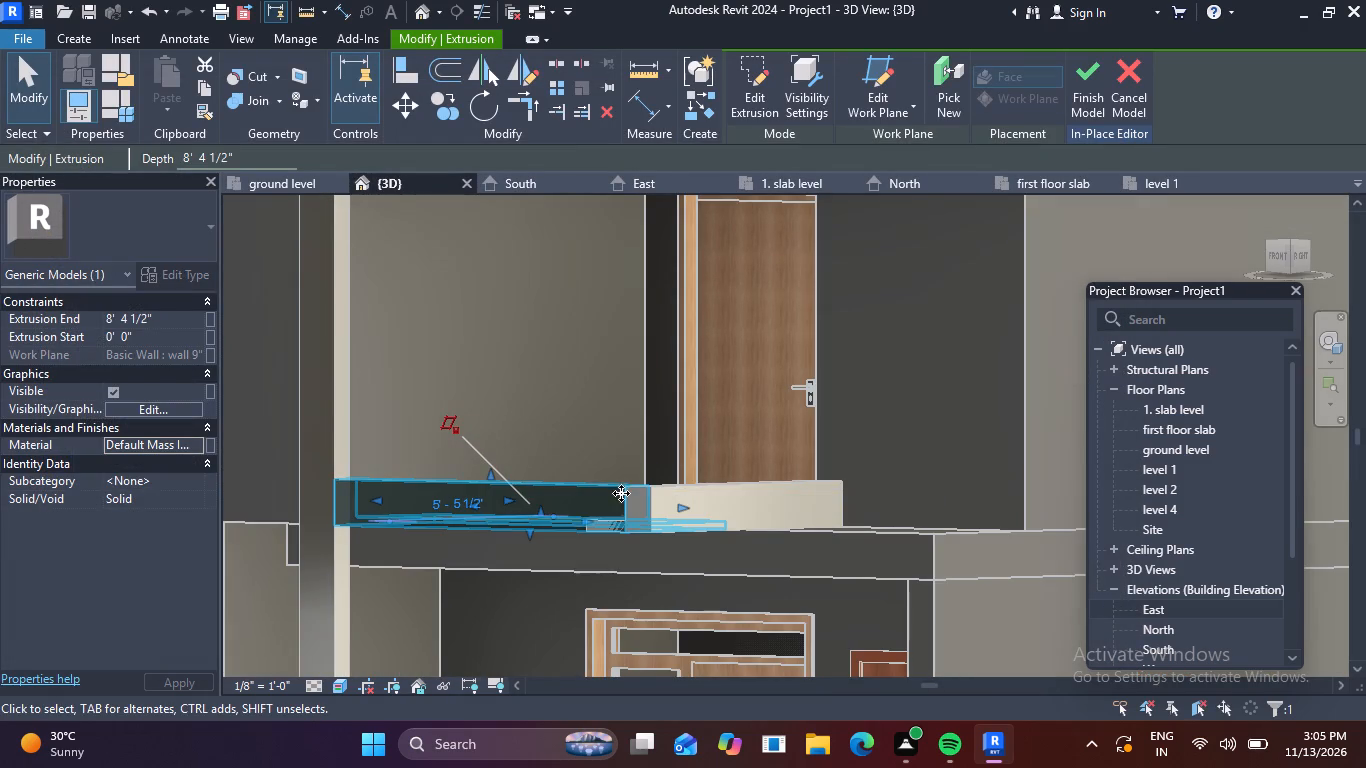
pyautogui.press('Escape')
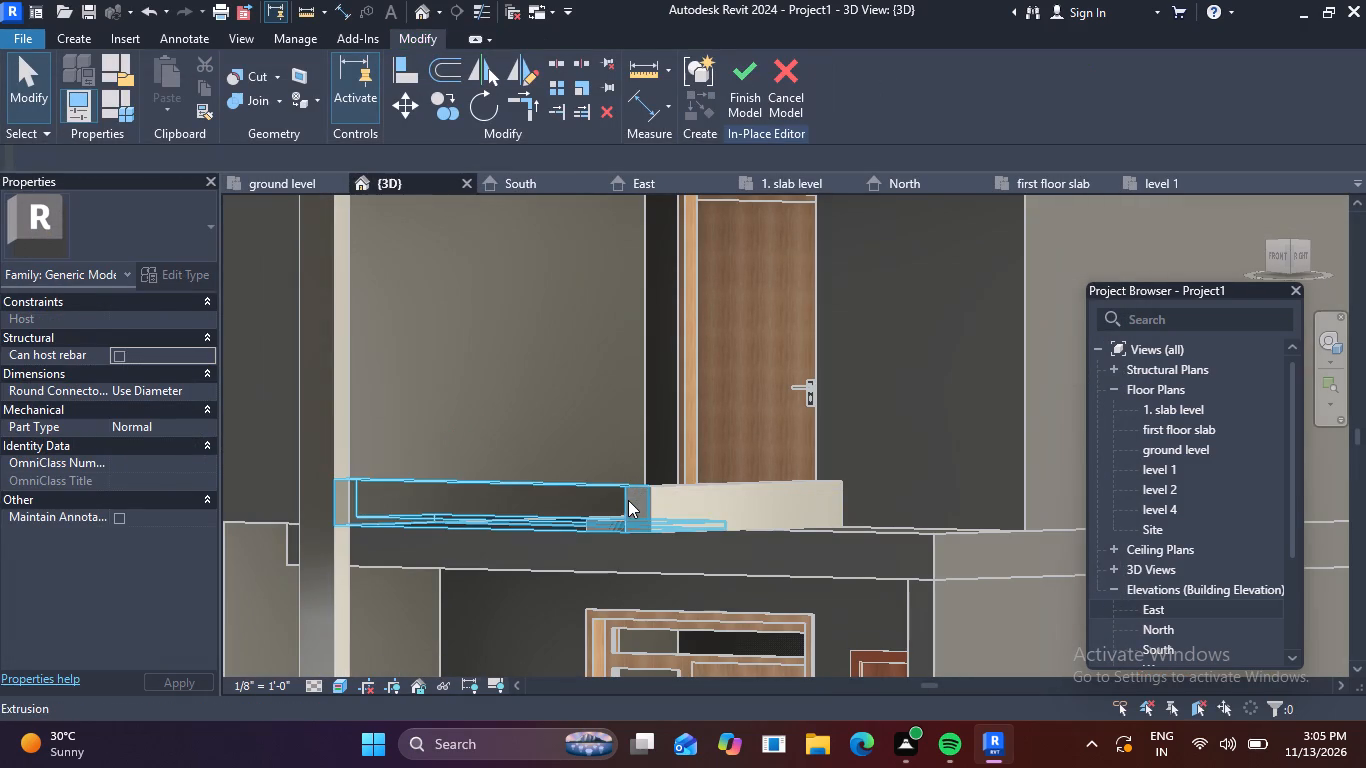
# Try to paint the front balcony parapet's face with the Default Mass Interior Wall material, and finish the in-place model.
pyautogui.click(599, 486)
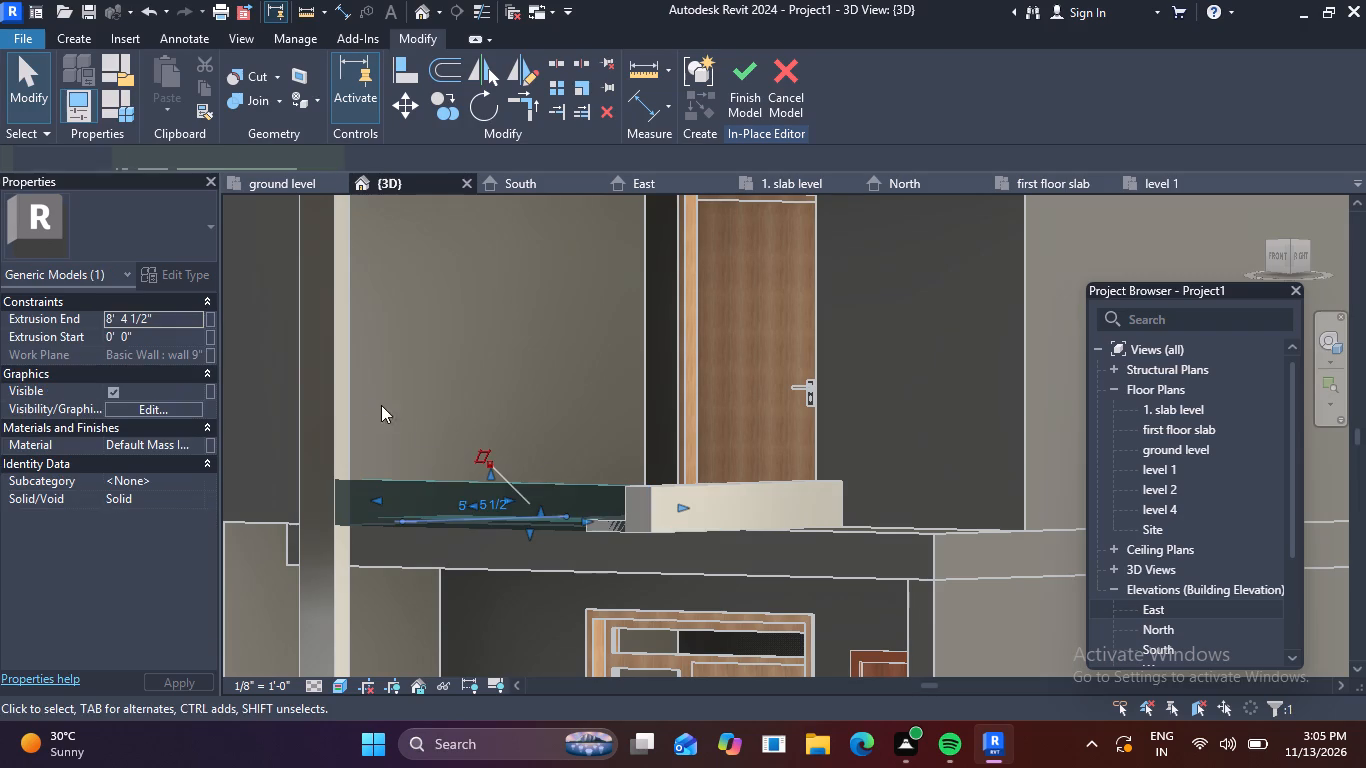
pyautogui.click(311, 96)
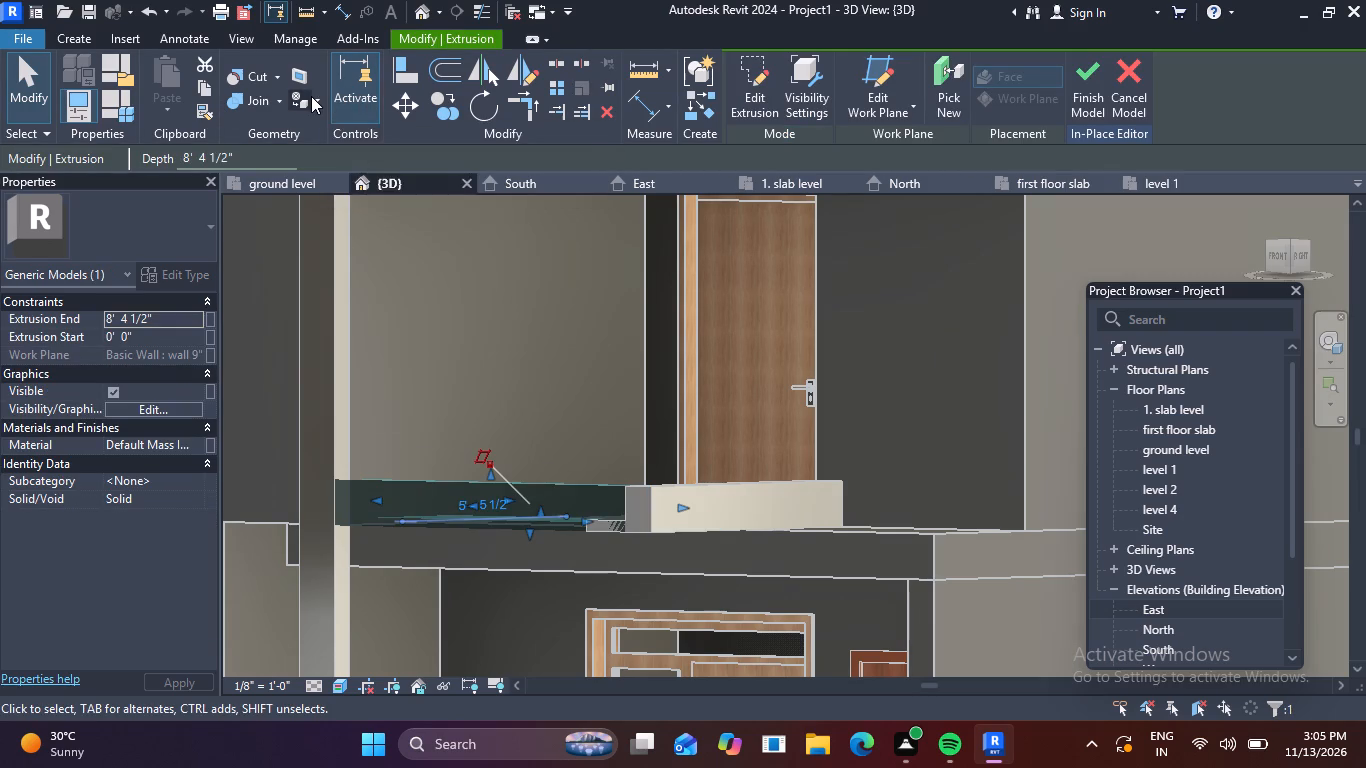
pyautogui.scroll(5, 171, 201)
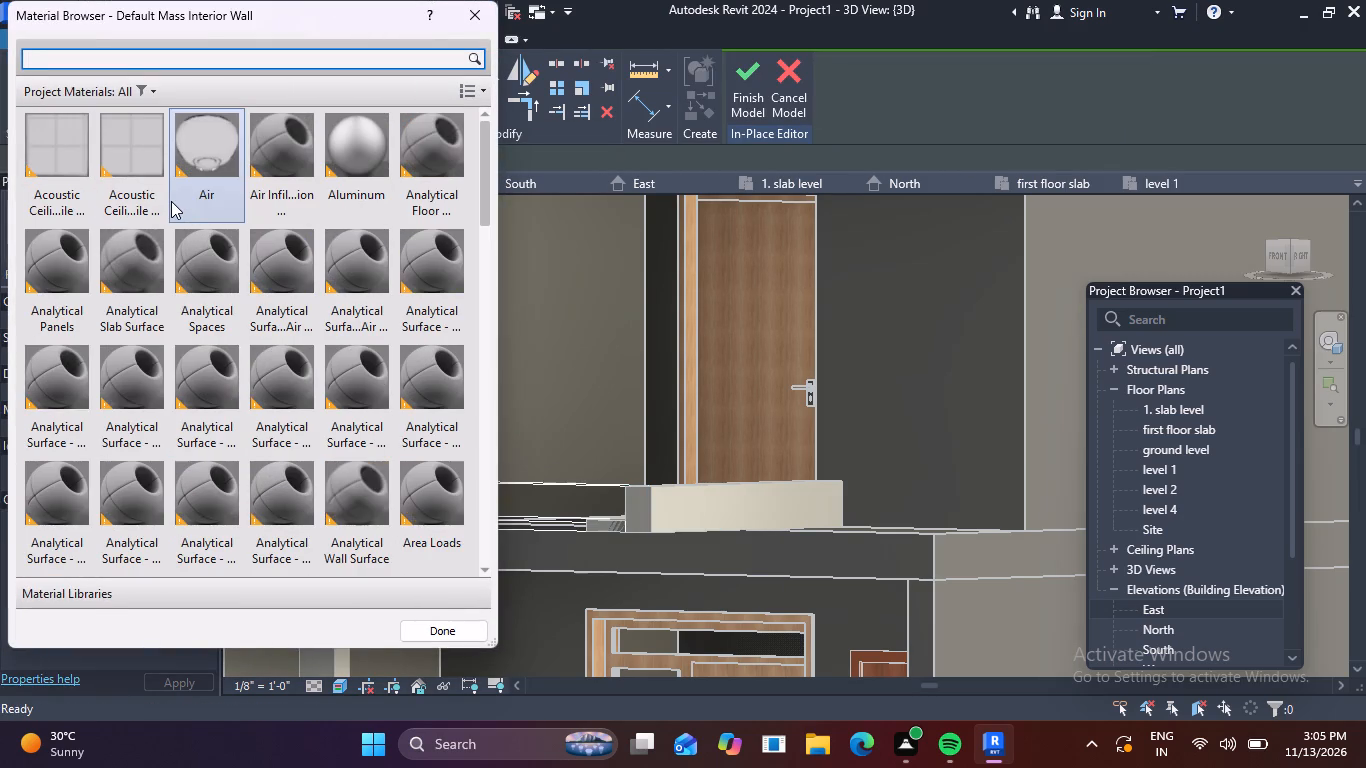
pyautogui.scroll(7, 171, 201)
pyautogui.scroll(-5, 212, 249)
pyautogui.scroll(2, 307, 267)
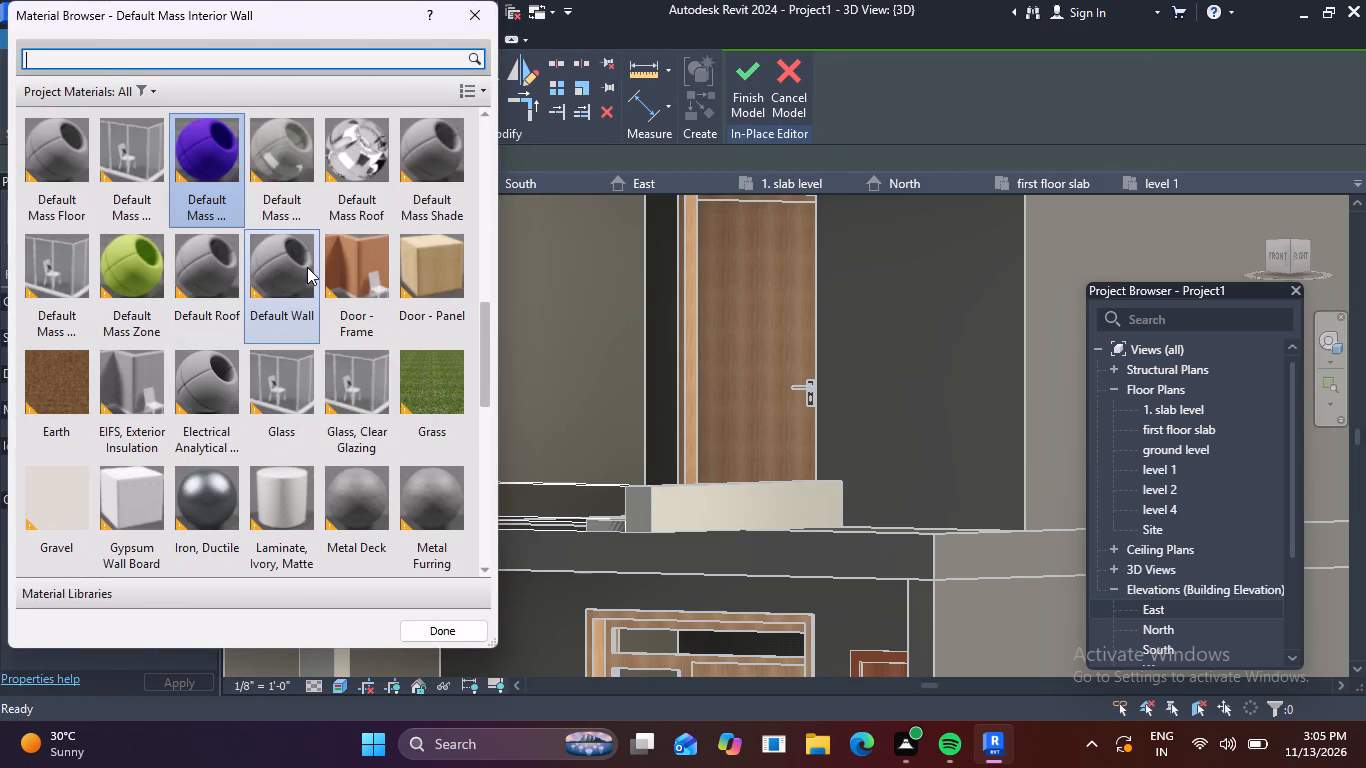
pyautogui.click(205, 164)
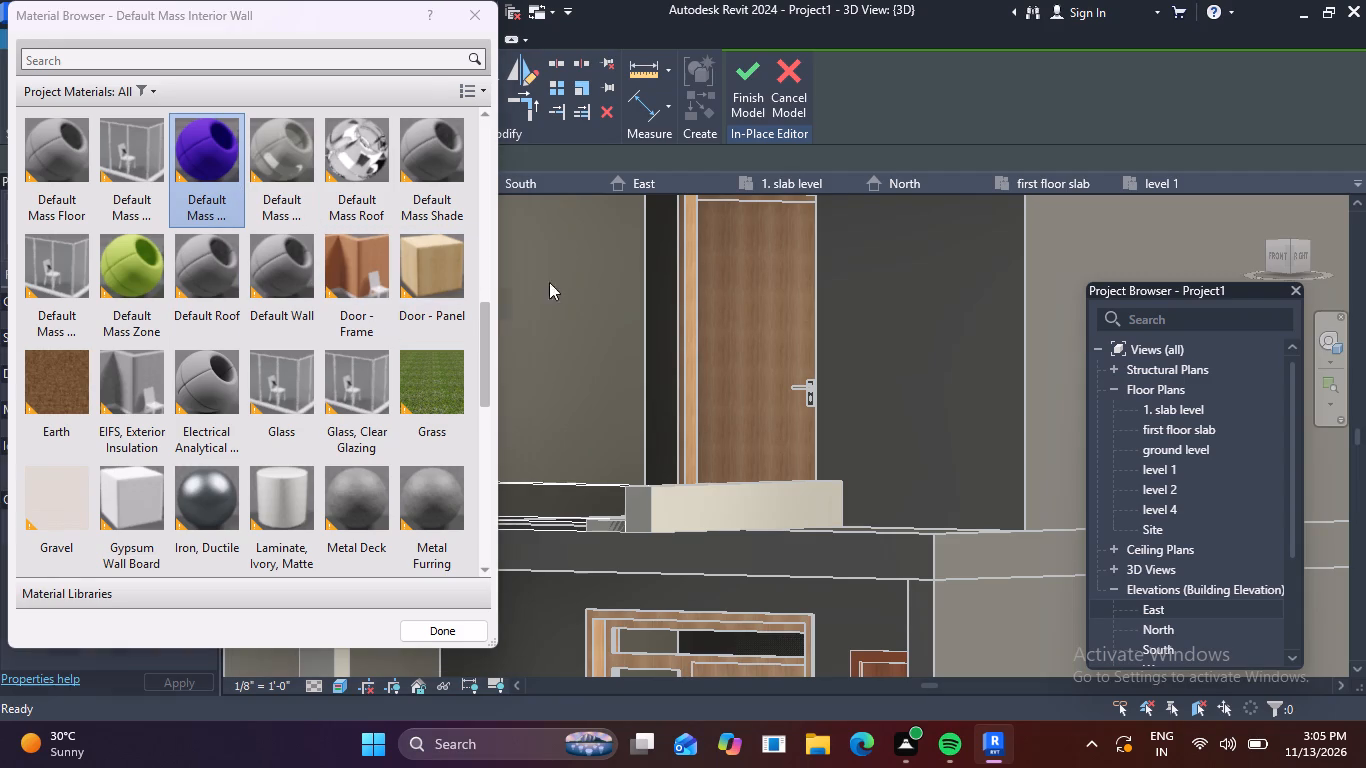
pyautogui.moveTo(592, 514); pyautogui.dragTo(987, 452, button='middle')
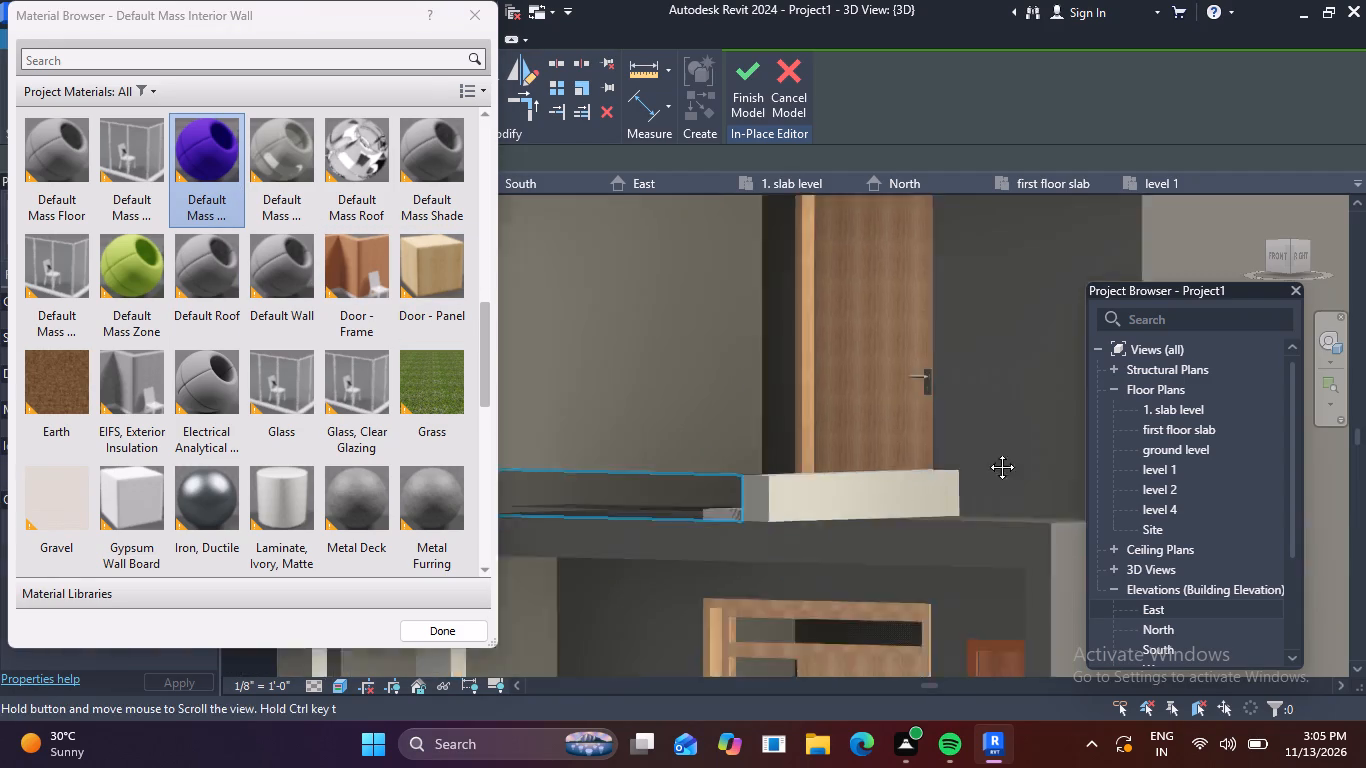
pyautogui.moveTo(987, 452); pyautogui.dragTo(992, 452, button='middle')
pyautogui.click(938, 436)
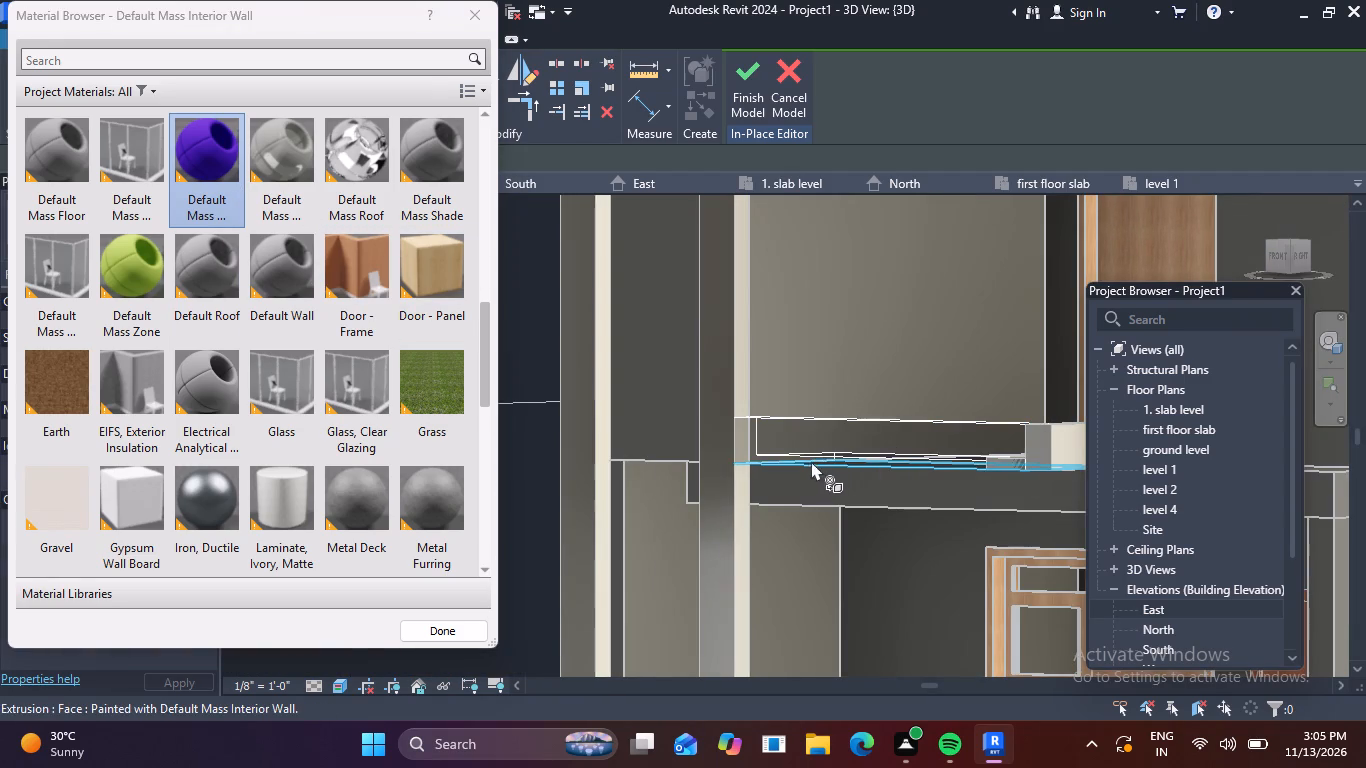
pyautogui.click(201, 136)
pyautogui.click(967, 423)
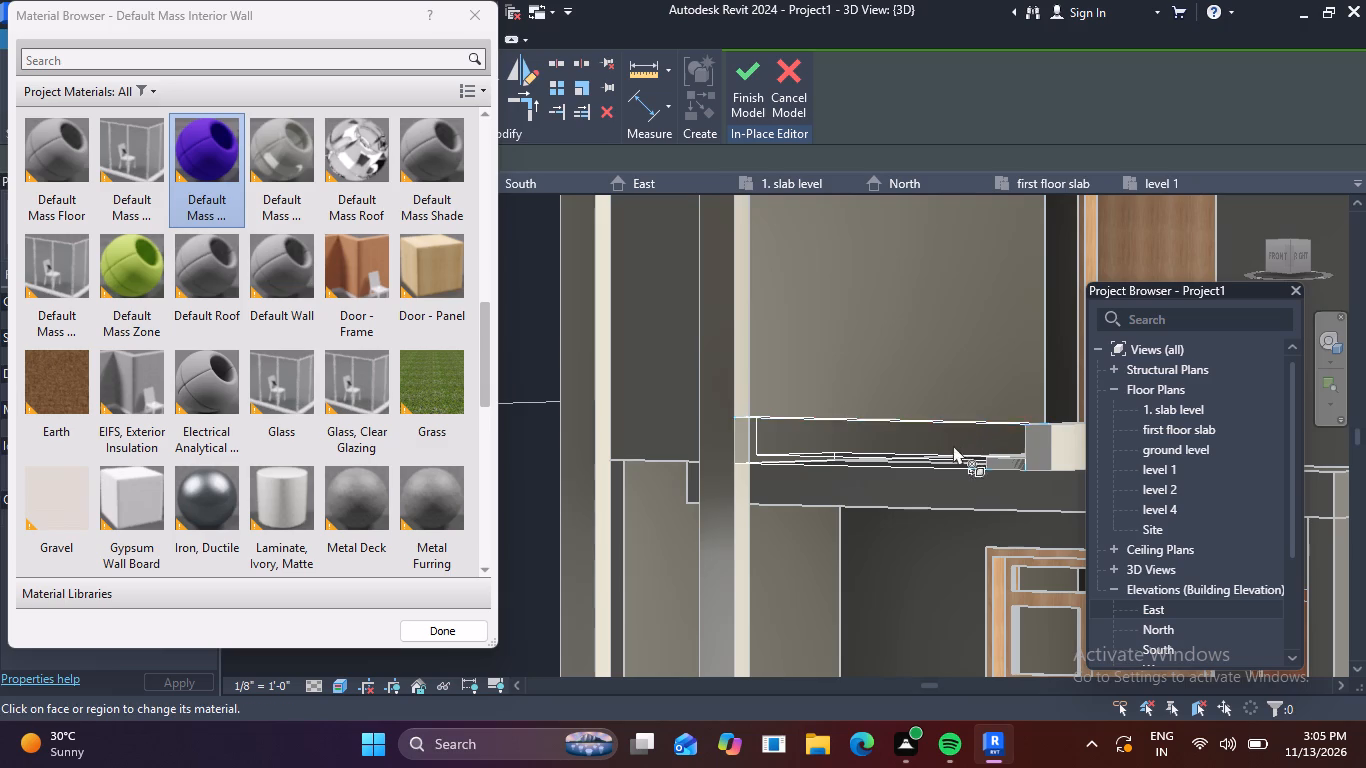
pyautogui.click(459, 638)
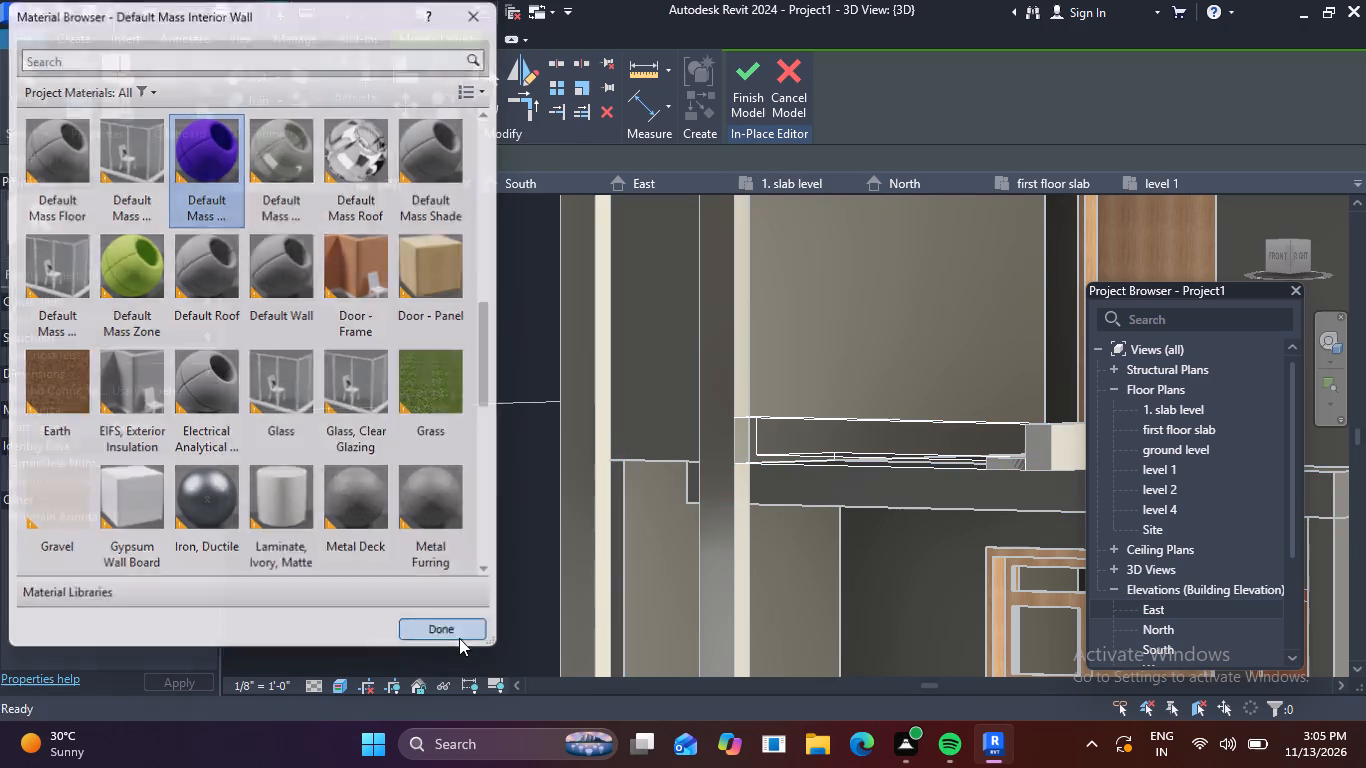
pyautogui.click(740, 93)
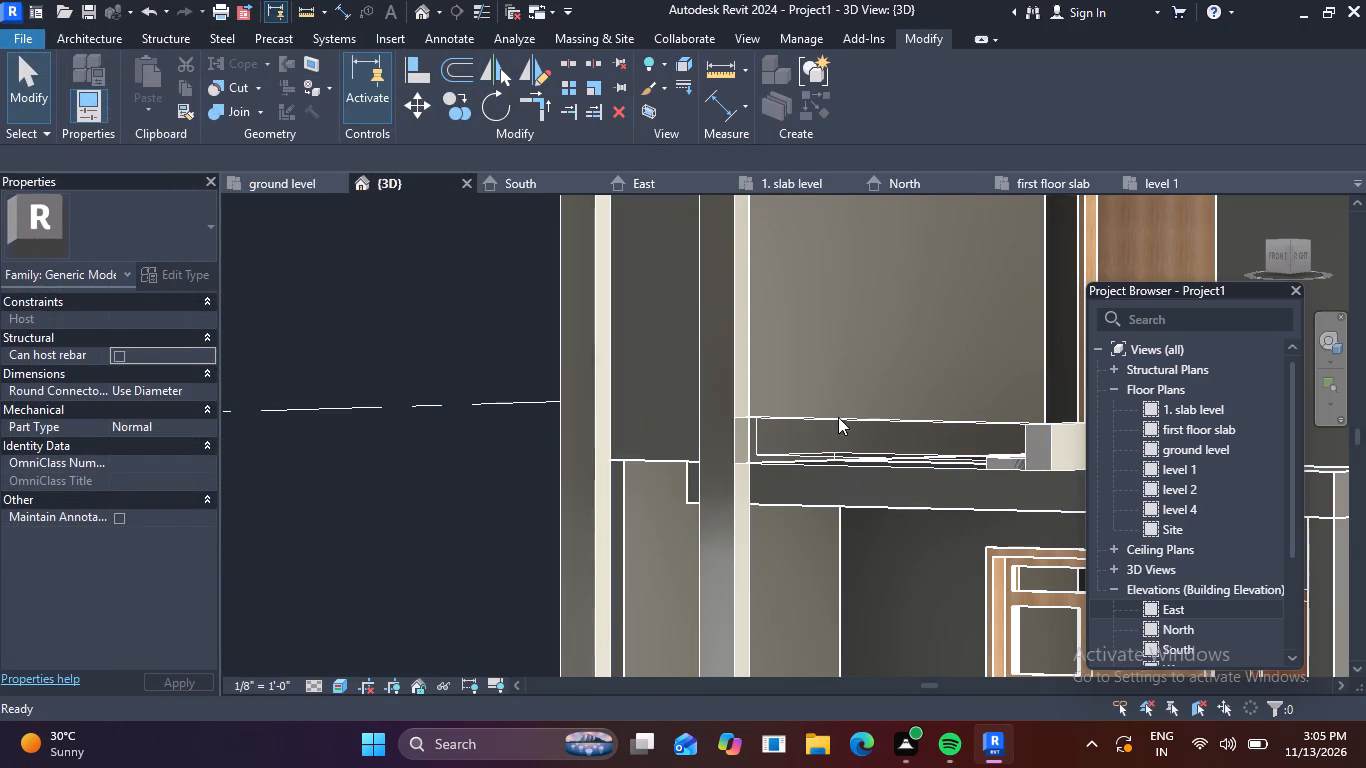
# Reopen the front balcony parapet for in-place editing and paint its top and outer front faces with Wood Planks.
pyautogui.scroll(-3, 820, 424)
pyautogui.moveTo(766, 462); pyautogui.dragTo(474, 542, button='middle')
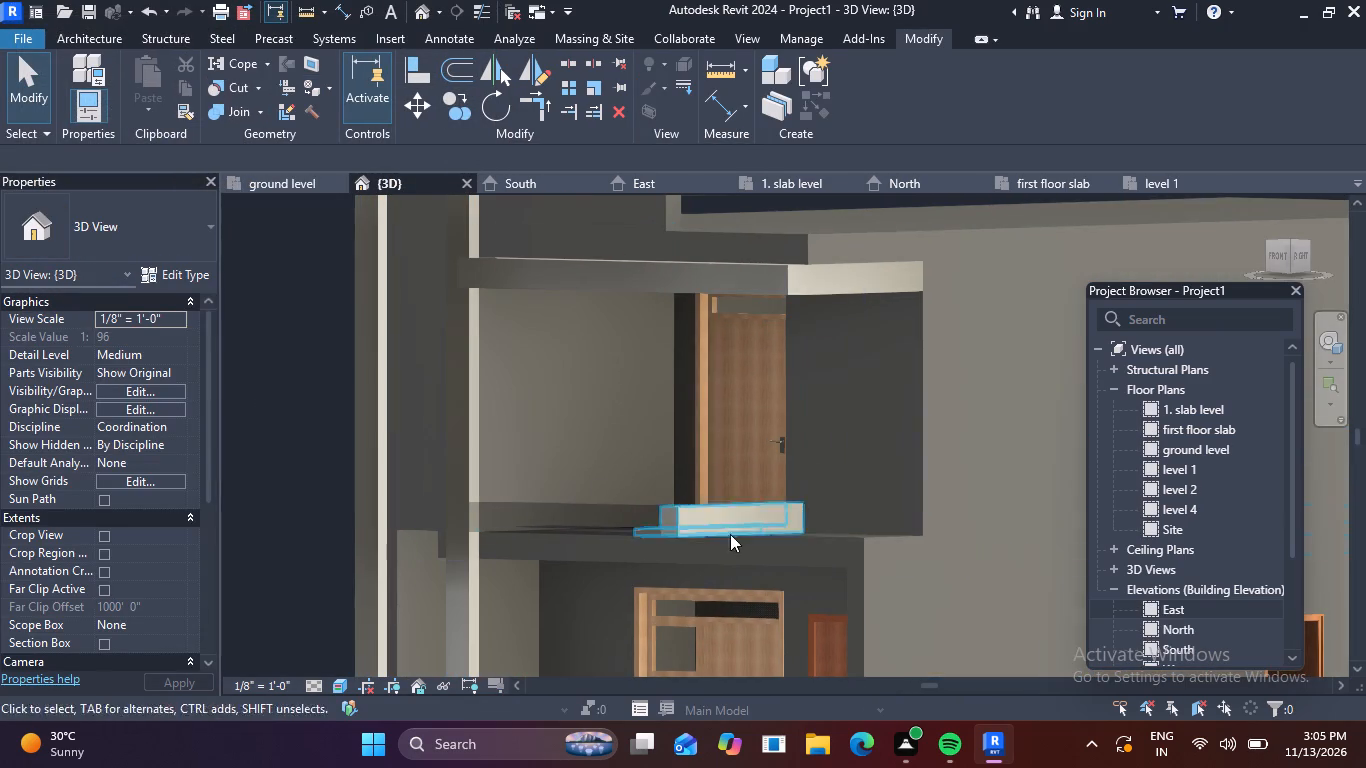
pyautogui.keyDown('shift'); pyautogui.moveTo(732, 539); pyautogui.dragTo(898, 626, button='middle'); pyautogui.keyUp('shift')
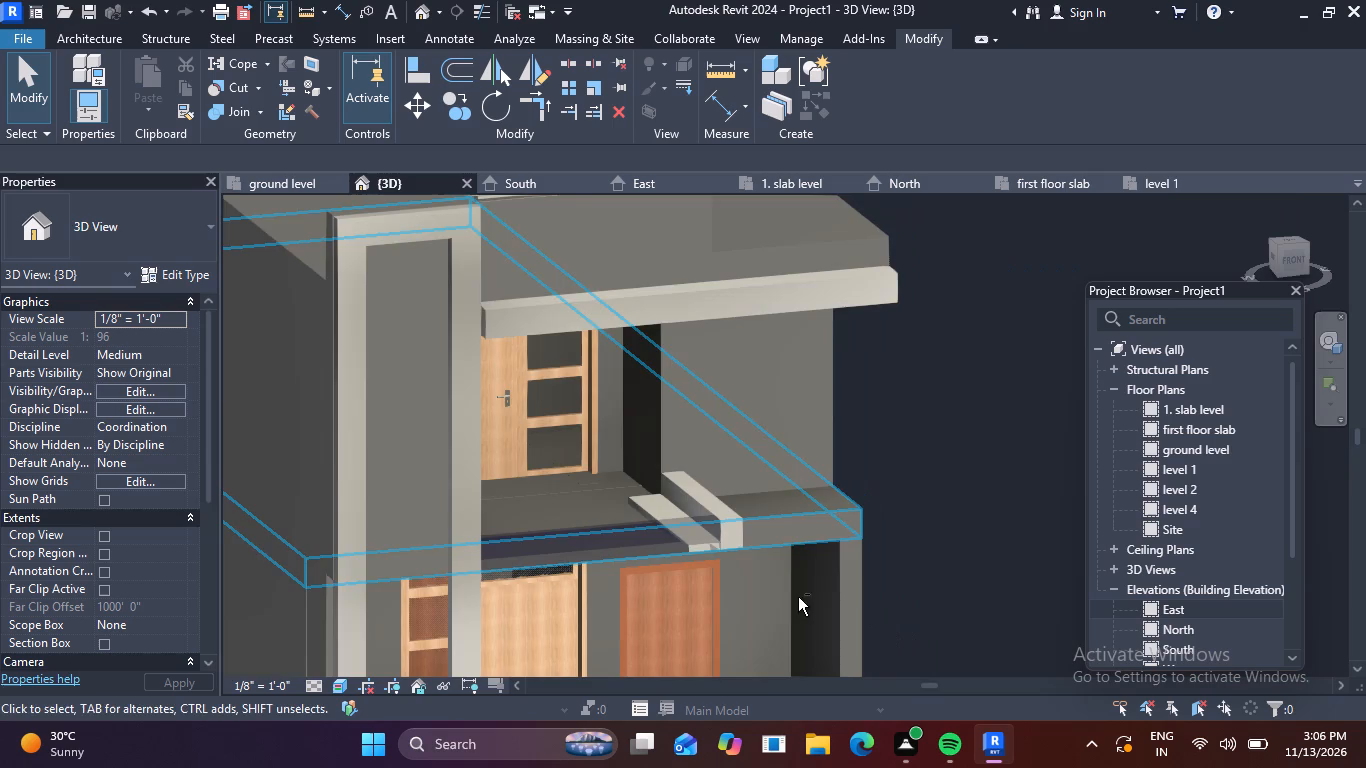
pyautogui.scroll(6, 662, 543)
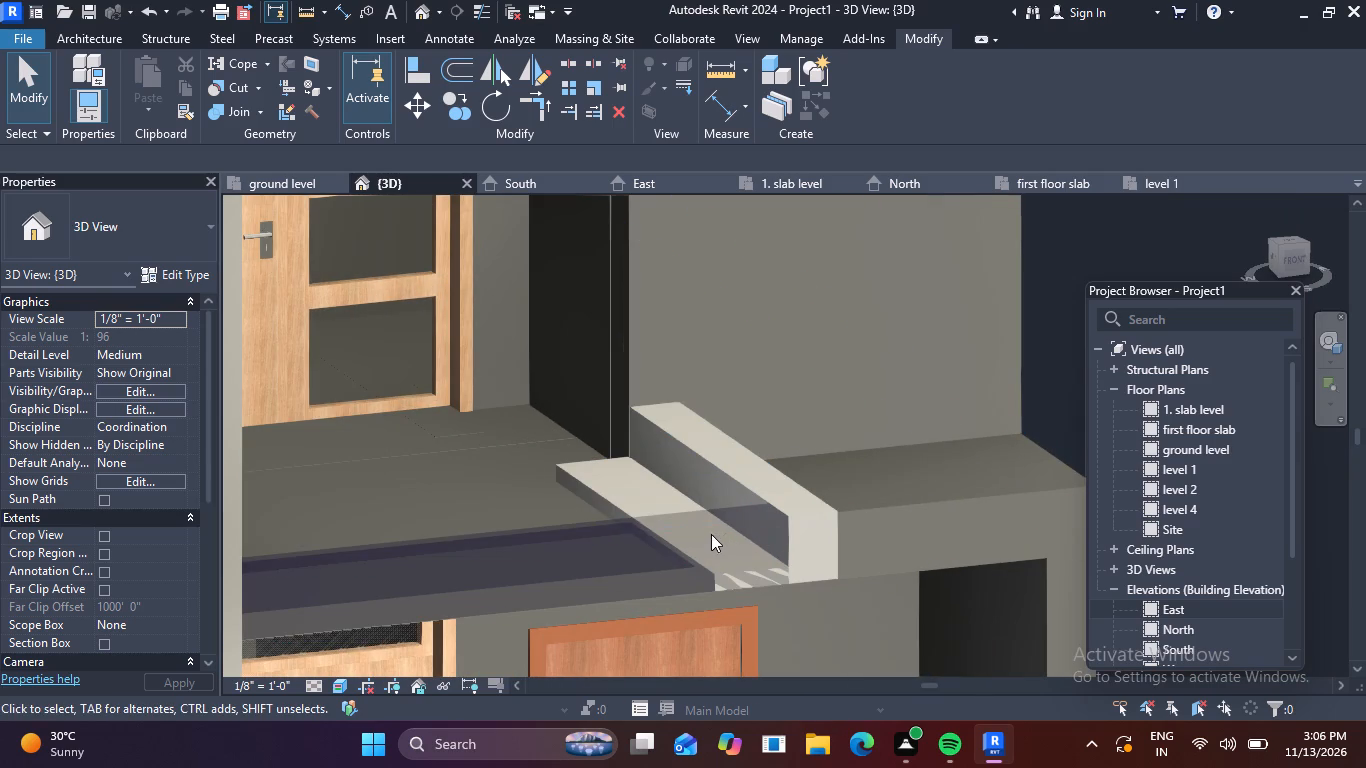
pyautogui.click(688, 524)
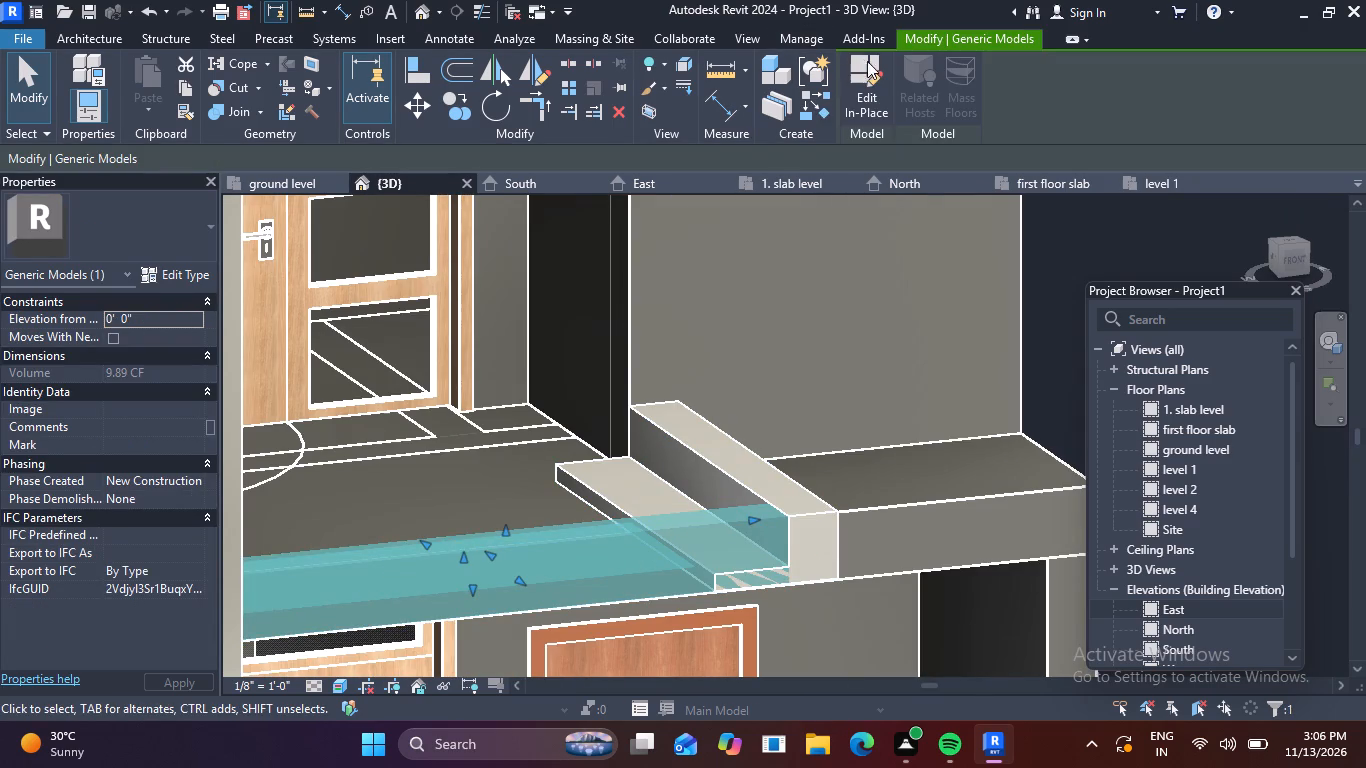
pyautogui.click(884, 75)
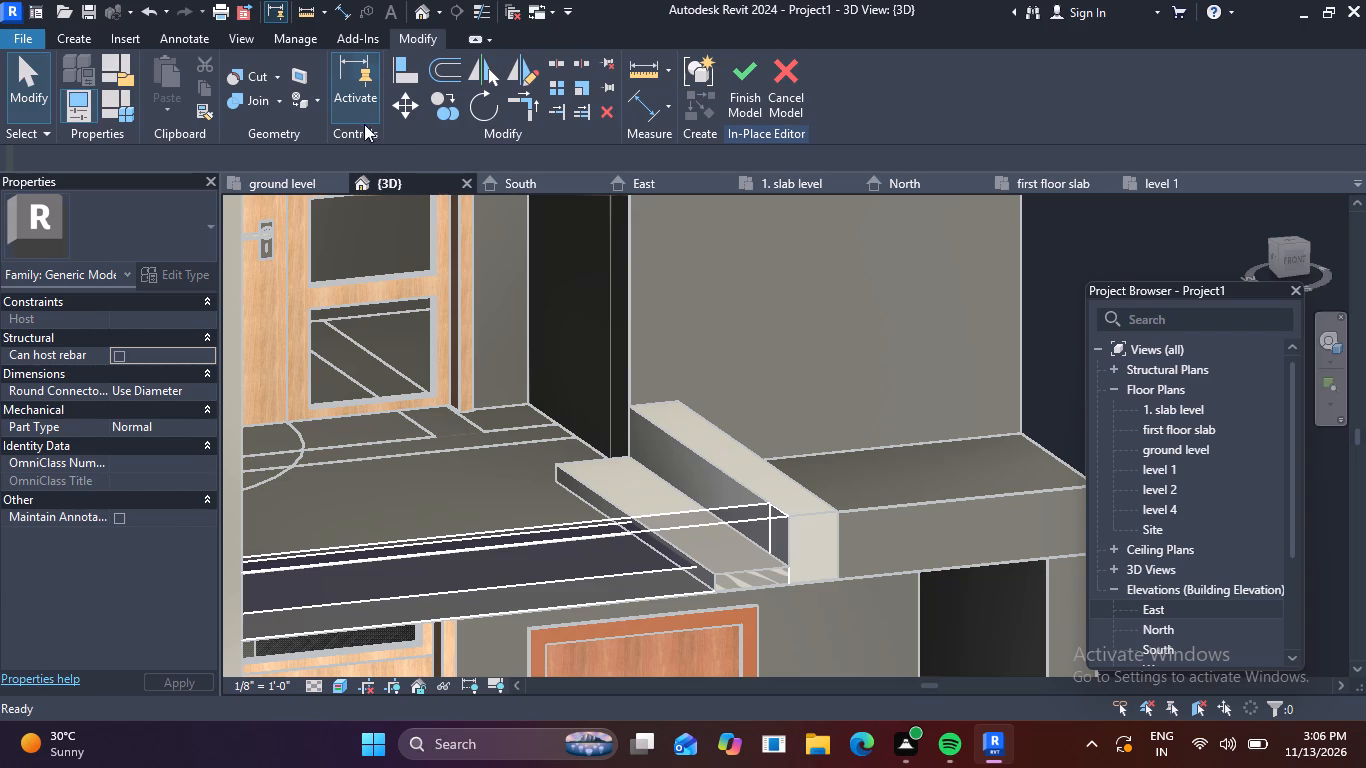
pyautogui.click(307, 102)
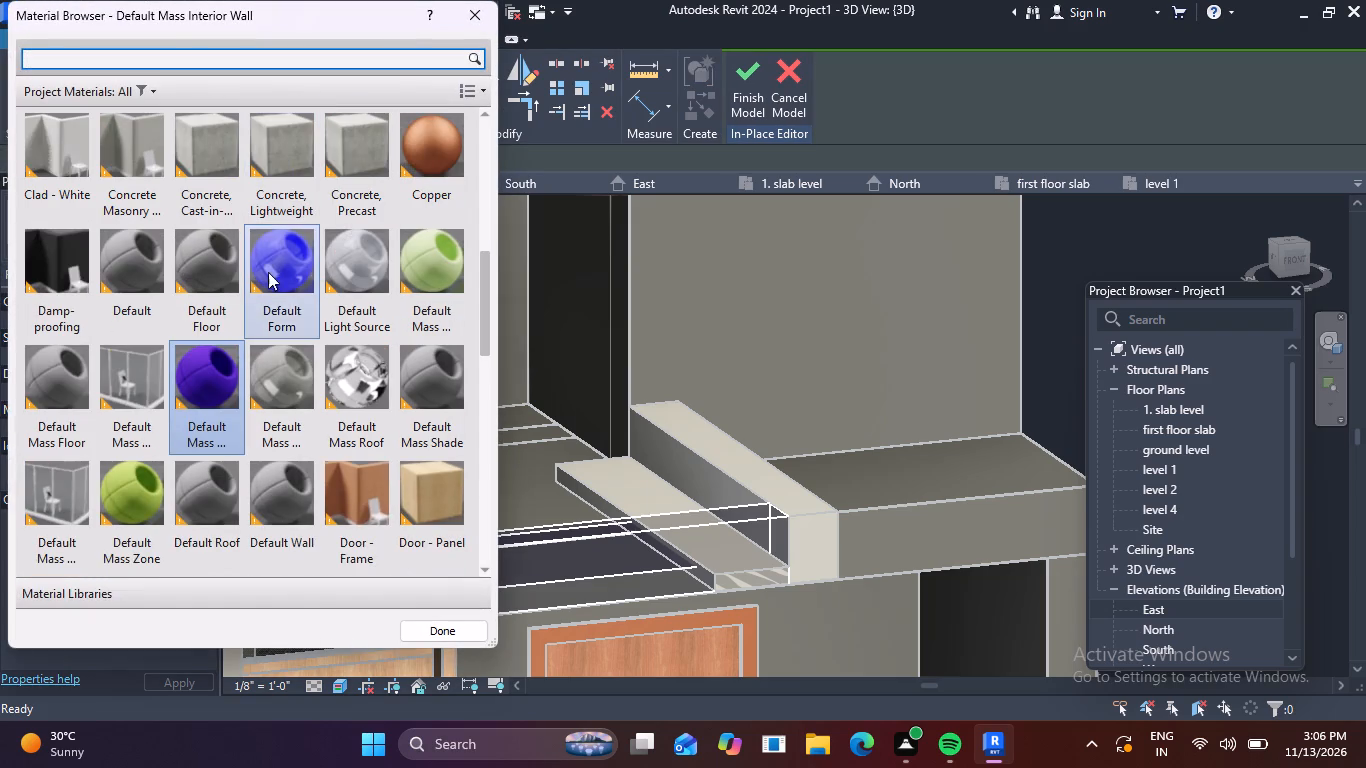
pyautogui.scroll(-12, 343, 299)
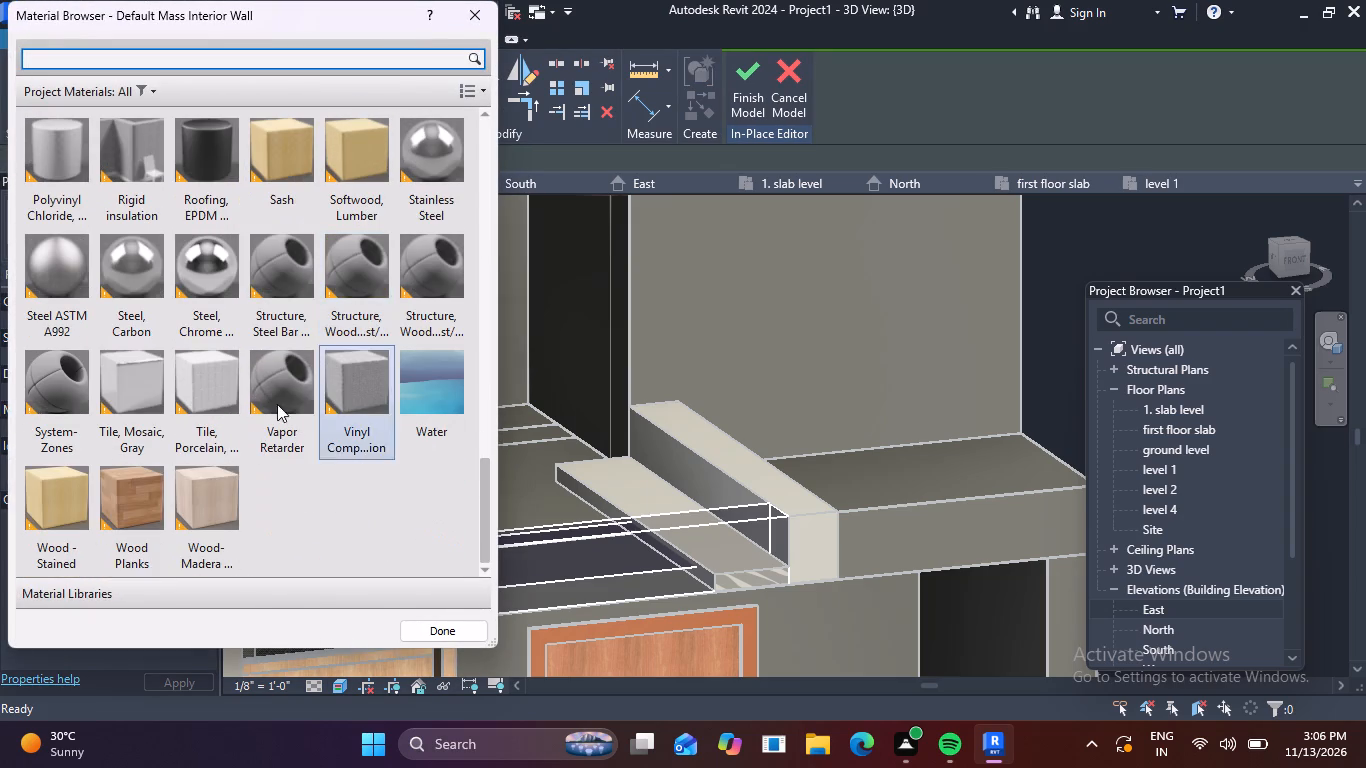
pyautogui.click(125, 490)
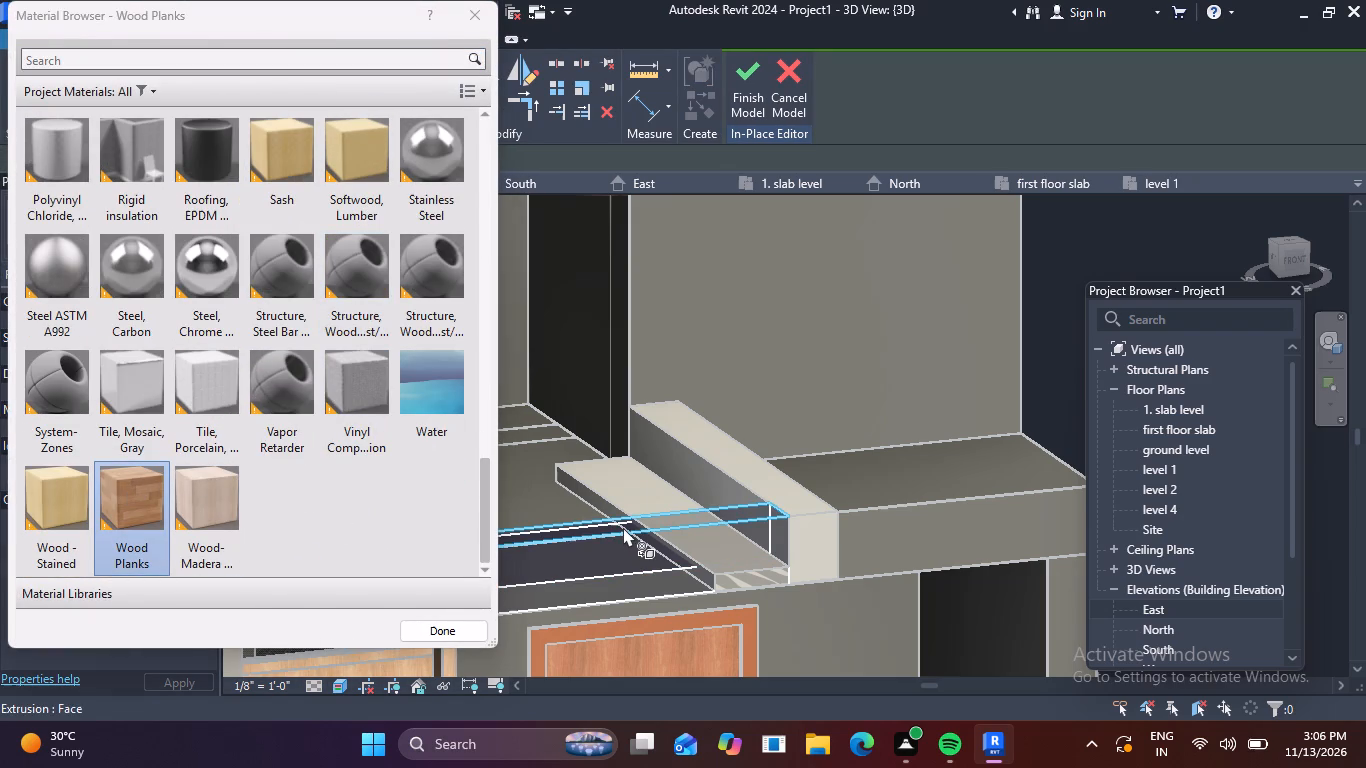
pyautogui.click(624, 527)
pyautogui.click(633, 538)
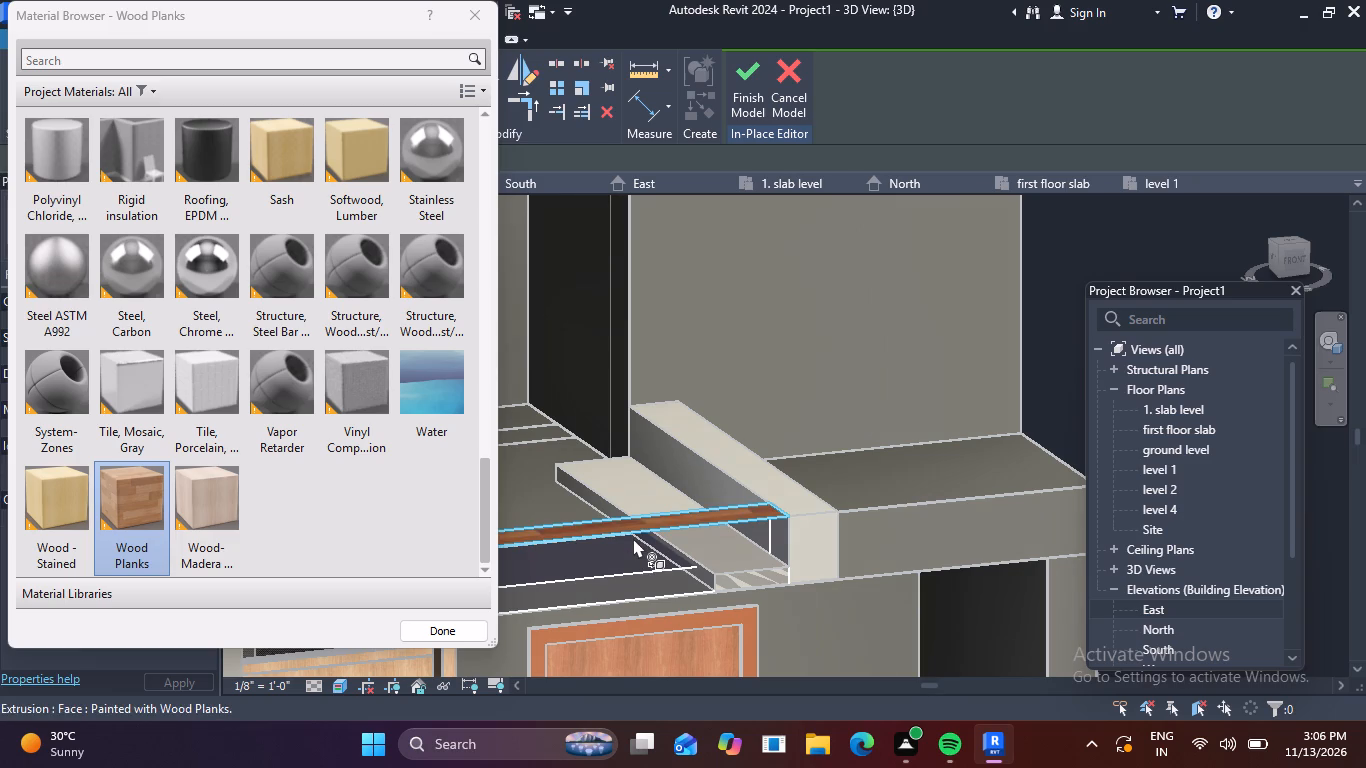
pyautogui.click(777, 529)
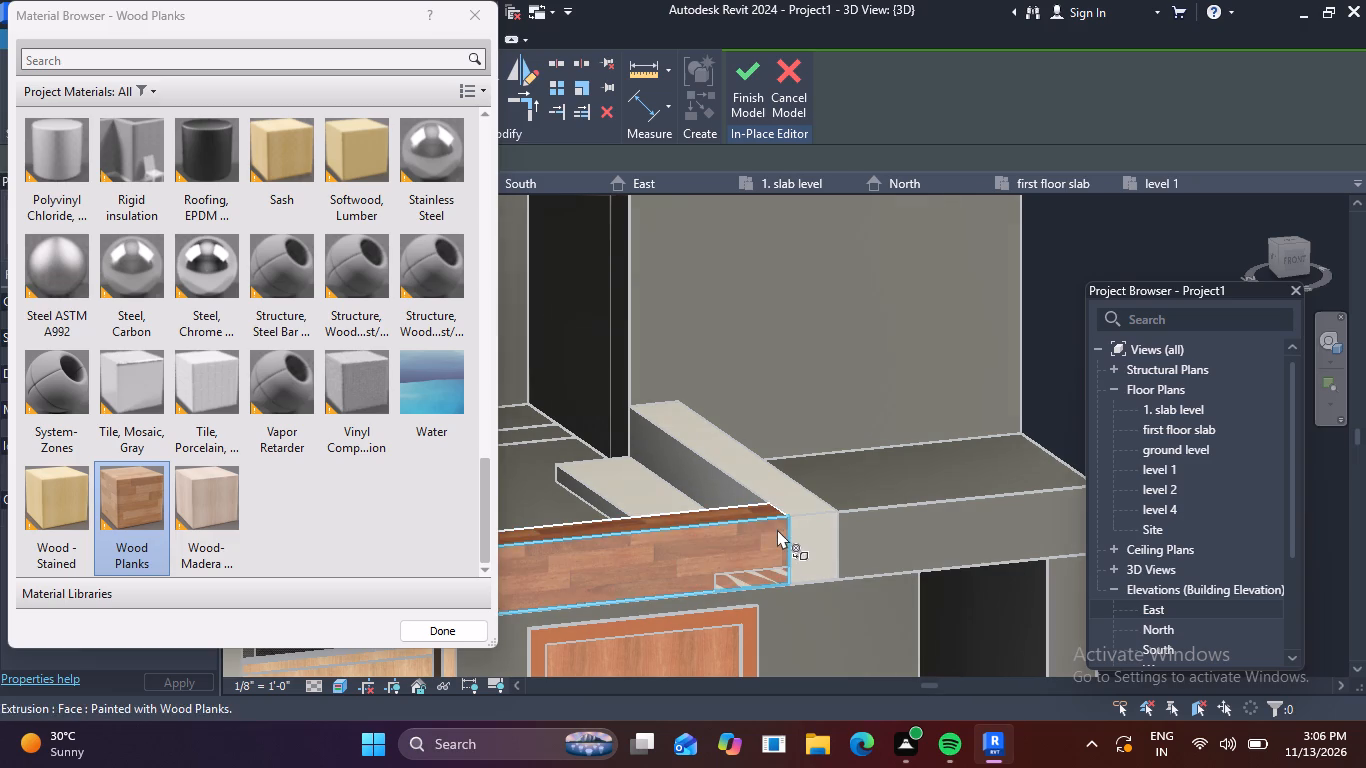
pyautogui.scroll(-4, 889, 460)
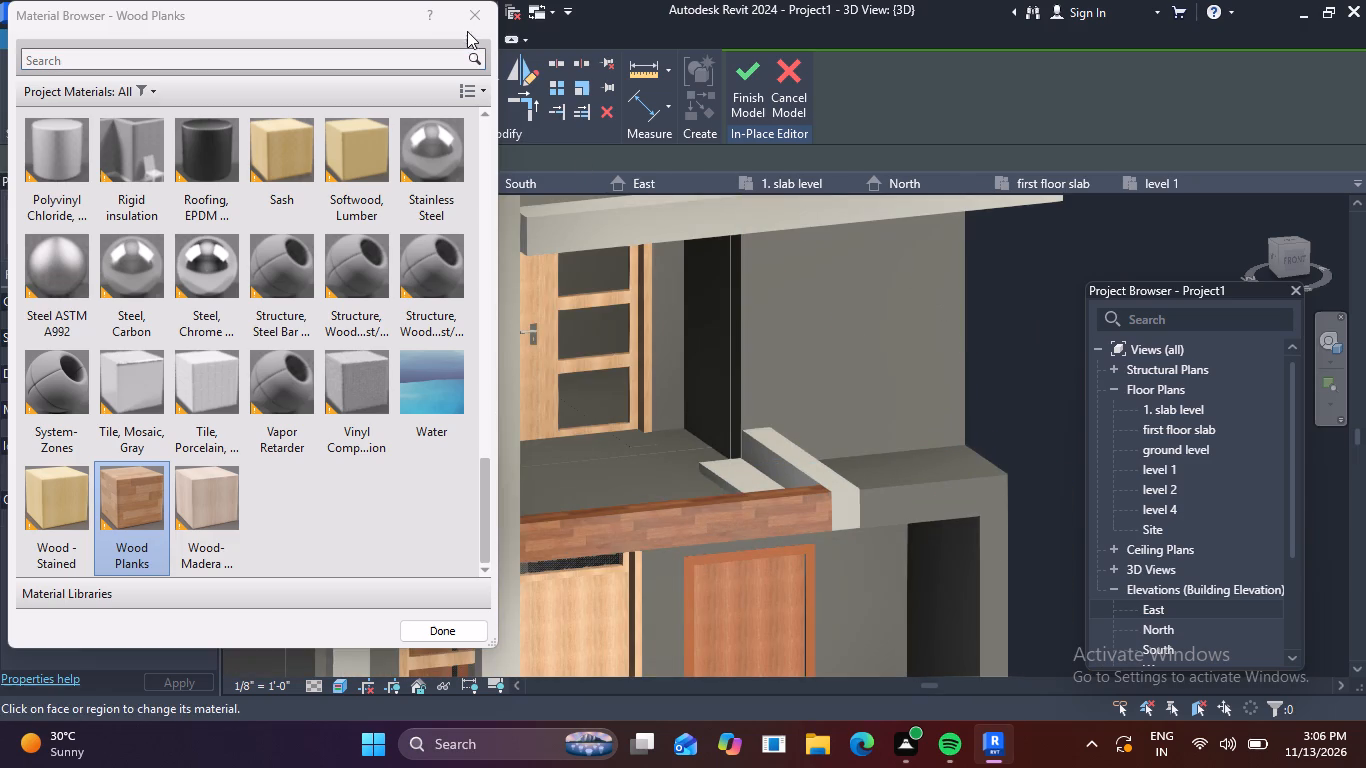
# Leave the paint command and examine the painted front balcony parapet and its side return.
pyautogui.click(468, 26)
pyautogui.scroll(-4, 762, 460)
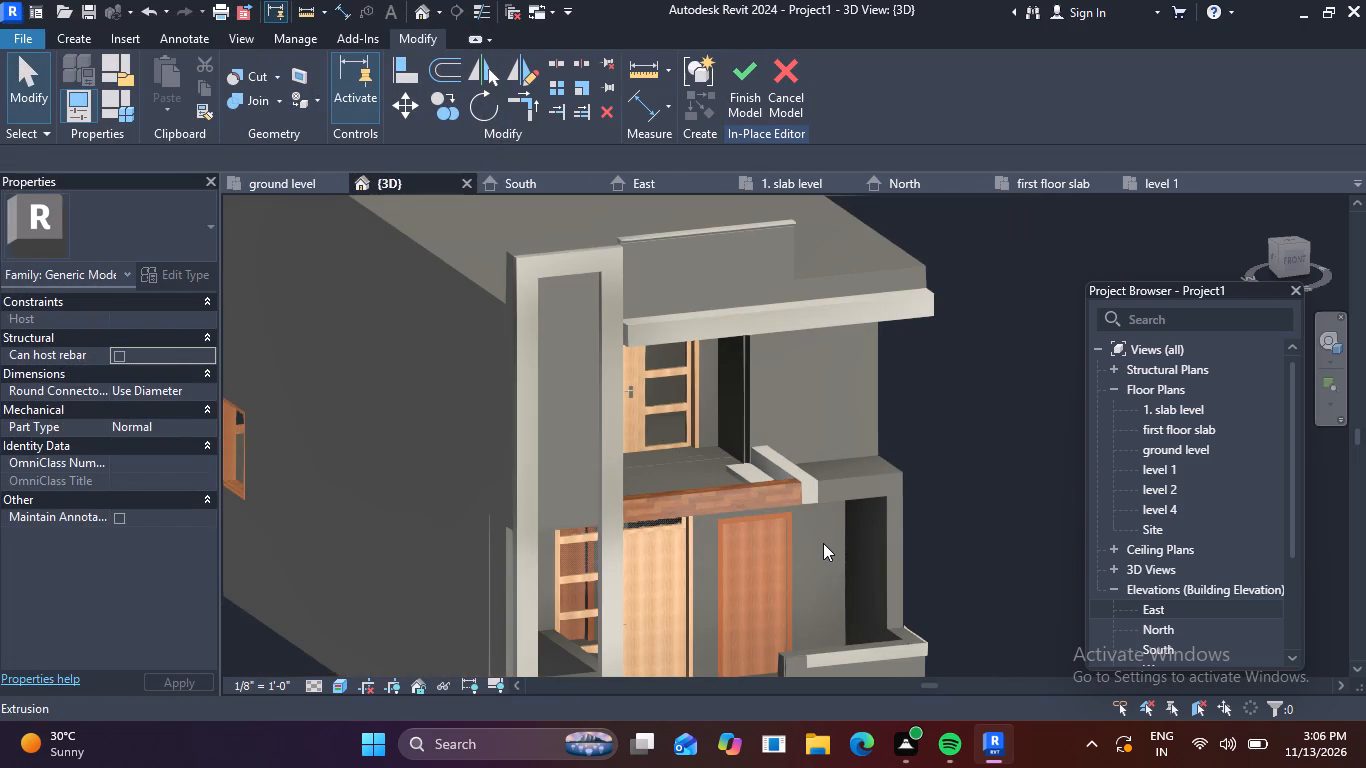
pyautogui.scroll(-1, 805, 511)
pyautogui.moveTo(811, 516); pyautogui.dragTo(786, 432, button='middle')
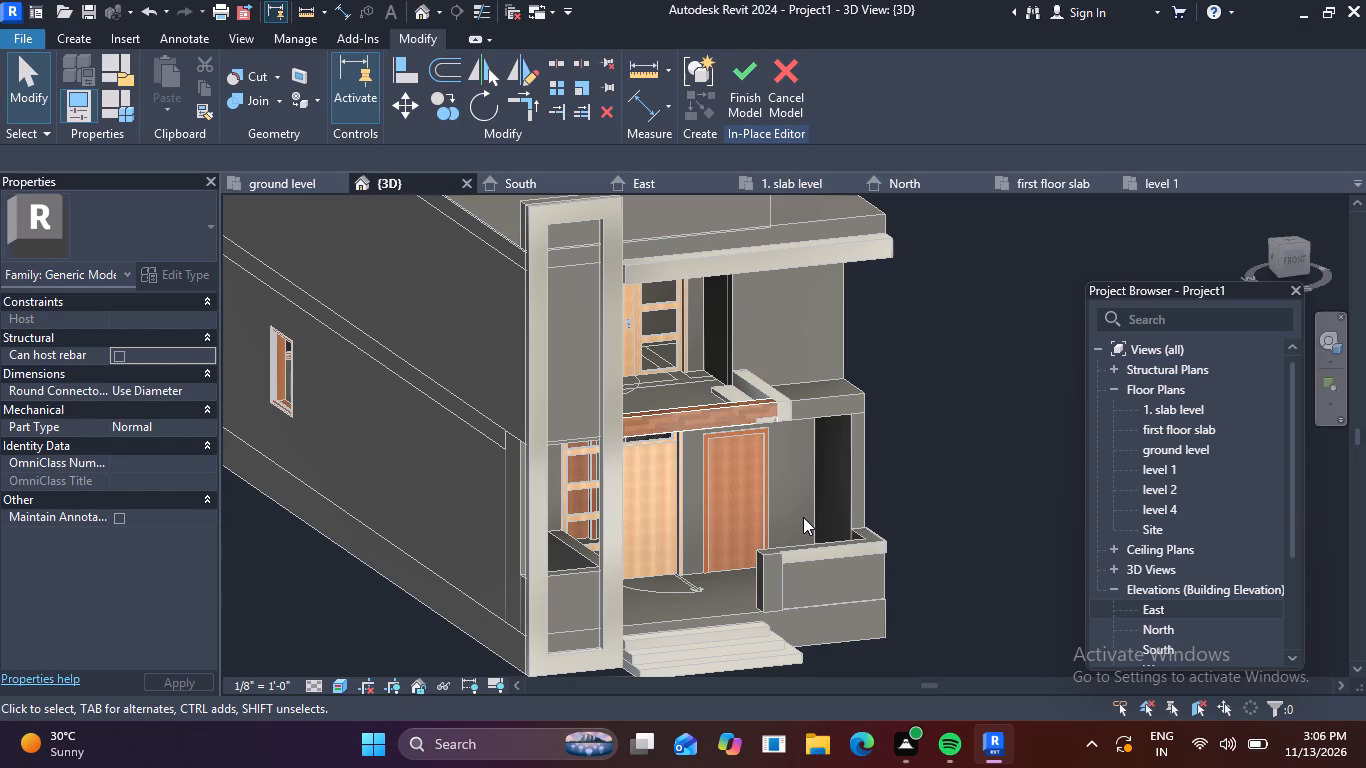
pyautogui.scroll(11, 754, 394)
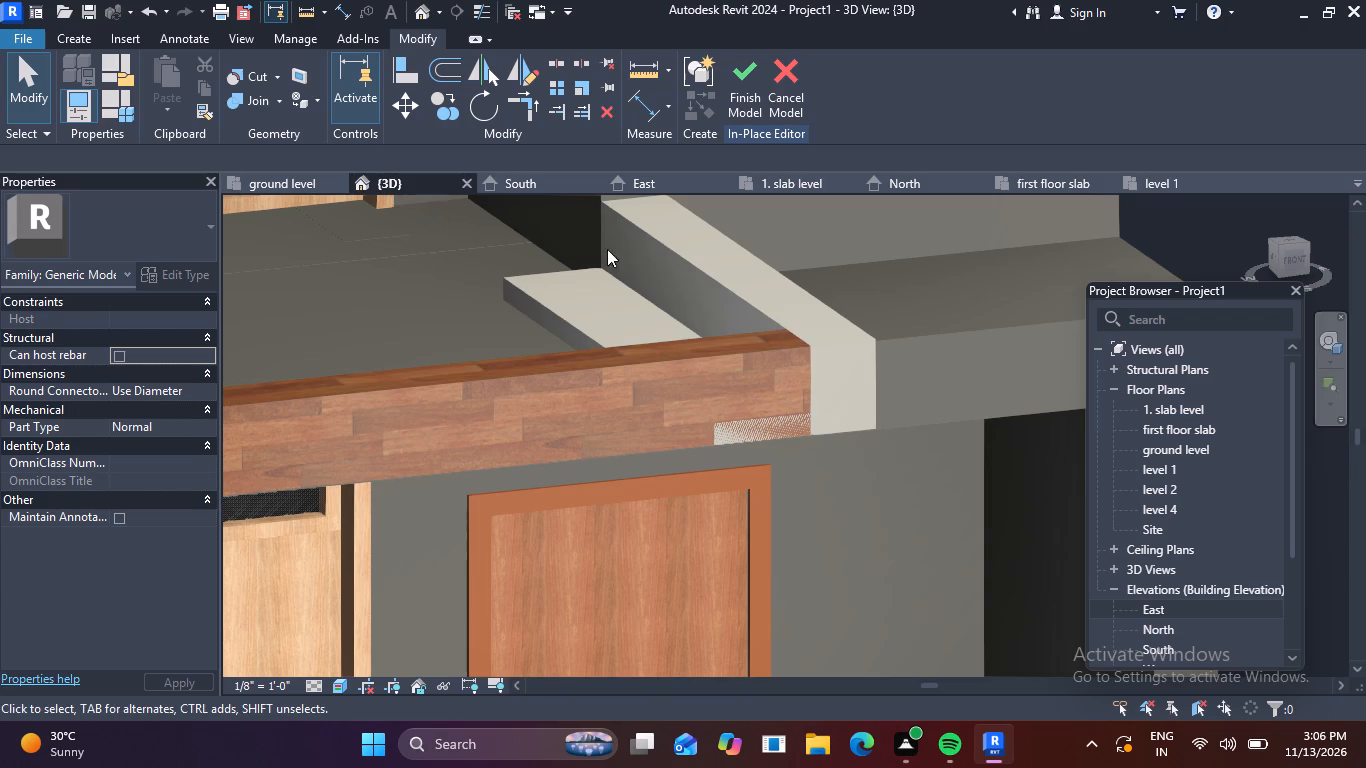
pyautogui.scroll(-6, 792, 333)
pyautogui.scroll(-4, 743, 445)
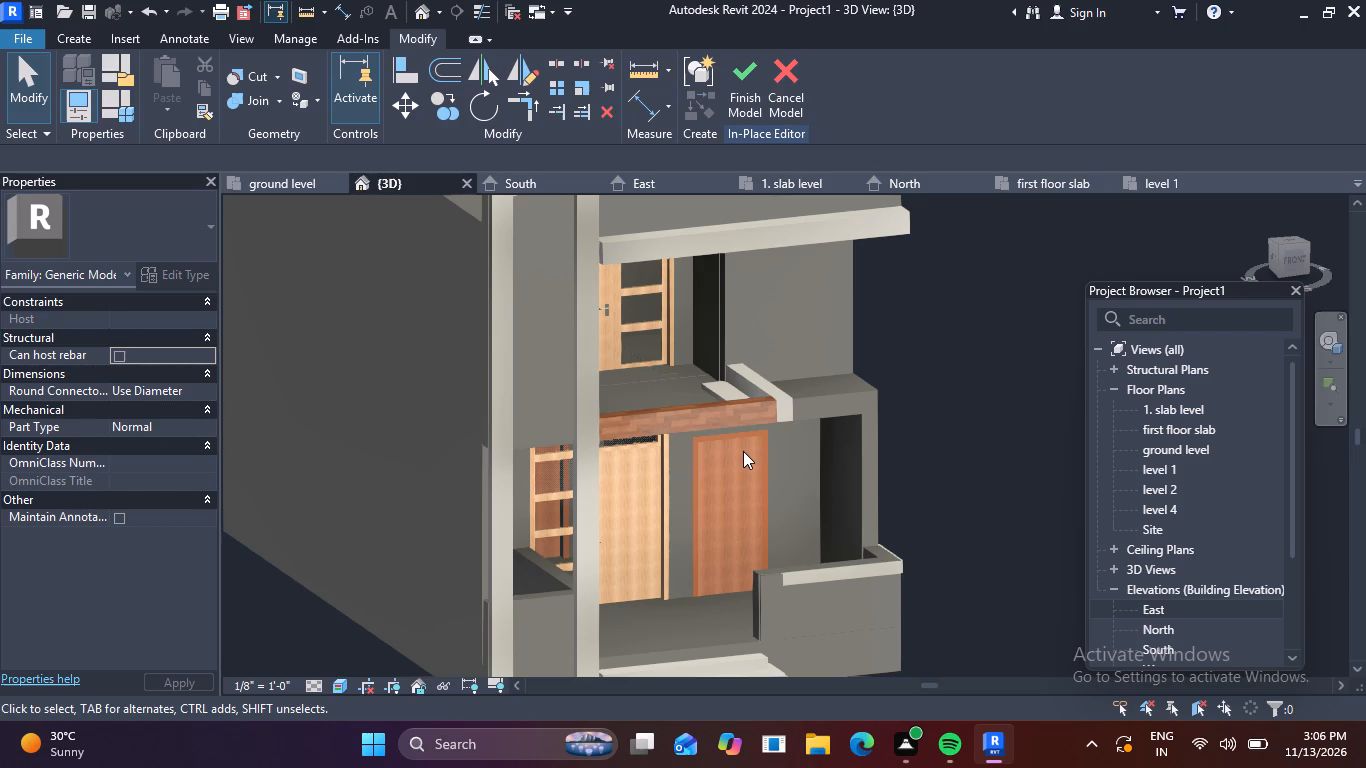
# Undo the Wood Planks painting and the preceding in-place edits of the front balcony parapet.
pyautogui.press('Escape')
pyautogui.hotkey('ctrl', 'z')
pyautogui.hotkey('ctrl', 'z')
pyautogui.hotkey('ctrl', 'z')
pyautogui.hotkey('ctrl', 'z')
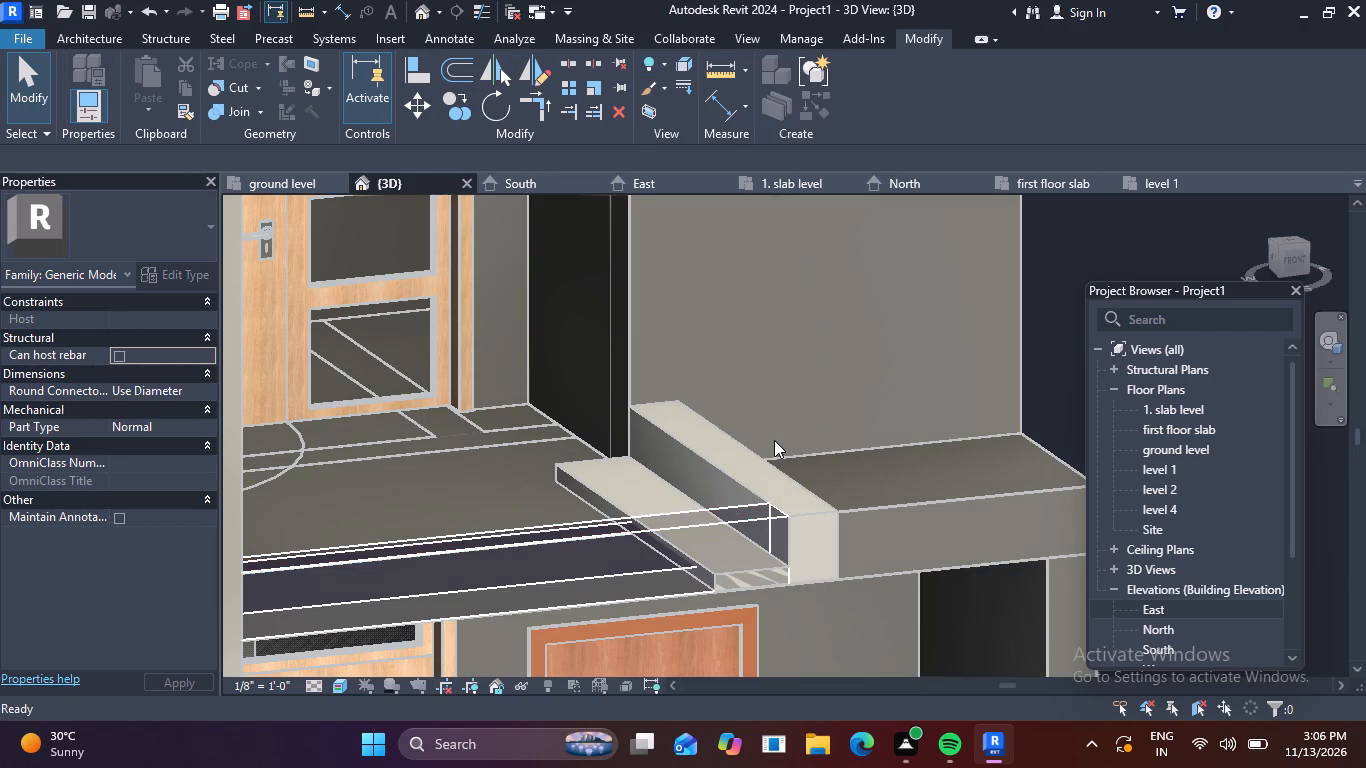
pyautogui.hotkey('ctrl', 'z')
pyautogui.hotkey('ctrl', 'z')
pyautogui.hotkey('ctrl', 'z')
pyautogui.hotkey('ctrl', 'z')
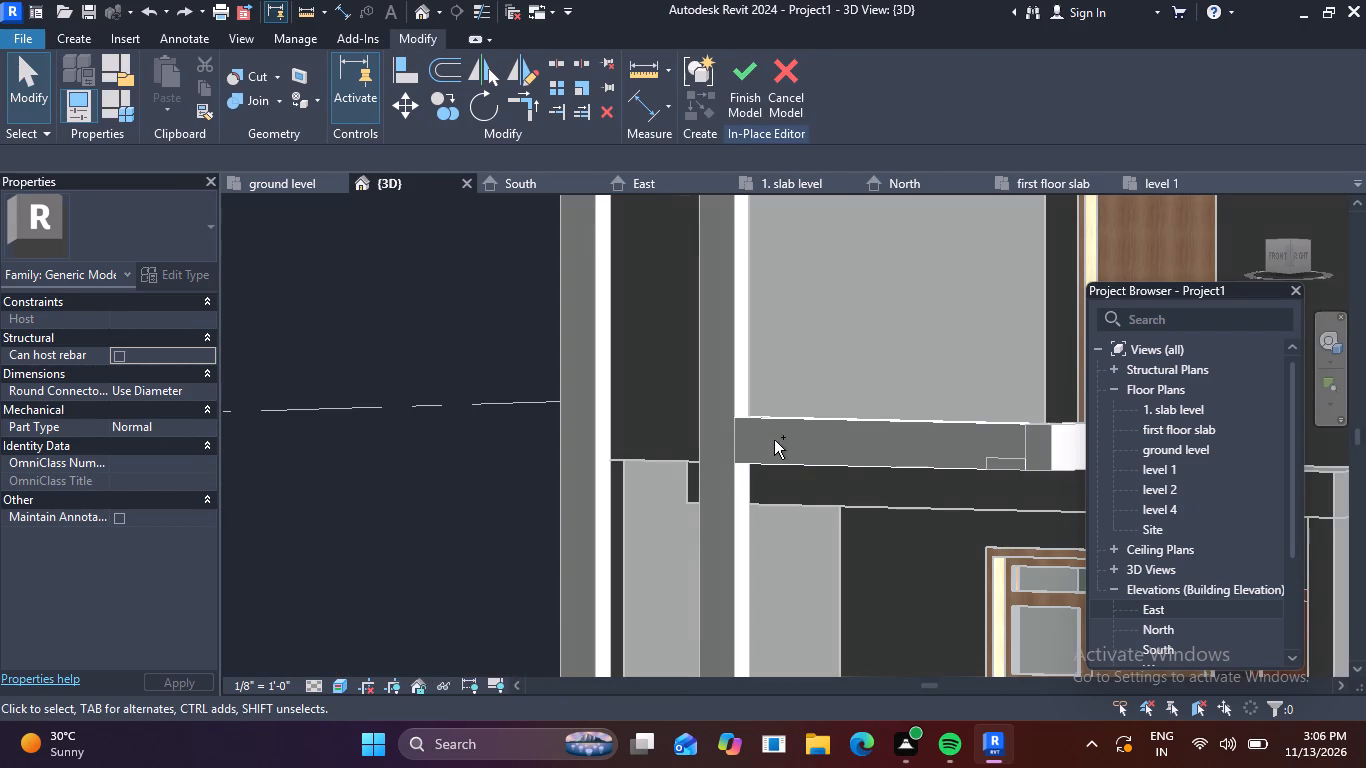
pyautogui.hotkey('ctrl', 'z')
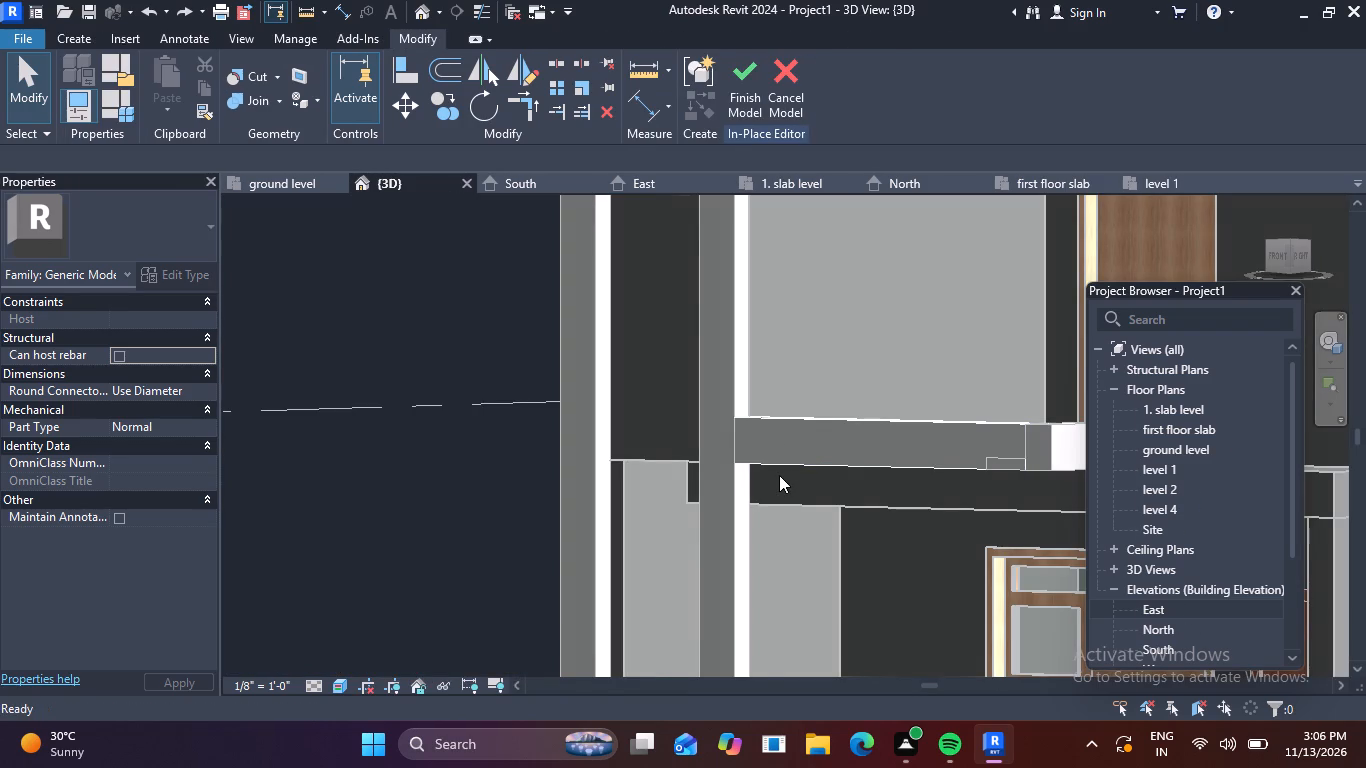
# Examine the front facade, balcony, roof edge and ground-floor porch walls from several angles.
pyautogui.scroll(-3, 786, 477)
pyautogui.moveTo(826, 509); pyautogui.dragTo(790, 438, button='middle')
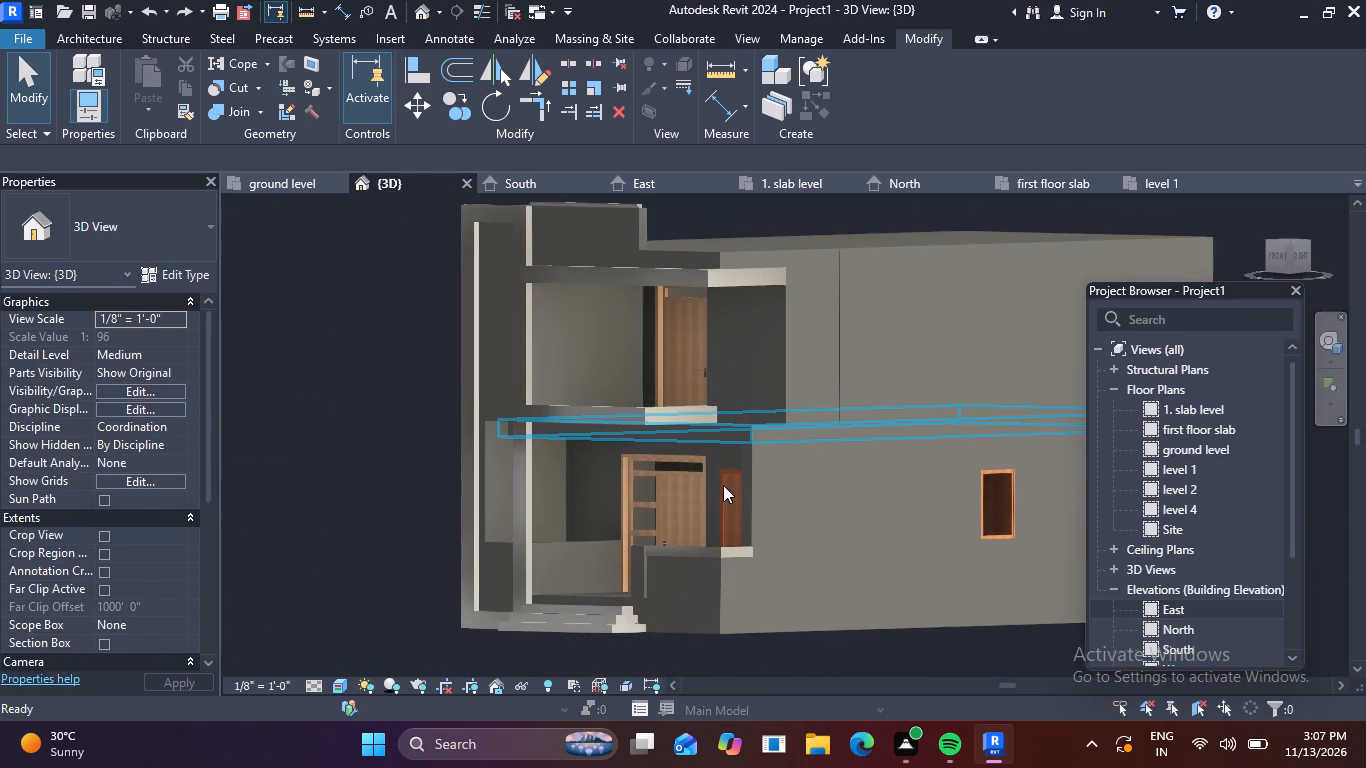
pyautogui.keyDown('shift'); pyautogui.moveTo(732, 494); pyautogui.dragTo(723, 527, button='middle'); pyautogui.keyUp('shift')
pyautogui.scroll(5, 568, 449)
pyautogui.scroll(1, 845, 456)
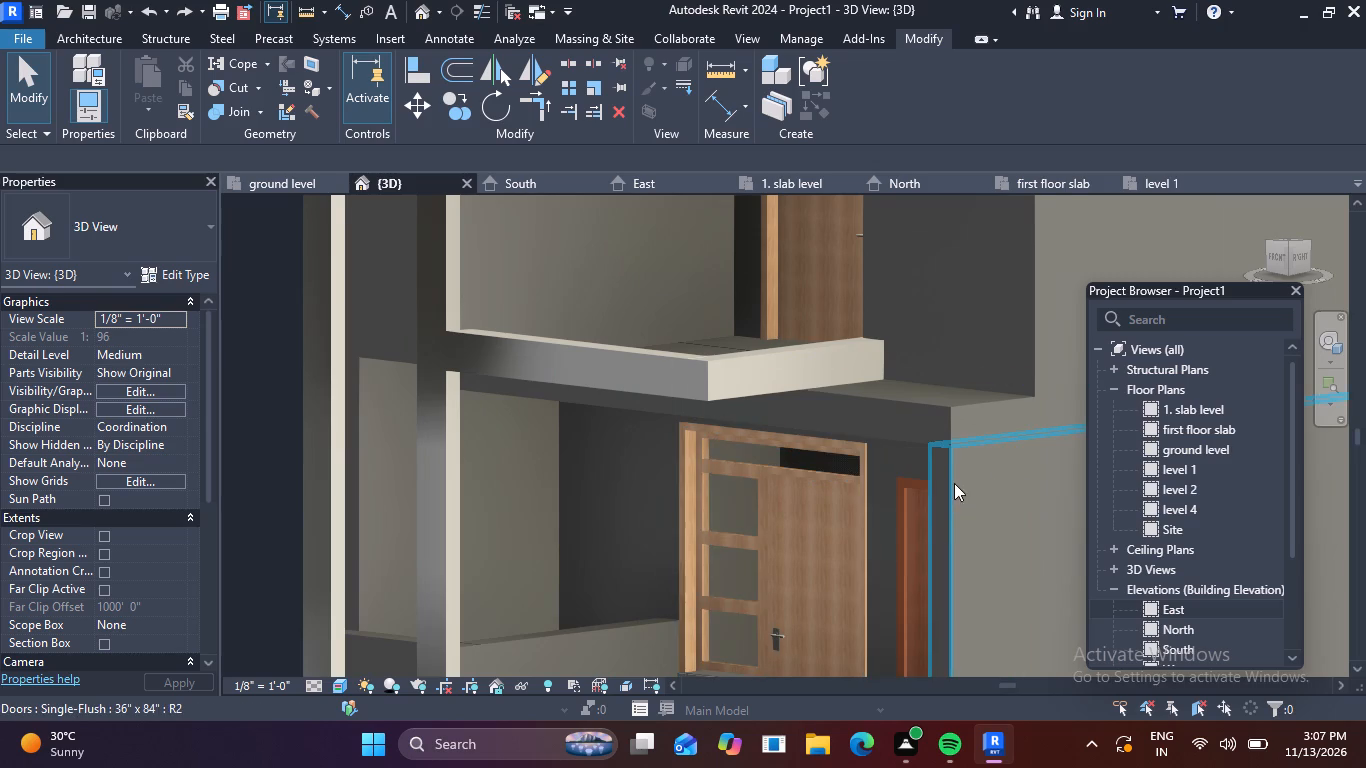
pyautogui.scroll(-4, 955, 483)
pyautogui.moveTo(957, 500); pyautogui.dragTo(838, 386, button='middle')
pyautogui.keyDown('shift'); pyautogui.moveTo(805, 529); pyautogui.dragTo(811, 567, button='middle'); pyautogui.keyUp('shift')
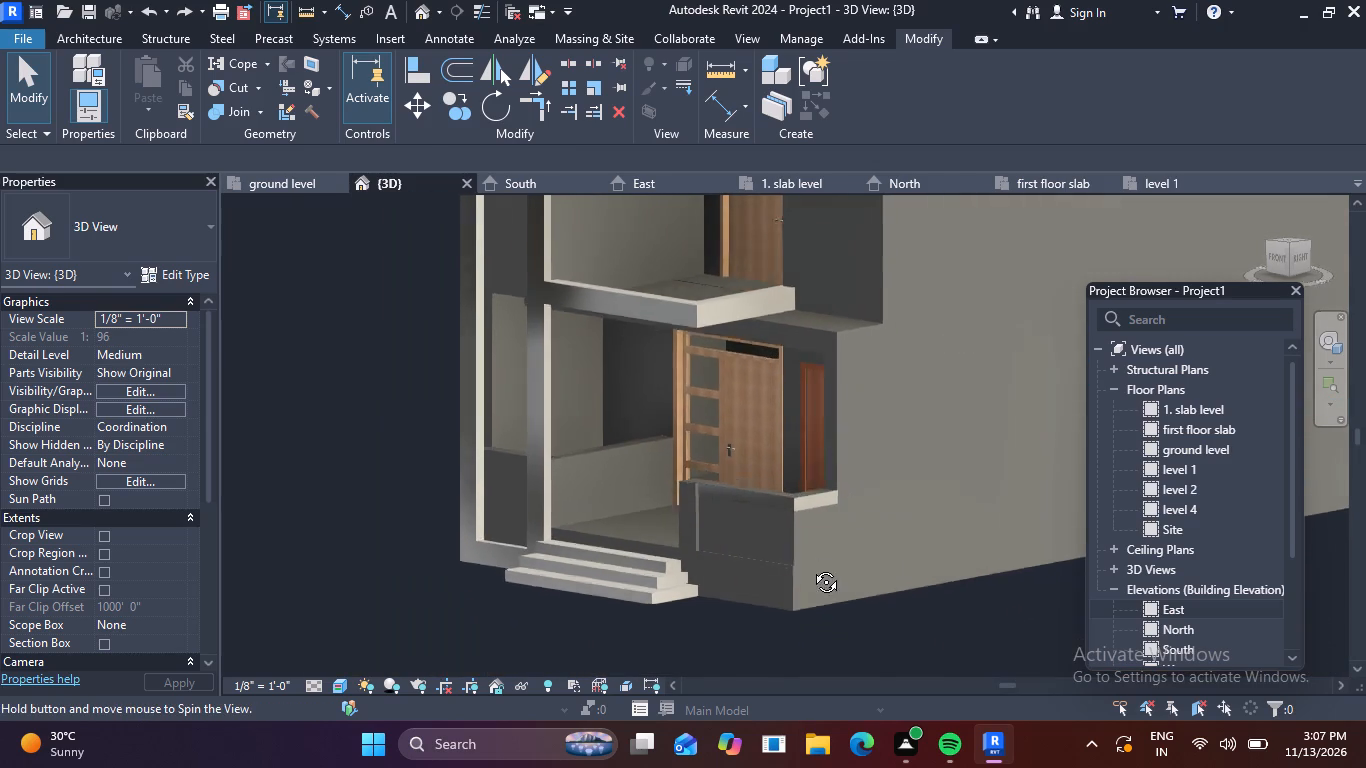
pyautogui.keyDown('shift'); pyautogui.moveTo(811, 567); pyautogui.dragTo(837, 697, button='middle'); pyautogui.keyUp('shift')
pyautogui.scroll(6, 801, 487)
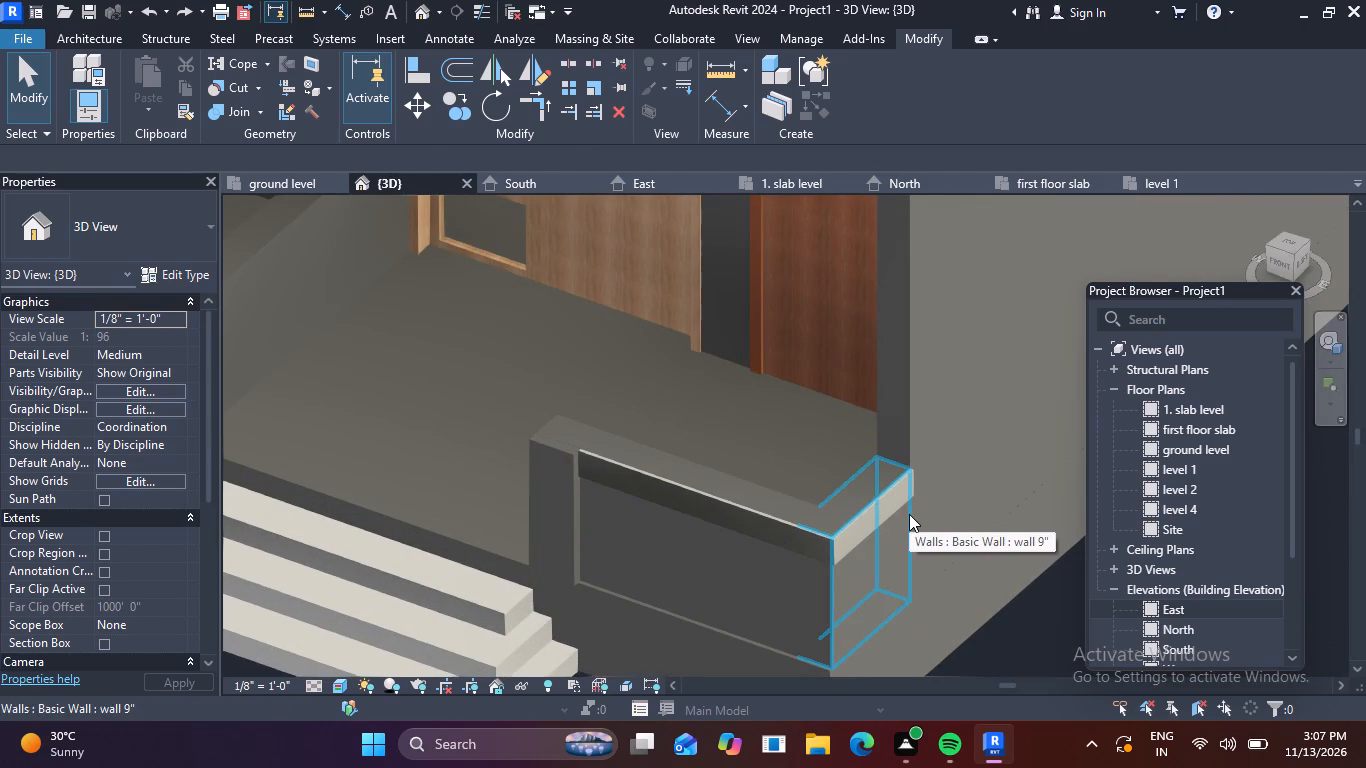
pyautogui.scroll(-4, 797, 433)
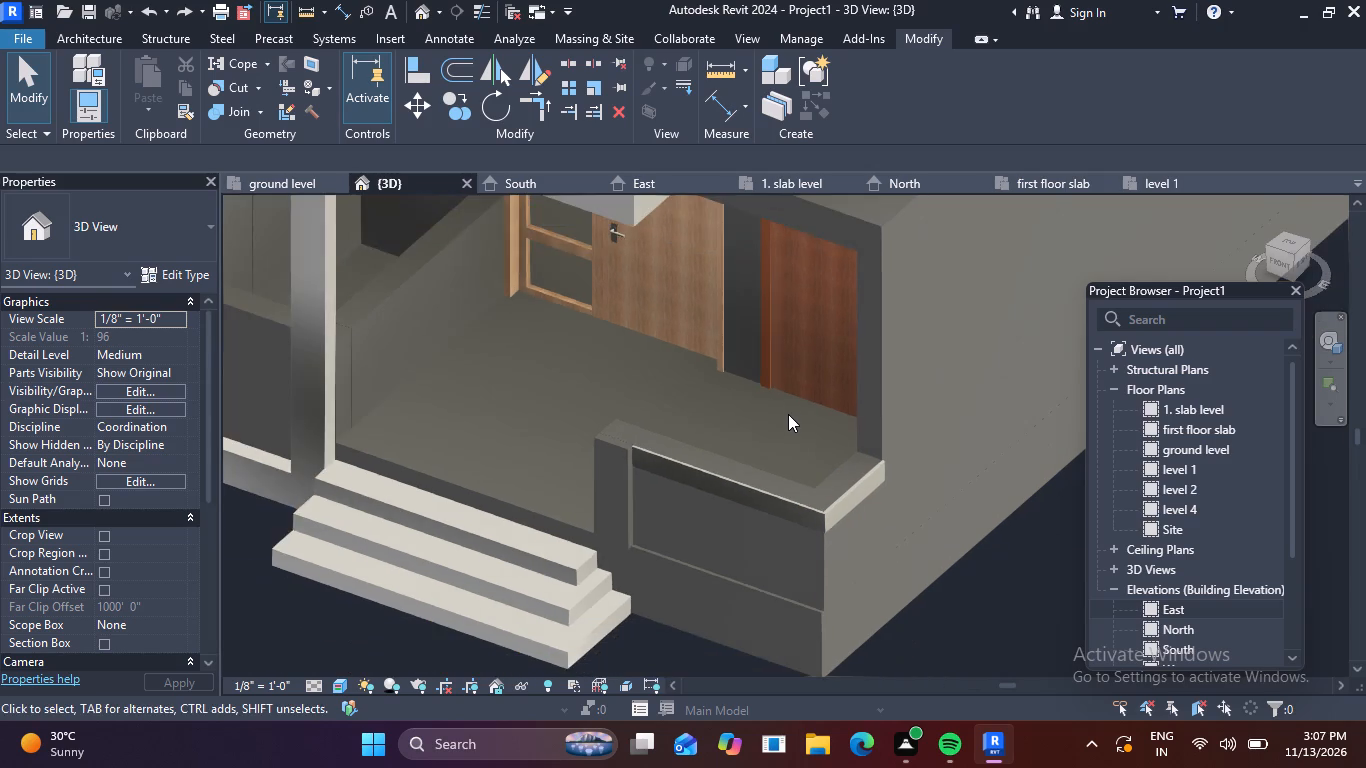
pyautogui.scroll(-1, 788, 414)
pyautogui.moveTo(695, 460); pyautogui.dragTo(739, 645, button='middle')
pyautogui.keyDown('shift'); pyautogui.moveTo(716, 527); pyautogui.dragTo(752, 375, button='middle'); pyautogui.keyUp('shift')
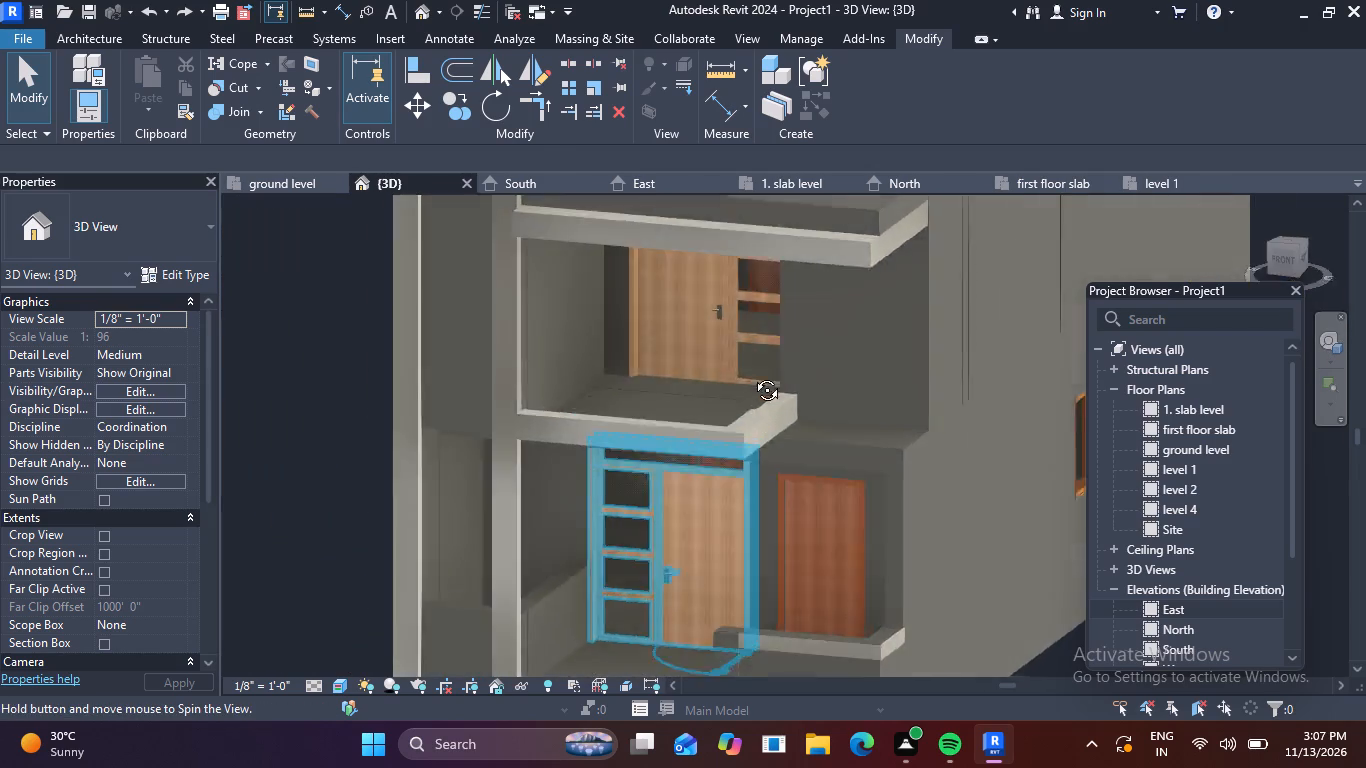
pyautogui.keyDown('shift'); pyautogui.moveTo(752, 375); pyautogui.dragTo(794, 275, button='middle'); pyautogui.keyUp('shift')
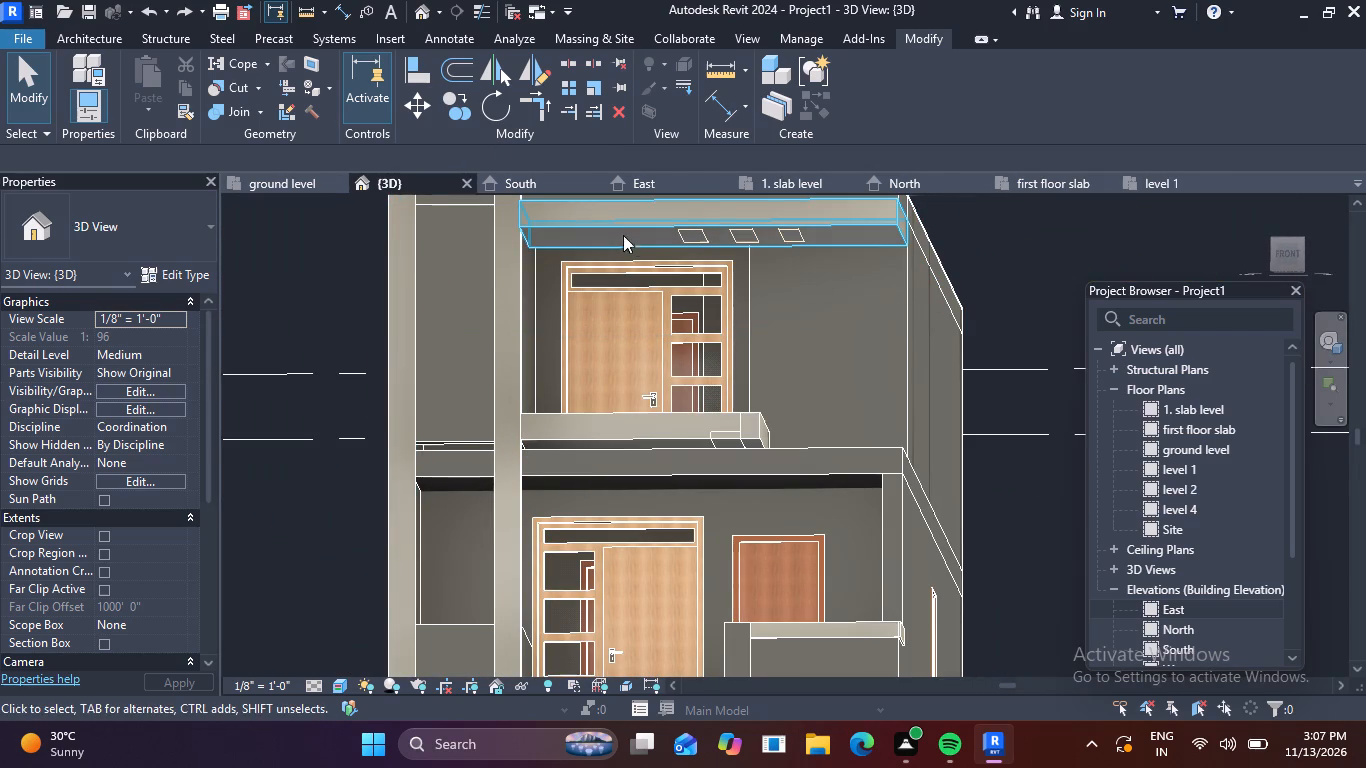
pyautogui.scroll(-3, 896, 461)
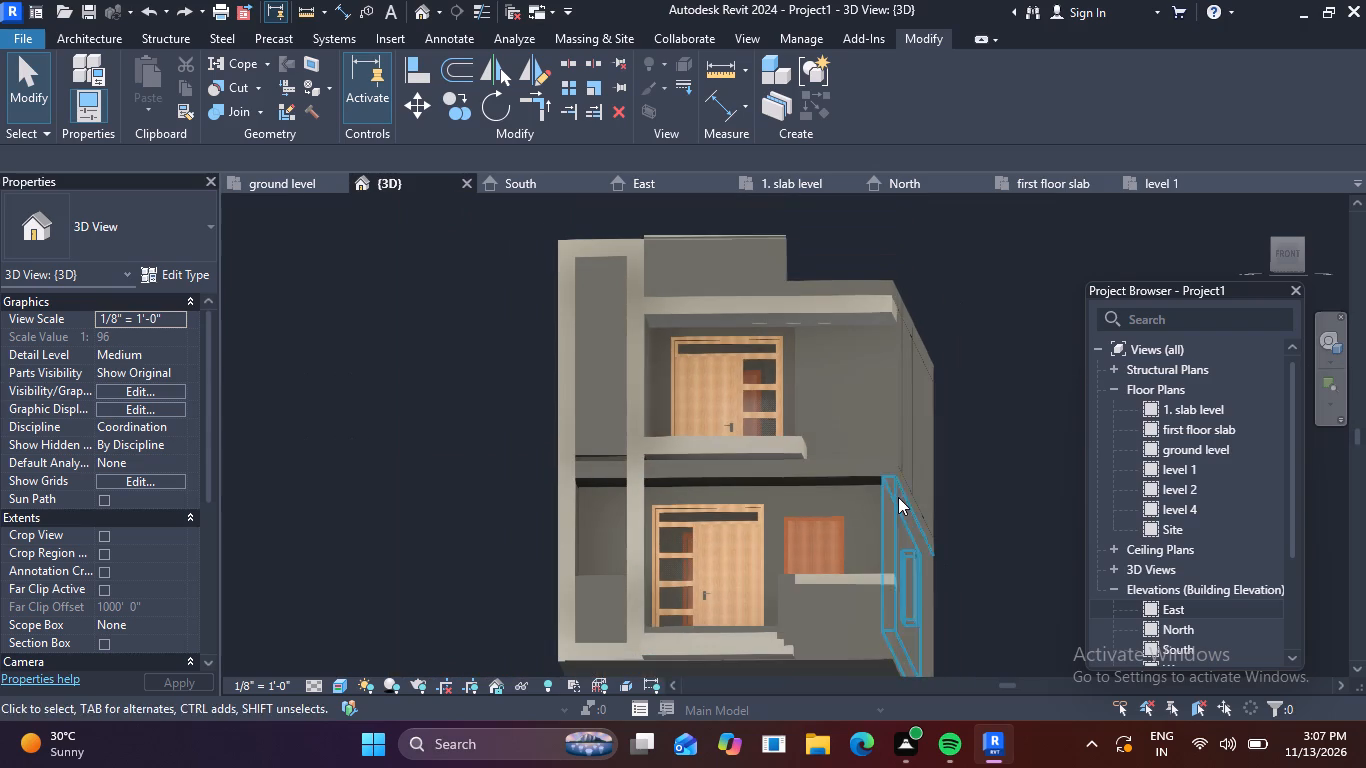
pyautogui.keyDown('shift'); pyautogui.moveTo(880, 476); pyautogui.dragTo(878, 479, button='middle'); pyautogui.keyUp('shift')
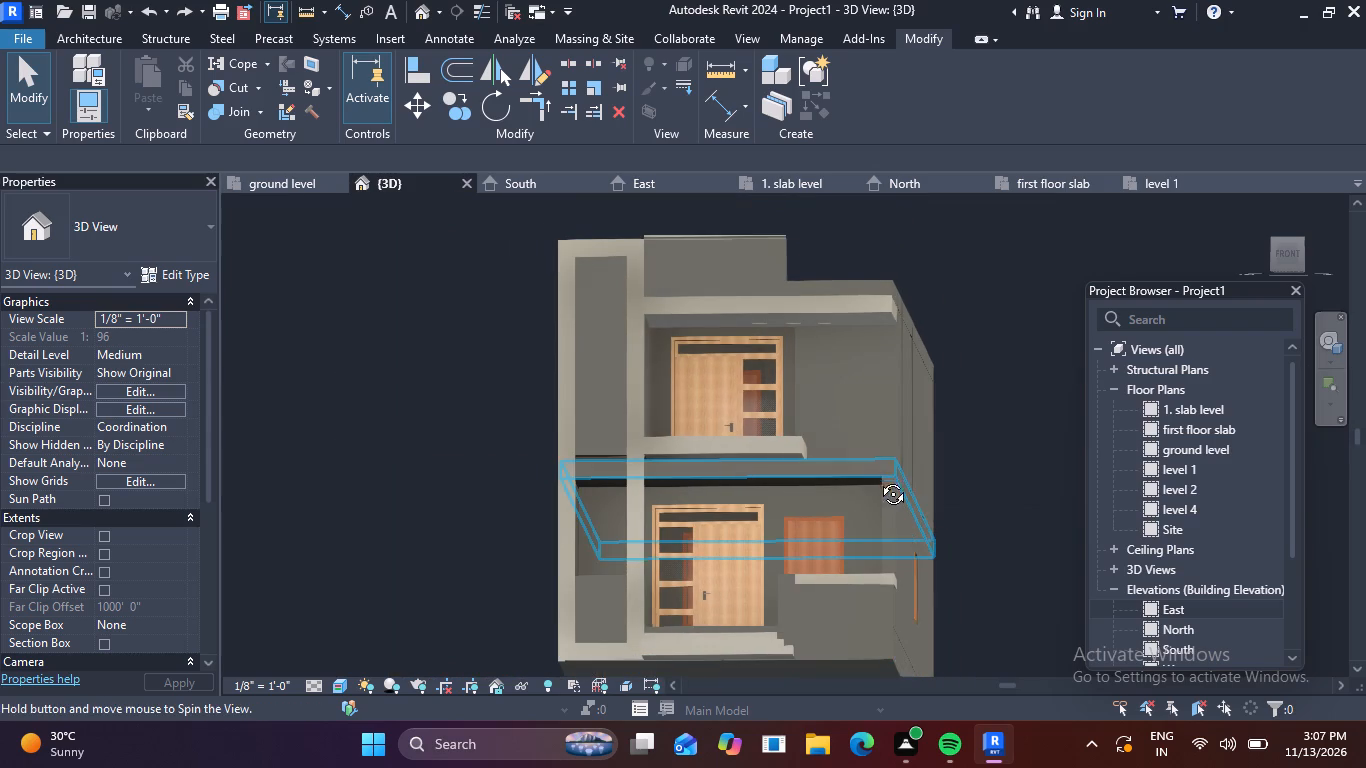
pyautogui.keyDown('shift'); pyautogui.moveTo(878, 479); pyautogui.dragTo(780, 648, button='middle'); pyautogui.keyUp('shift')
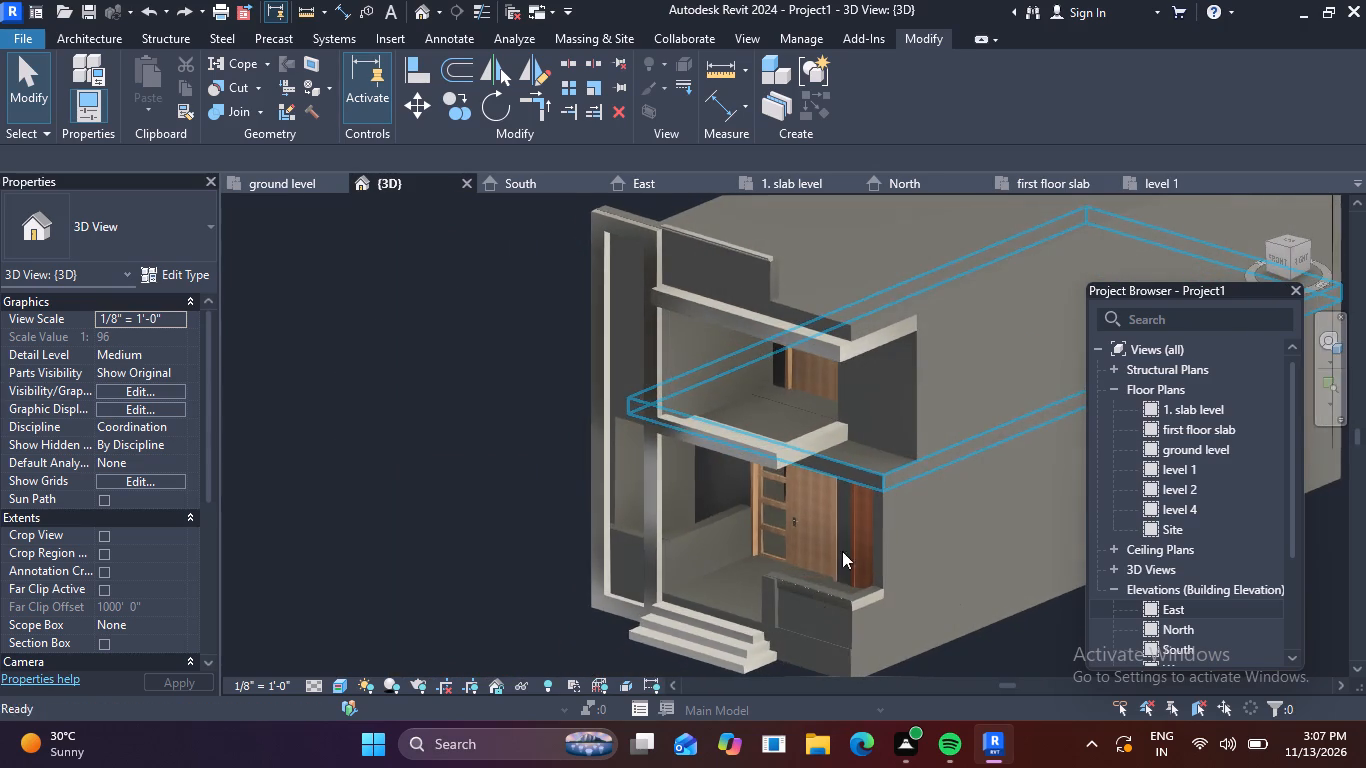
pyautogui.scroll(2, 872, 516)
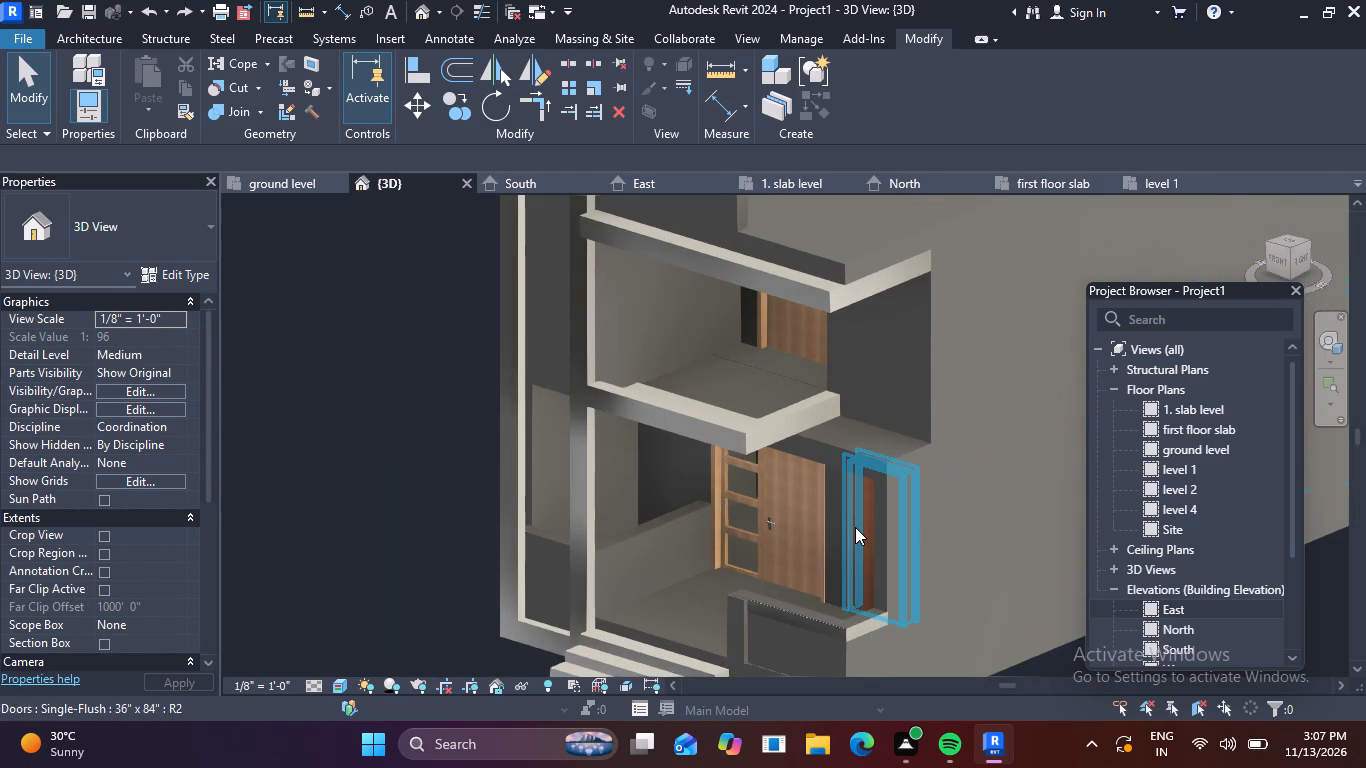
pyautogui.keyDown('shift'); pyautogui.moveTo(841, 530); pyautogui.dragTo(723, 507, button='middle'); pyautogui.keyUp('shift')
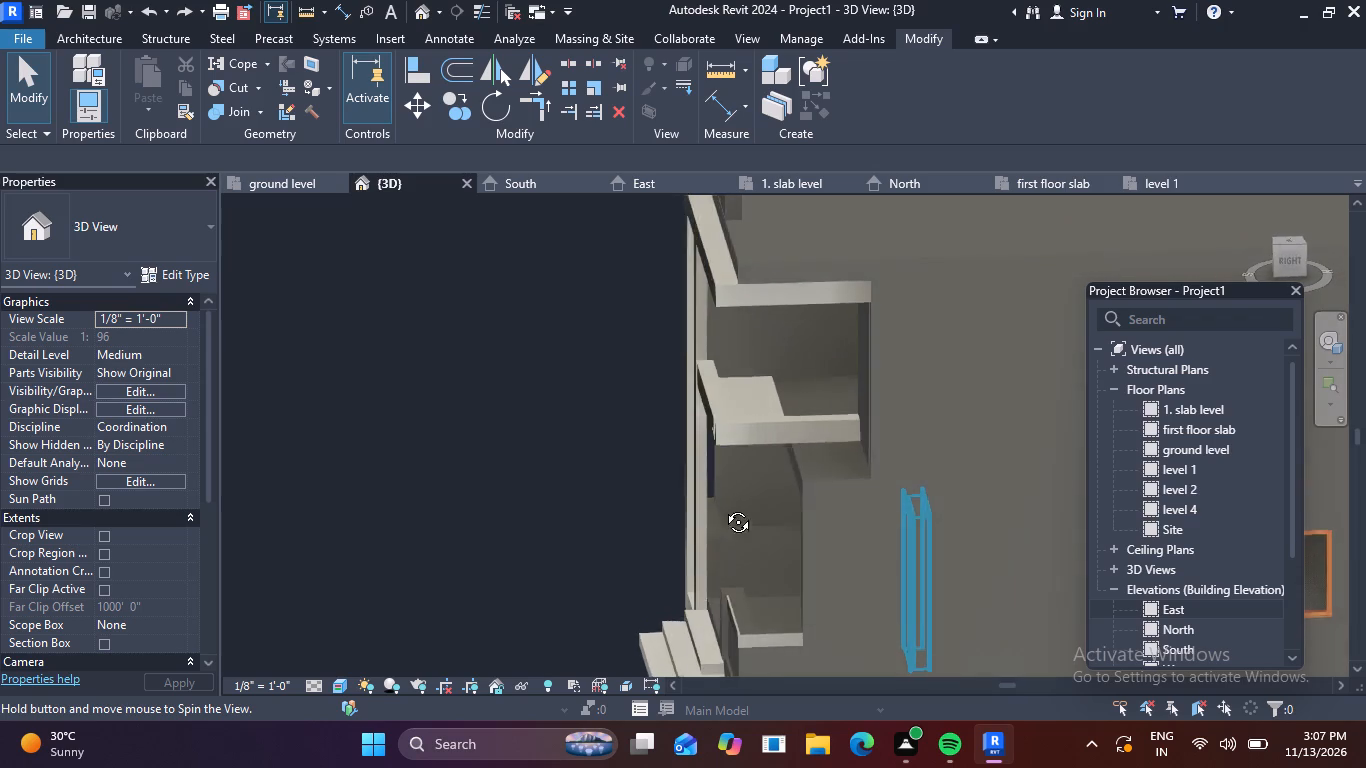
pyautogui.keyDown('shift'); pyautogui.moveTo(723, 507); pyautogui.dragTo(732, 492, button='middle'); pyautogui.keyUp('shift')
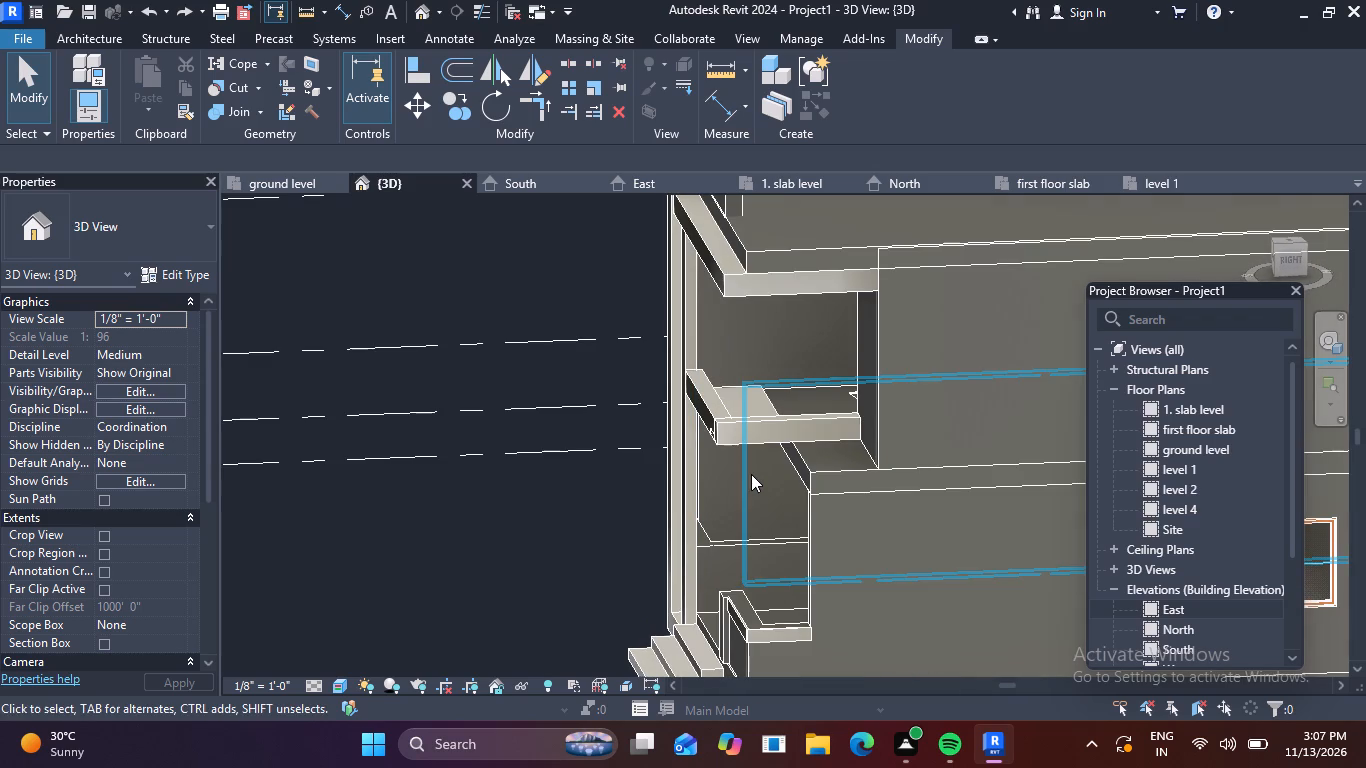
pyautogui.scroll(4, 722, 508)
pyautogui.scroll(-5, 766, 501)
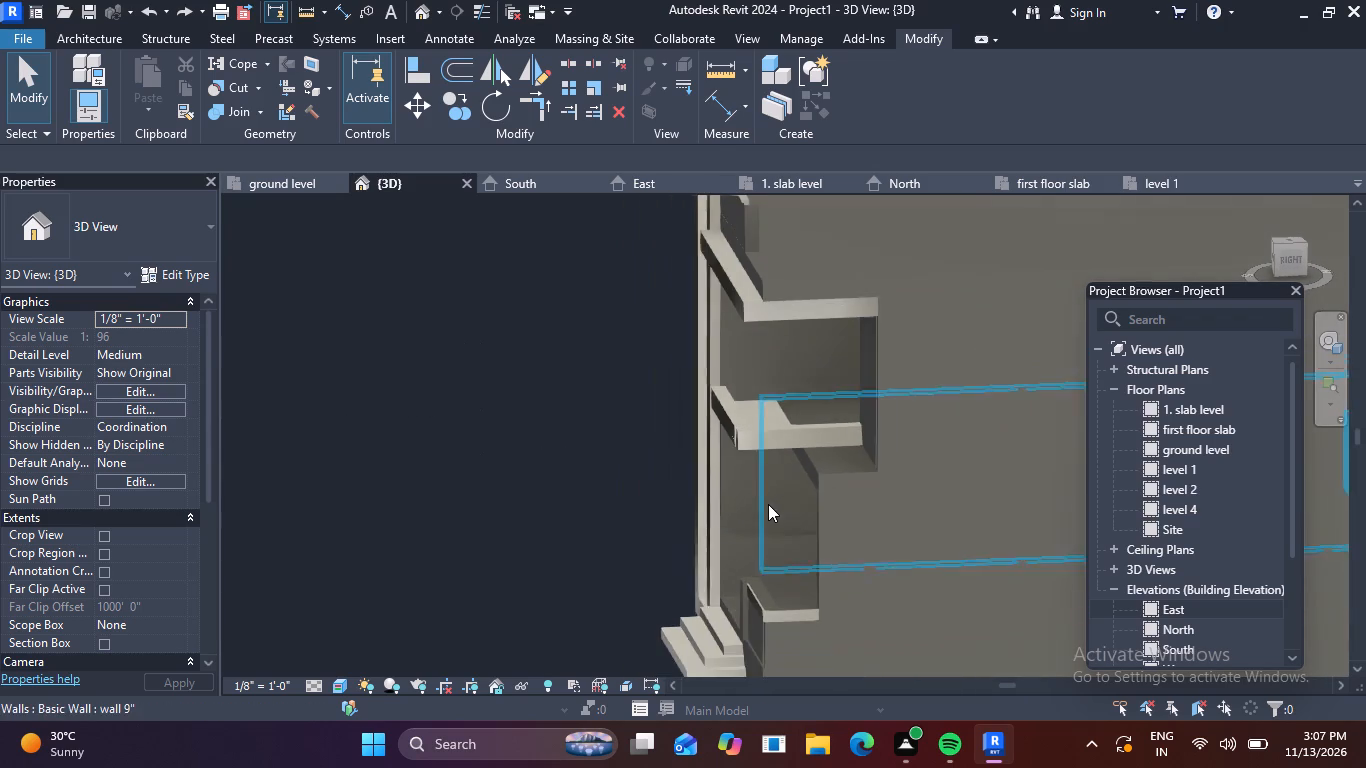
pyautogui.keyDown('shift'); pyautogui.moveTo(706, 524); pyautogui.dragTo(877, 520, button='middle'); pyautogui.keyUp('shift')
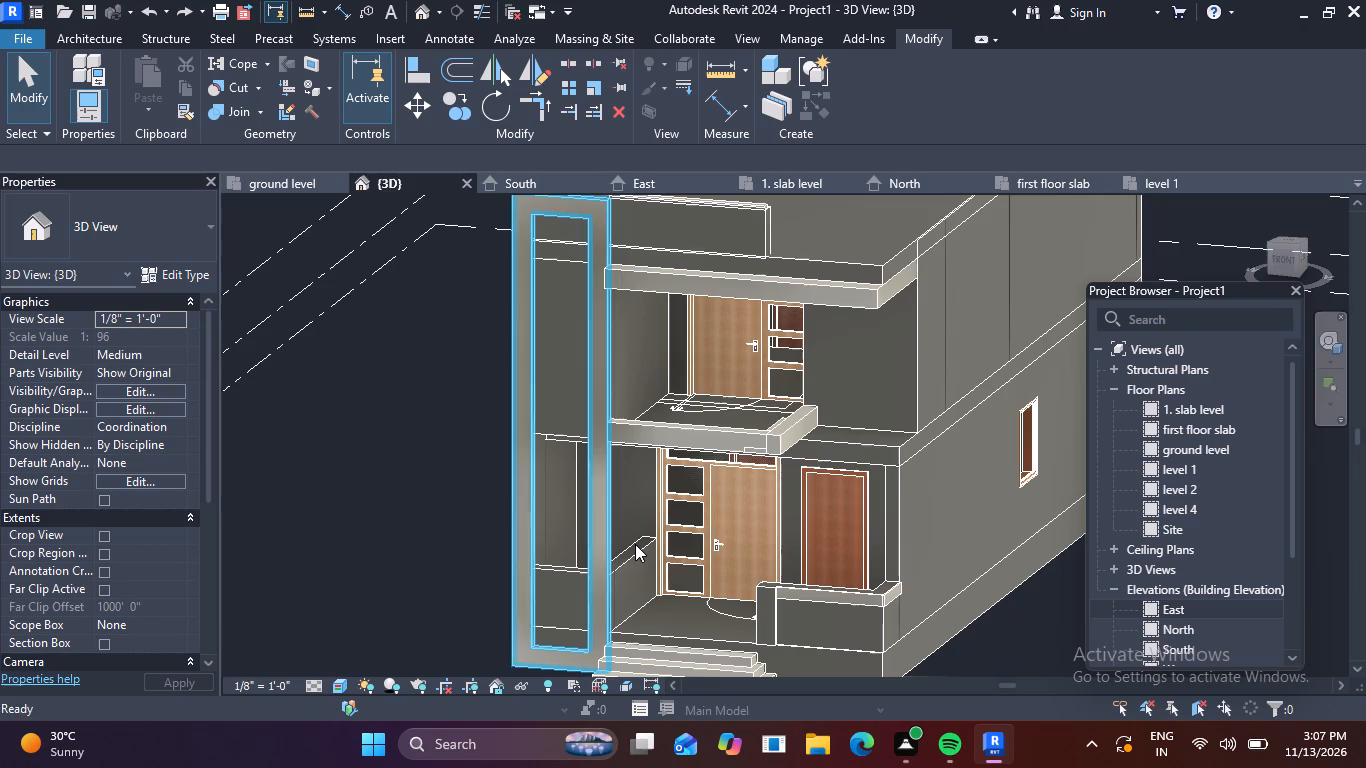
# Raise the low side wall of the ground-floor porch to about 9' high, with a top offset of 6' 0".
pyautogui.click(637, 543)
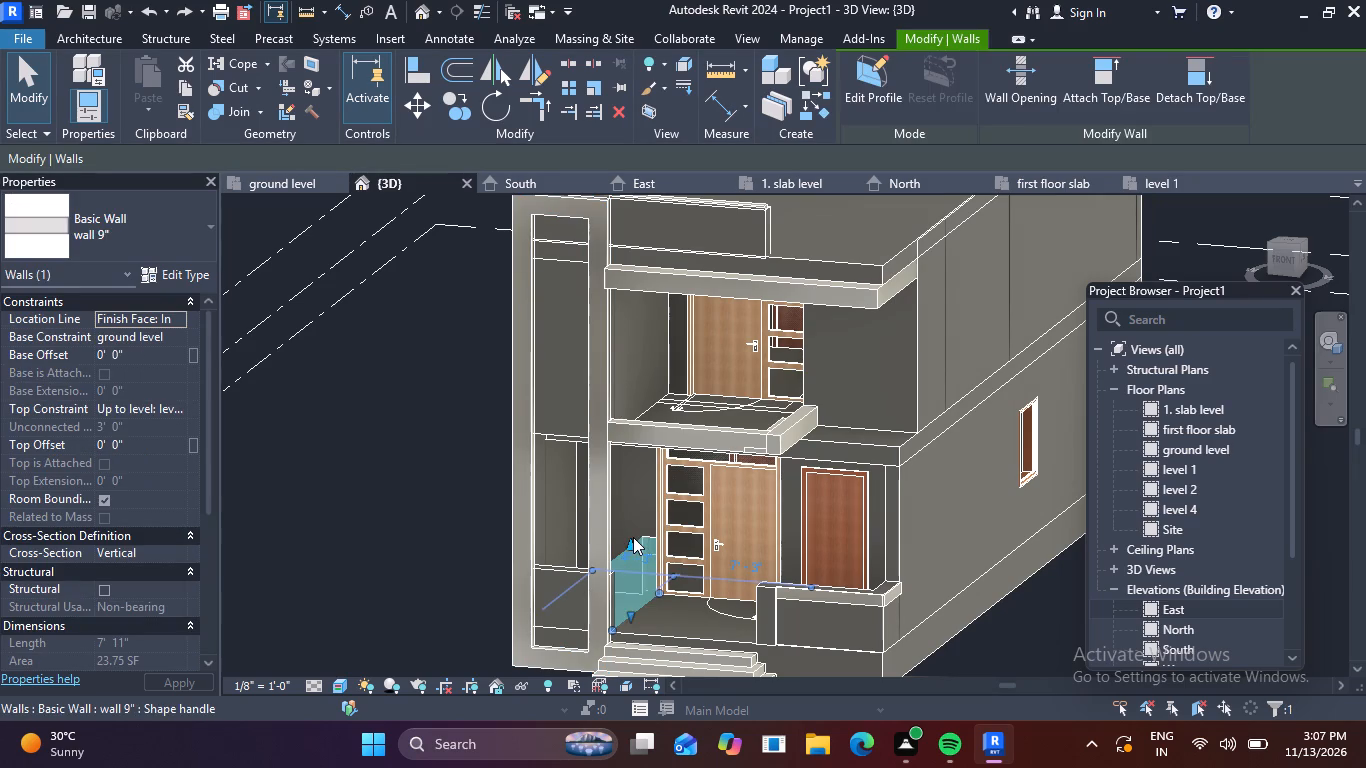
pyautogui.moveTo(630, 547); pyautogui.dragTo(641, 507)
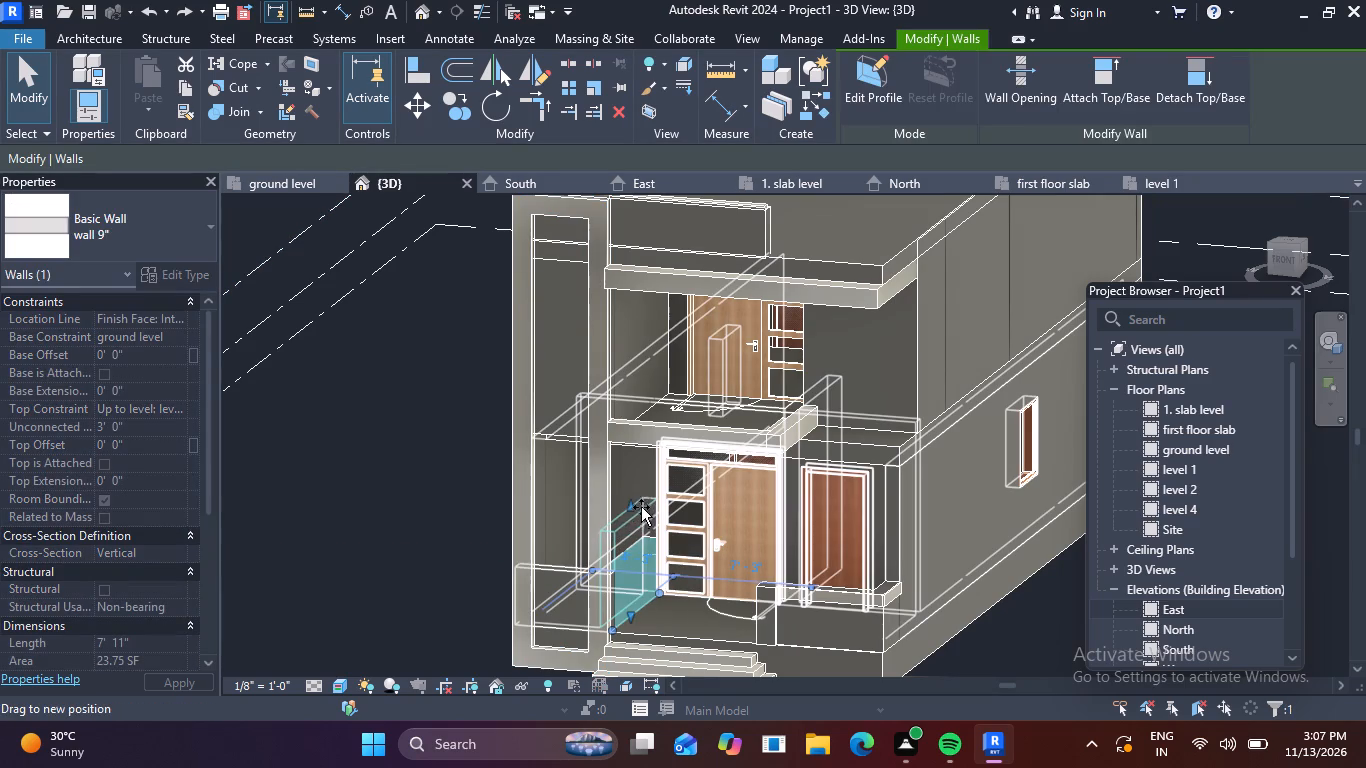
pyautogui.moveTo(641, 507); pyautogui.dragTo(629, 436)
pyautogui.press('Escape')
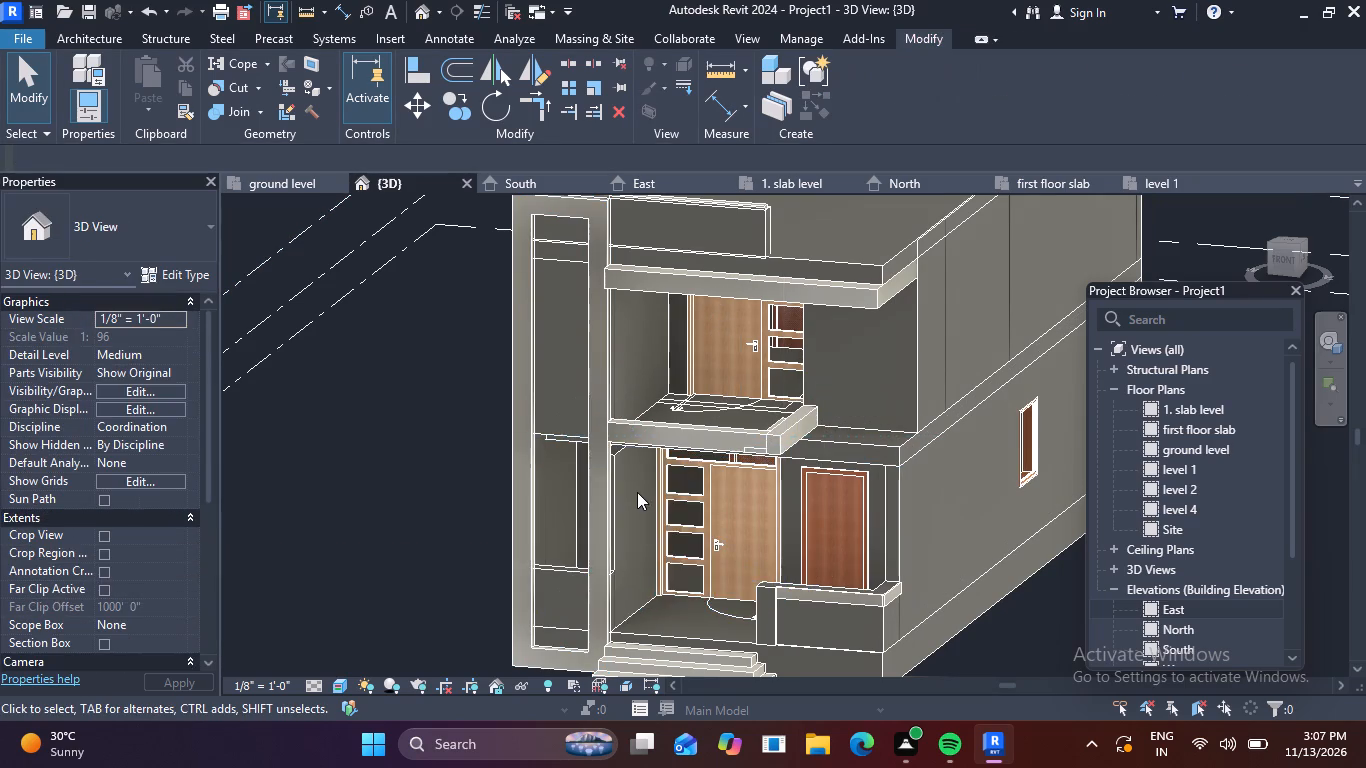
# Raise the short low porch wall behind the tall facade frame to 10' high, with a top offset of 7' 0".
pyautogui.scroll(-2, 635, 496)
pyautogui.keyDown('shift'); pyautogui.moveTo(633, 539); pyautogui.dragTo(528, 552, button='middle'); pyautogui.keyUp('shift')
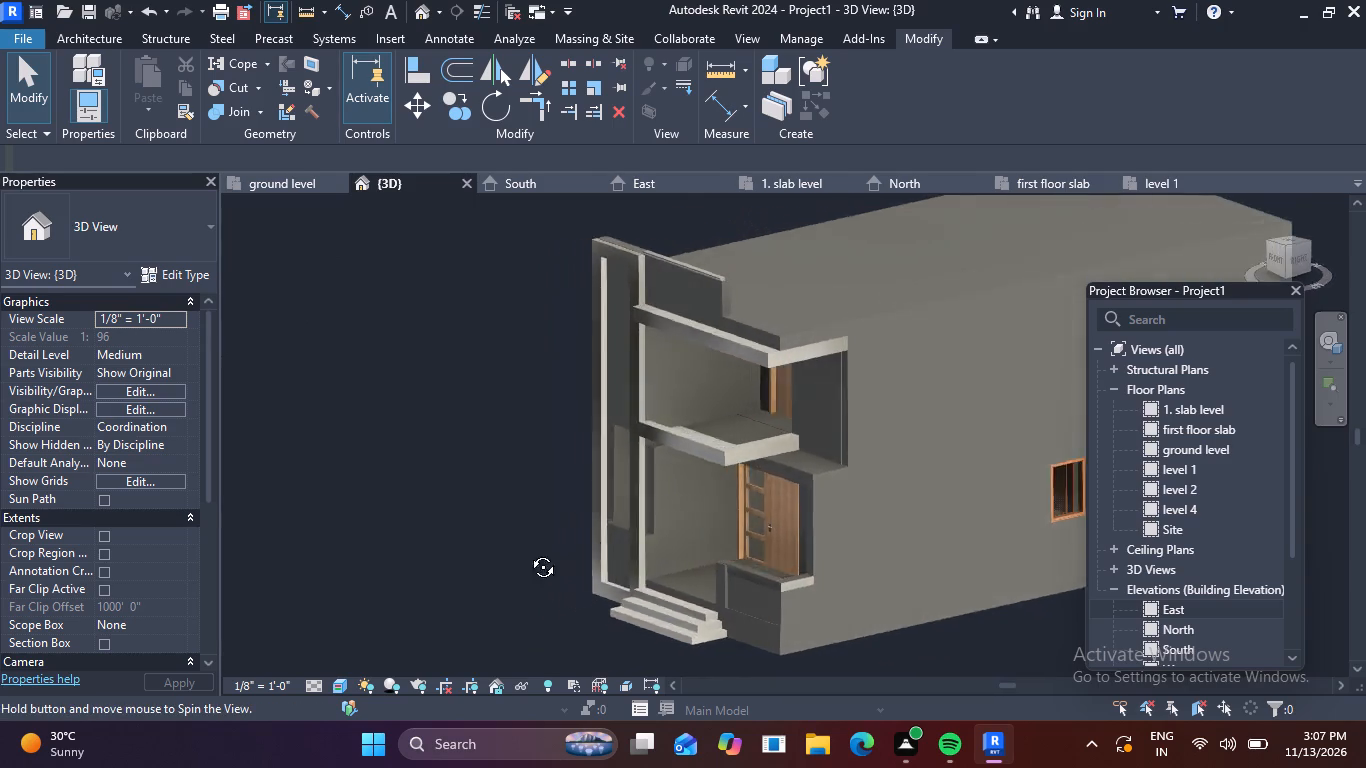
pyautogui.keyDown('shift'); pyautogui.moveTo(528, 552); pyautogui.dragTo(465, 556, button='middle'); pyautogui.keyUp('shift')
pyautogui.scroll(7, 677, 527)
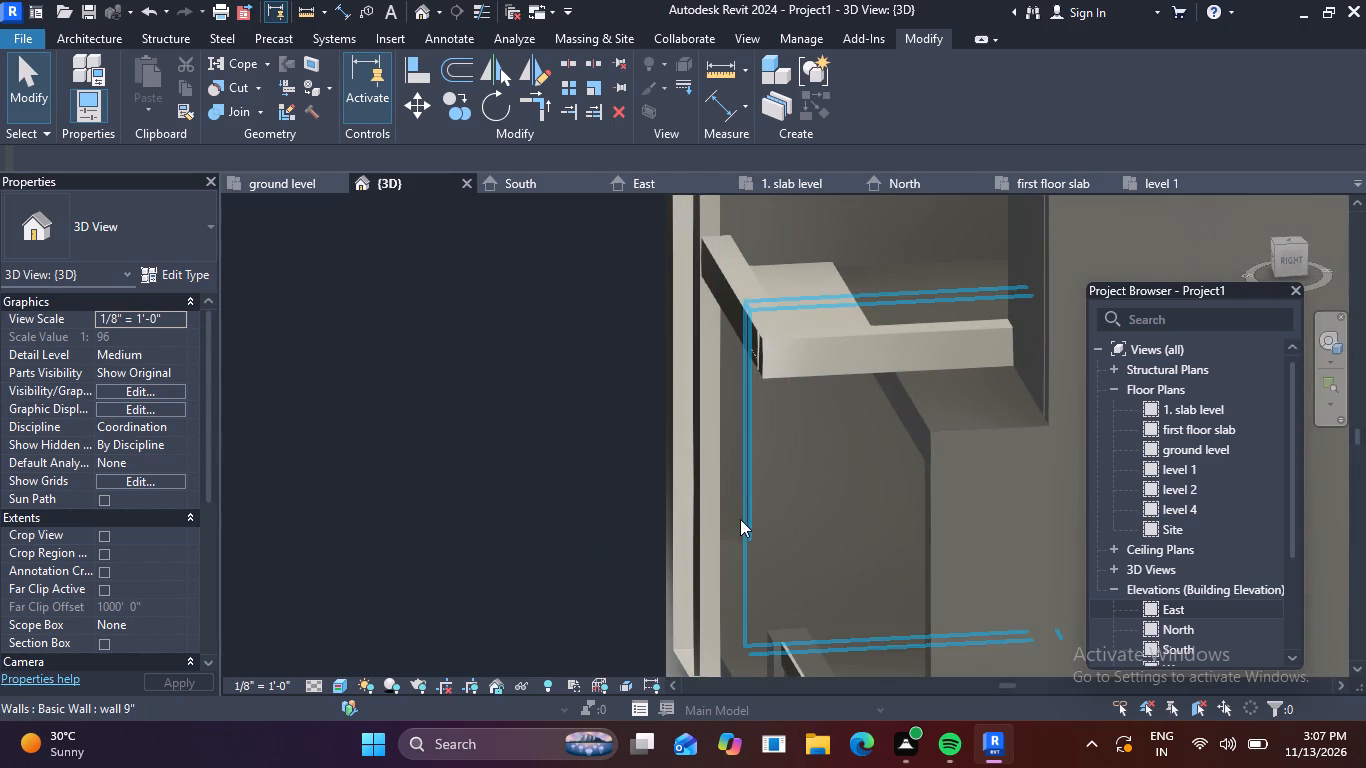
pyautogui.click(730, 531)
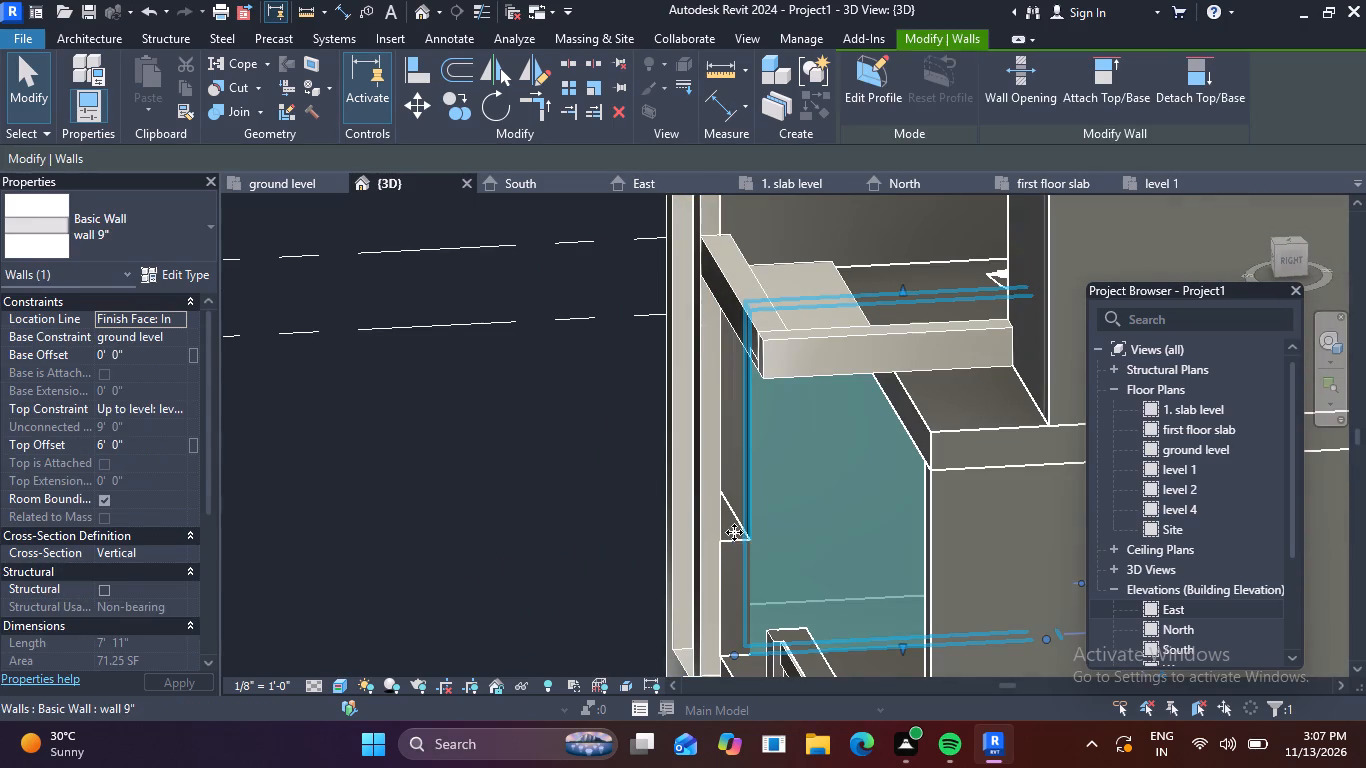
pyautogui.click(726, 543)
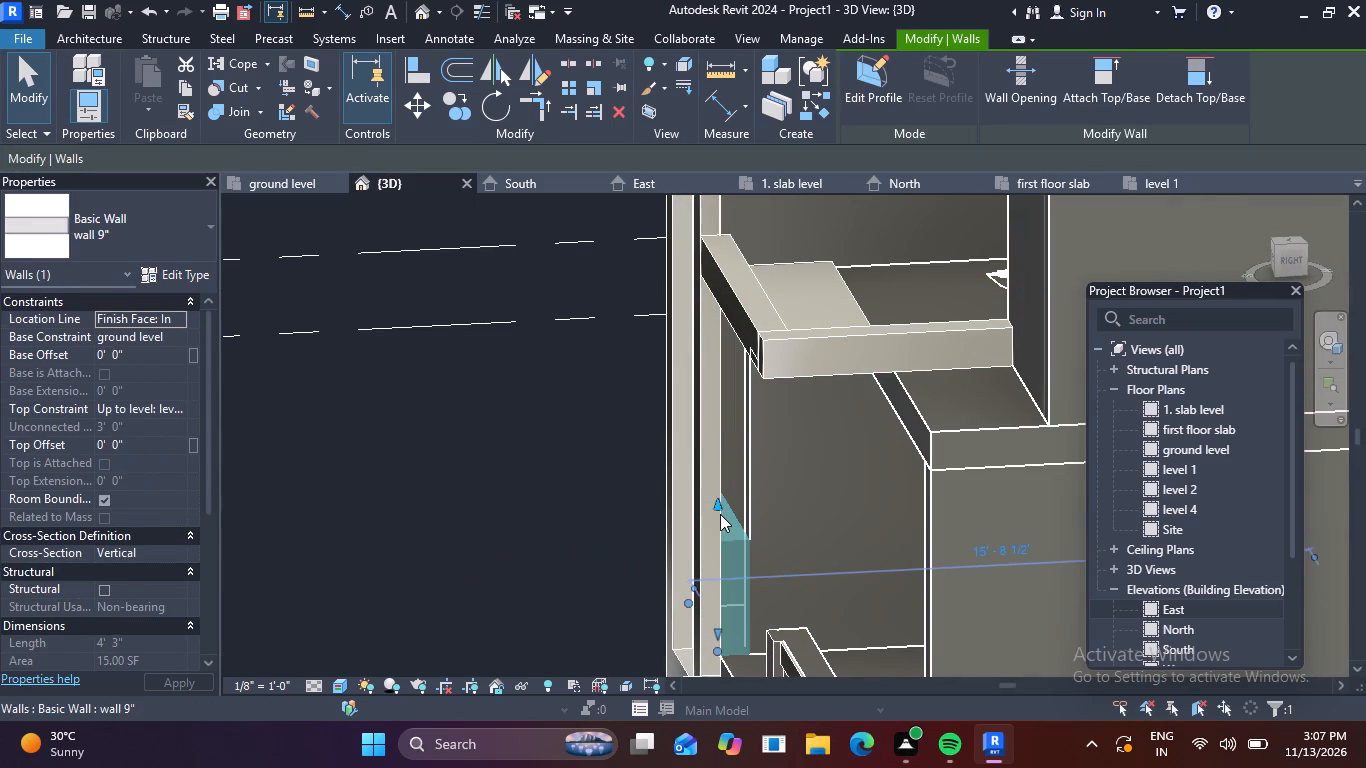
pyautogui.moveTo(718, 509); pyautogui.dragTo(745, 348)
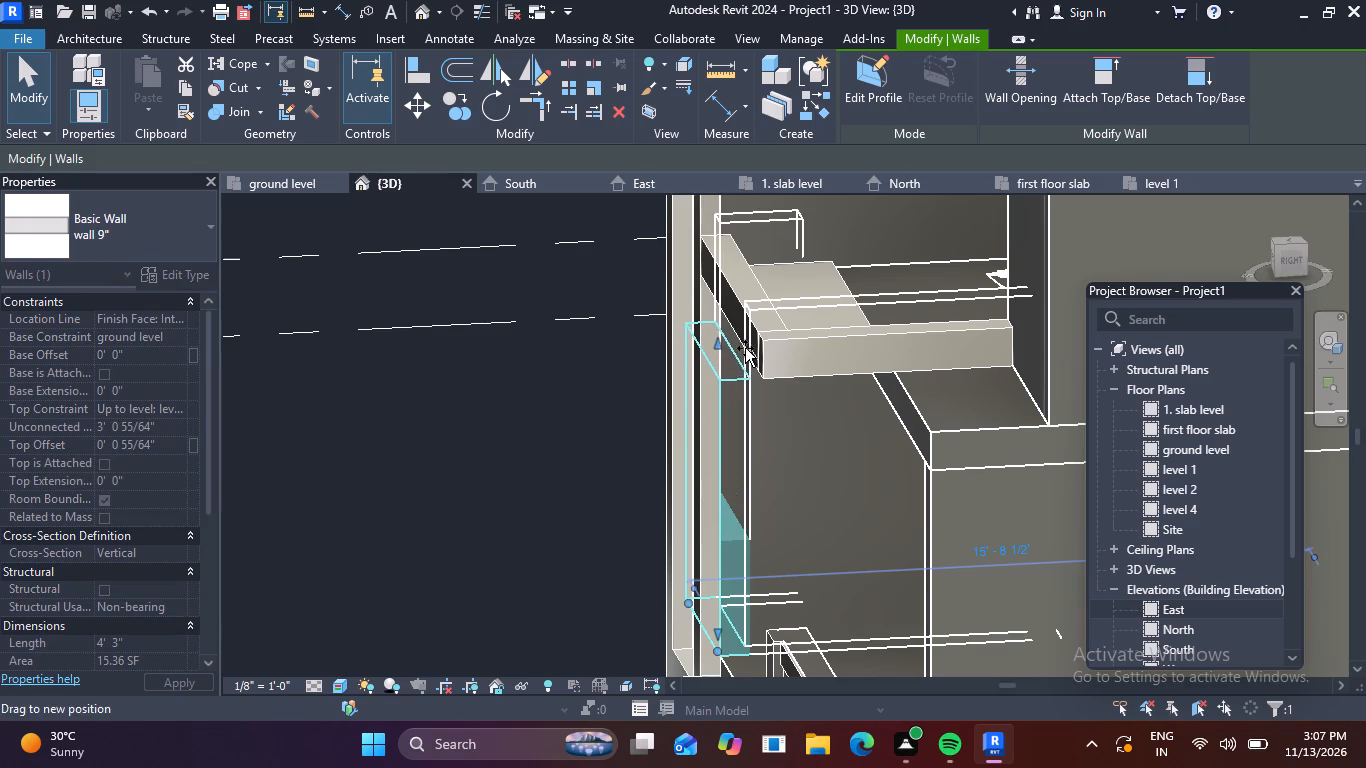
pyautogui.moveTo(745, 348); pyautogui.dragTo(743, 261)
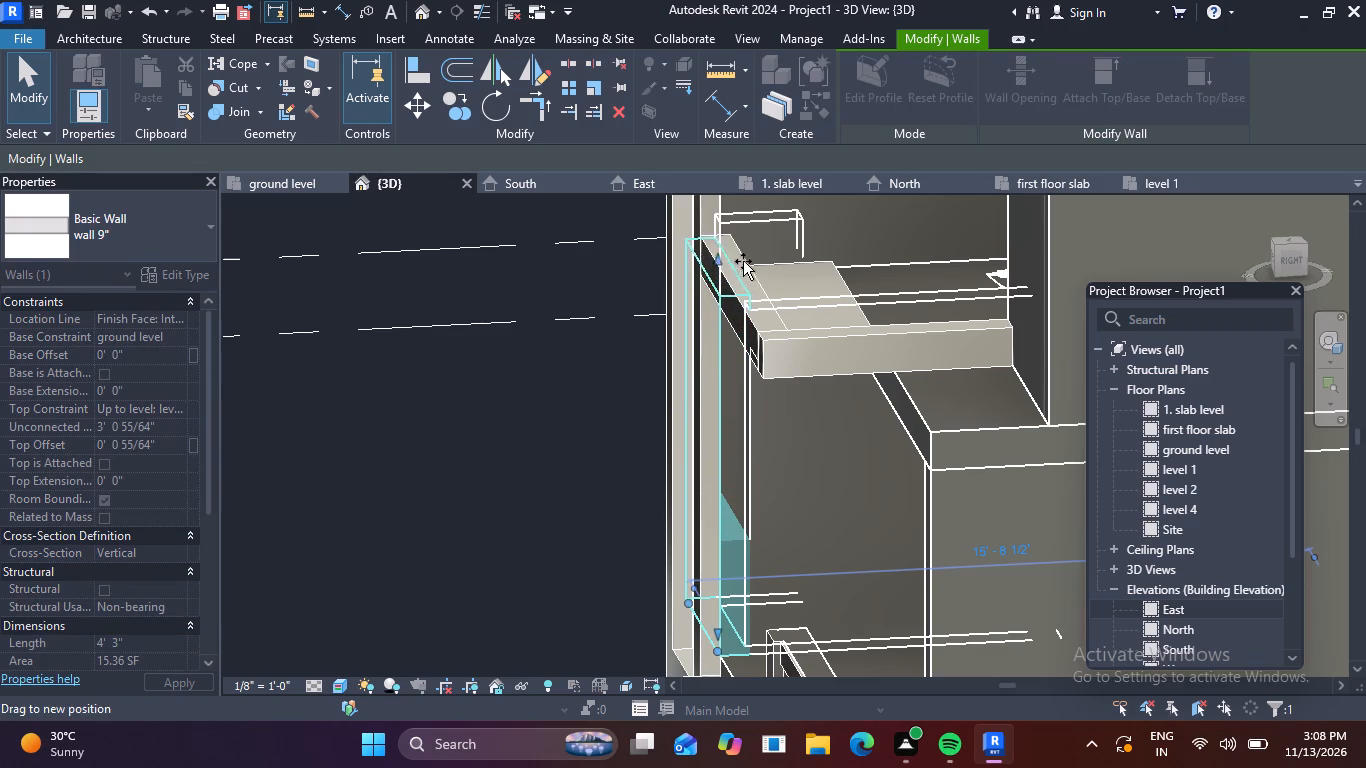
pyautogui.moveTo(743, 261); pyautogui.dragTo(725, 266)
pyautogui.moveTo(725, 266); pyautogui.dragTo(725, 244)
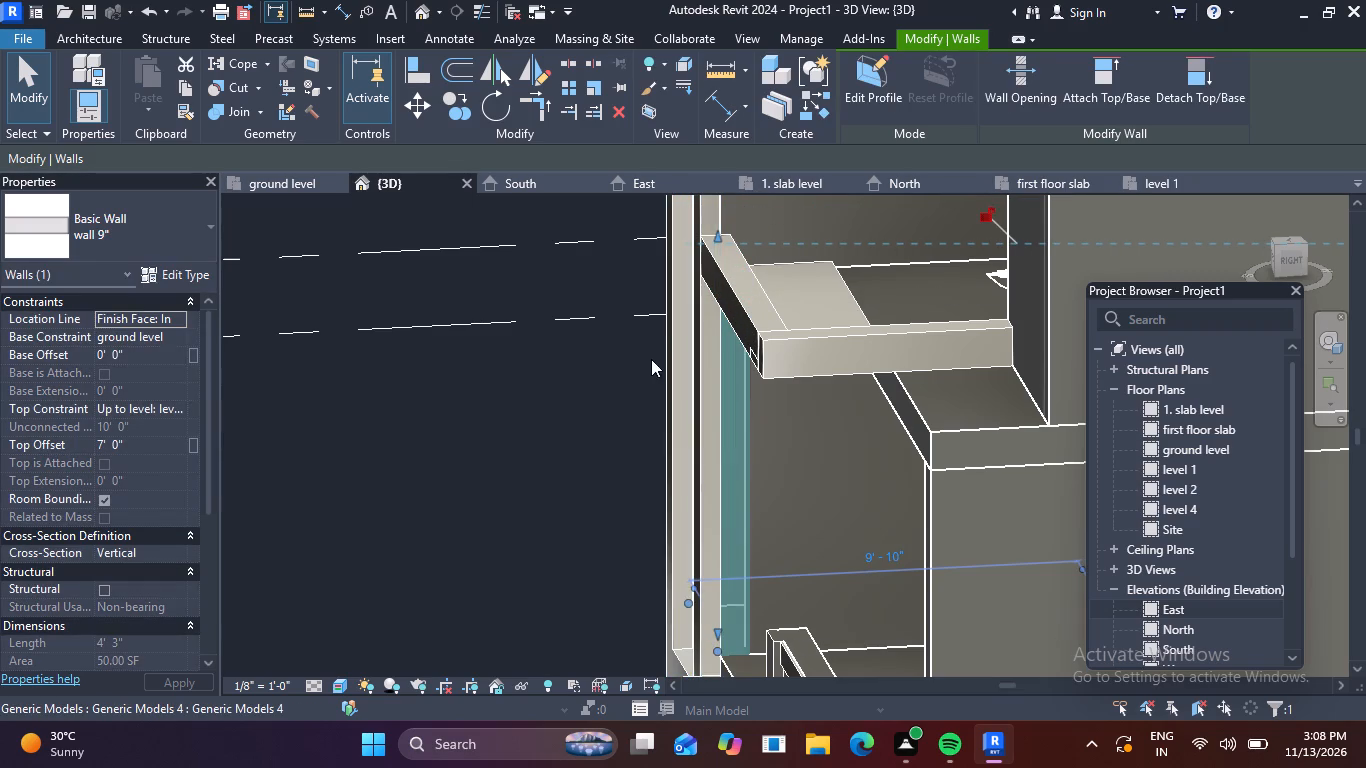
pyautogui.press('Escape')
pyautogui.press('Escape')
pyautogui.scroll(-3, 607, 355)
pyautogui.keyDown('shift'); pyautogui.moveTo(586, 391); pyautogui.dragTo(591, 393, button='middle'); pyautogui.keyUp('shift')
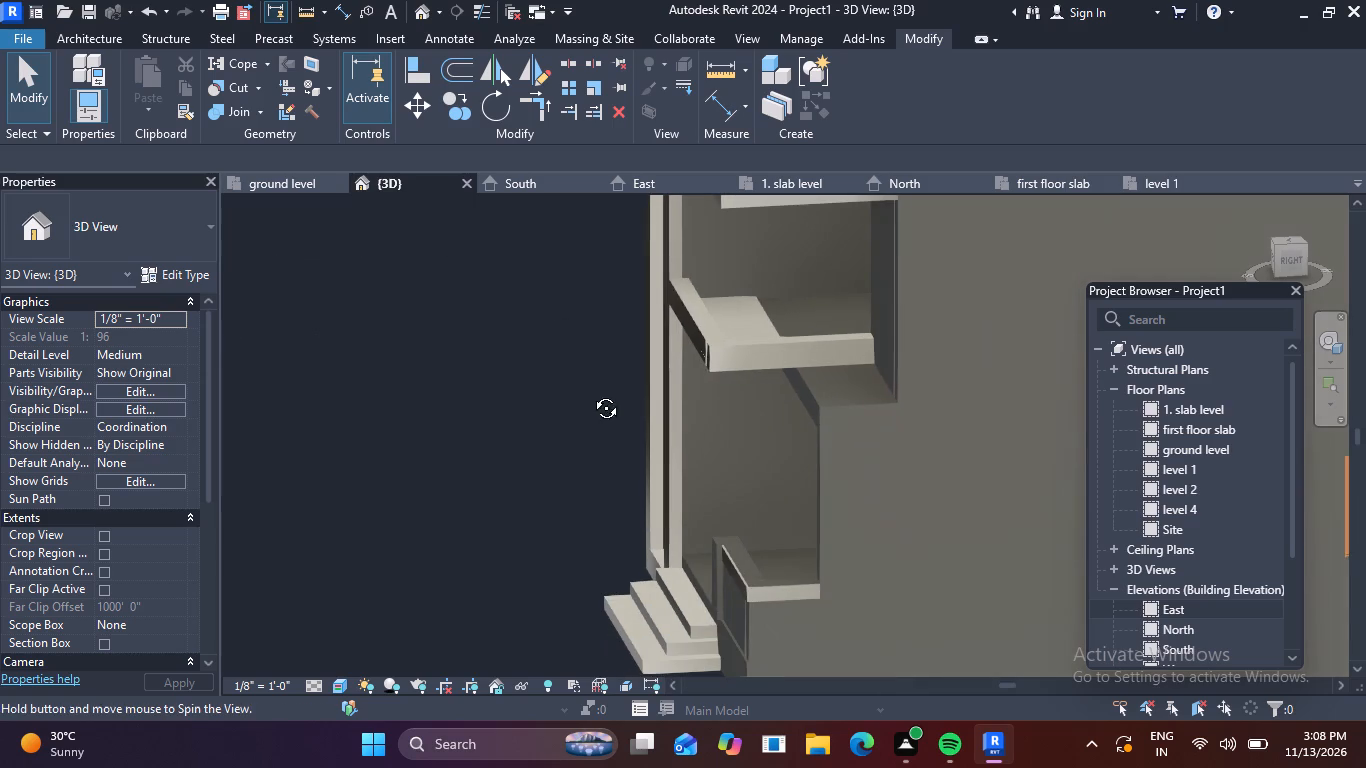
# Examine the front balcony, the underside of its slab and the porch wall junction below from front, underneath and side.
pyautogui.keyDown('shift'); pyautogui.moveTo(591, 393); pyautogui.dragTo(788, 404, button='middle'); pyautogui.keyUp('shift')
pyautogui.keyDown('shift'); pyautogui.moveTo(692, 431); pyautogui.dragTo(617, 420, button='middle'); pyautogui.keyUp('shift')
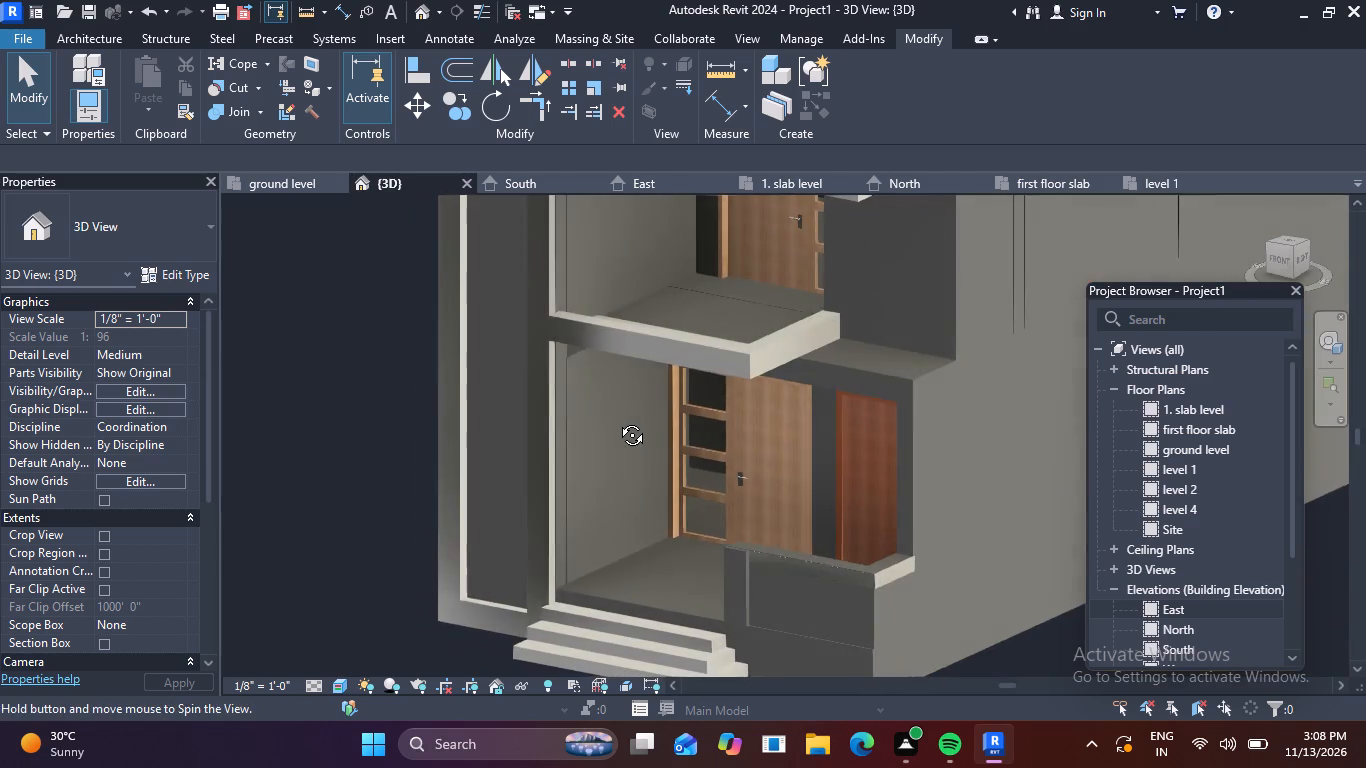
pyautogui.keyDown('shift'); pyautogui.moveTo(617, 420); pyautogui.dragTo(619, 416, button='middle'); pyautogui.keyUp('shift')
pyautogui.keyDown('shift'); pyautogui.moveTo(672, 410); pyautogui.dragTo(682, 214, button='middle'); pyautogui.keyUp('shift')
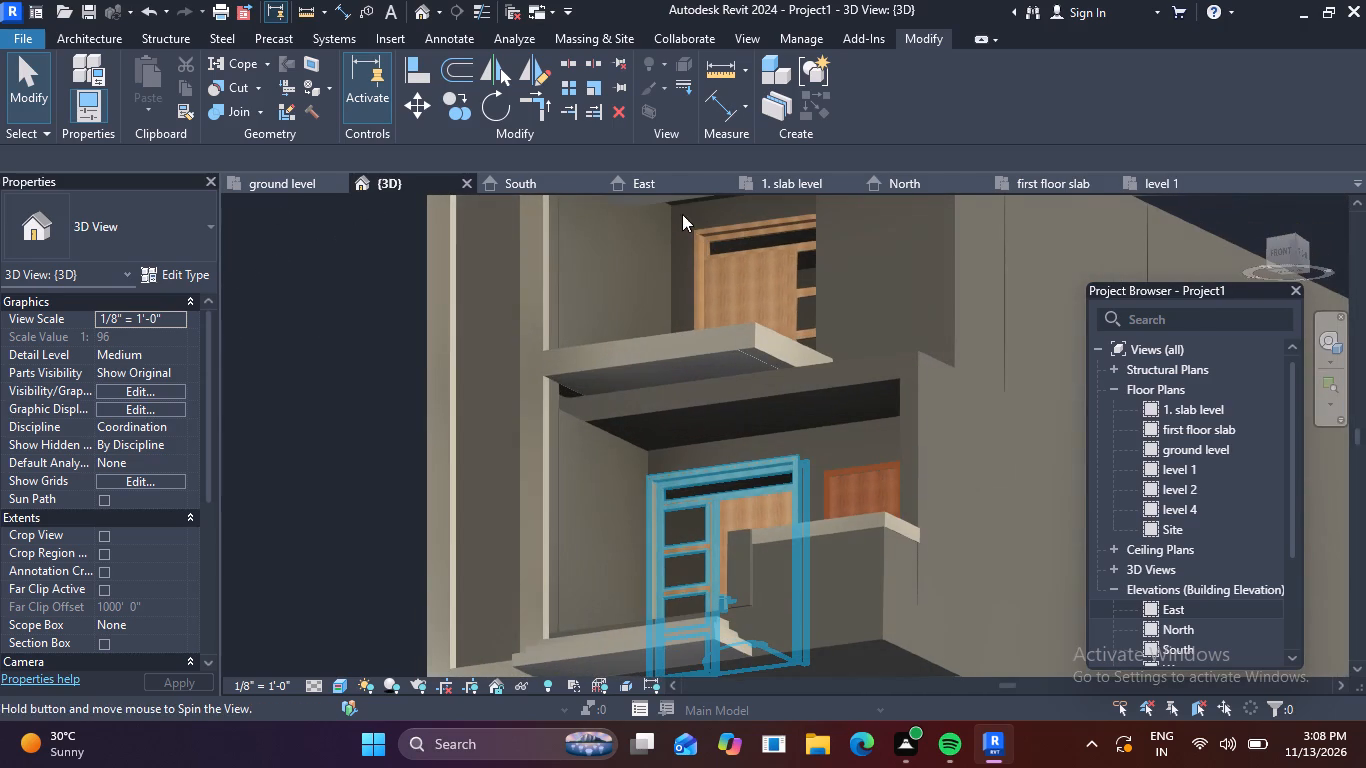
pyautogui.scroll(4, 572, 395)
pyautogui.keyDown('shift'); pyautogui.moveTo(633, 437); pyautogui.dragTo(602, 439, button='middle'); pyautogui.keyUp('shift')
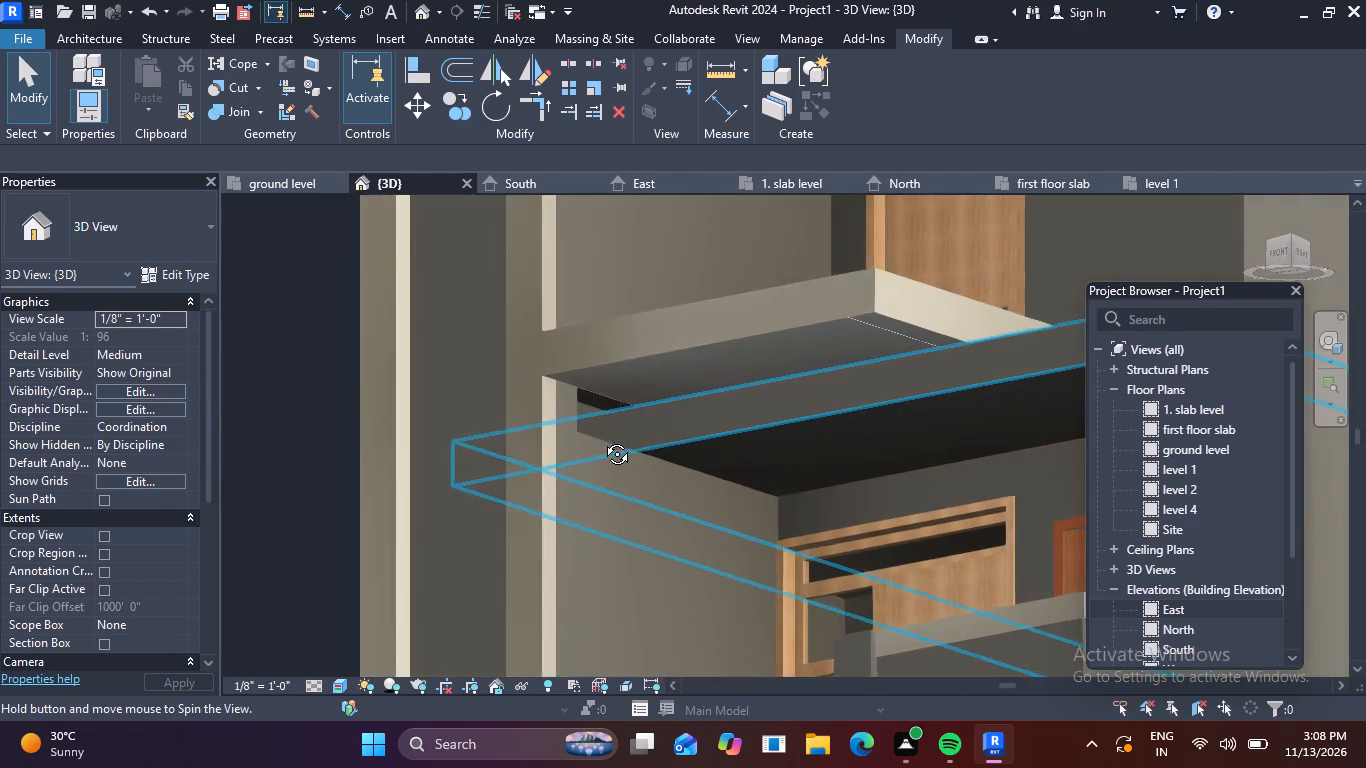
pyautogui.keyDown('shift'); pyautogui.moveTo(602, 439); pyautogui.dragTo(583, 442, button='middle'); pyautogui.keyUp('shift')
pyautogui.scroll(3, 650, 406)
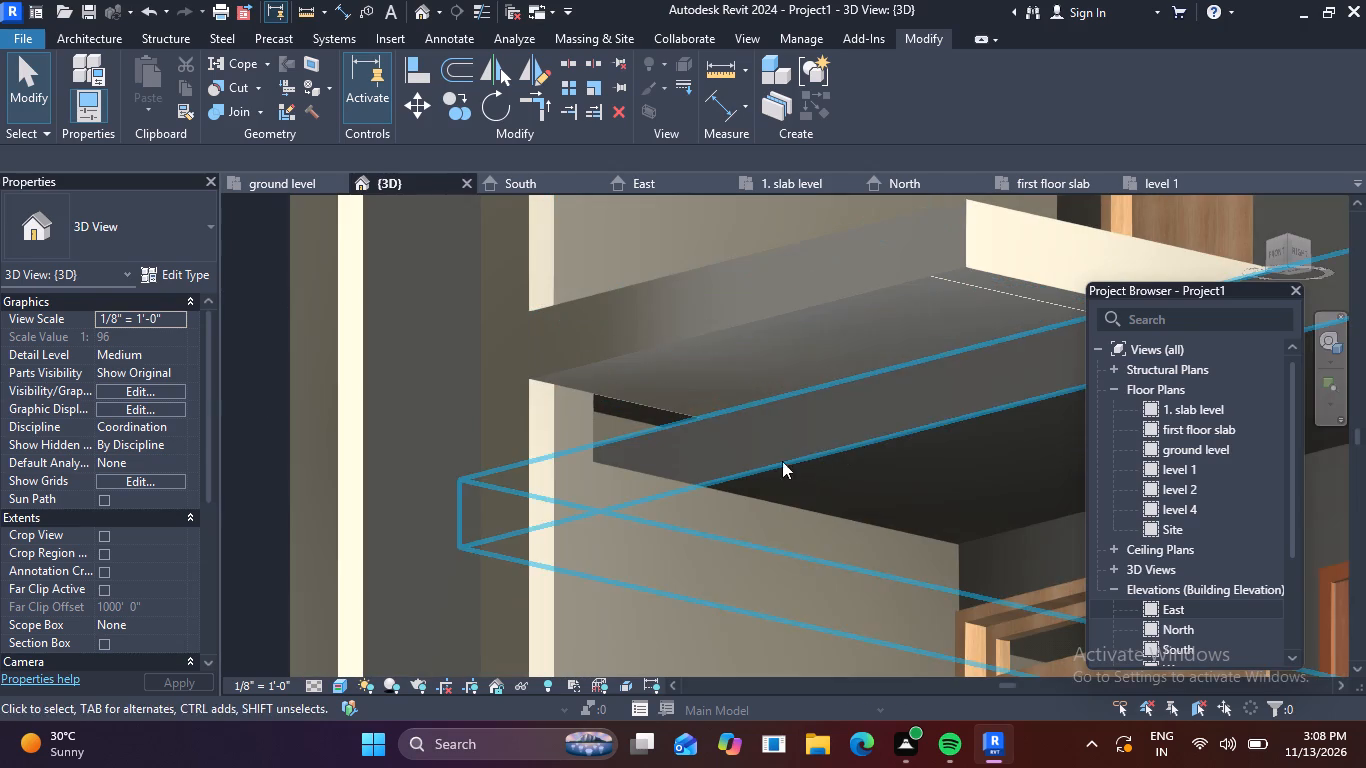
pyautogui.scroll(-1, 694, 466)
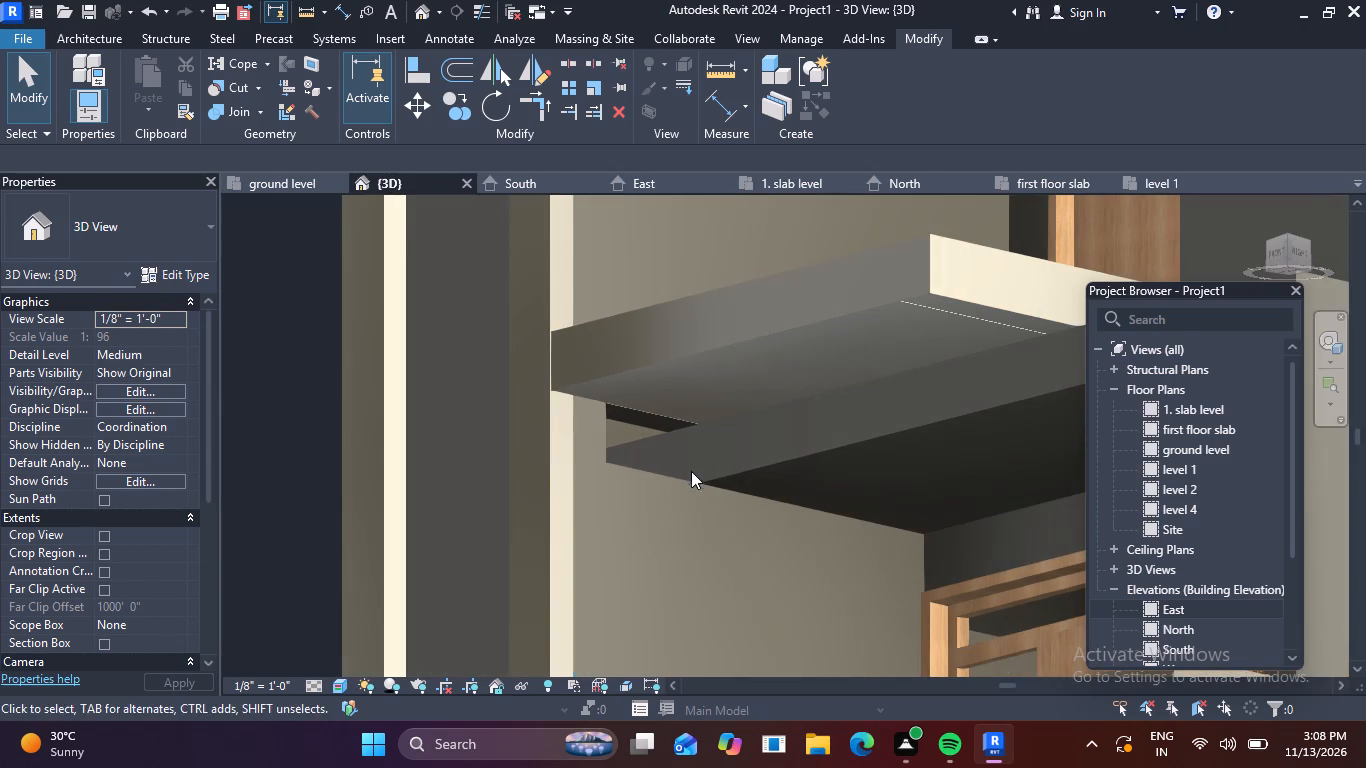
pyautogui.scroll(-1, 766, 439)
pyautogui.keyDown('shift'); pyautogui.moveTo(707, 497); pyautogui.dragTo(724, 509, button='middle'); pyautogui.keyUp('shift')
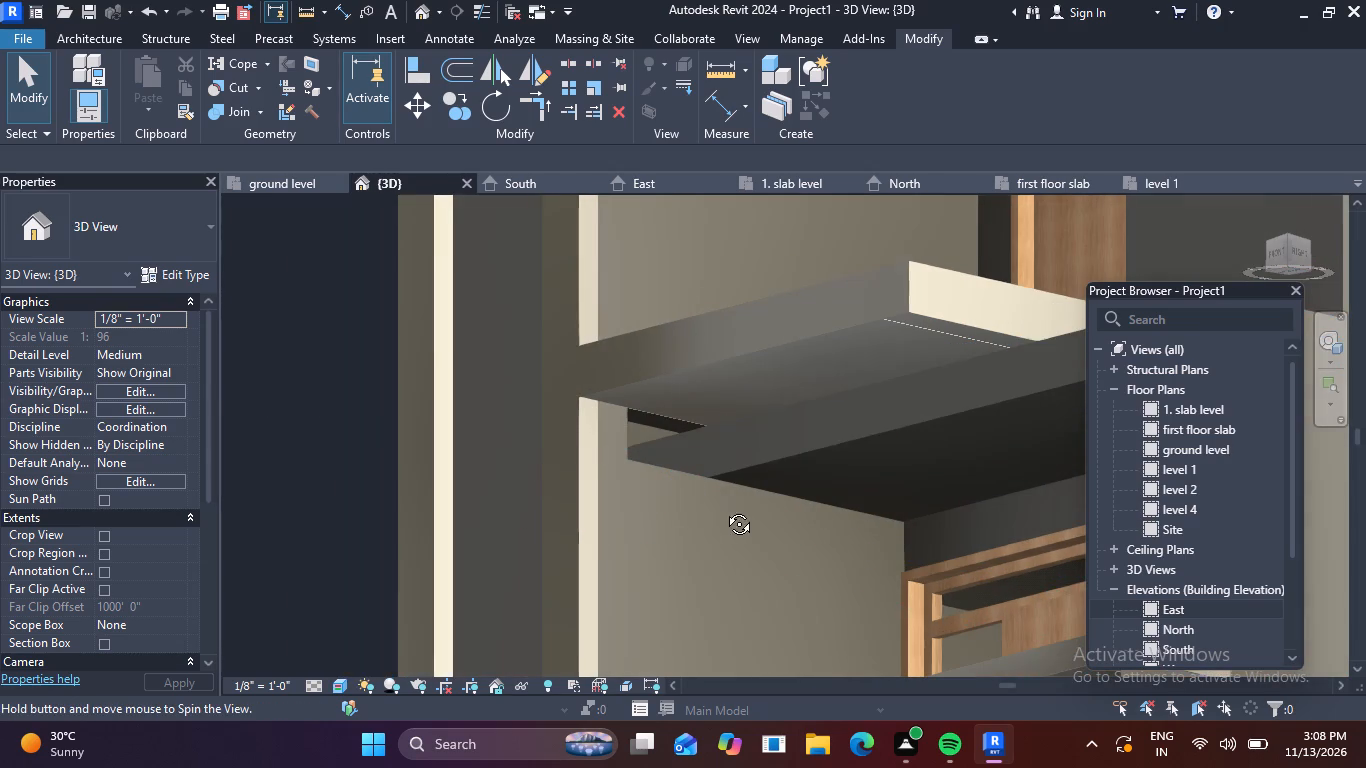
pyautogui.keyDown('shift'); pyautogui.moveTo(724, 509); pyautogui.dragTo(854, 572, button='middle'); pyautogui.keyUp('shift')
pyautogui.scroll(-4, 851, 568)
pyautogui.keyDown('shift'); pyautogui.moveTo(857, 564); pyautogui.dragTo(813, 574, button='middle'); pyautogui.keyUp('shift')
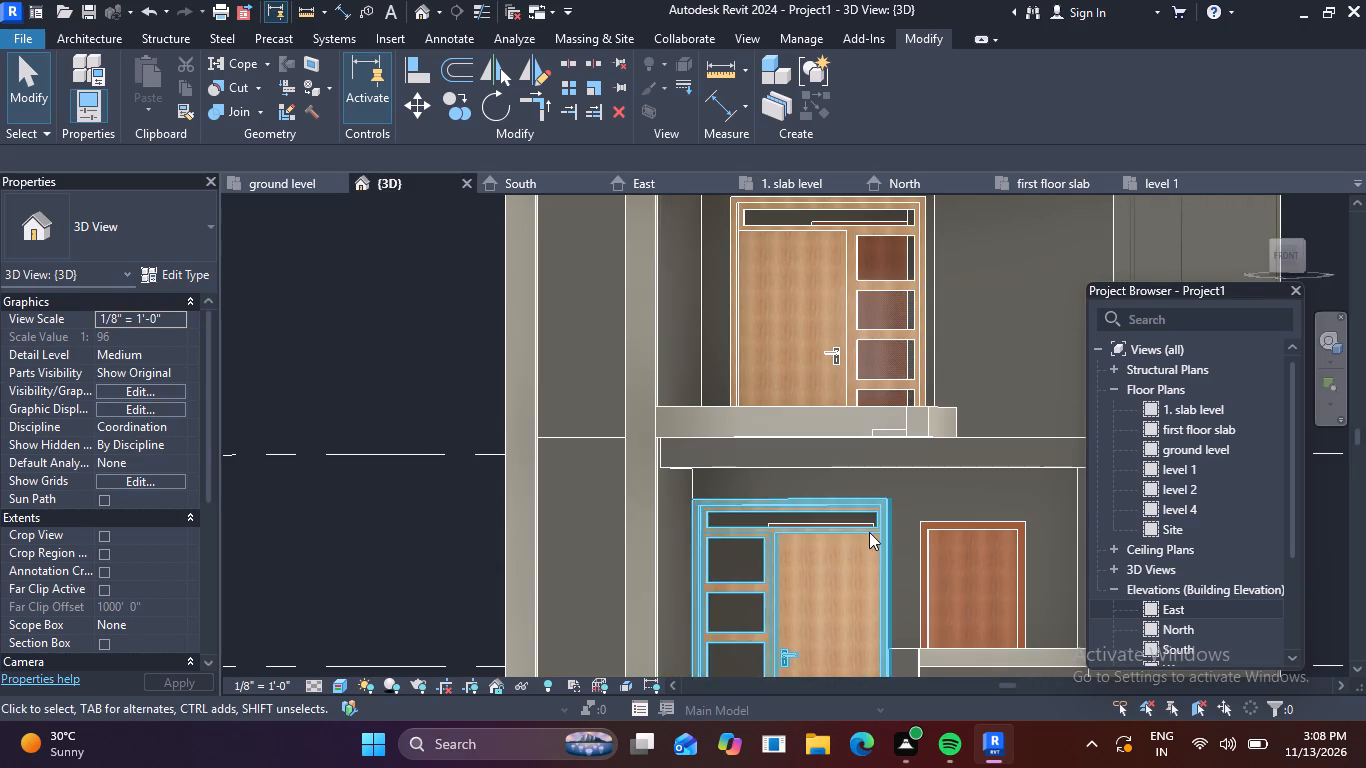
pyautogui.keyDown('shift'); pyautogui.moveTo(864, 532); pyautogui.dragTo(641, 528, button='middle'); pyautogui.keyUp('shift')
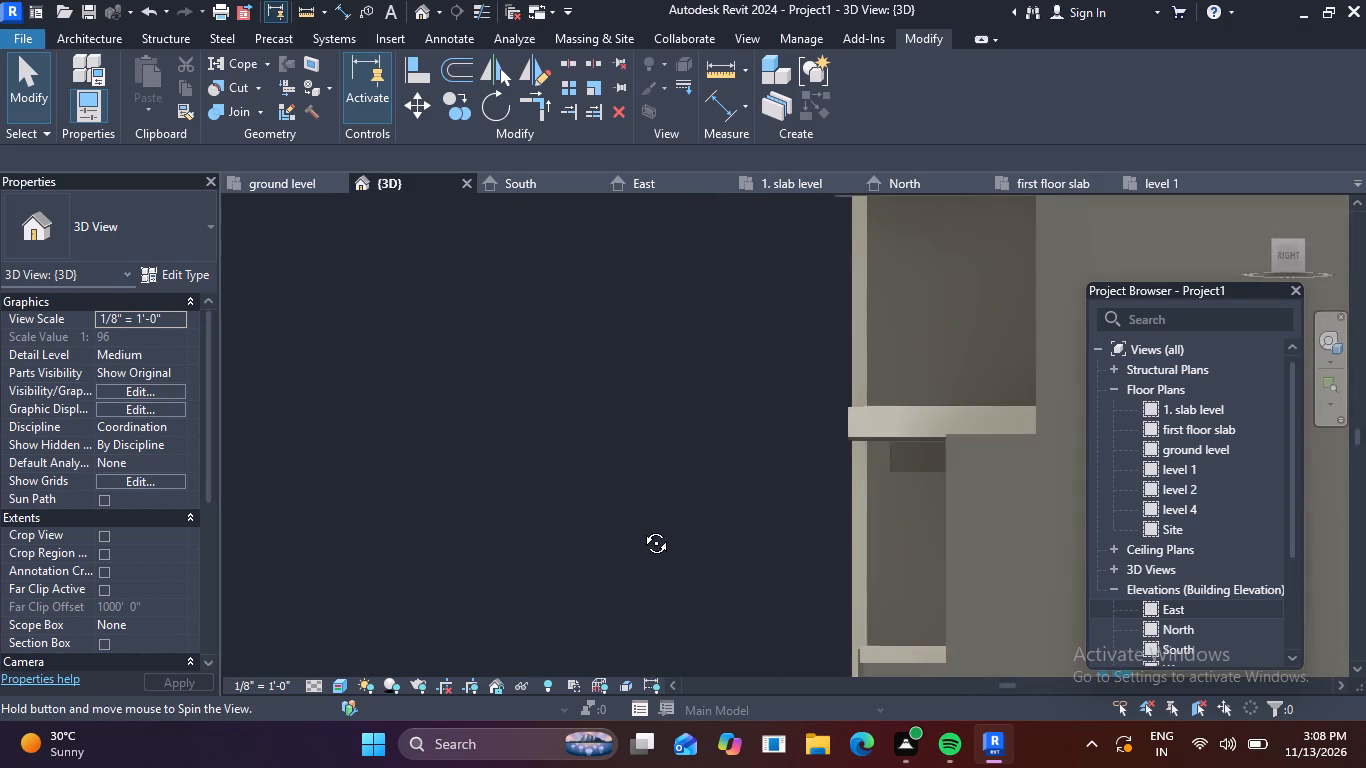
pyautogui.keyDown('shift'); pyautogui.moveTo(641, 528); pyautogui.dragTo(639, 527, button='middle'); pyautogui.keyUp('shift')
pyautogui.moveTo(955, 438); pyautogui.dragTo(887, 434, button='middle')
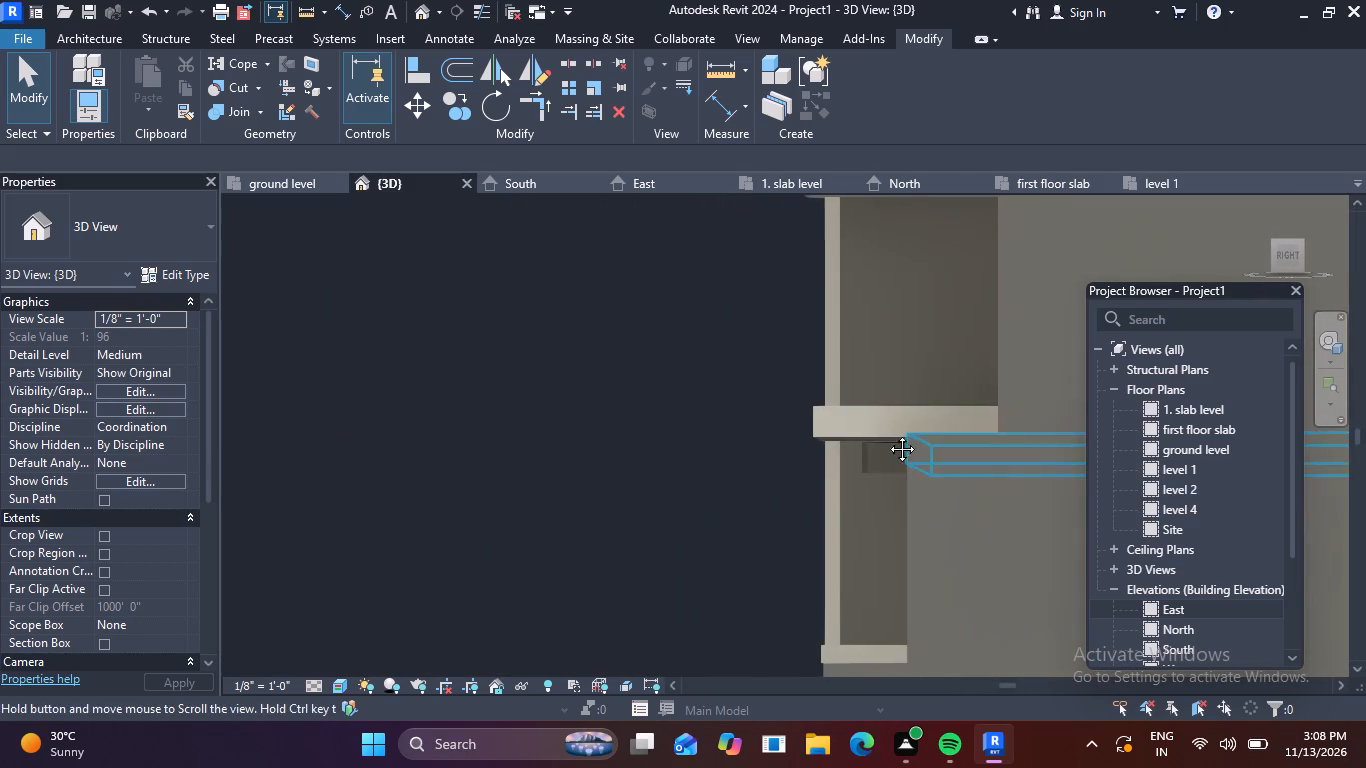
pyautogui.moveTo(887, 434); pyautogui.dragTo(747, 424, button='middle')
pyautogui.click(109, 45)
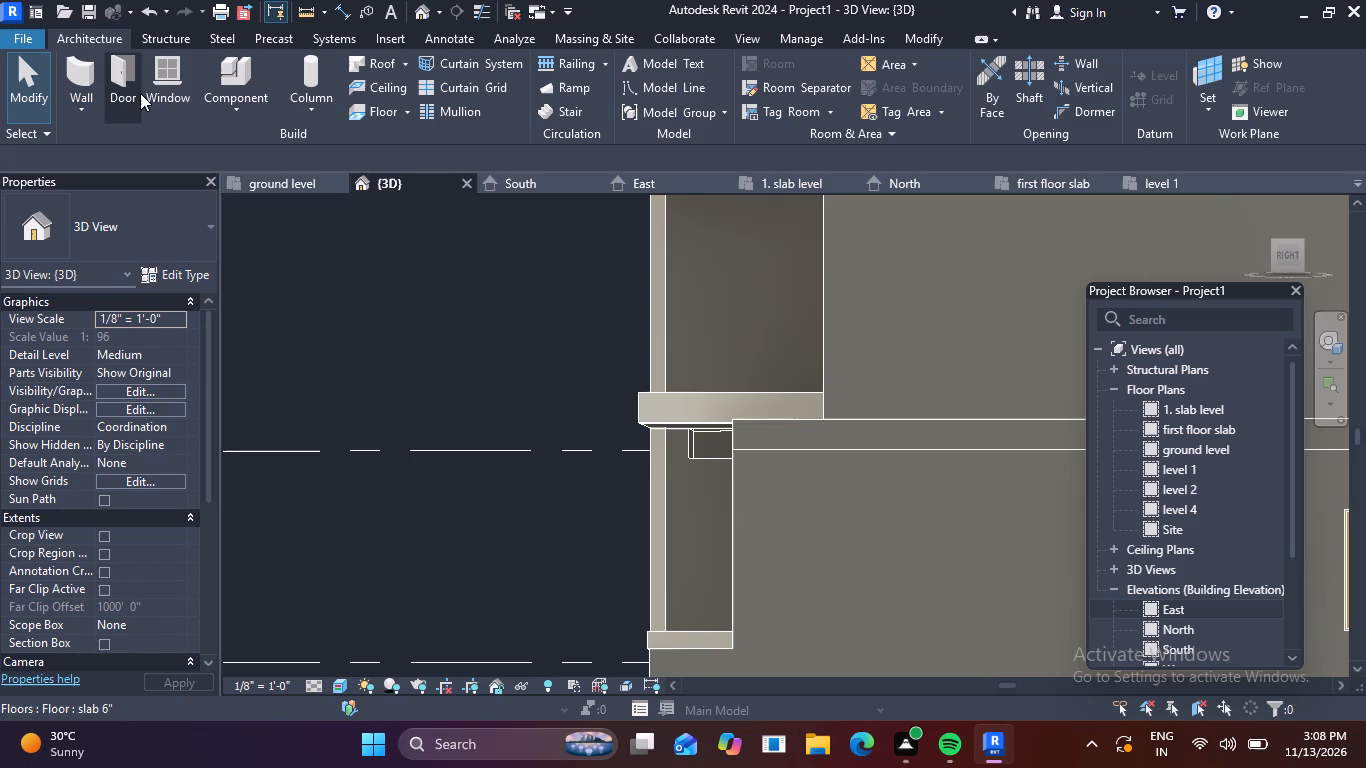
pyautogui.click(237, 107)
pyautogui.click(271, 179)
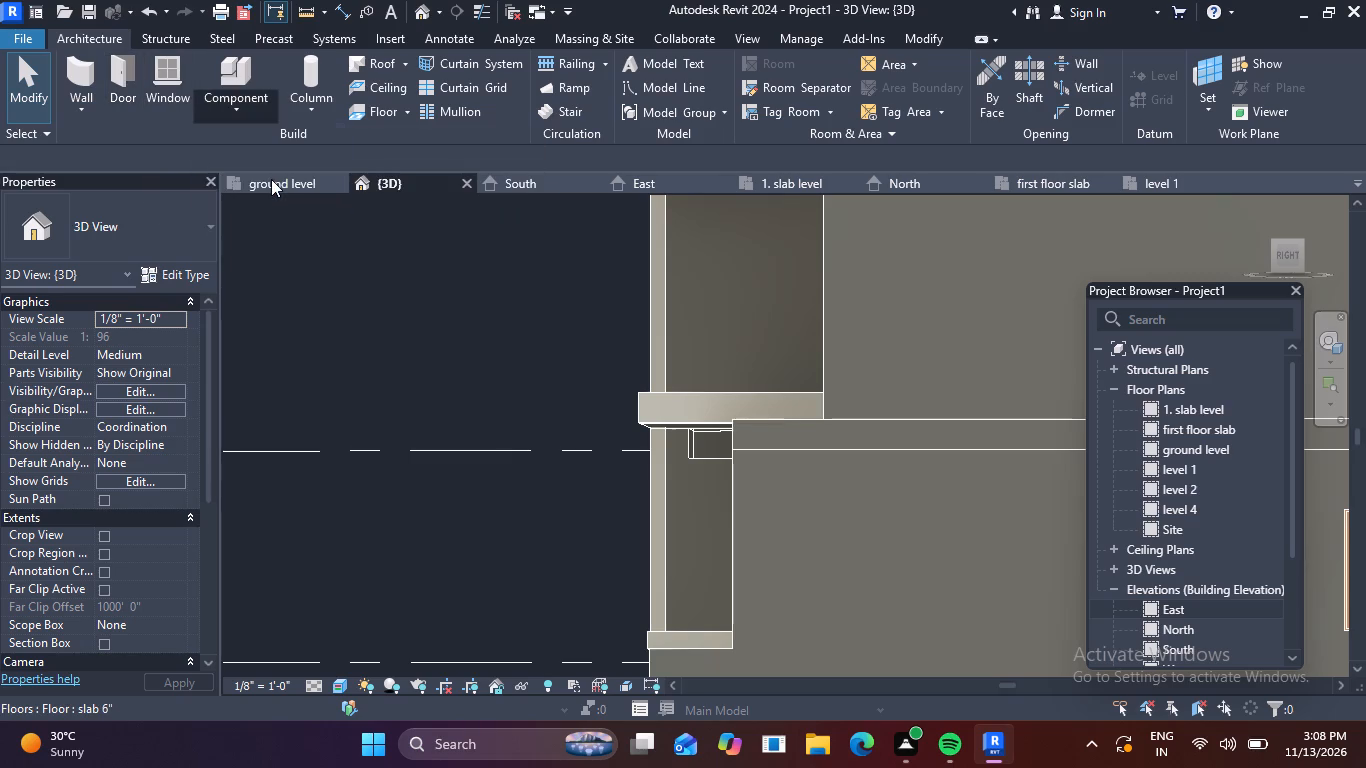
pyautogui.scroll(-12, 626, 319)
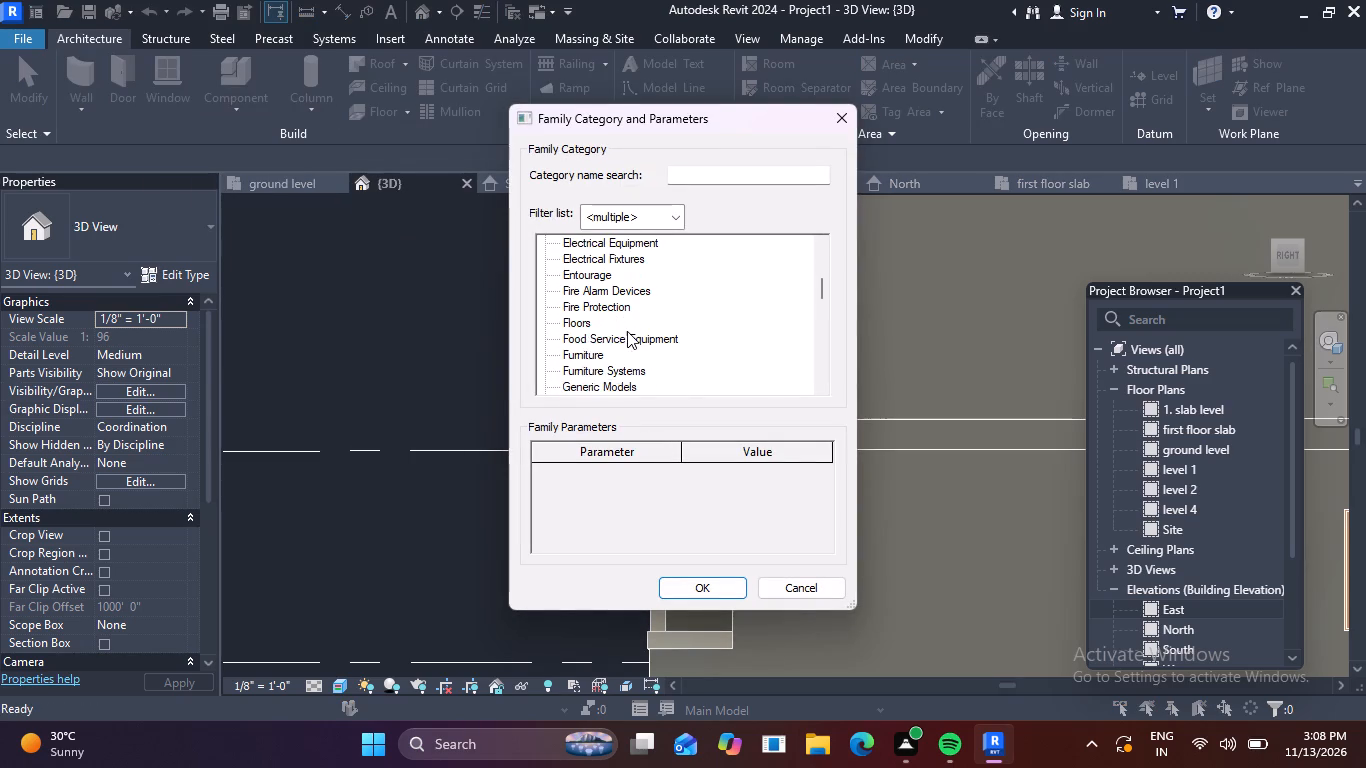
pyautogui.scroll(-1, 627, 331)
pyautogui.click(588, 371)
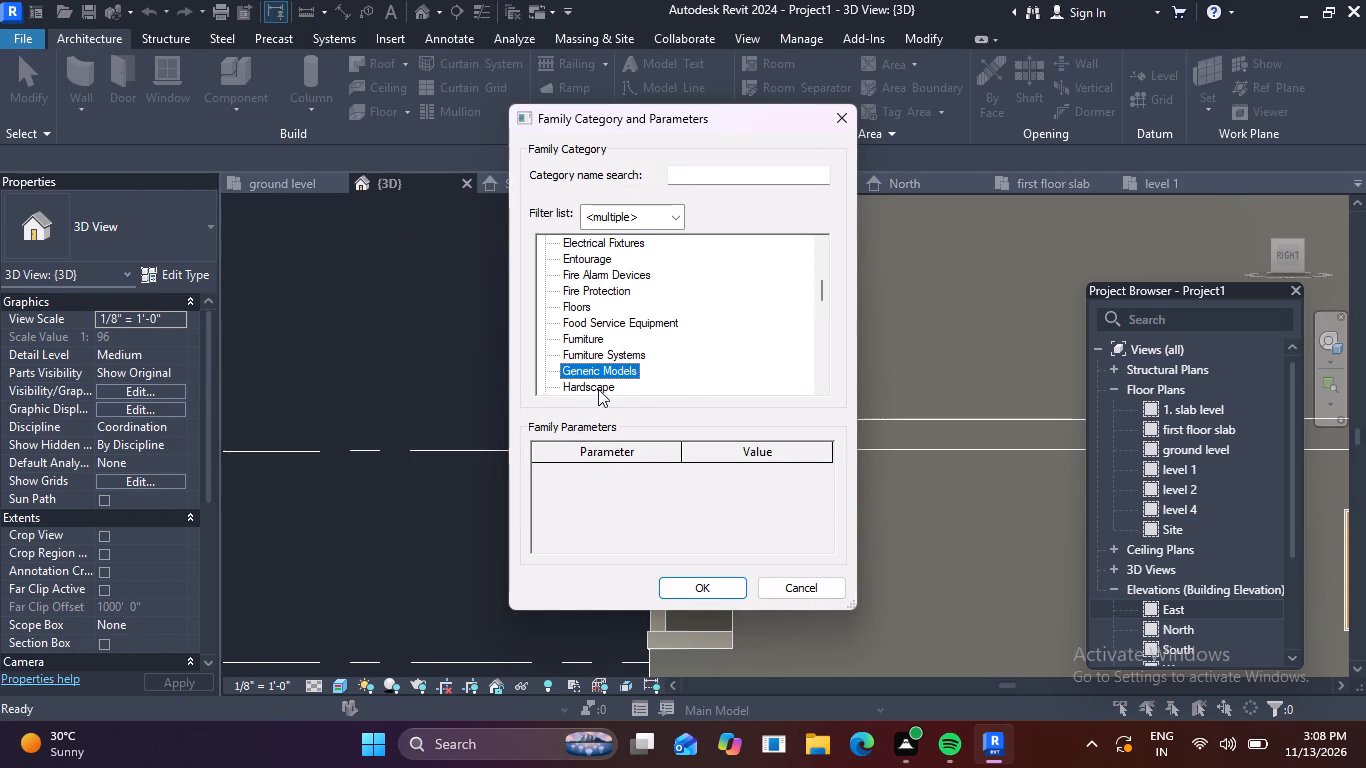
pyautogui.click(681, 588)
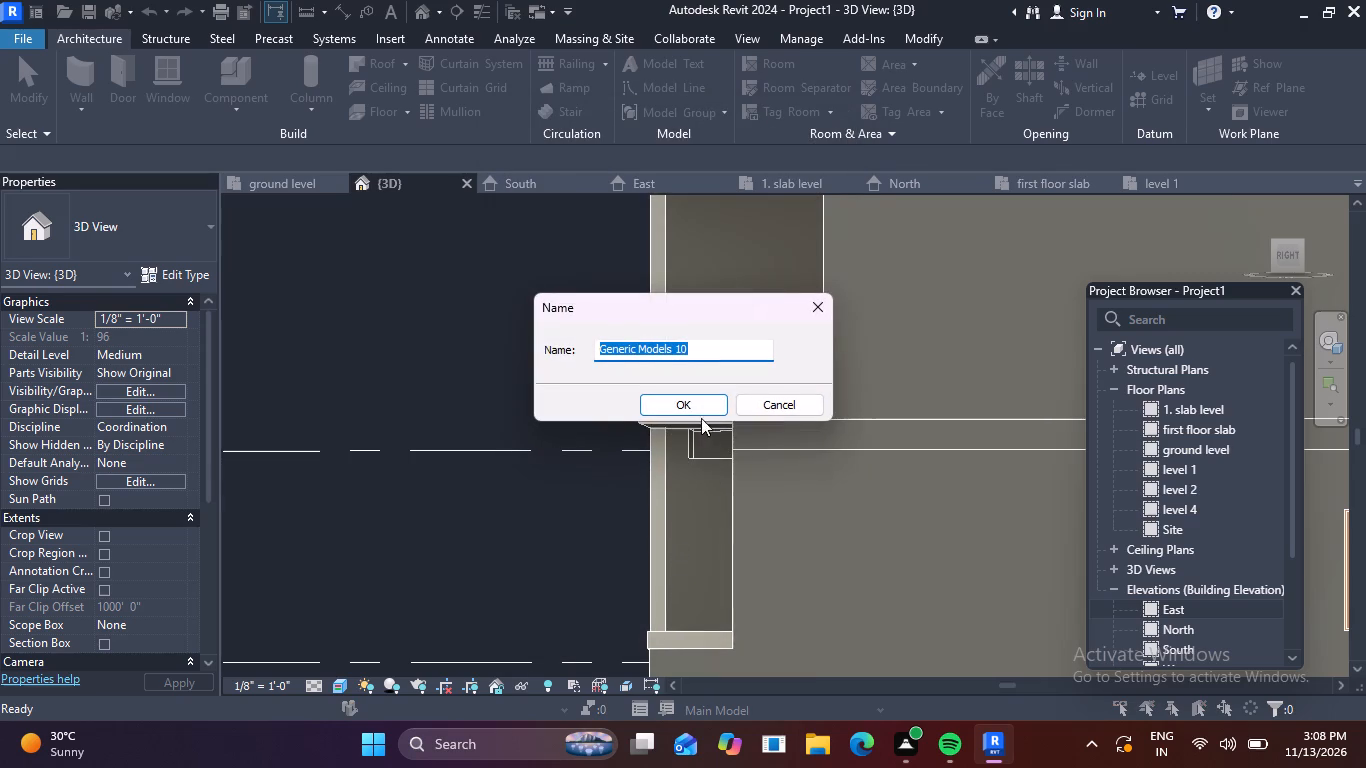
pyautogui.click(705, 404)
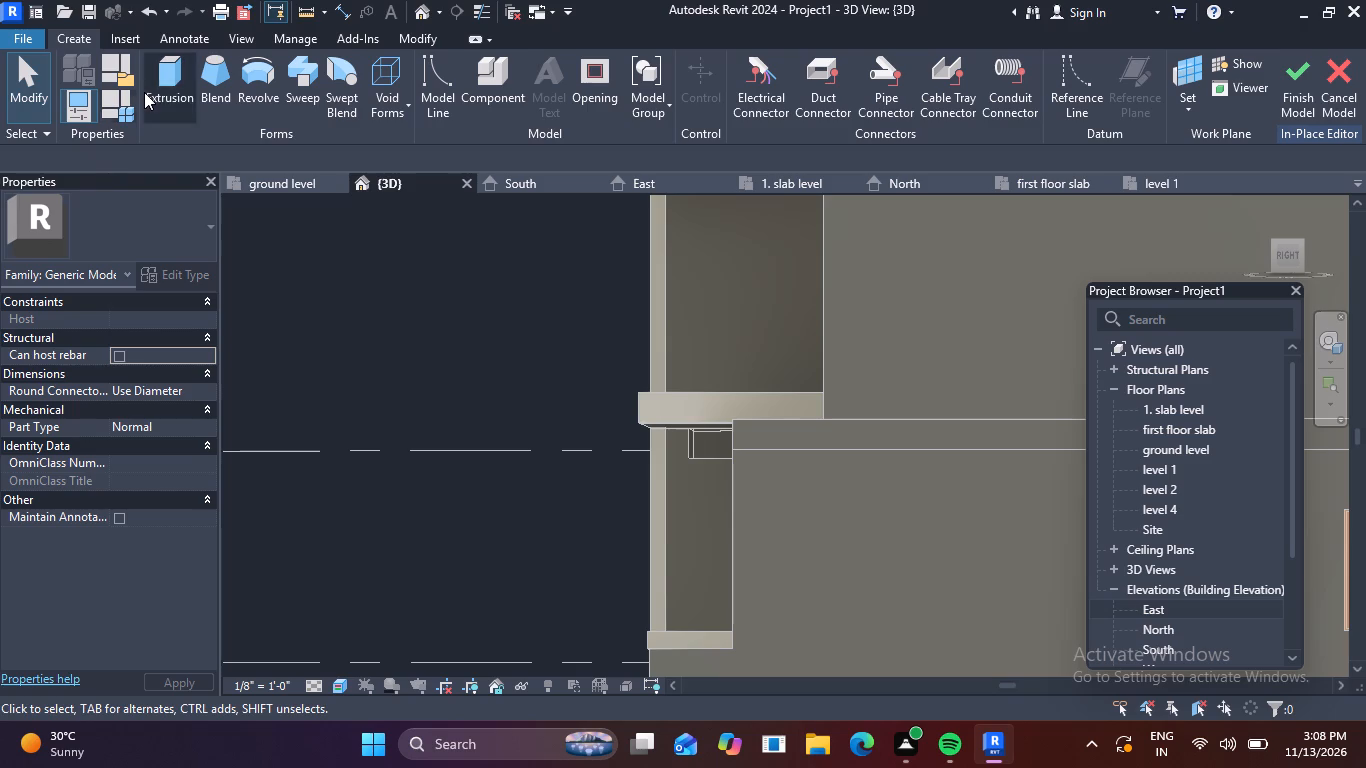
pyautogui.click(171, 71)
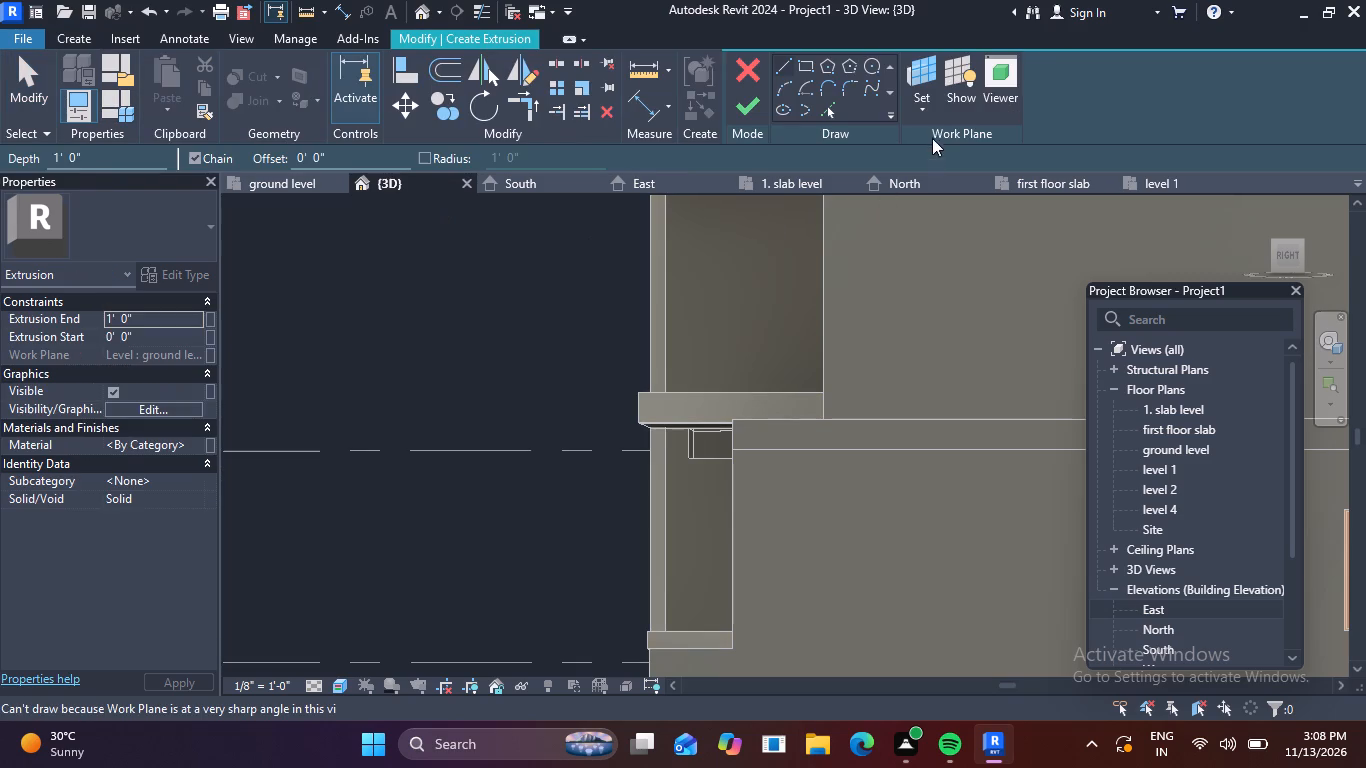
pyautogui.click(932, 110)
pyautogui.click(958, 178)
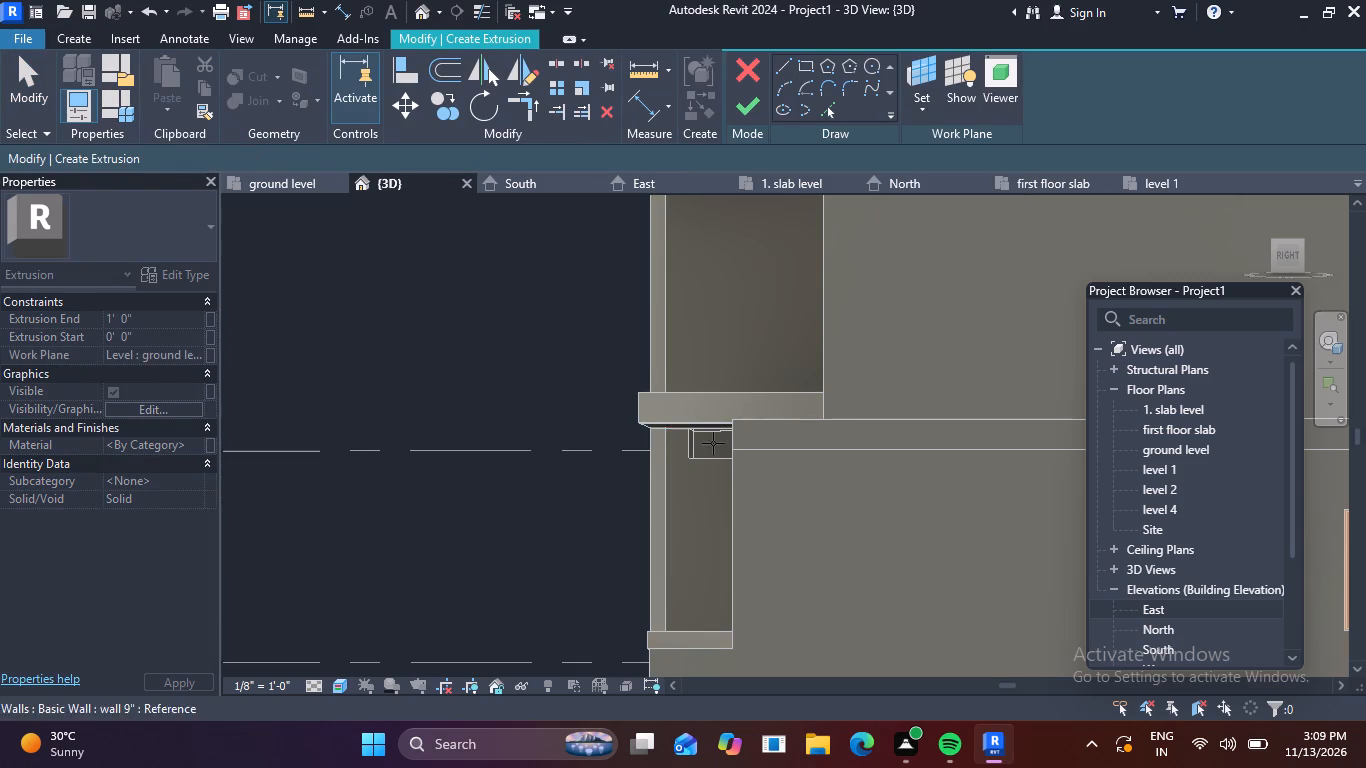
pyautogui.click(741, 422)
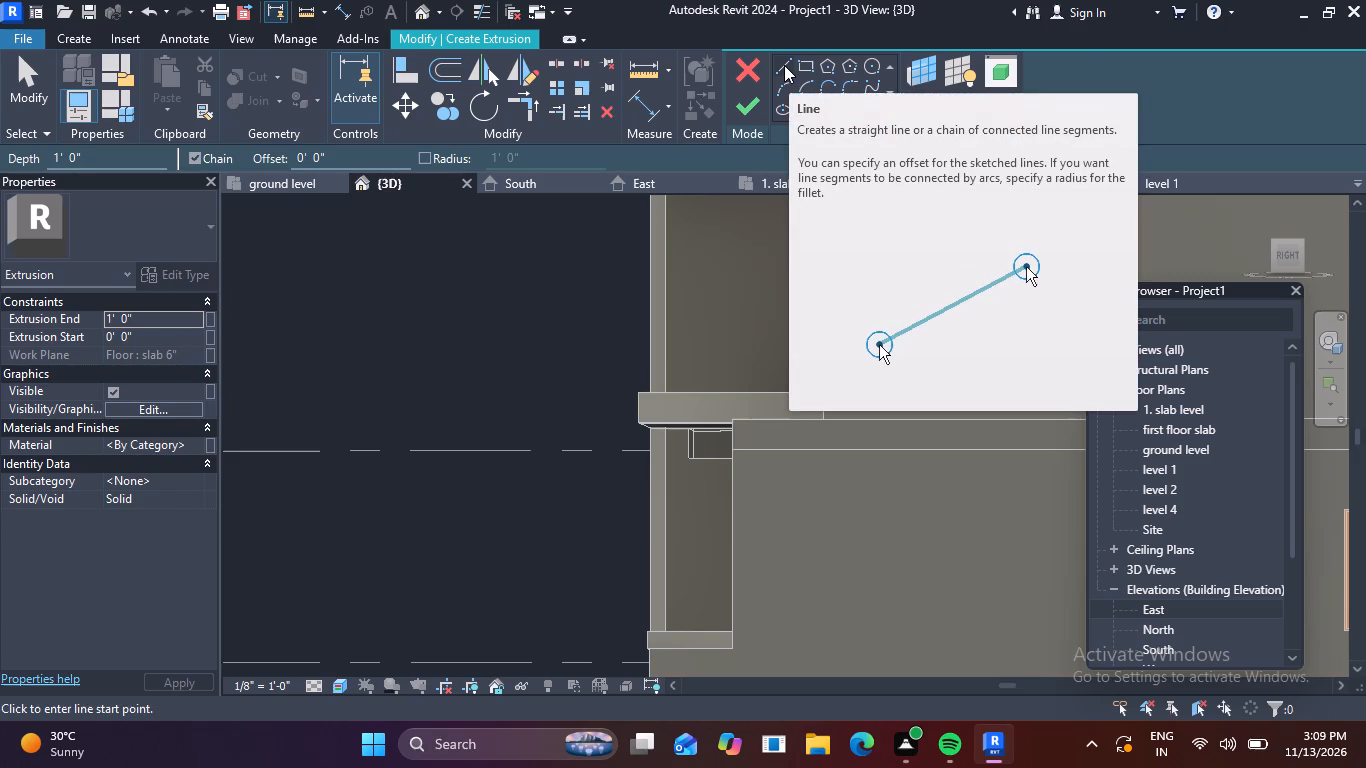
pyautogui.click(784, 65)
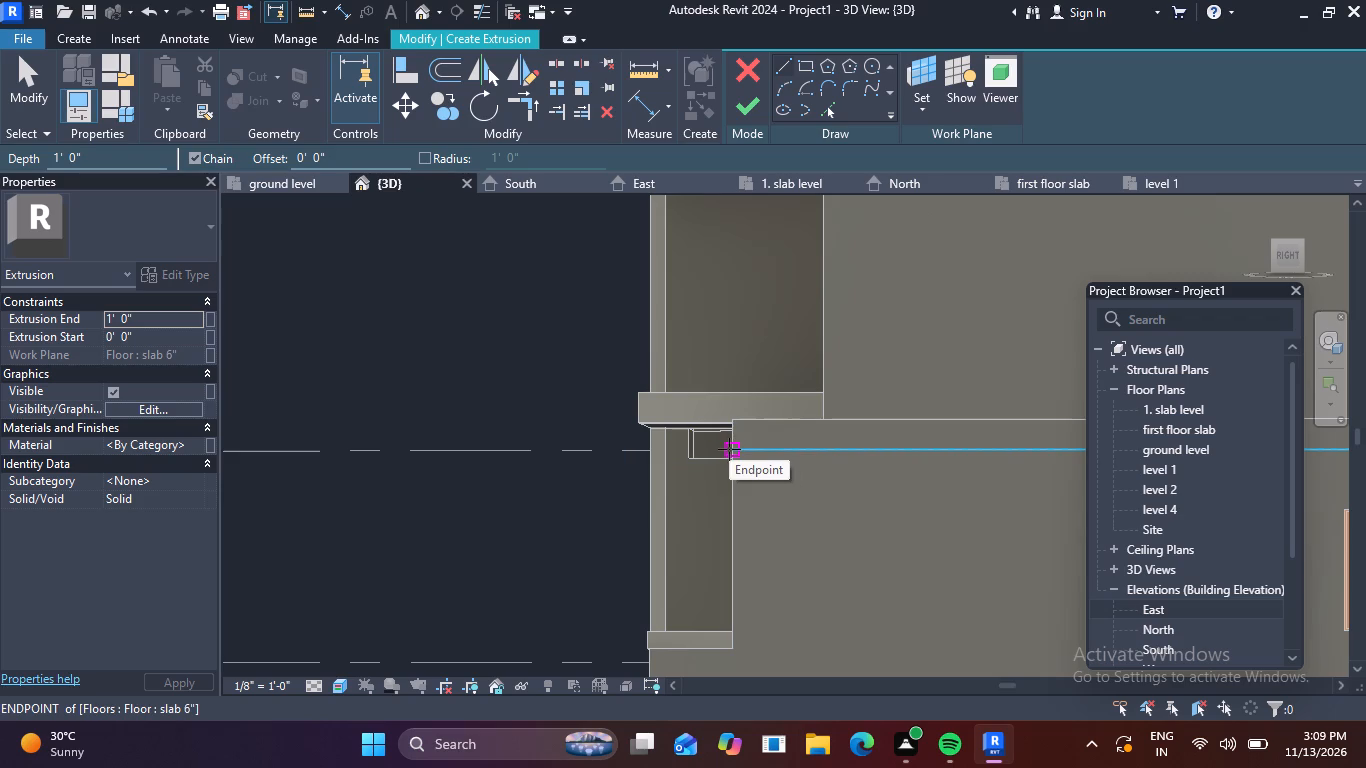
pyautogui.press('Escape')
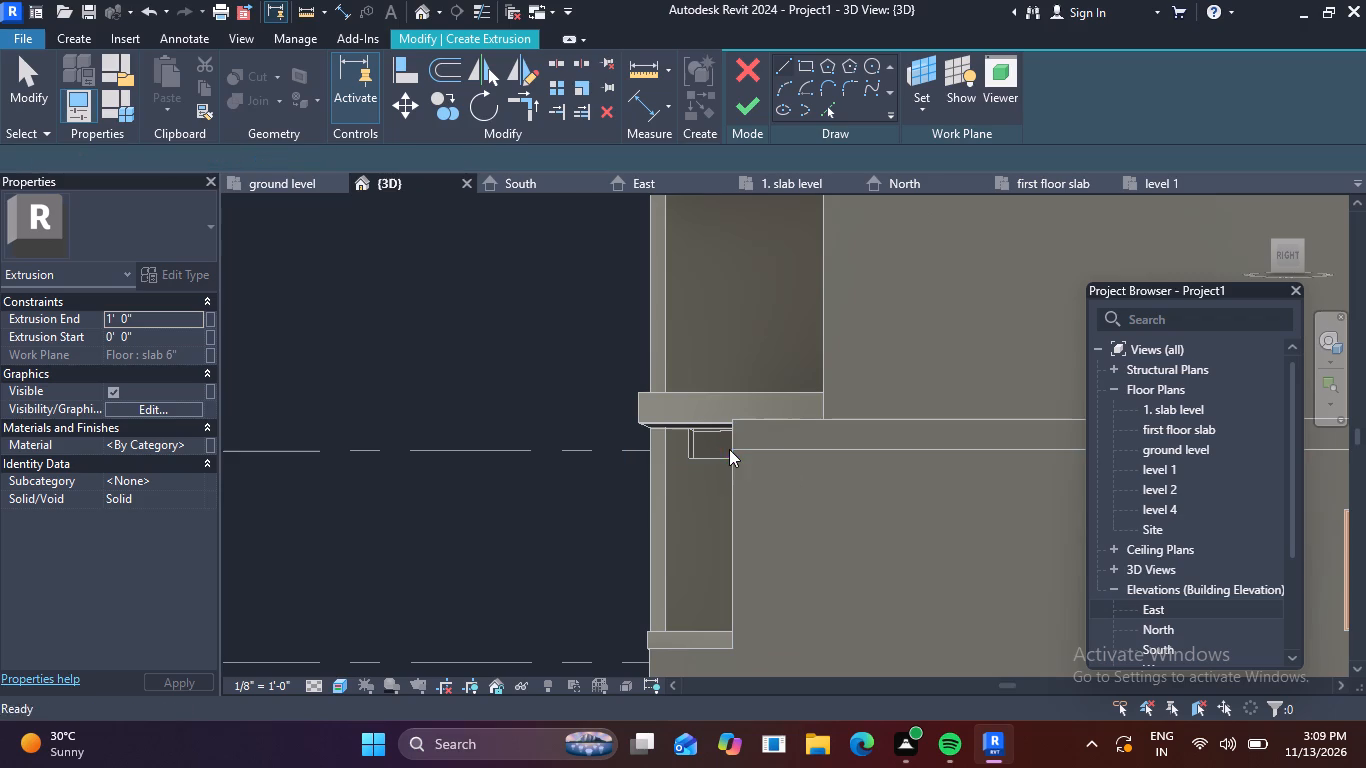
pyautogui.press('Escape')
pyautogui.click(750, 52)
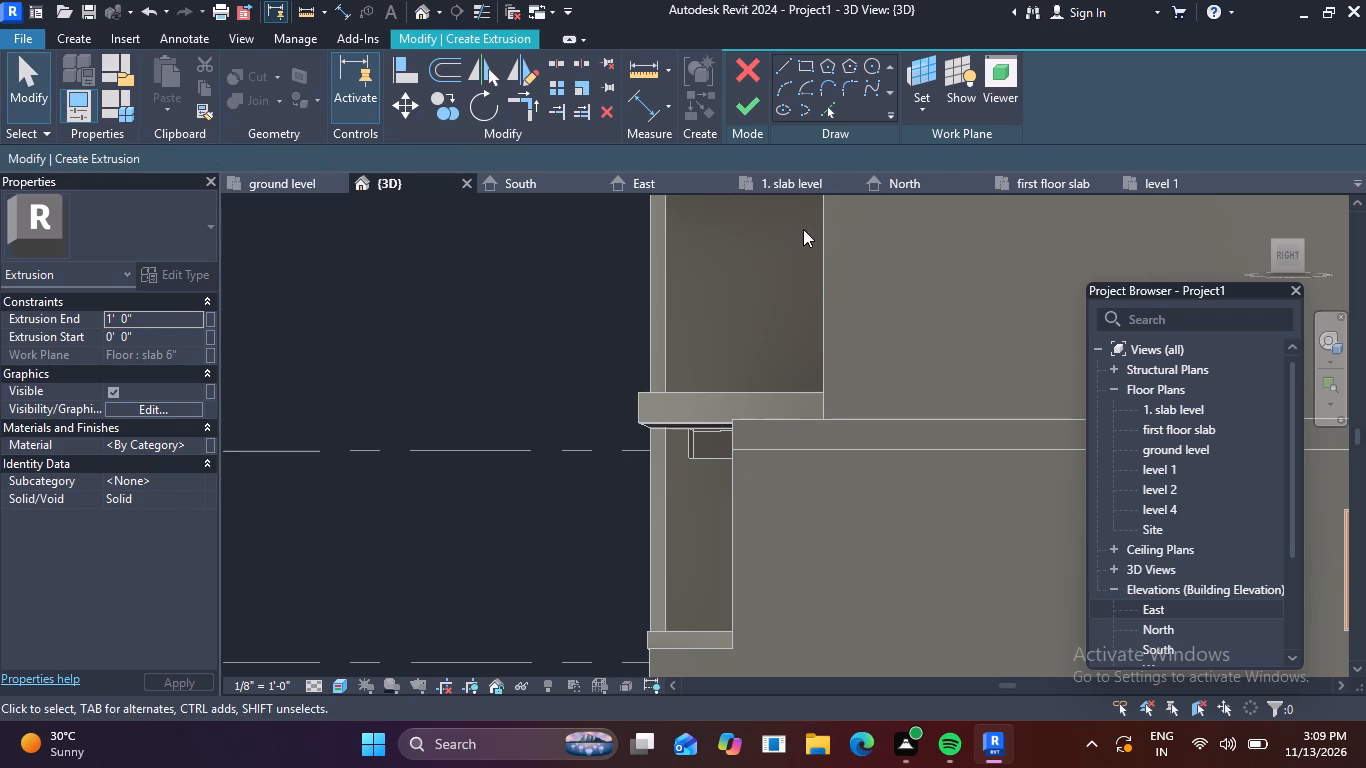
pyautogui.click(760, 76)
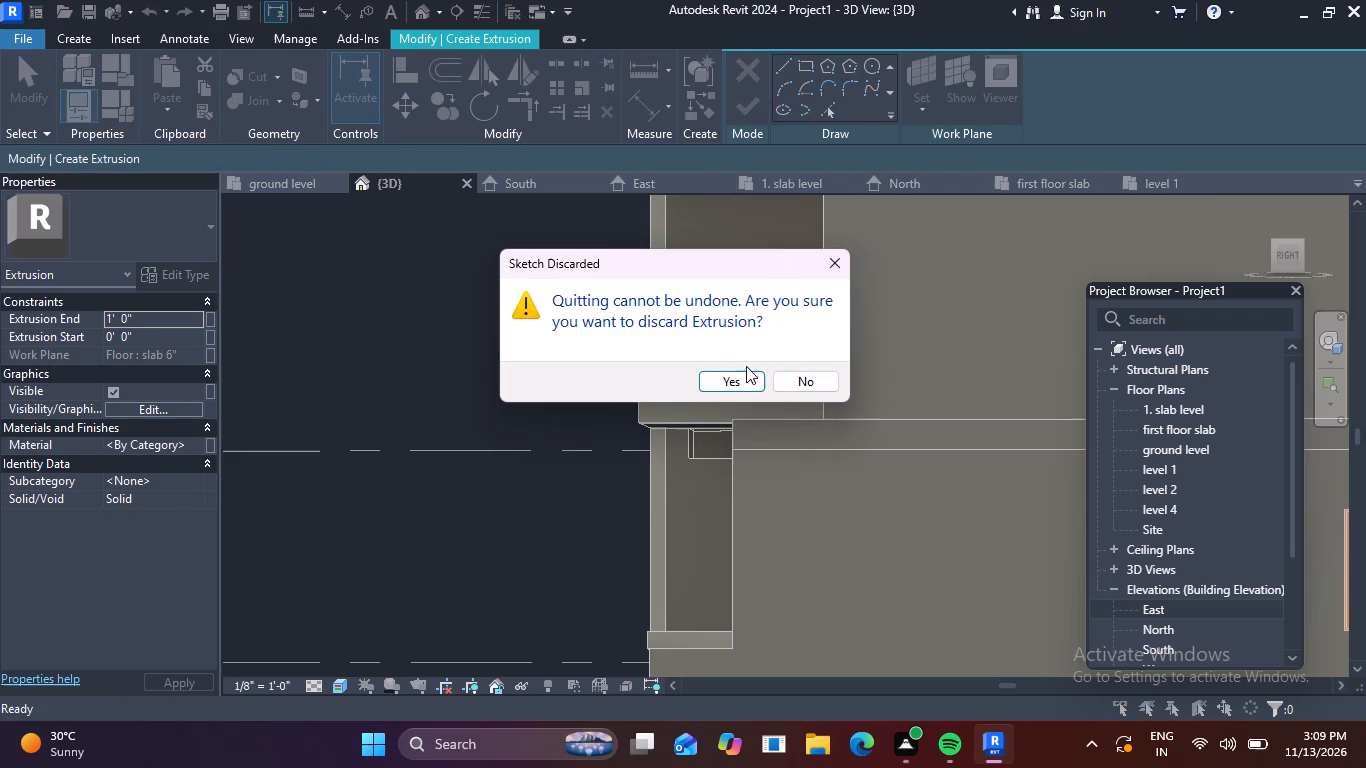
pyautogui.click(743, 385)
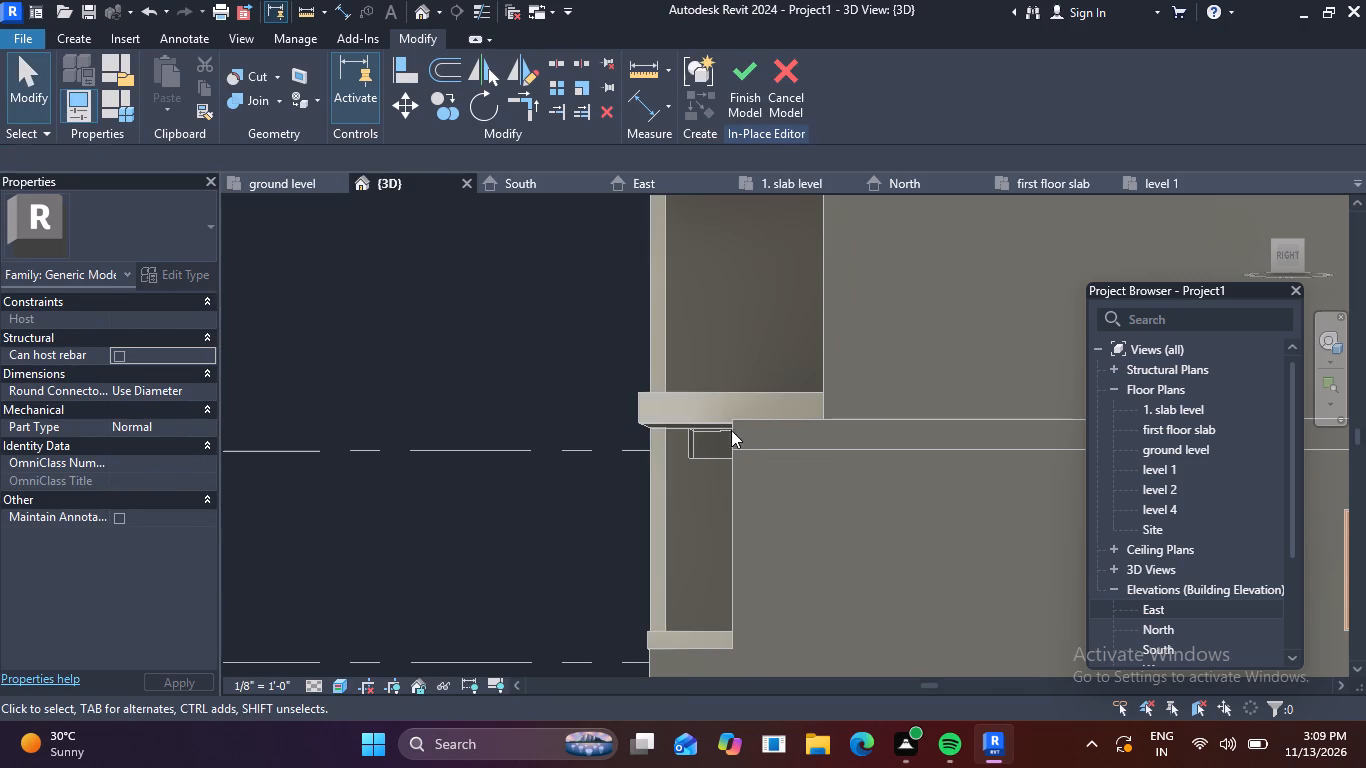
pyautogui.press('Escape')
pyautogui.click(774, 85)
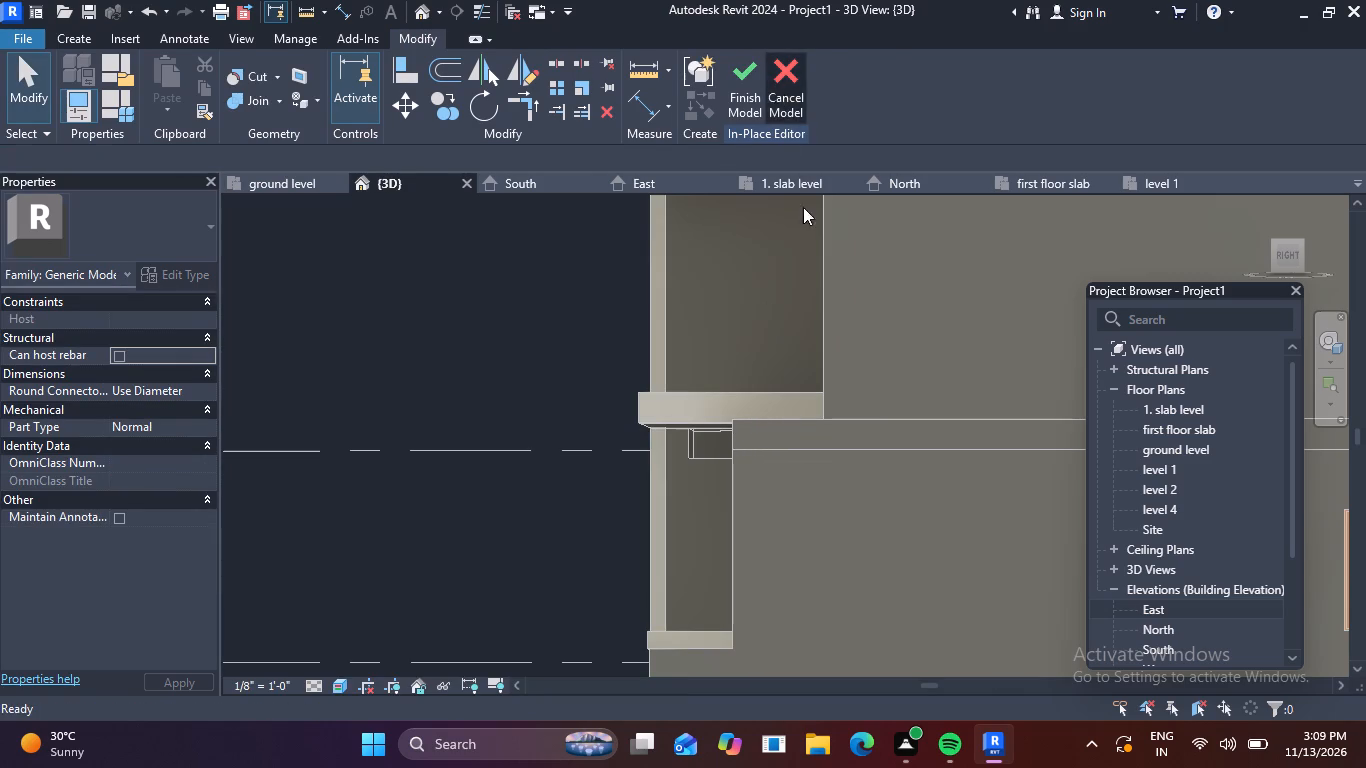
# Move the slab 6" floor of 1. slab level slightly outward below the front balcony, with a height offset of about 0' 1 75/128".
pyautogui.click(778, 424)
pyautogui.scroll(-6, 780, 423)
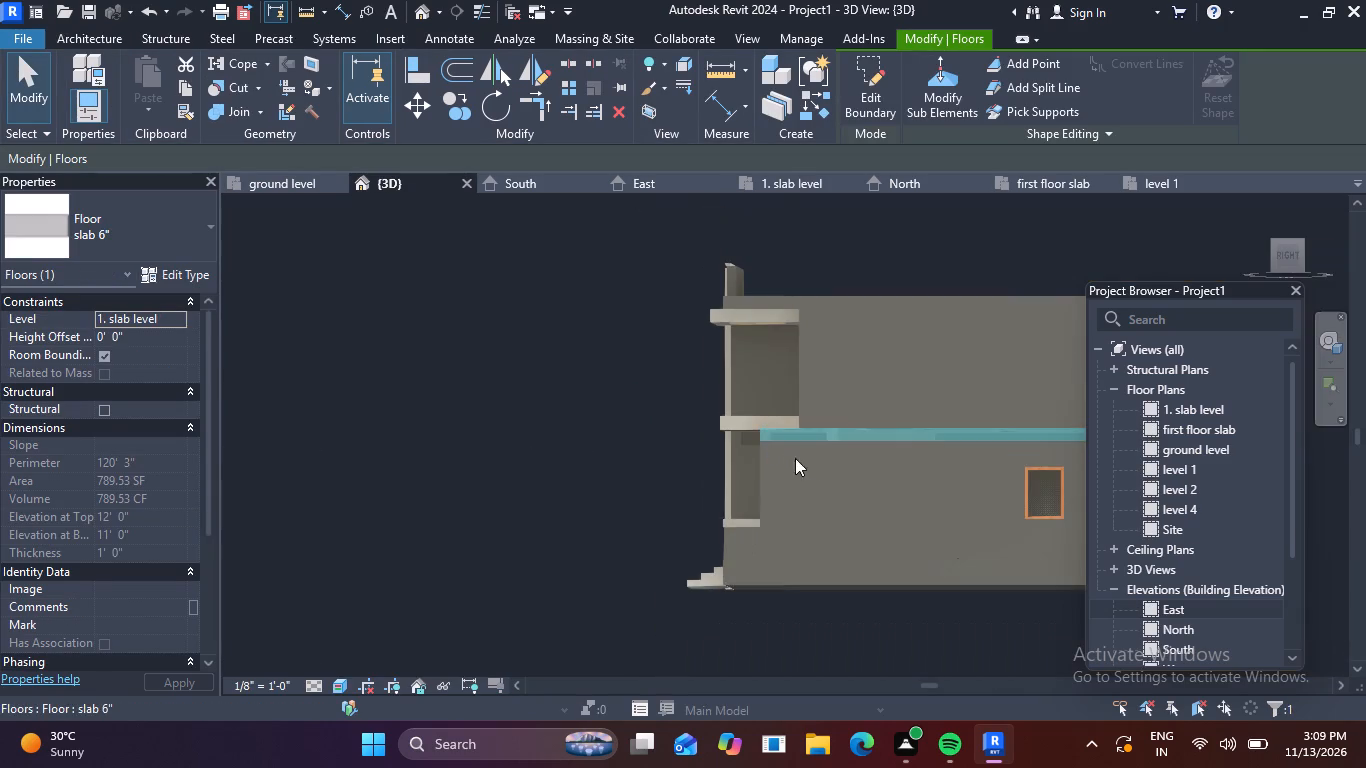
pyautogui.moveTo(795, 479); pyautogui.dragTo(496, 493, button='middle')
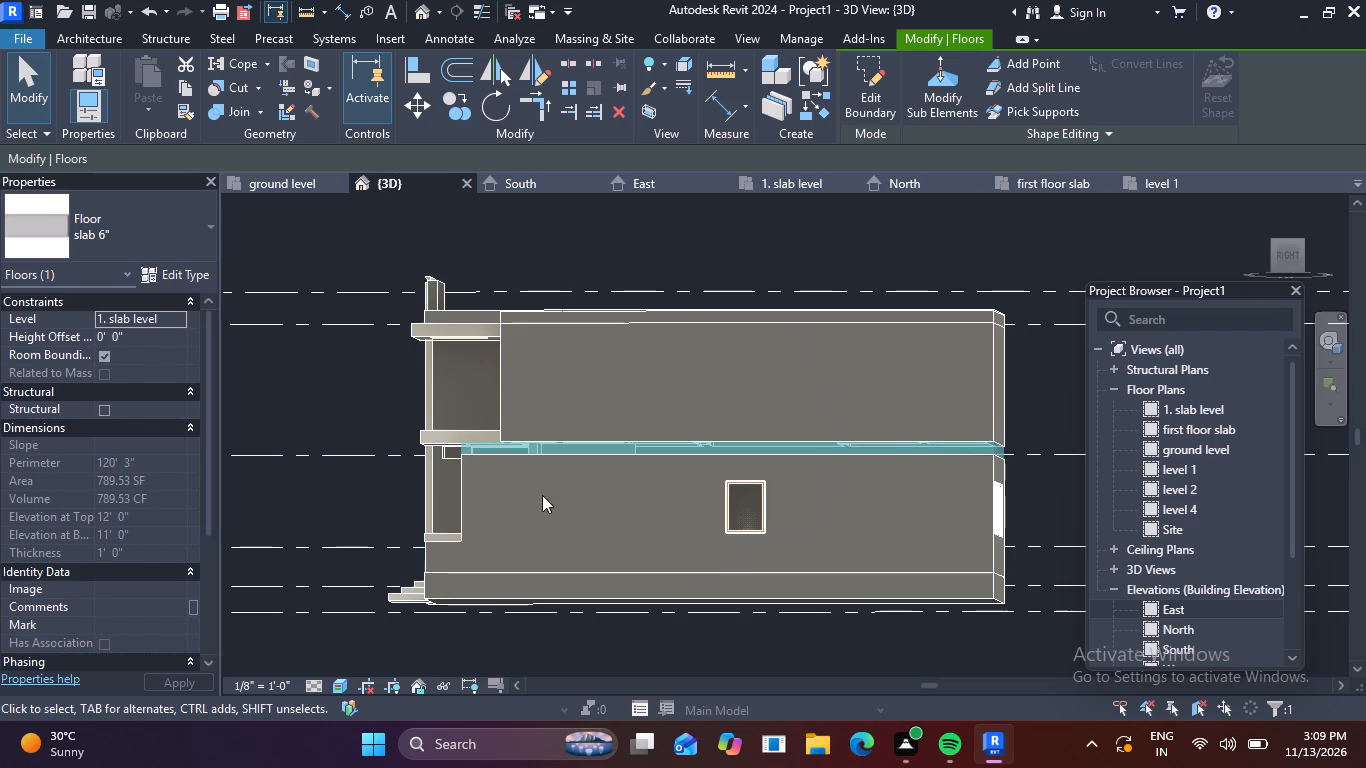
pyautogui.scroll(5, 1004, 450)
pyautogui.scroll(-4, 665, 469)
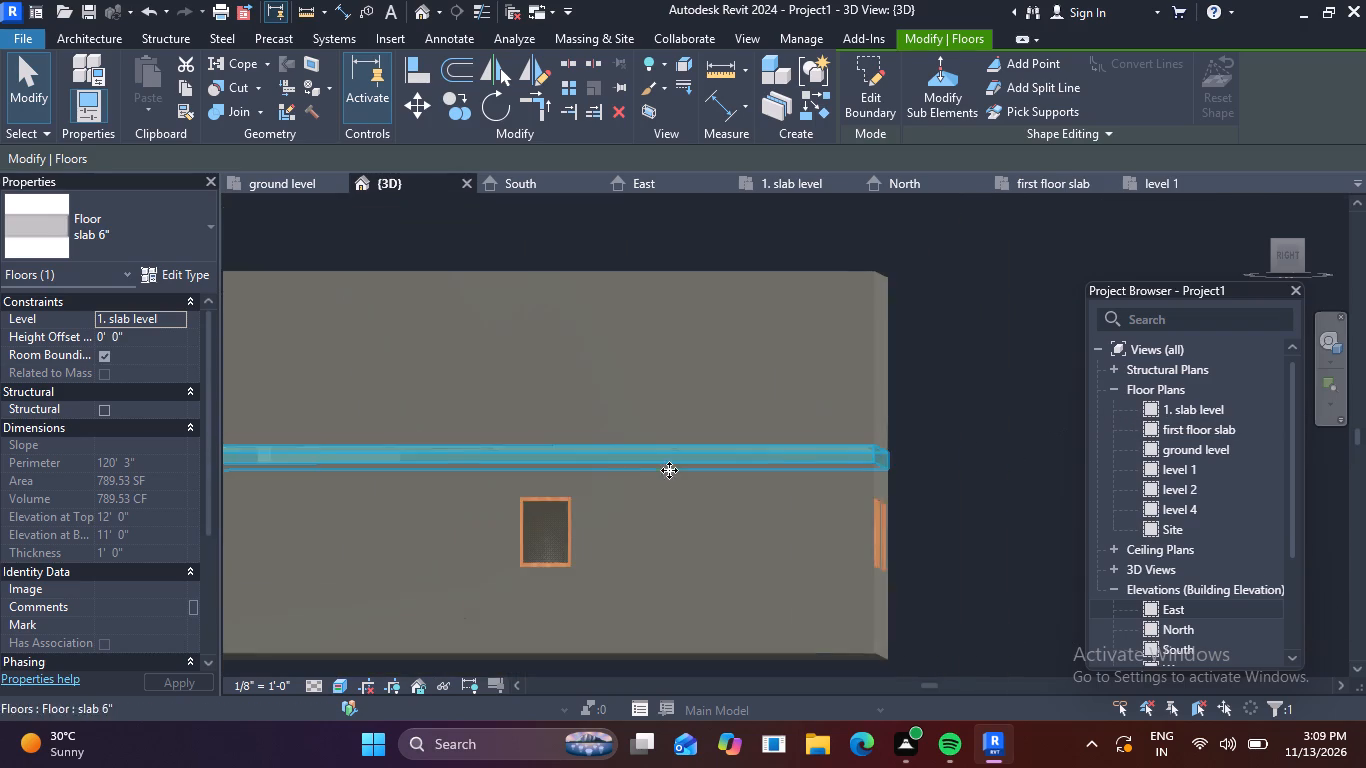
pyautogui.moveTo(658, 521); pyautogui.dragTo(855, 553, button='middle')
pyautogui.scroll(6, 426, 485)
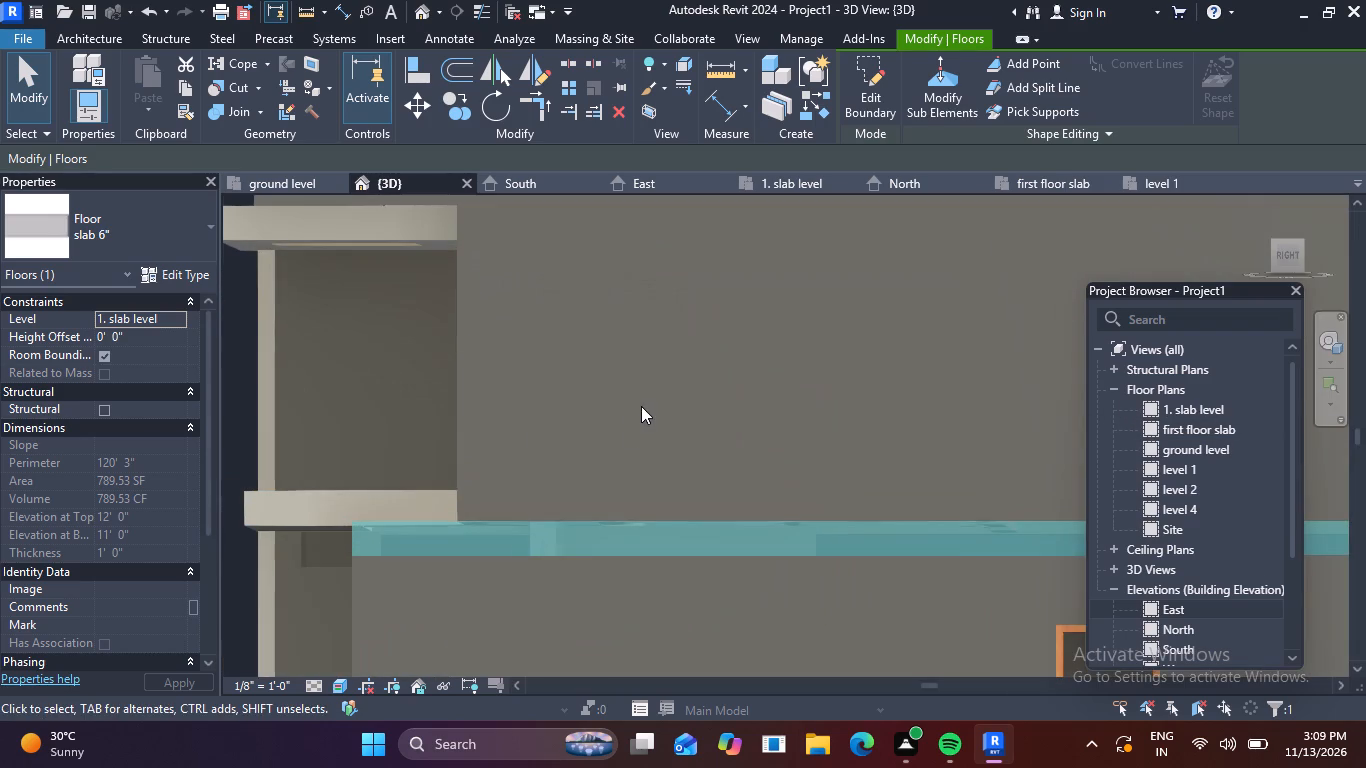
pyautogui.scroll(4, 375, 516)
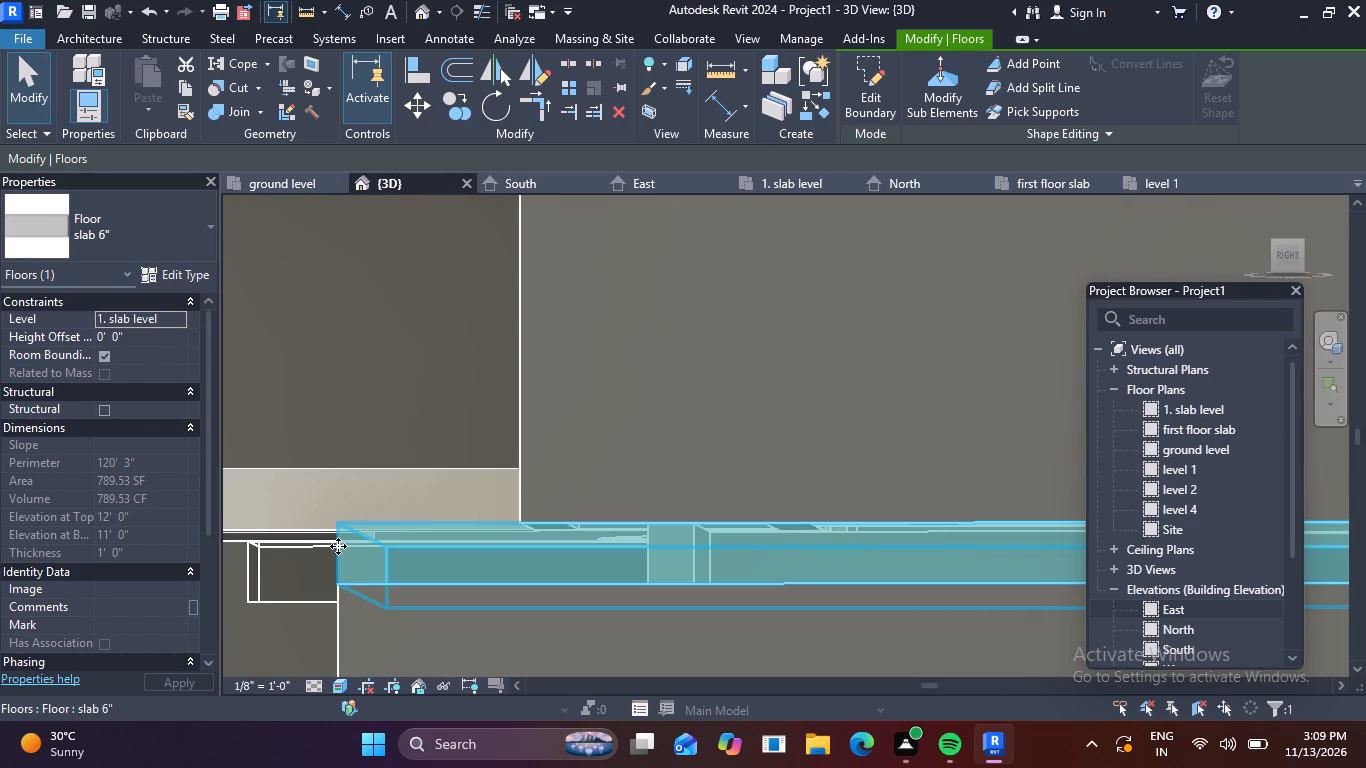
pyautogui.keyDown('shift'); pyautogui.moveTo(330, 606); pyautogui.dragTo(404, 618, button='middle'); pyautogui.keyUp('shift')
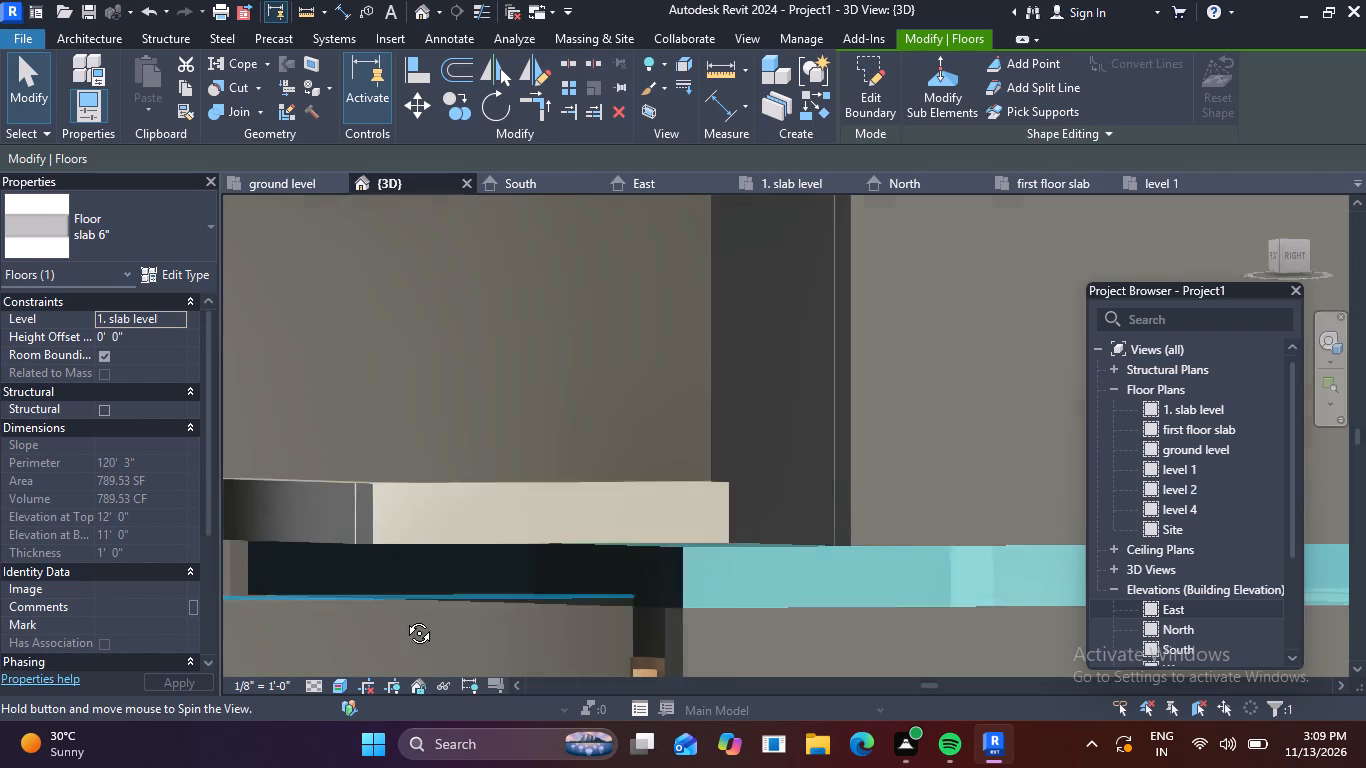
pyautogui.keyDown('shift'); pyautogui.moveTo(404, 618); pyautogui.dragTo(405, 618, button='middle'); pyautogui.keyUp('shift')
pyautogui.scroll(-4, 671, 583)
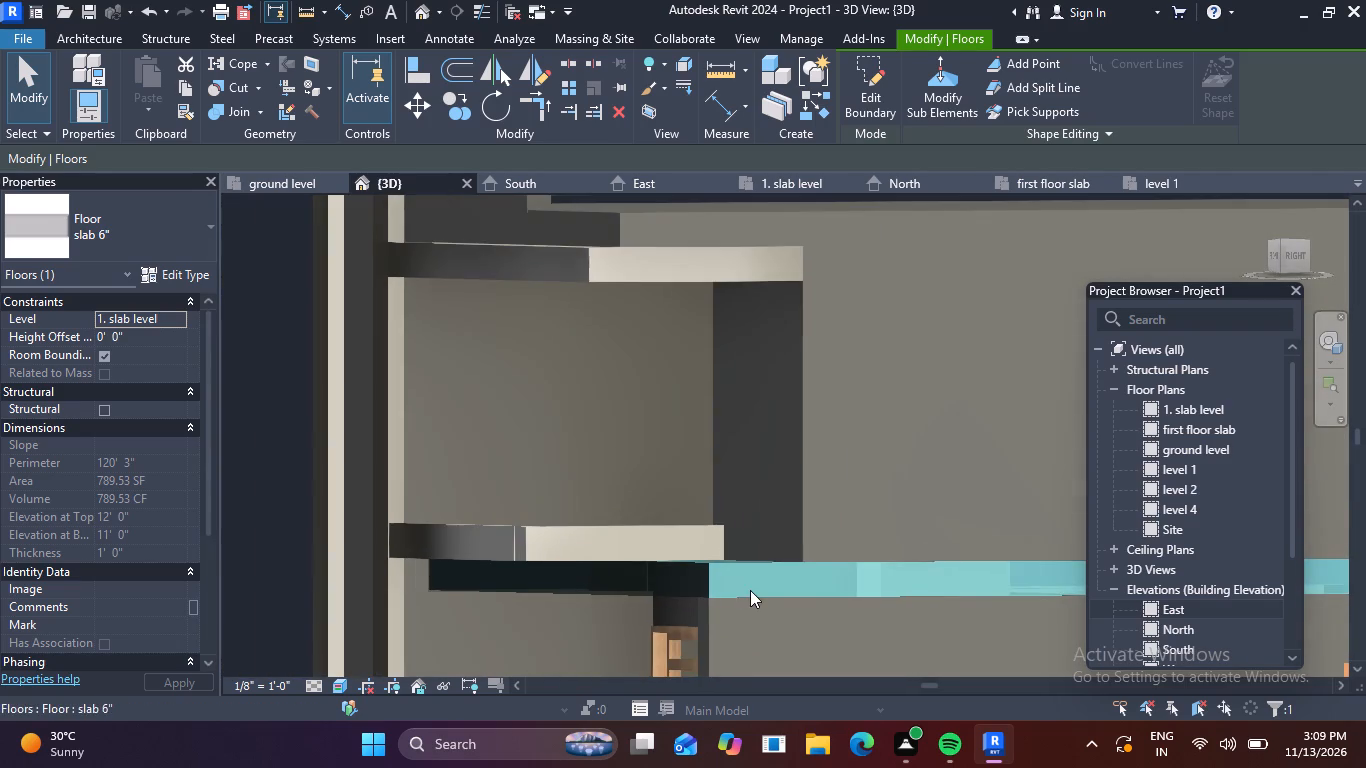
pyautogui.moveTo(750, 590); pyautogui.dragTo(700, 505, button='middle')
pyautogui.scroll(3, 654, 512)
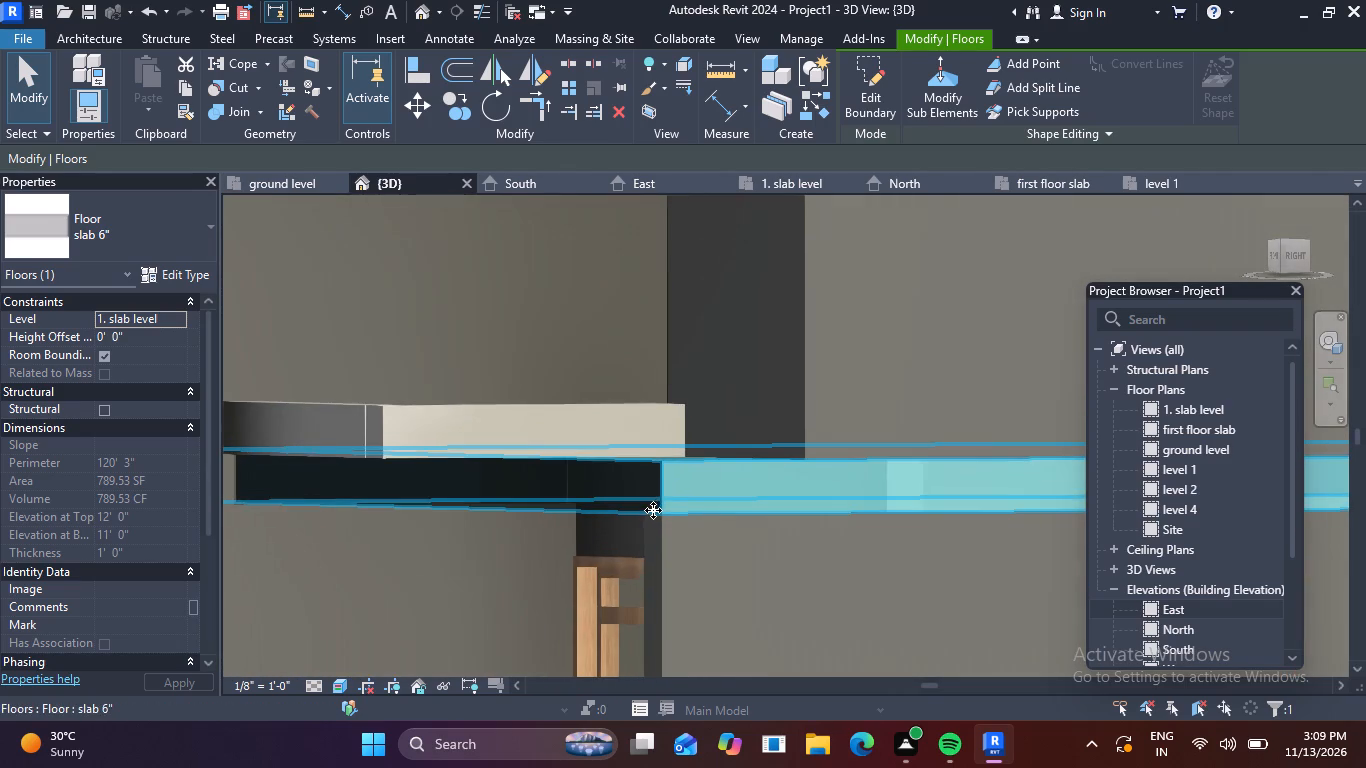
pyautogui.moveTo(659, 493); pyautogui.dragTo(695, 486)
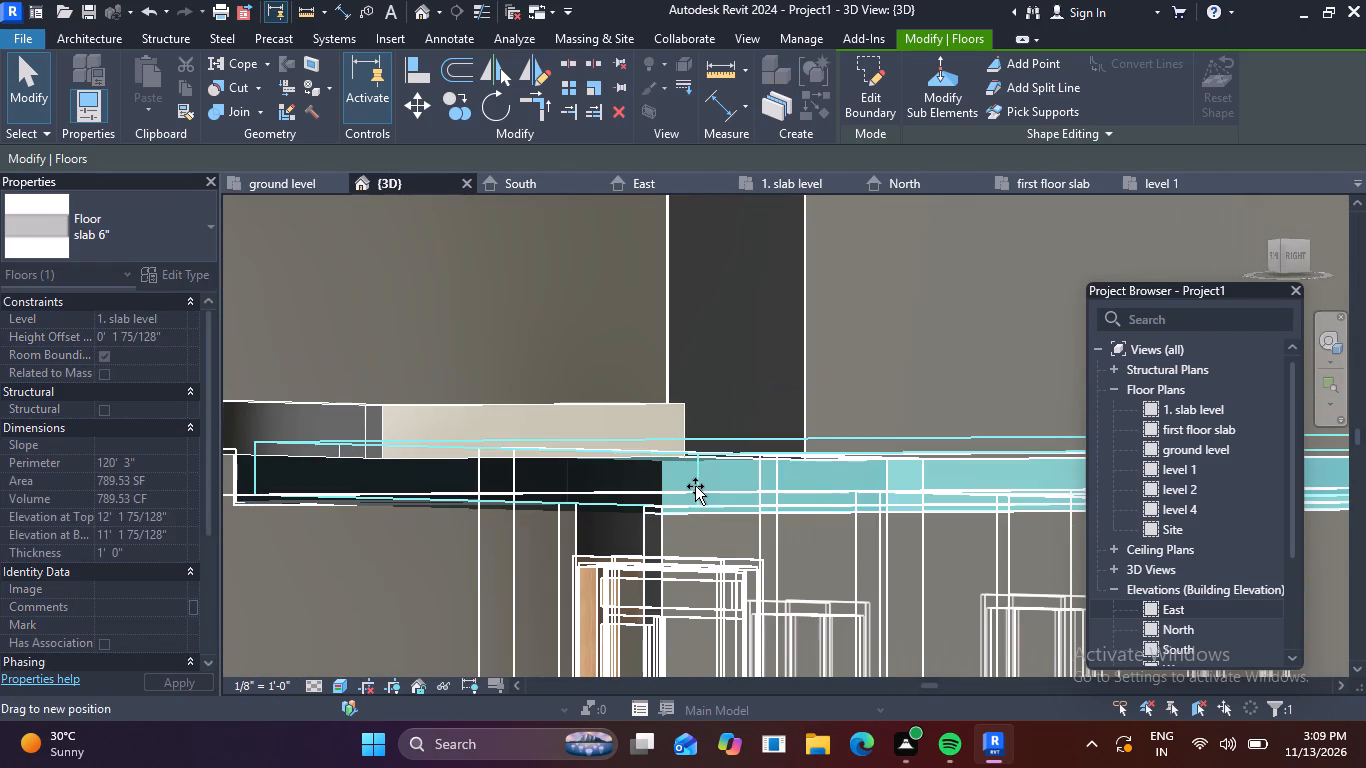
pyautogui.press('Escape')
pyautogui.scroll(-3, 624, 512)
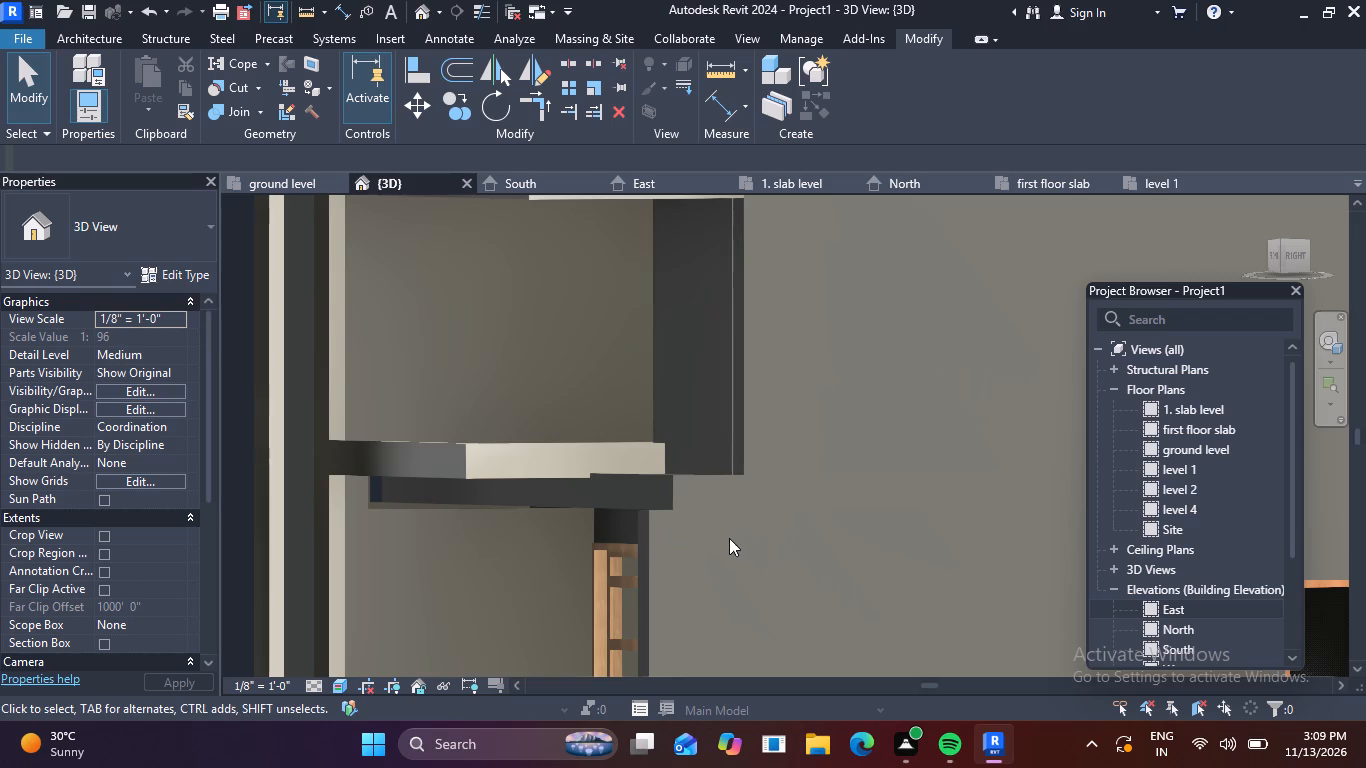
pyautogui.keyDown('shift'); pyautogui.moveTo(721, 557); pyautogui.dragTo(618, 561, button='middle'); pyautogui.keyUp('shift')
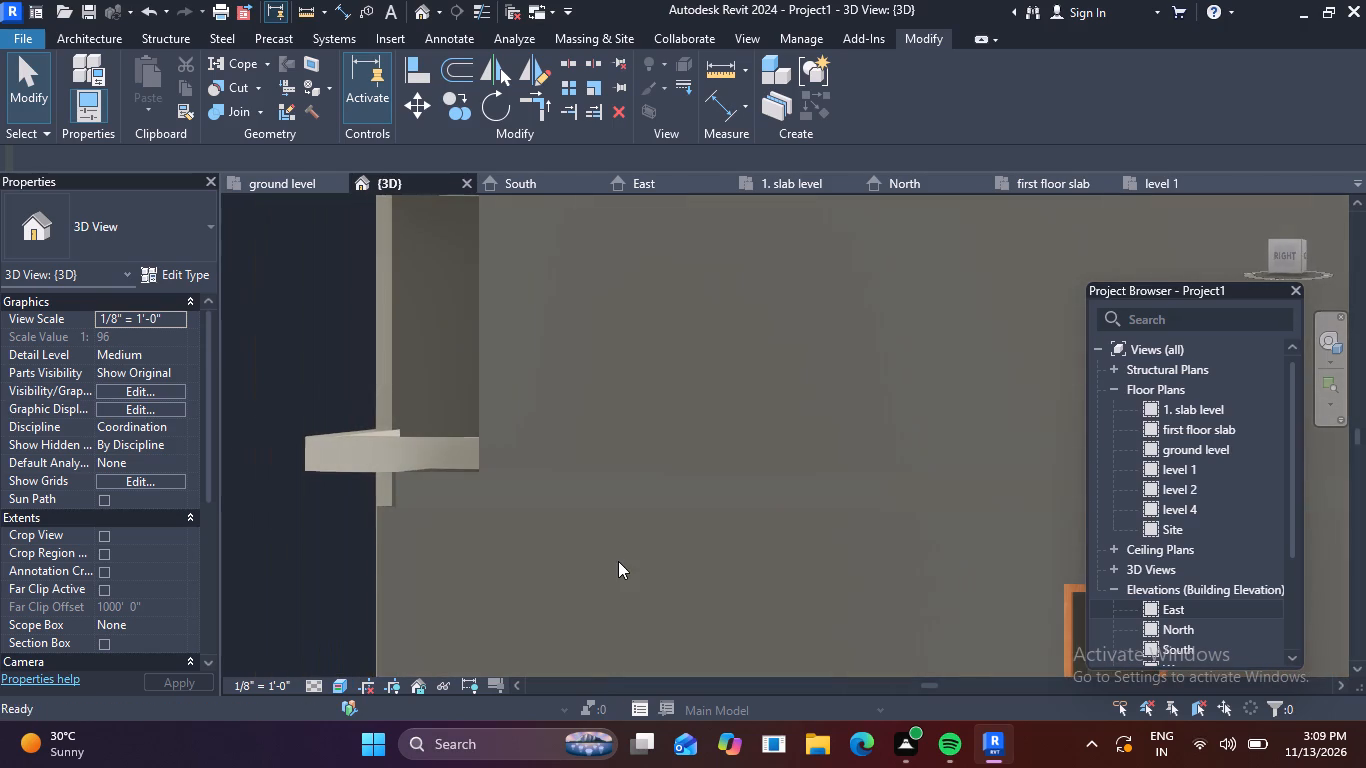
# Undo the last change to the slab 6" floor below the front balcony.
pyautogui.scroll(-3, 618, 561)
pyautogui.hotkey('ctrl', 'z')
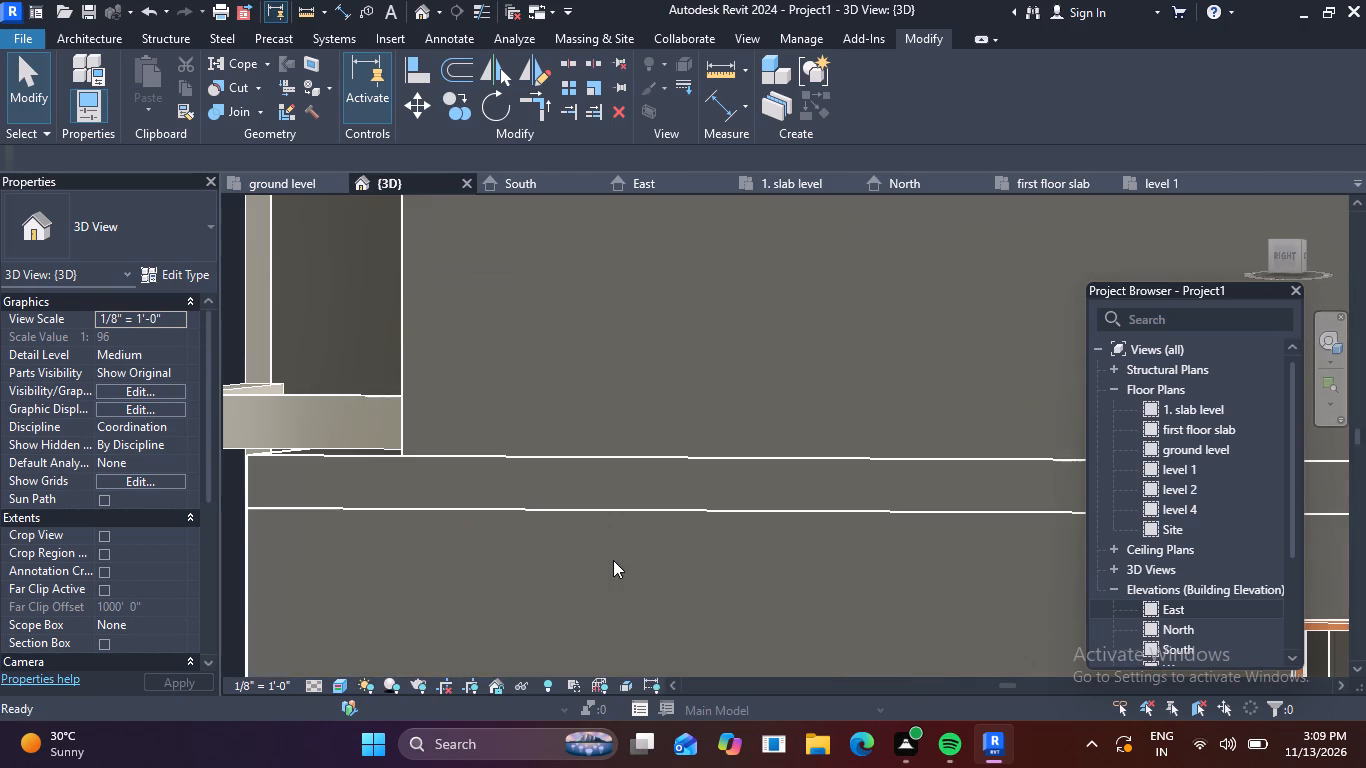
pyautogui.scroll(-4, 568, 562)
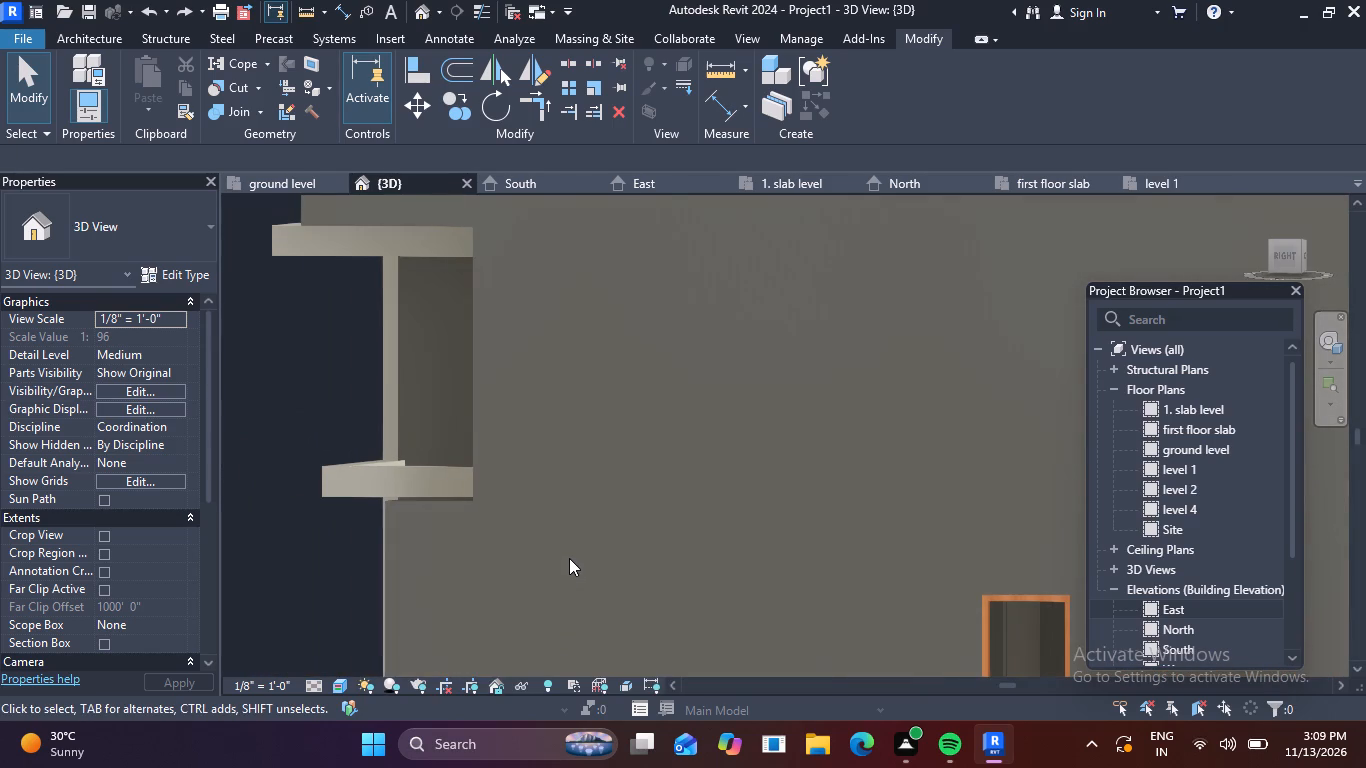
# Start an in-place component in the Generic Models category, keeping the default name.
pyautogui.keyDown('shift'); pyautogui.moveTo(614, 564); pyautogui.dragTo(641, 548, button='middle'); pyautogui.keyUp('shift')
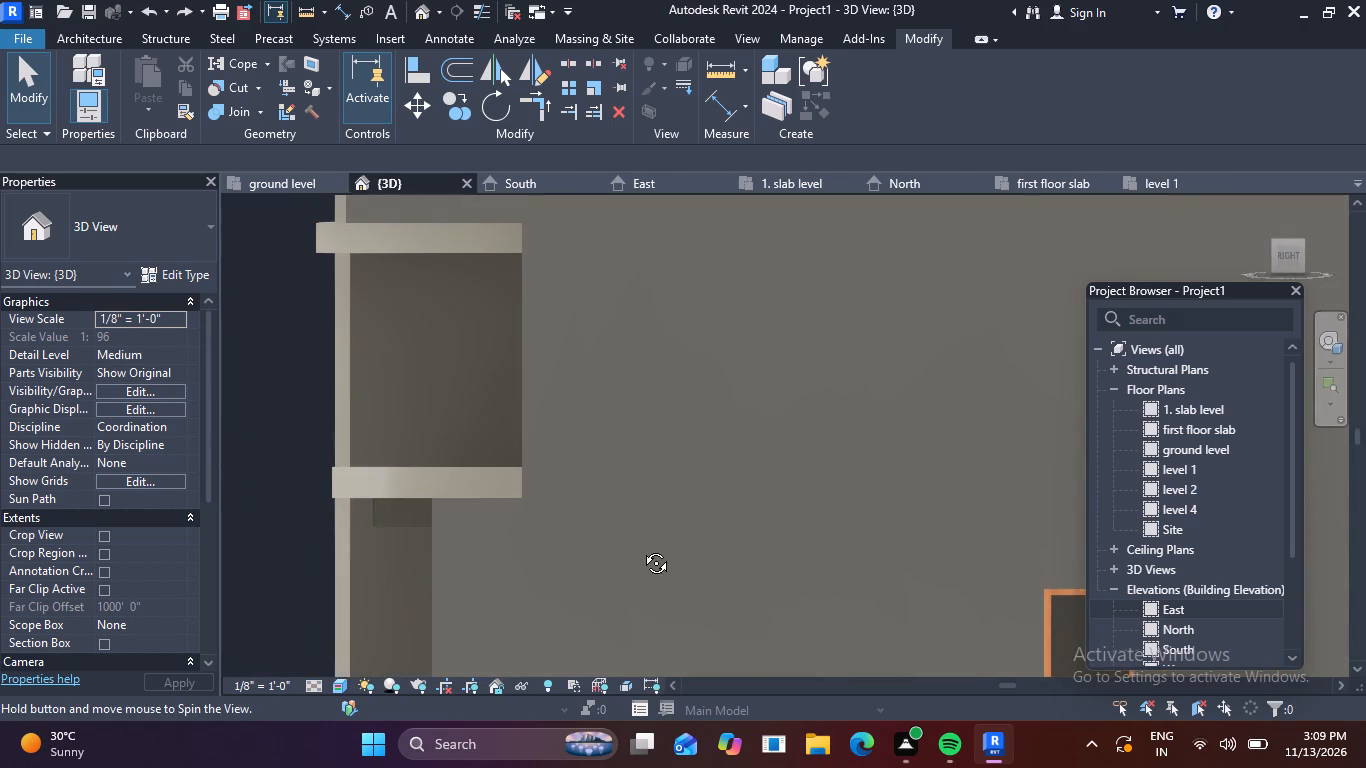
pyautogui.keyDown('shift'); pyautogui.moveTo(641, 548); pyautogui.dragTo(638, 541, button='middle'); pyautogui.keyUp('shift')
pyautogui.scroll(-5, 638, 541)
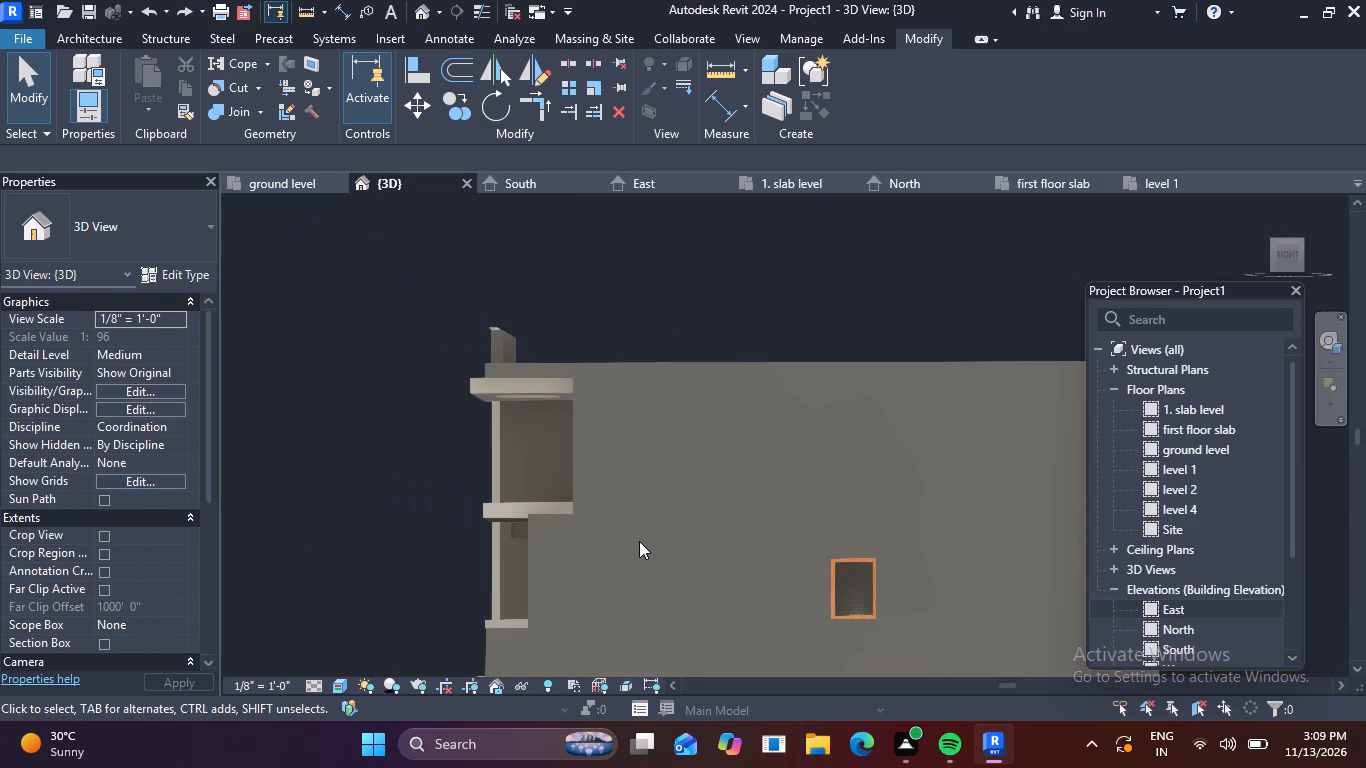
pyautogui.moveTo(708, 540); pyautogui.dragTo(610, 512, button='middle')
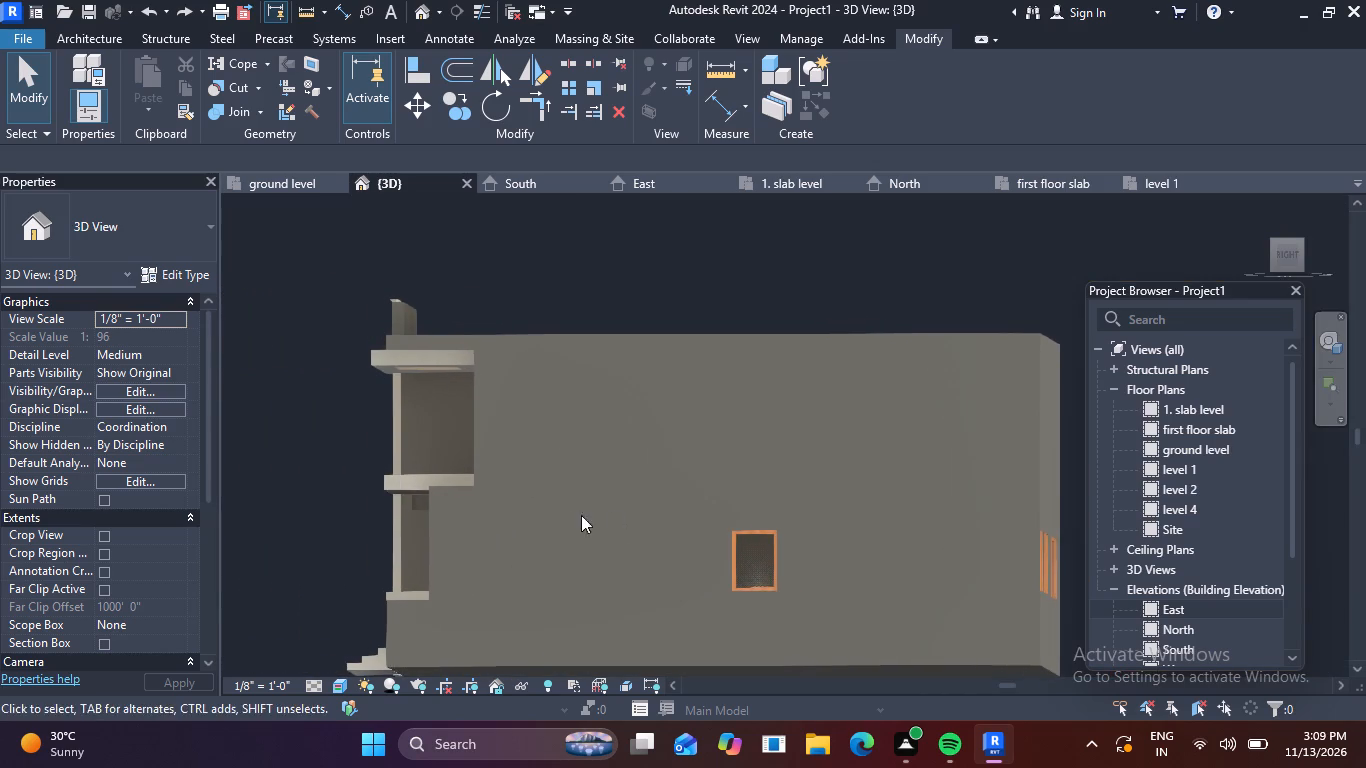
pyautogui.scroll(5, 391, 480)
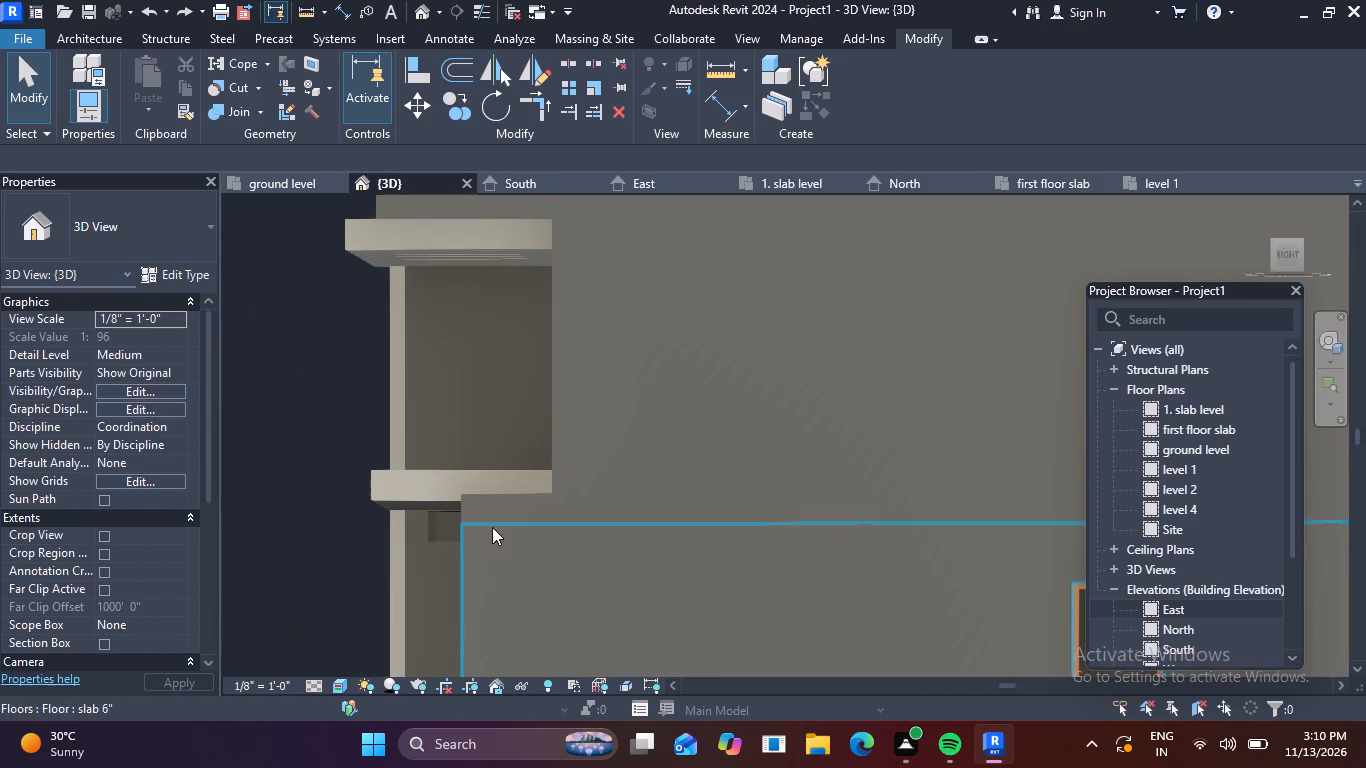
pyautogui.click(101, 28)
pyautogui.click(111, 44)
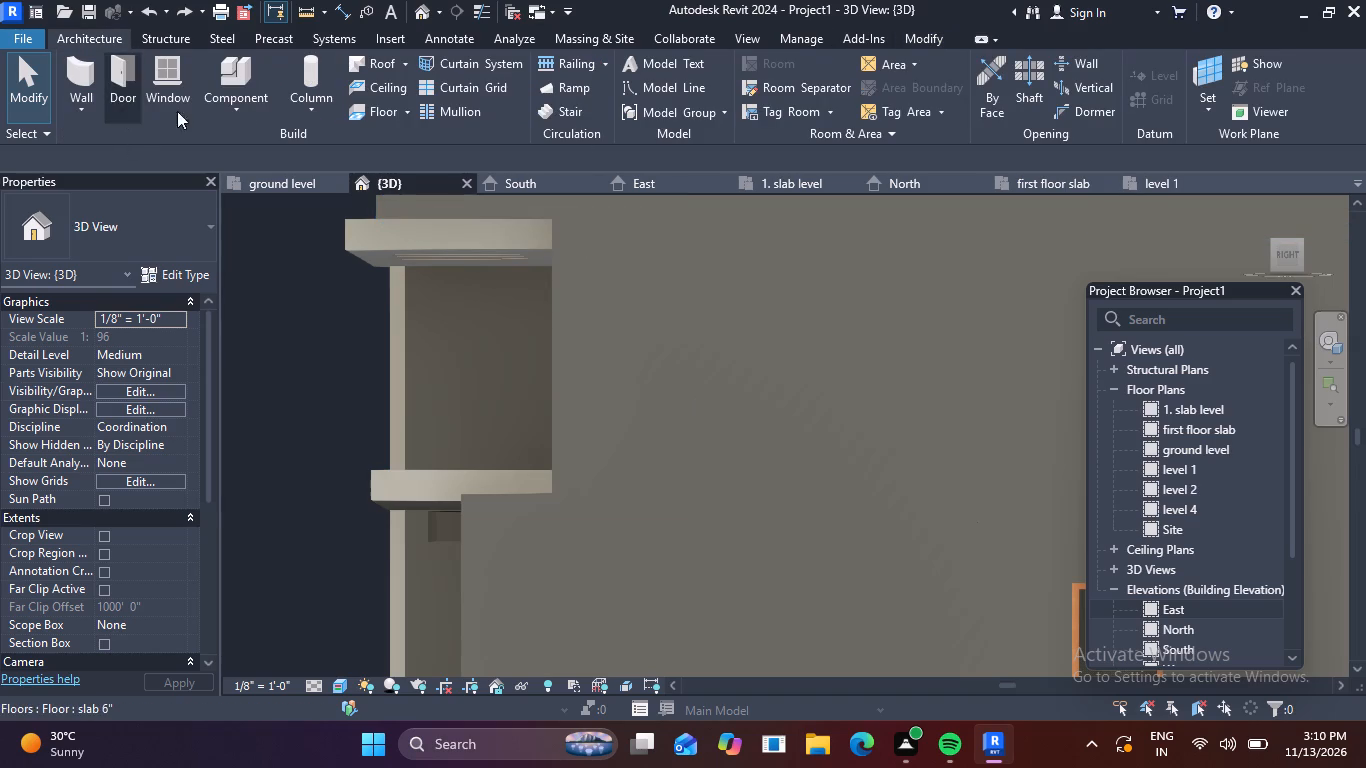
pyautogui.click(226, 121)
pyautogui.click(282, 189)
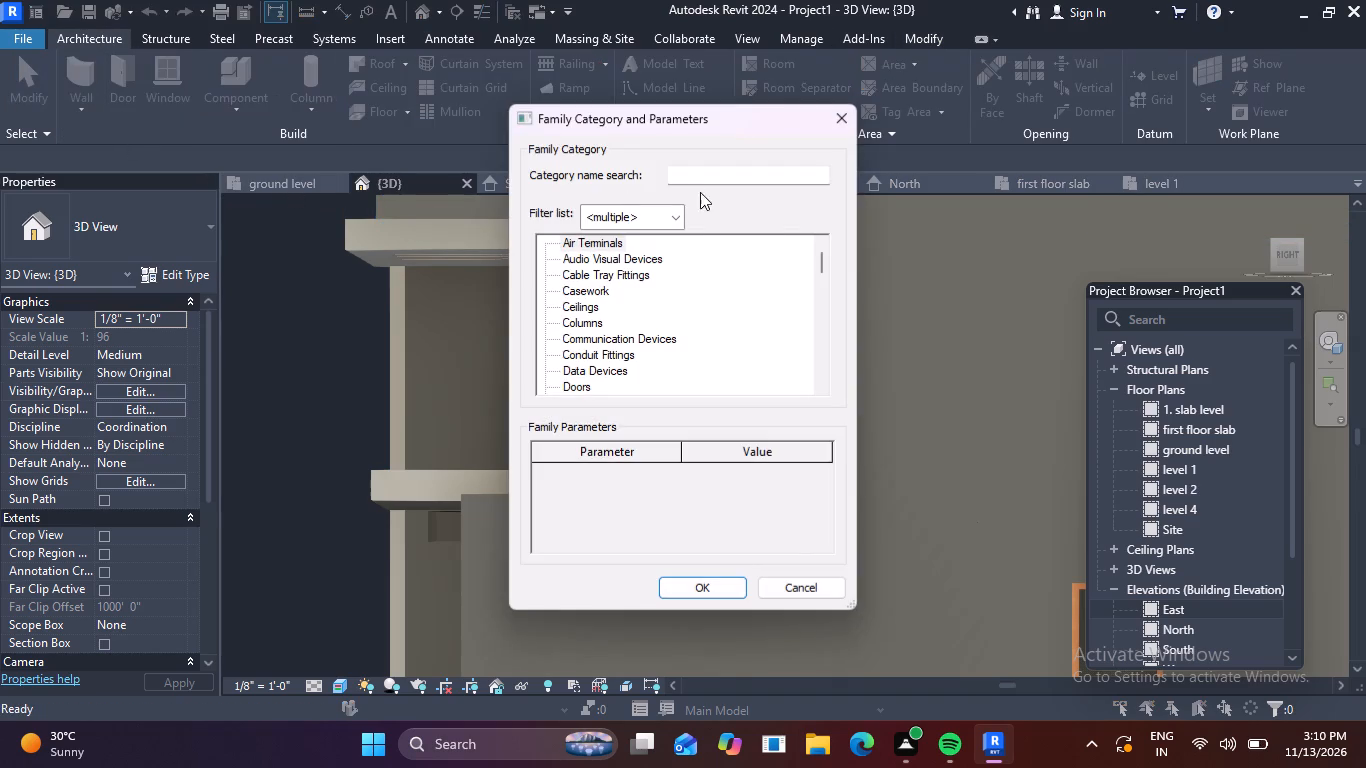
pyautogui.scroll(-10, 677, 334)
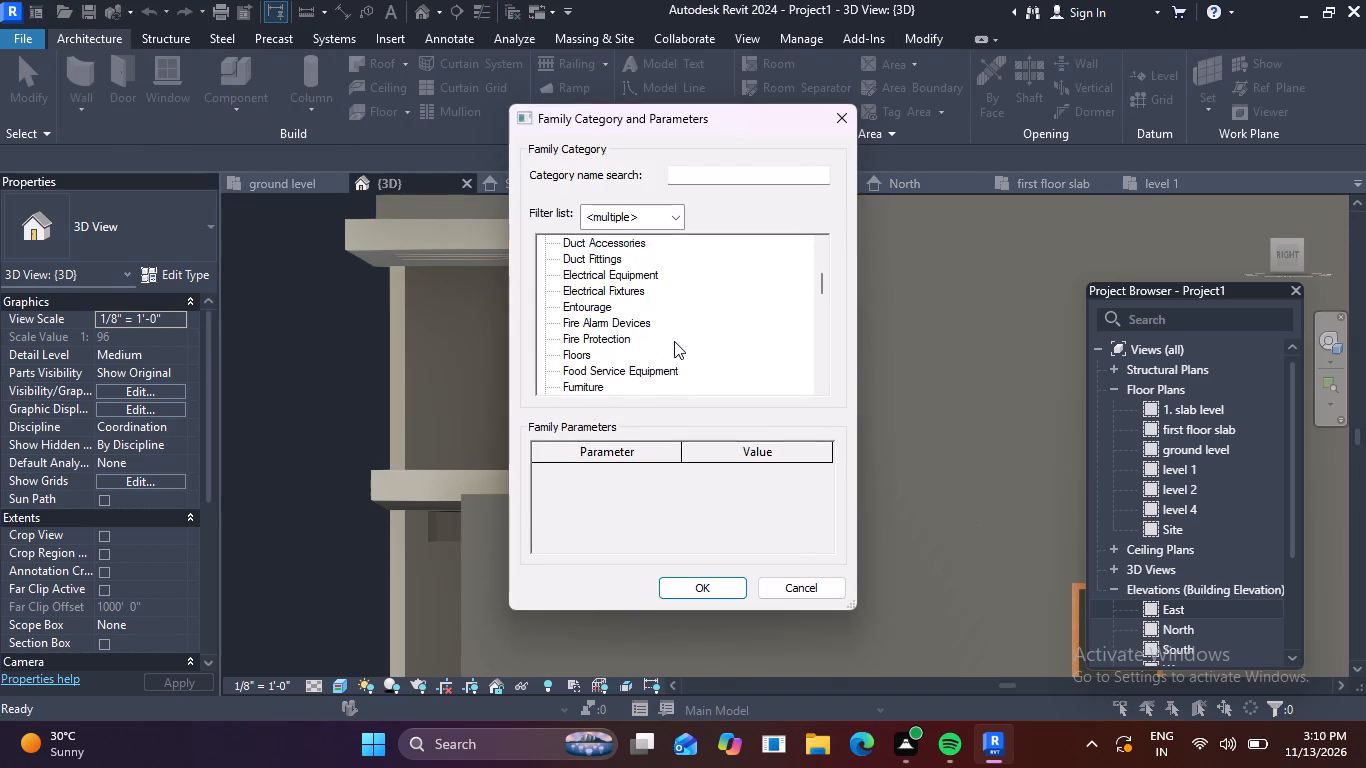
pyautogui.scroll(-3, 674, 341)
pyautogui.click(605, 369)
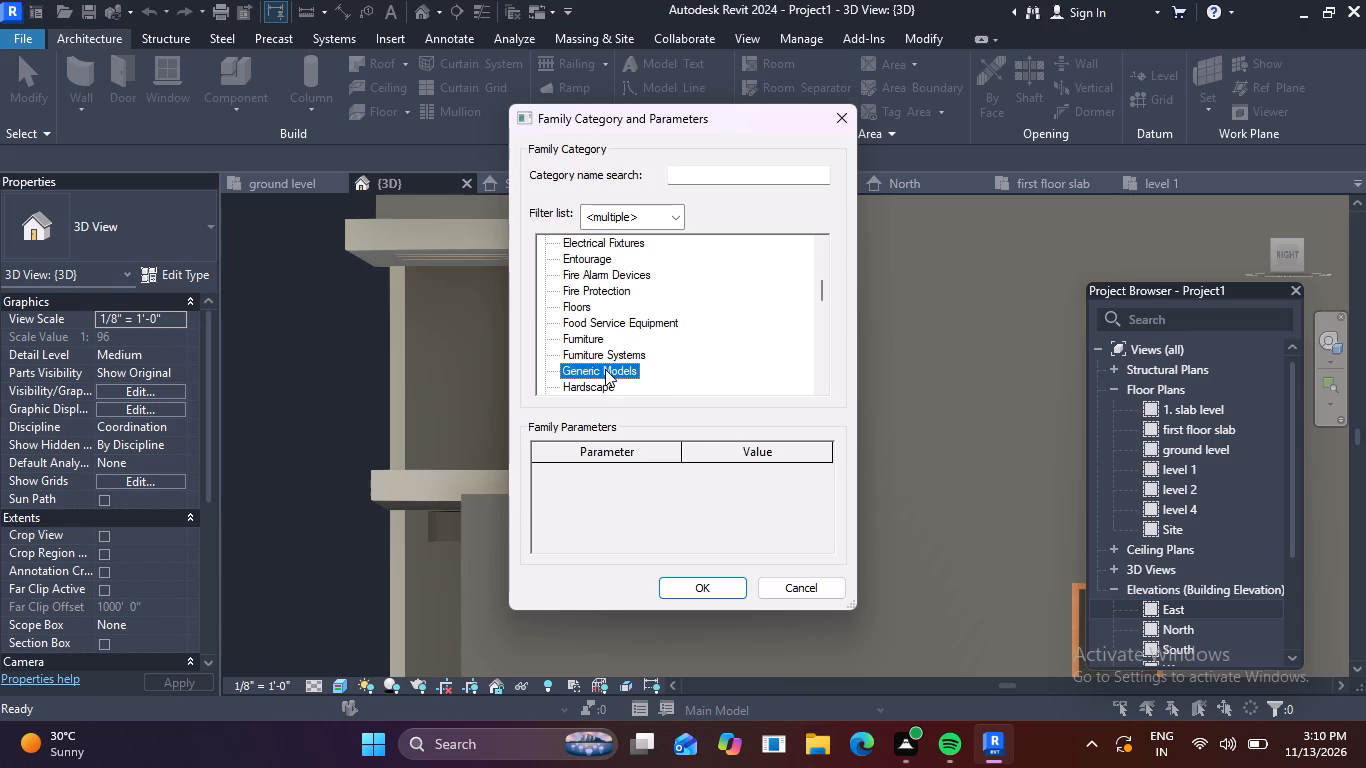
pyautogui.click(701, 586)
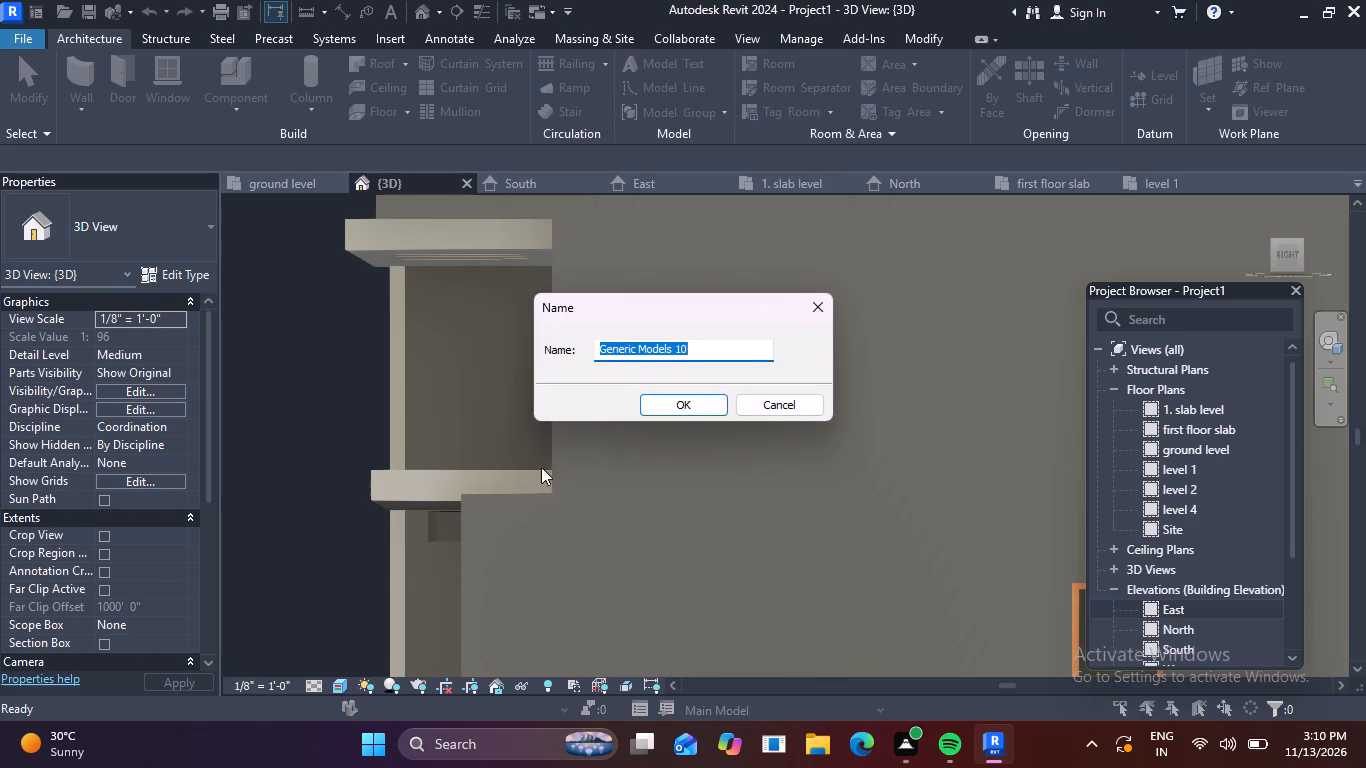
pyautogui.click(682, 403)
# Start a solid extrusion and pick the side face of the slab 6" floor below the balcony as its work plane.
pyautogui.scroll(2, 448, 531)
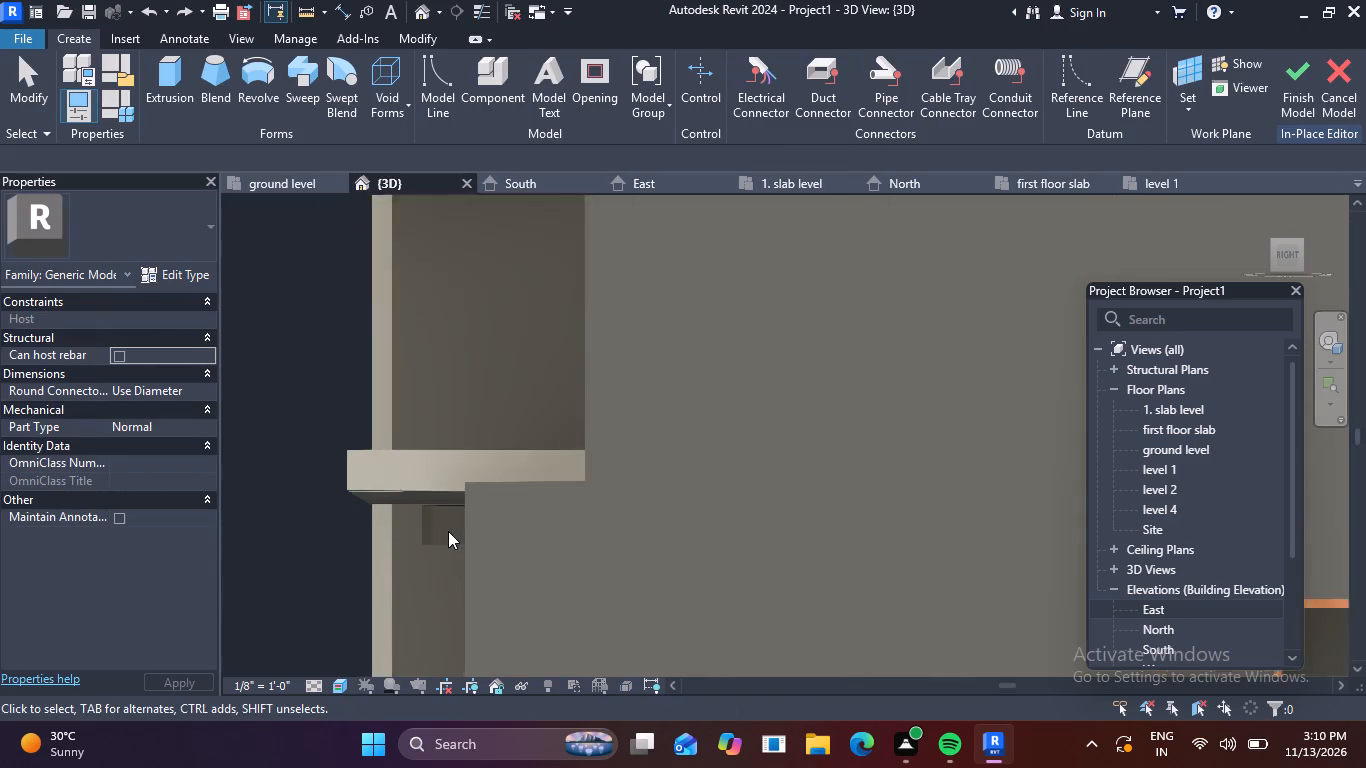
pyautogui.scroll(1, 448, 531)
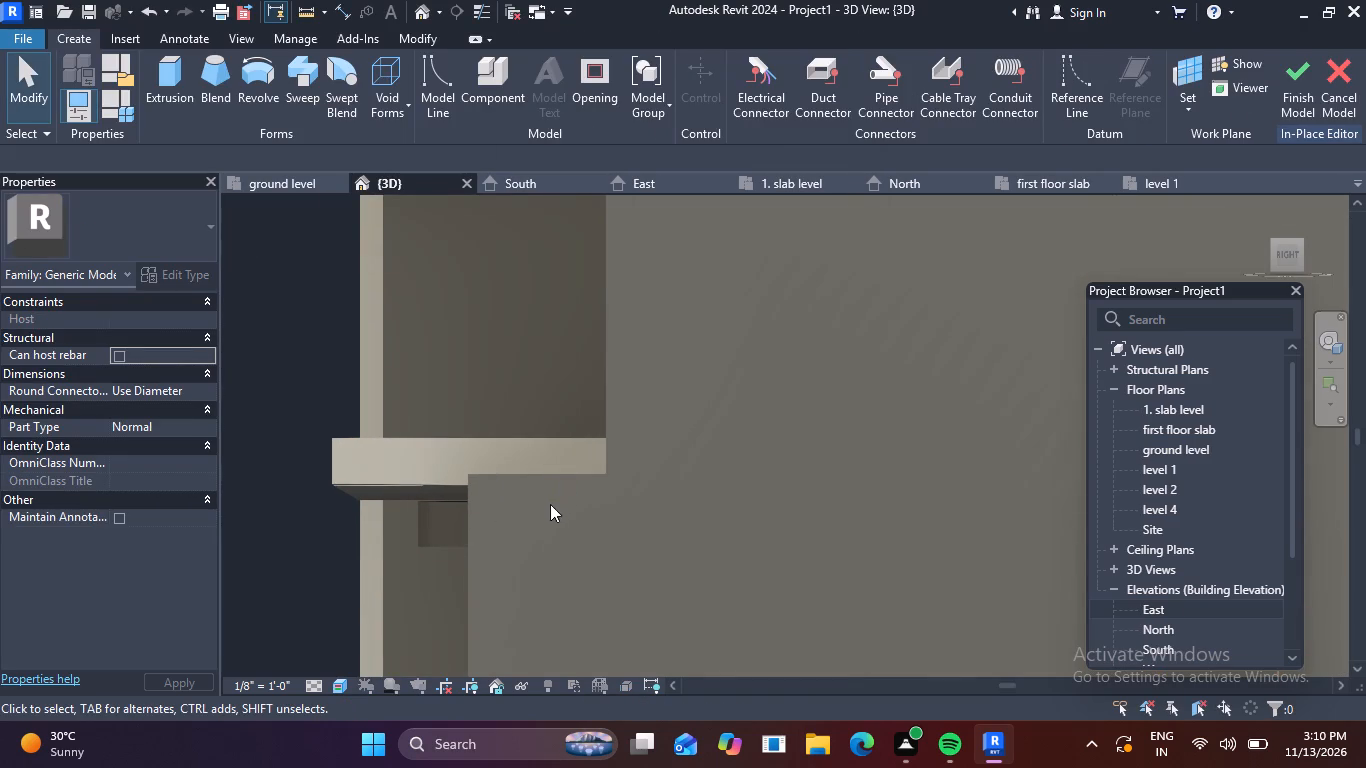
pyautogui.click(183, 86)
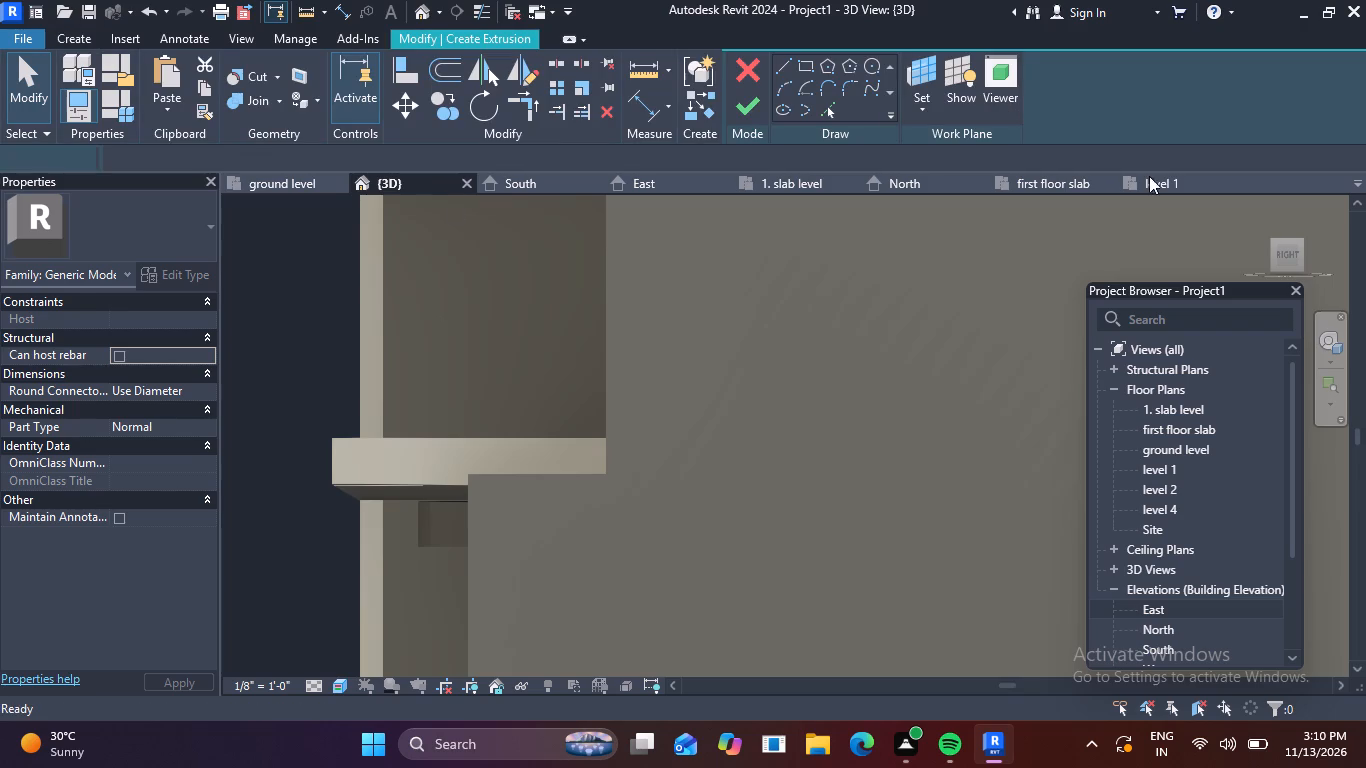
pyautogui.click(782, 64)
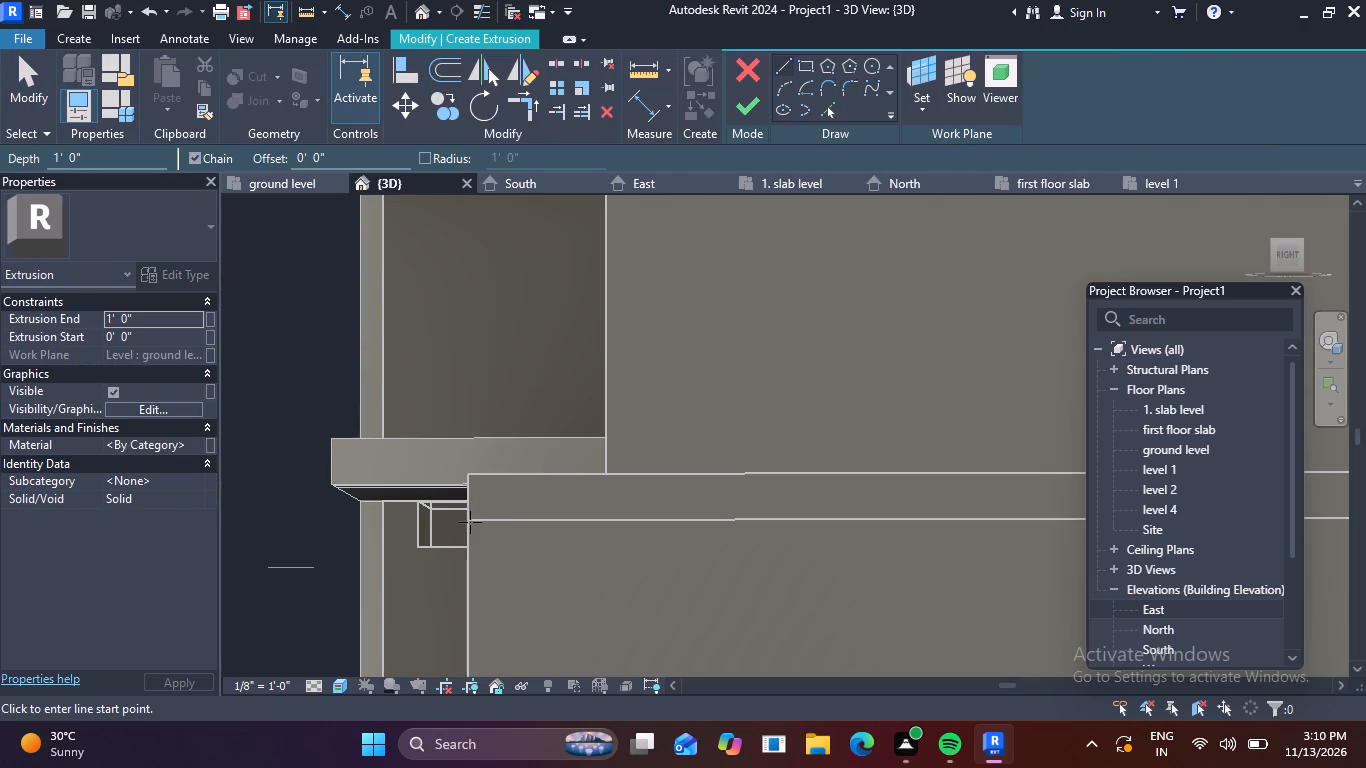
pyautogui.click(783, 65)
pyautogui.click(935, 109)
pyautogui.click(952, 190)
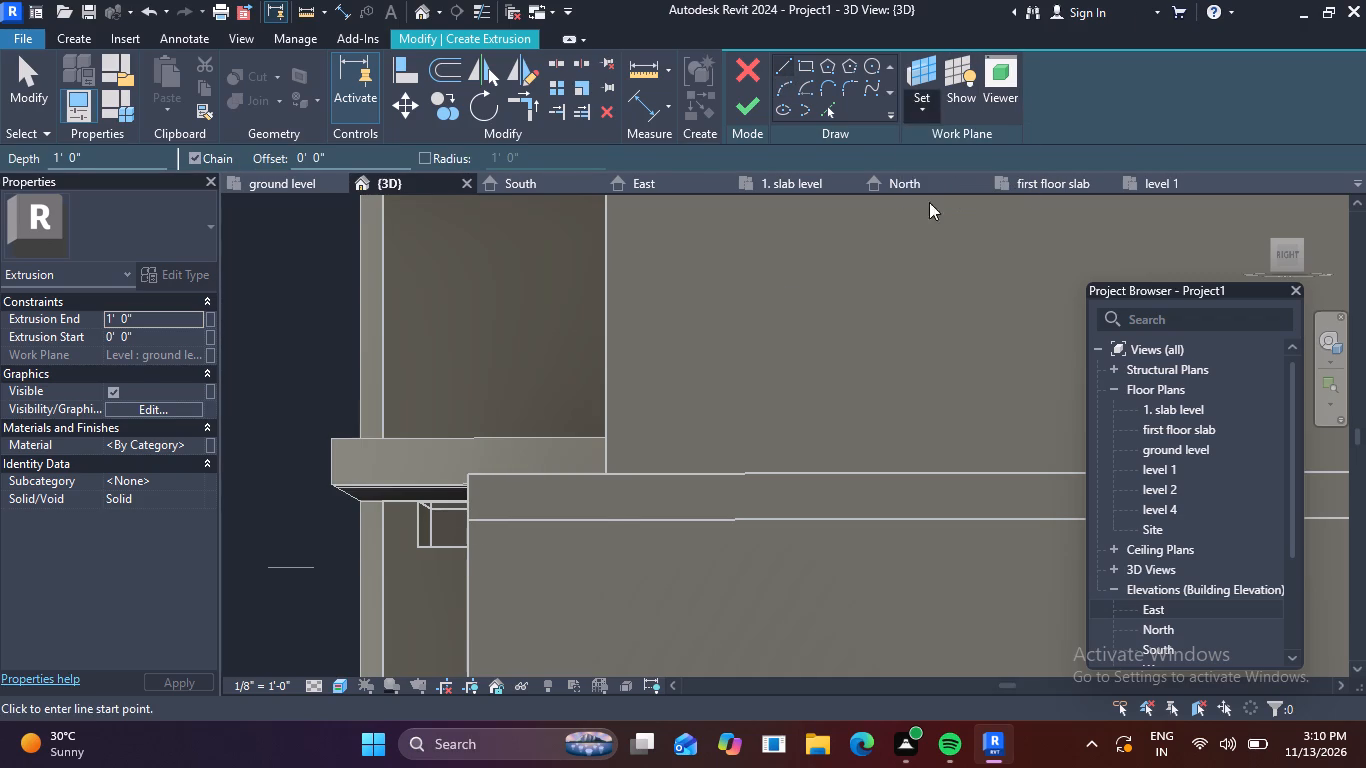
pyautogui.click(471, 506)
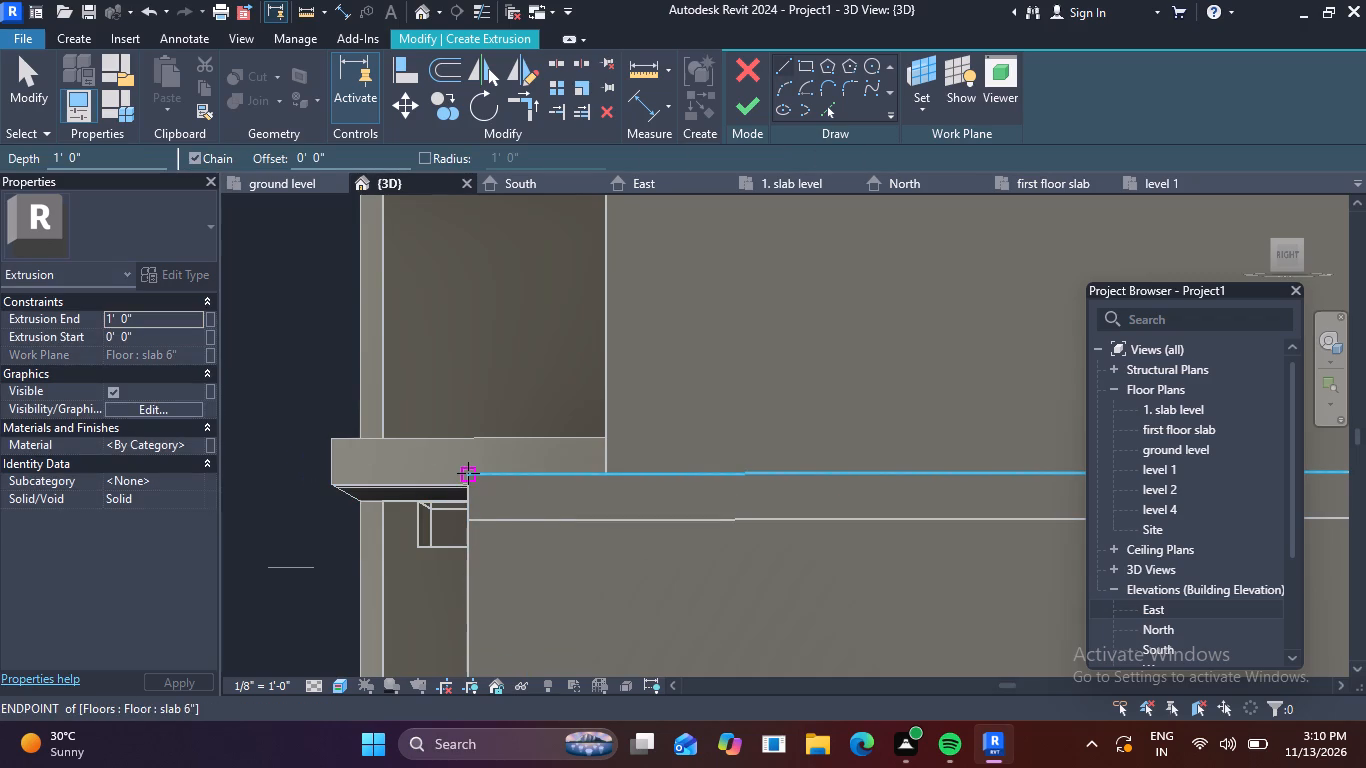
# Sketch a closed rectangle 2' 10" long and 10" high, running outward from the lower front corner of the slab's side face.
pyautogui.click(468, 473)
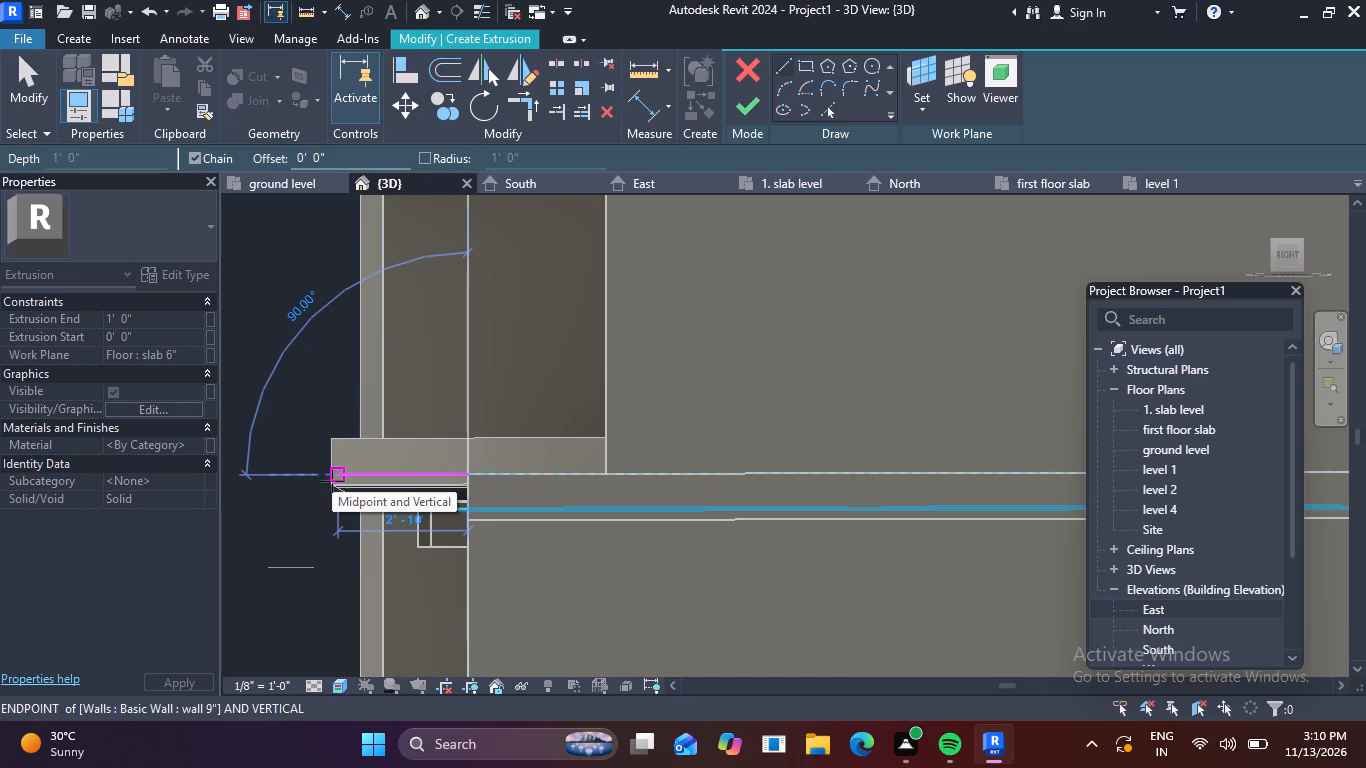
pyautogui.press('Escape')
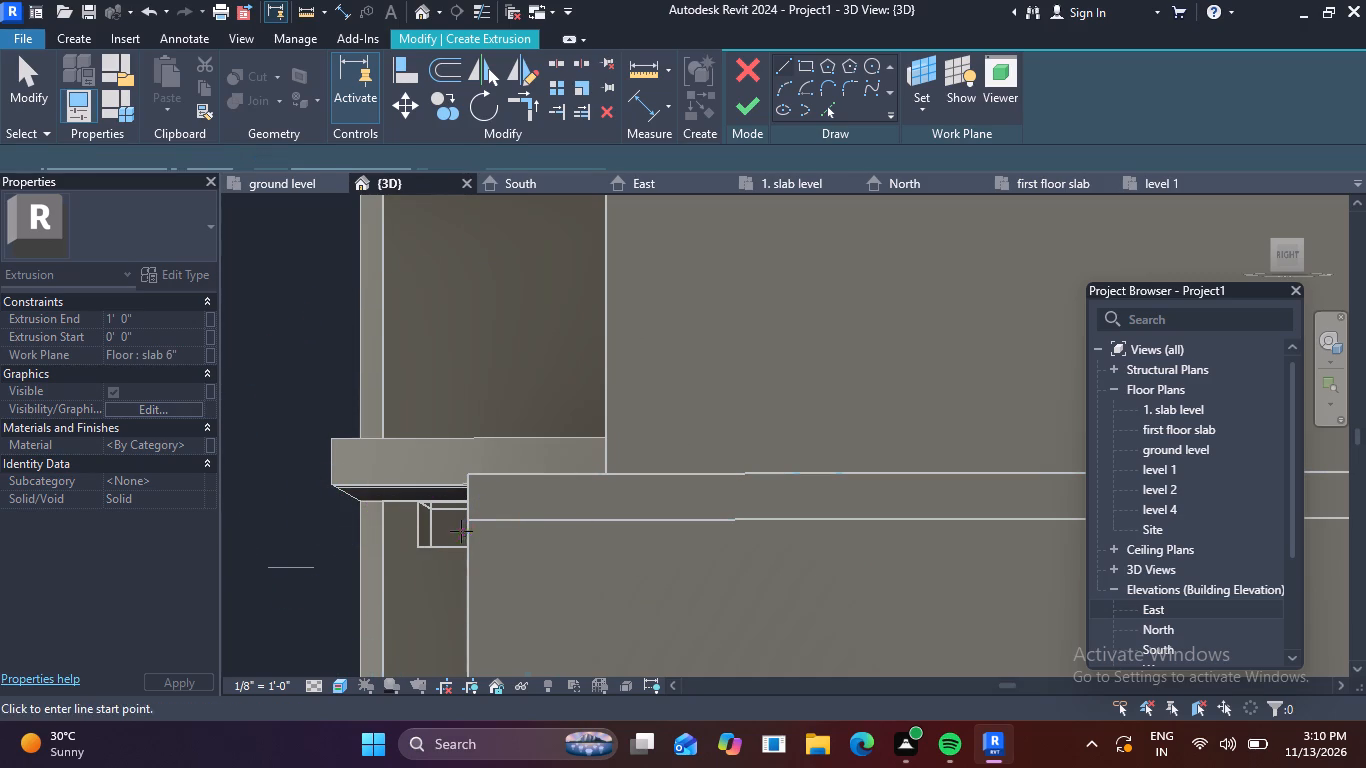
pyautogui.click(469, 522)
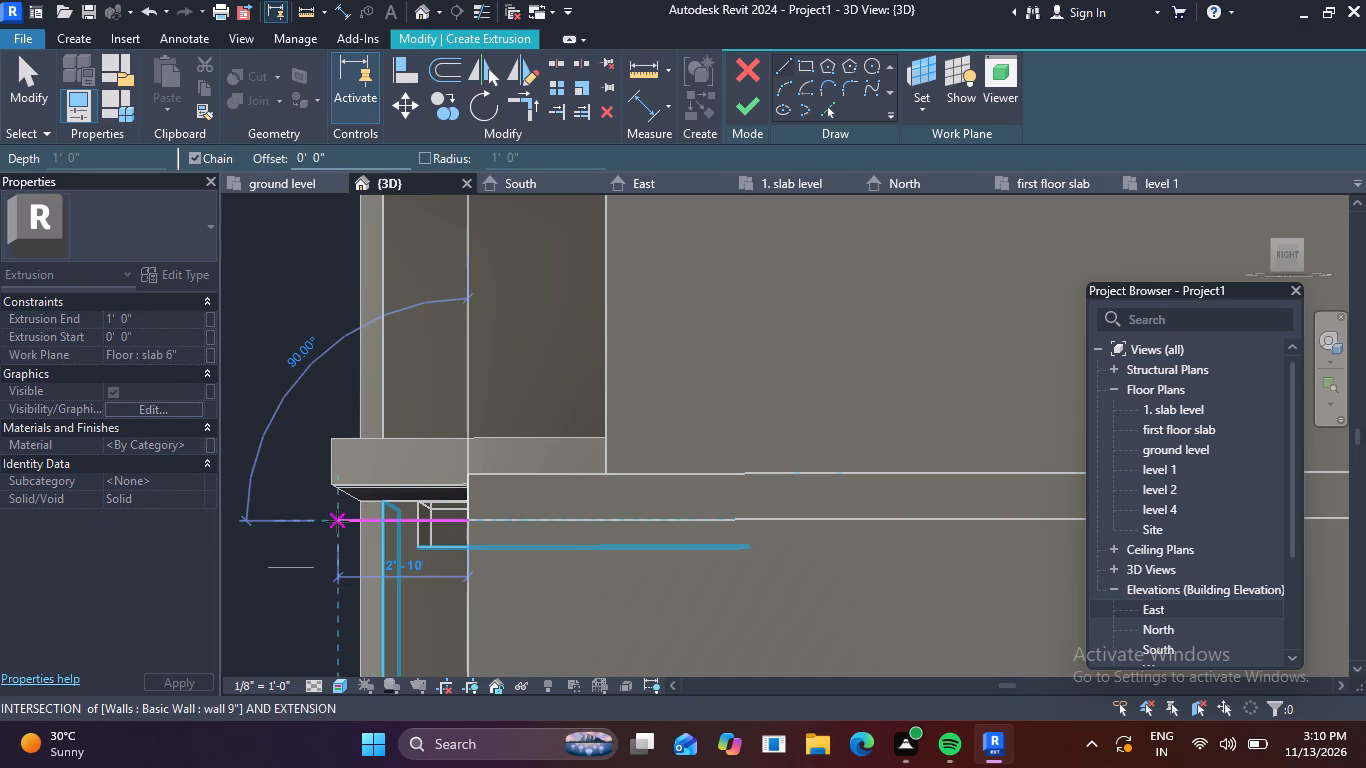
pyautogui.click(337, 521)
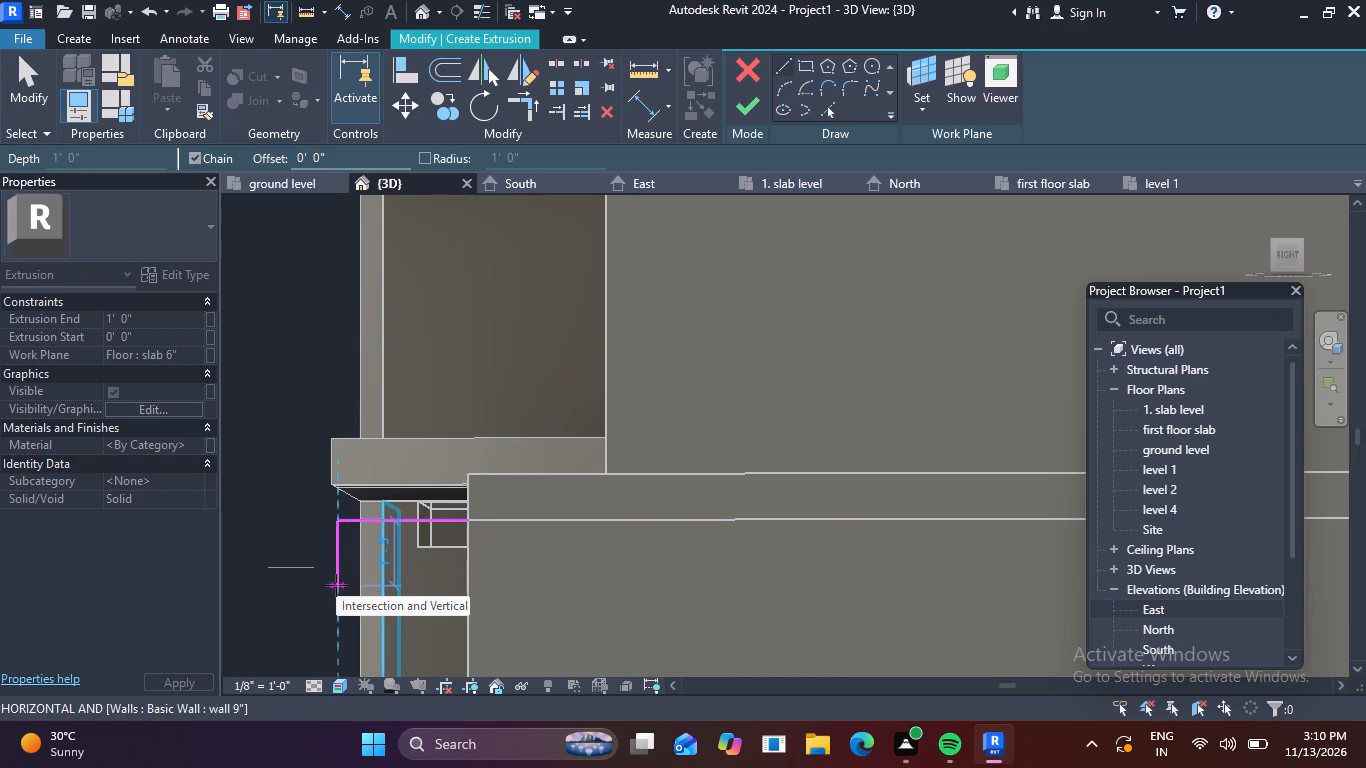
pyautogui.write('10"')
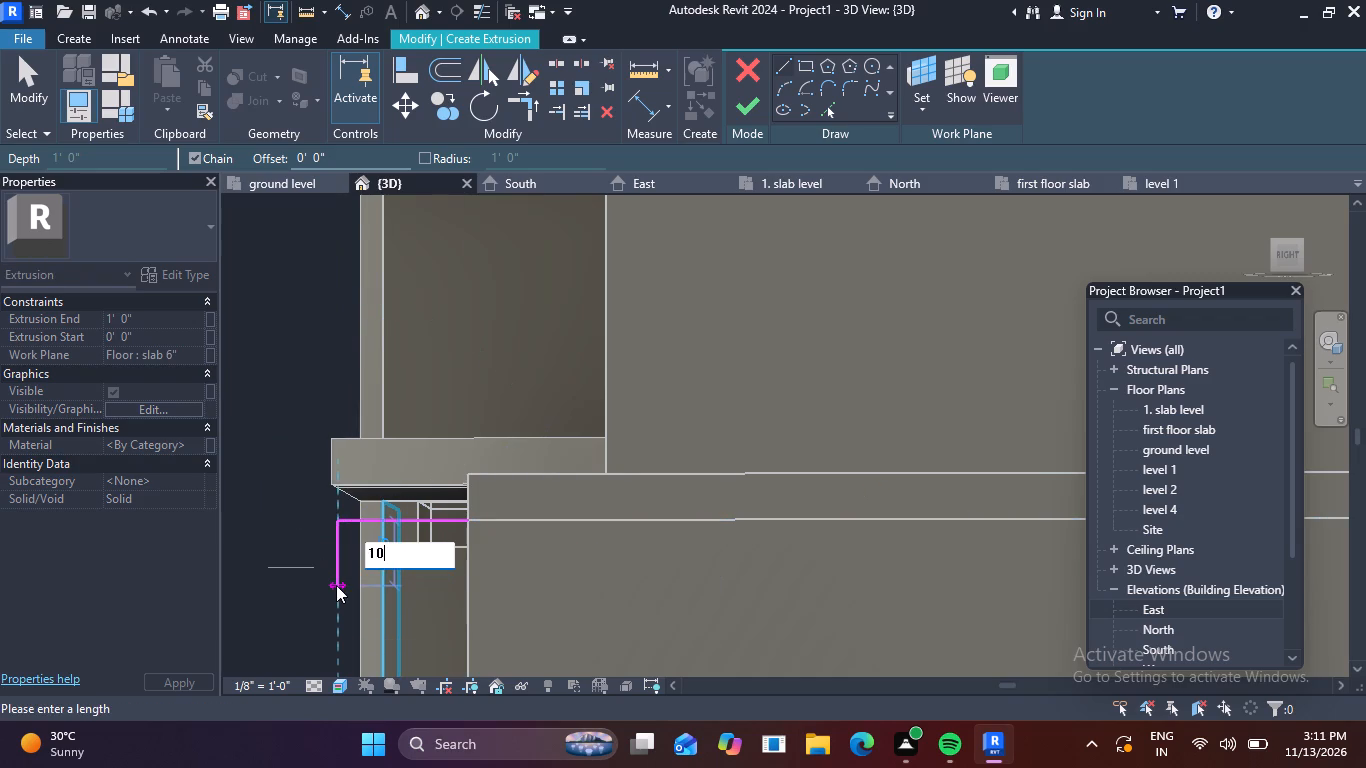
pyautogui.press('Return')
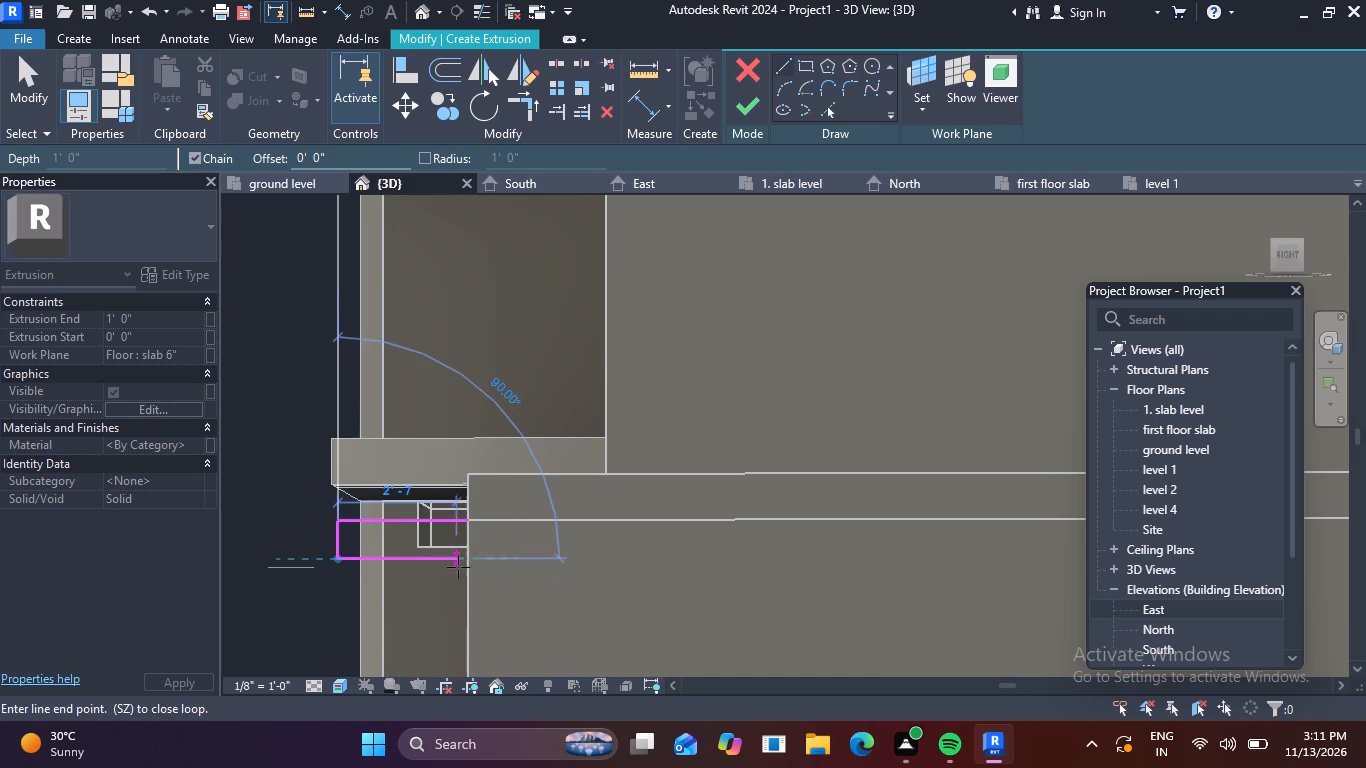
pyautogui.click(466, 560)
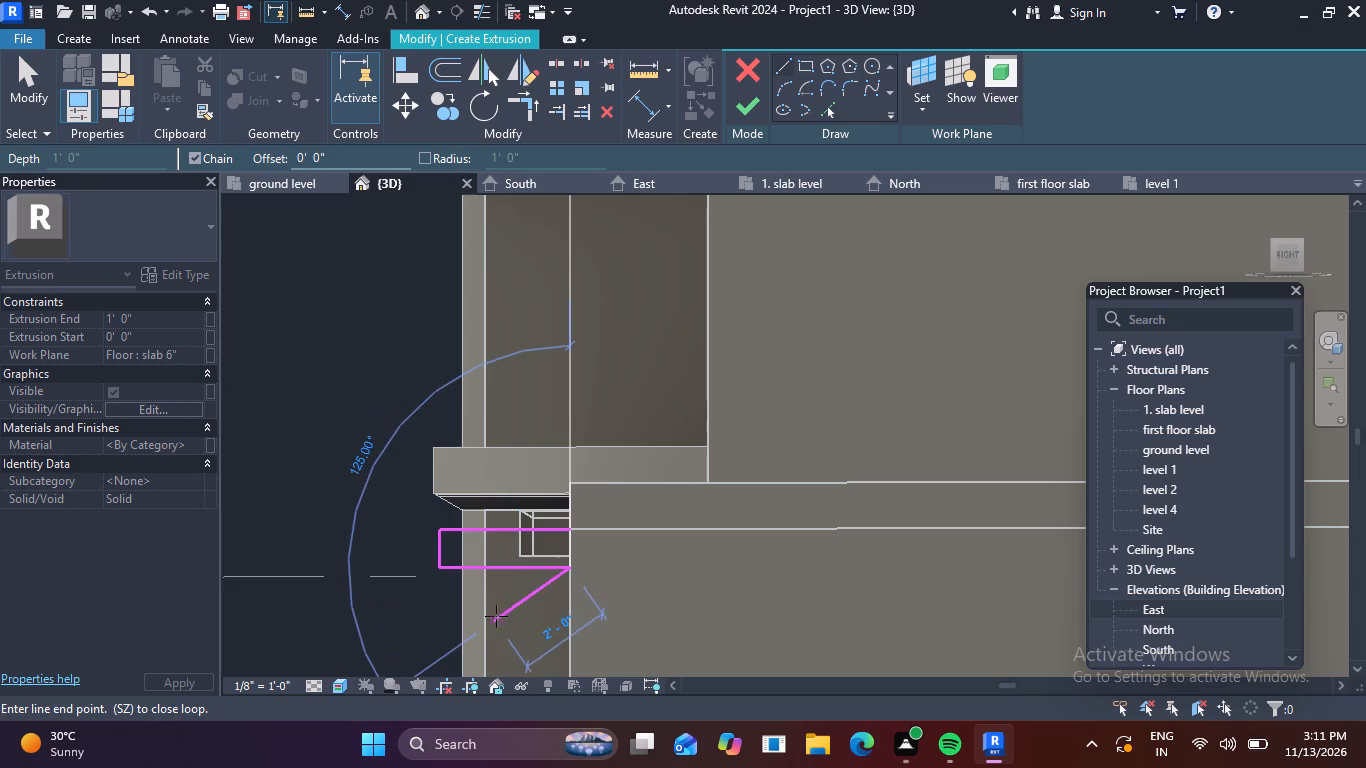
pyautogui.scroll(4, 557, 545)
pyautogui.click(578, 519)
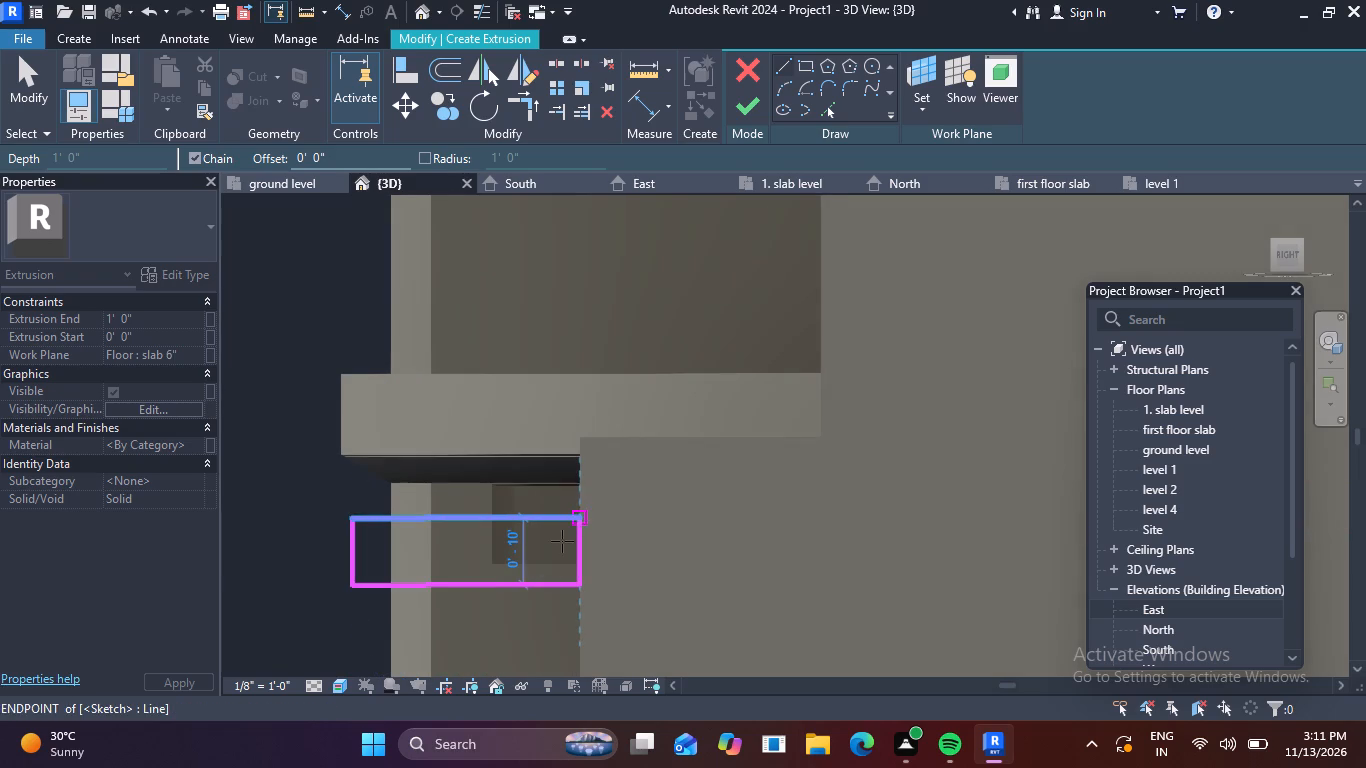
# Finish the rectangular profile as a solid extrusion 1' 0" deep from the slab's side face, and inspect it from the front.
pyautogui.scroll(-2, 435, 645)
pyautogui.keyDown('shift'); pyautogui.moveTo(427, 635); pyautogui.dragTo(494, 646, button='middle'); pyautogui.keyUp('shift')
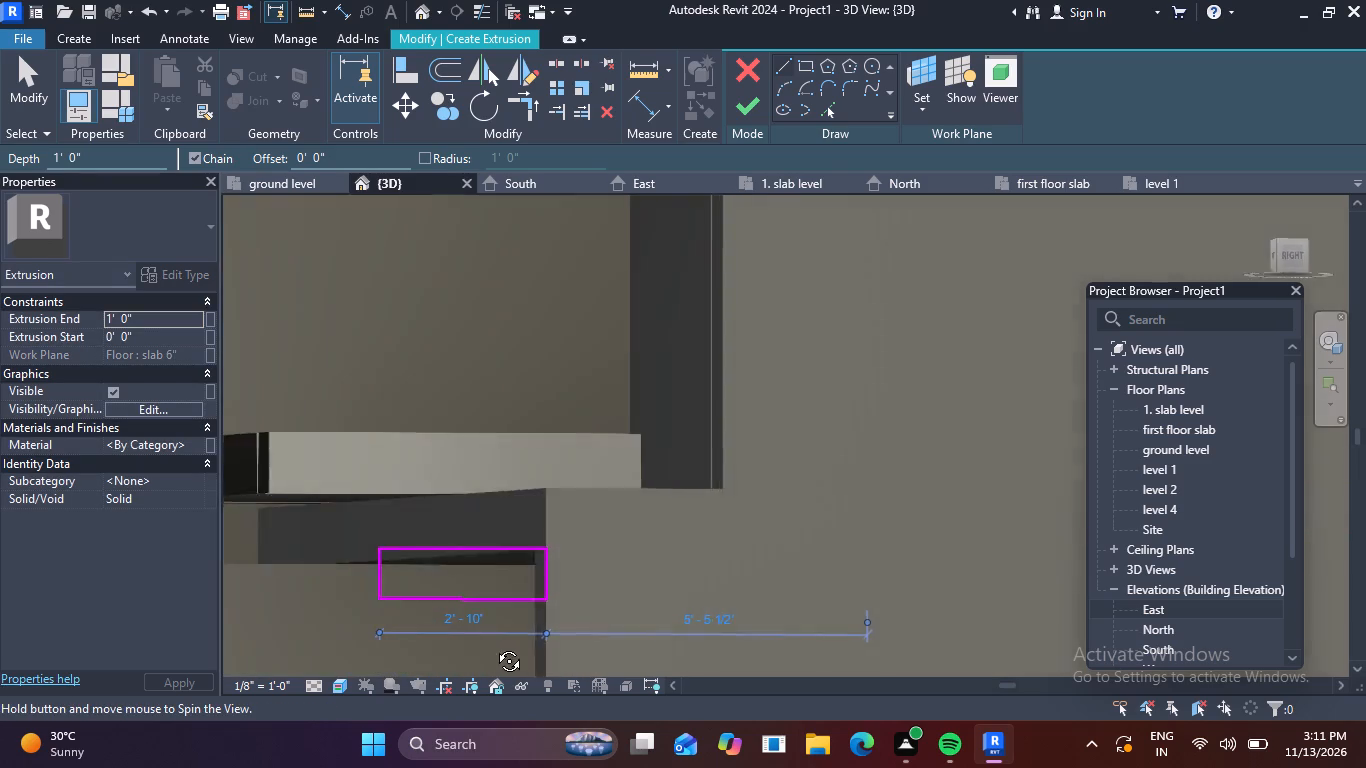
pyautogui.keyDown('shift'); pyautogui.moveTo(494, 646); pyautogui.dragTo(758, 610, button='middle'); pyautogui.keyUp('shift')
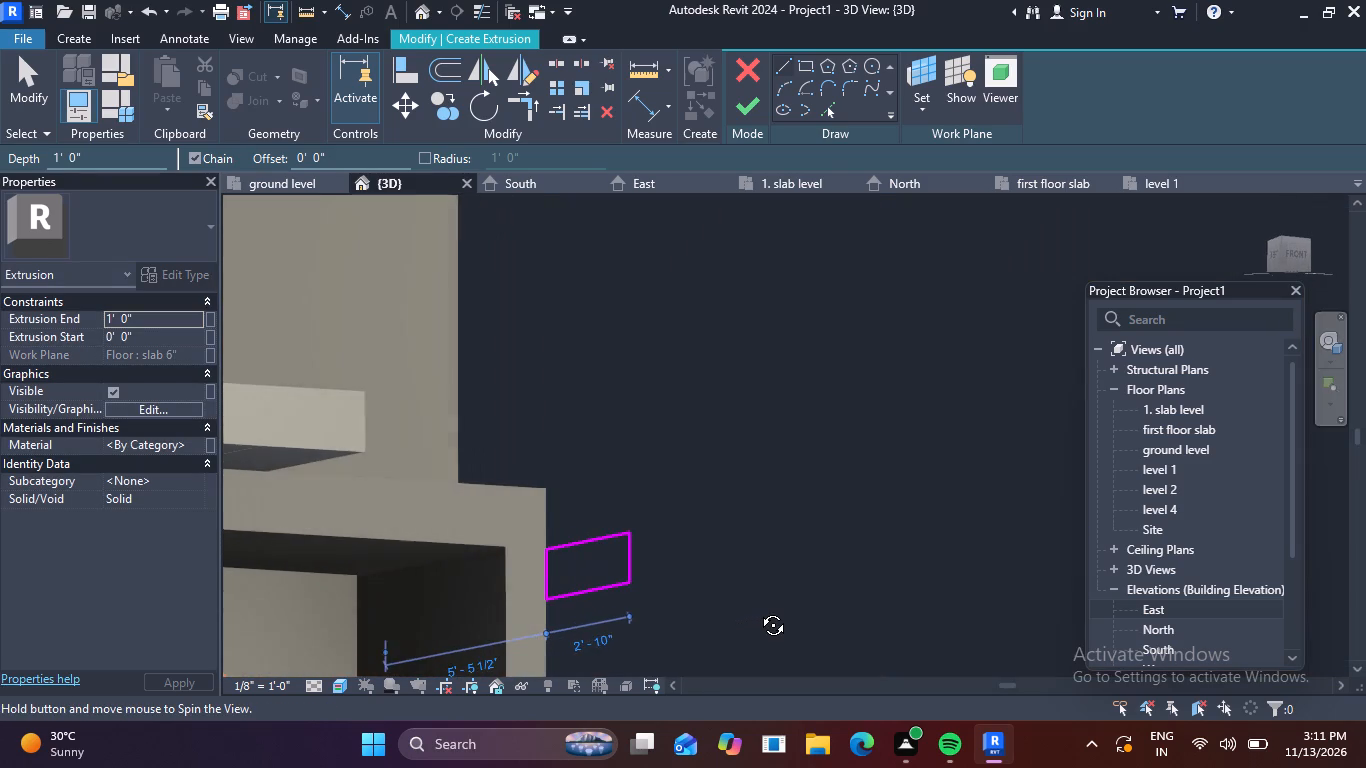
pyautogui.keyDown('shift'); pyautogui.moveTo(758, 610); pyautogui.dragTo(766, 610, button='middle'); pyautogui.keyUp('shift')
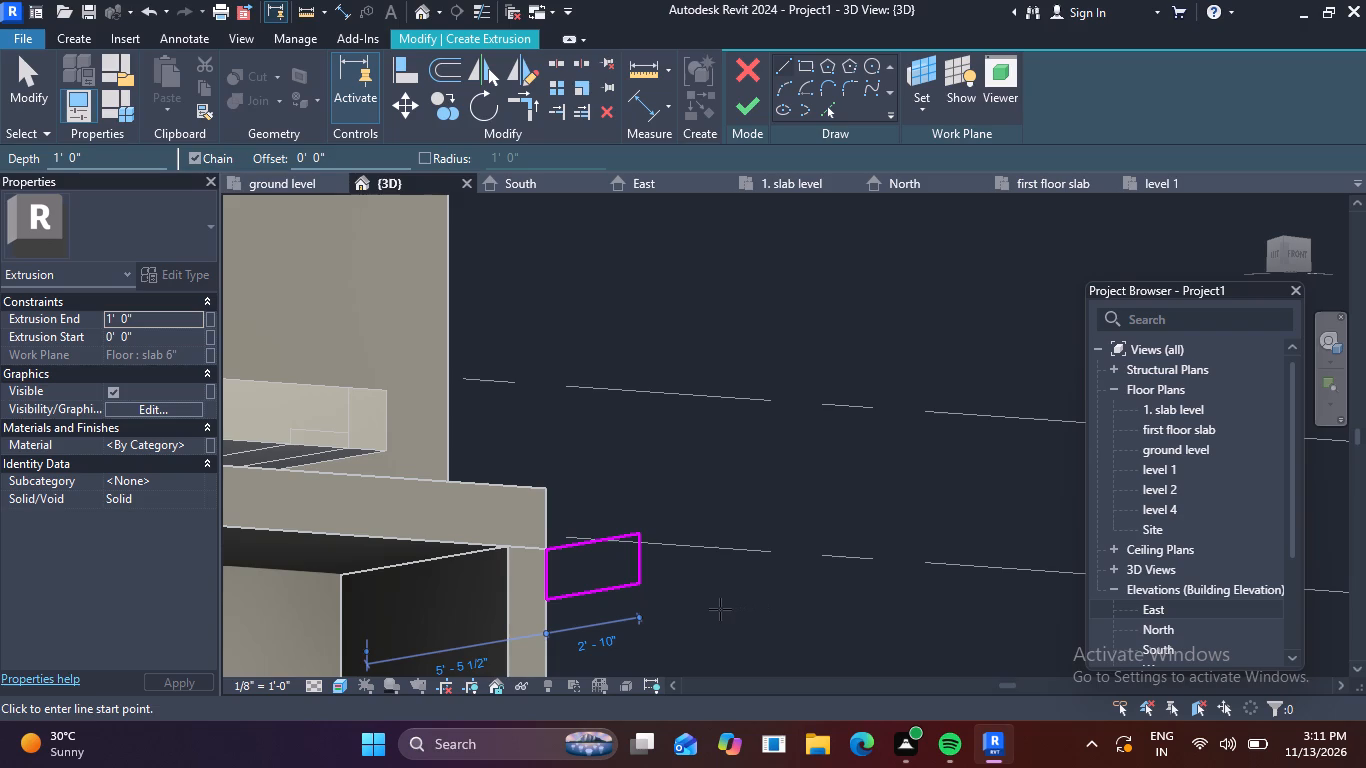
pyautogui.keyDown('shift'); pyautogui.scroll(-2, 690, 615); pyautogui.keyUp('shift')
pyautogui.keyDown('shift'); pyautogui.moveTo(673, 615); pyautogui.dragTo(523, 616, button='middle'); pyautogui.keyUp('shift')
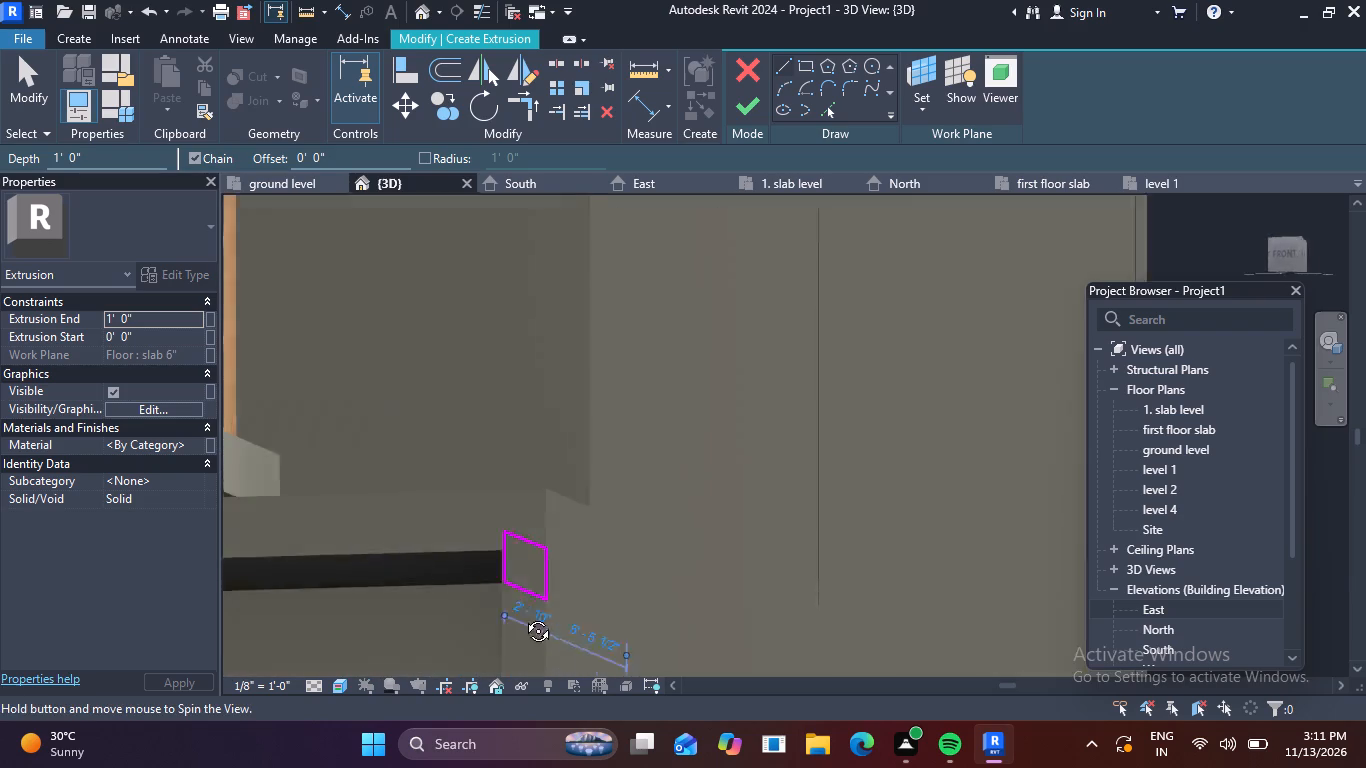
pyautogui.keyDown('shift'); pyautogui.moveTo(523, 616); pyautogui.dragTo(477, 617, button='middle'); pyautogui.keyUp('shift')
pyautogui.keyDown('shift'); pyautogui.scroll(-1, 477, 617); pyautogui.keyUp('shift')
pyautogui.scroll(-3, 512, 616)
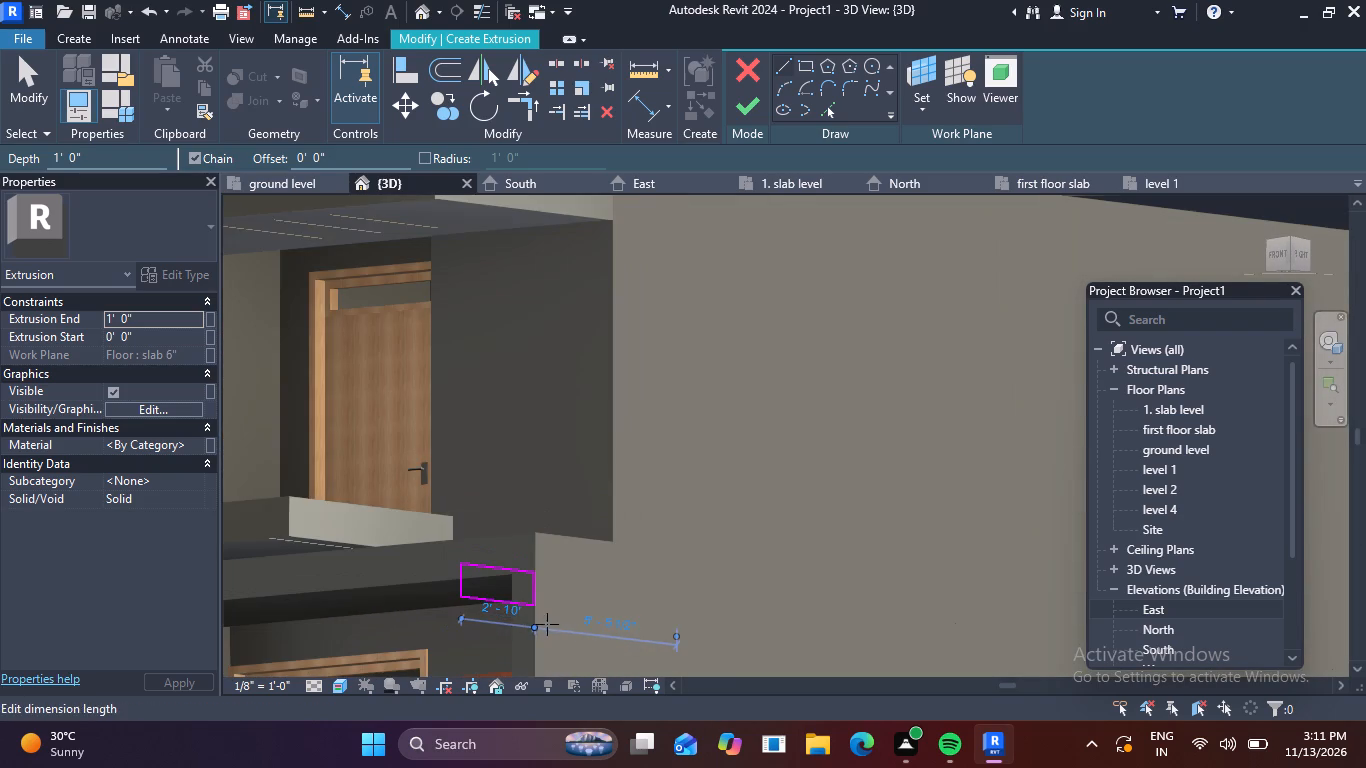
pyautogui.moveTo(547, 624); pyautogui.dragTo(585, 534, button='middle')
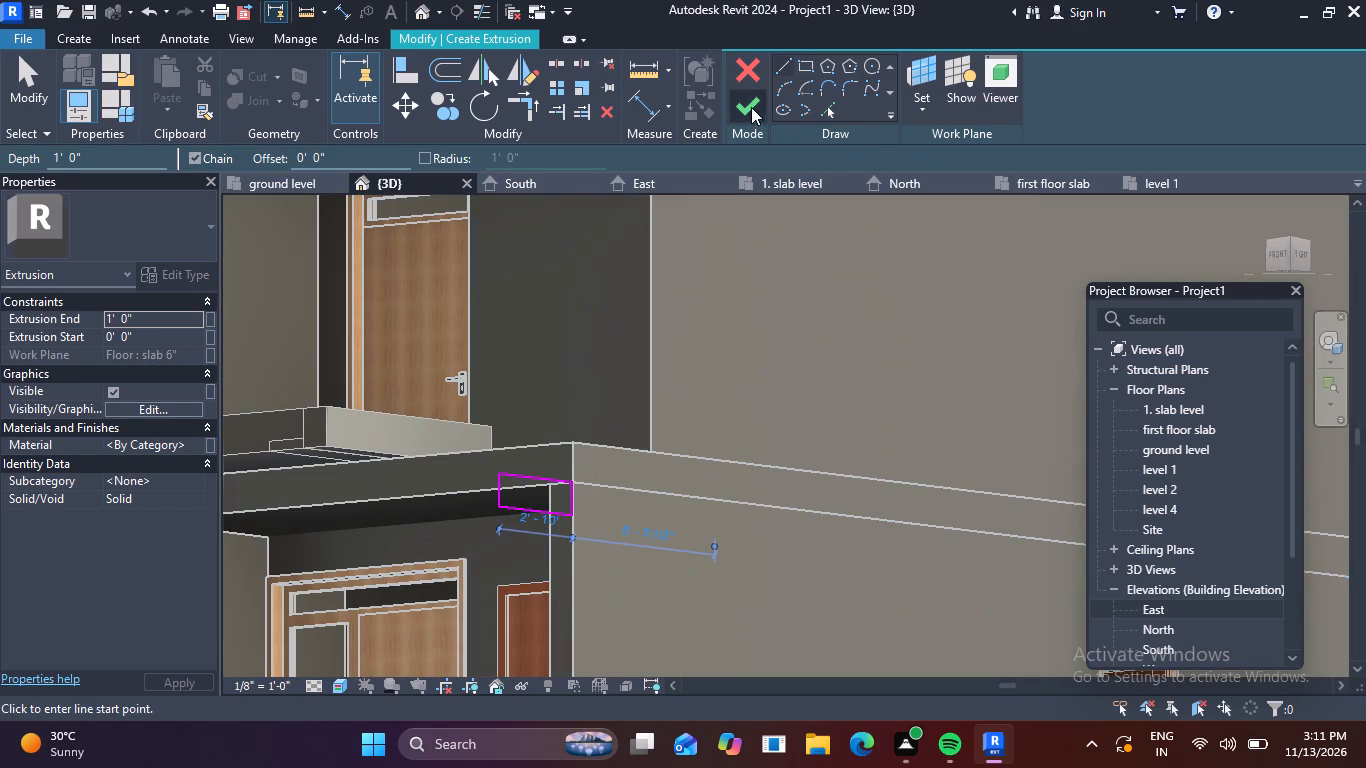
pyautogui.click(751, 107)
pyautogui.scroll(2, 482, 519)
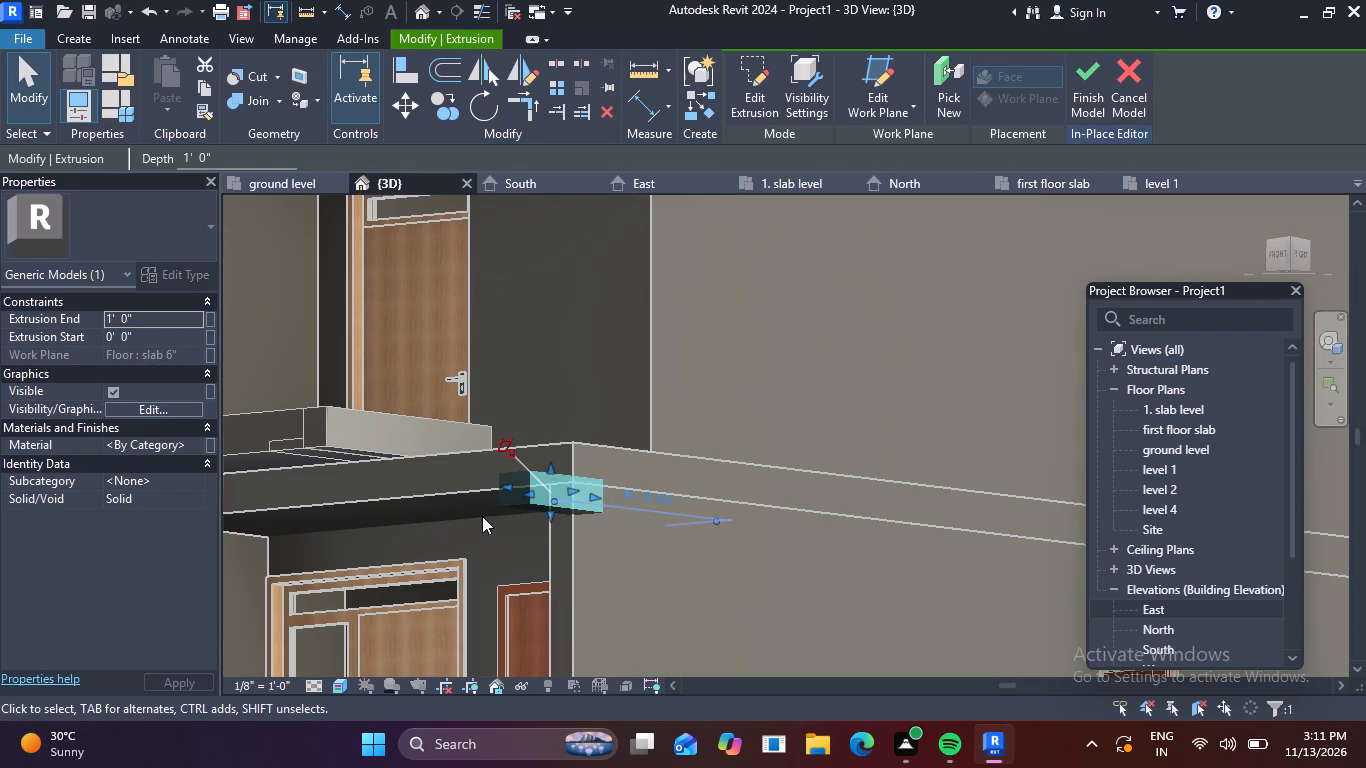
pyautogui.scroll(-4, 450, 524)
pyautogui.moveTo(414, 556); pyautogui.dragTo(556, 556, button='middle')
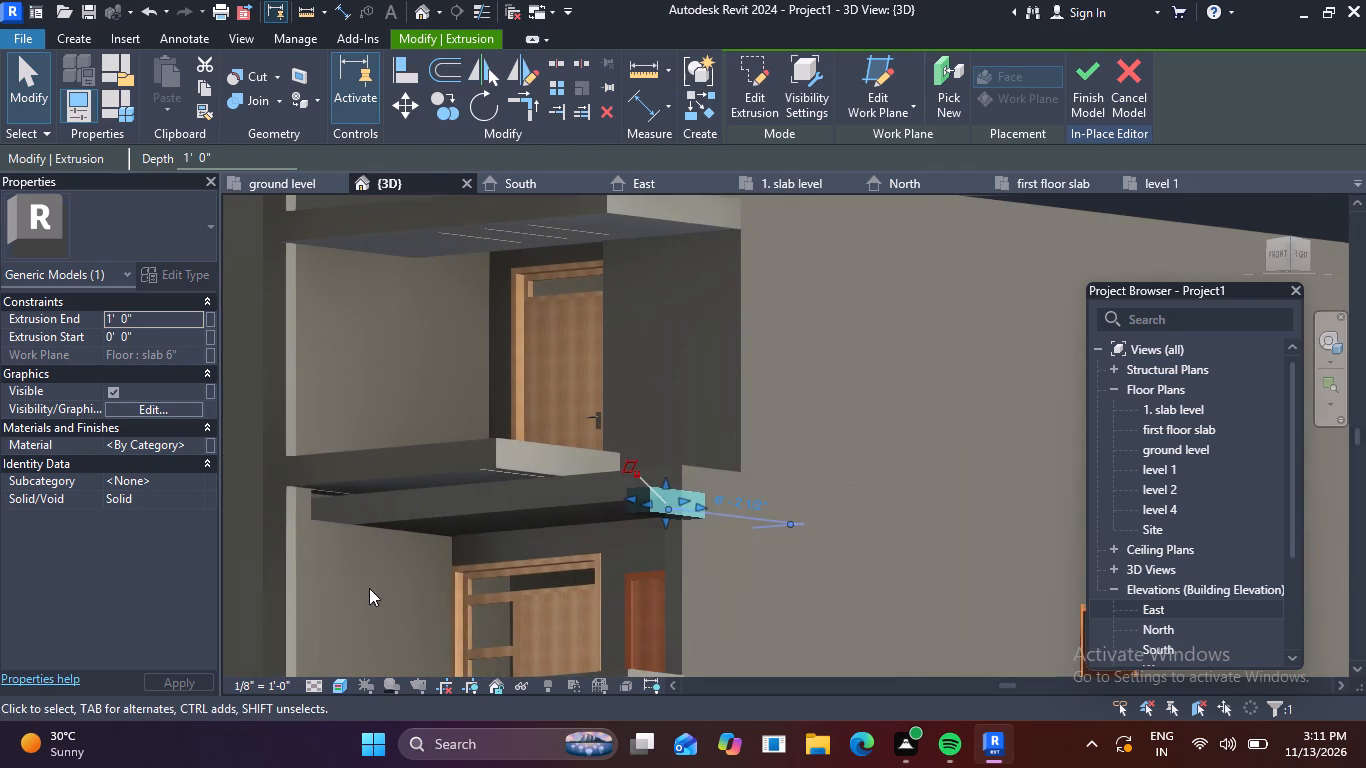
pyautogui.keyDown('shift'); pyautogui.moveTo(368, 589); pyautogui.dragTo(522, 611, button='middle'); pyautogui.keyUp('shift')
pyautogui.scroll(-4, 454, 572)
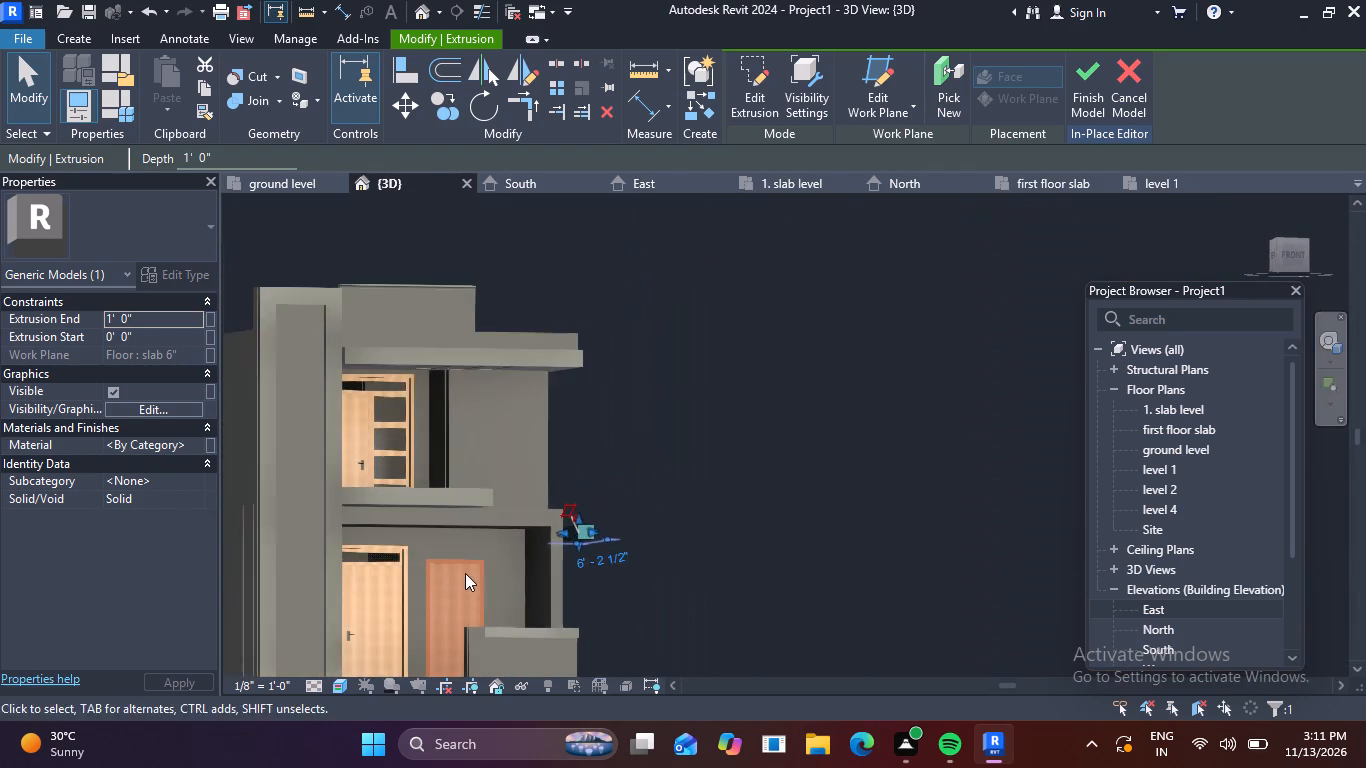
# Adjust the extrusion's front face with its shape handle, keeping it a short block at the slab's front corner.
pyautogui.moveTo(465, 573); pyautogui.dragTo(634, 536, button='middle')
pyautogui.keyDown('shift'); pyautogui.moveTo(522, 560); pyautogui.dragTo(462, 564, button='middle'); pyautogui.keyUp('shift')
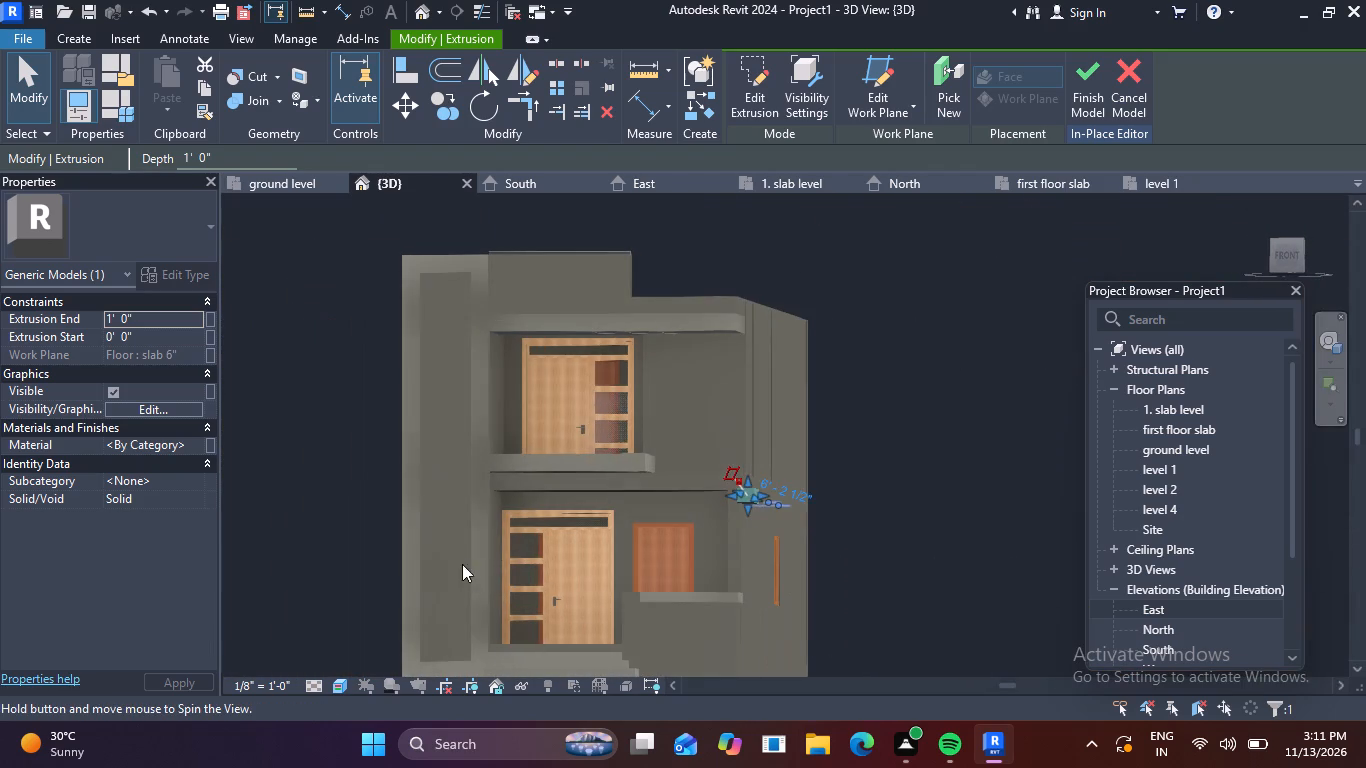
pyautogui.scroll(3, 772, 485)
pyautogui.moveTo(719, 501); pyautogui.dragTo(650, 501)
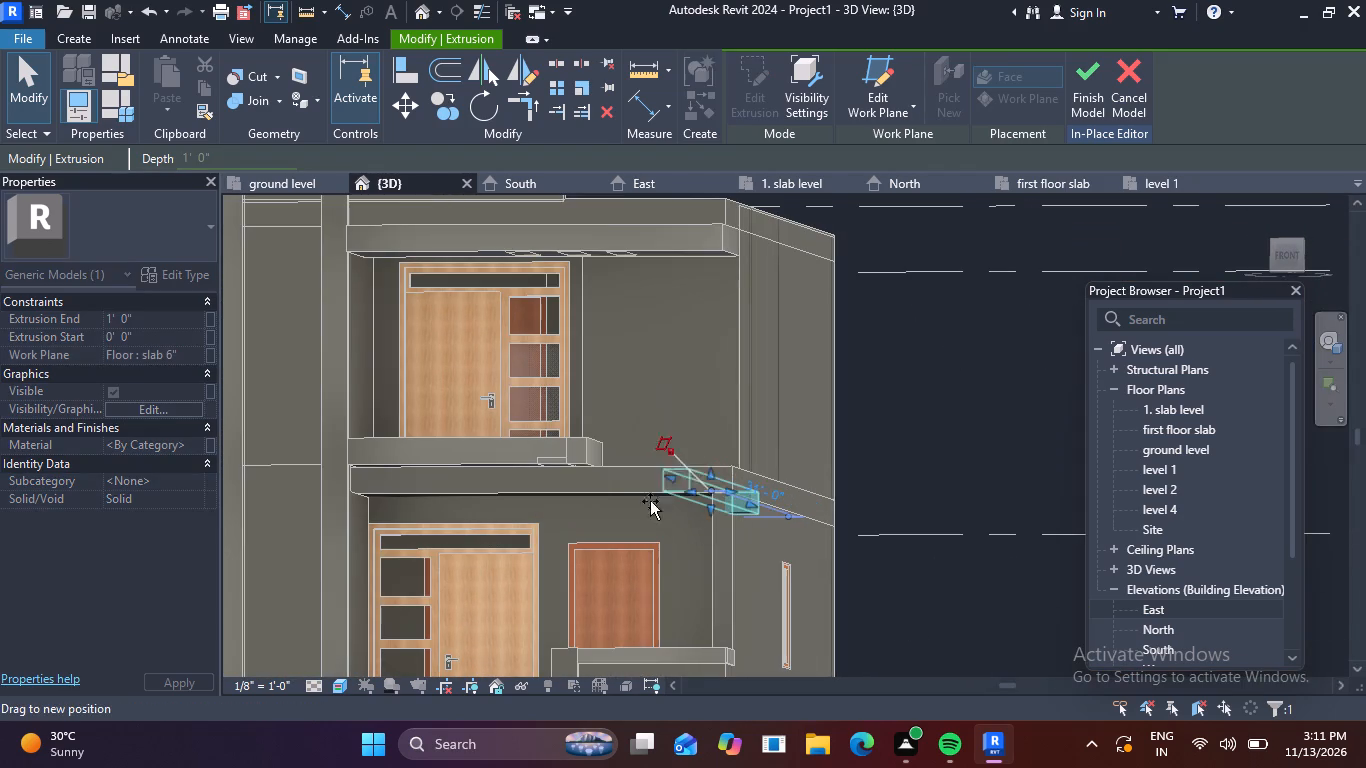
pyautogui.moveTo(650, 501); pyautogui.dragTo(333, 448)
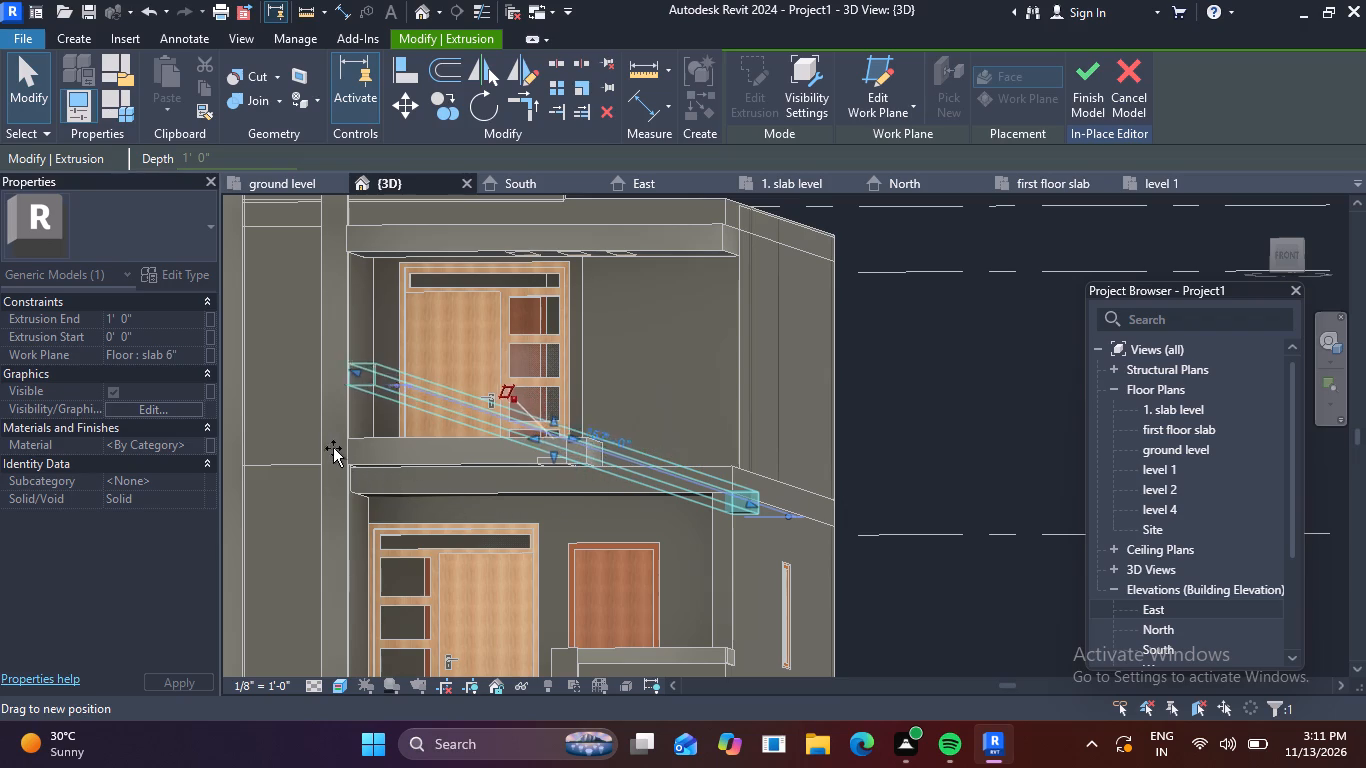
pyautogui.moveTo(333, 448); pyautogui.dragTo(1019, 470)
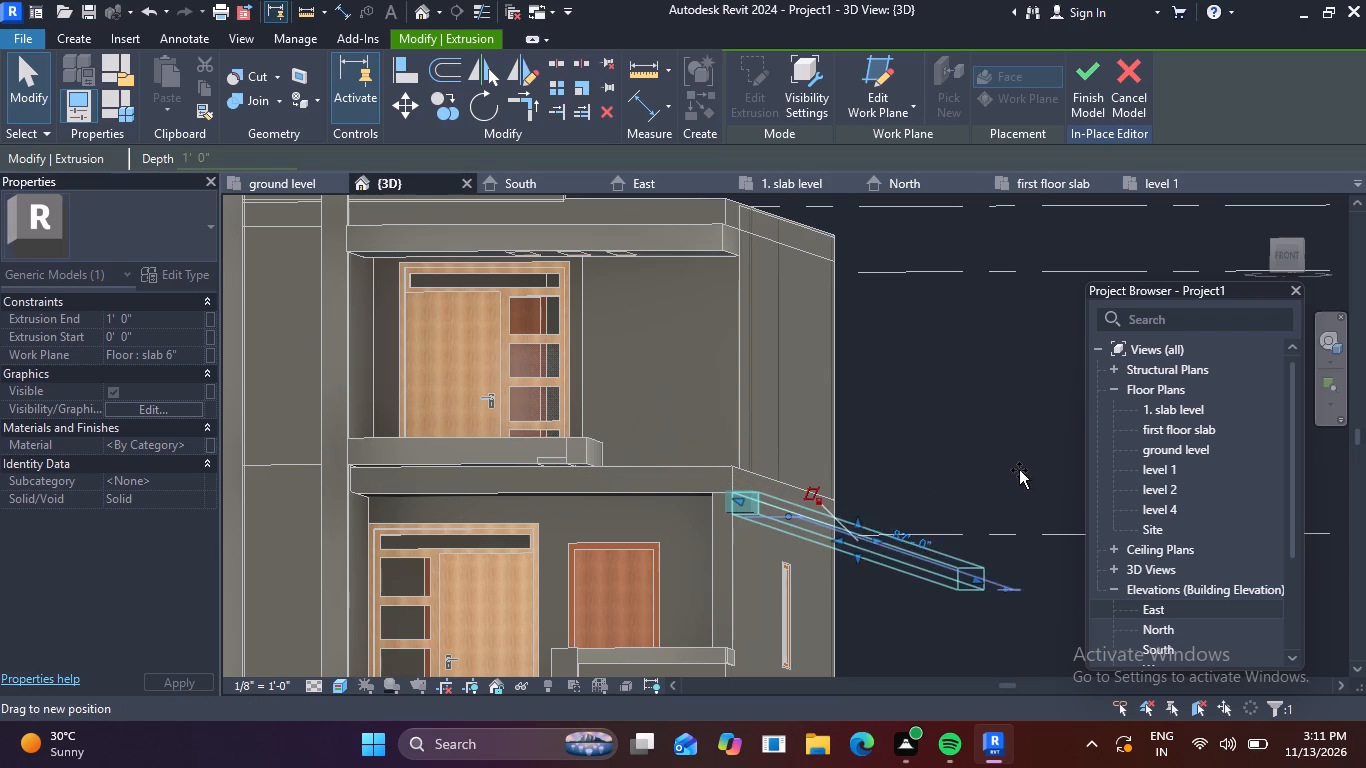
pyautogui.moveTo(1019, 470); pyautogui.dragTo(389, 445)
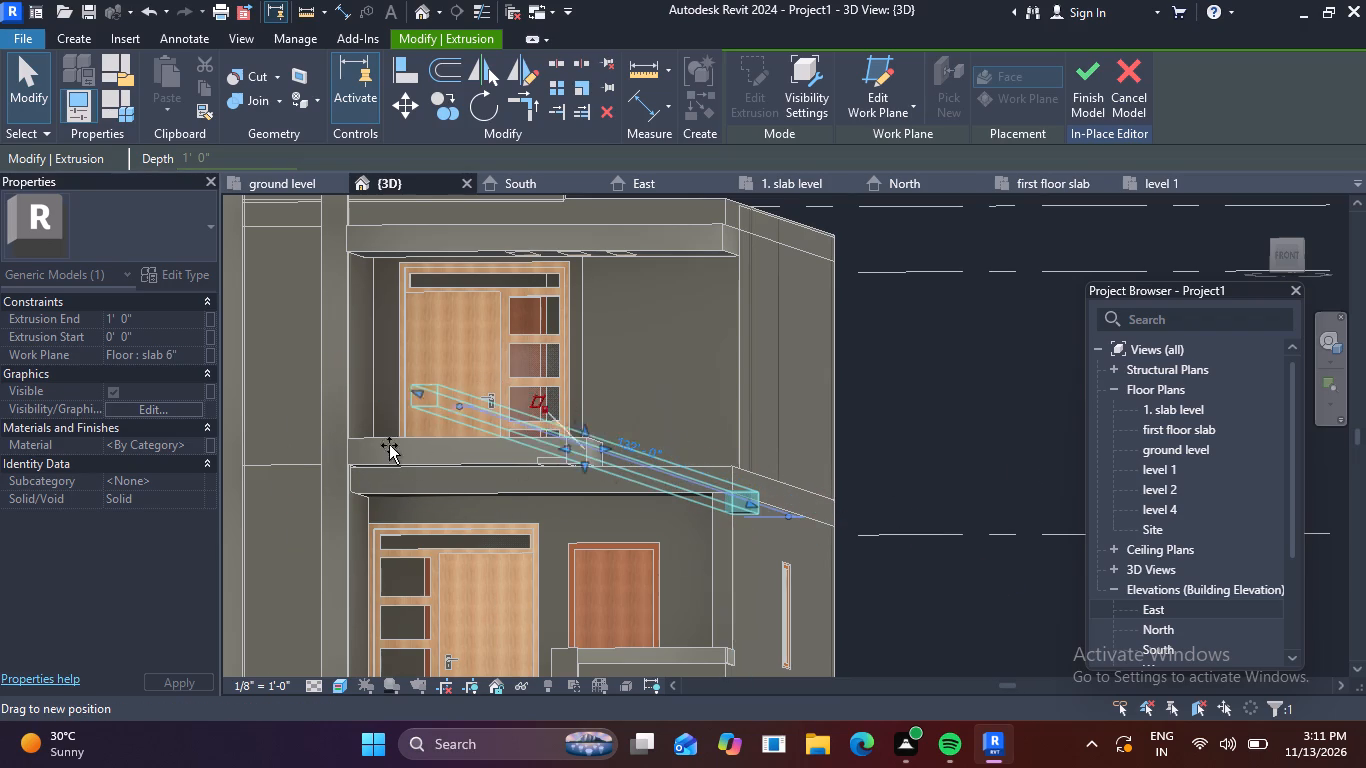
pyautogui.moveTo(389, 445); pyautogui.dragTo(747, 433)
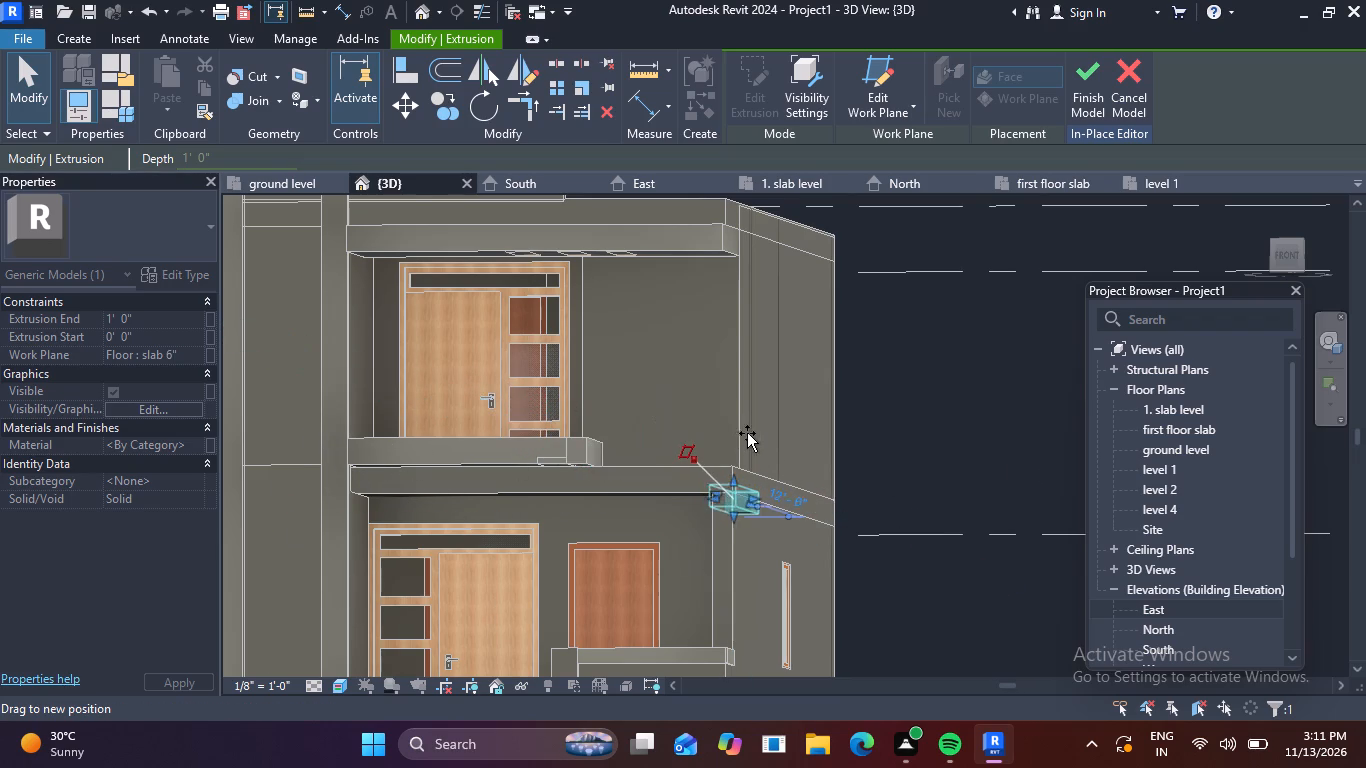
pyautogui.moveTo(747, 433); pyautogui.dragTo(753, 447)
pyautogui.press('Escape')
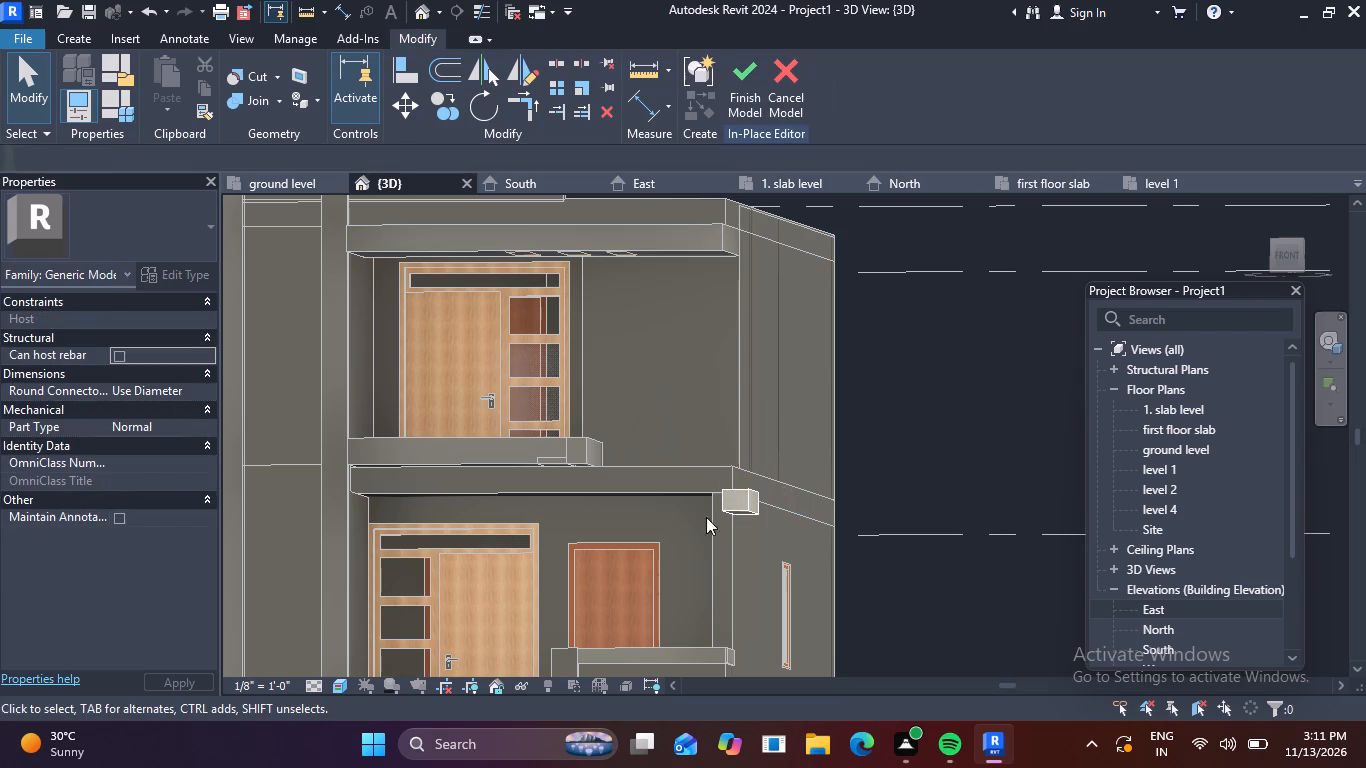
pyautogui.press('Escape')
# Stretch the extrusion across the facade to the far 9" wall, giving an extrusion start of -14' 4 1/2".
pyautogui.scroll(4, 755, 507)
pyautogui.click(732, 498)
pyautogui.click(707, 508)
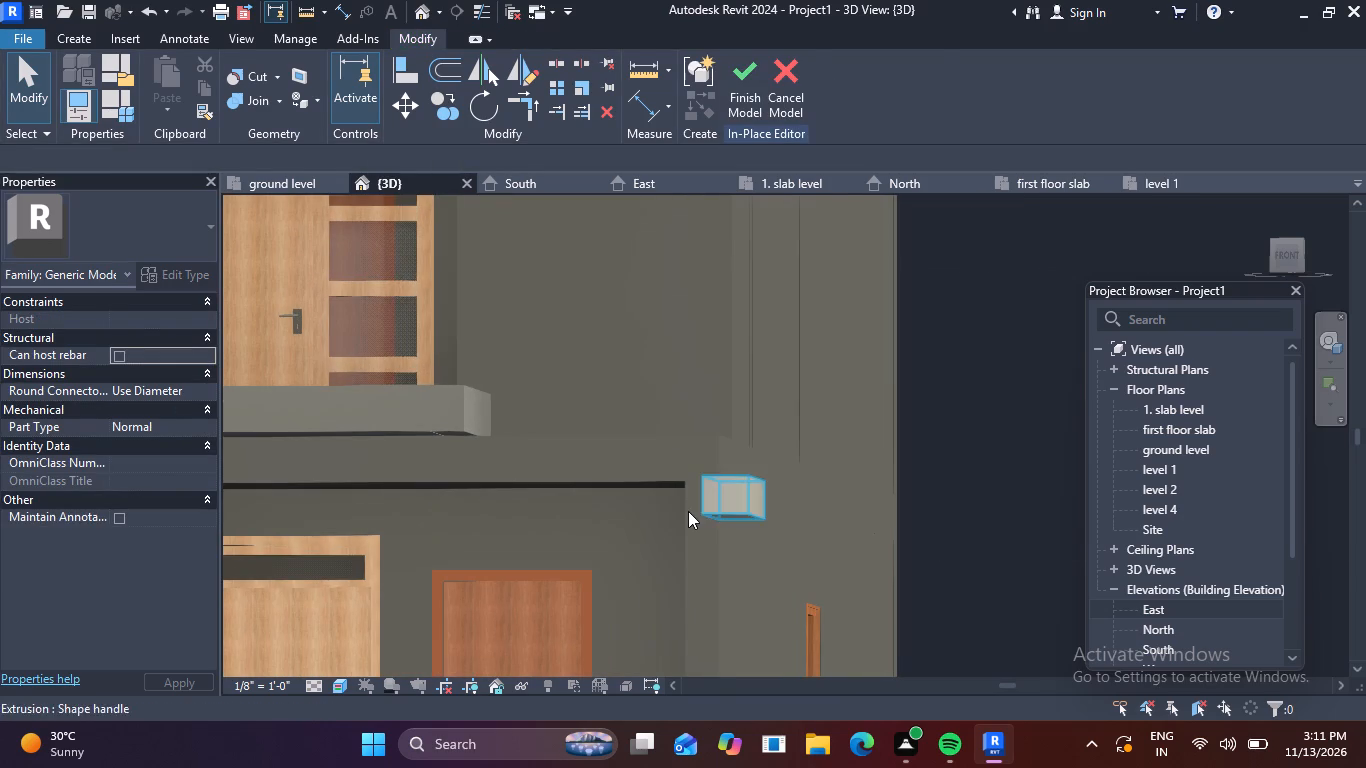
pyautogui.moveTo(695, 500); pyautogui.dragTo(387, 544)
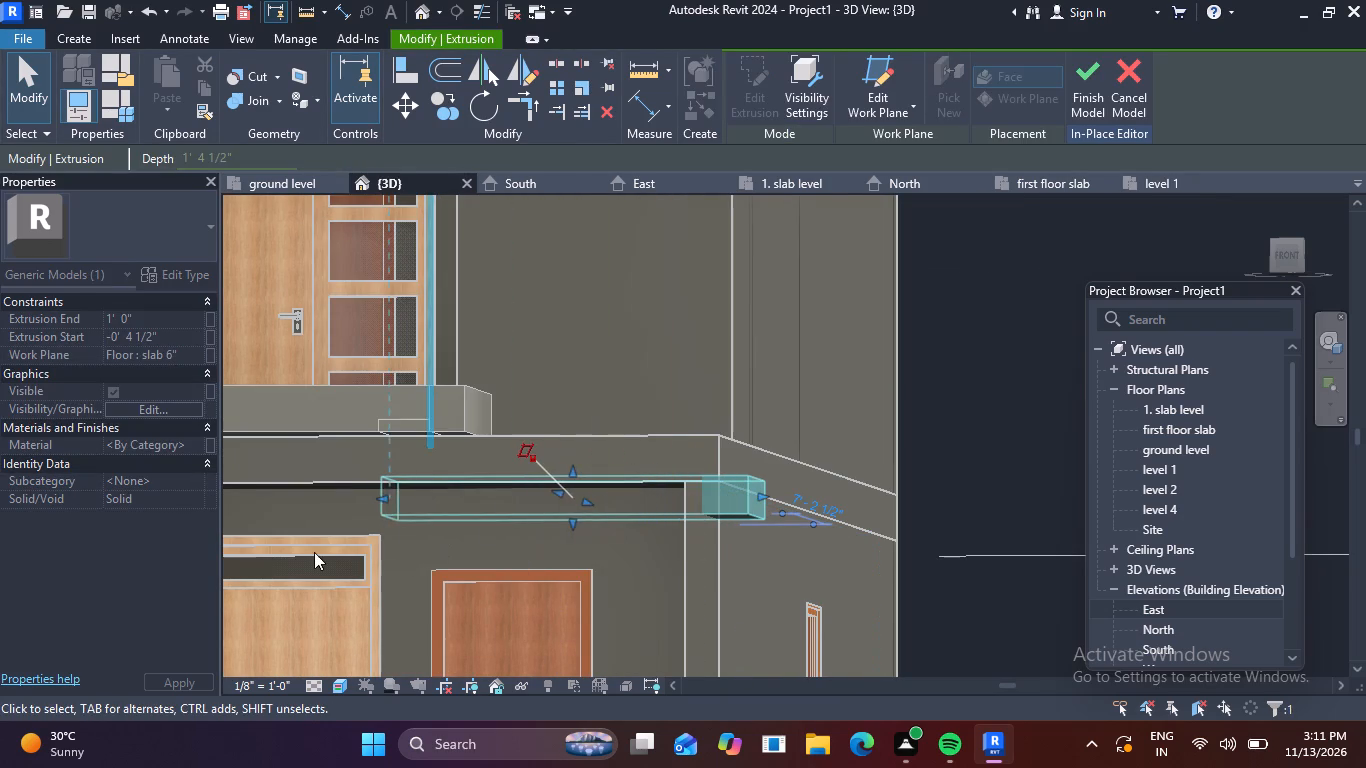
pyautogui.scroll(-2, 333, 548)
pyautogui.moveTo(394, 544); pyautogui.dragTo(989, 502, button='middle')
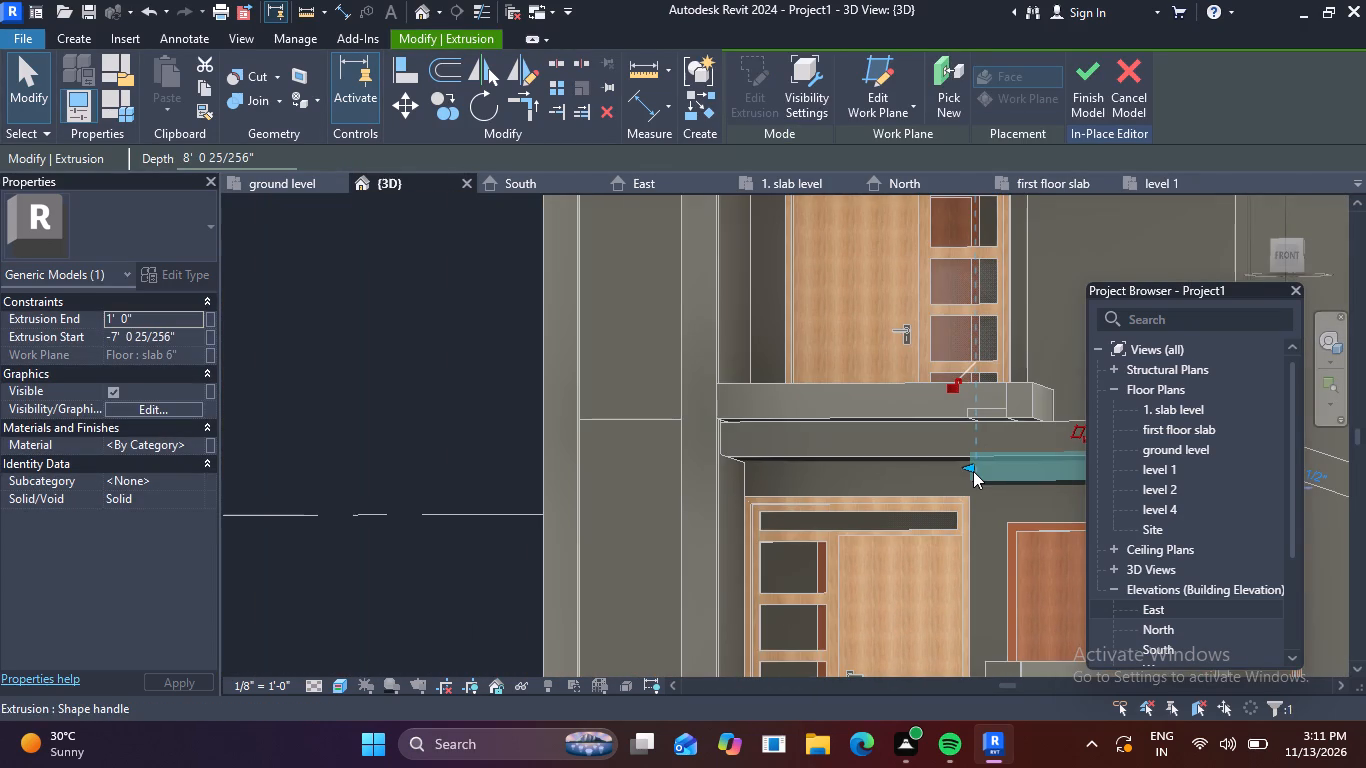
pyautogui.moveTo(971, 468); pyautogui.dragTo(726, 462)
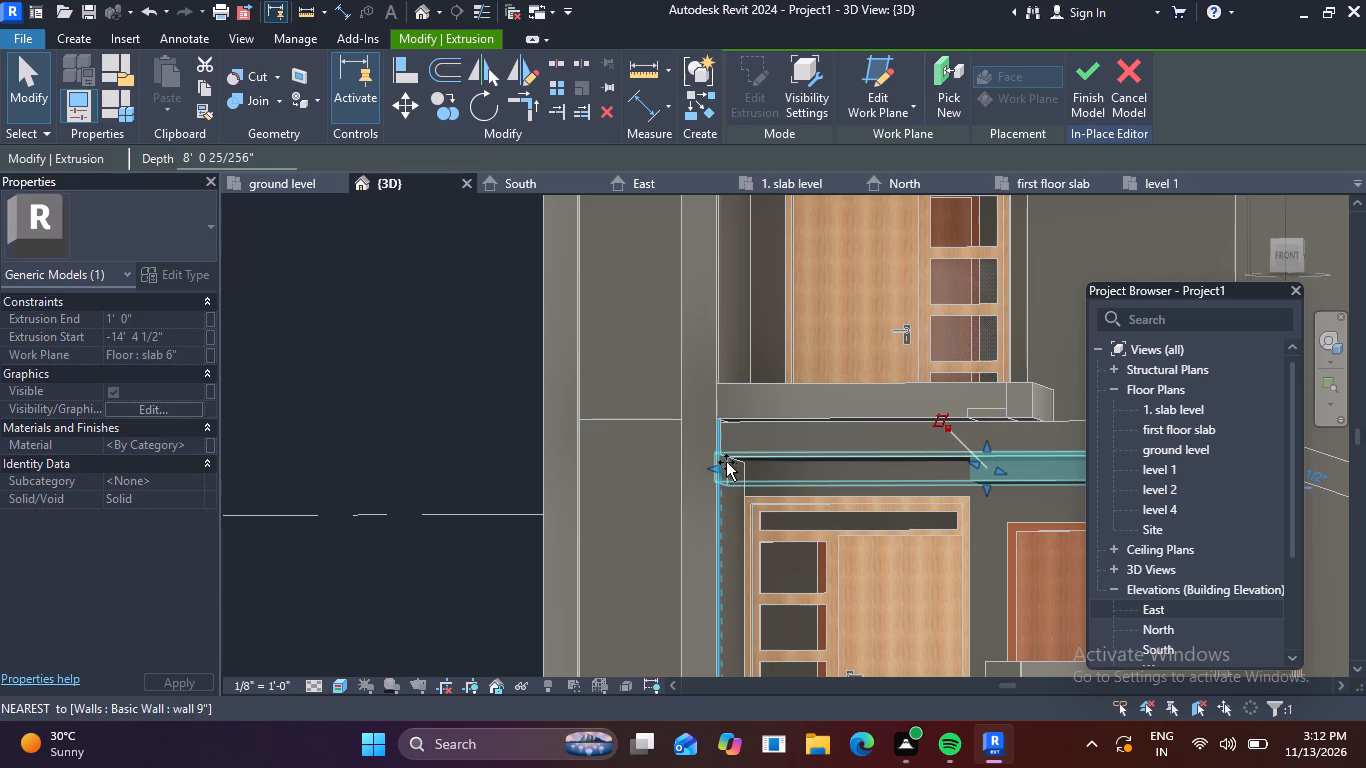
pyautogui.moveTo(726, 462); pyautogui.dragTo(724, 461)
# Stretch the long inner face of the extrusion back beneath the slab, toward the house.
pyautogui.scroll(-3, 780, 500)
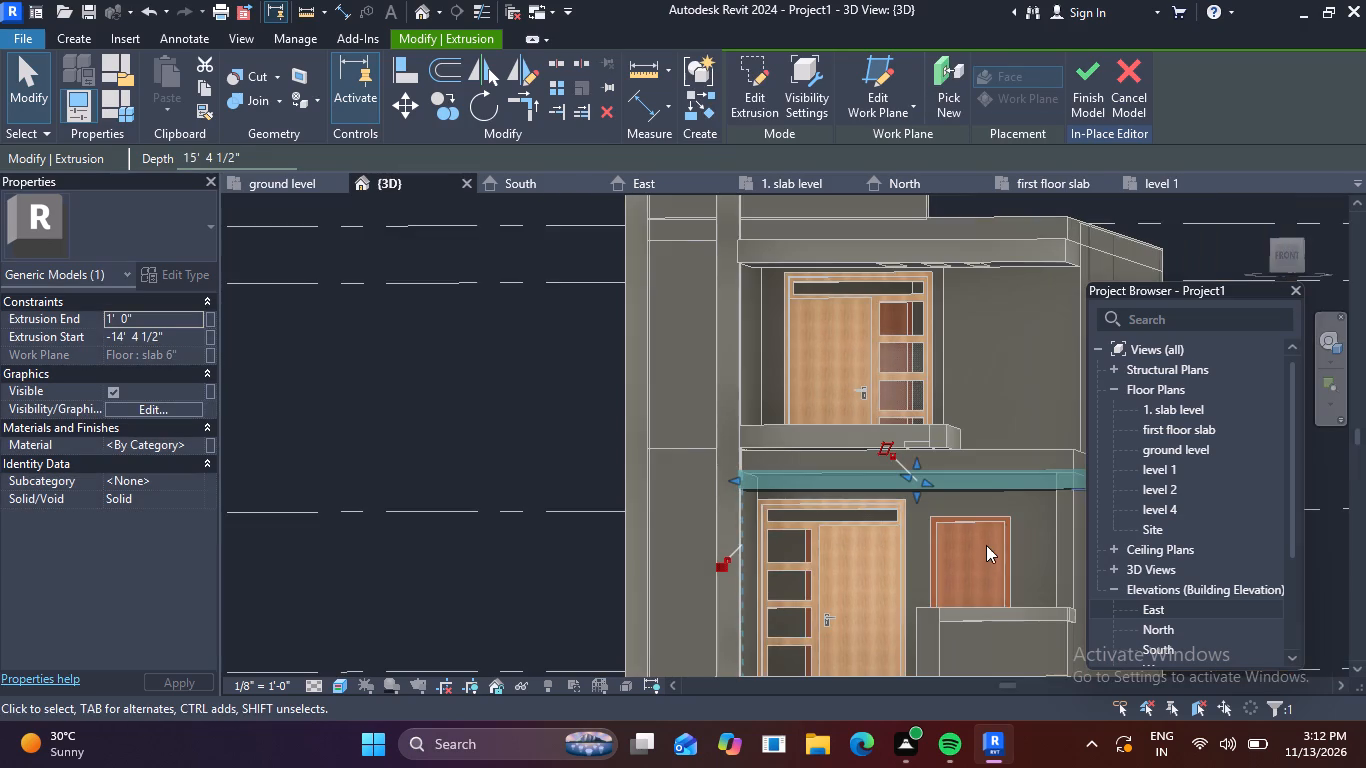
pyautogui.moveTo(979, 552); pyautogui.dragTo(885, 455, button='middle')
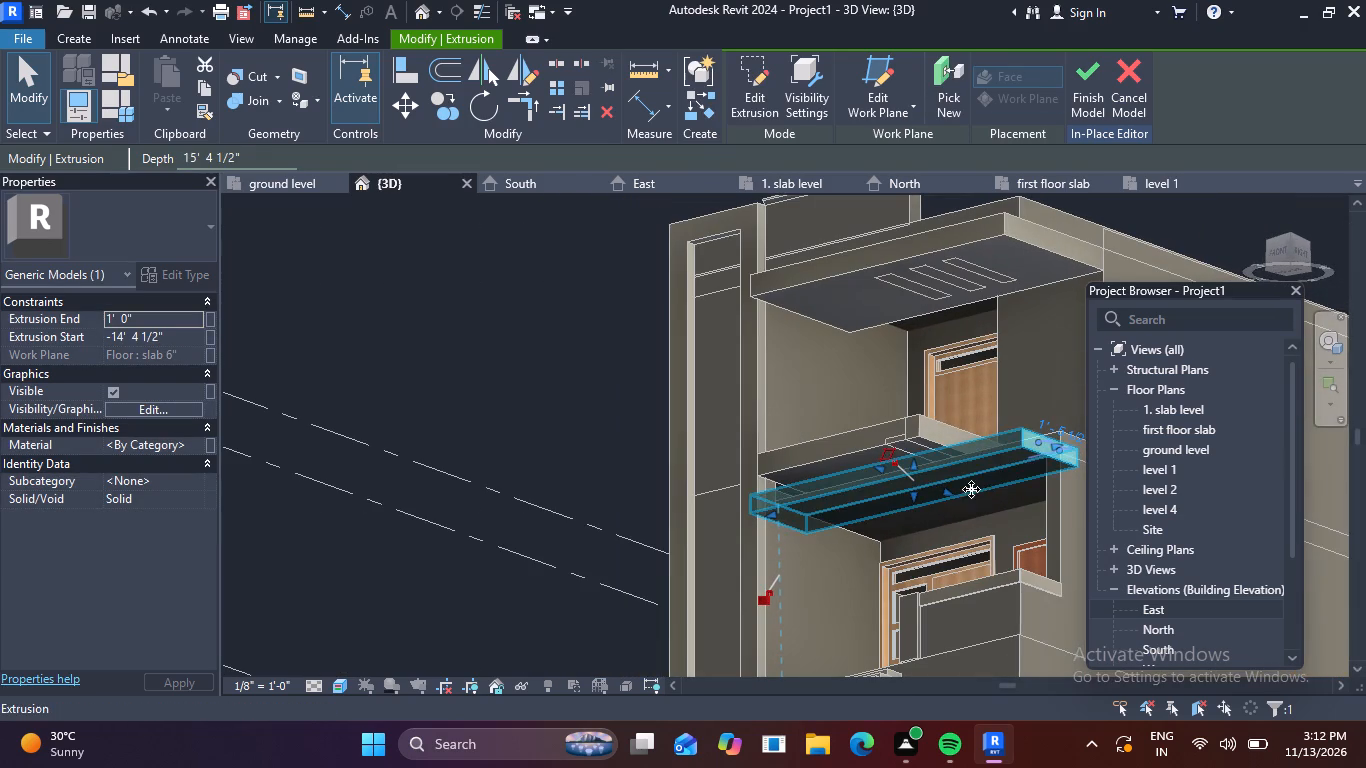
pyautogui.moveTo(948, 492); pyautogui.dragTo(984, 500)
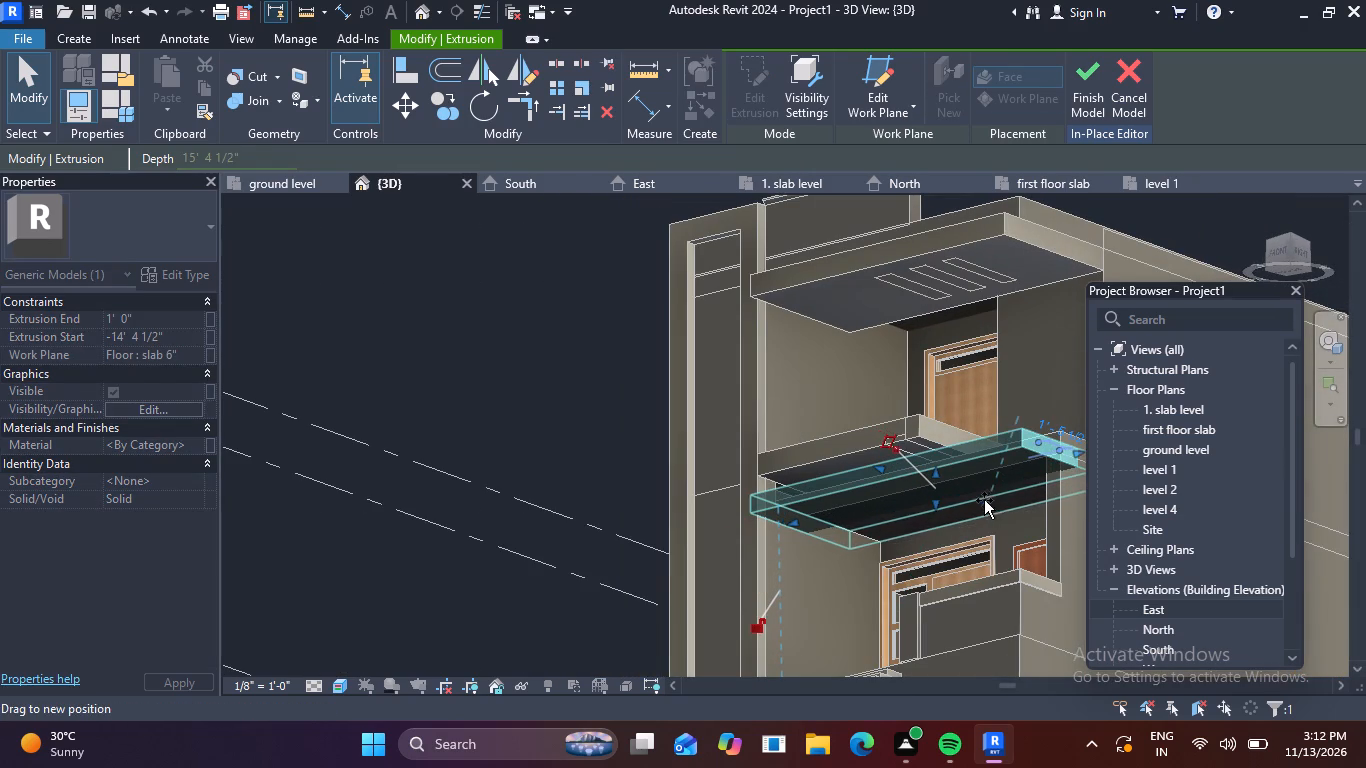
pyautogui.moveTo(984, 500); pyautogui.dragTo(1029, 505)
pyautogui.scroll(-2, 854, 543)
pyautogui.press('Escape')
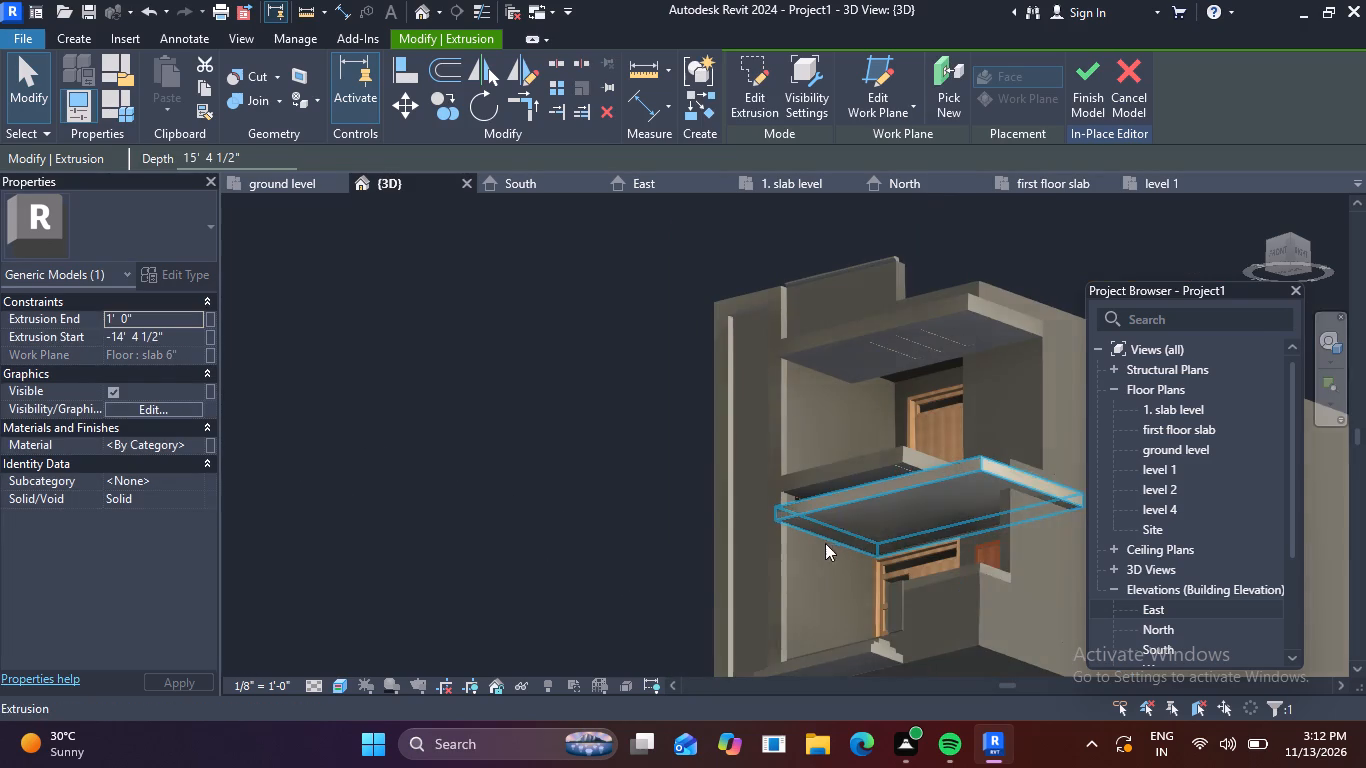
# Pull the extrusion's overhanging end back to the slab's side face, giving an extrusion end of 0' 0".
pyautogui.keyDown('shift'); pyautogui.moveTo(617, 541); pyautogui.dragTo(741, 635, button='middle'); pyautogui.keyUp('shift')
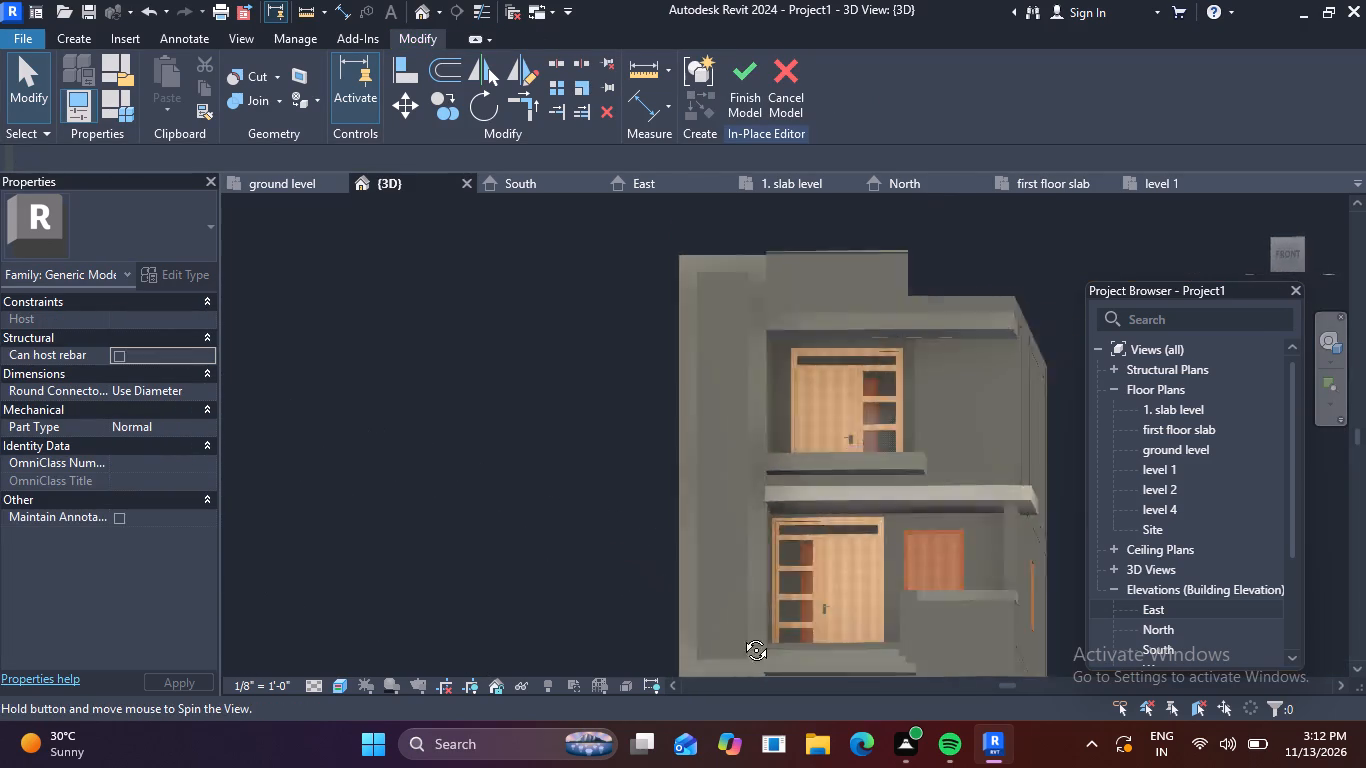
pyautogui.keyDown('shift'); pyautogui.moveTo(741, 635); pyautogui.dragTo(658, 646, button='middle'); pyautogui.keyUp('shift')
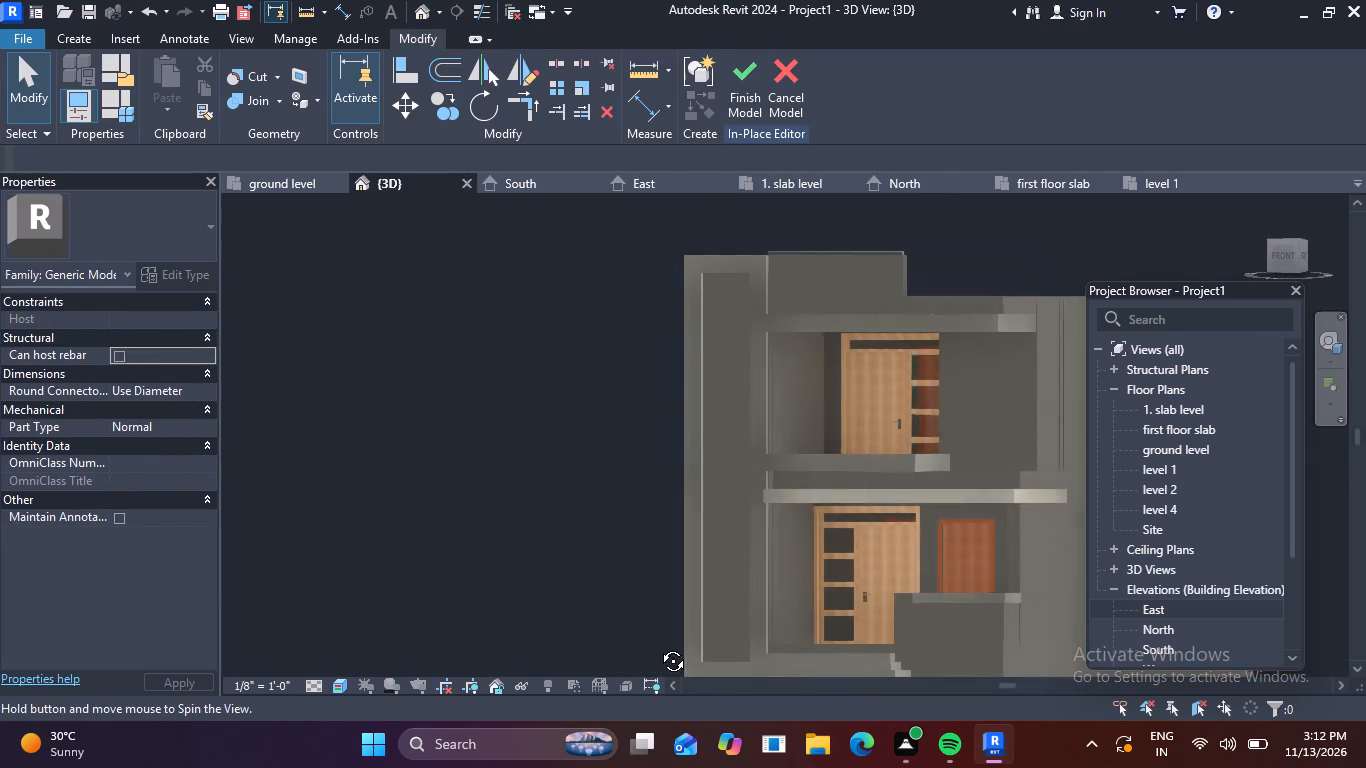
pyautogui.keyDown('shift'); pyautogui.moveTo(658, 646); pyautogui.dragTo(729, 666, button='middle'); pyautogui.keyUp('shift')
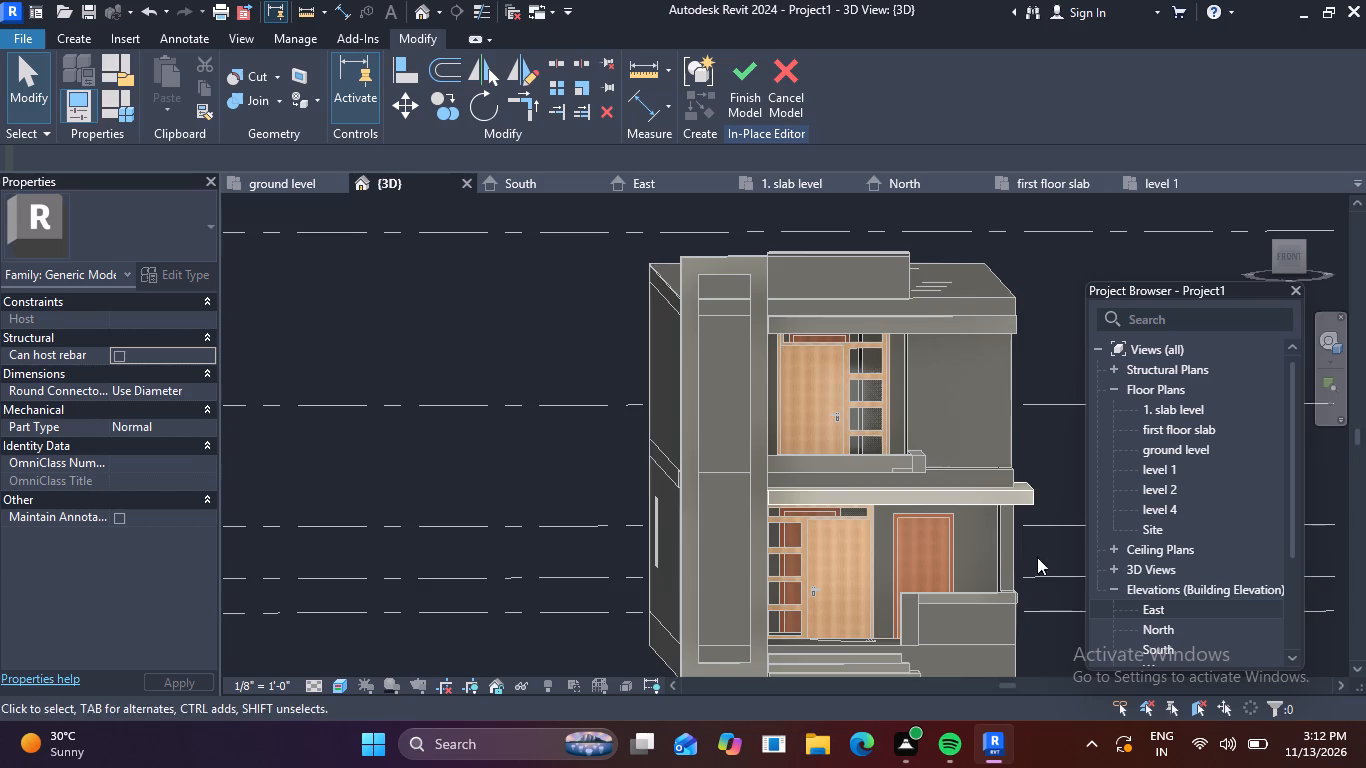
pyautogui.moveTo(1017, 537); pyautogui.dragTo(889, 587, button='middle')
pyautogui.scroll(5, 929, 544)
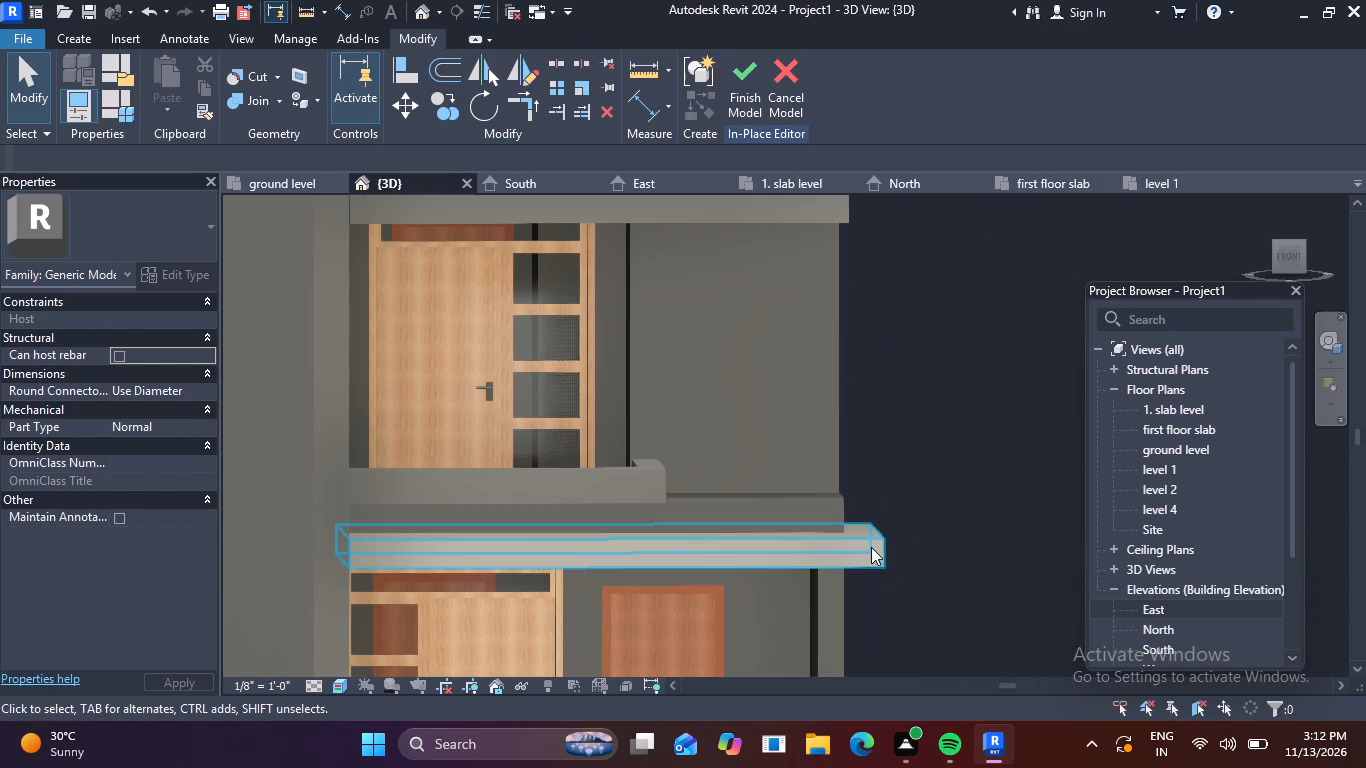
pyautogui.click(871, 547)
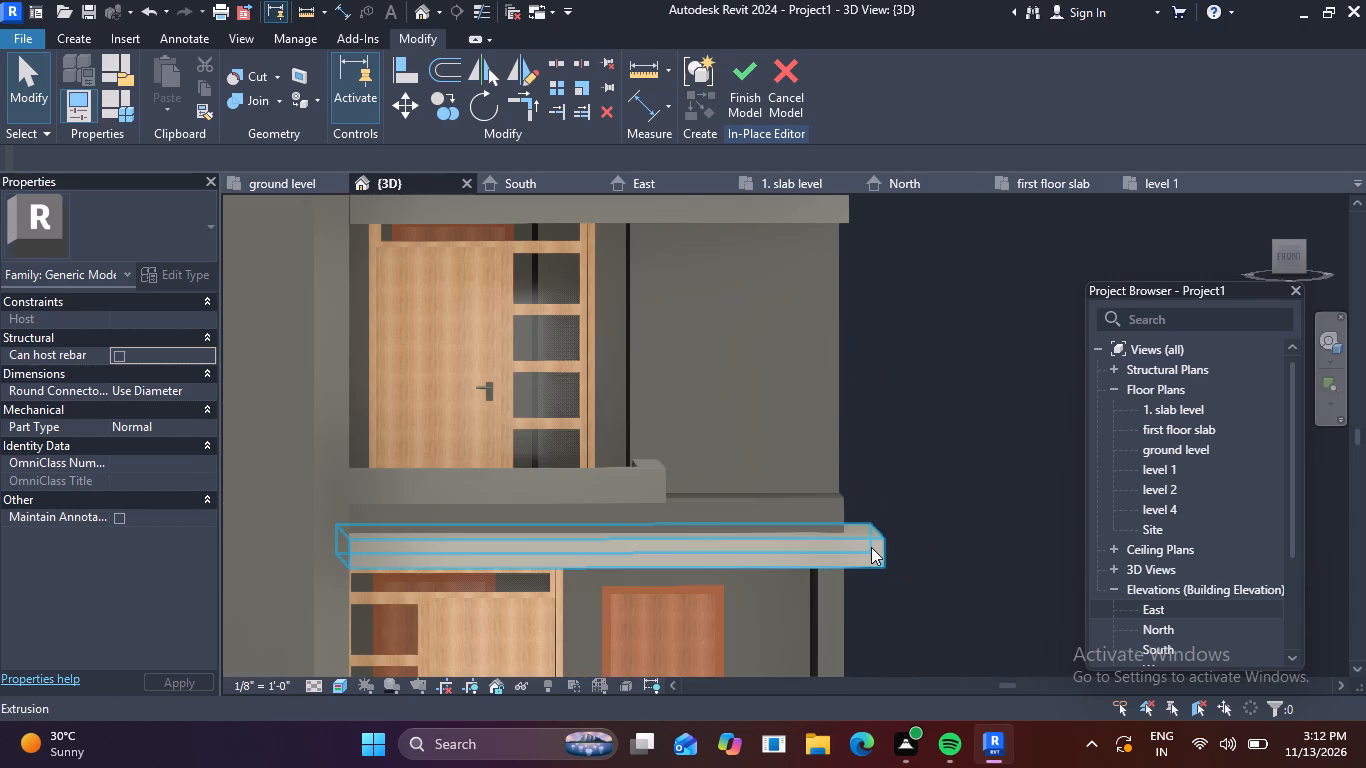
pyautogui.moveTo(882, 541); pyautogui.dragTo(836, 542)
pyautogui.scroll(-3, 814, 575)
pyautogui.press('Escape')
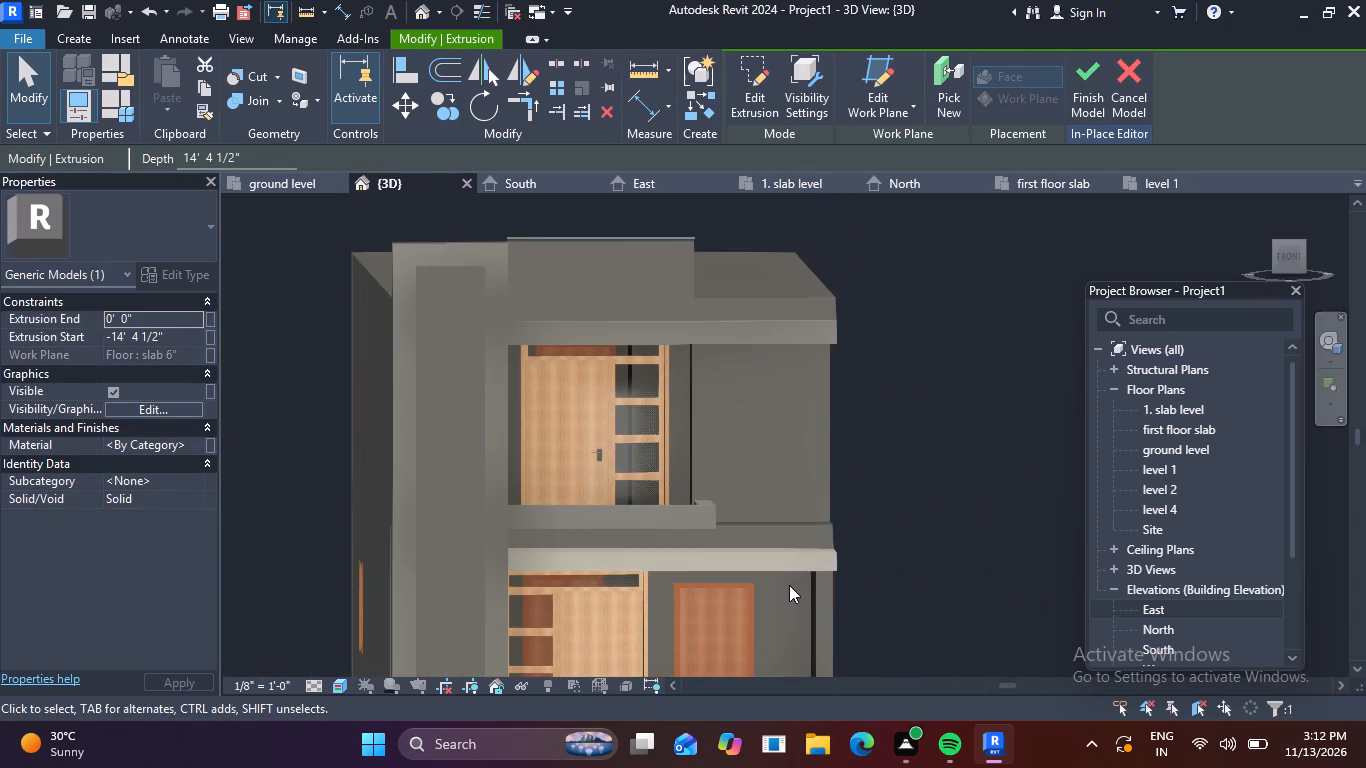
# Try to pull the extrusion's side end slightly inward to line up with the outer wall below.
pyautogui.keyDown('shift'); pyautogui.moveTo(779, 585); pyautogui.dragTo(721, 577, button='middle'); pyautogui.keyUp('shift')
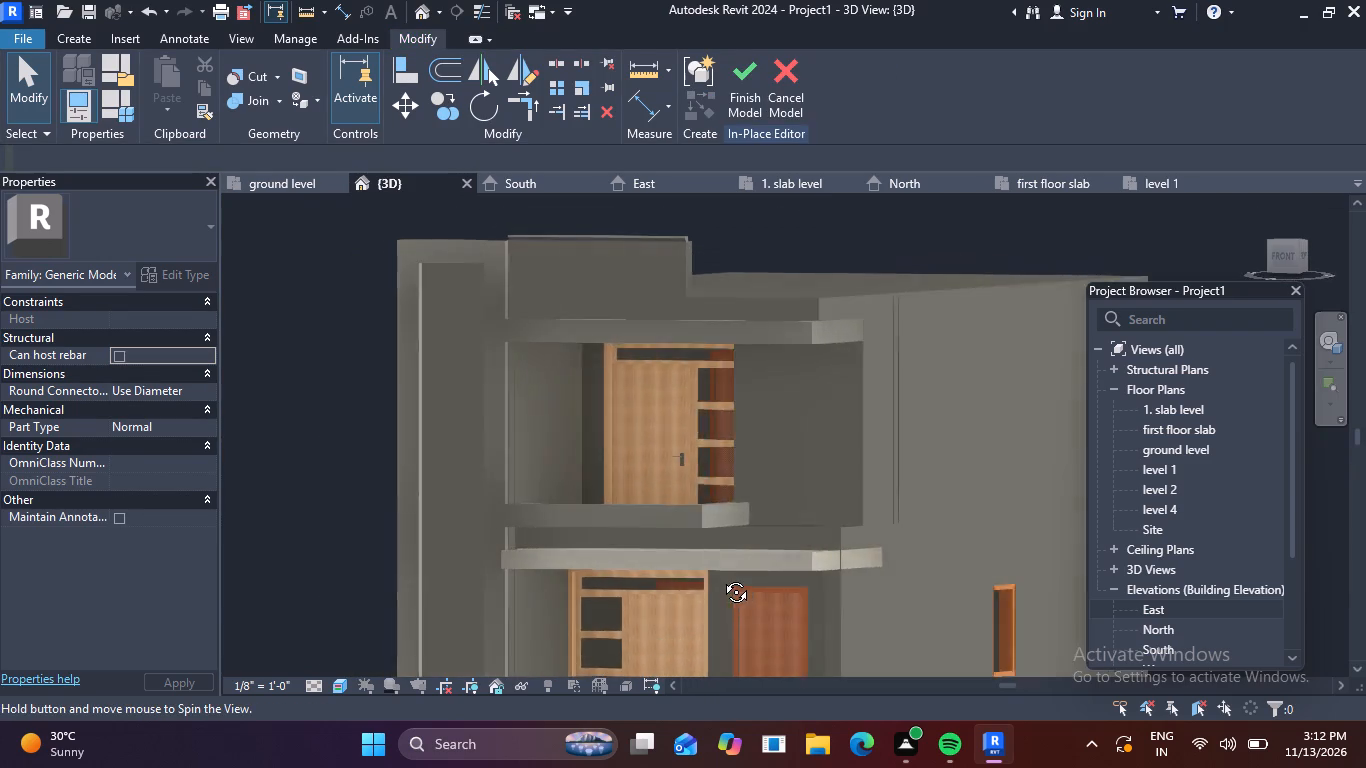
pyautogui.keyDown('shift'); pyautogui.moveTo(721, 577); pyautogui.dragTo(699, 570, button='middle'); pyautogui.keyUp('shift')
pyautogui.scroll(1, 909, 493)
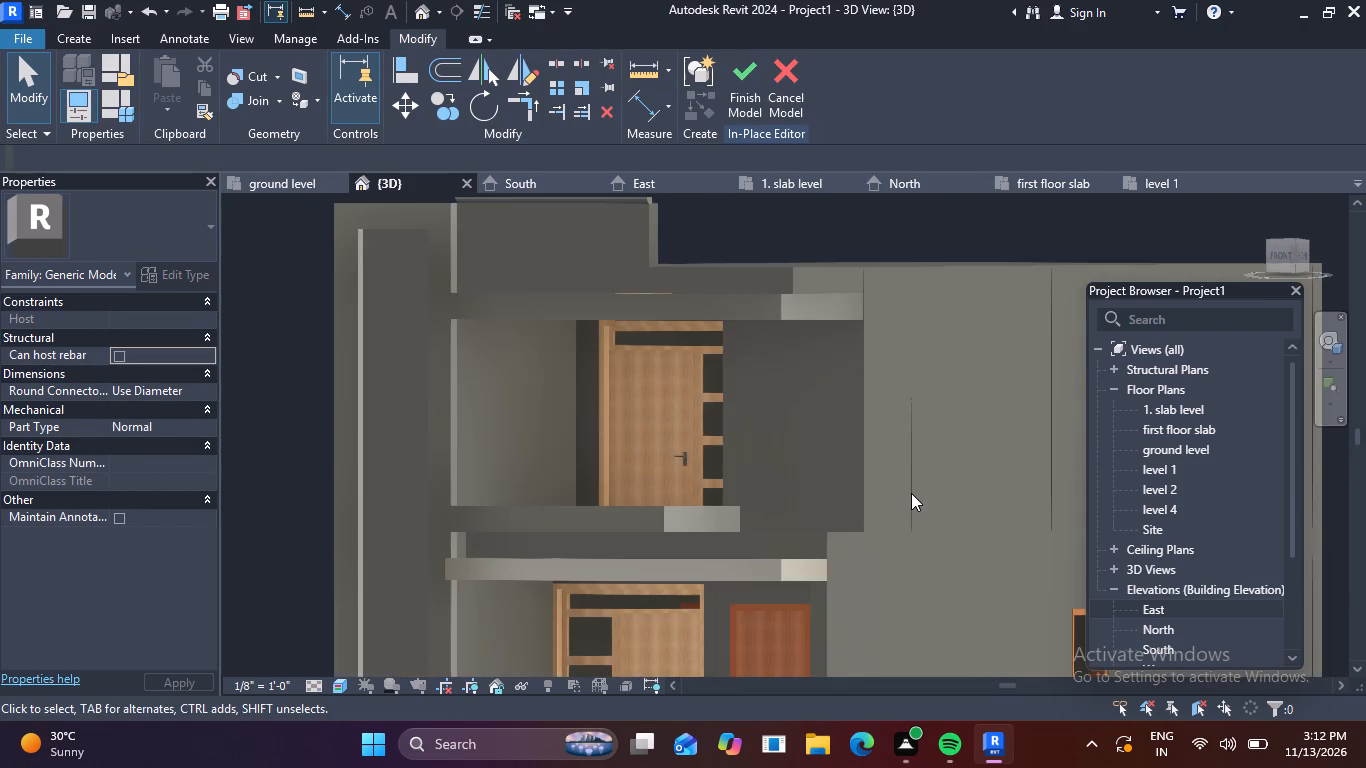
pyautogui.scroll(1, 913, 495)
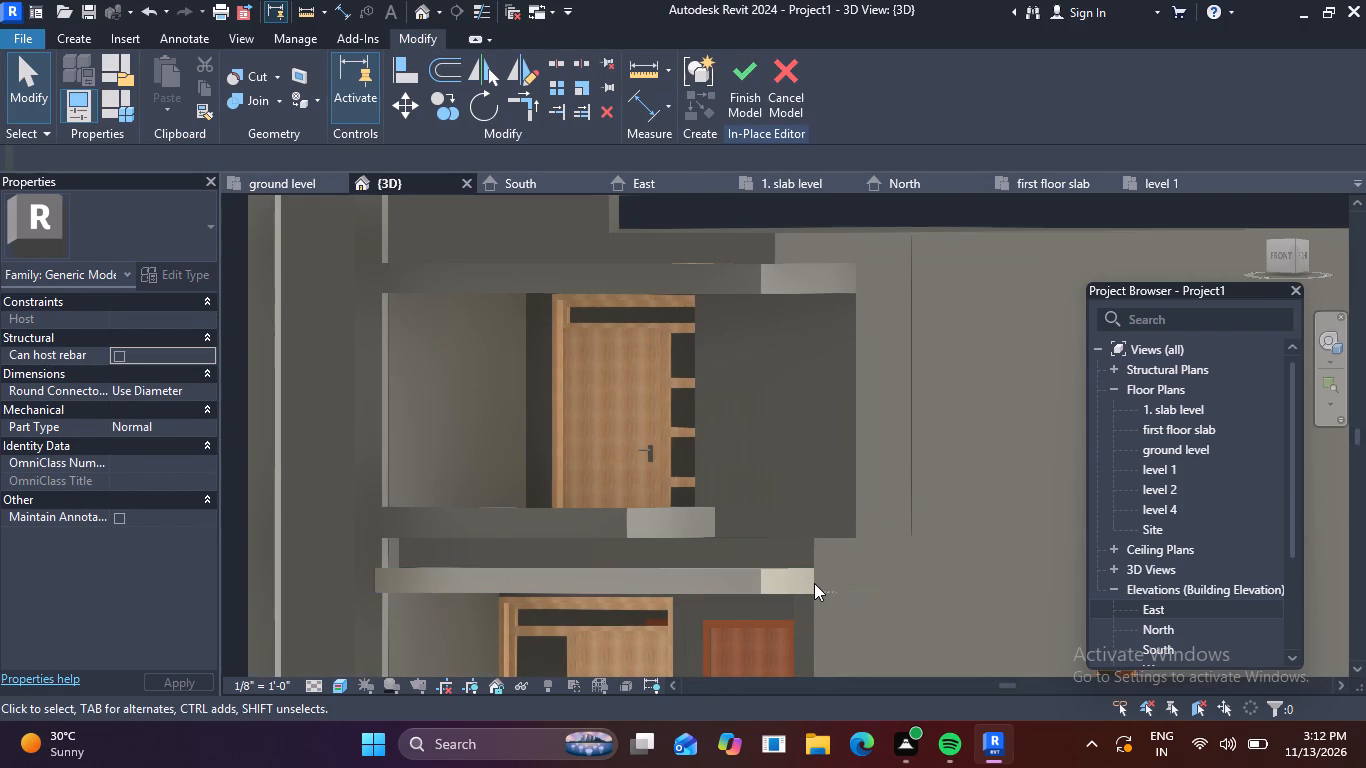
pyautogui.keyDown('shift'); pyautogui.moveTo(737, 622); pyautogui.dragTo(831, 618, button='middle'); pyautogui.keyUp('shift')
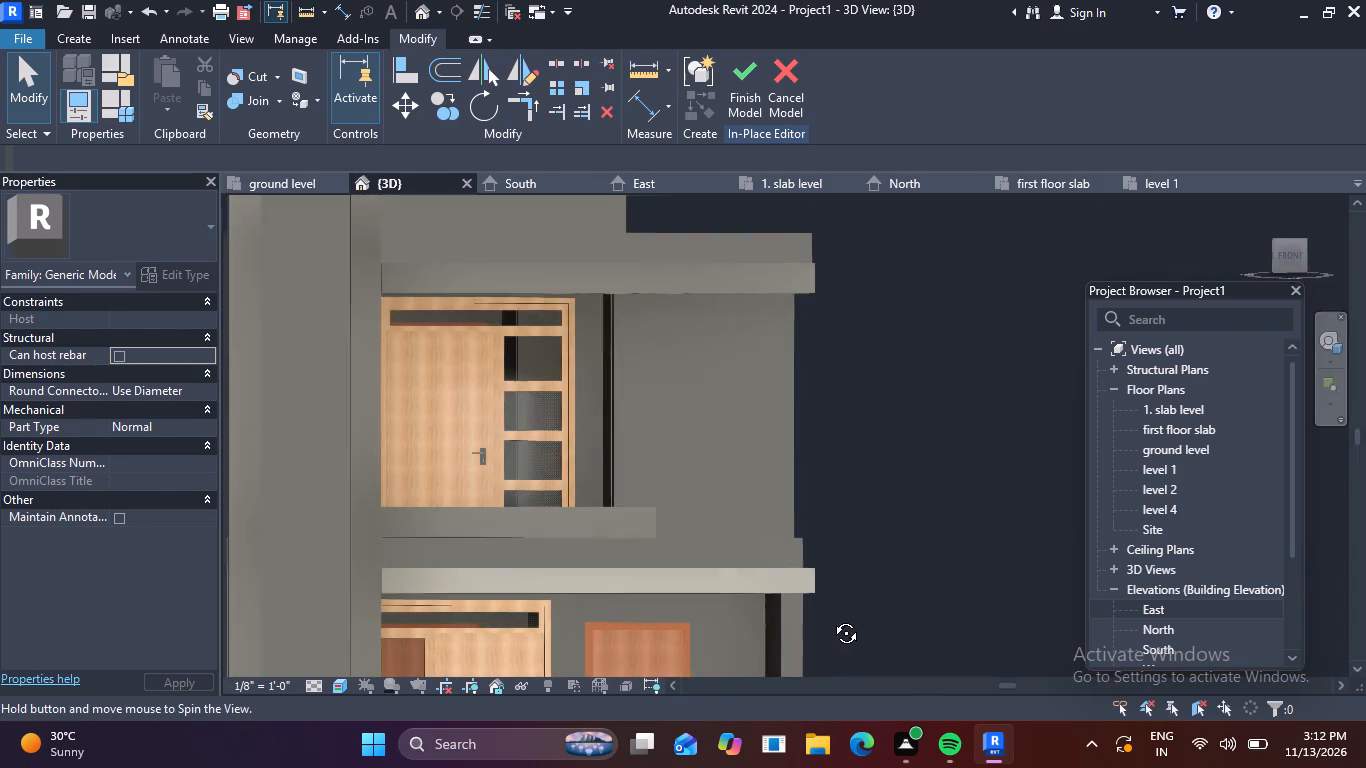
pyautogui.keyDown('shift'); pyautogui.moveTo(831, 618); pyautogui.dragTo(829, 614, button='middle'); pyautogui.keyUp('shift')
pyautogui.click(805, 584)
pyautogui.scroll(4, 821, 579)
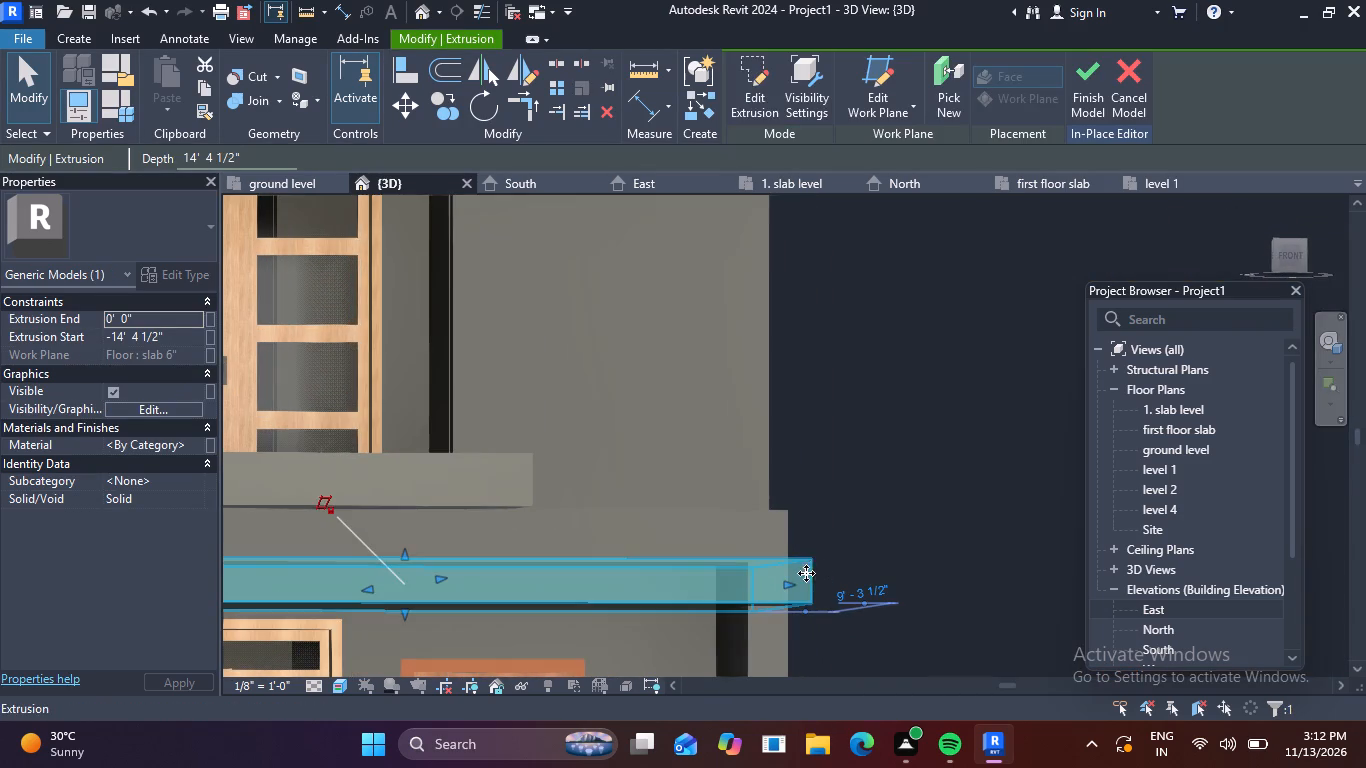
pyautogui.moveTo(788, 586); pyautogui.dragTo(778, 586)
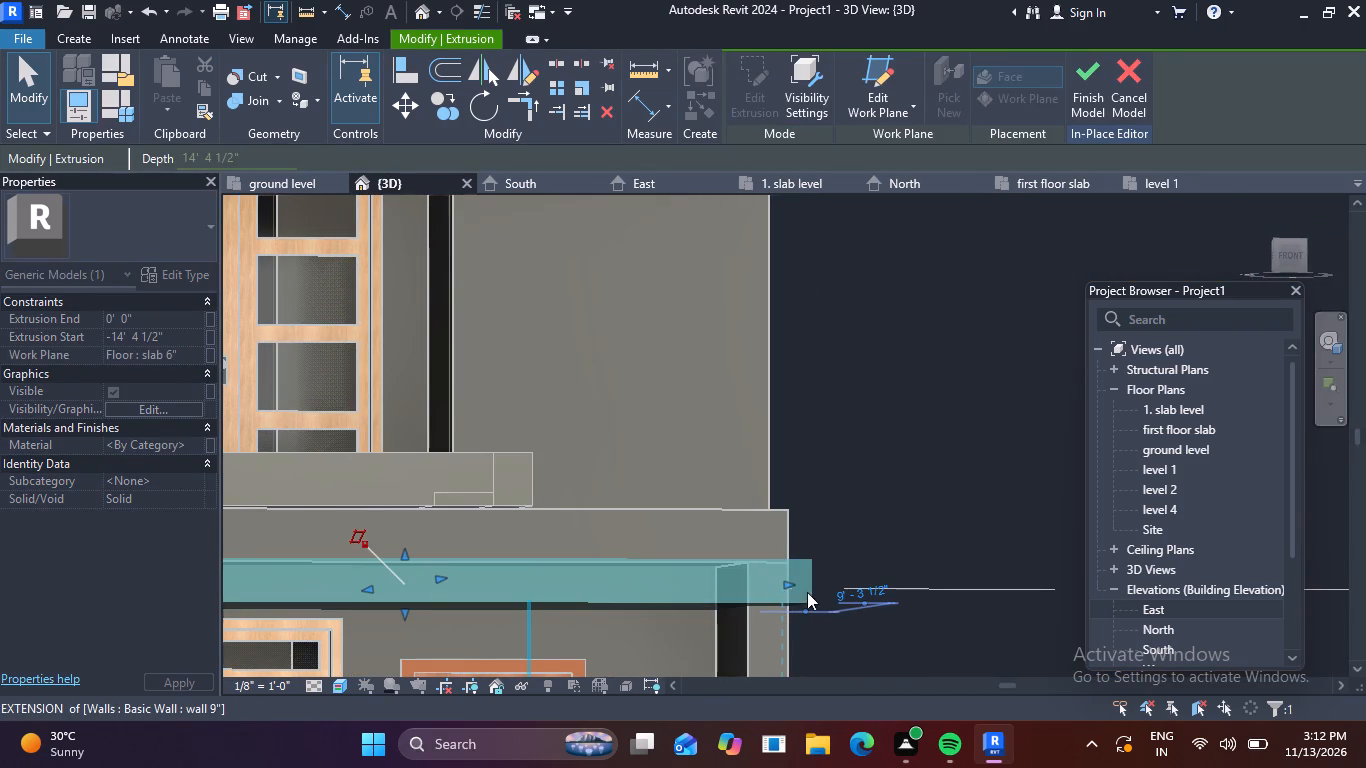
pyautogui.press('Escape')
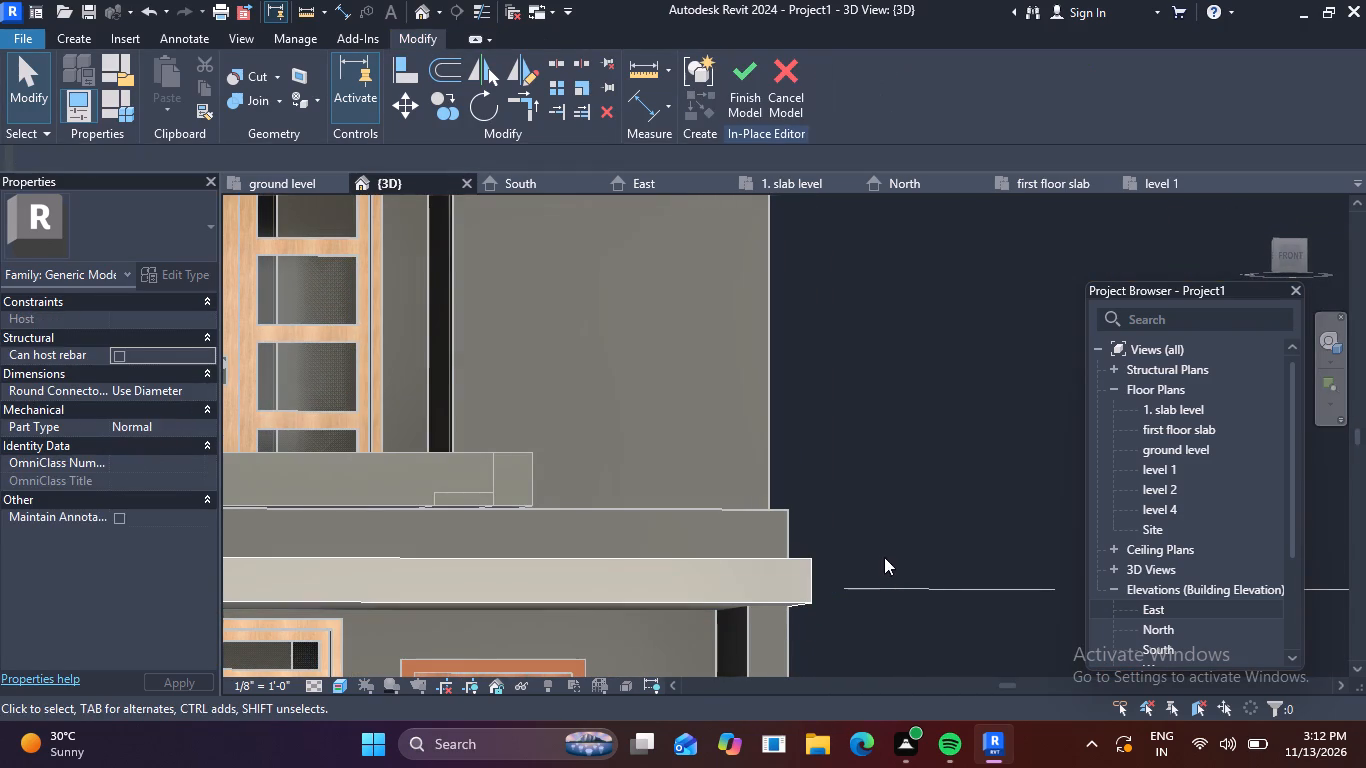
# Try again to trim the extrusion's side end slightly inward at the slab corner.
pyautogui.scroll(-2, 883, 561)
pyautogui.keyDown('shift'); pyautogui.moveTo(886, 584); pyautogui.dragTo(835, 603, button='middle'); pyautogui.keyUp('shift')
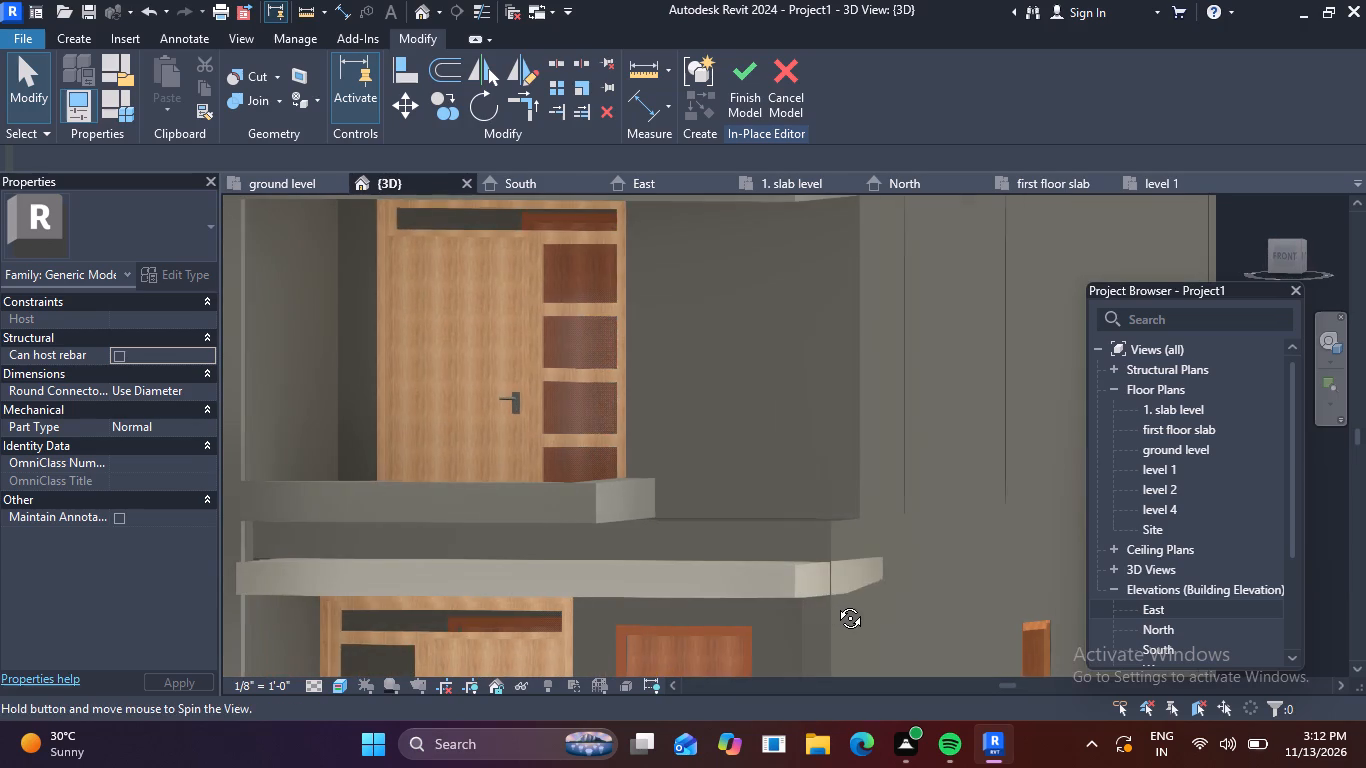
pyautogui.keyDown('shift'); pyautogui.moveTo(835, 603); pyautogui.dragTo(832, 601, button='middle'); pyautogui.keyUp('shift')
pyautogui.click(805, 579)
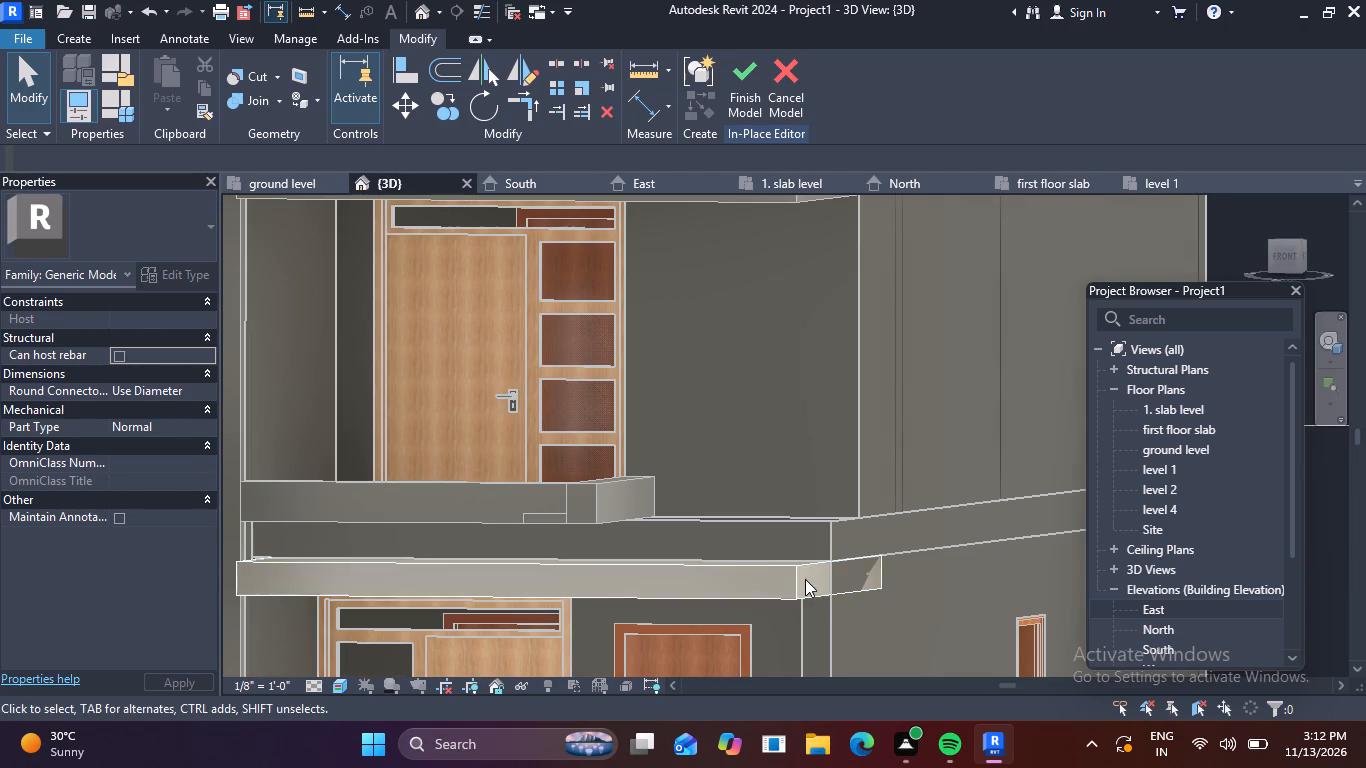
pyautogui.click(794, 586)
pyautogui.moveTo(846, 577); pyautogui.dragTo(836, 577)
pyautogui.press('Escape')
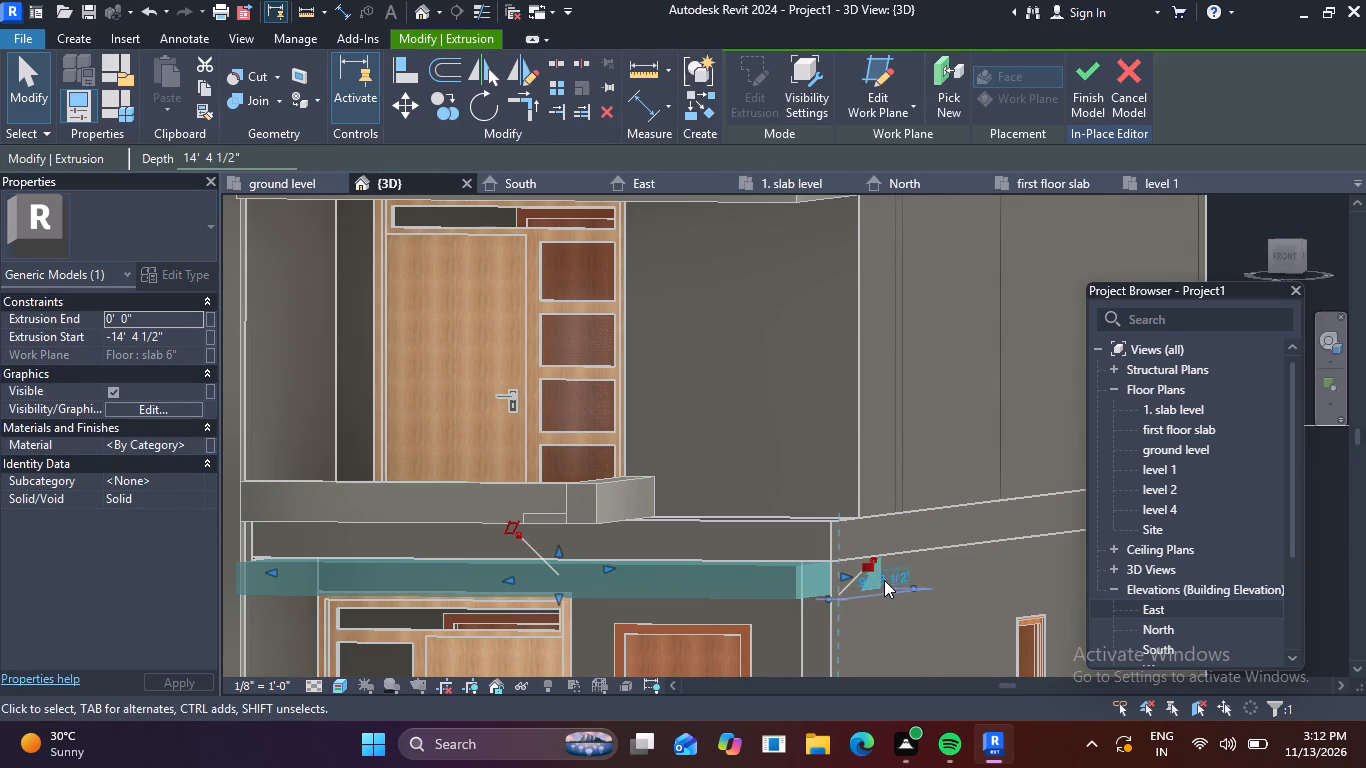
# Pull the extrusion's side end inward from the slab corner, giving an extrusion end of -1' 1".
pyautogui.scroll(-3, 843, 591)
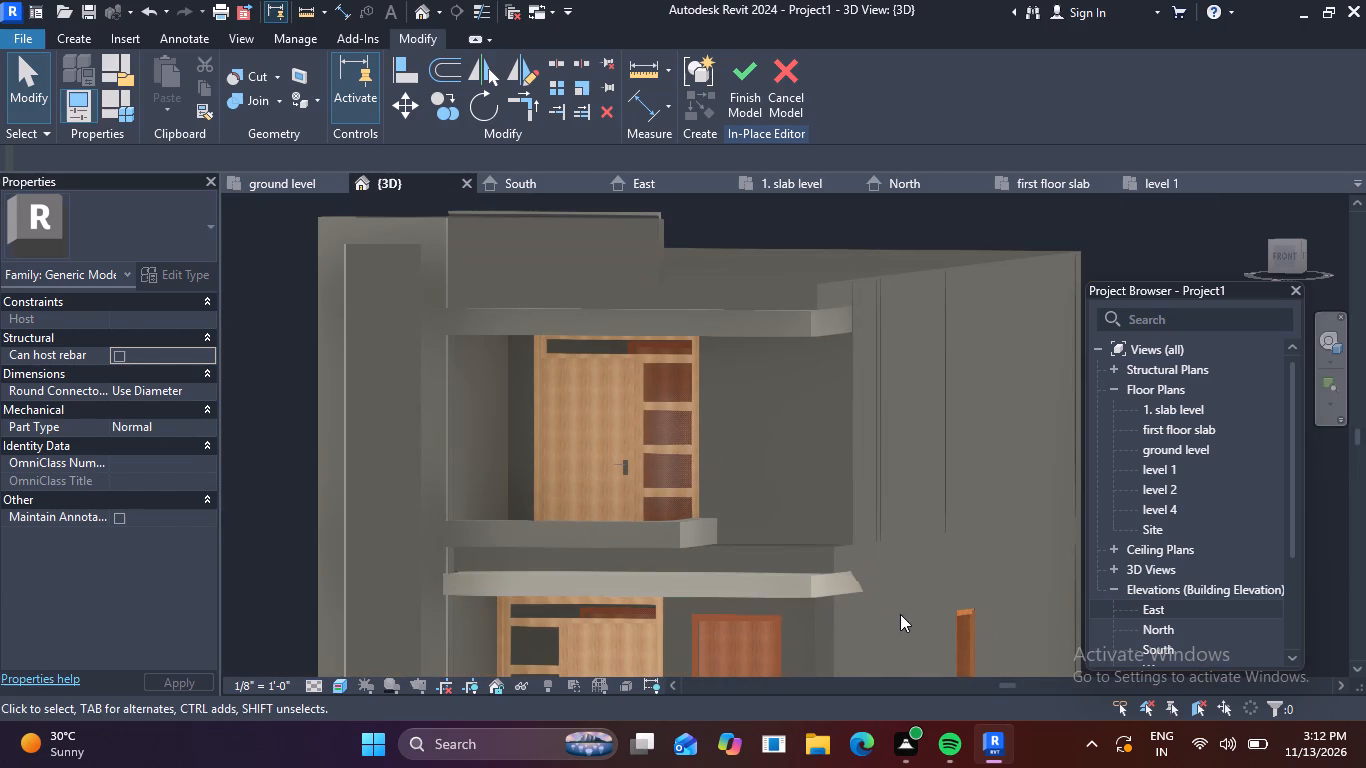
pyautogui.click(810, 585)
pyautogui.scroll(5, 828, 586)
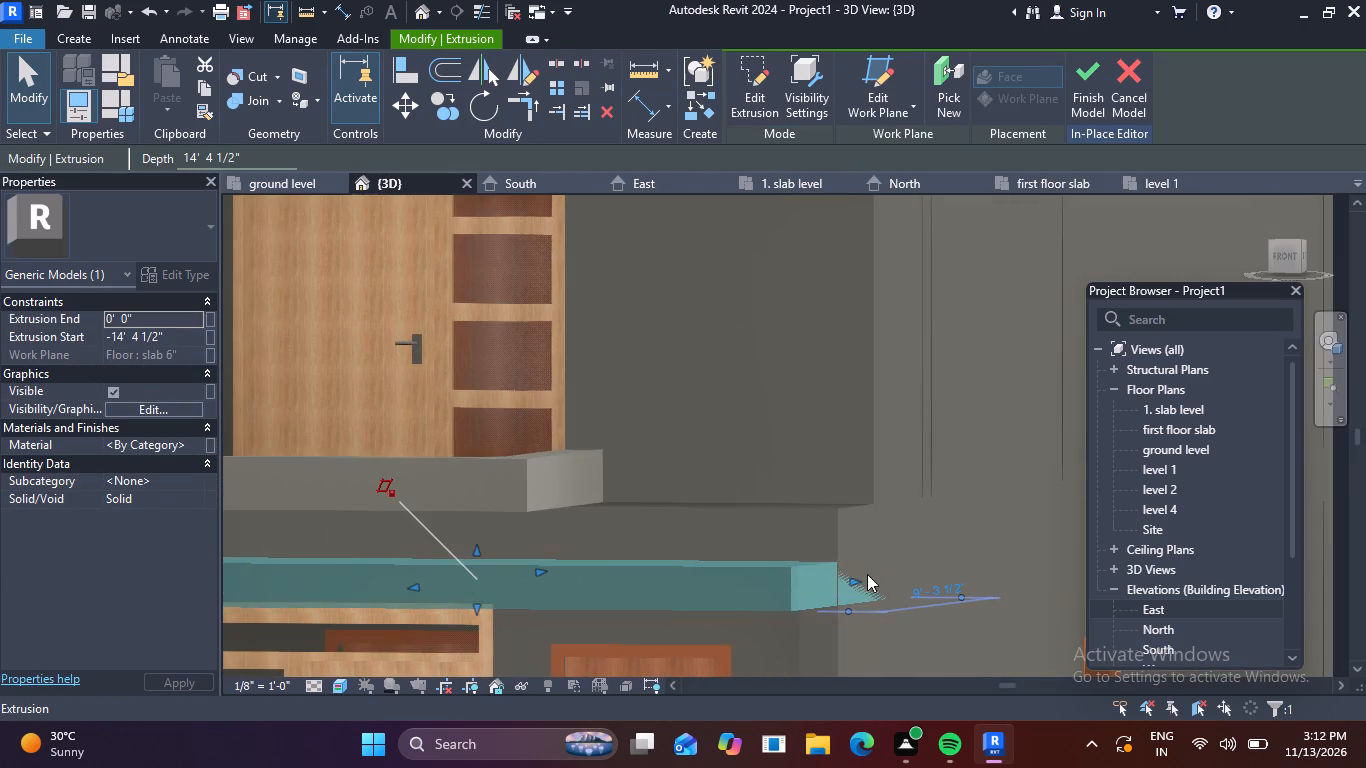
pyautogui.moveTo(854, 581); pyautogui.dragTo(700, 579)
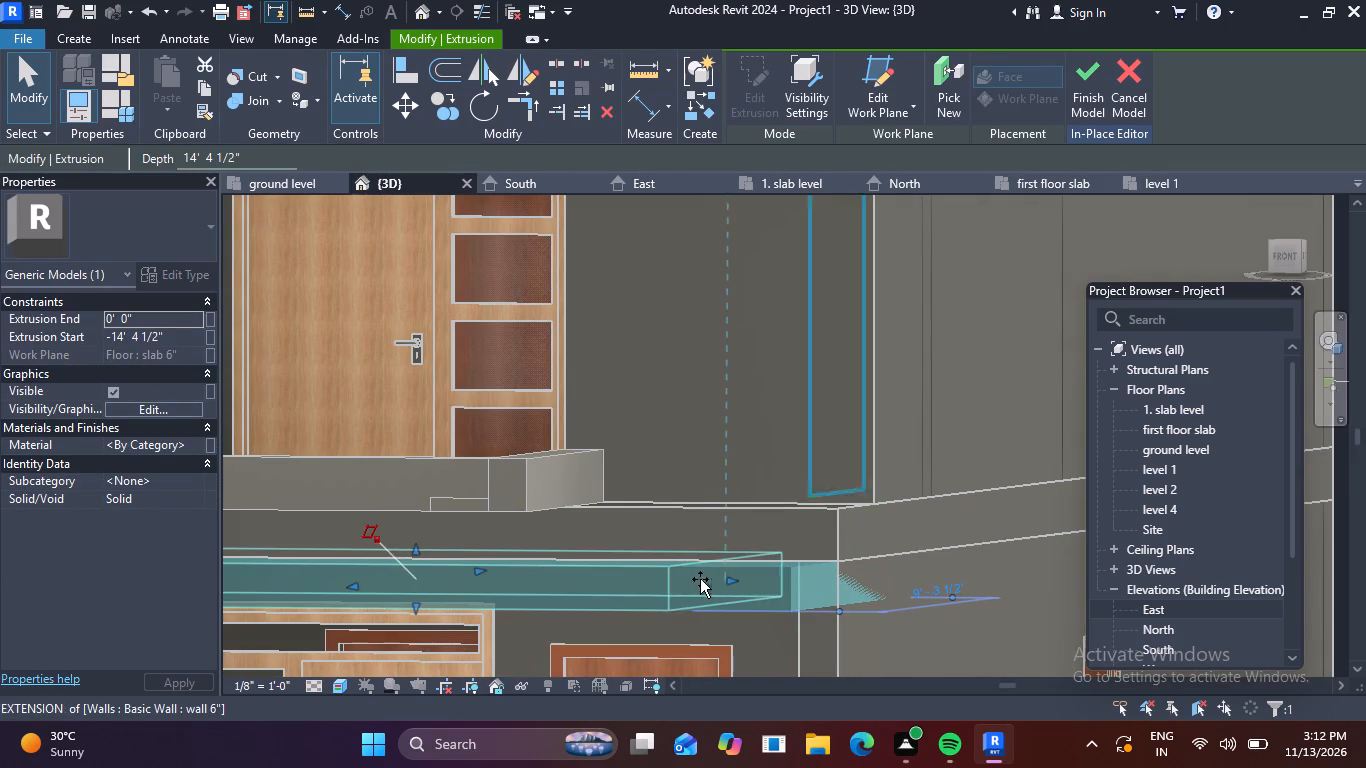
pyautogui.moveTo(700, 579); pyautogui.dragTo(825, 576)
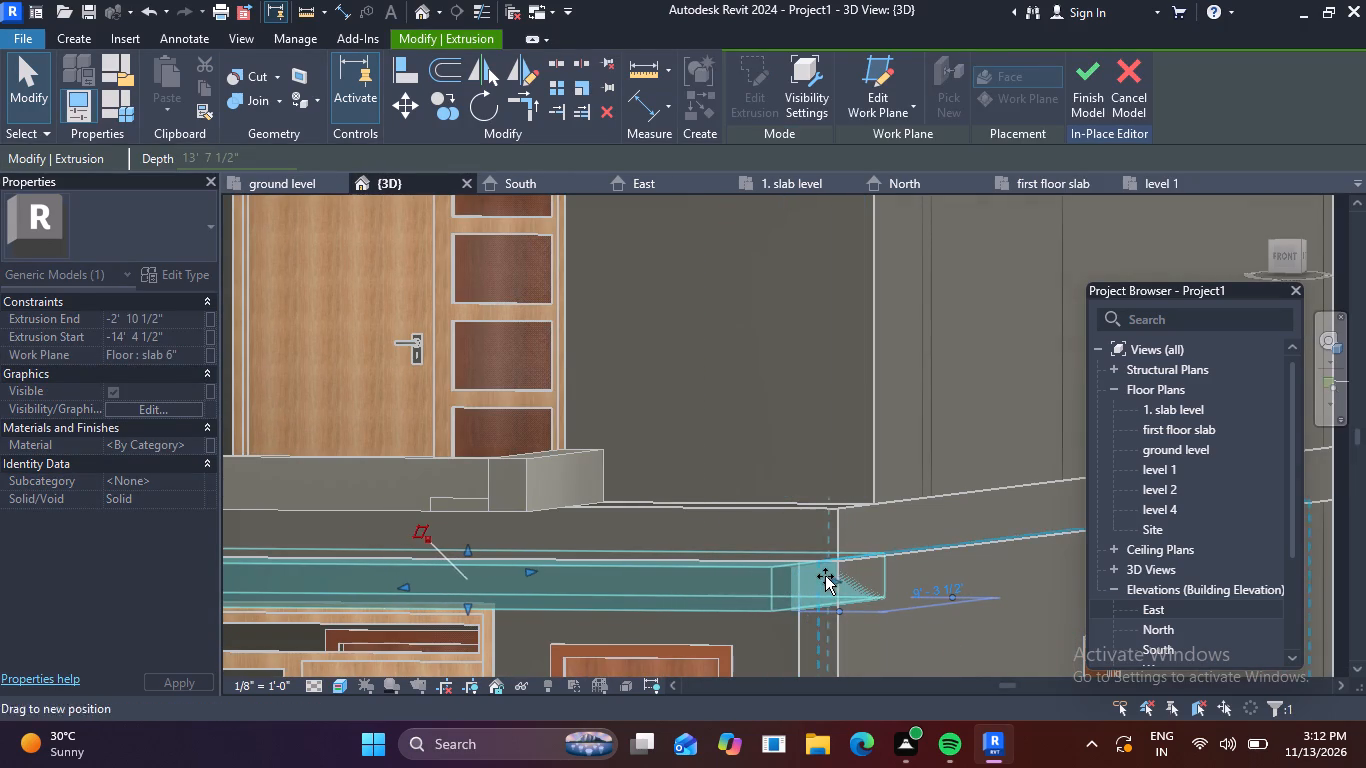
pyautogui.moveTo(825, 576); pyautogui.dragTo(786, 576)
pyautogui.press('Escape')
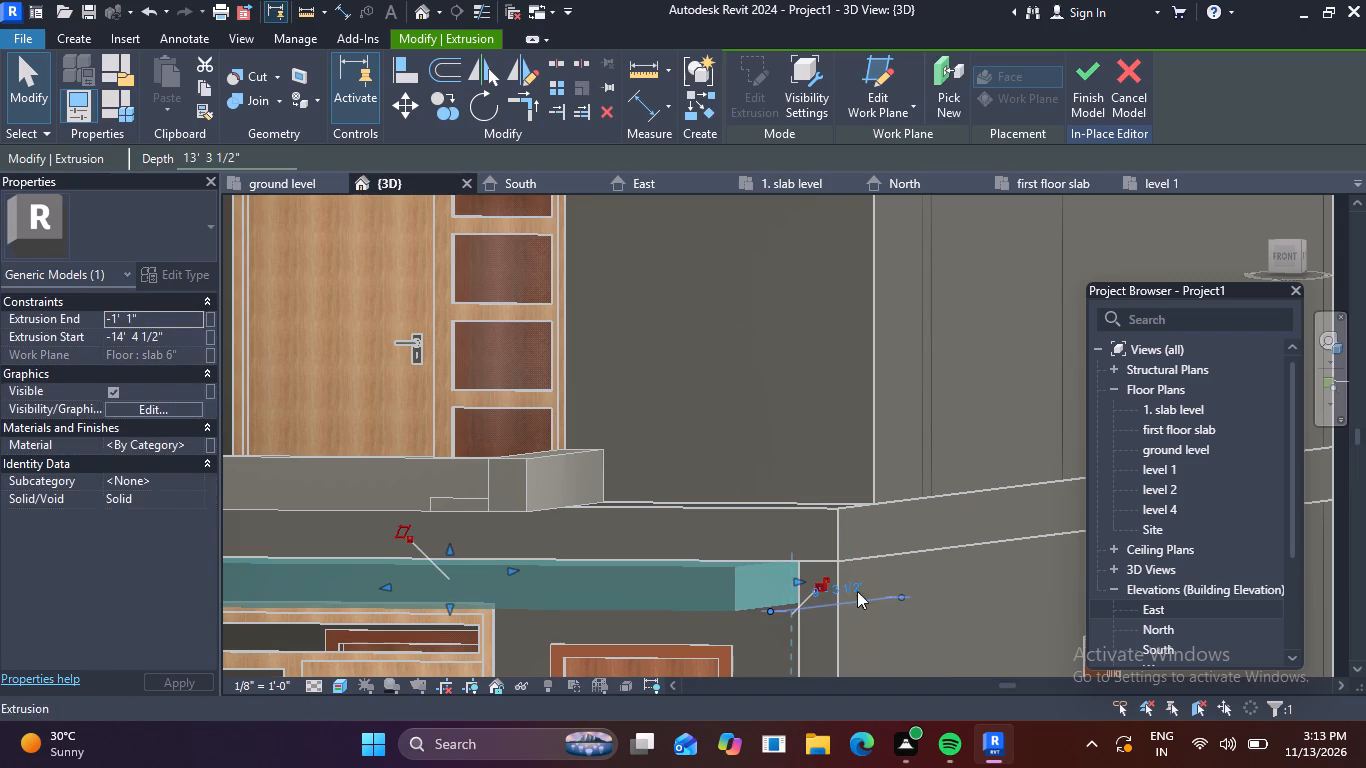
pyautogui.scroll(-4, 901, 581)
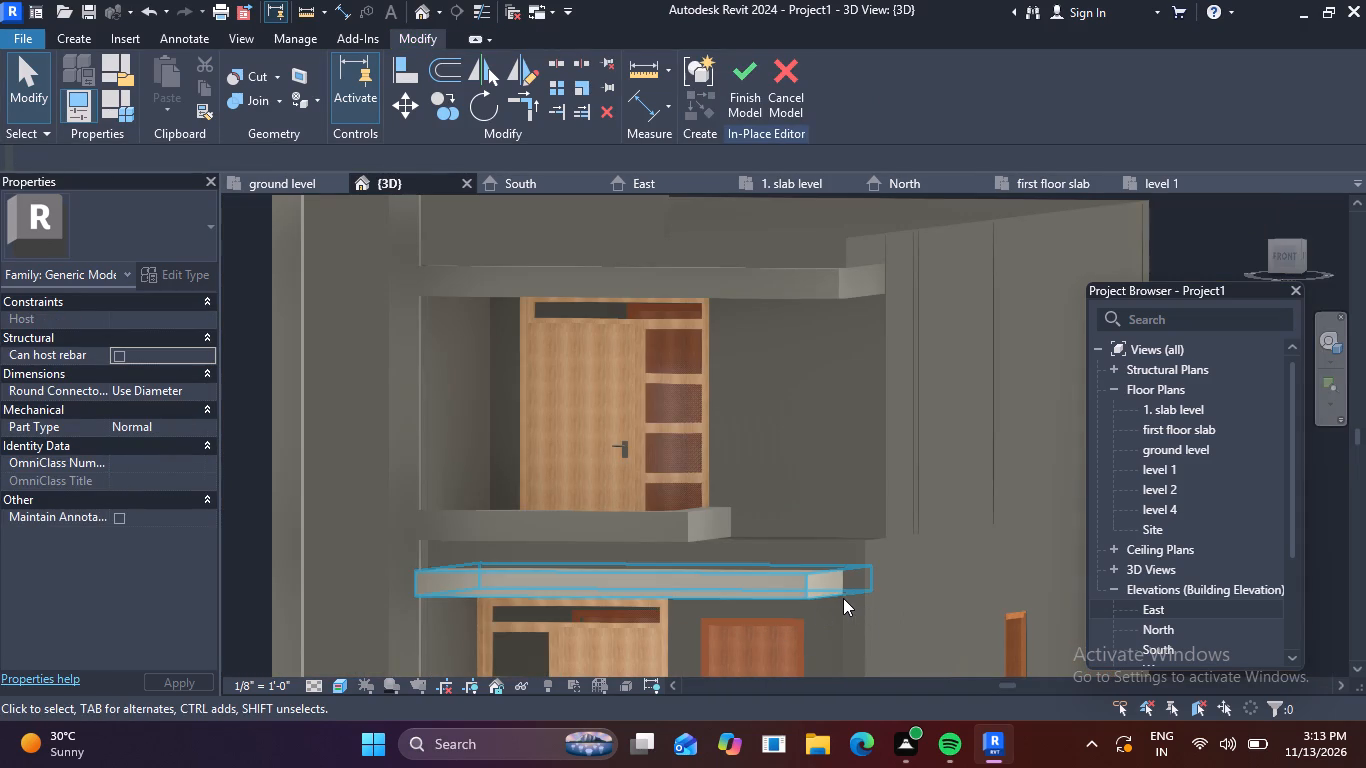
pyautogui.scroll(1, 843, 598)
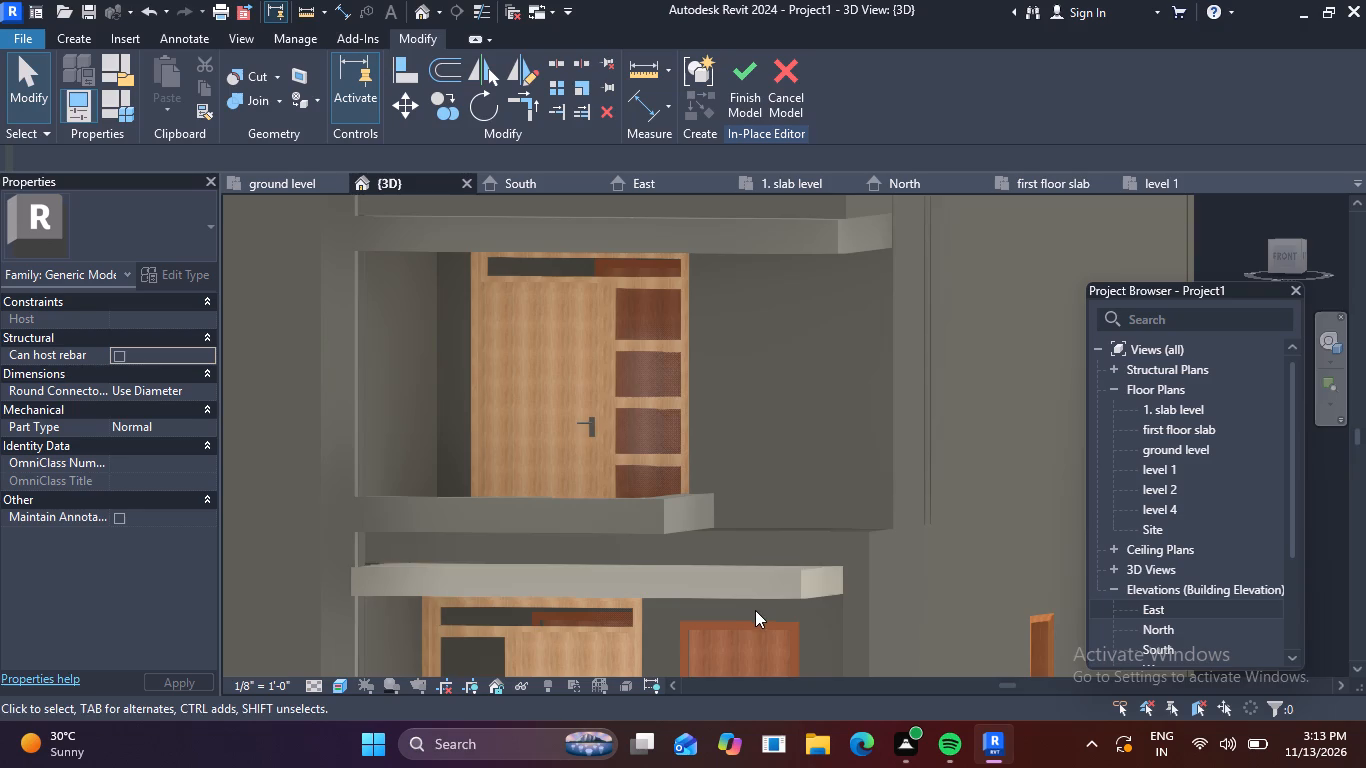
pyautogui.keyDown('shift'); pyautogui.moveTo(734, 604); pyautogui.dragTo(604, 595, button='middle'); pyautogui.keyUp('shift')
pyautogui.scroll(5, 812, 558)
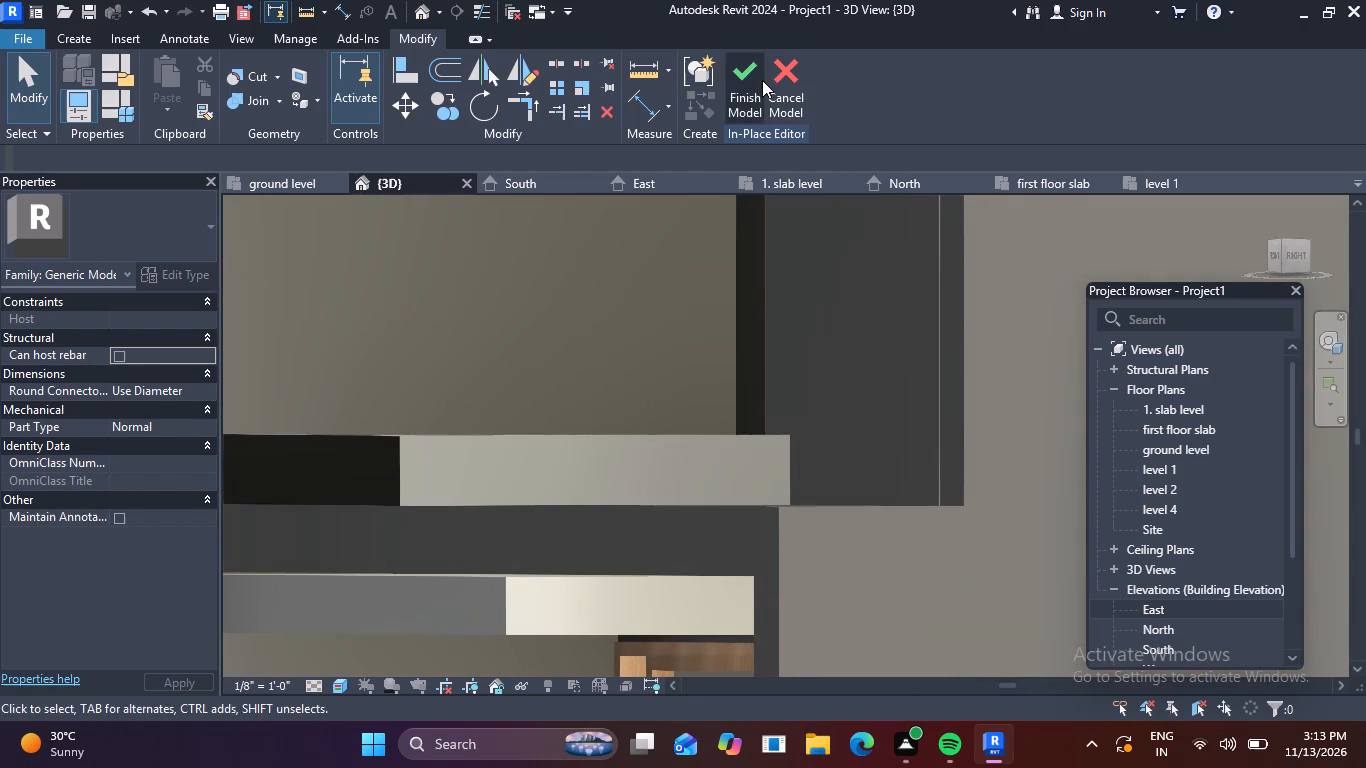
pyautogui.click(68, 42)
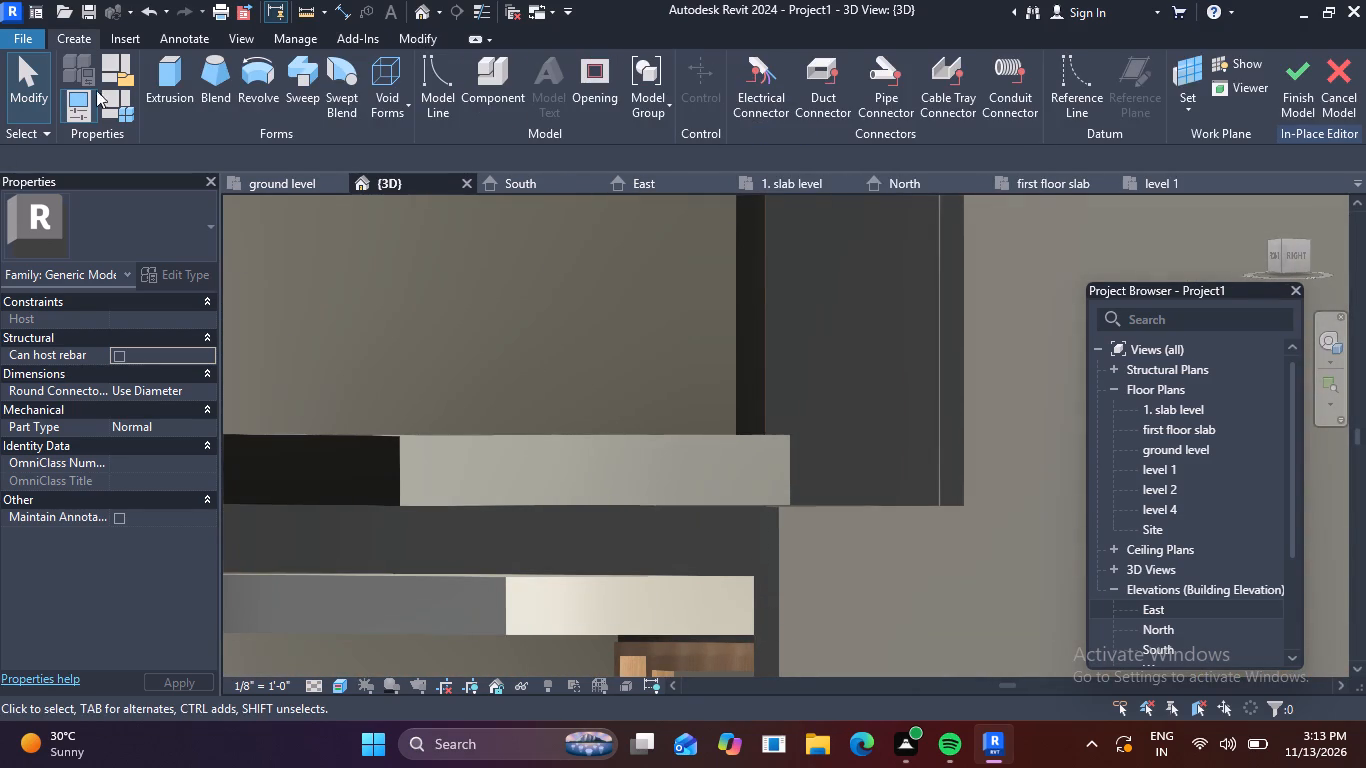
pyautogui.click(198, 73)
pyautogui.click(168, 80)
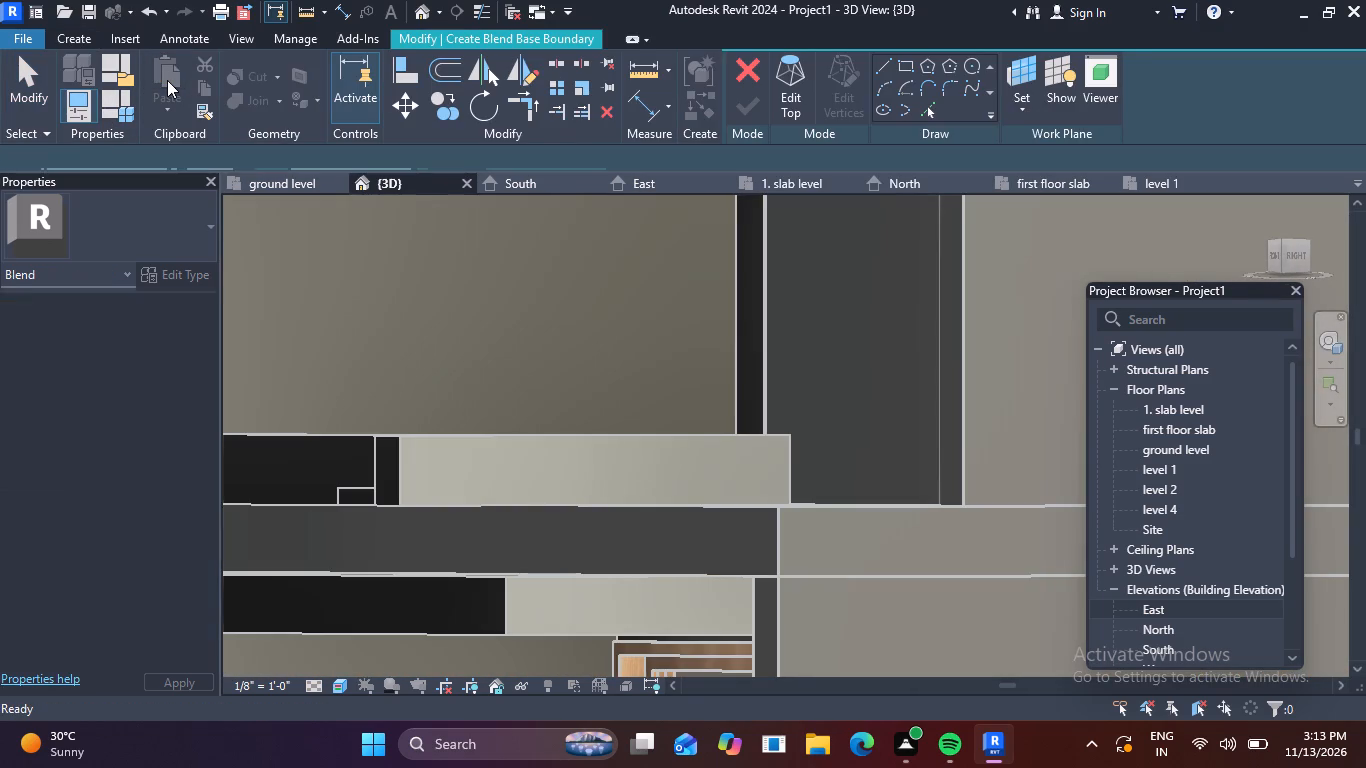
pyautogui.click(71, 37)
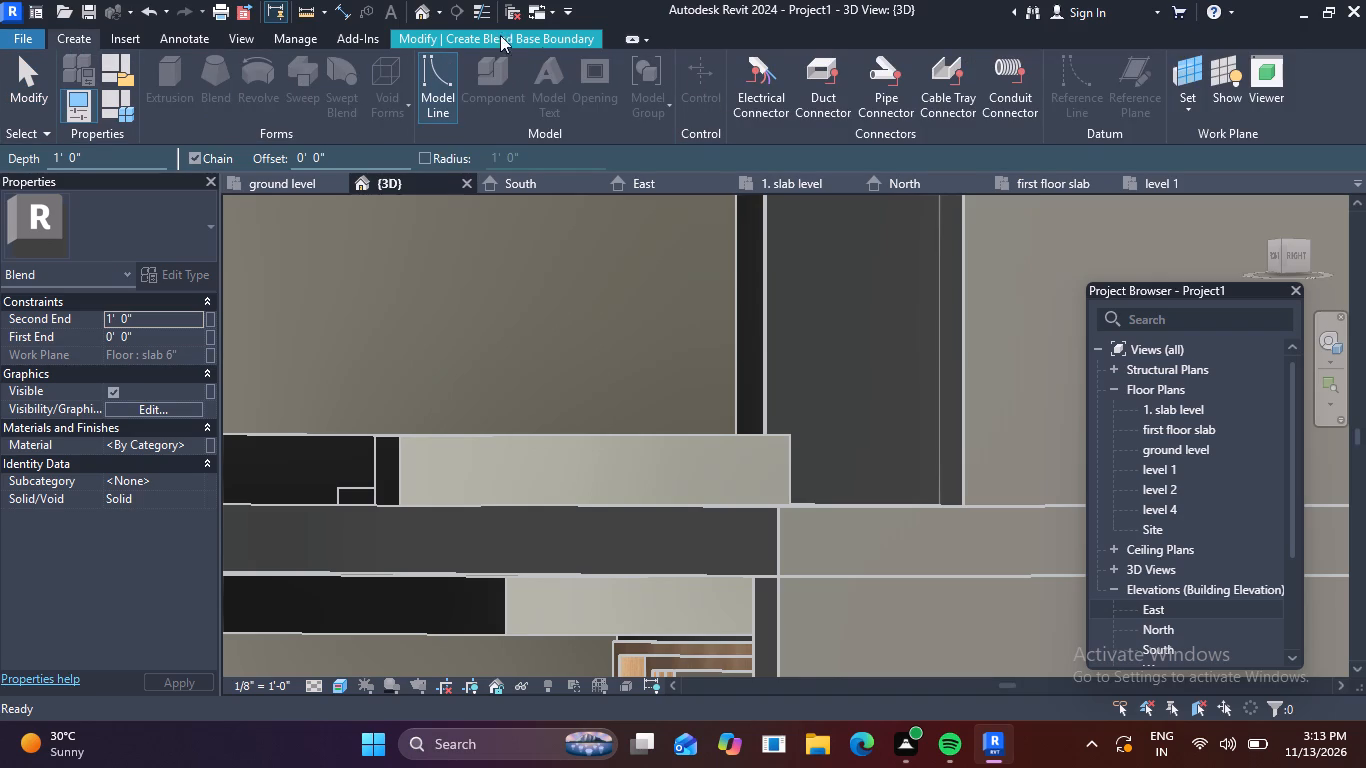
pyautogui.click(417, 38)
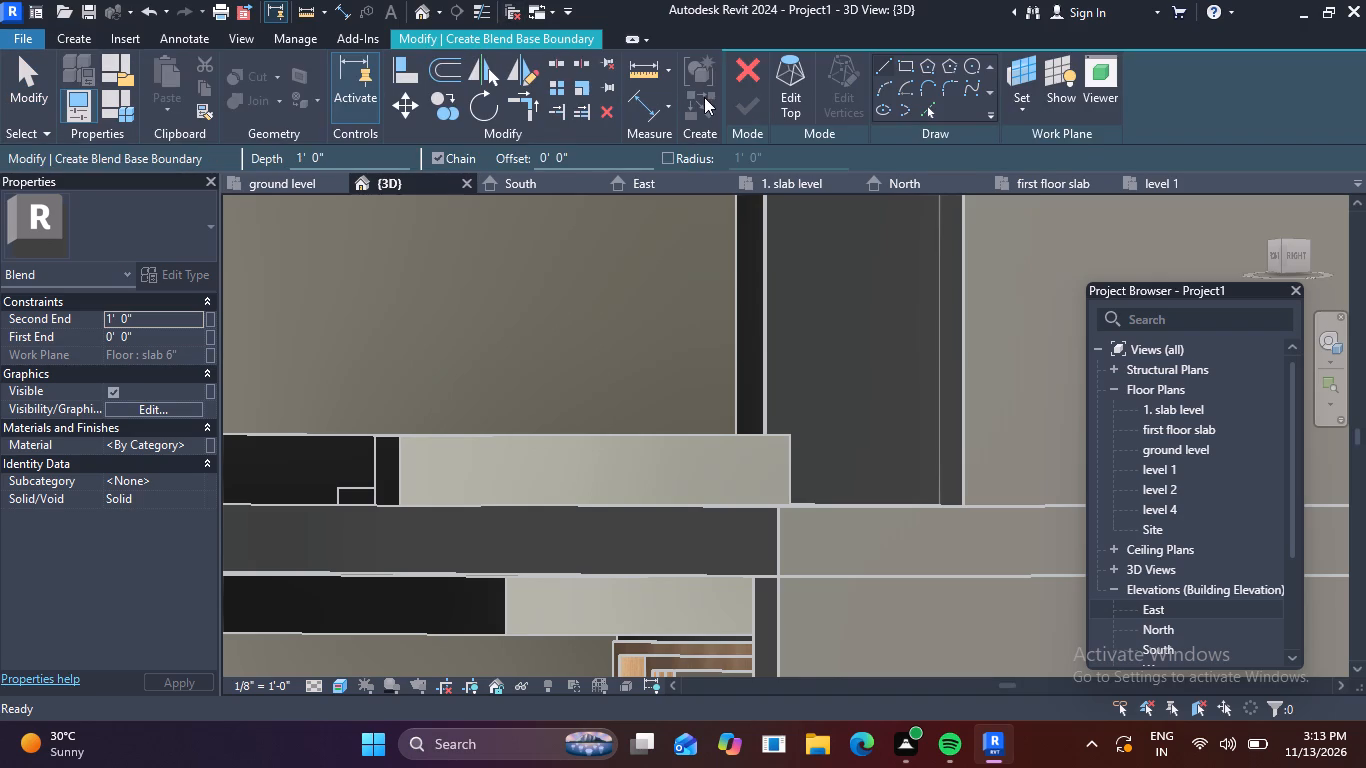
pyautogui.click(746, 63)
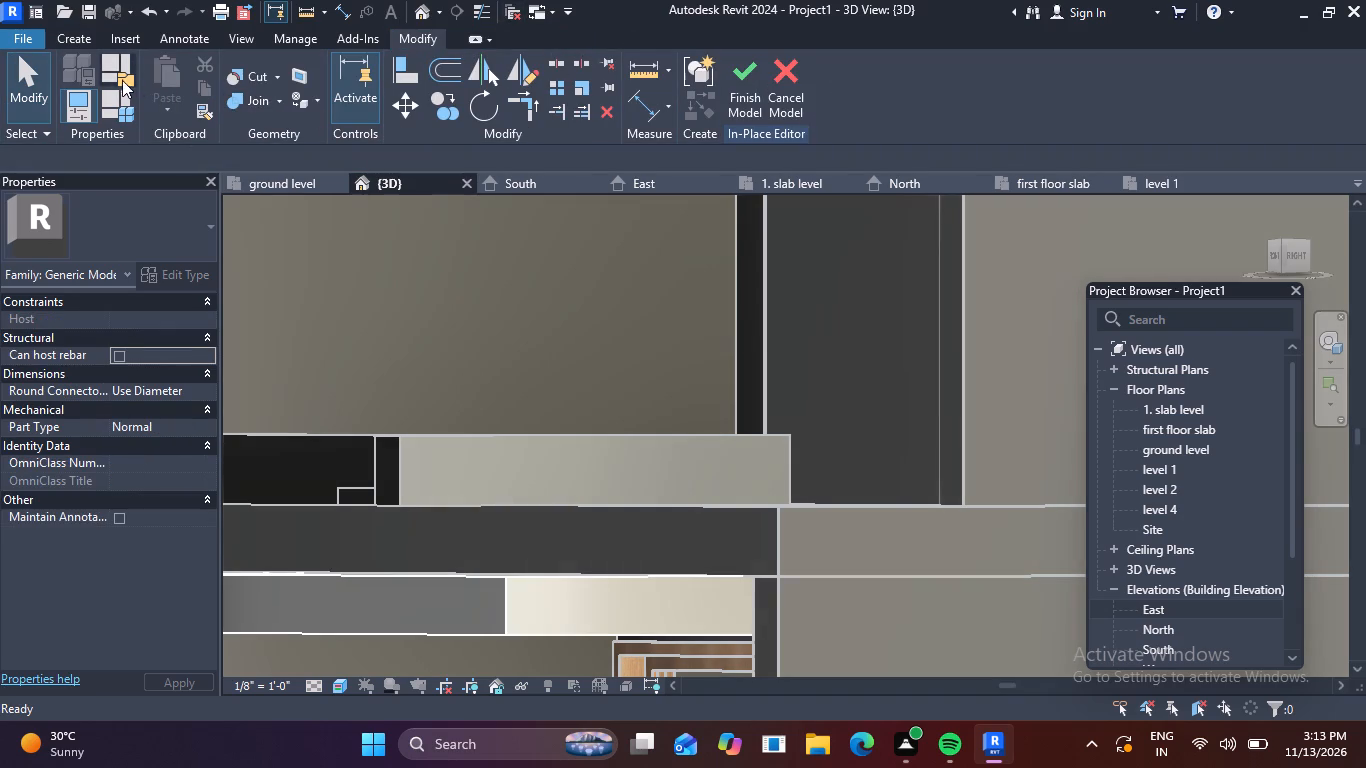
# Extrude a 1' 0" deep block from the band's trimmed end face, tracing that face as a rectangle about 3' 10" long.
pyautogui.click(87, 38)
pyautogui.click(157, 77)
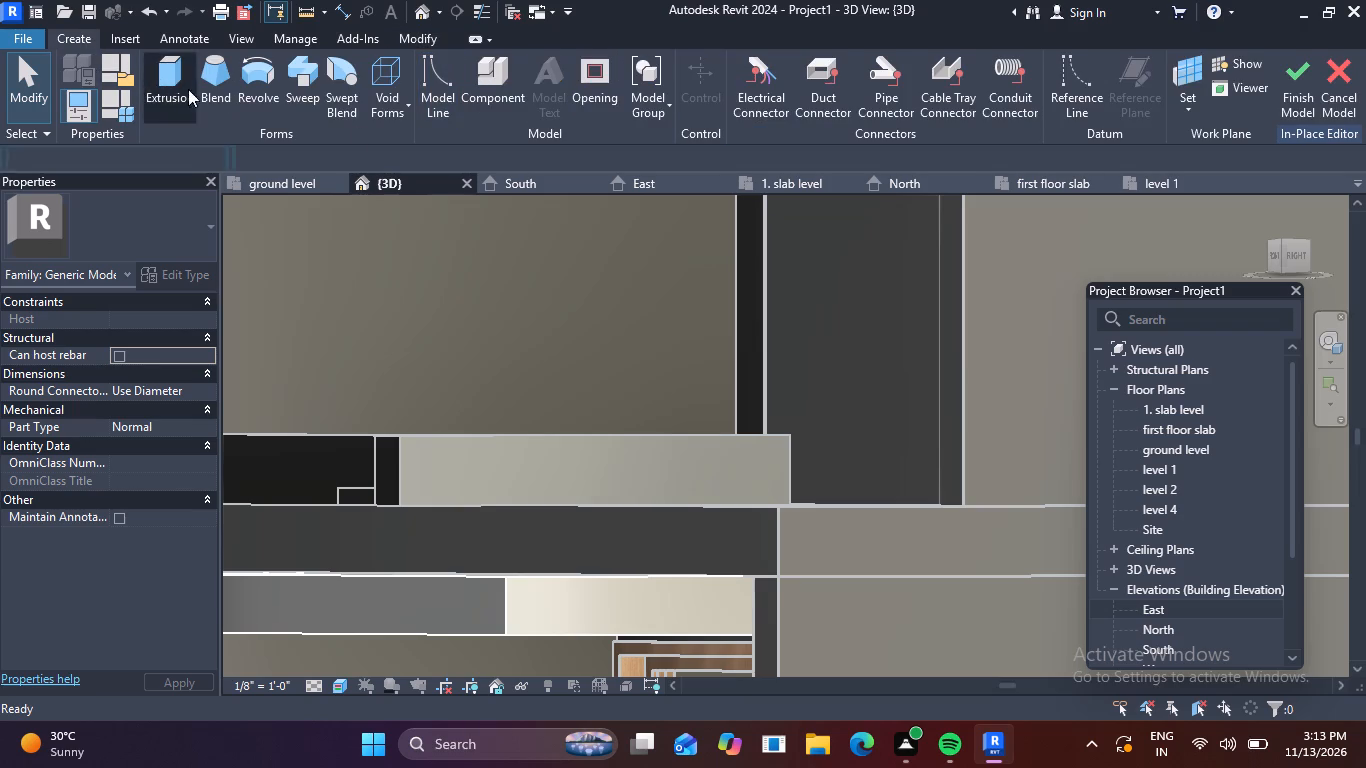
pyautogui.click(932, 117)
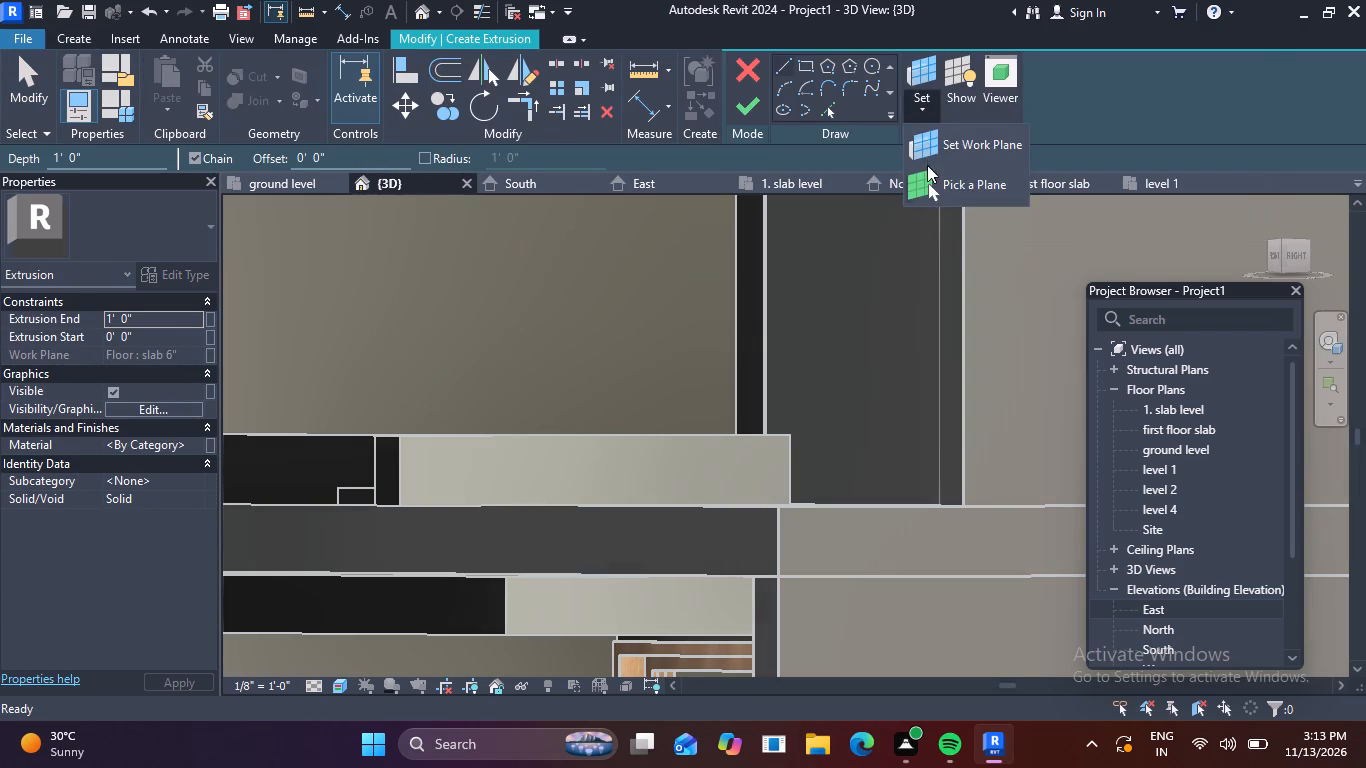
pyautogui.click(924, 189)
pyautogui.scroll(-4, 702, 439)
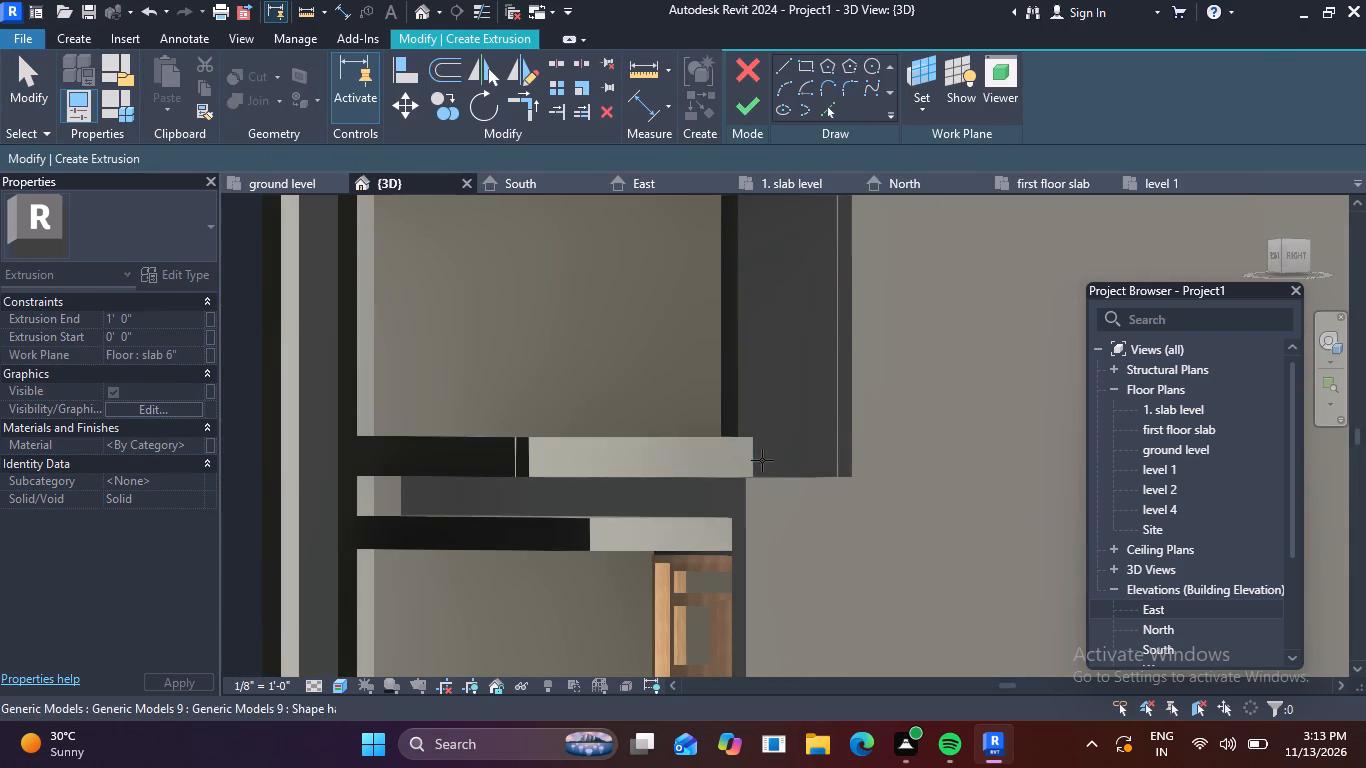
pyautogui.click(679, 514)
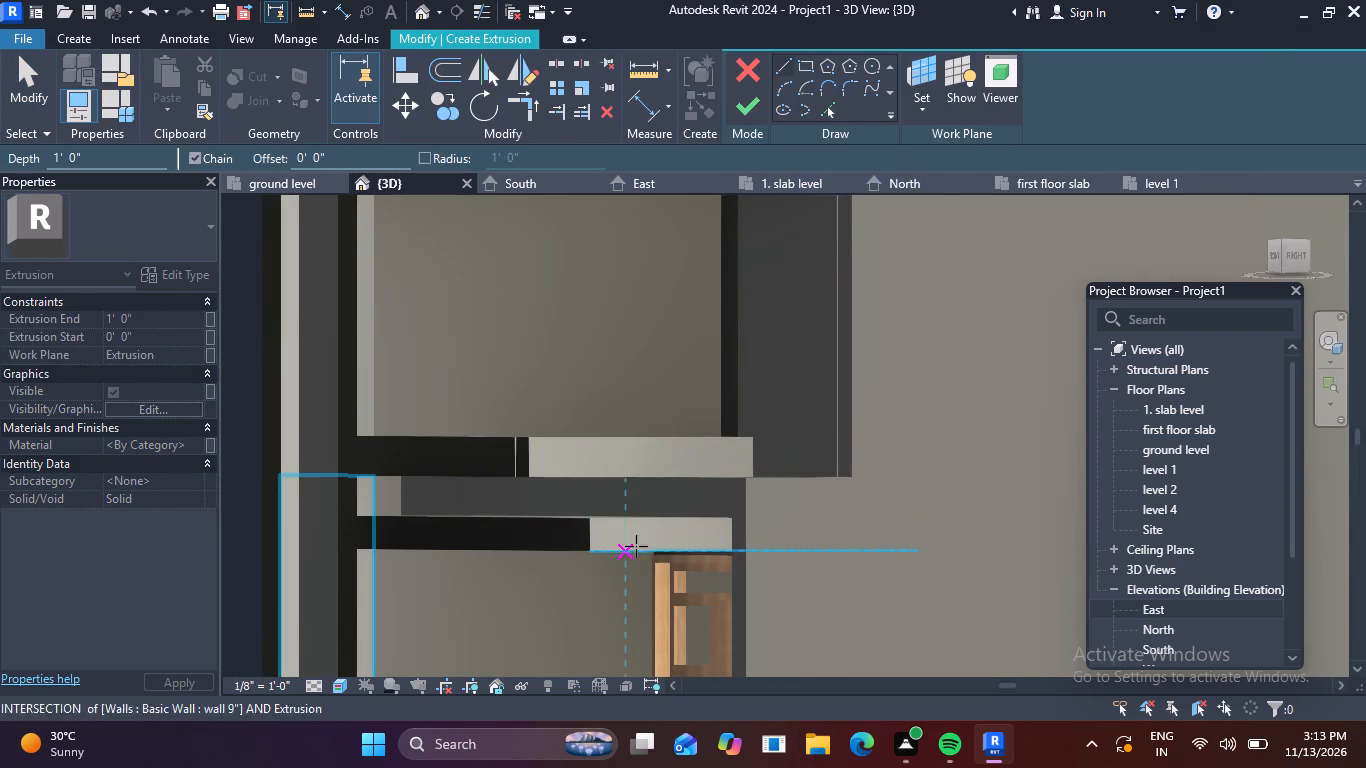
pyautogui.keyDown('shift'); pyautogui.moveTo(635, 554); pyautogui.dragTo(554, 555, button='middle'); pyautogui.keyUp('shift')
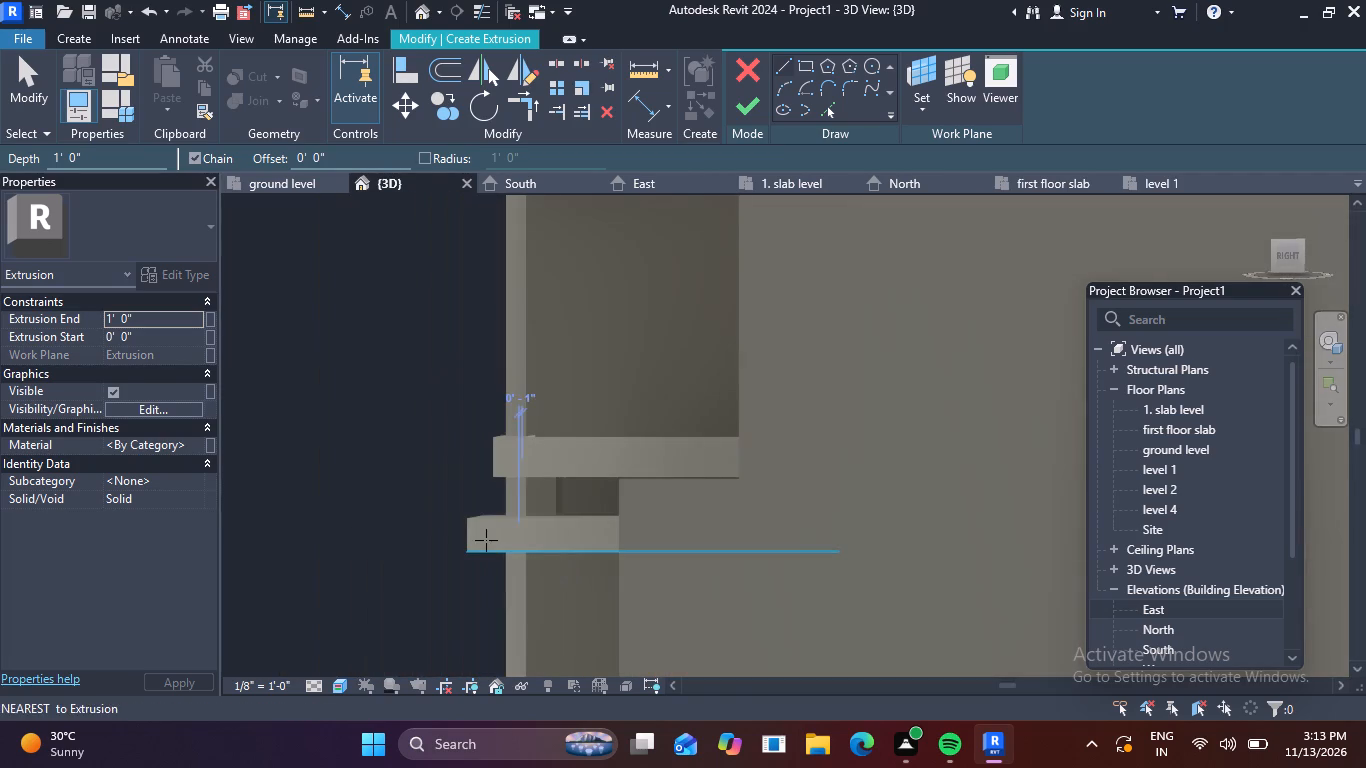
pyautogui.scroll(3, 445, 515)
pyautogui.click(478, 518)
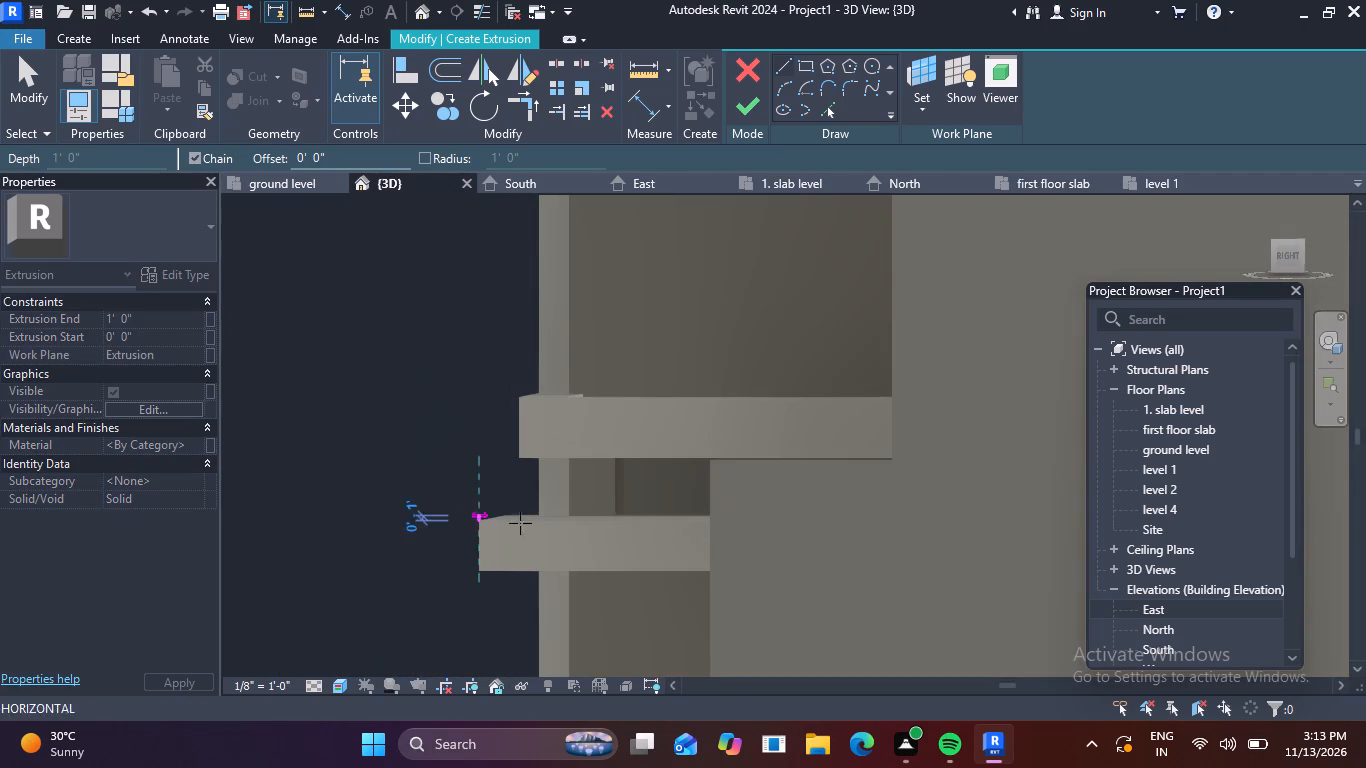
pyautogui.click(706, 516)
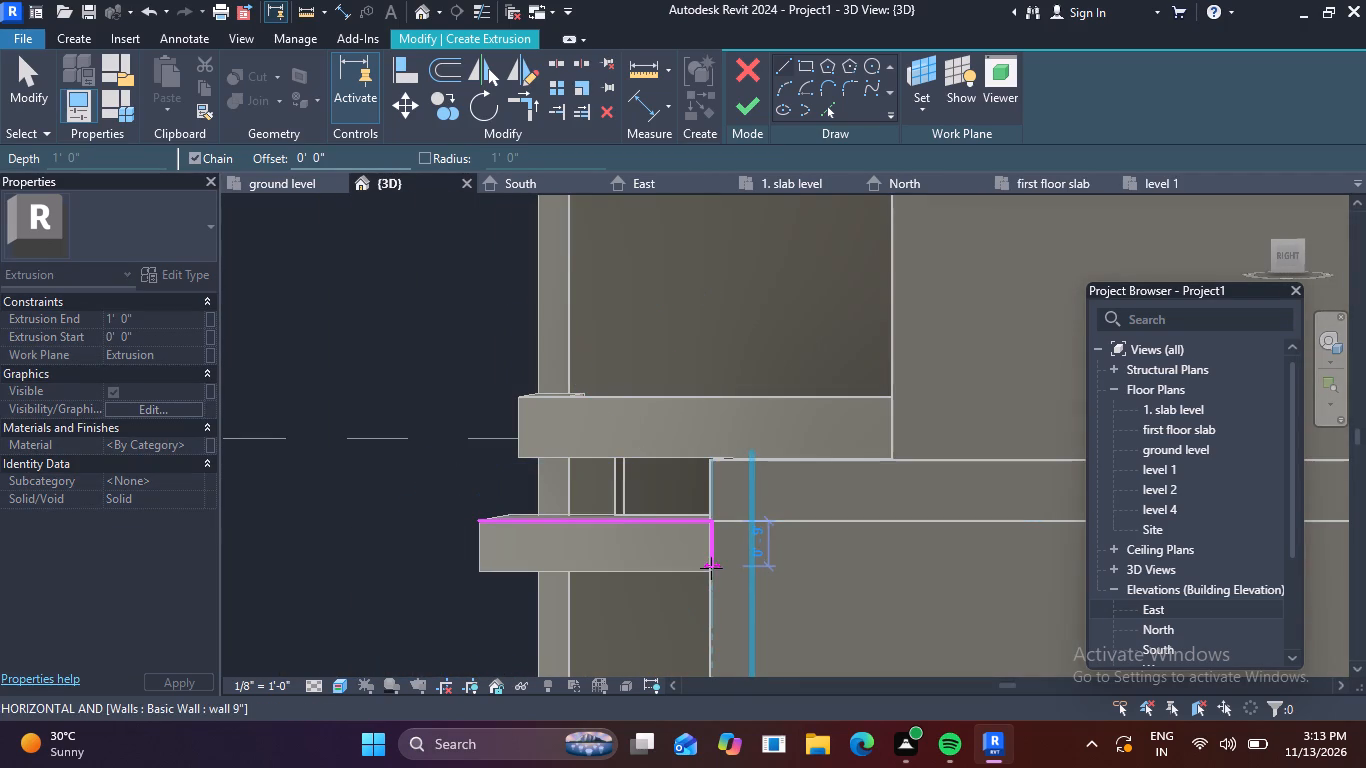
pyautogui.click(707, 569)
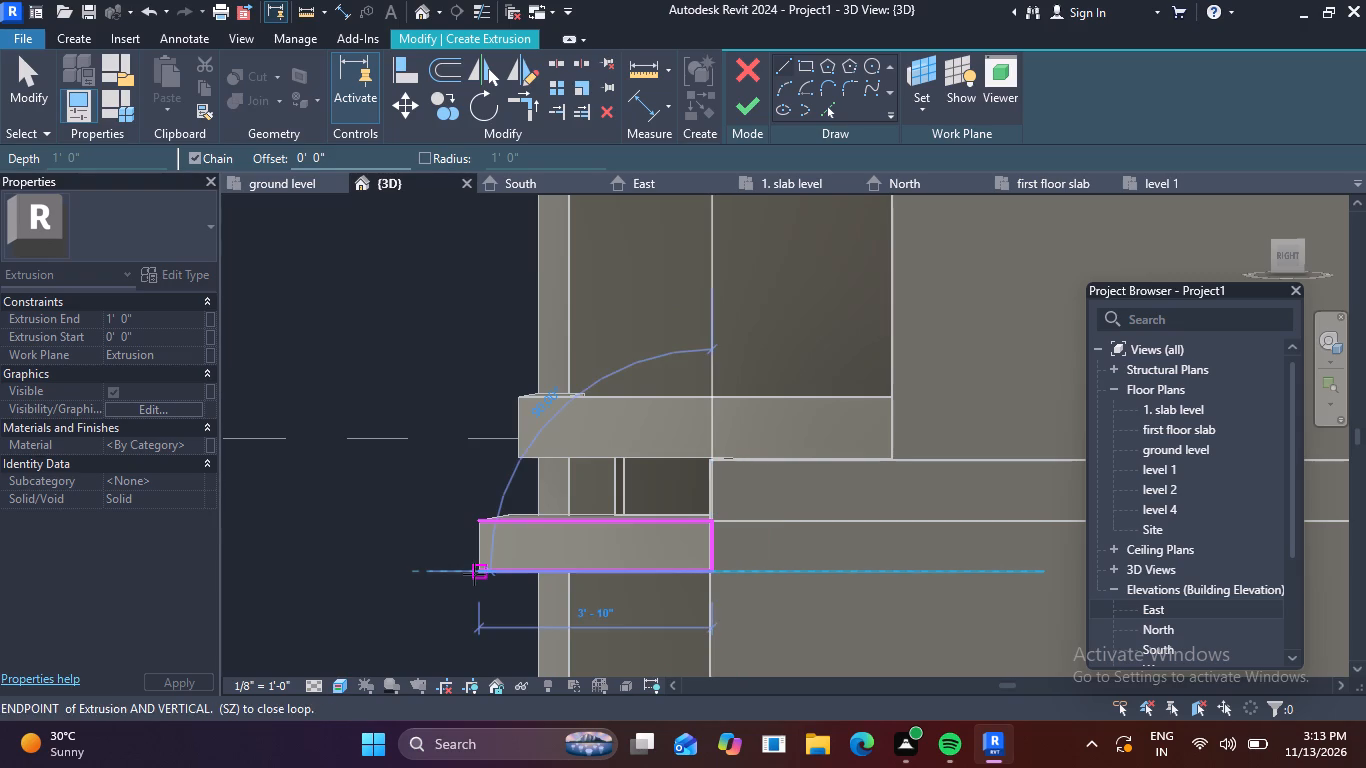
pyautogui.click(473, 574)
pyautogui.click(473, 525)
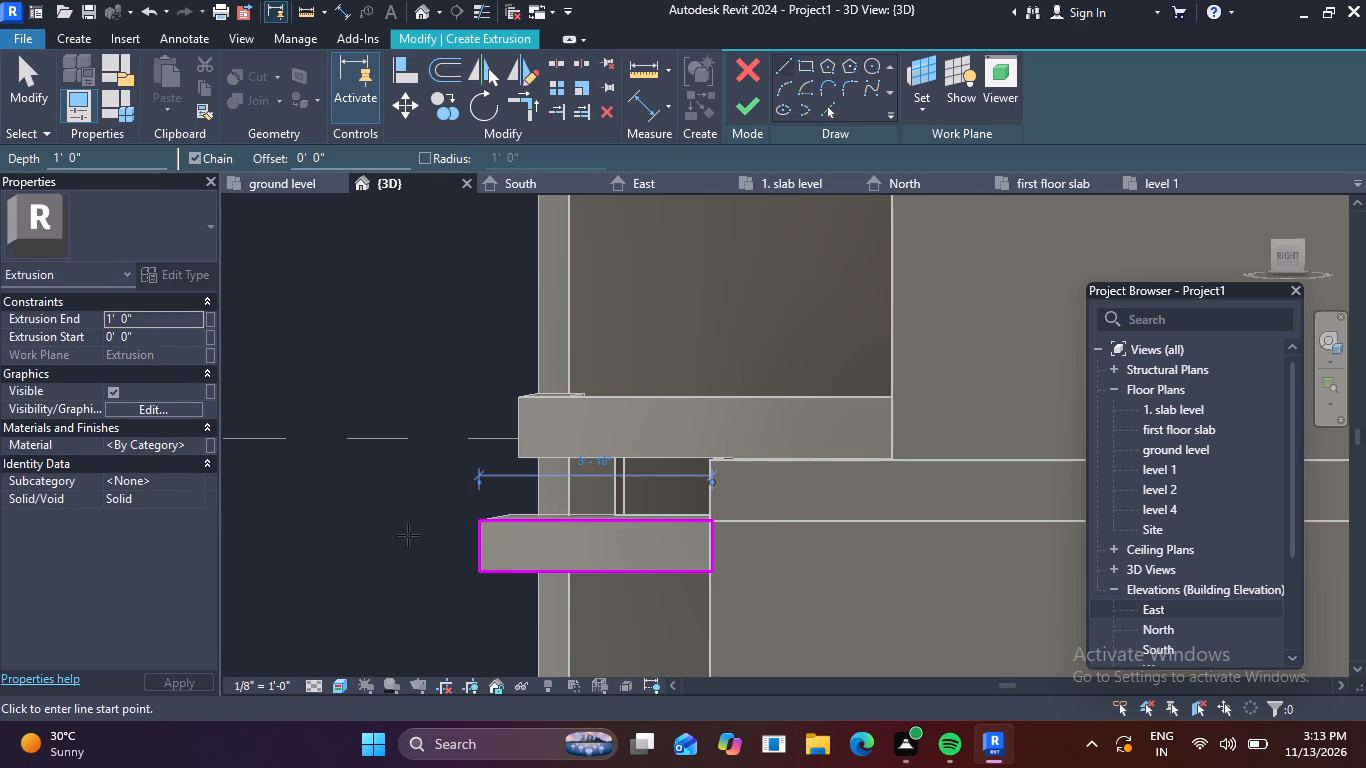
pyautogui.click(764, 103)
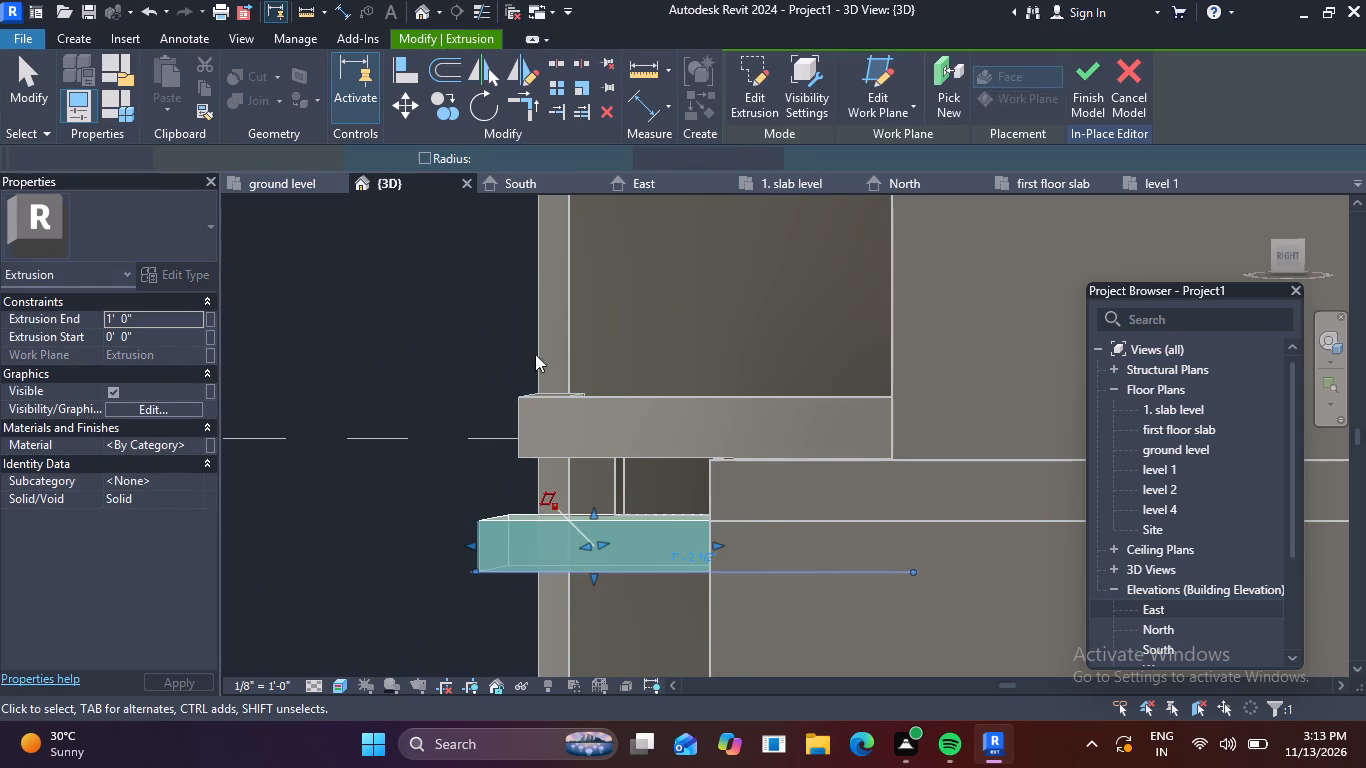
# Stretch the new end block outward to the outer side wall face, giving an extrusion end of 1' 1".
pyautogui.scroll(-3, 429, 338)
pyautogui.keyDown('shift'); pyautogui.moveTo(462, 369); pyautogui.dragTo(691, 419, button='middle'); pyautogui.keyUp('shift')
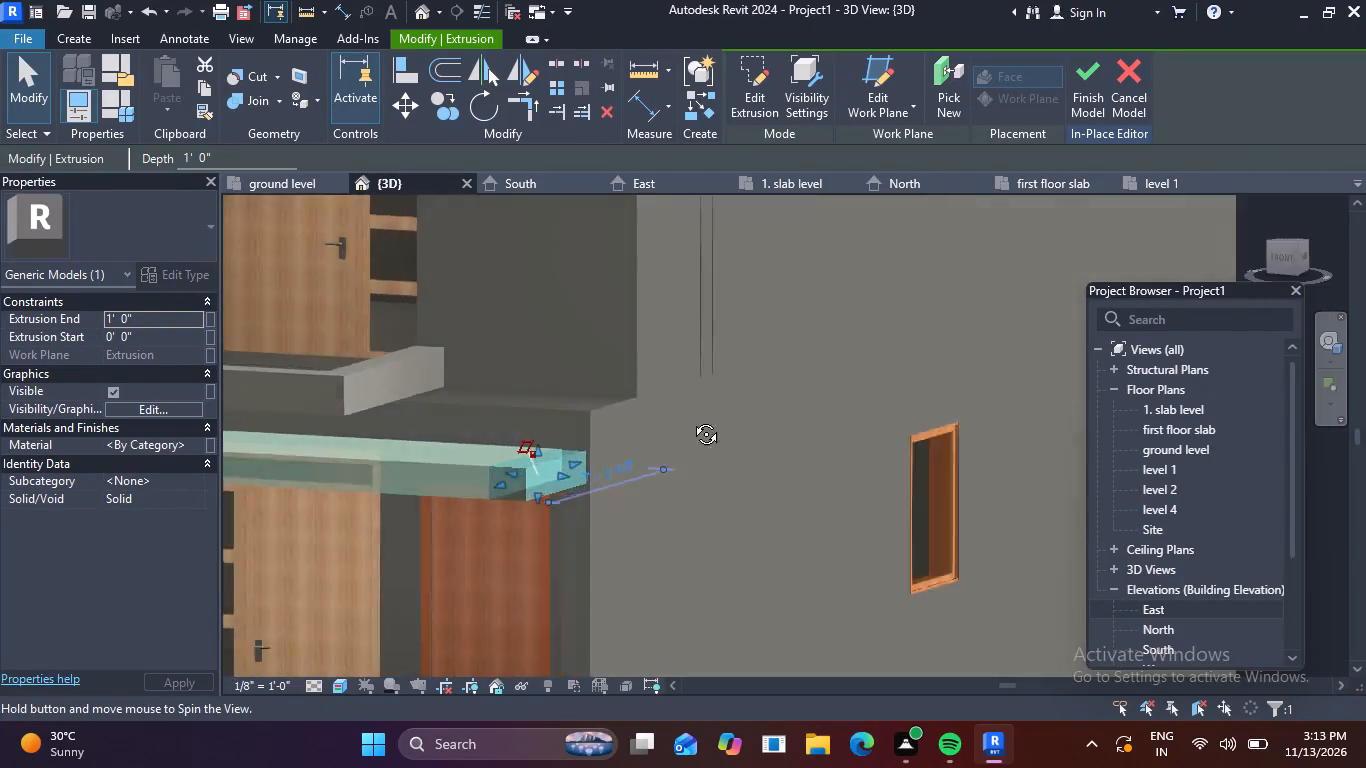
pyautogui.keyDown('shift'); pyautogui.moveTo(691, 419); pyautogui.dragTo(697, 429, button='middle'); pyautogui.keyUp('shift')
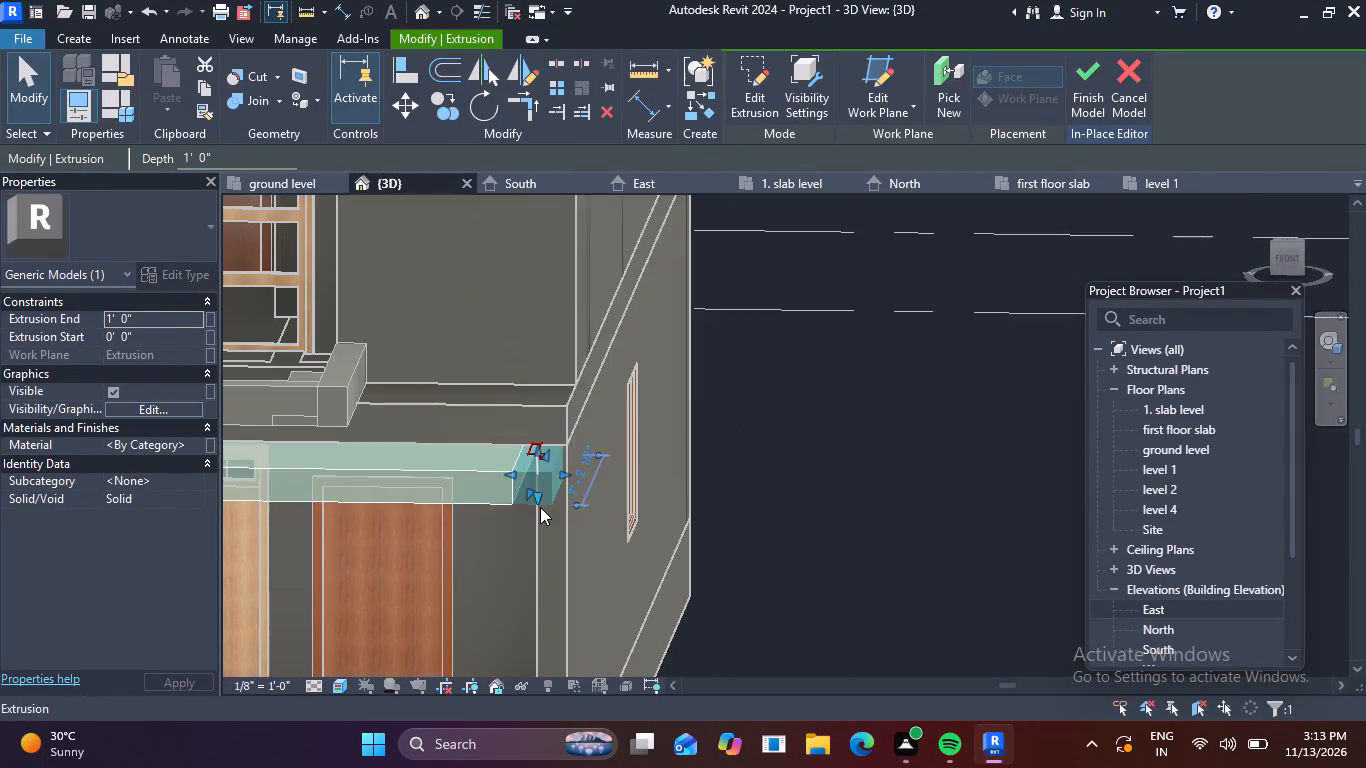
pyautogui.scroll(5, 539, 505)
pyautogui.click(567, 454)
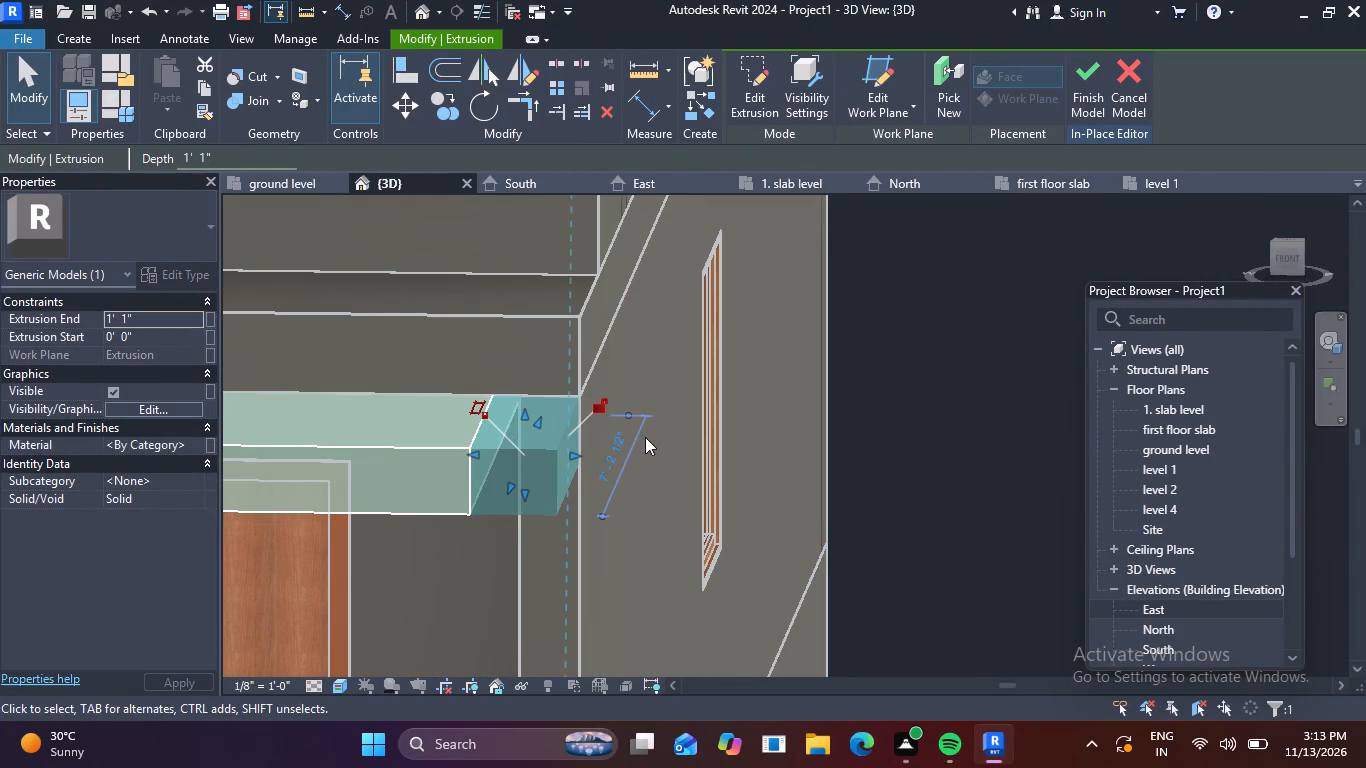
pyautogui.press('Escape')
# Examine the band's extended corner from the front, the sides, above and below.
pyautogui.scroll(-2, 513, 515)
pyautogui.keyDown('shift'); pyautogui.moveTo(477, 529); pyautogui.dragTo(555, 409, button='middle'); pyautogui.keyUp('shift')
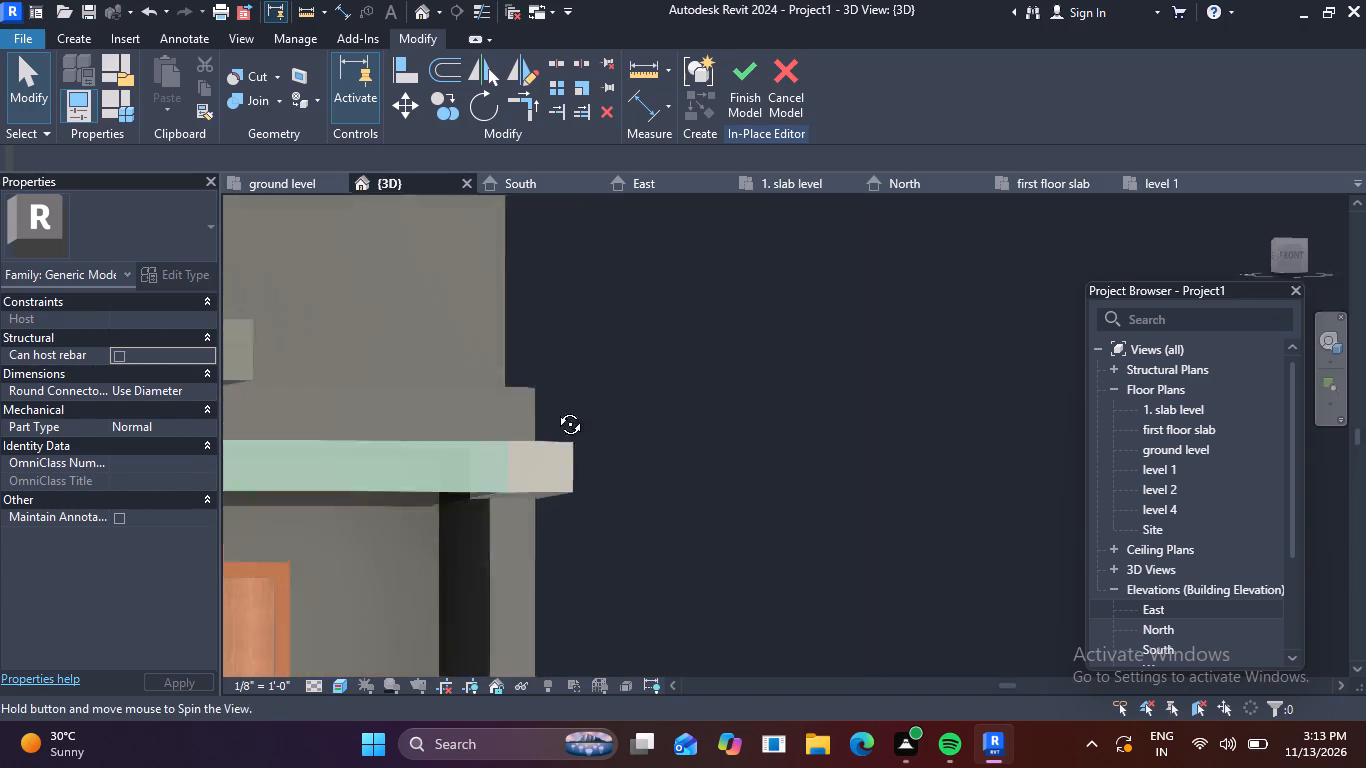
pyautogui.keyDown('shift'); pyautogui.moveTo(555, 409); pyautogui.dragTo(721, 356, button='middle'); pyautogui.keyUp('shift')
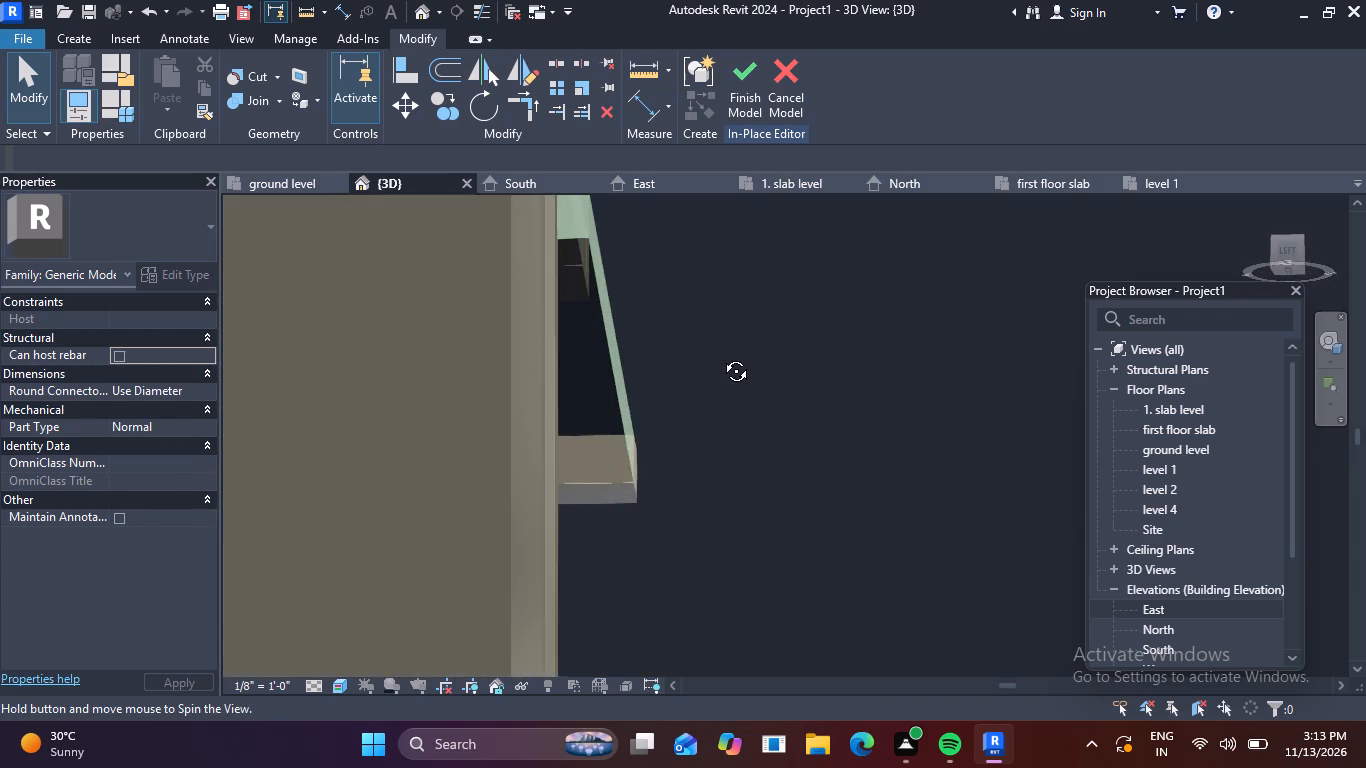
pyautogui.keyDown('shift'); pyautogui.moveTo(721, 356); pyautogui.dragTo(689, 347, button='middle'); pyautogui.keyUp('shift')
pyautogui.scroll(-2, 735, 438)
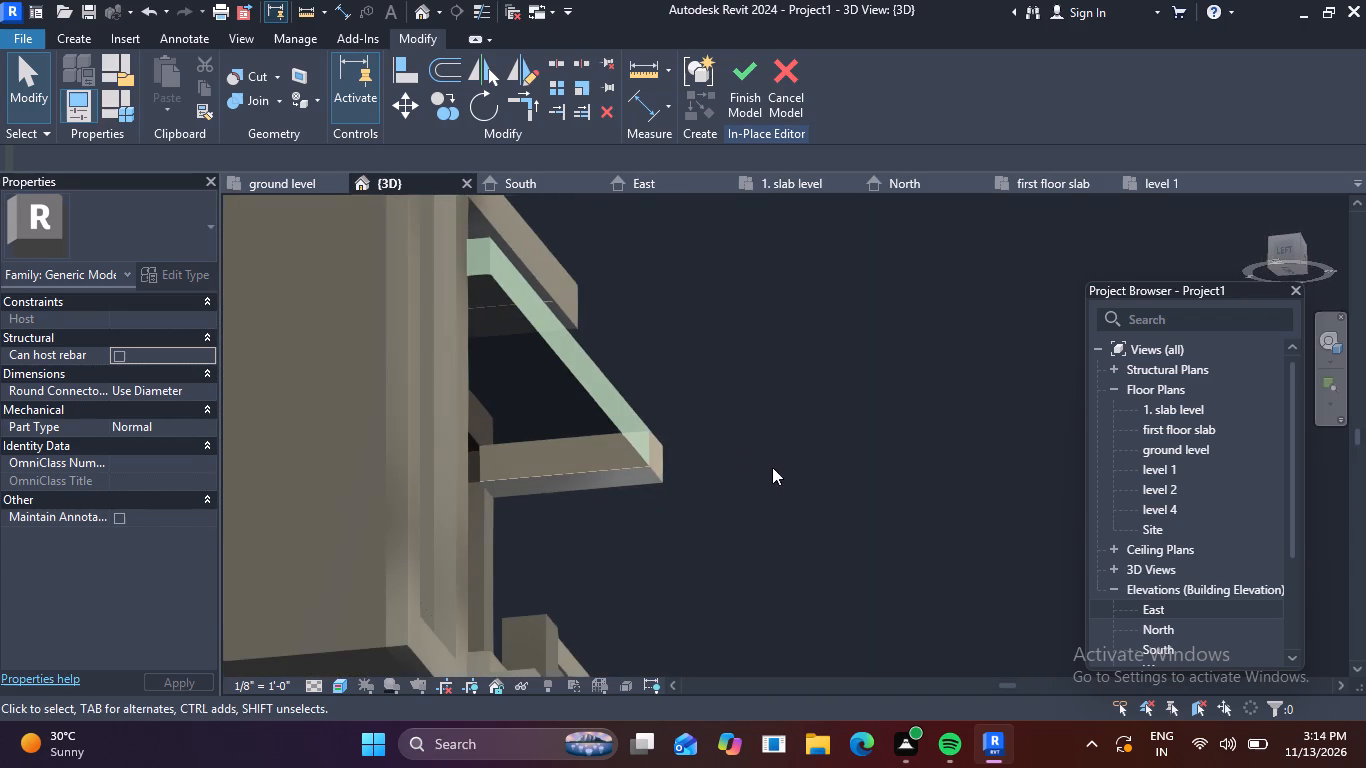
pyautogui.press('Escape')
pyautogui.press('Escape')
pyautogui.press('Escape')
pyautogui.press('Escape')
pyautogui.press('Escape')
pyautogui.press('Escape')
pyautogui.press('Escape')
pyautogui.press('Escape')
pyautogui.press('Escape')
pyautogui.press('Escape')
pyautogui.press('Escape')
pyautogui.press('Escape')
pyautogui.moveTo(764, 469); pyautogui.dragTo(614, 552, button='middle')
pyautogui.keyDown('shift'); pyautogui.moveTo(753, 495); pyautogui.dragTo(647, 547, button='middle'); pyautogui.keyUp('shift')
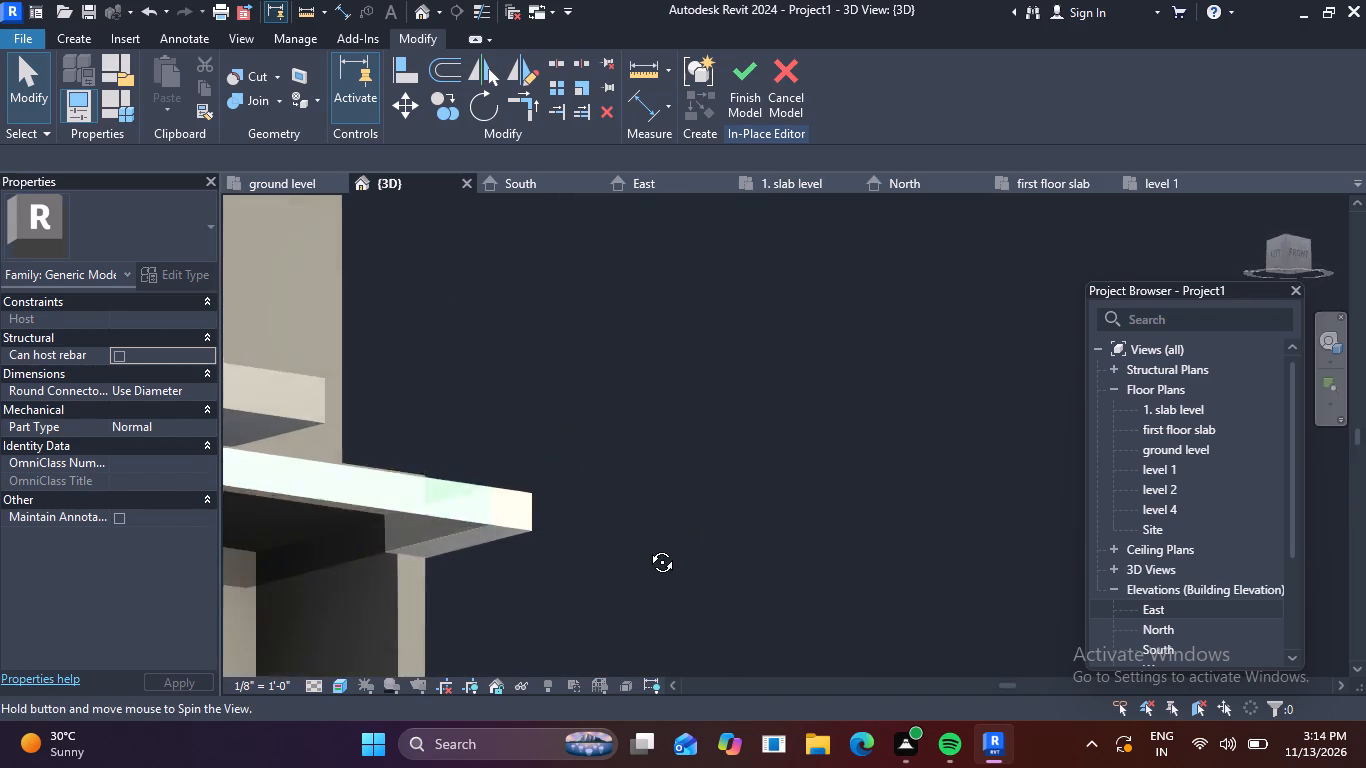
pyautogui.keyDown('shift'); pyautogui.moveTo(647, 547); pyautogui.dragTo(620, 709, button='middle'); pyautogui.keyUp('shift')
pyautogui.scroll(-3, 657, 485)
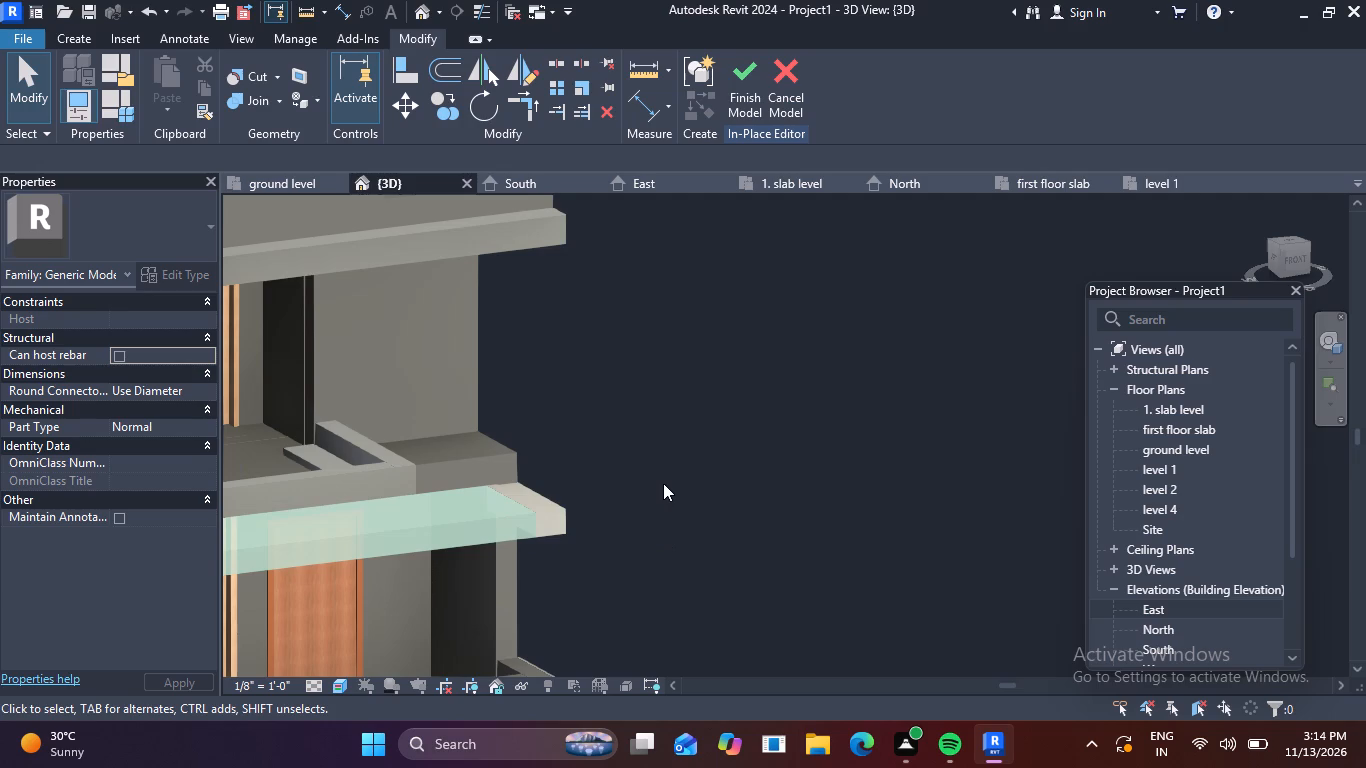
# Finish the in-place model of the band beneath the balcony.
pyautogui.click(753, 84)
# Examine the finished band's end corner from below and from the front.
pyautogui.scroll(-2, 684, 395)
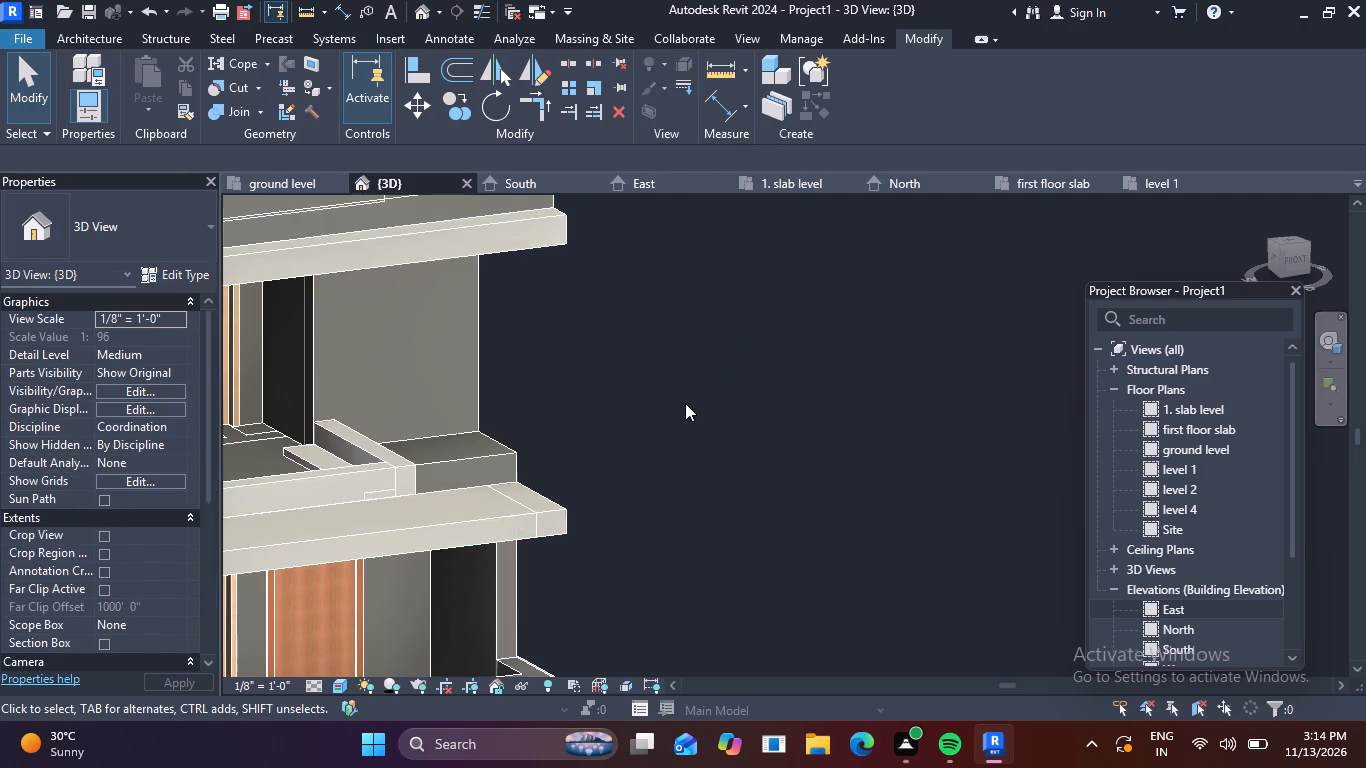
pyautogui.scroll(-1, 685, 403)
pyautogui.keyDown('shift'); pyautogui.moveTo(665, 458); pyautogui.dragTo(742, 202, button='middle'); pyautogui.keyUp('shift')
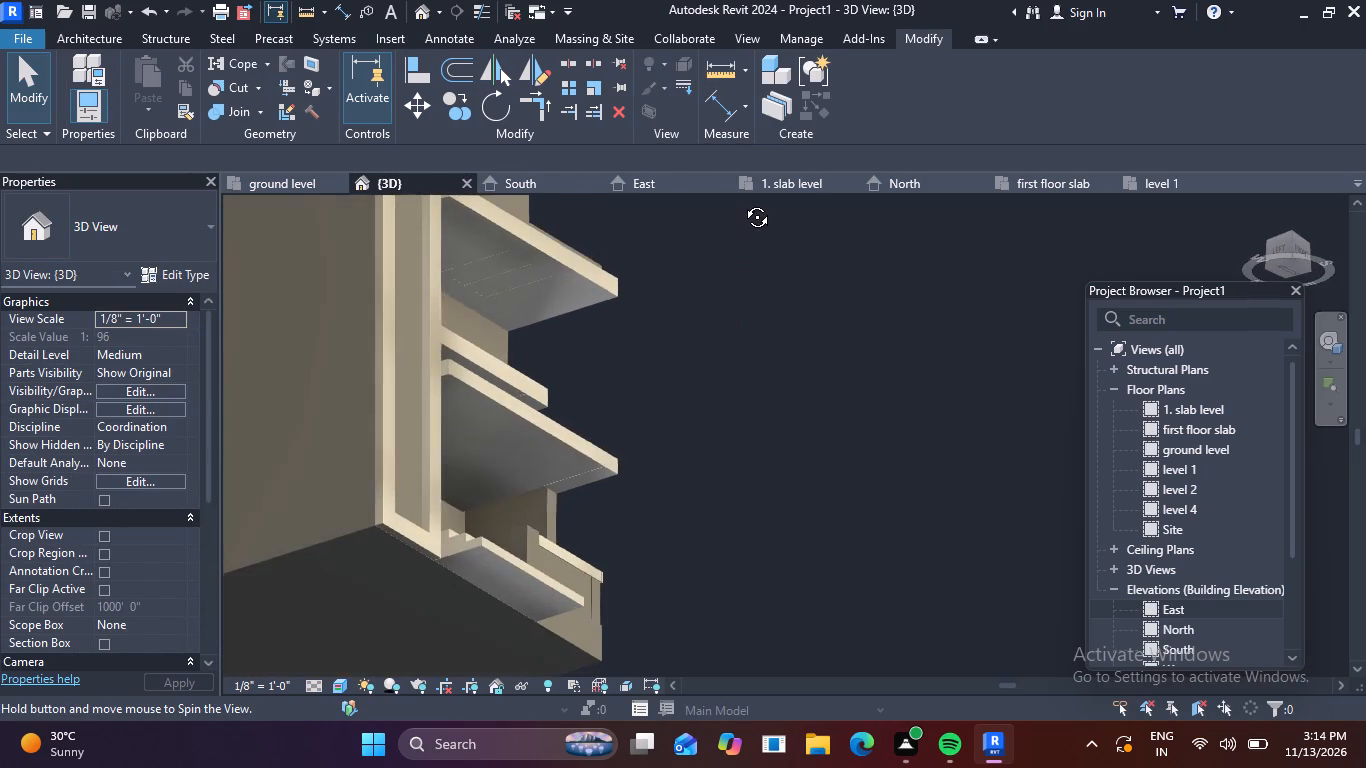
pyautogui.keyDown('shift'); pyautogui.moveTo(742, 202); pyautogui.dragTo(749, 202, button='middle'); pyautogui.keyUp('shift')
pyautogui.scroll(7, 547, 496)
pyautogui.keyDown('shift'); pyautogui.moveTo(679, 457); pyautogui.dragTo(619, 384, button='middle'); pyautogui.keyUp('shift')
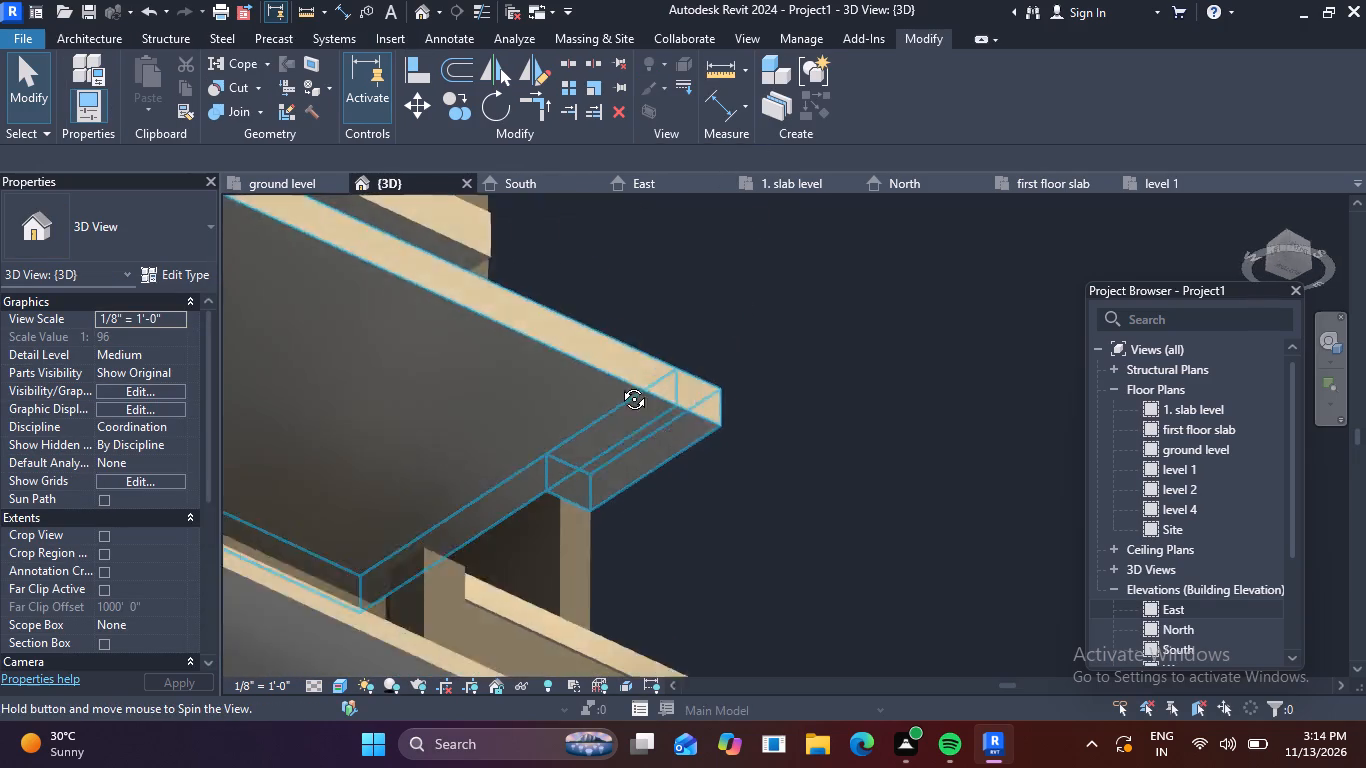
pyautogui.keyDown('shift'); pyautogui.moveTo(619, 384); pyautogui.dragTo(533, 356, button='middle'); pyautogui.keyUp('shift')
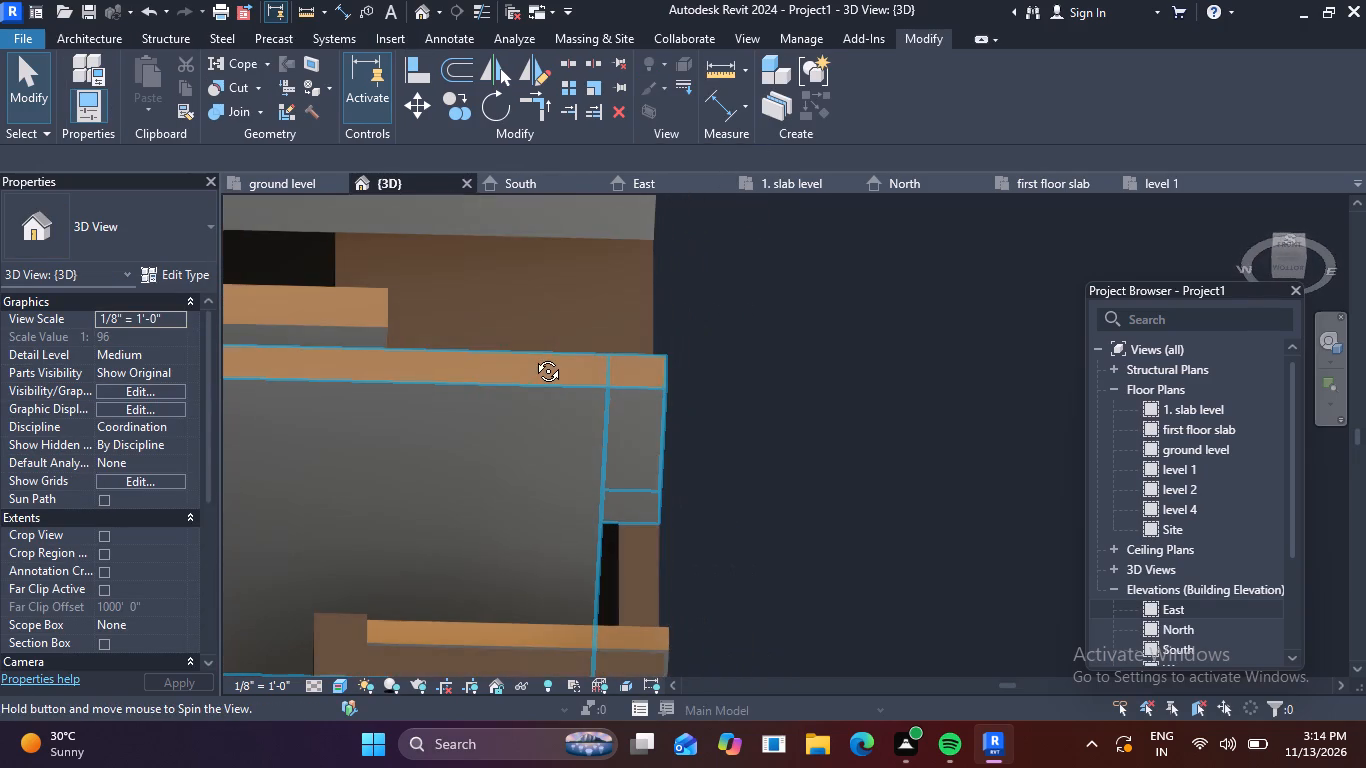
pyautogui.keyDown('shift'); pyautogui.moveTo(533, 356); pyautogui.dragTo(523, 576, button='middle'); pyautogui.keyUp('shift')
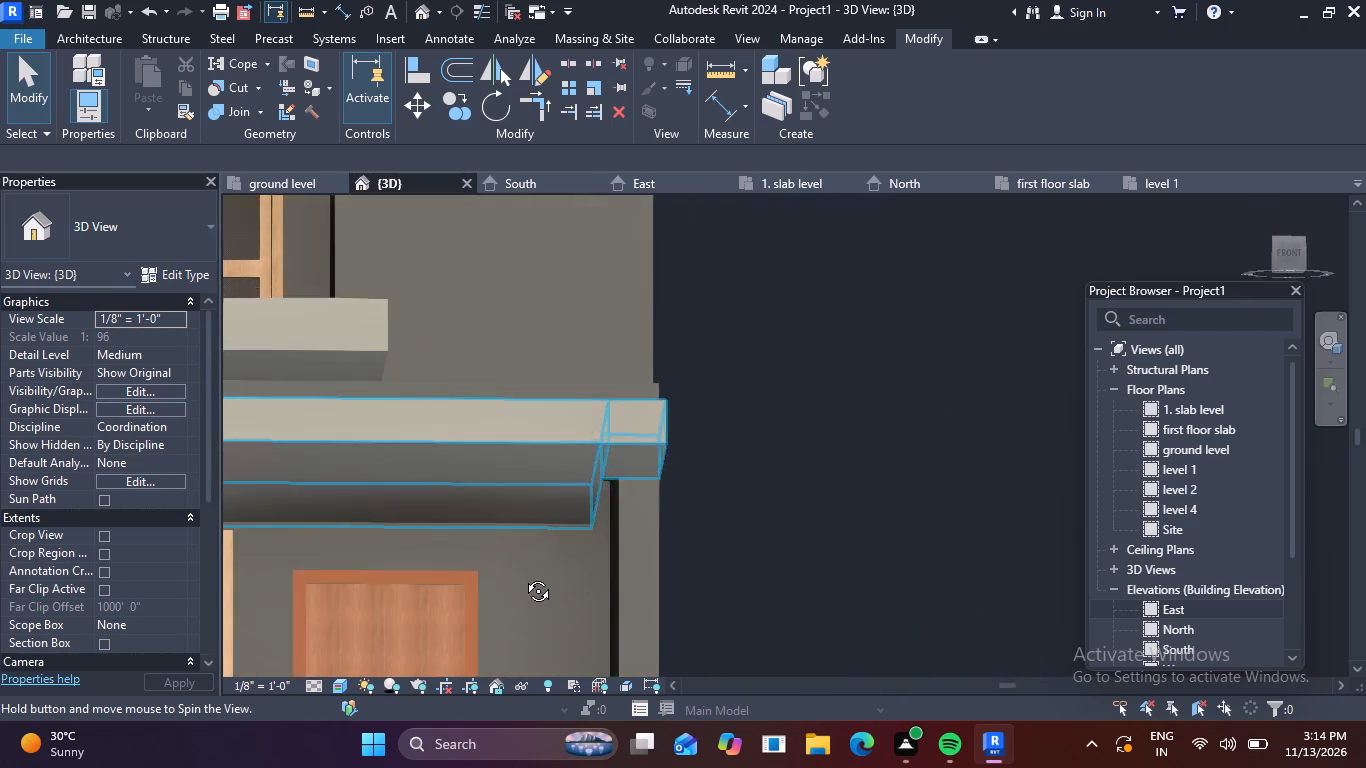
pyautogui.keyDown('shift'); pyautogui.moveTo(523, 576); pyautogui.dragTo(520, 577, button='middle'); pyautogui.keyUp('shift')
pyautogui.keyDown('shift'); pyautogui.scroll(1, 519, 577); pyautogui.keyUp('shift')
pyautogui.click(547, 446)
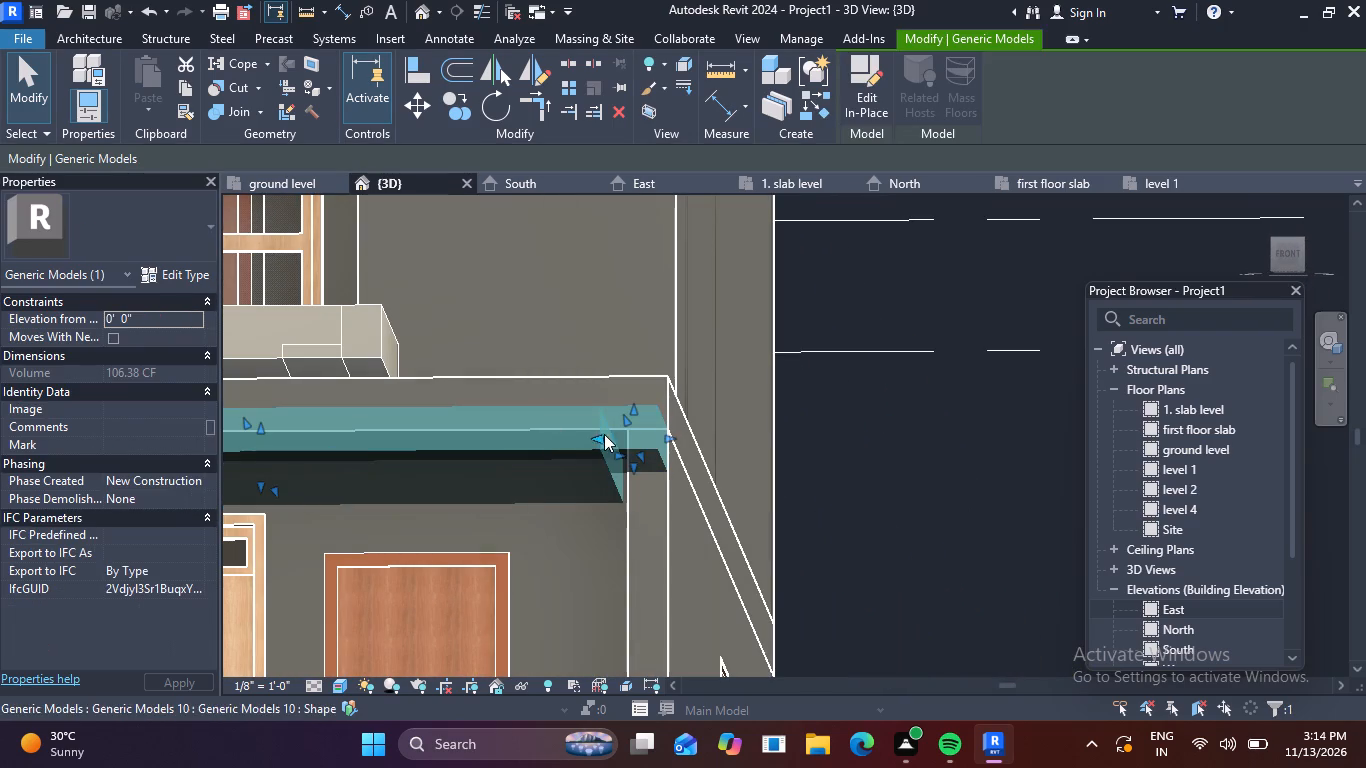
pyautogui.press('Escape')
# Stretch the main band's end face outward to the inner face of the side wall beneath the balcony.
pyautogui.scroll(-2, 585, 467)
pyautogui.moveTo(633, 496); pyautogui.dragTo(661, 529, button='middle')
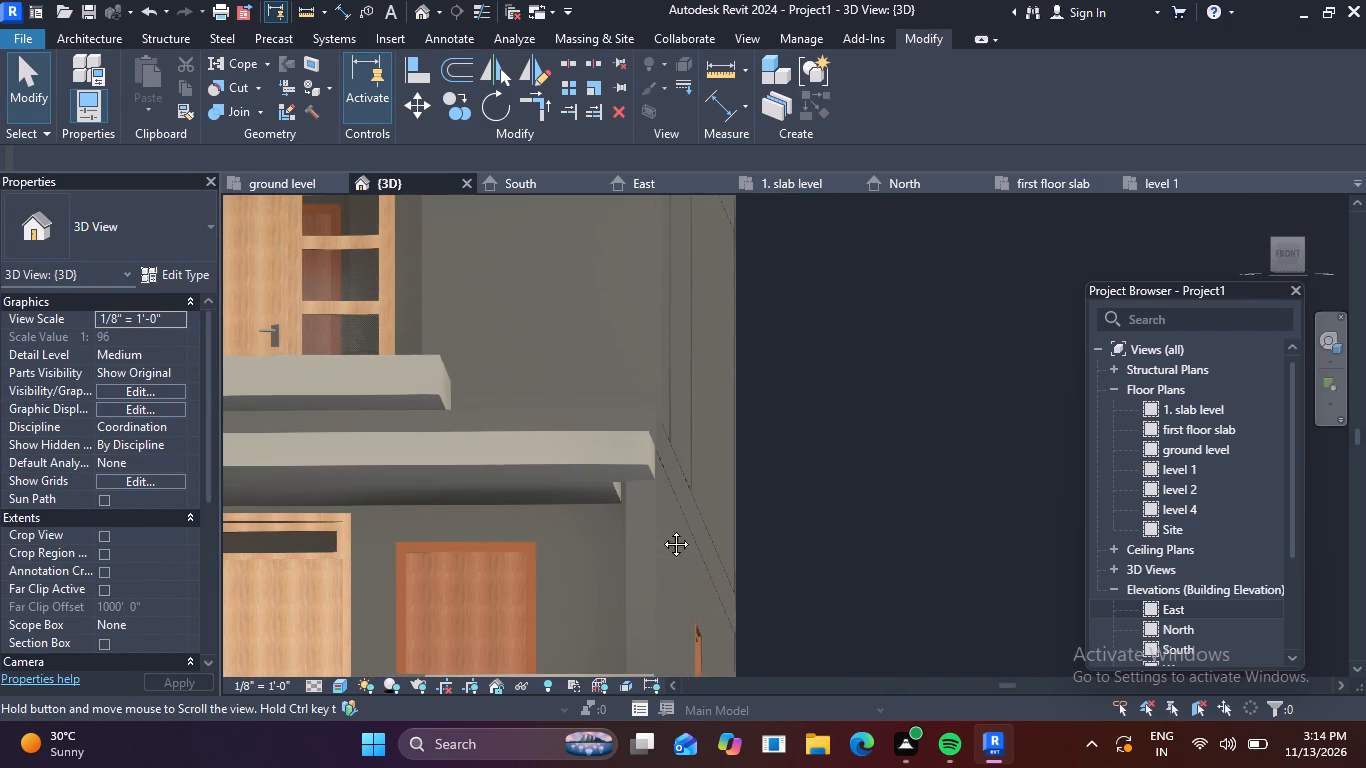
pyautogui.moveTo(661, 529); pyautogui.dragTo(682, 551, button='middle')
pyautogui.click(601, 511)
pyautogui.scroll(5, 670, 514)
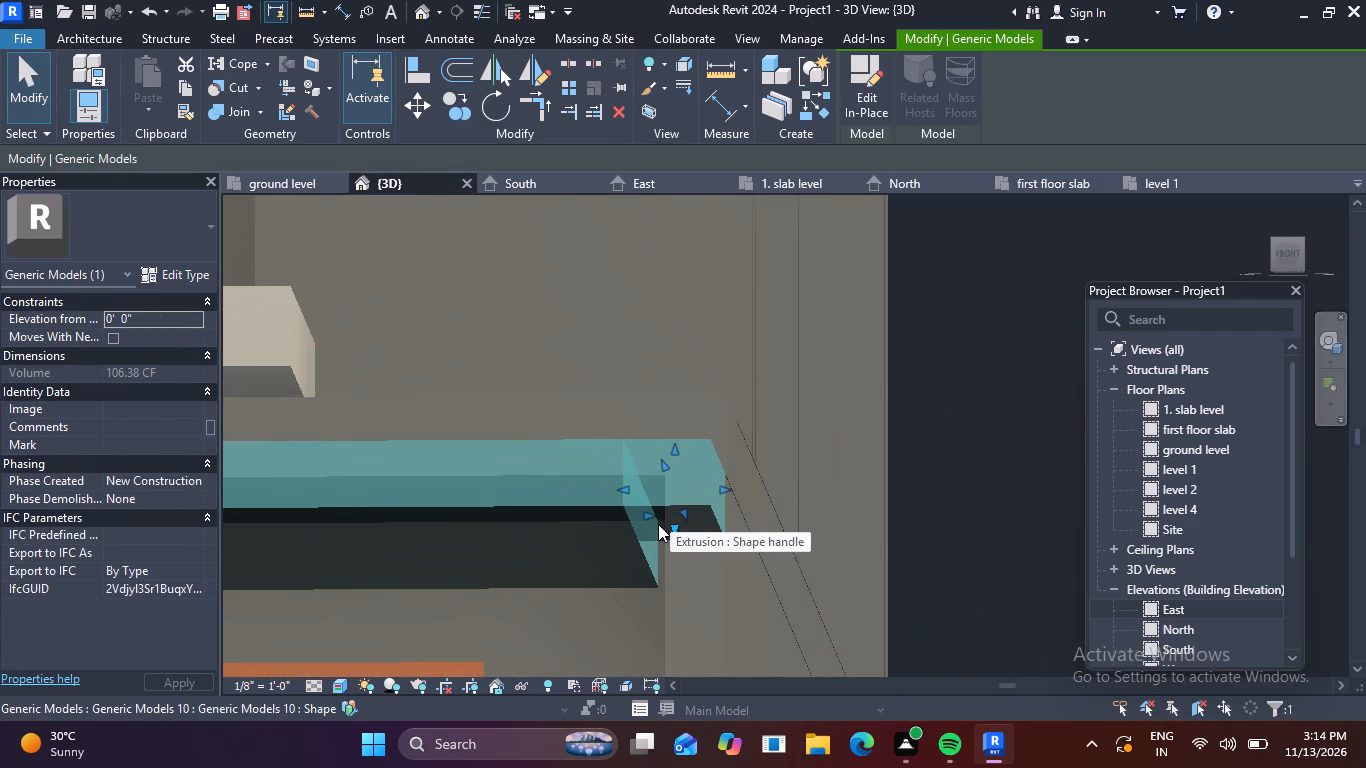
pyautogui.moveTo(646, 516); pyautogui.dragTo(664, 510)
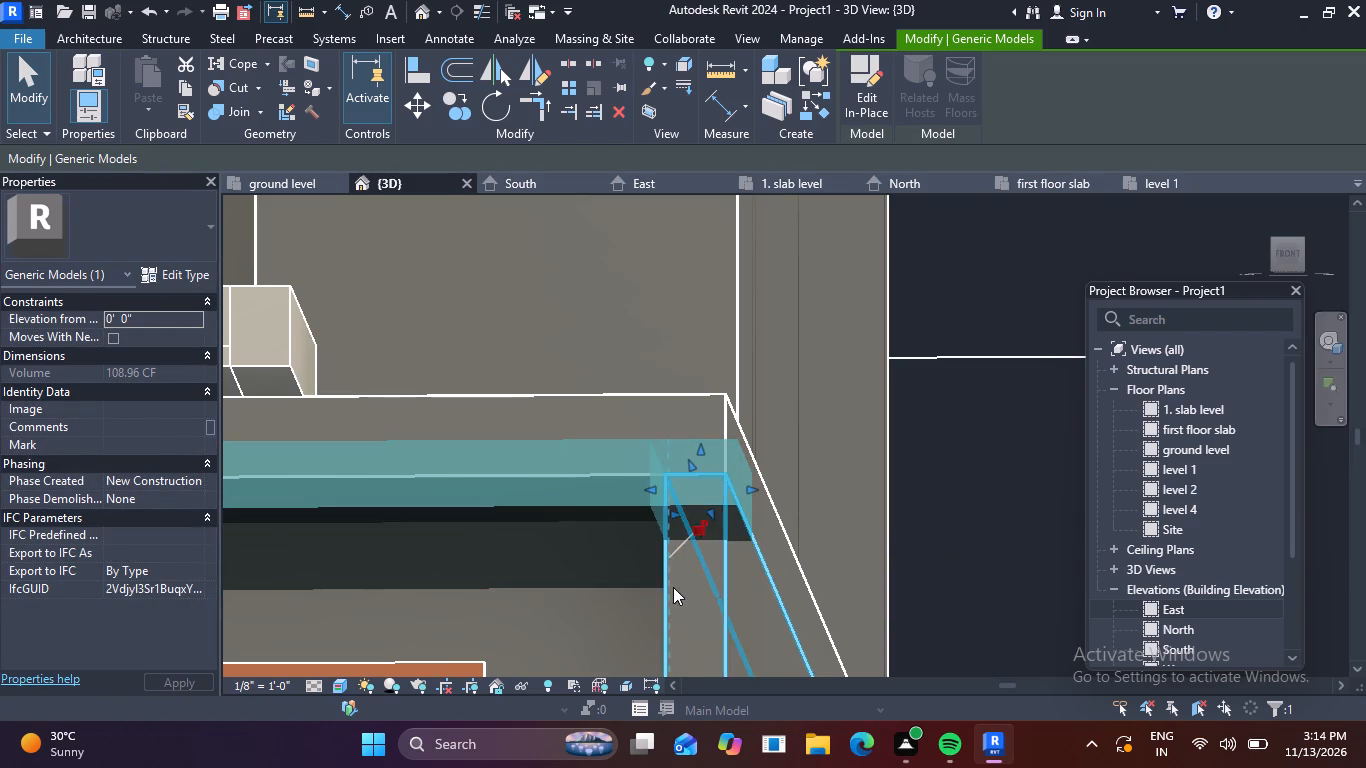
# Pull the end block's outer face back flush with the outer face of the side wall.
pyautogui.keyDown('shift'); pyautogui.moveTo(623, 555); pyautogui.dragTo(638, 668, button='middle'); pyautogui.keyUp('shift')
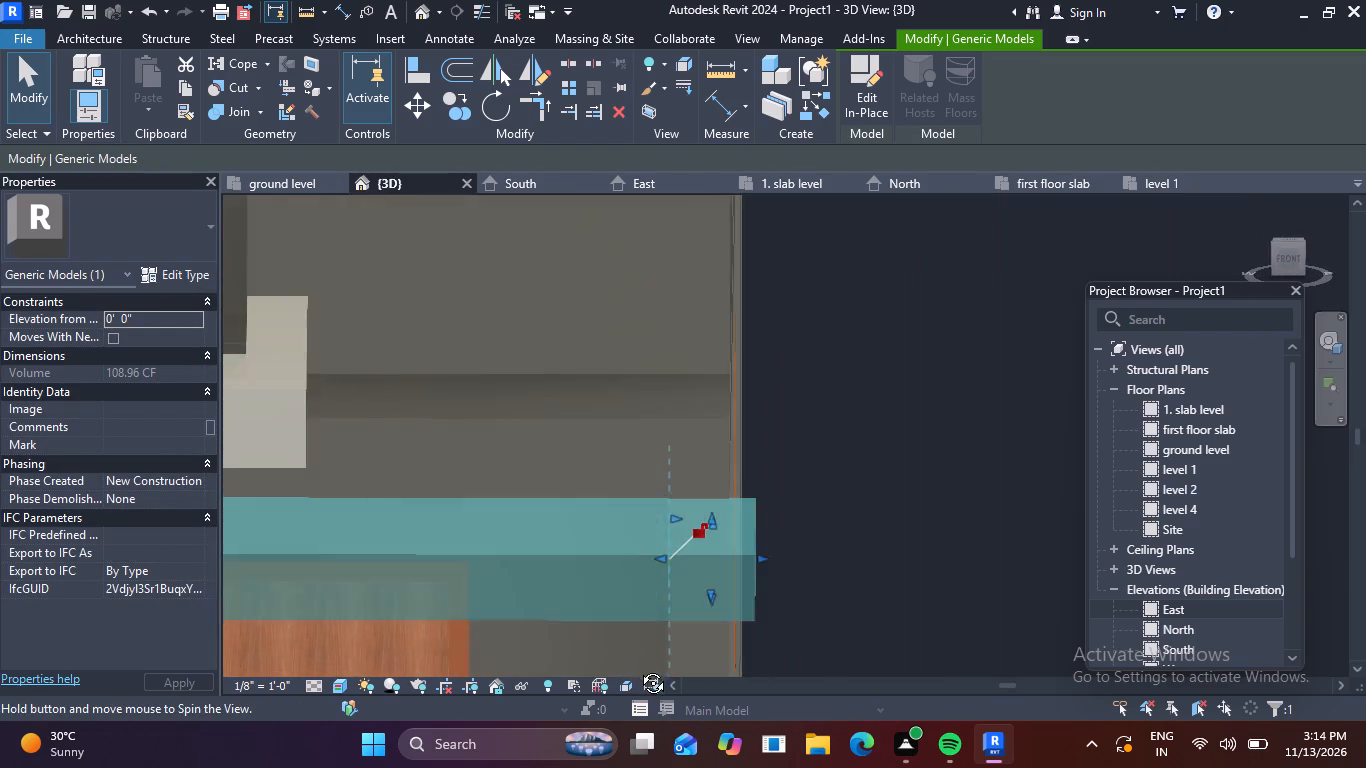
pyautogui.keyDown('shift'); pyautogui.moveTo(638, 668); pyautogui.dragTo(642, 670, button='middle'); pyautogui.keyUp('shift')
pyautogui.moveTo(819, 590); pyautogui.dragTo(789, 596, button='middle')
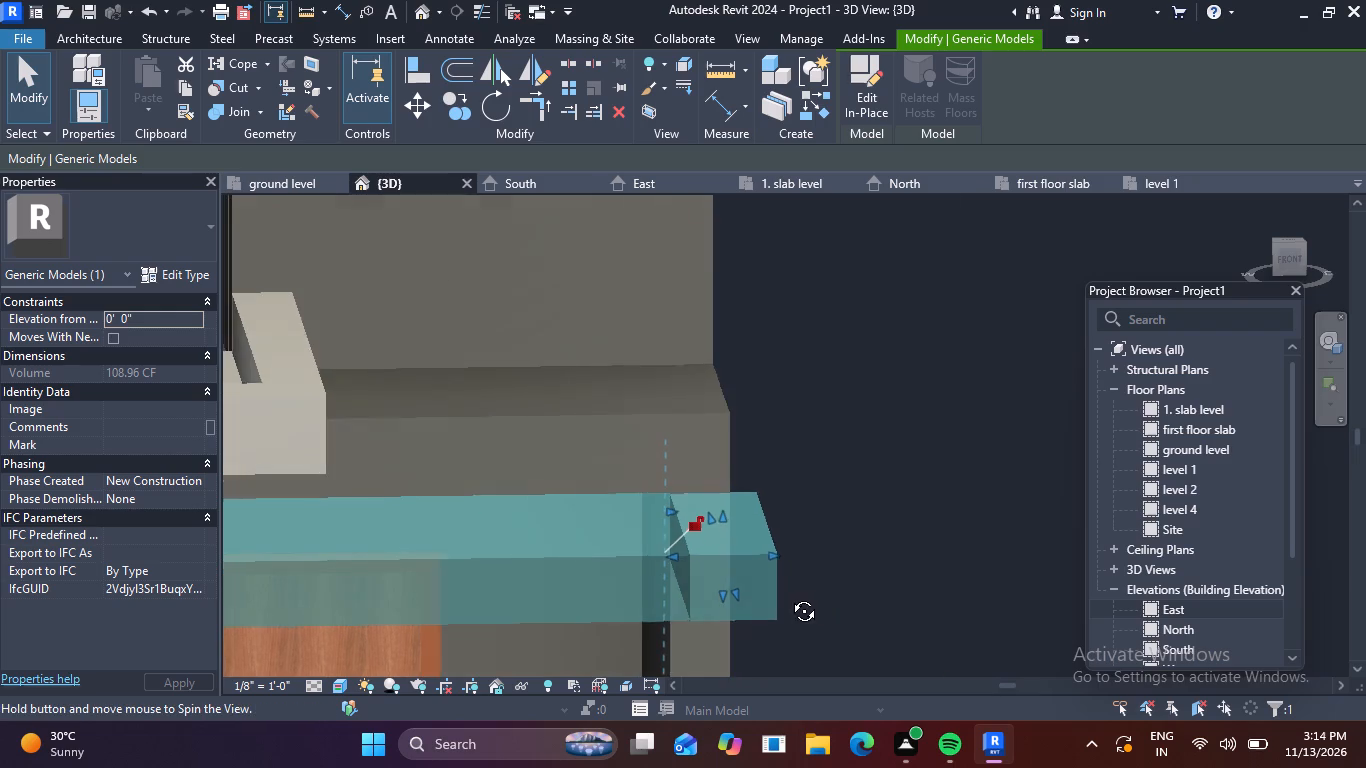
pyautogui.moveTo(789, 596); pyautogui.dragTo(779, 597, button='middle')
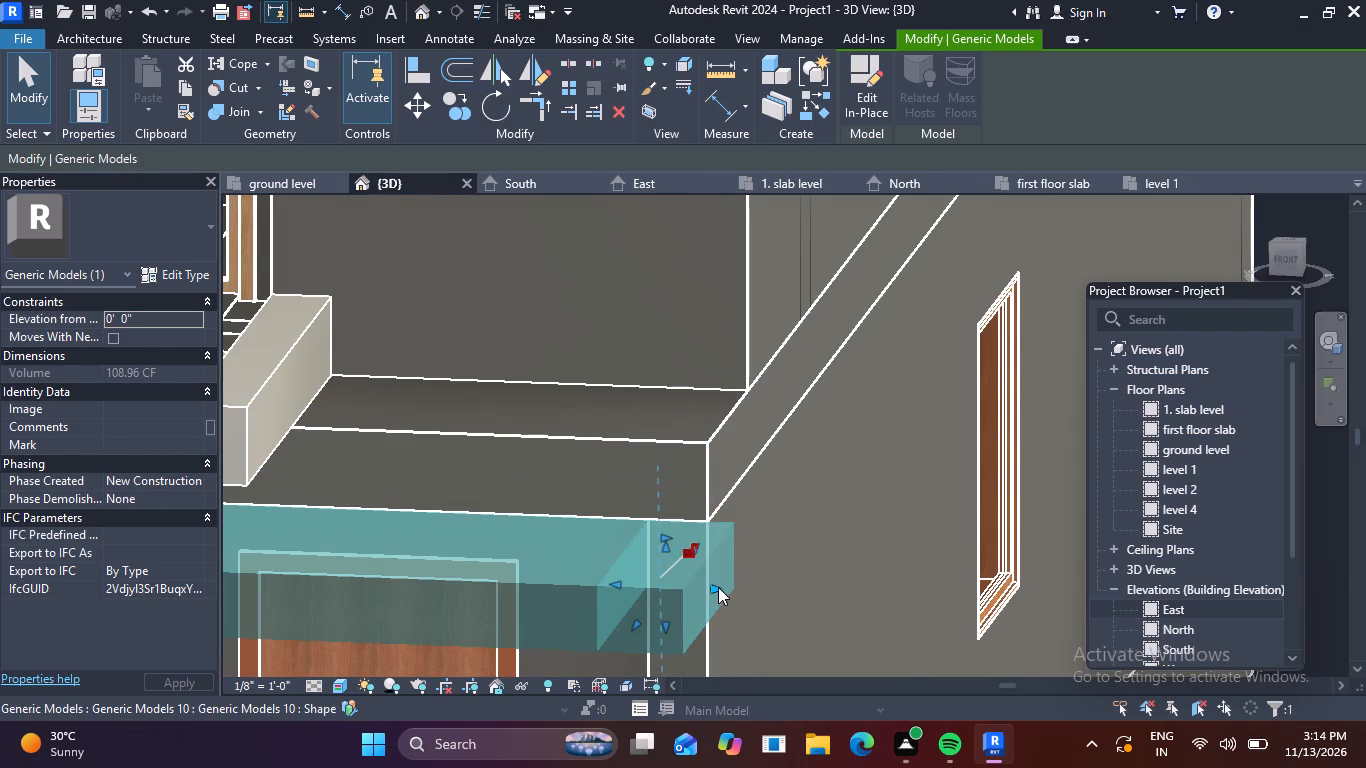
pyautogui.moveTo(718, 587); pyautogui.dragTo(687, 583)
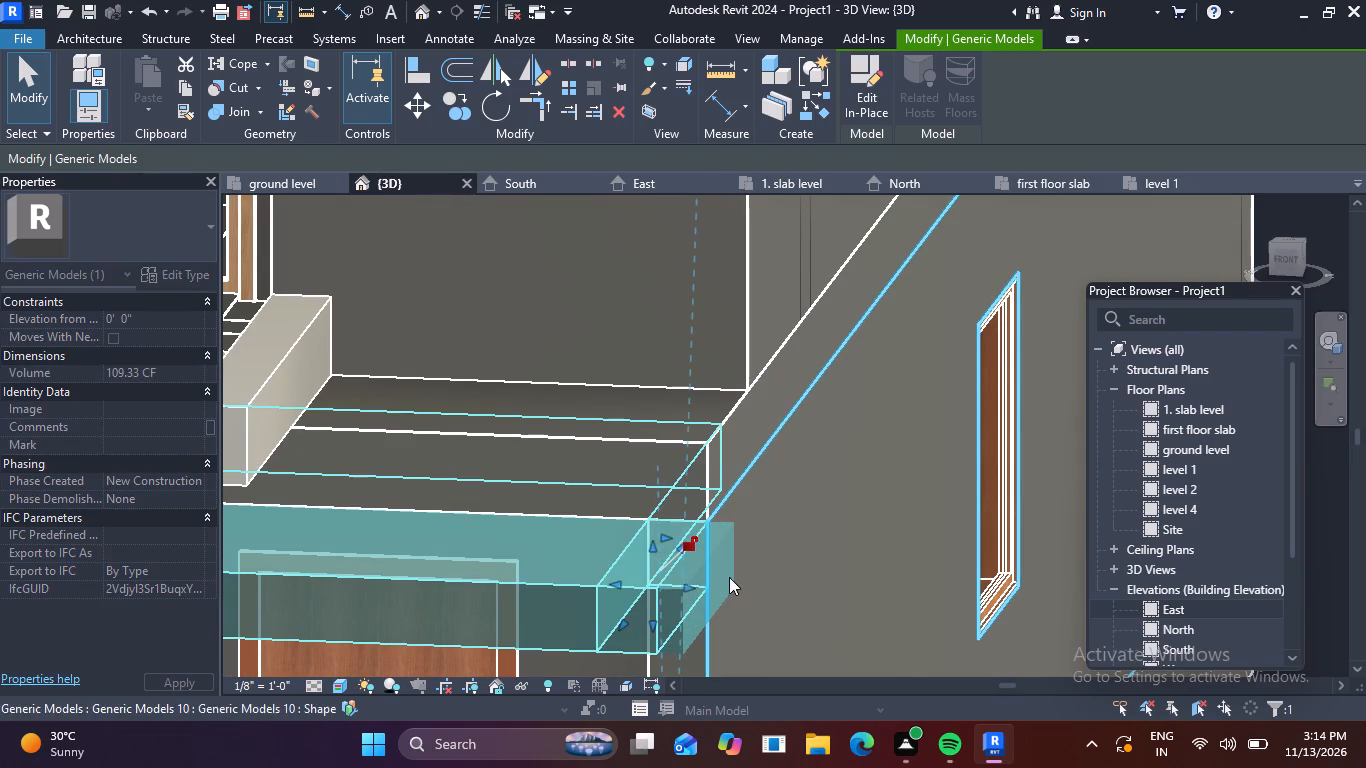
pyautogui.press('Escape')
# Examine the adjusted band and the balcony facade from the front, the side and below.
pyautogui.keyDown('shift'); pyautogui.moveTo(791, 584); pyautogui.dragTo(800, 518, button='middle'); pyautogui.keyUp('shift')
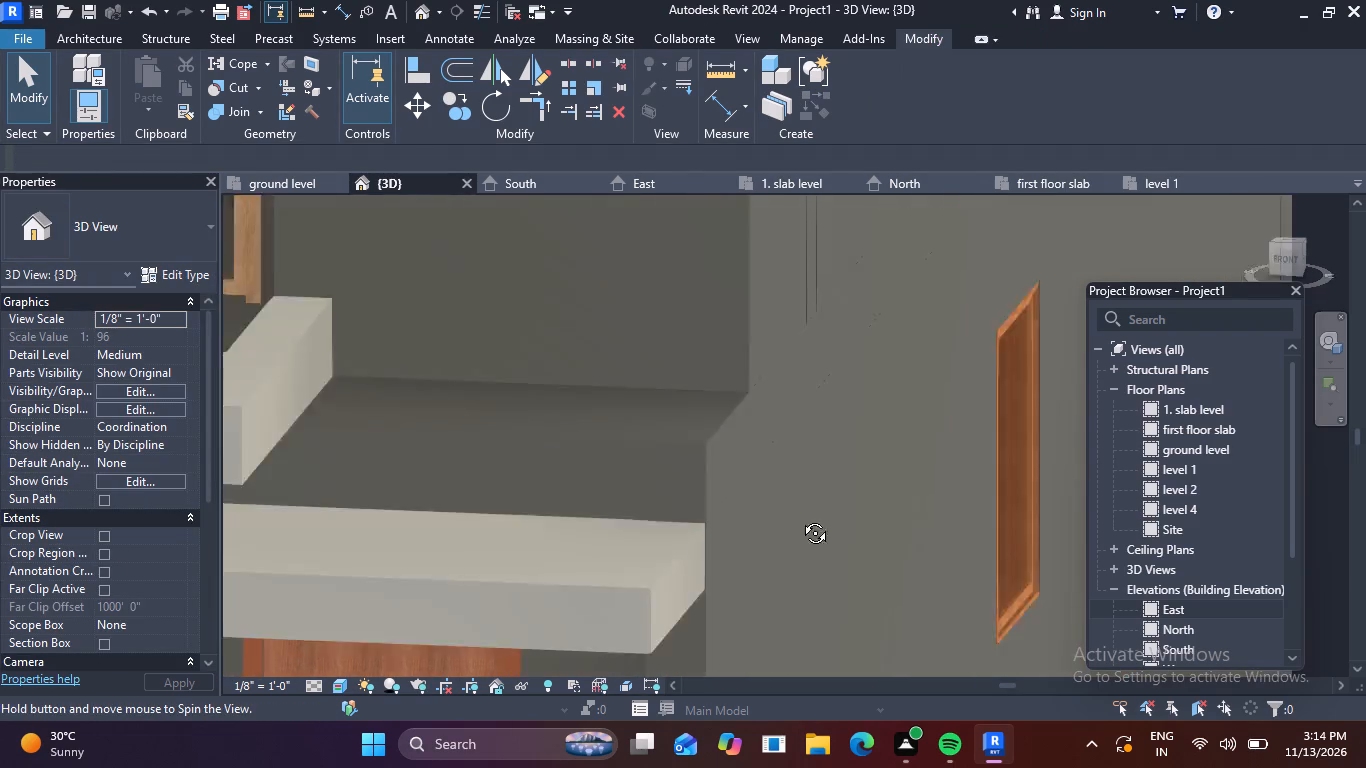
pyautogui.keyDown('shift'); pyautogui.moveTo(800, 518); pyautogui.dragTo(838, 385, button='middle'); pyautogui.keyUp('shift')
pyautogui.scroll(-2, 838, 385)
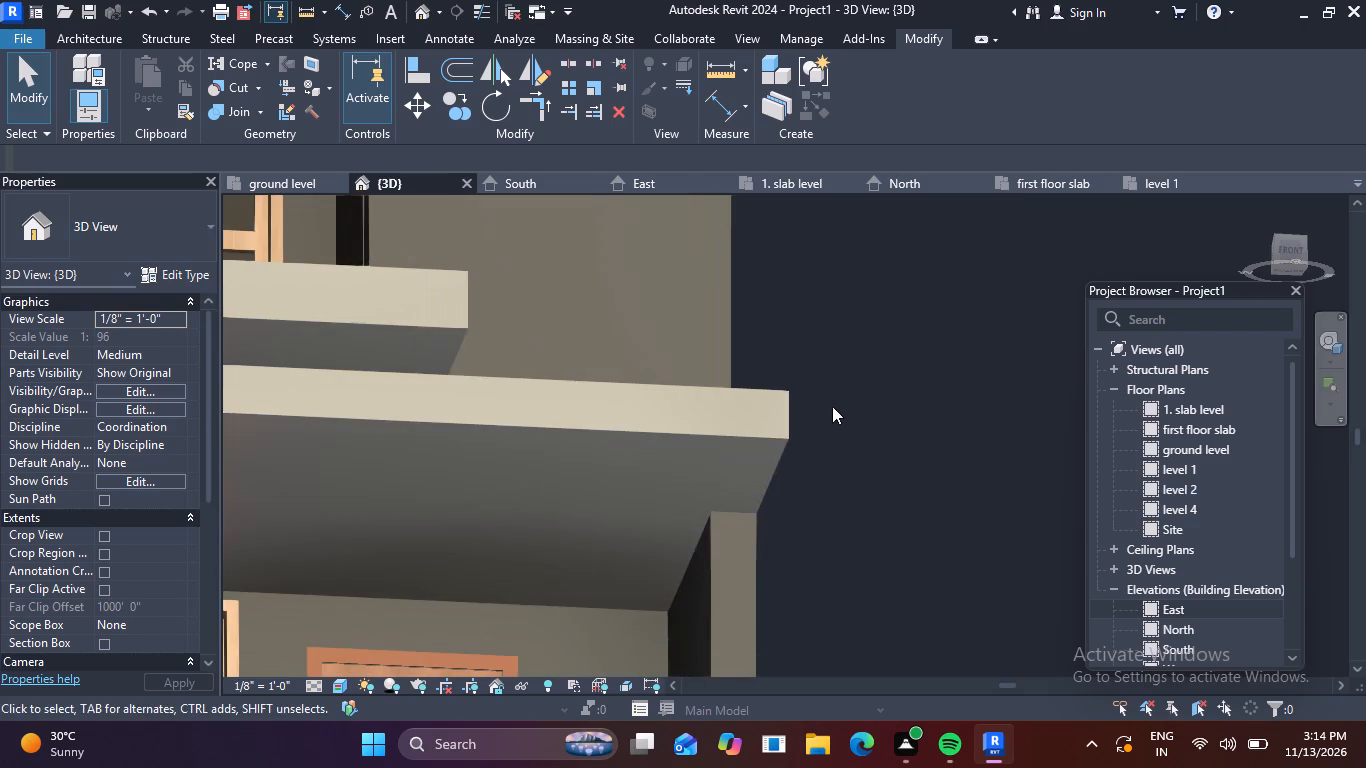
pyautogui.keyDown('shift'); pyautogui.moveTo(832, 409); pyautogui.dragTo(689, 457, button='middle'); pyautogui.keyUp('shift')
pyautogui.scroll(-2, 704, 459)
pyautogui.keyDown('shift'); pyautogui.moveTo(580, 517); pyautogui.dragTo(653, 540, button='middle'); pyautogui.keyUp('shift')
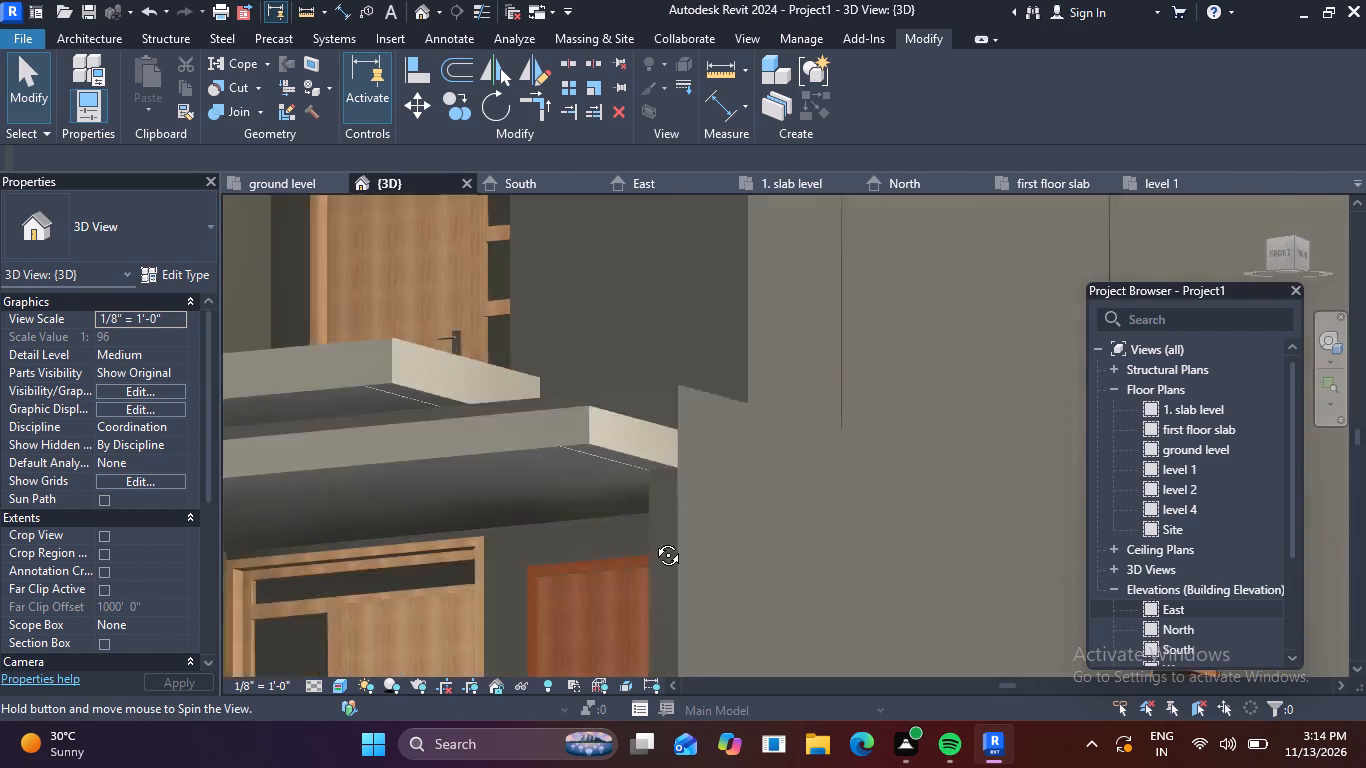
pyautogui.keyDown('shift'); pyautogui.moveTo(653, 540); pyautogui.dragTo(718, 563, button='middle'); pyautogui.keyUp('shift')
pyautogui.scroll(-3, 684, 554)
pyautogui.keyDown('shift'); pyautogui.moveTo(616, 557); pyautogui.dragTo(616, 614, button='middle'); pyautogui.keyUp('shift')
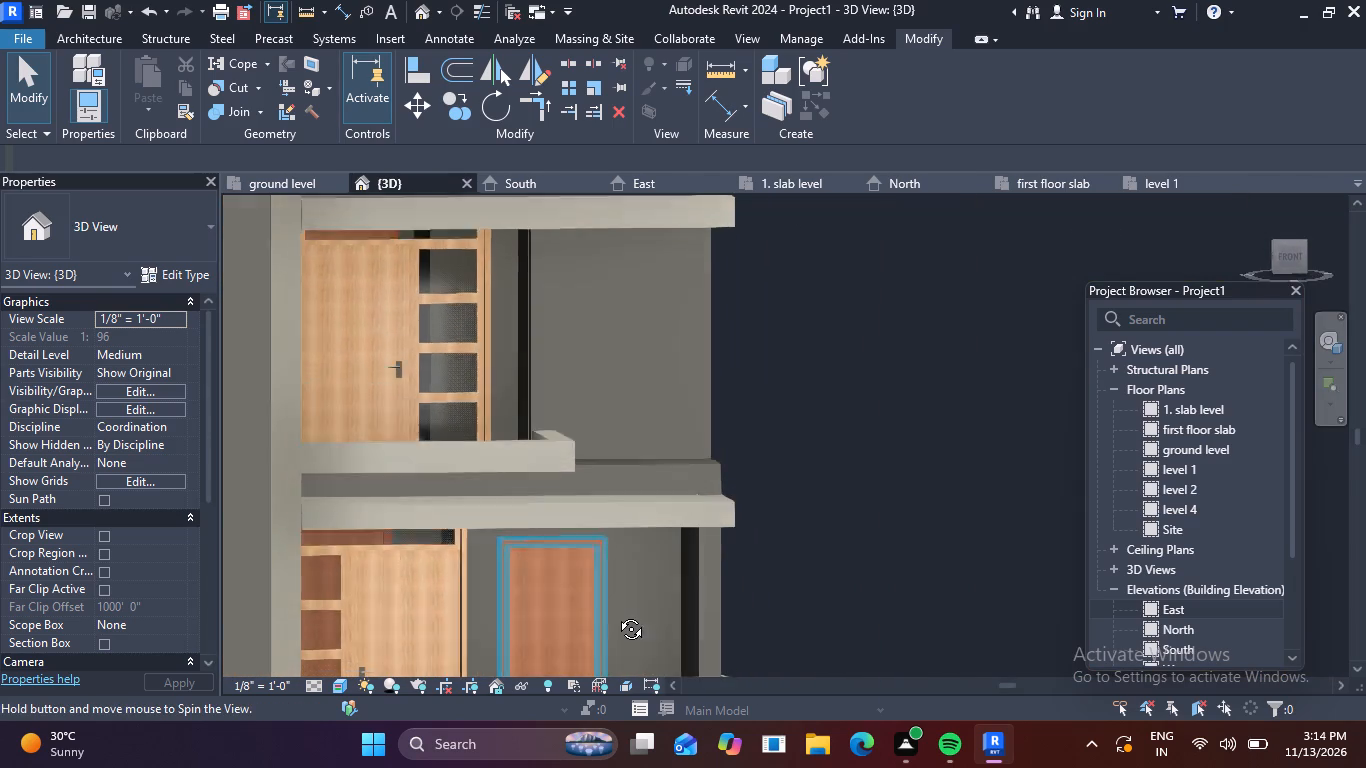
pyautogui.keyDown('shift'); pyautogui.moveTo(616, 614); pyautogui.dragTo(578, 498, button='middle'); pyautogui.keyUp('shift')
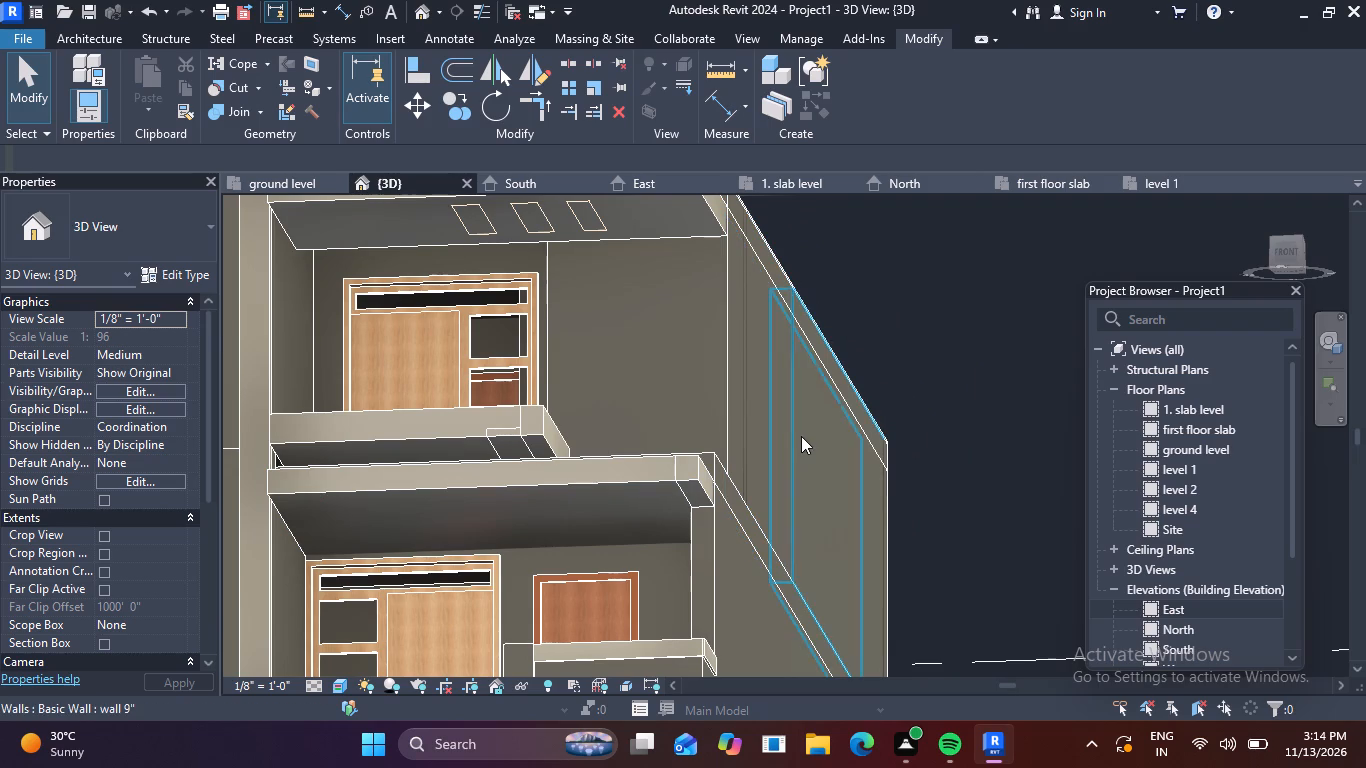
pyautogui.scroll(-1, 788, 404)
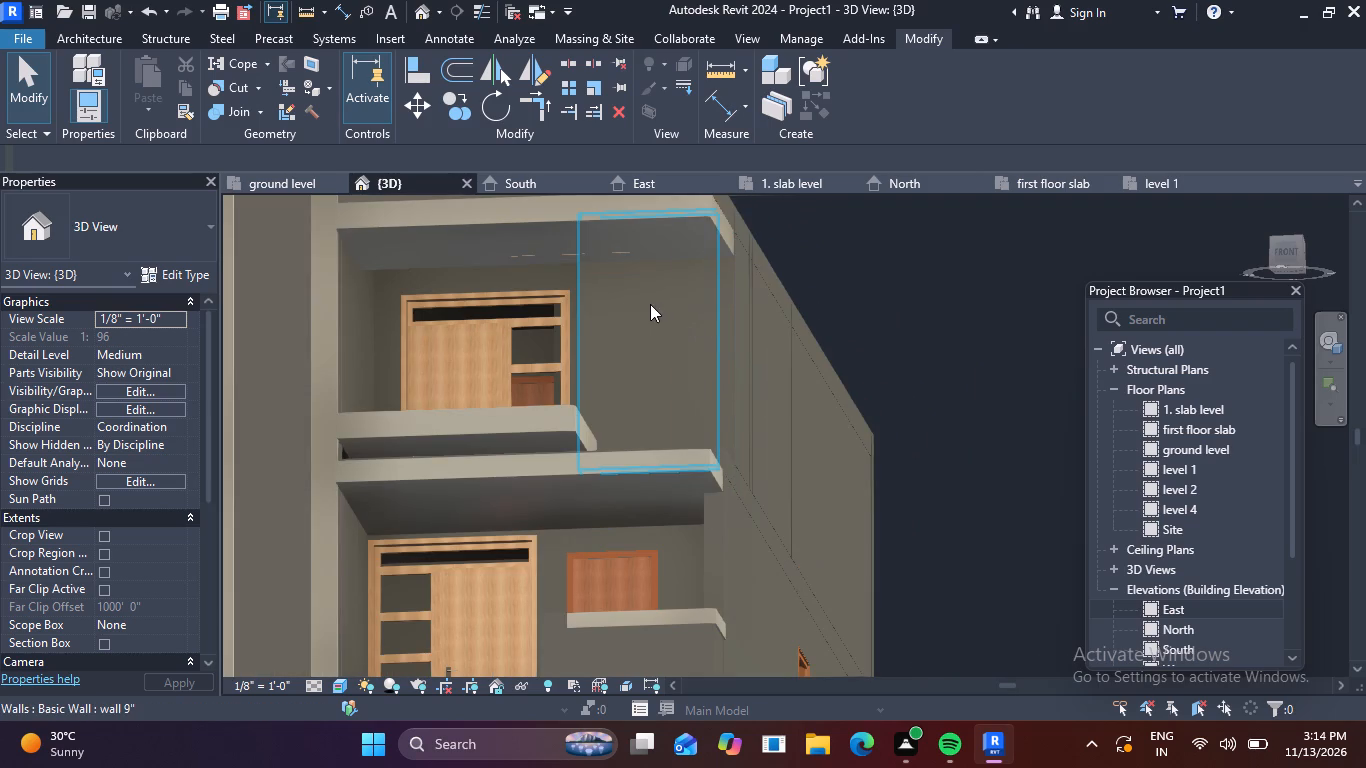
pyautogui.keyDown('shift'); pyautogui.moveTo(644, 341); pyautogui.dragTo(666, 492, button='middle'); pyautogui.keyUp('shift')
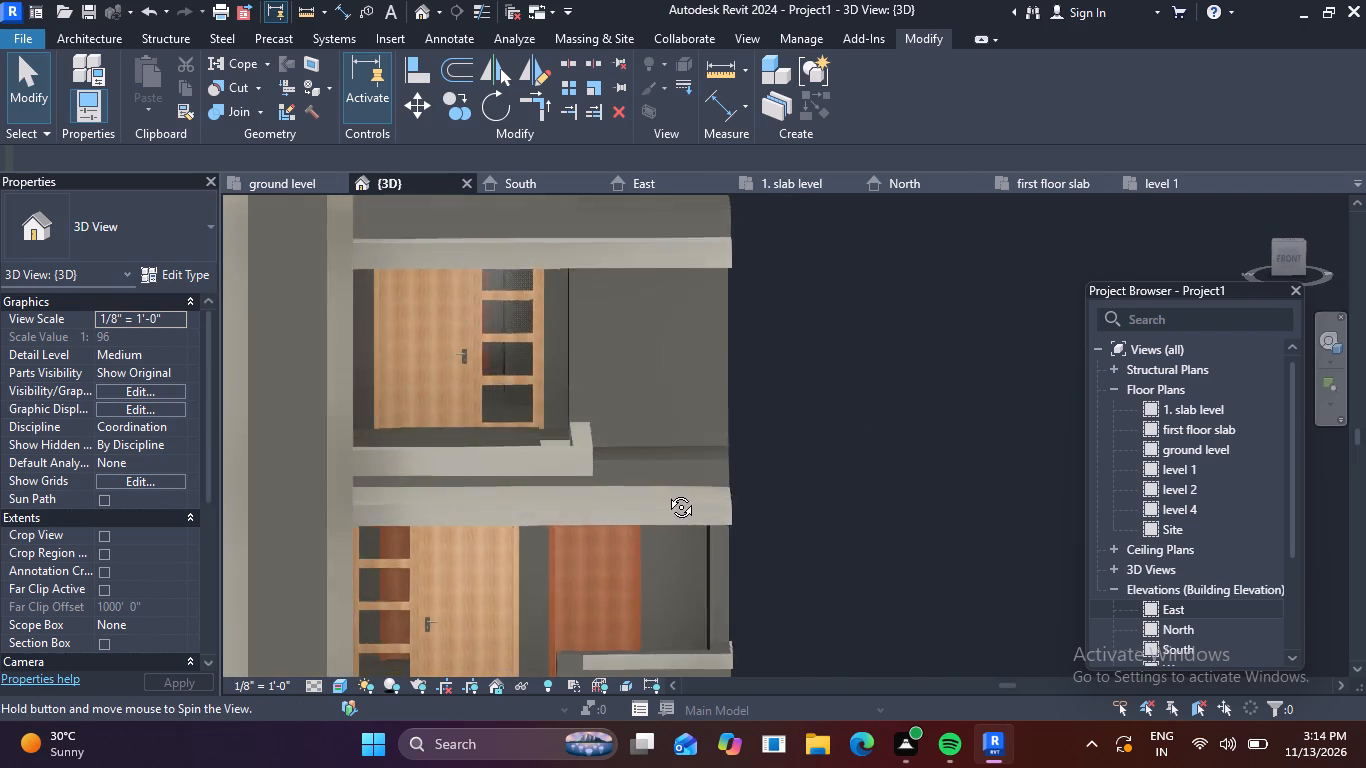
pyautogui.keyDown('shift'); pyautogui.moveTo(666, 492); pyautogui.dragTo(611, 519, button='middle'); pyautogui.keyUp('shift')
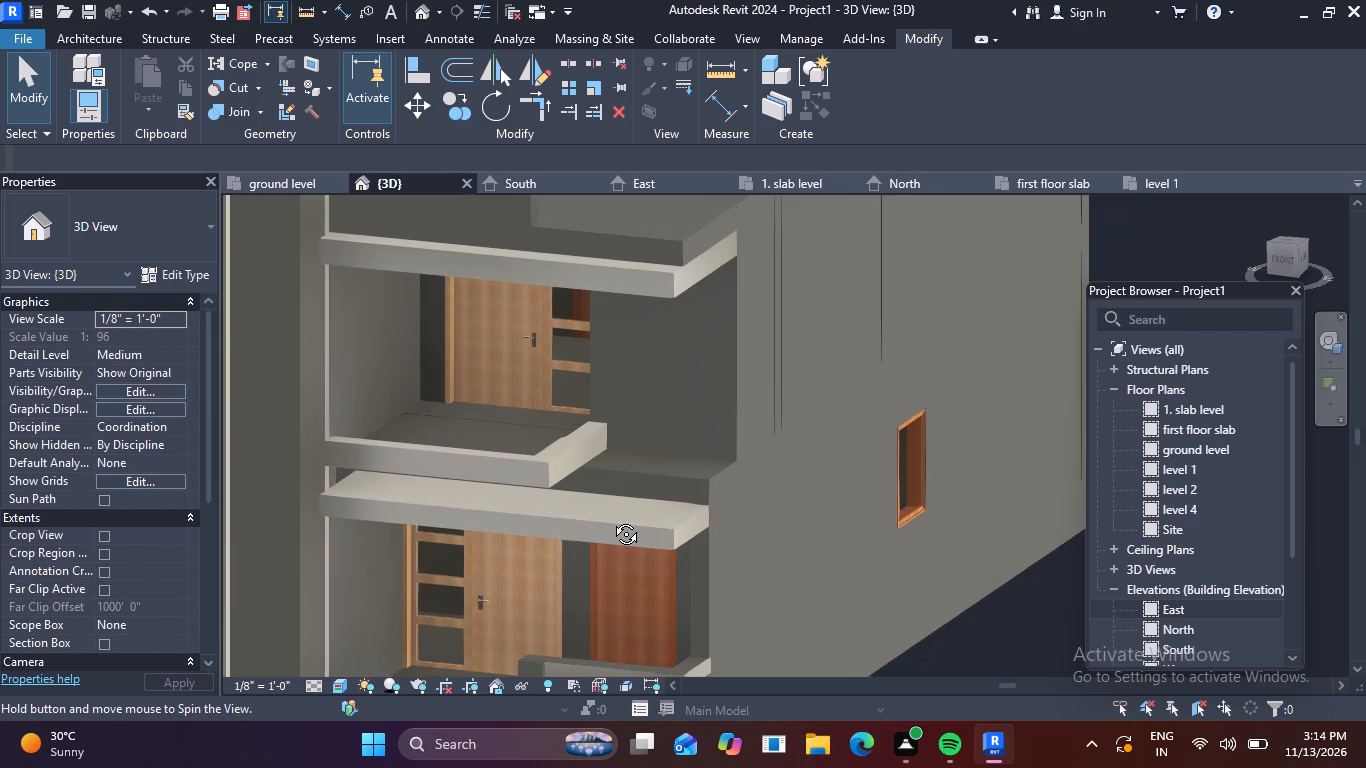
pyautogui.keyDown('shift'); pyautogui.moveTo(611, 519); pyautogui.dragTo(613, 520, button='middle'); pyautogui.keyUp('shift')
pyautogui.scroll(-2, 698, 409)
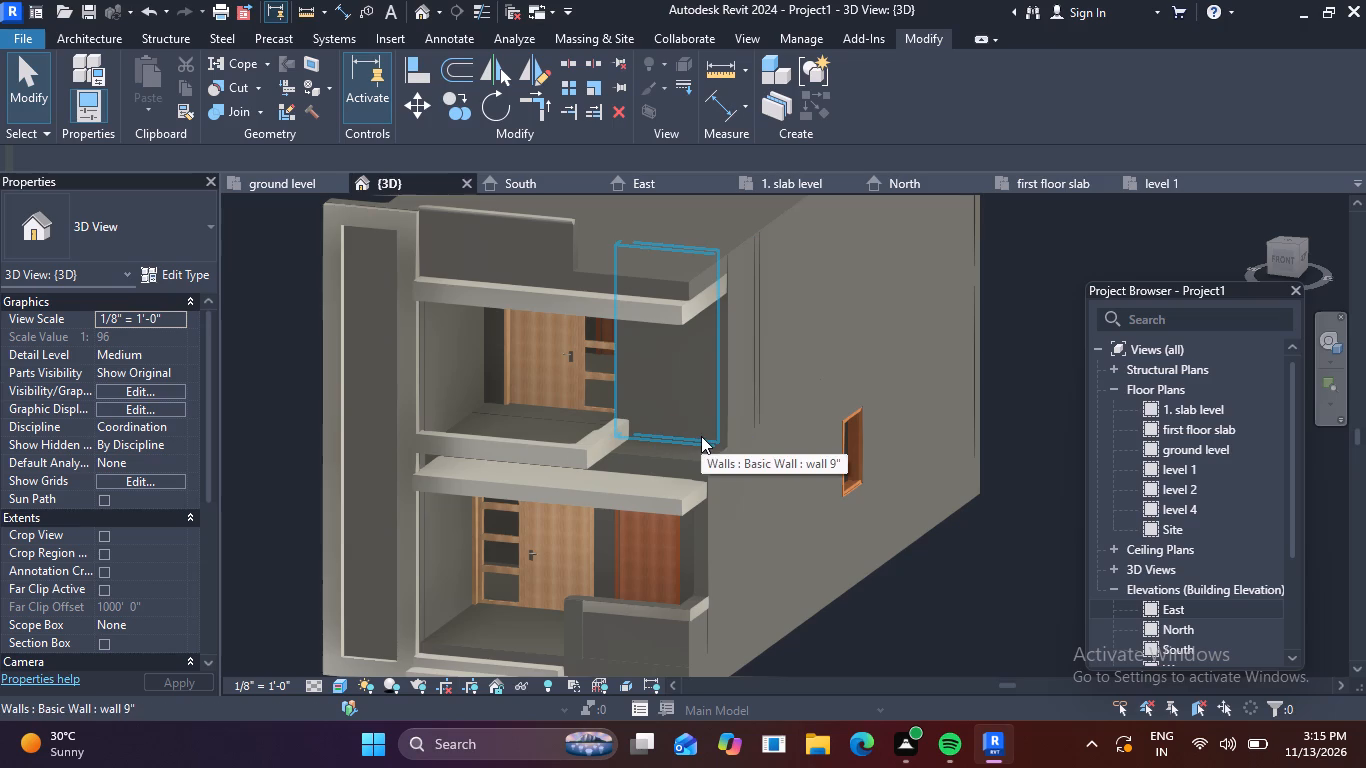
pyautogui.keyDown('shift'); pyautogui.moveTo(727, 407); pyautogui.dragTo(803, 362, button='middle'); pyautogui.keyUp('shift')
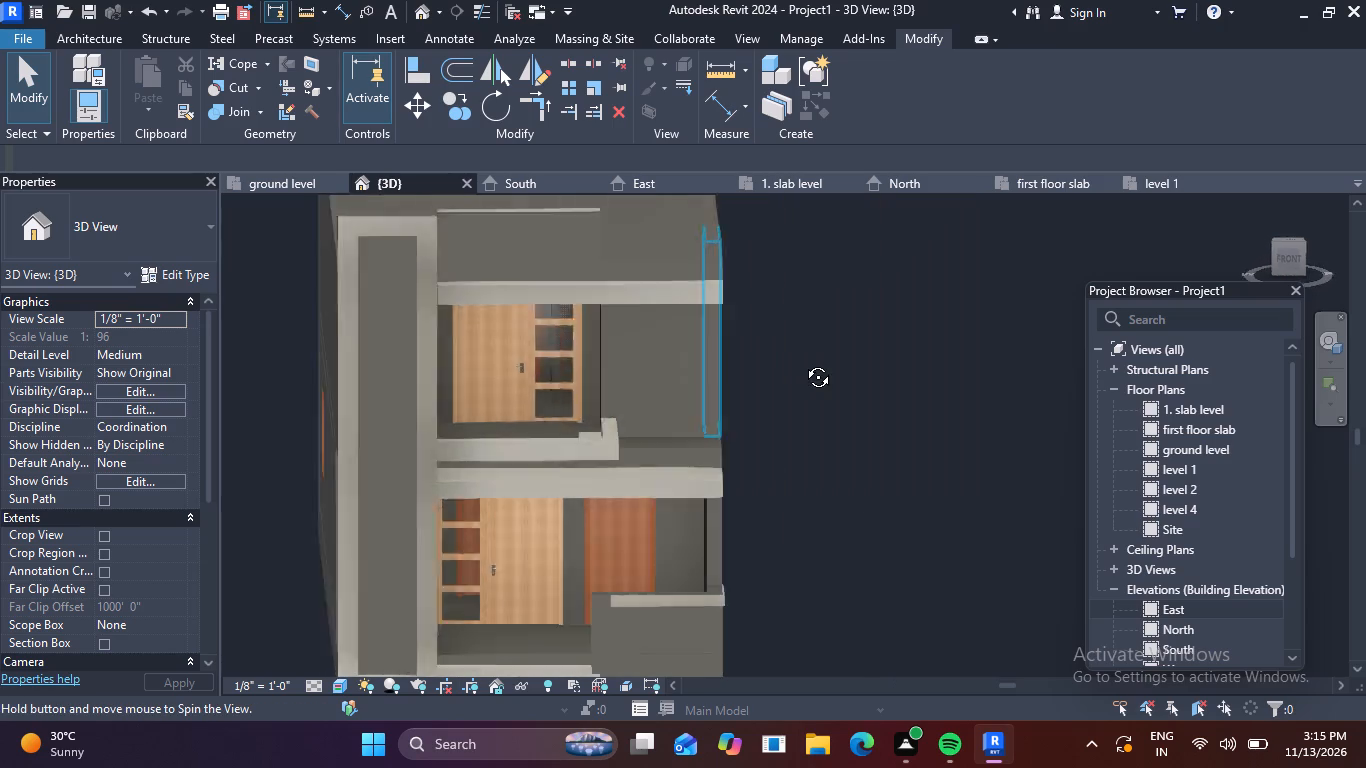
pyautogui.keyDown('shift'); pyautogui.moveTo(803, 362); pyautogui.dragTo(778, 339, button='middle'); pyautogui.keyUp('shift')
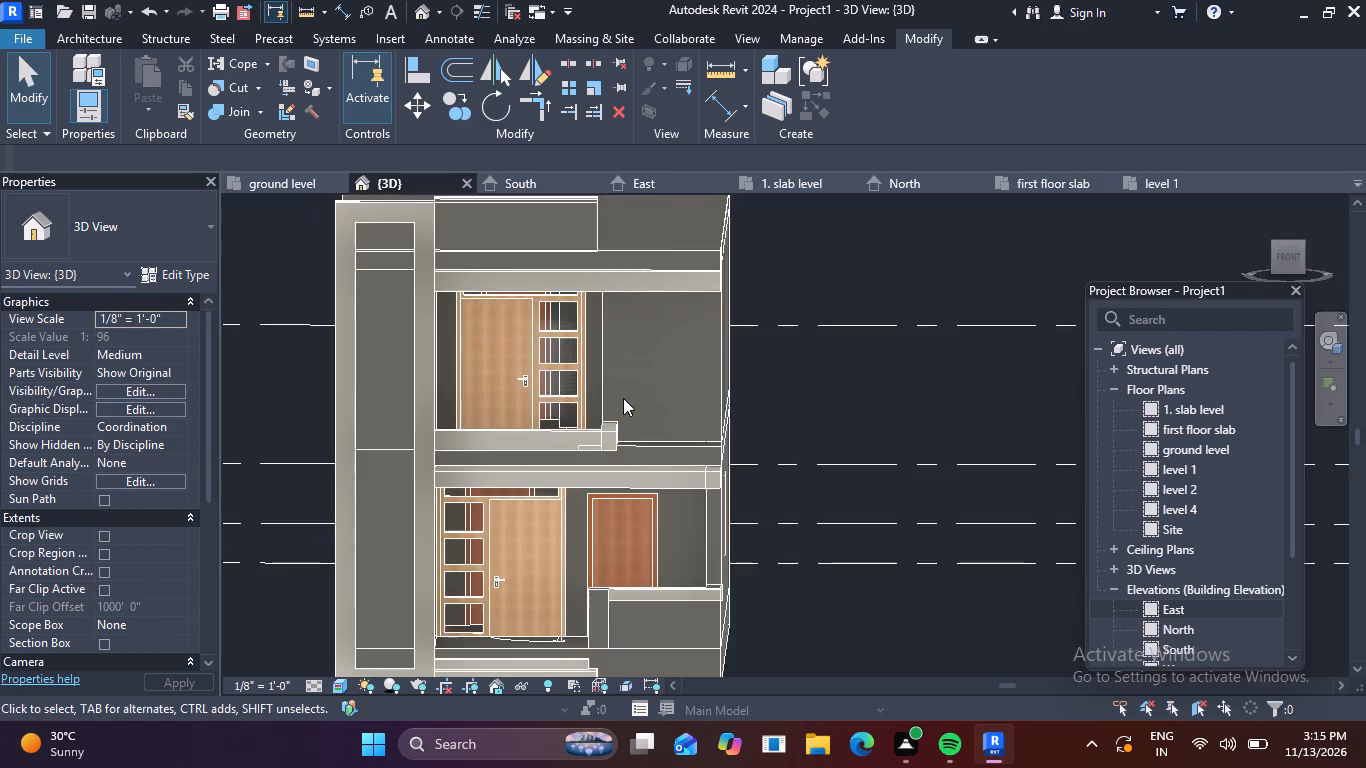
# Start a new in-place model in the Generic Models category, keeping the suggested name Generic Models 11.
pyautogui.scroll(4, 625, 394)
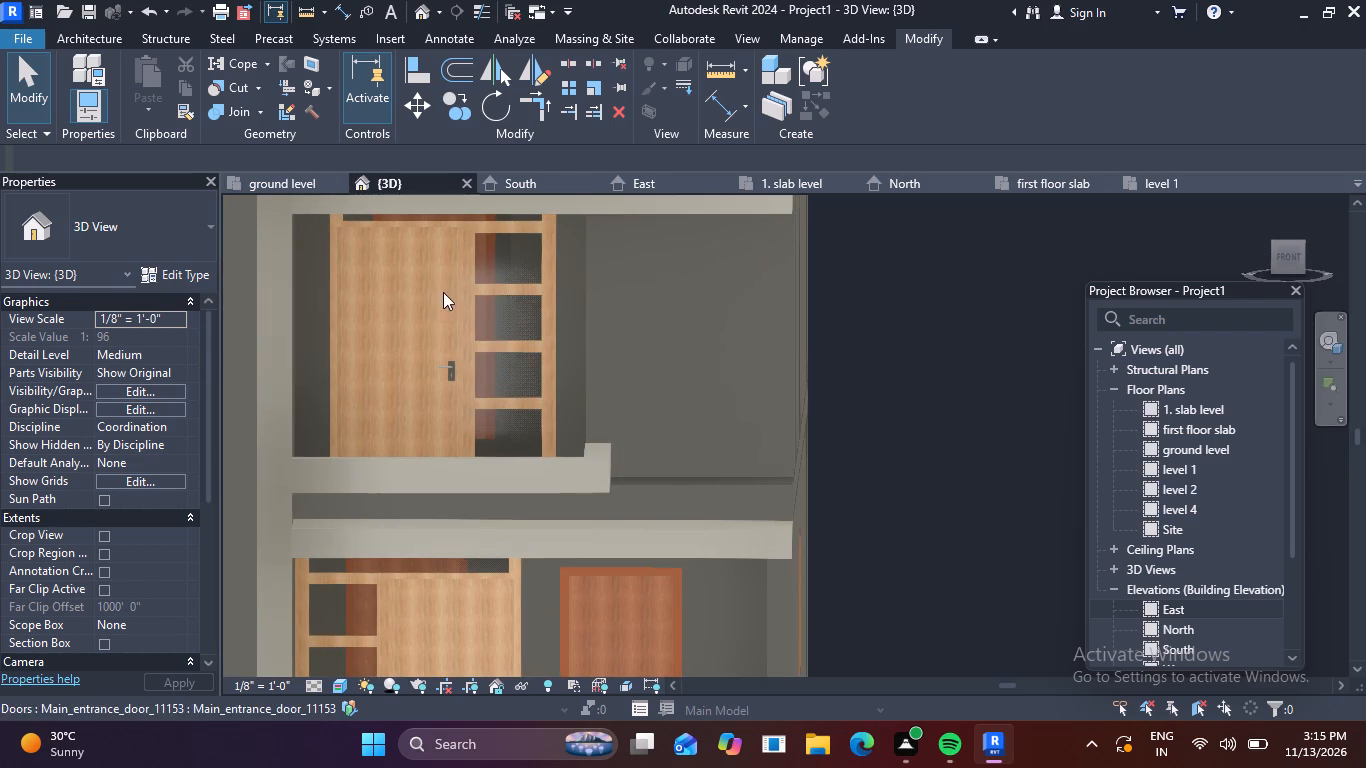
pyautogui.click(107, 36)
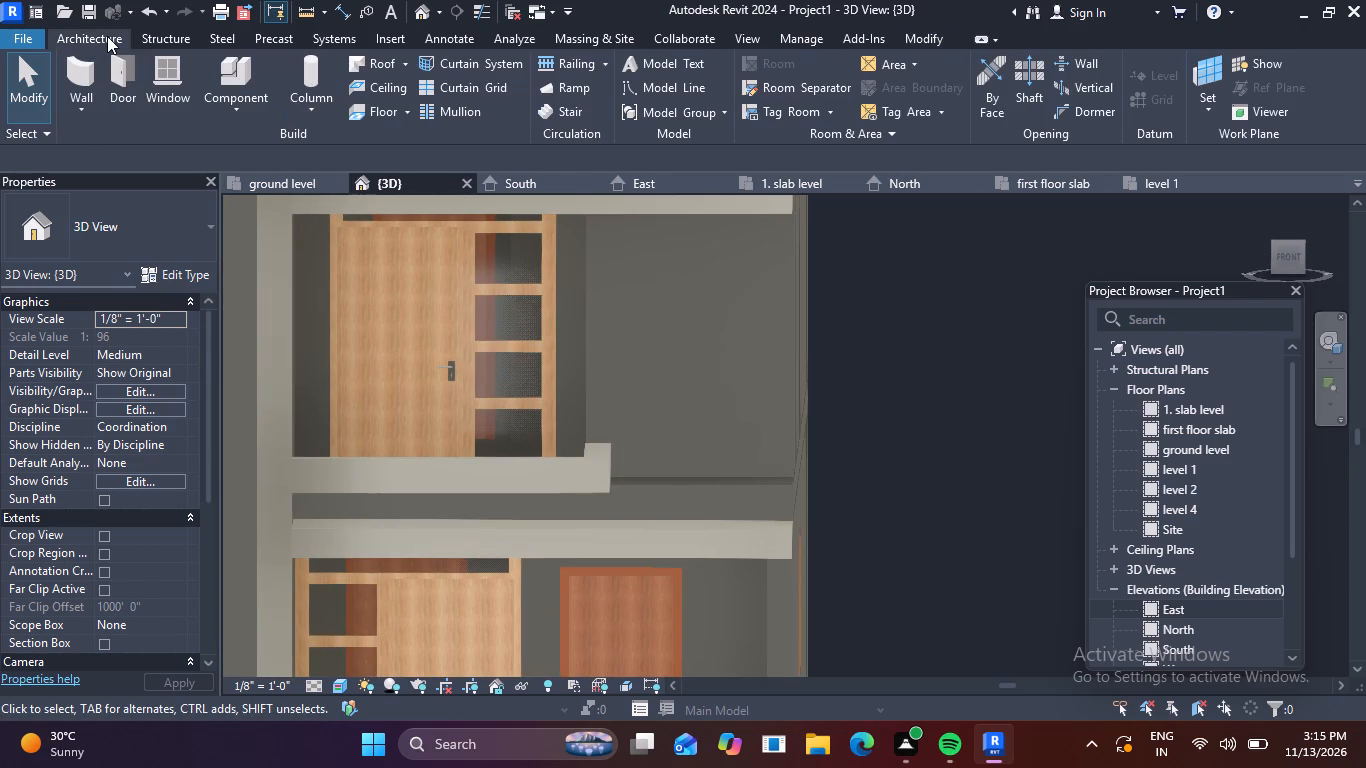
pyautogui.click(249, 106)
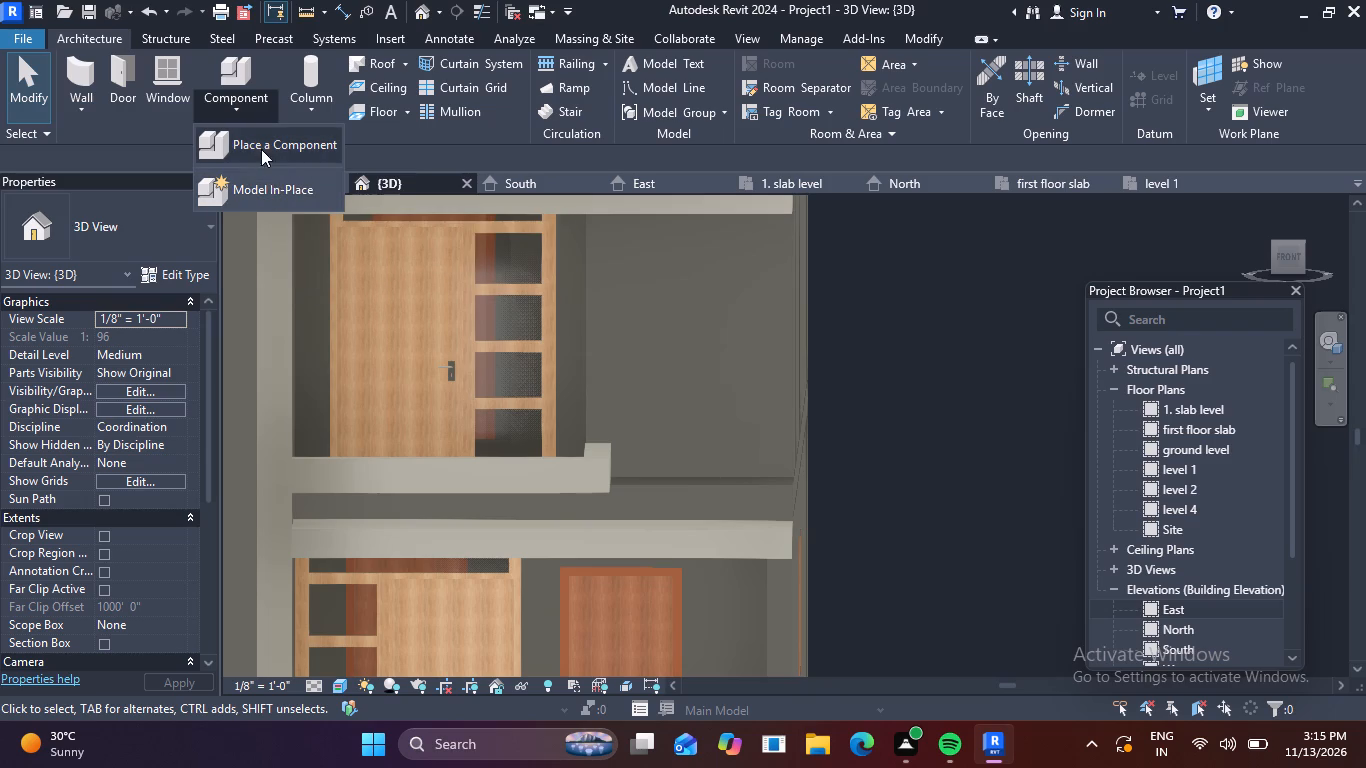
pyautogui.click(271, 180)
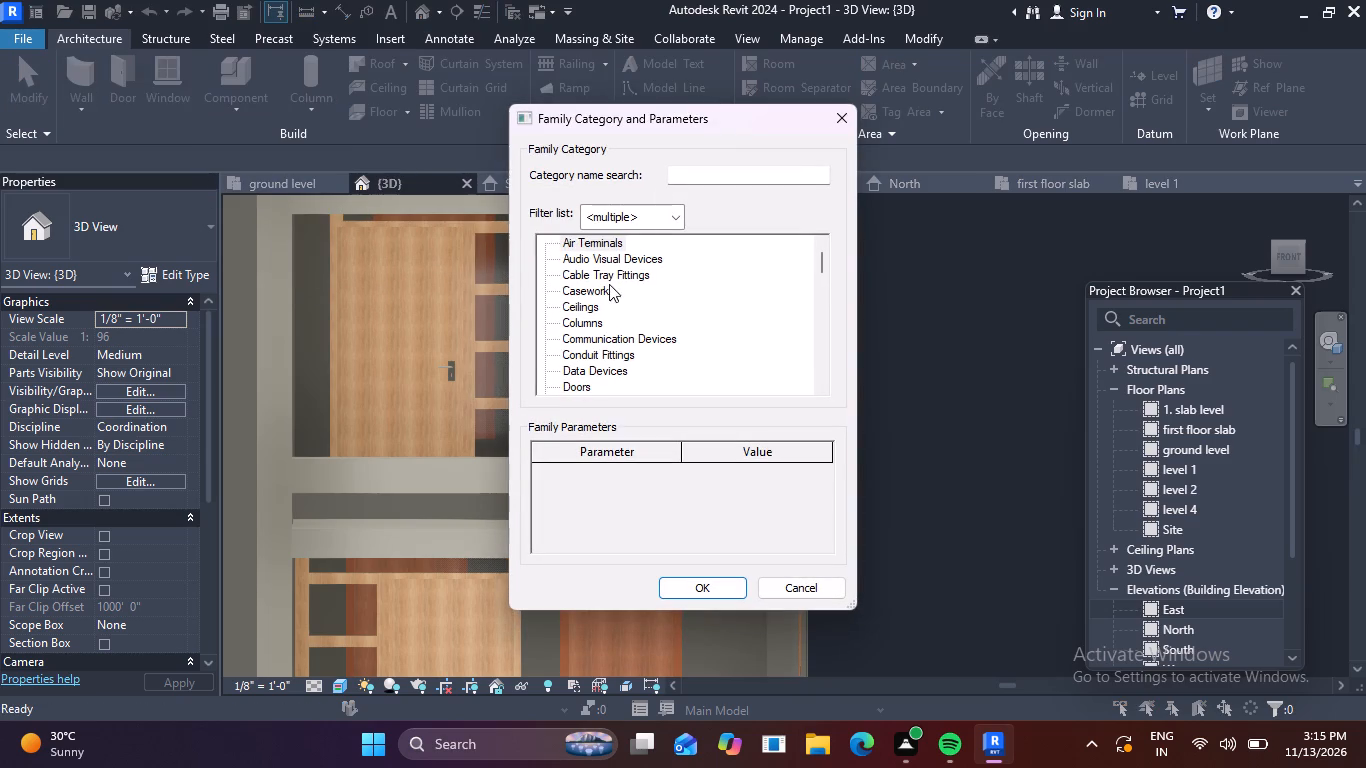
pyautogui.scroll(-14, 618, 284)
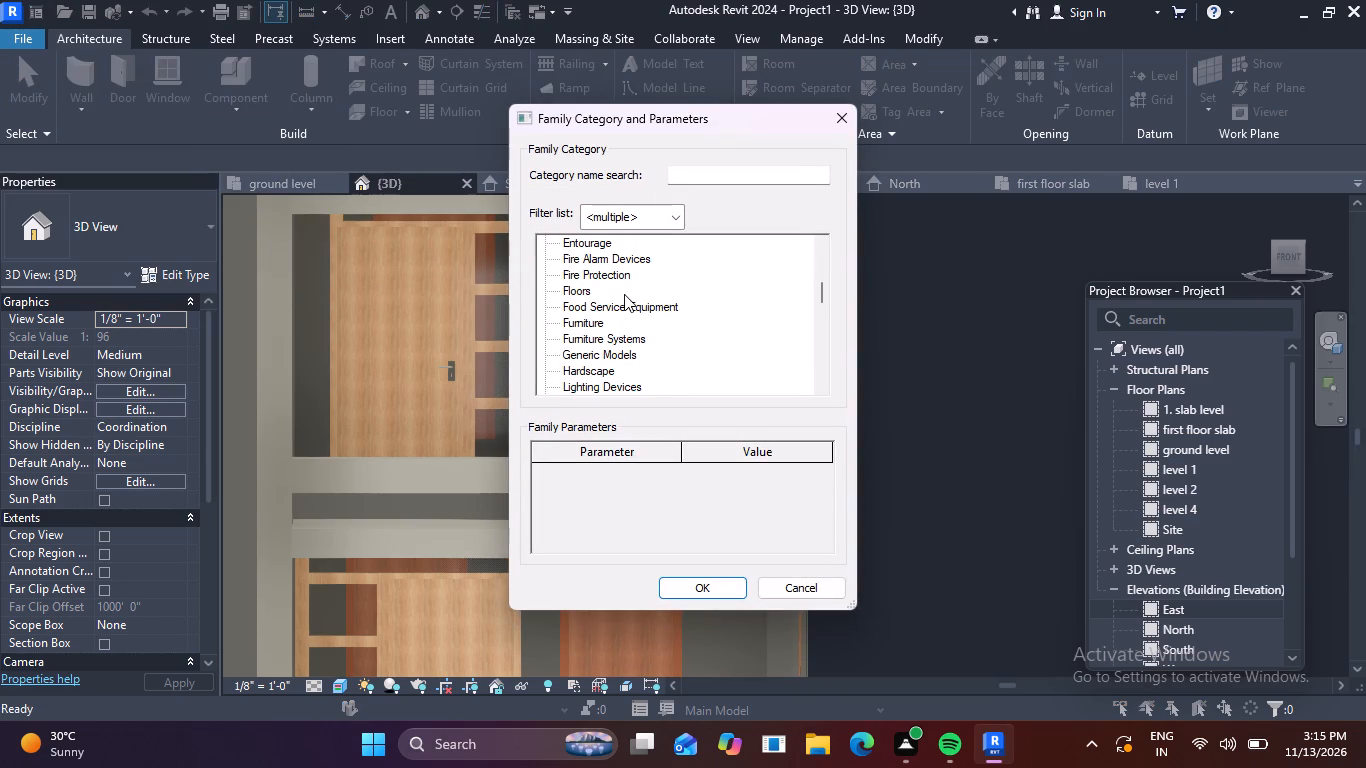
pyautogui.click(606, 353)
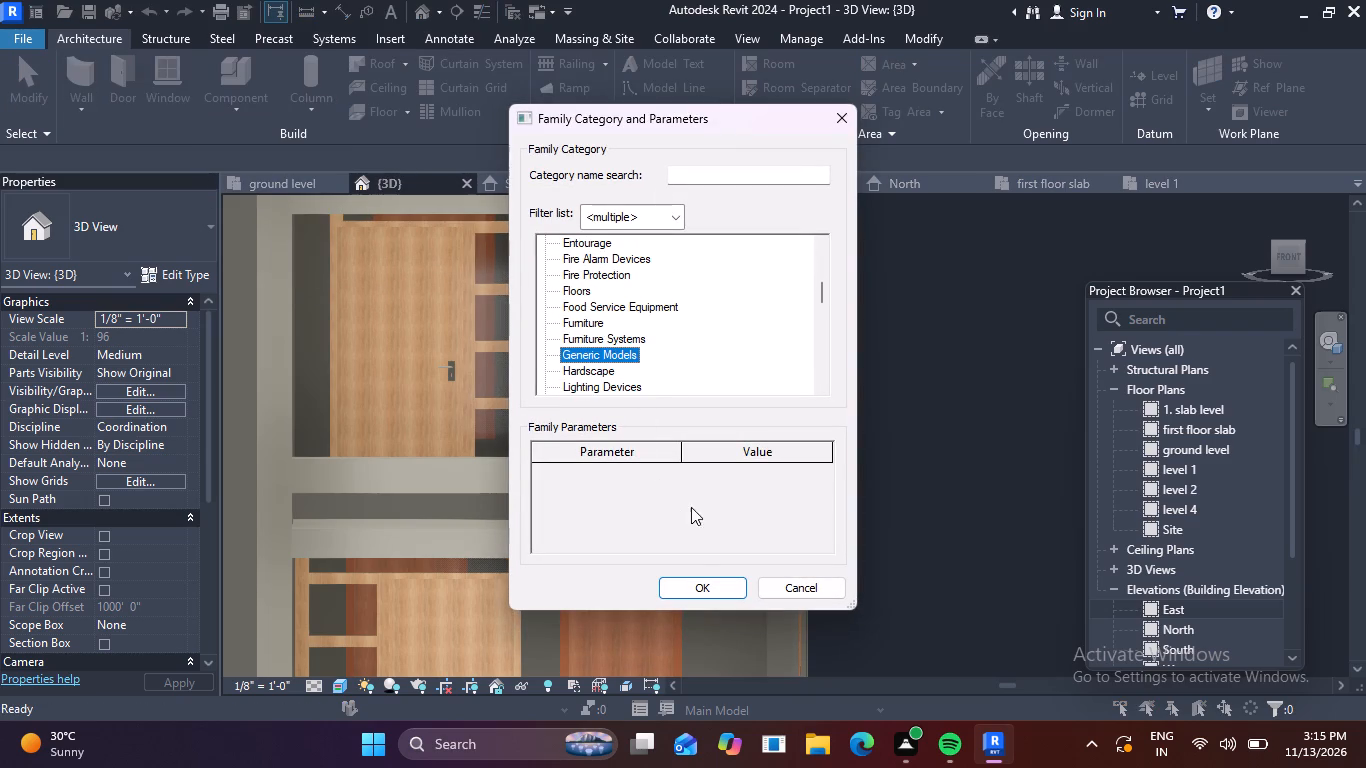
pyautogui.click(701, 590)
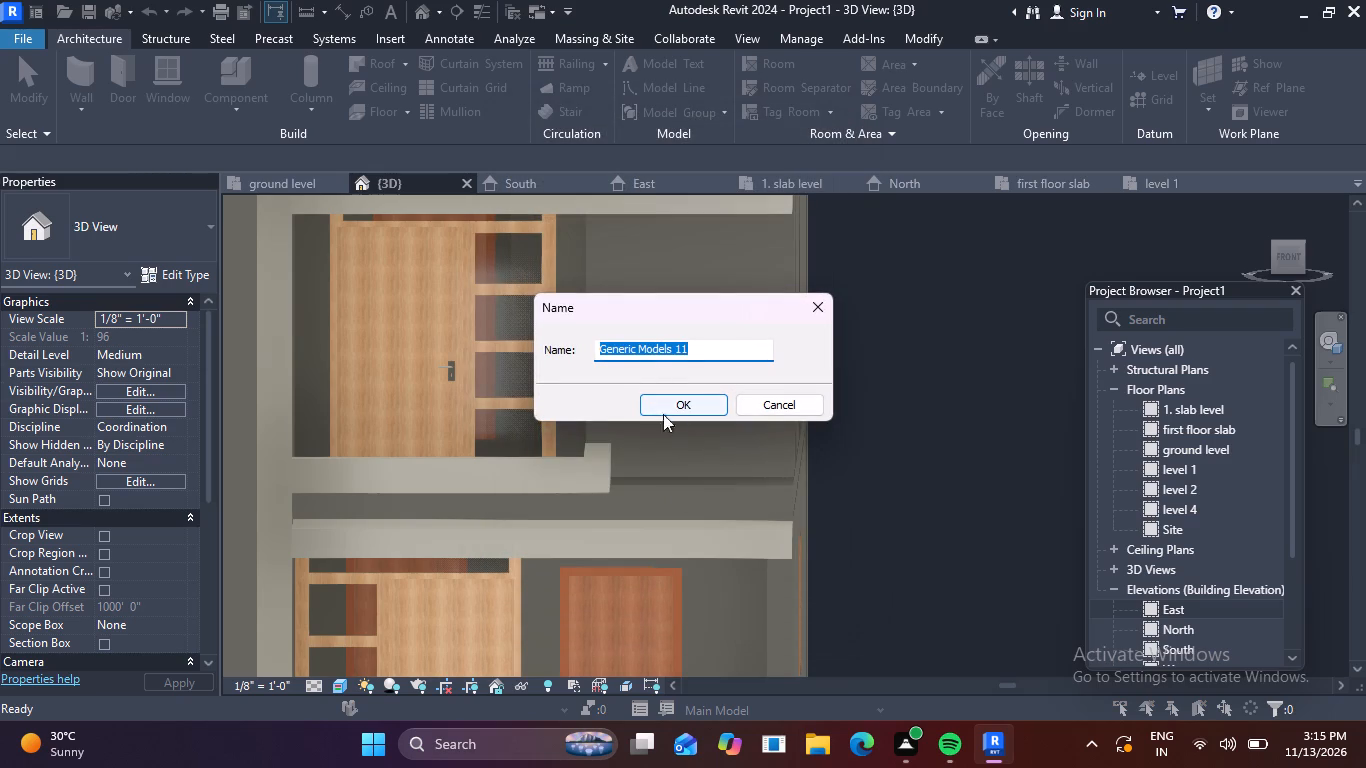
pyautogui.click(670, 407)
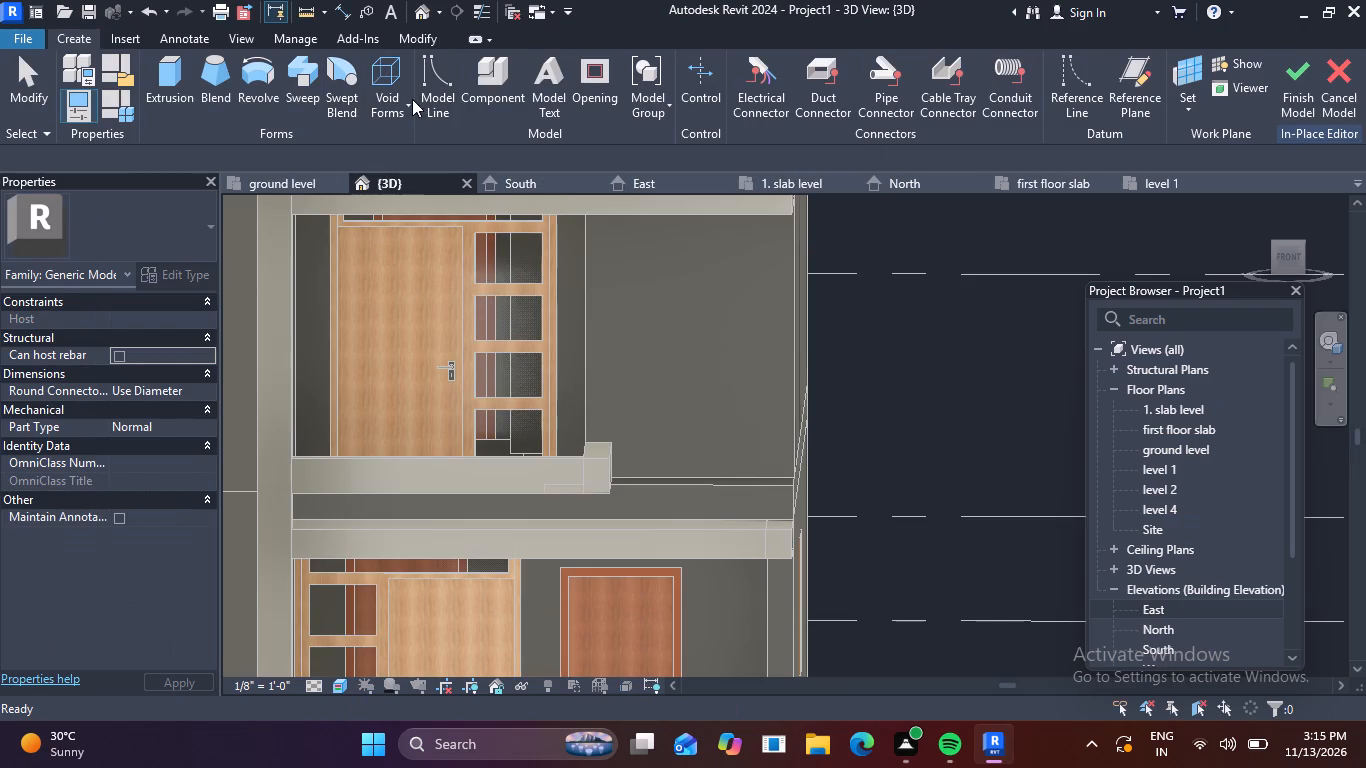
# Start a void extrusion in the in-place model.
pyautogui.click(408, 101)
pyautogui.click(443, 138)
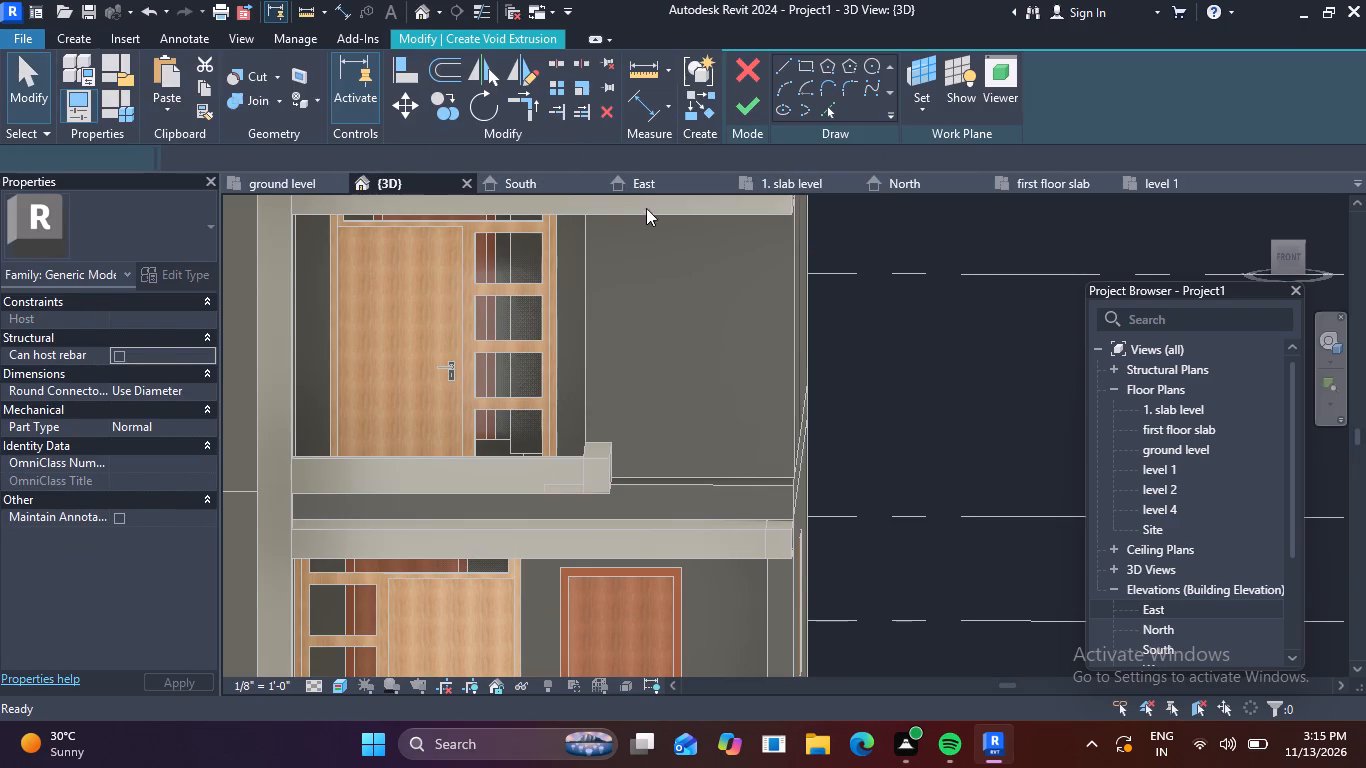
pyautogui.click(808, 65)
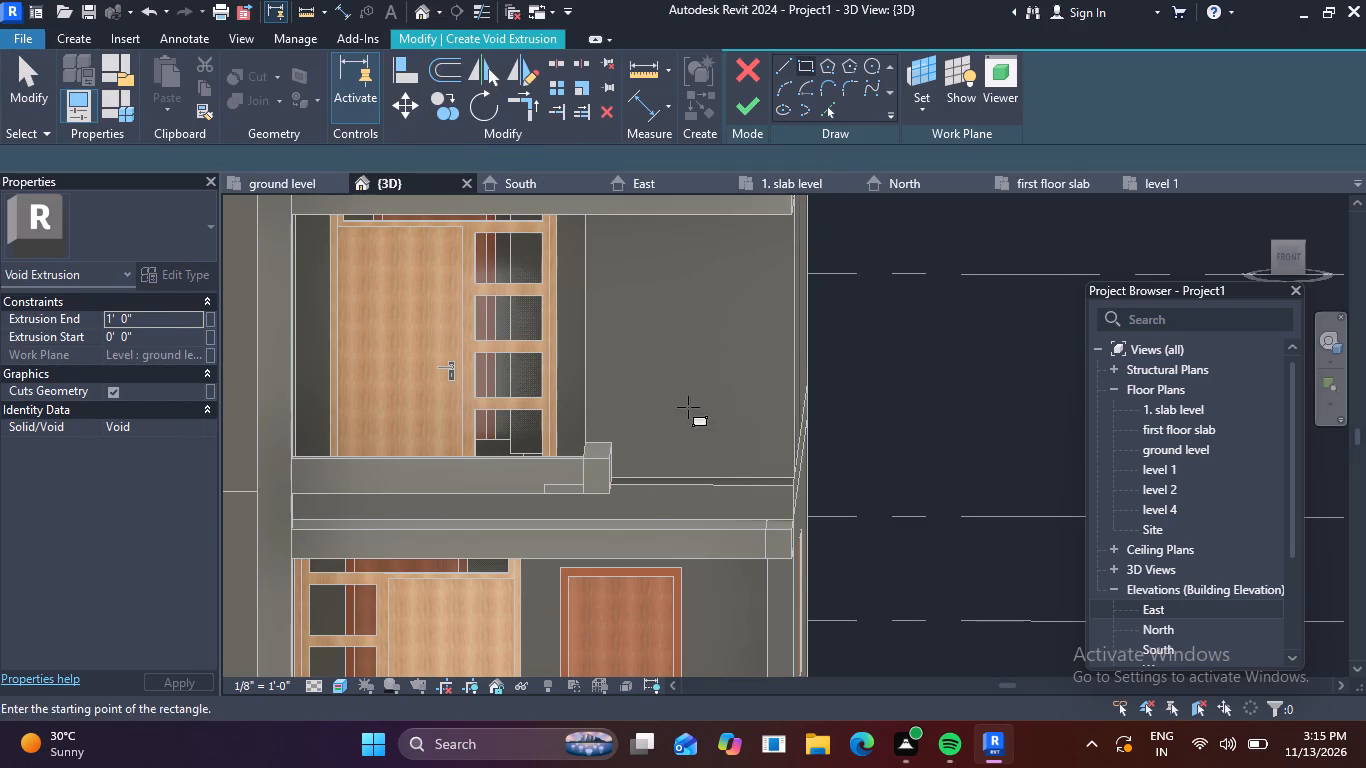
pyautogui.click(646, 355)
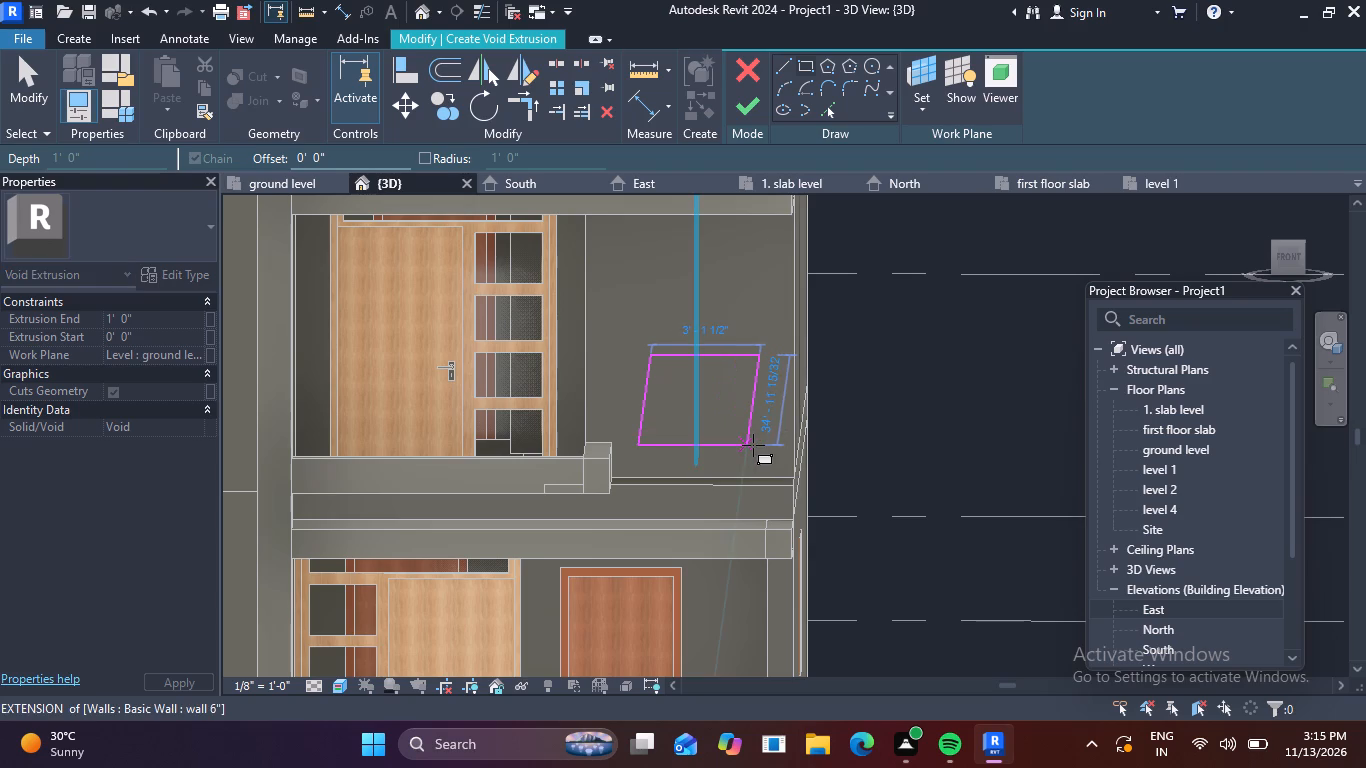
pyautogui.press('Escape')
# Pick the 9" wall face beside the balcony door as work plane and create a rectangular void about 3' wide, 4' high and 1' deep.
pyautogui.click(924, 104)
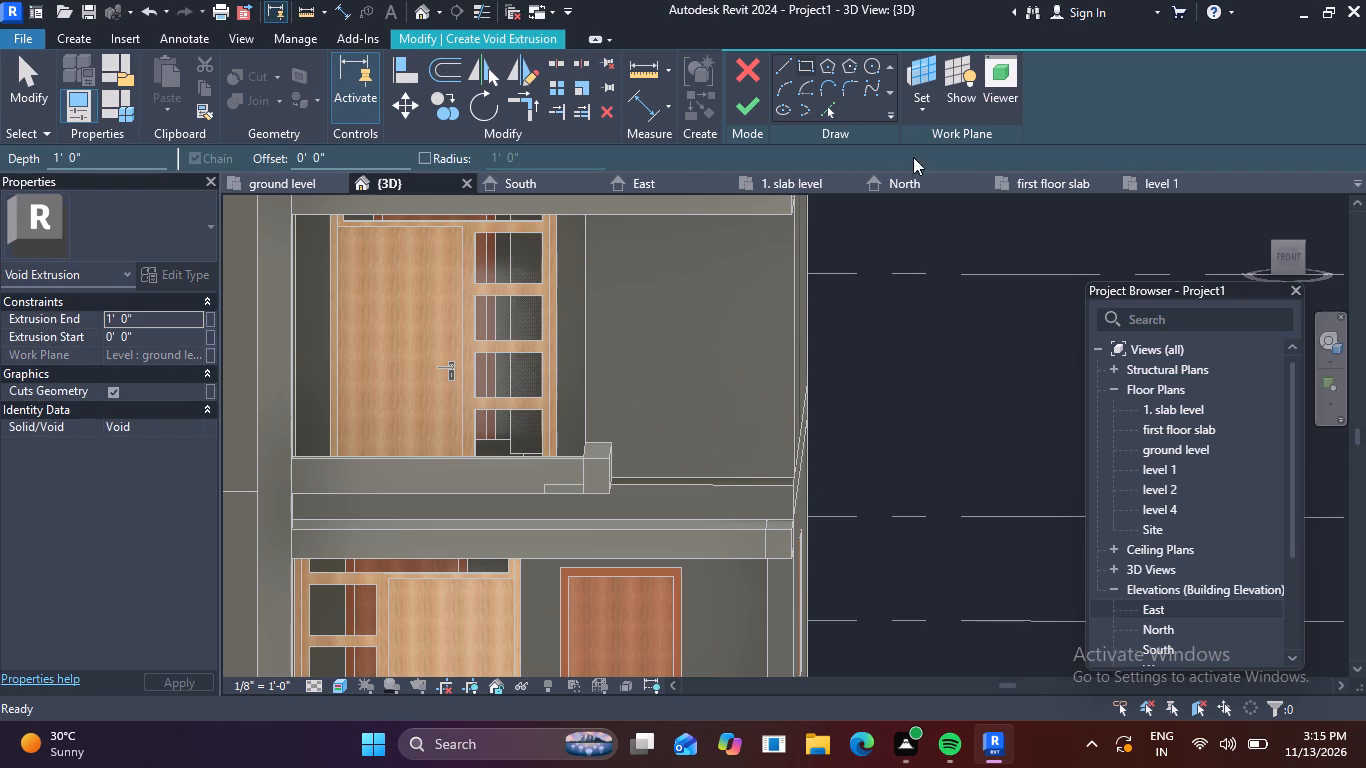
pyautogui.click(923, 101)
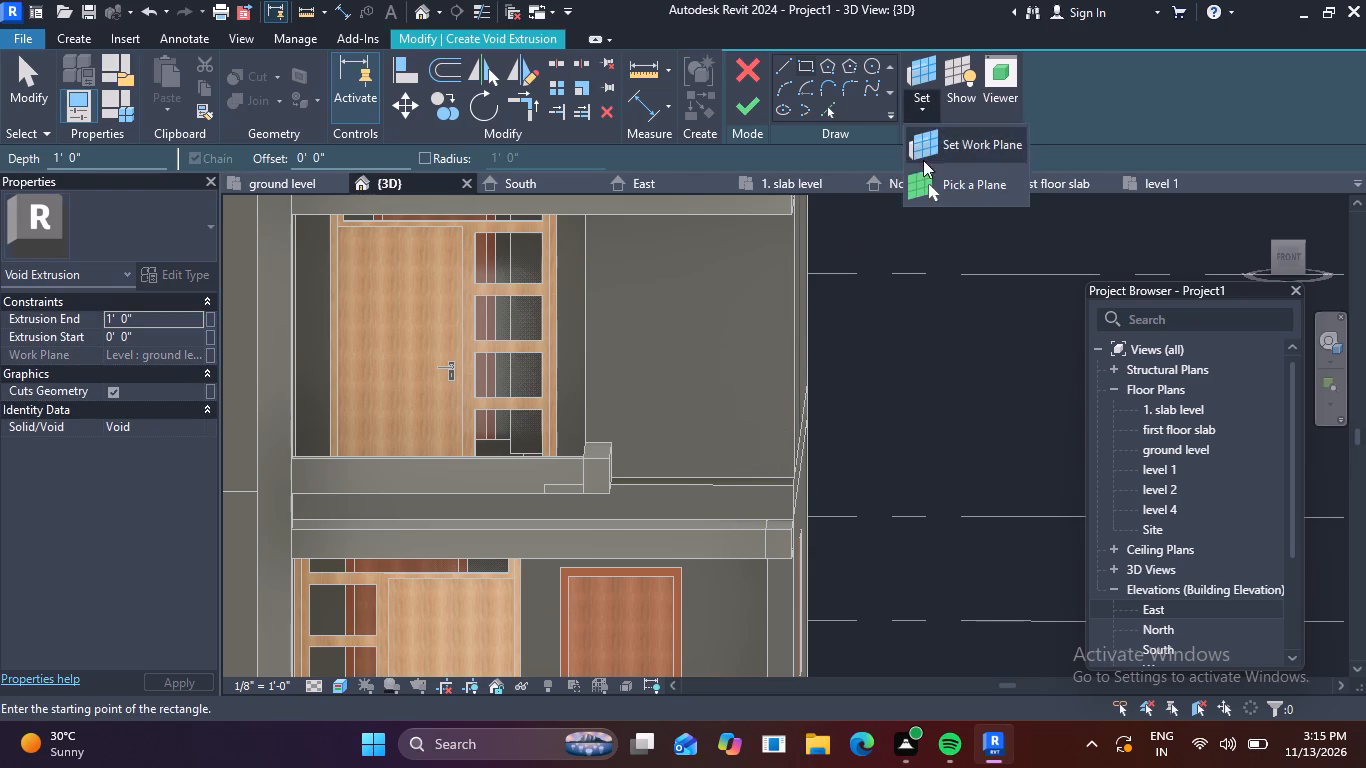
pyautogui.click(930, 188)
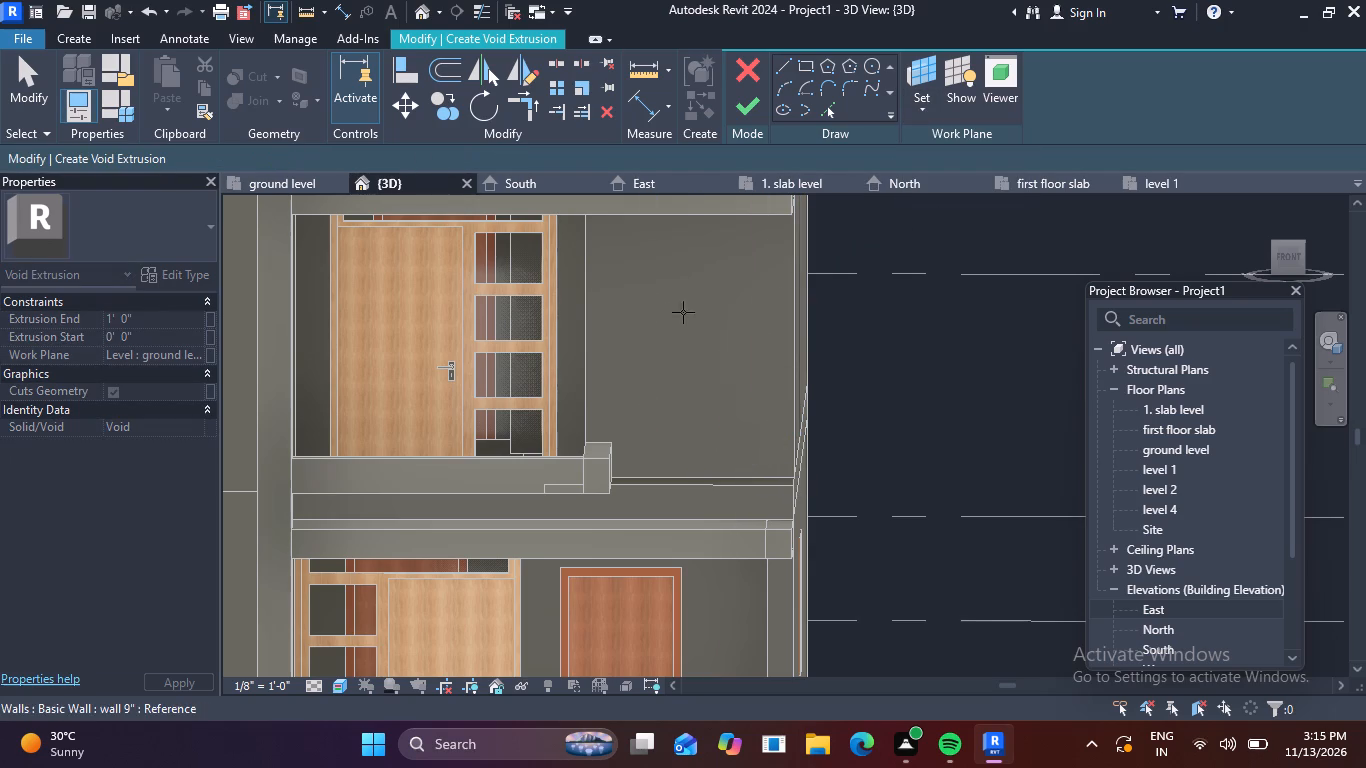
pyautogui.click(590, 297)
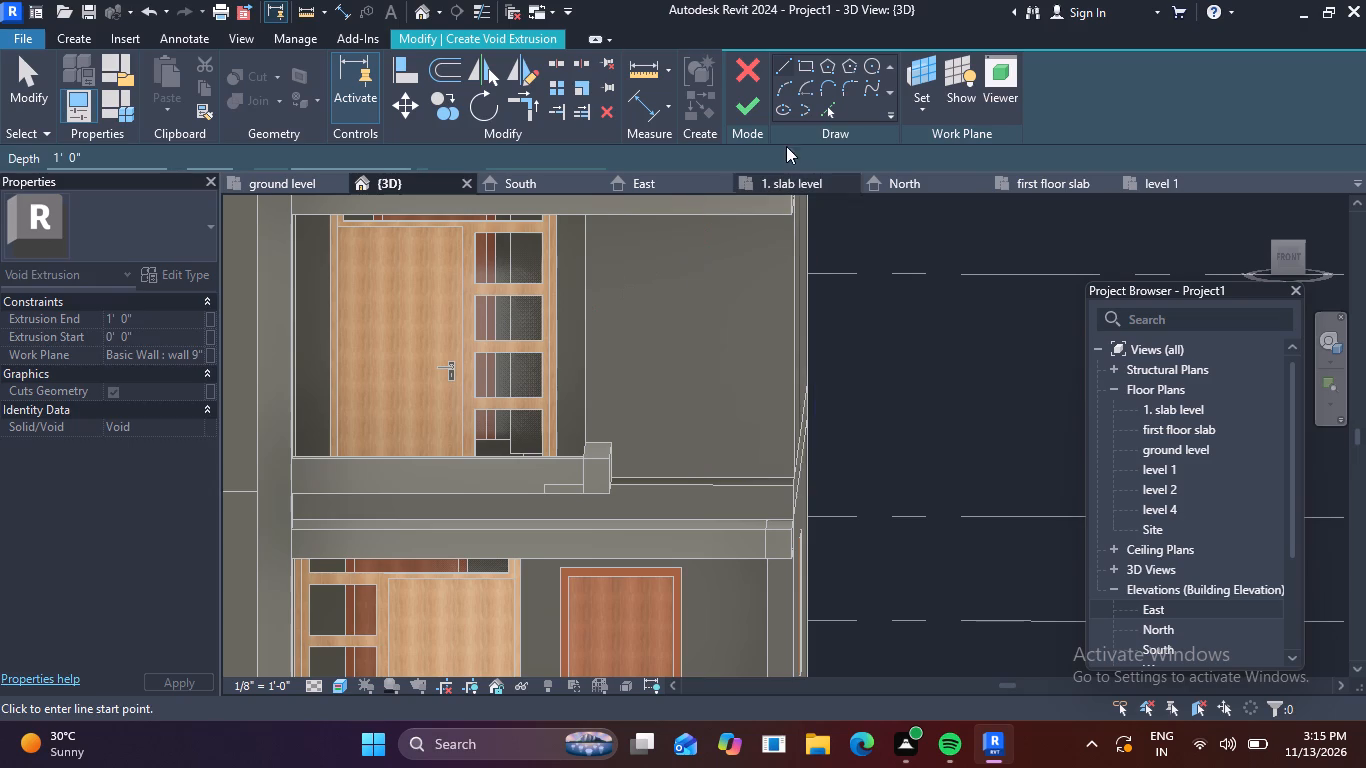
pyautogui.click(803, 64)
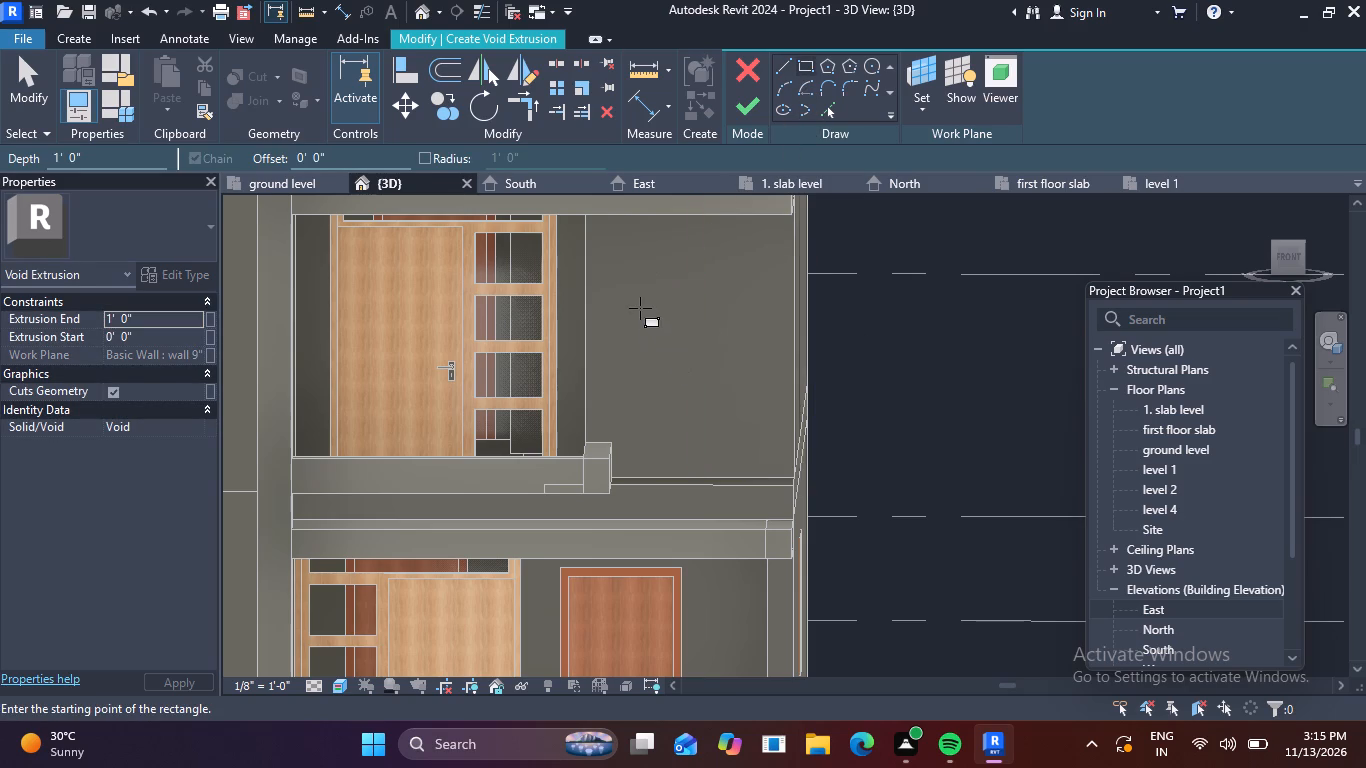
pyautogui.click(640, 308)
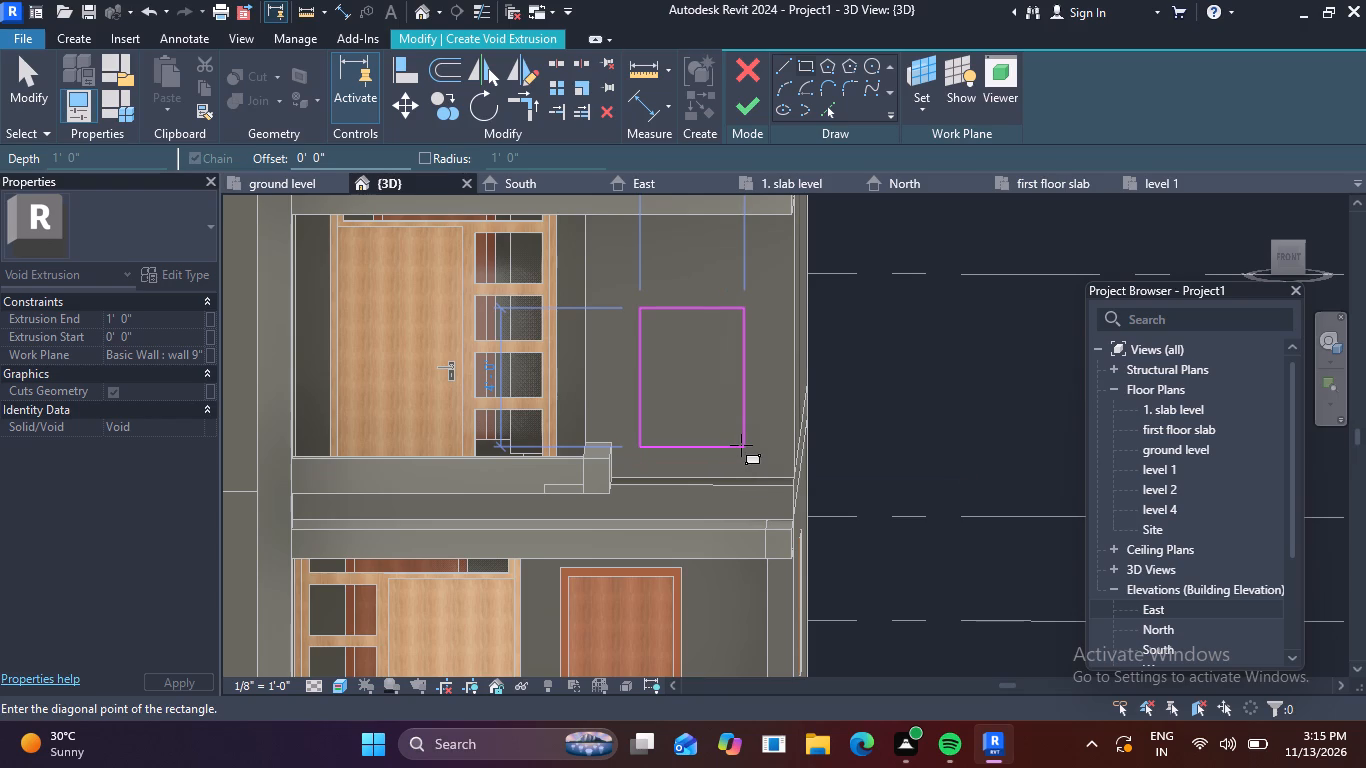
pyautogui.click(741, 445)
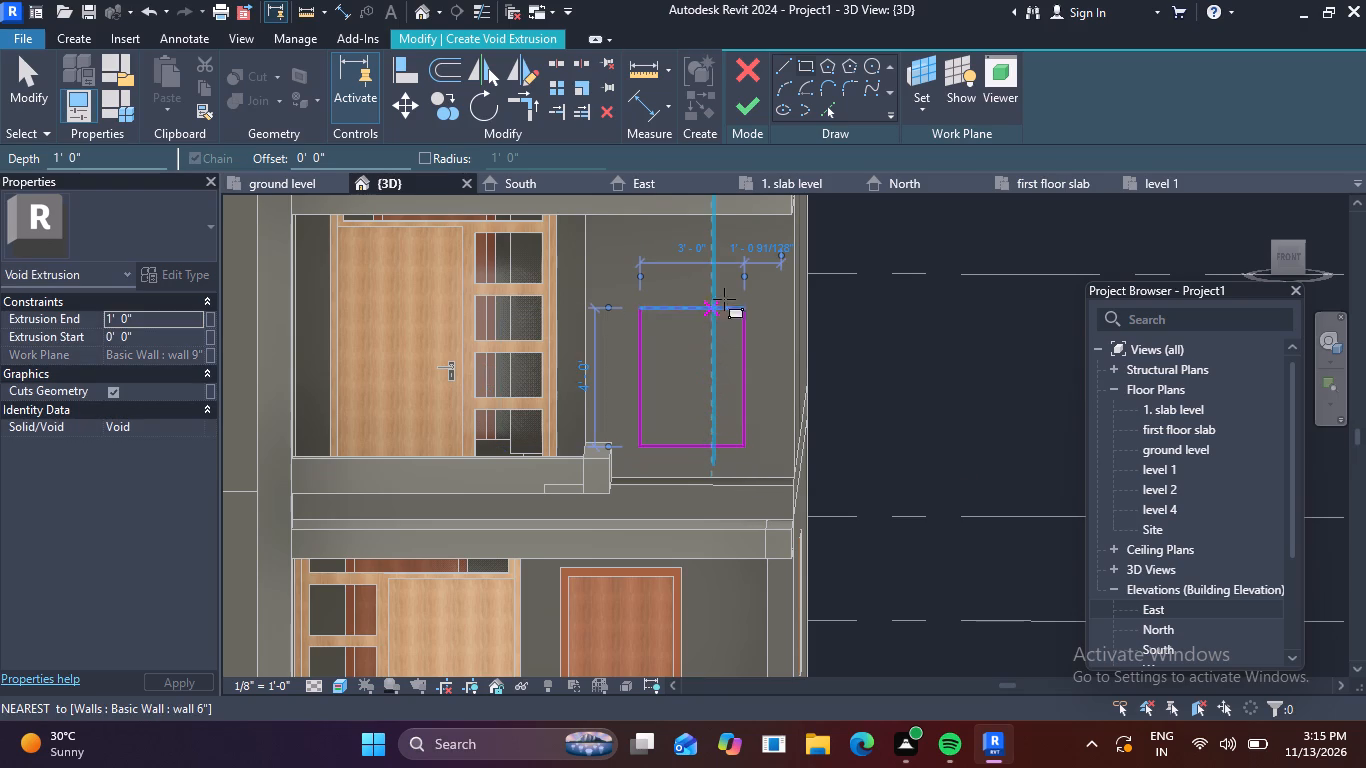
pyautogui.click(757, 100)
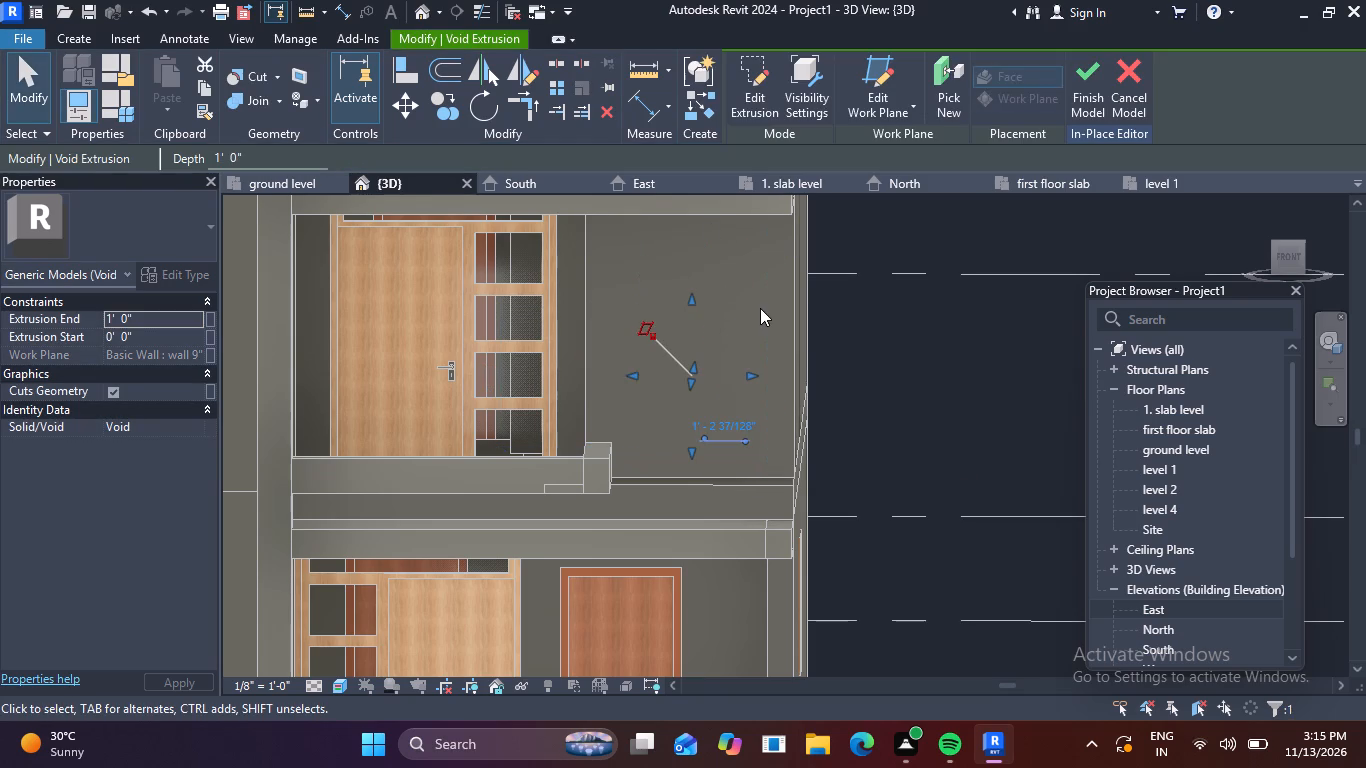
# Cut the wall beside the balcony door with the rectangular void extrusion.
pyautogui.click(732, 315)
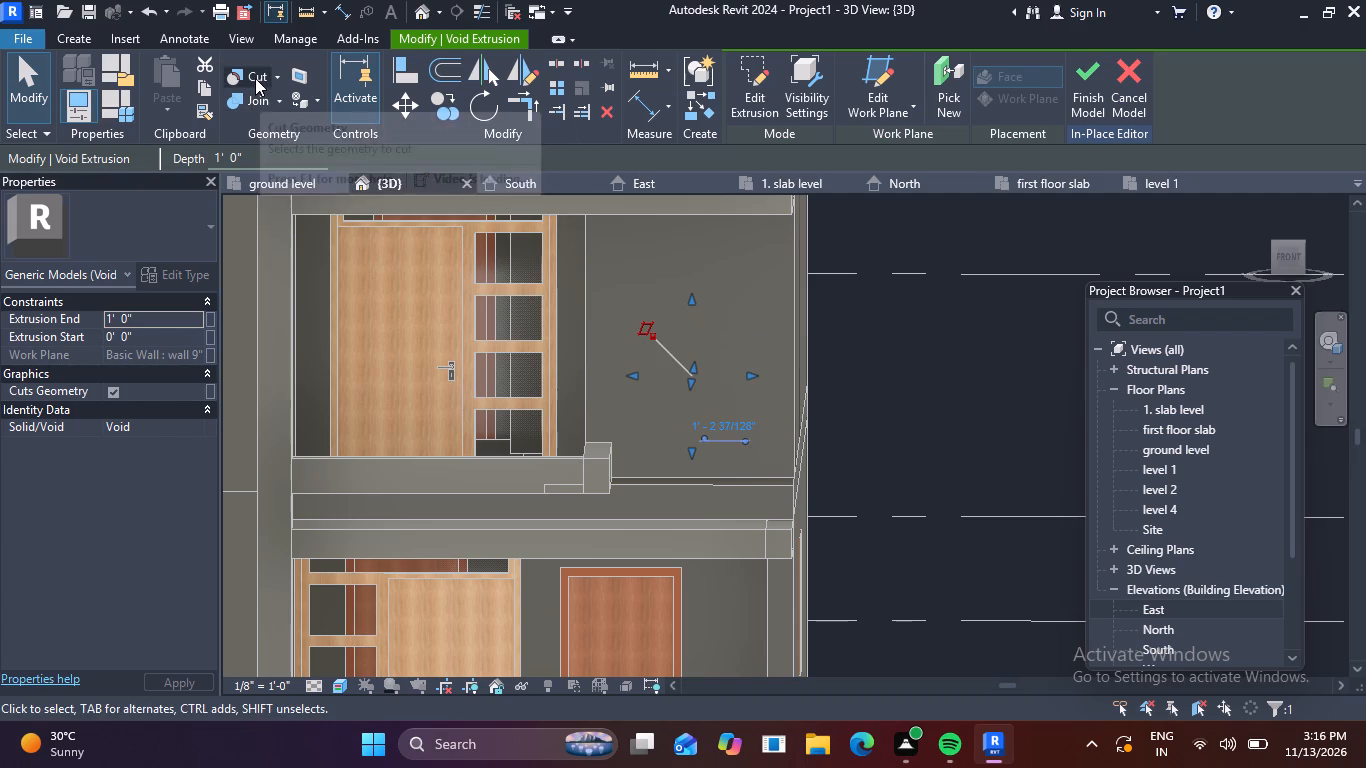
pyautogui.click(255, 78)
pyautogui.click(708, 310)
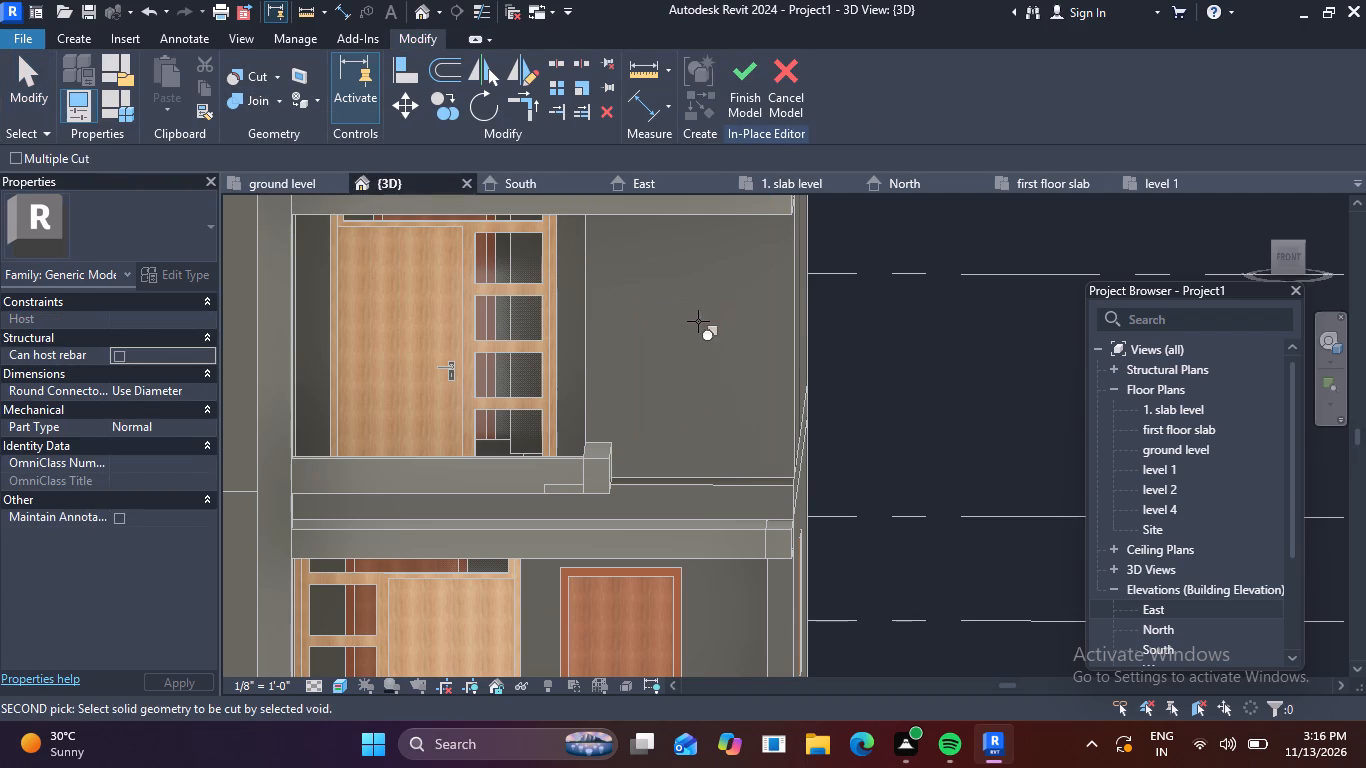
pyautogui.scroll(-4, 685, 350)
pyautogui.keyDown('shift'); pyautogui.moveTo(716, 371); pyautogui.dragTo(700, 371, button='middle'); pyautogui.keyUp('shift')
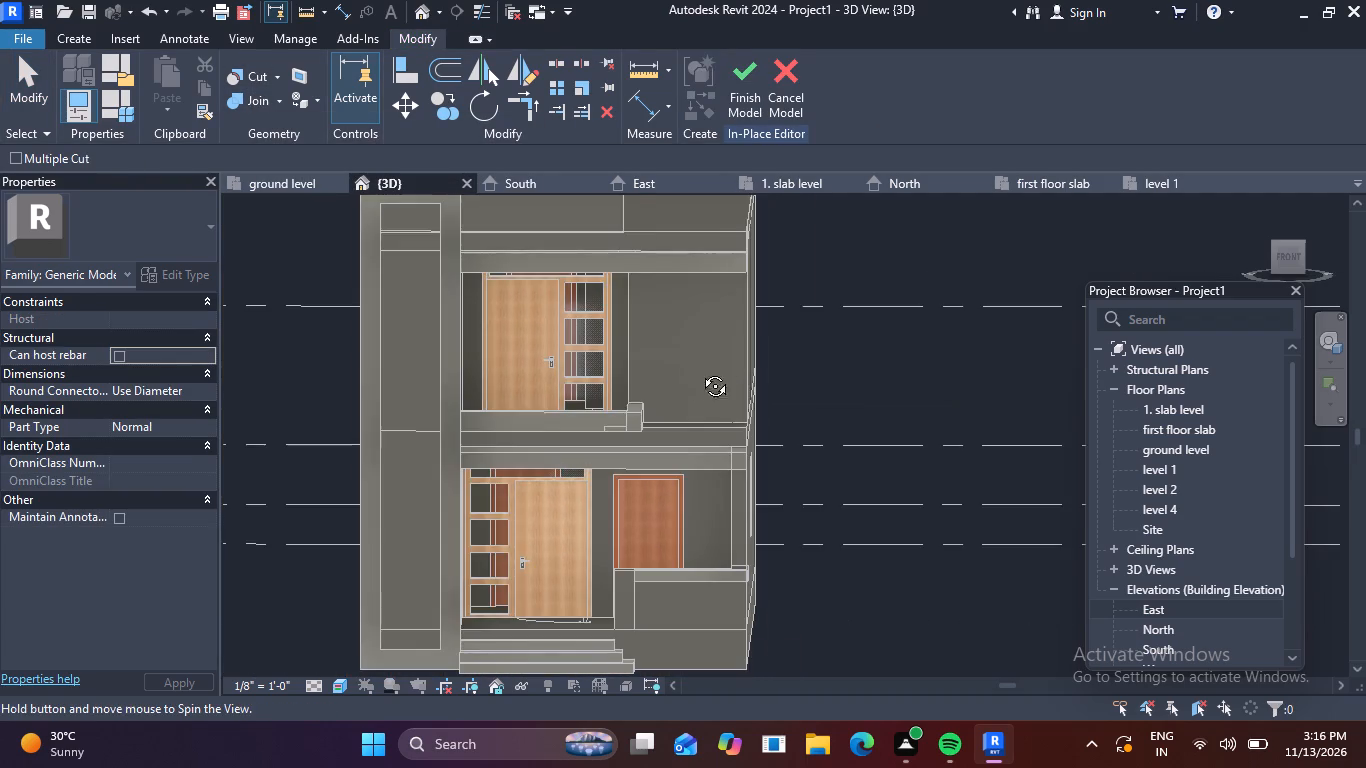
pyautogui.keyDown('shift'); pyautogui.moveTo(700, 371); pyautogui.dragTo(615, 376, button='middle'); pyautogui.keyUp('shift')
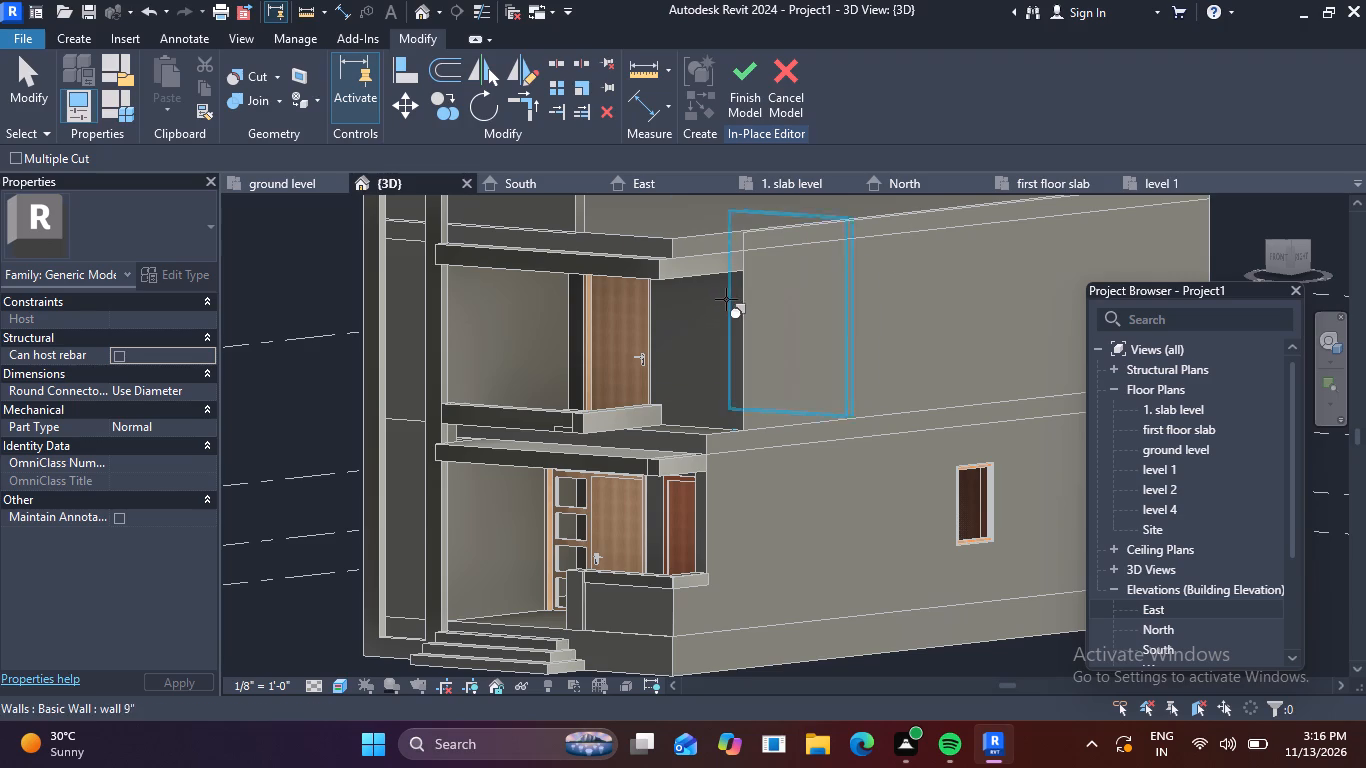
pyautogui.click(710, 367)
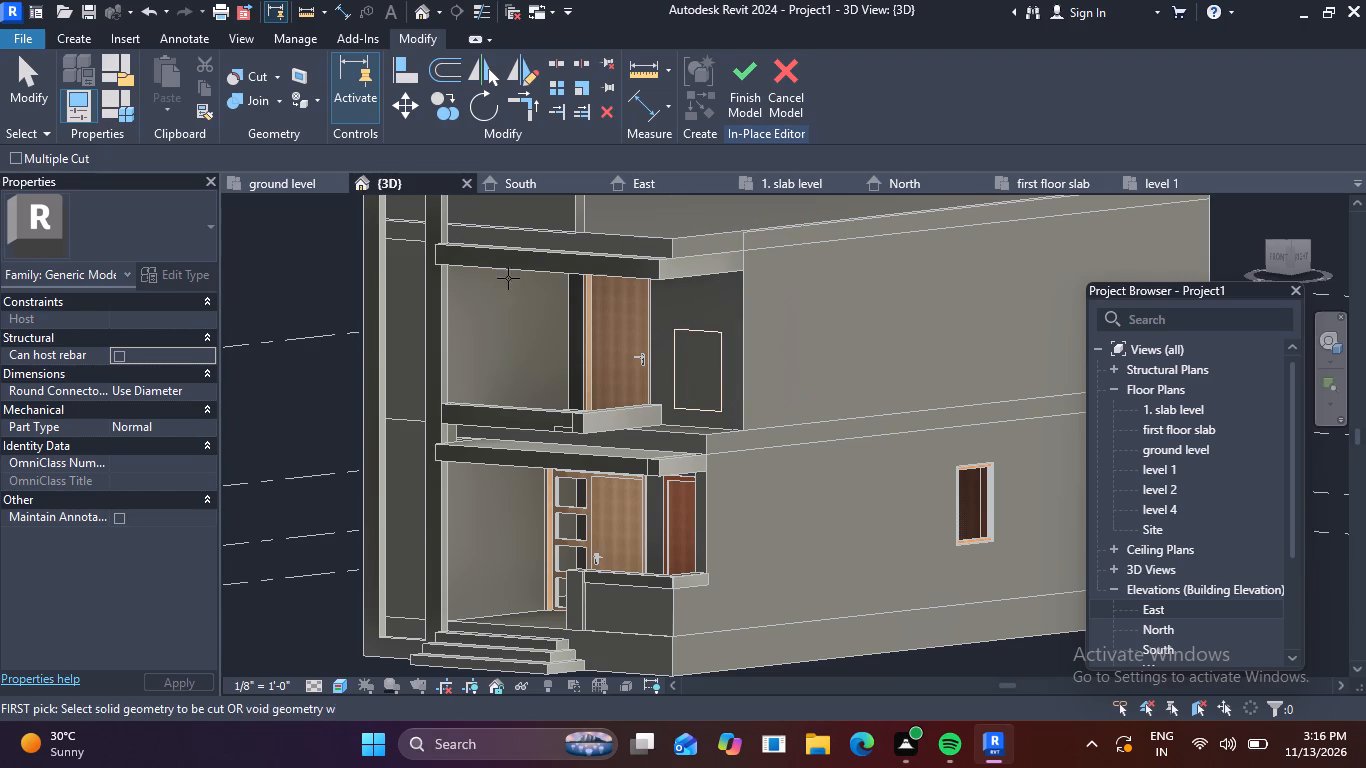
pyautogui.click(259, 70)
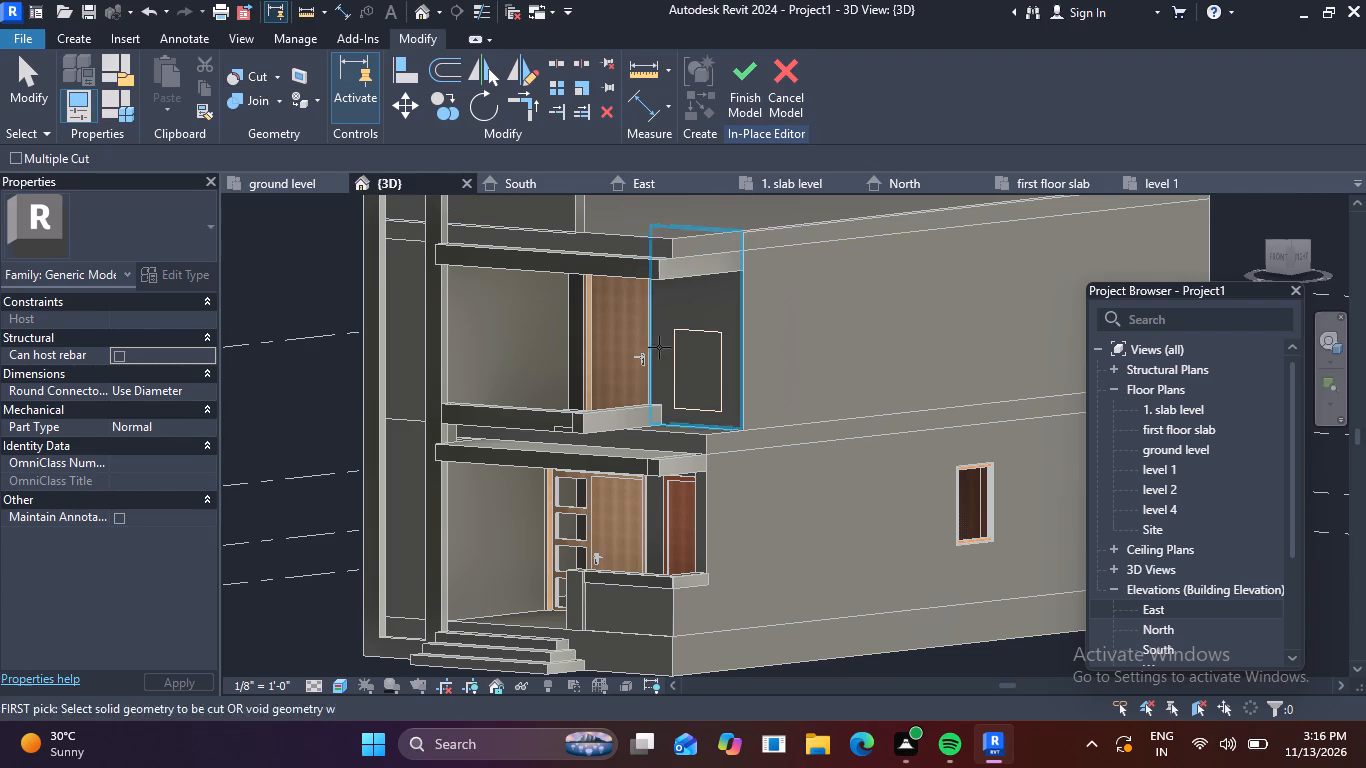
pyautogui.click(652, 326)
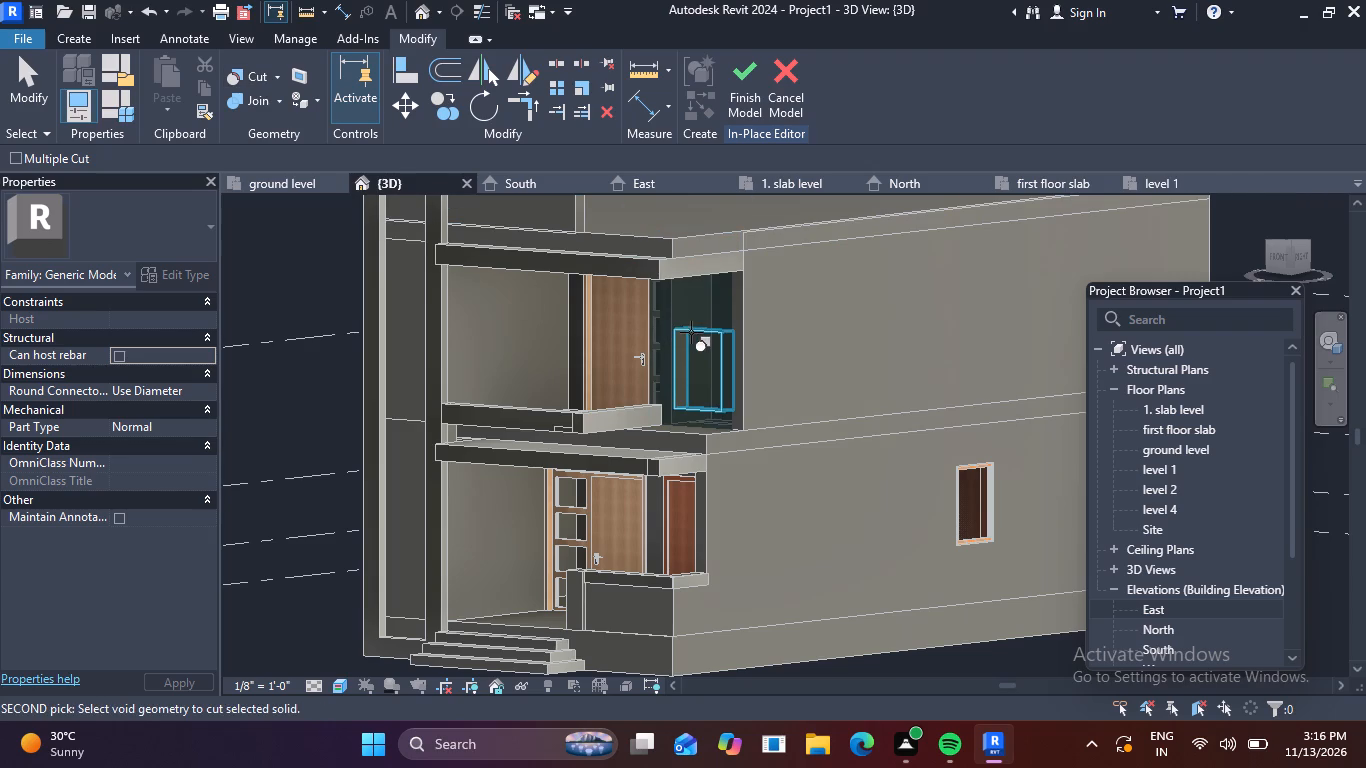
pyautogui.click(693, 332)
pyautogui.scroll(3, 751, 386)
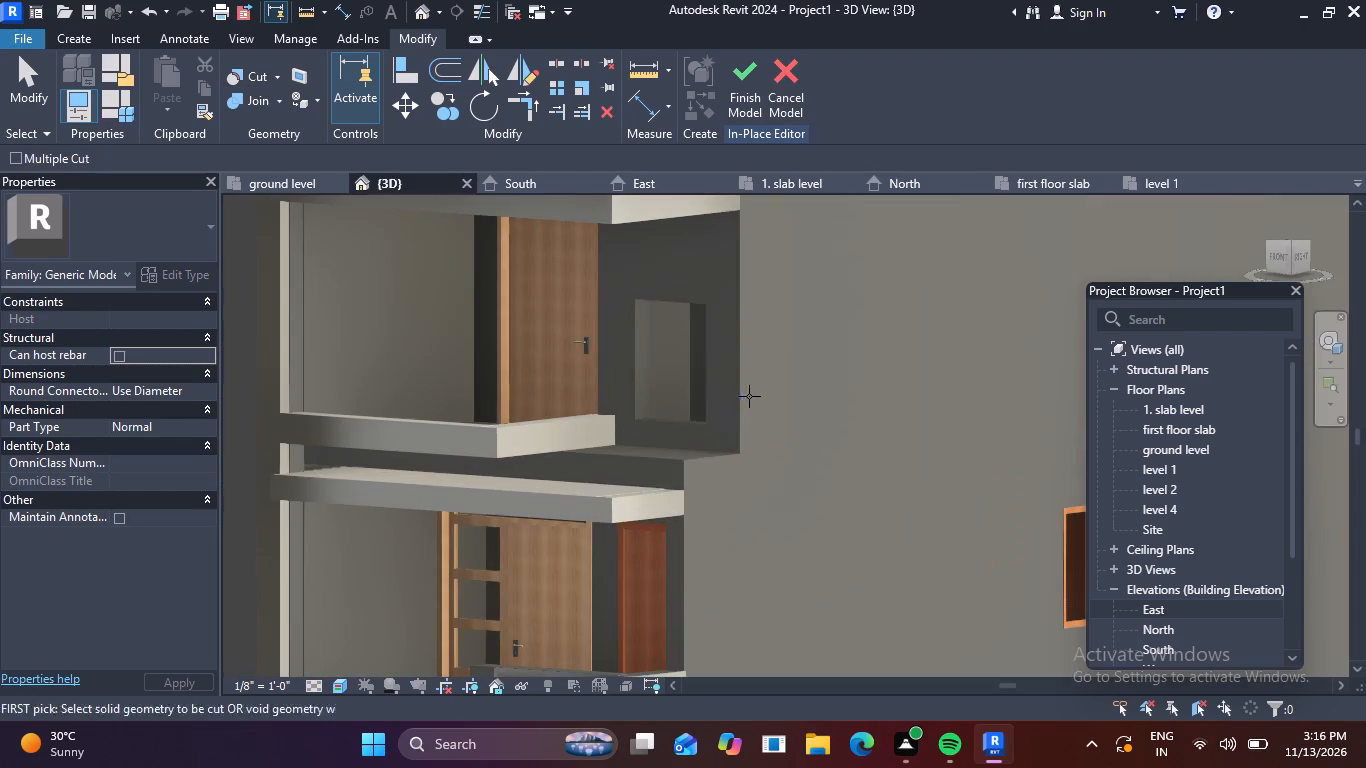
pyautogui.keyDown('shift'); pyautogui.moveTo(584, 403); pyautogui.dragTo(729, 423, button='middle'); pyautogui.keyUp('shift')
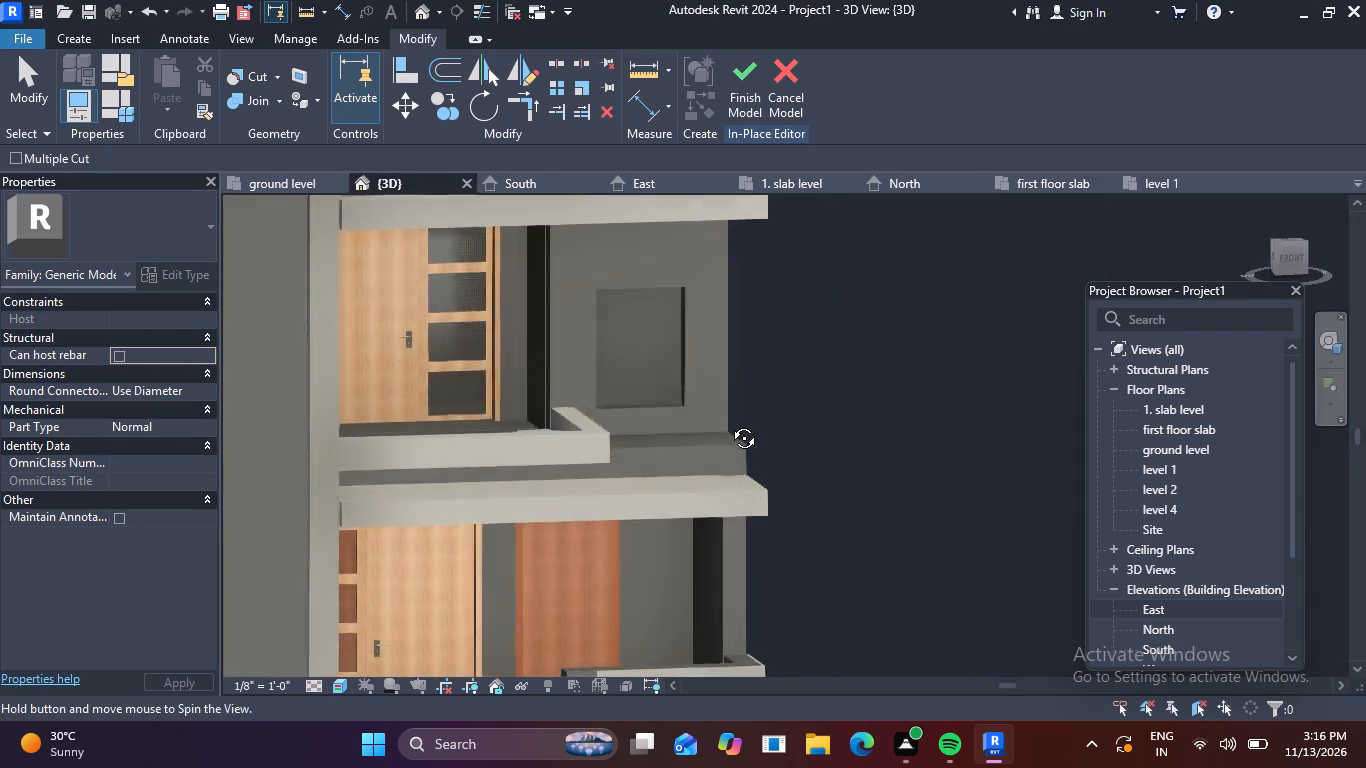
pyautogui.keyDown('shift'); pyautogui.moveTo(729, 423); pyautogui.dragTo(785, 415, button='middle'); pyautogui.keyUp('shift')
pyautogui.press('Escape')
pyautogui.press('Escape')
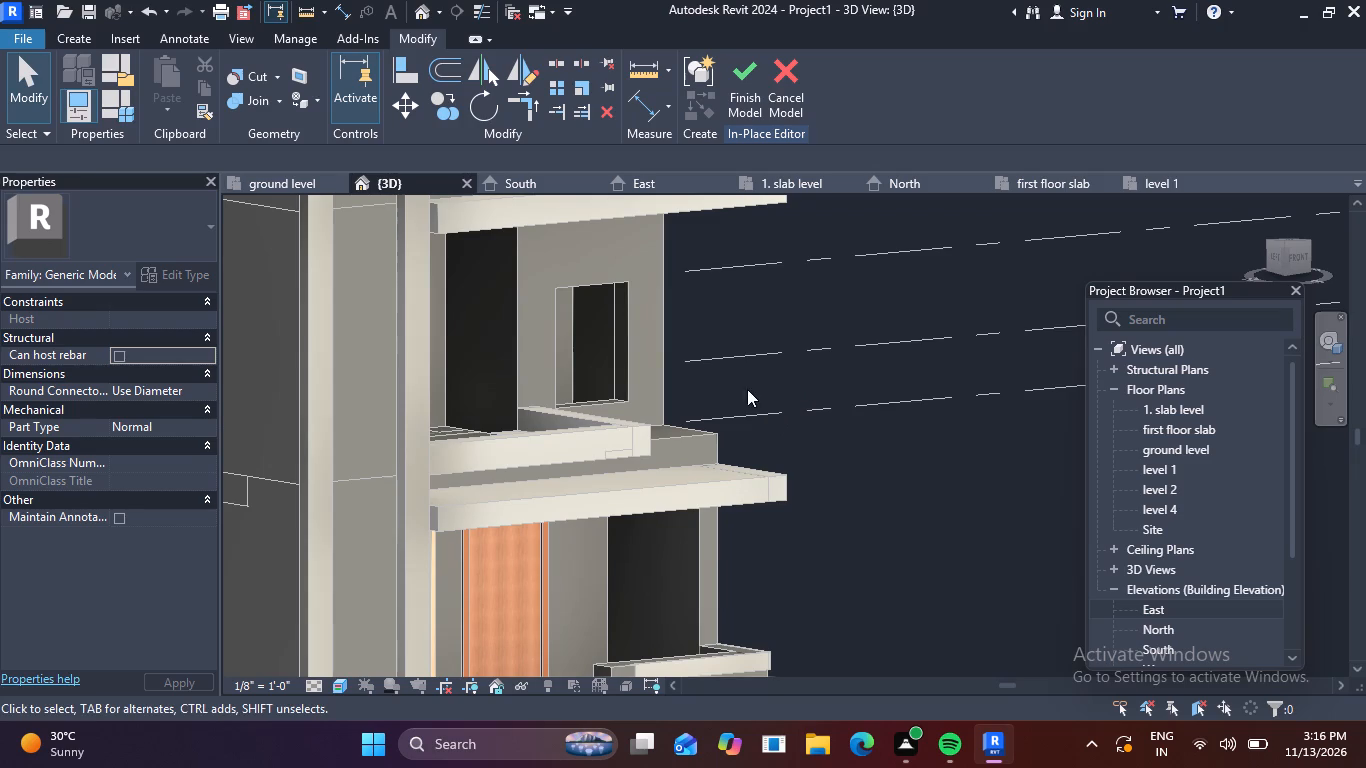
pyautogui.press('Escape')
pyautogui.press('Escape')
pyautogui.press('Escape')
pyautogui.press('Escape')
pyautogui.press('Escape')
# Reduce the void extrusion's depth to 4 1/2" by moving its inner face within the wall.
pyautogui.keyDown('shift'); pyautogui.moveTo(854, 343); pyautogui.dragTo(652, 292, button='middle'); pyautogui.keyUp('shift')
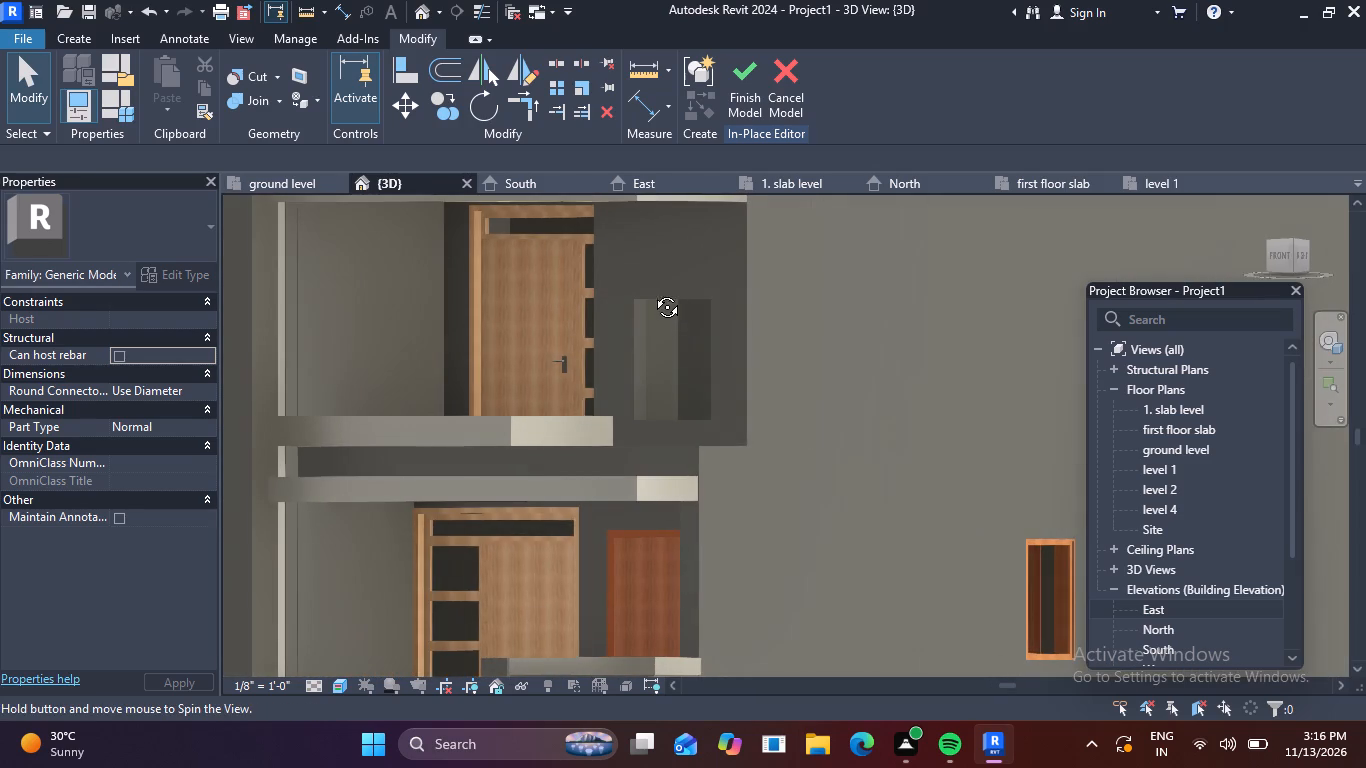
pyautogui.keyDown('shift'); pyautogui.moveTo(652, 292); pyautogui.dragTo(646, 290, button='middle'); pyautogui.keyUp('shift')
pyautogui.scroll(2, 674, 320)
pyautogui.keyDown('shift'); pyautogui.scroll(-1, 962, 302); pyautogui.keyUp('shift')
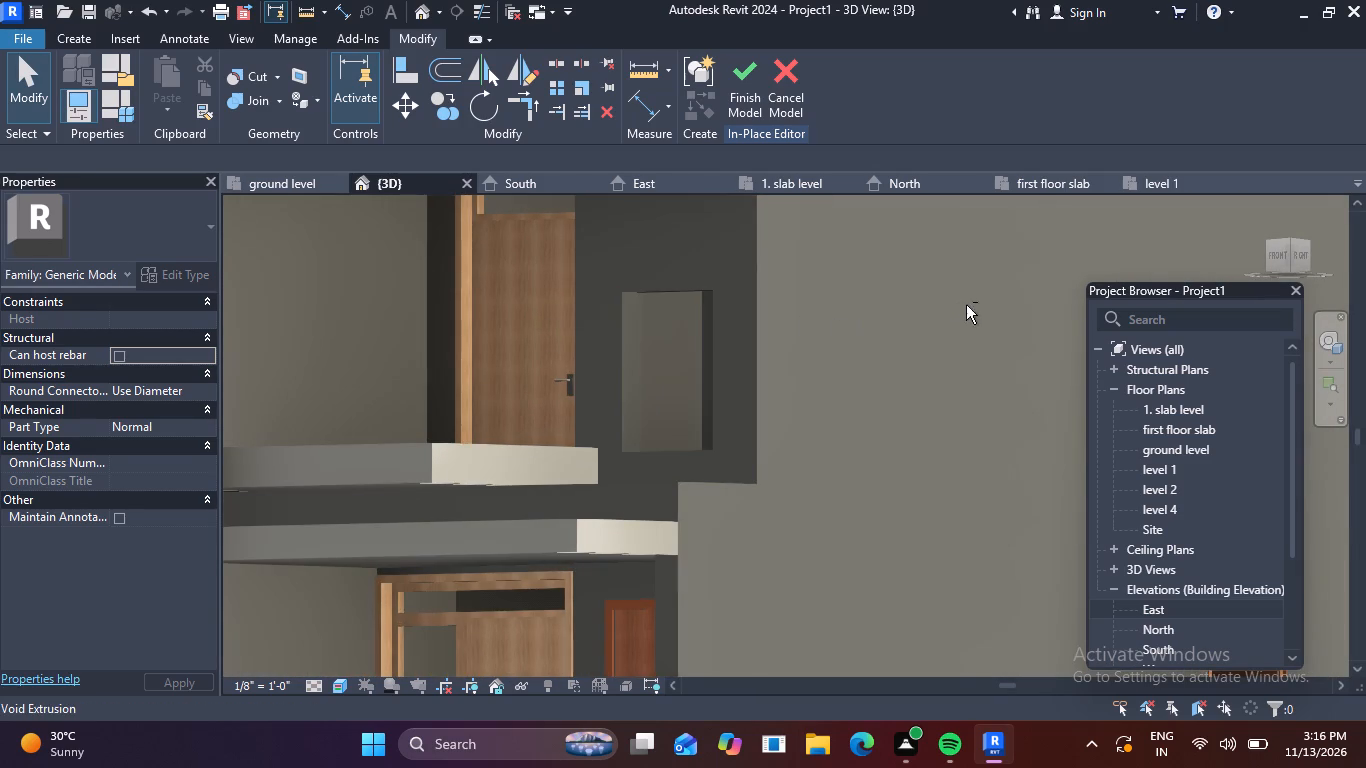
pyautogui.keyDown('shift'); pyautogui.moveTo(986, 319); pyautogui.dragTo(1074, 324, button='middle'); pyautogui.keyUp('shift')
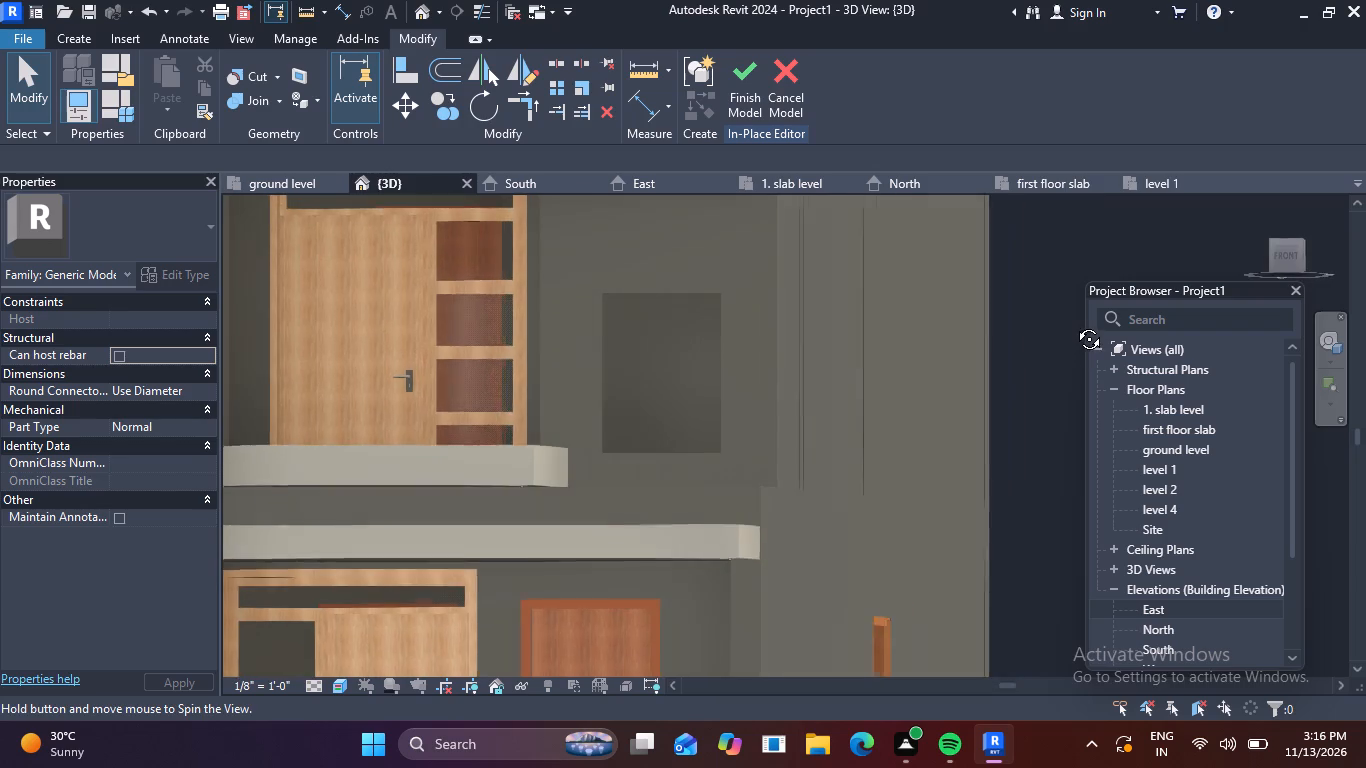
pyautogui.keyDown('shift'); pyautogui.moveTo(1074, 324); pyautogui.dragTo(1072, 321, button='middle'); pyautogui.keyUp('shift')
pyautogui.keyDown('shift'); pyautogui.moveTo(1067, 320); pyautogui.dragTo(1044, 317, button='middle'); pyautogui.keyUp('shift')
pyautogui.keyDown('shift'); pyautogui.moveTo(1043, 317); pyautogui.dragTo(1015, 318, button='middle'); pyautogui.keyUp('shift')
pyautogui.scroll(3, 591, 300)
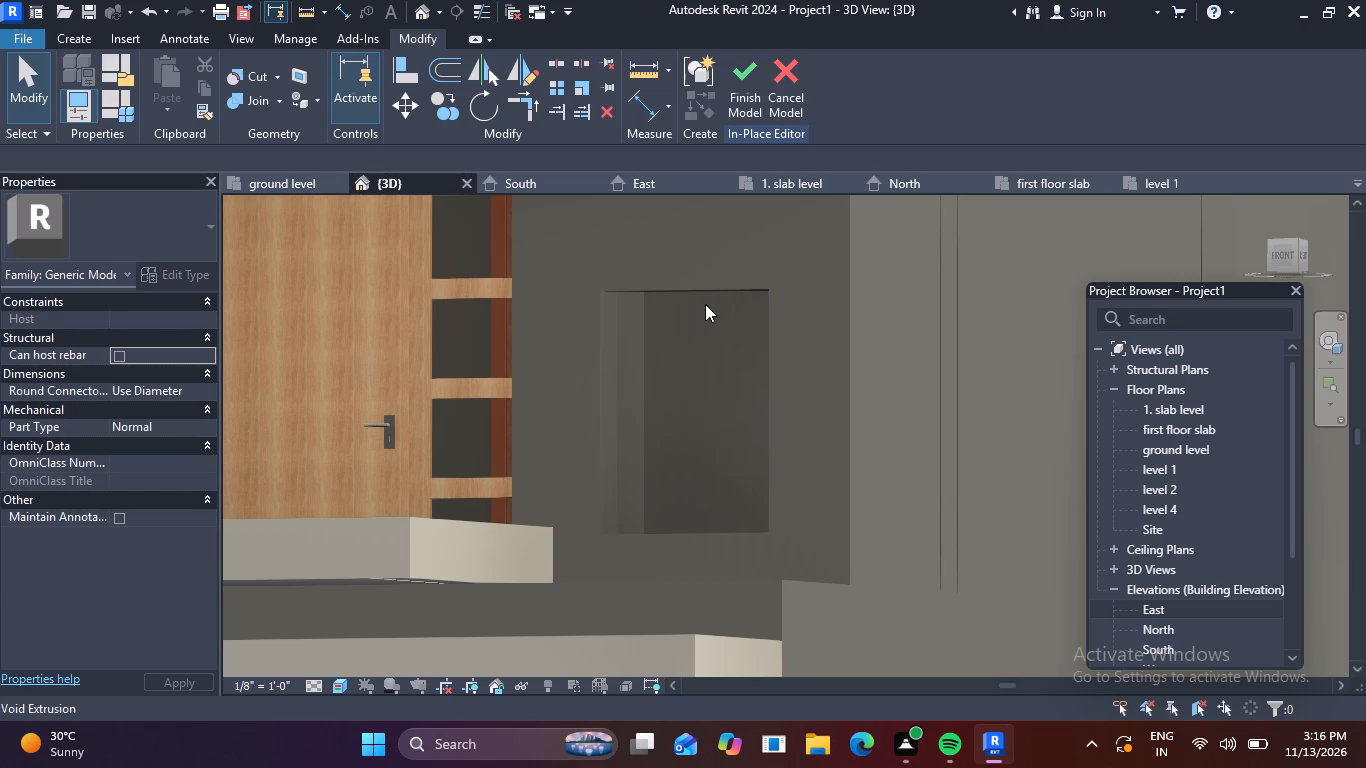
pyautogui.scroll(5, 636, 310)
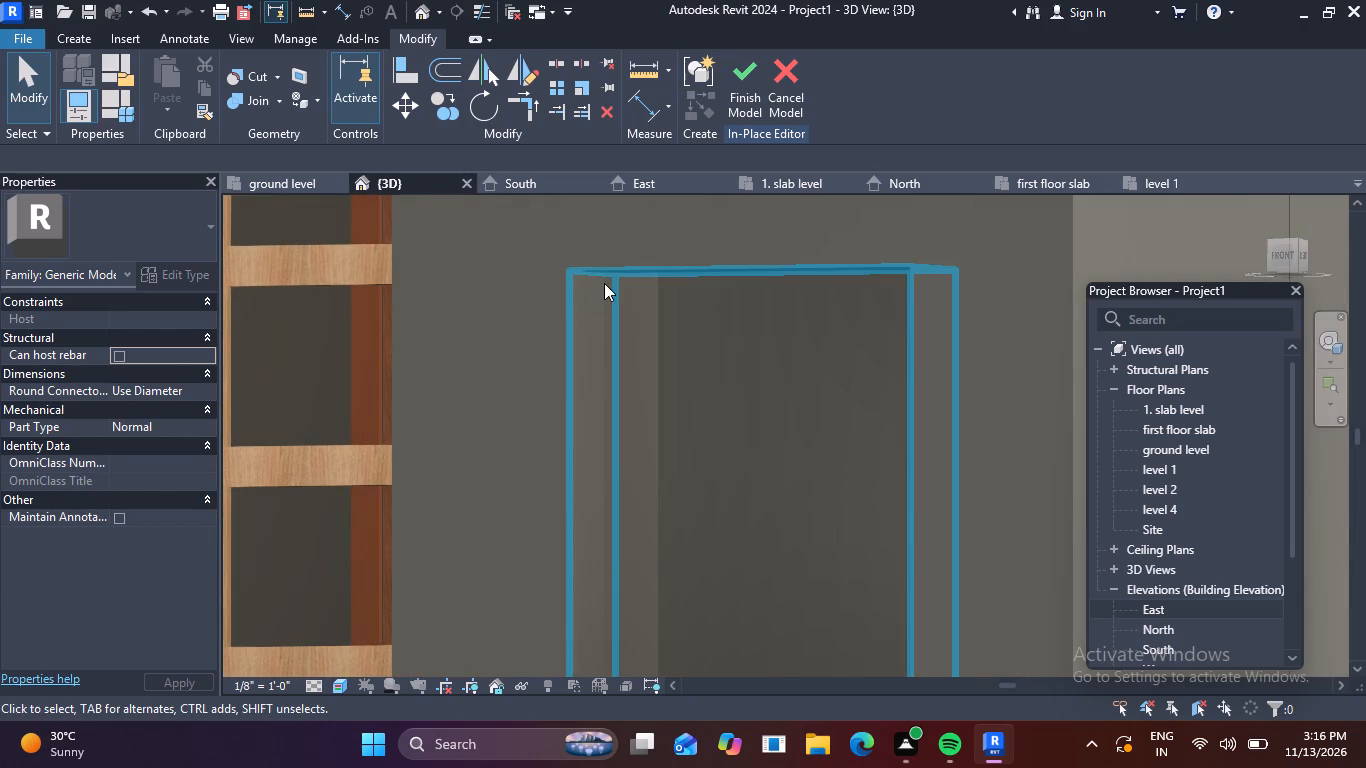
pyautogui.click(608, 279)
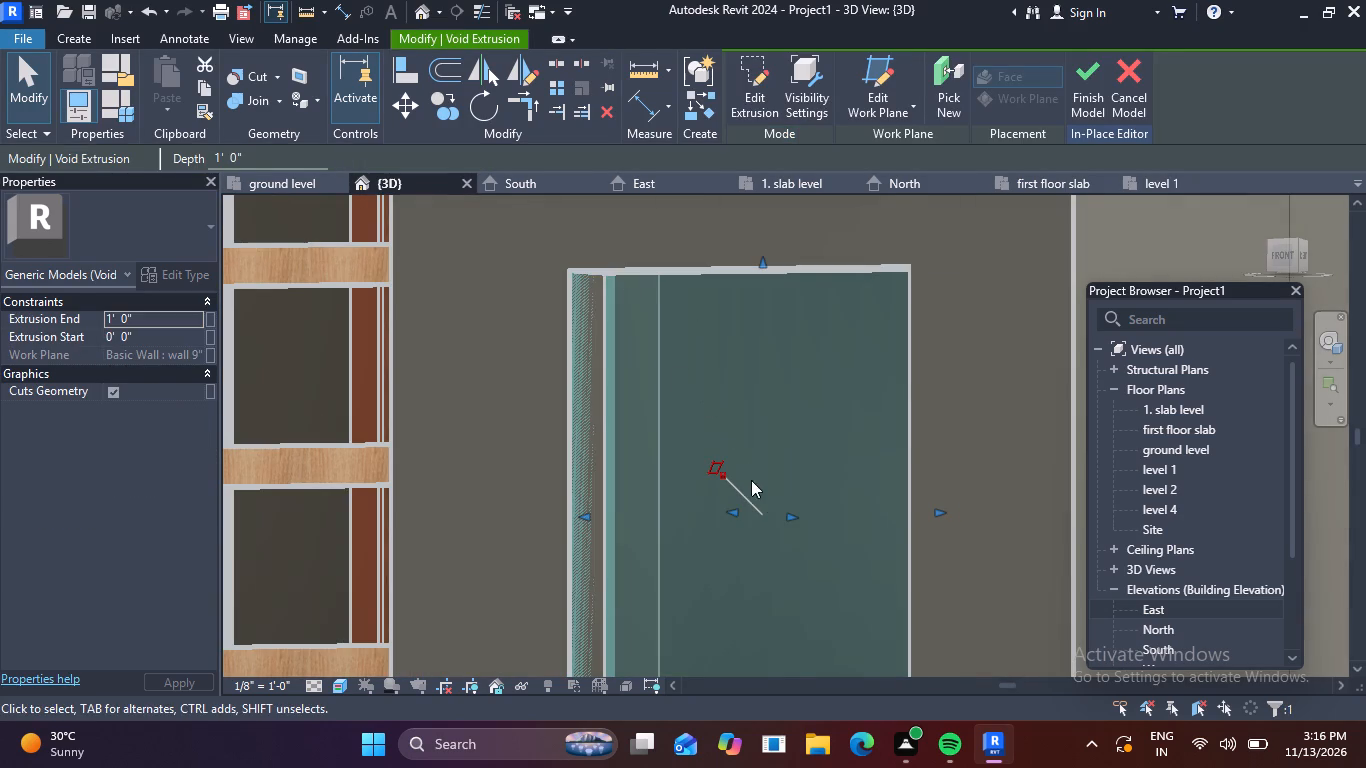
pyautogui.moveTo(793, 513); pyautogui.dragTo(755, 516)
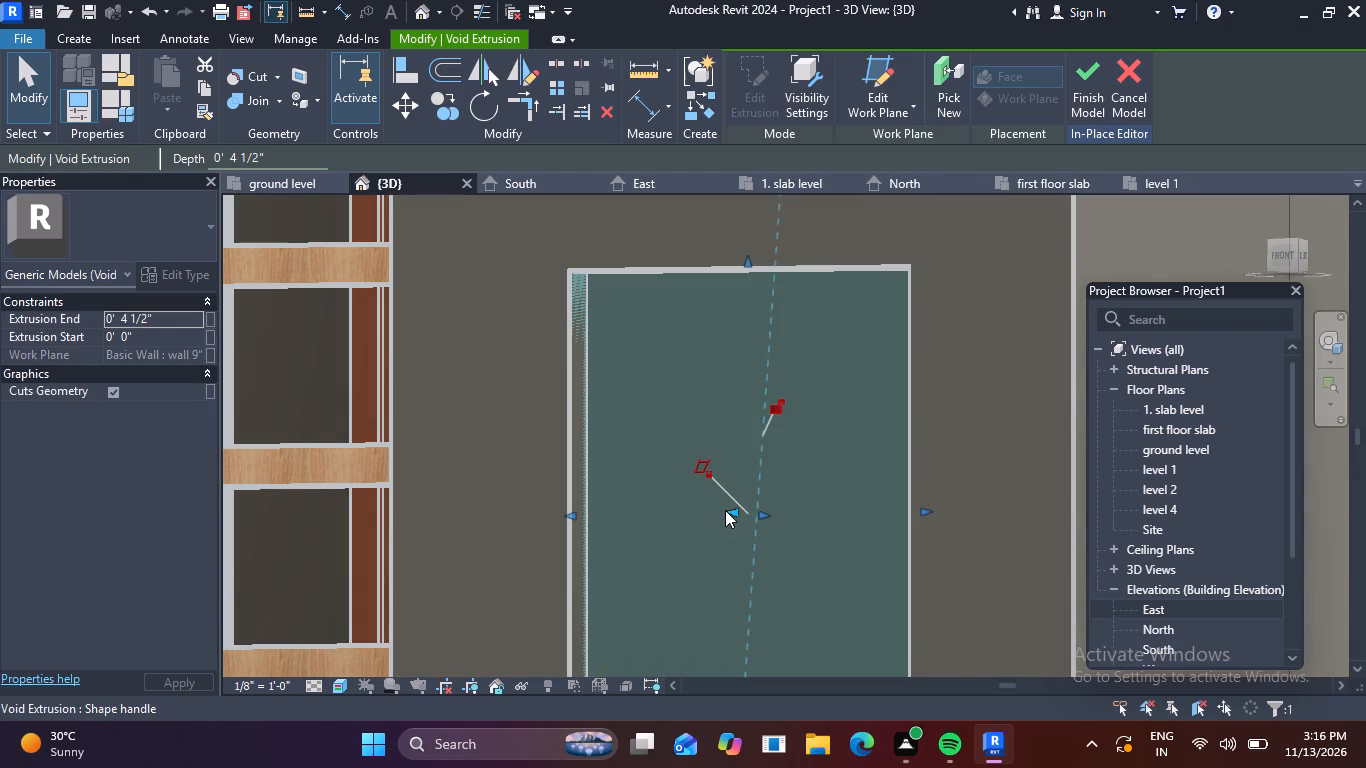
pyautogui.scroll(-3, 692, 443)
pyautogui.press('Escape')
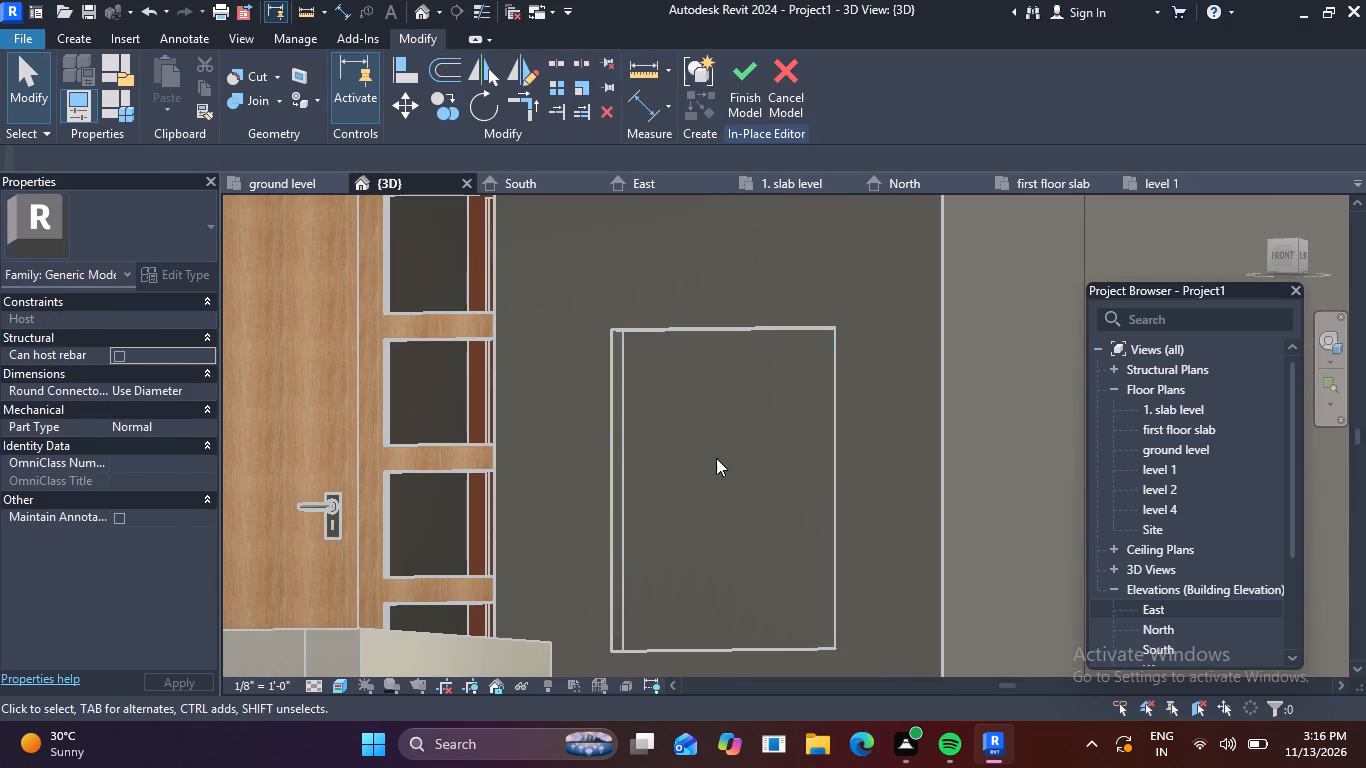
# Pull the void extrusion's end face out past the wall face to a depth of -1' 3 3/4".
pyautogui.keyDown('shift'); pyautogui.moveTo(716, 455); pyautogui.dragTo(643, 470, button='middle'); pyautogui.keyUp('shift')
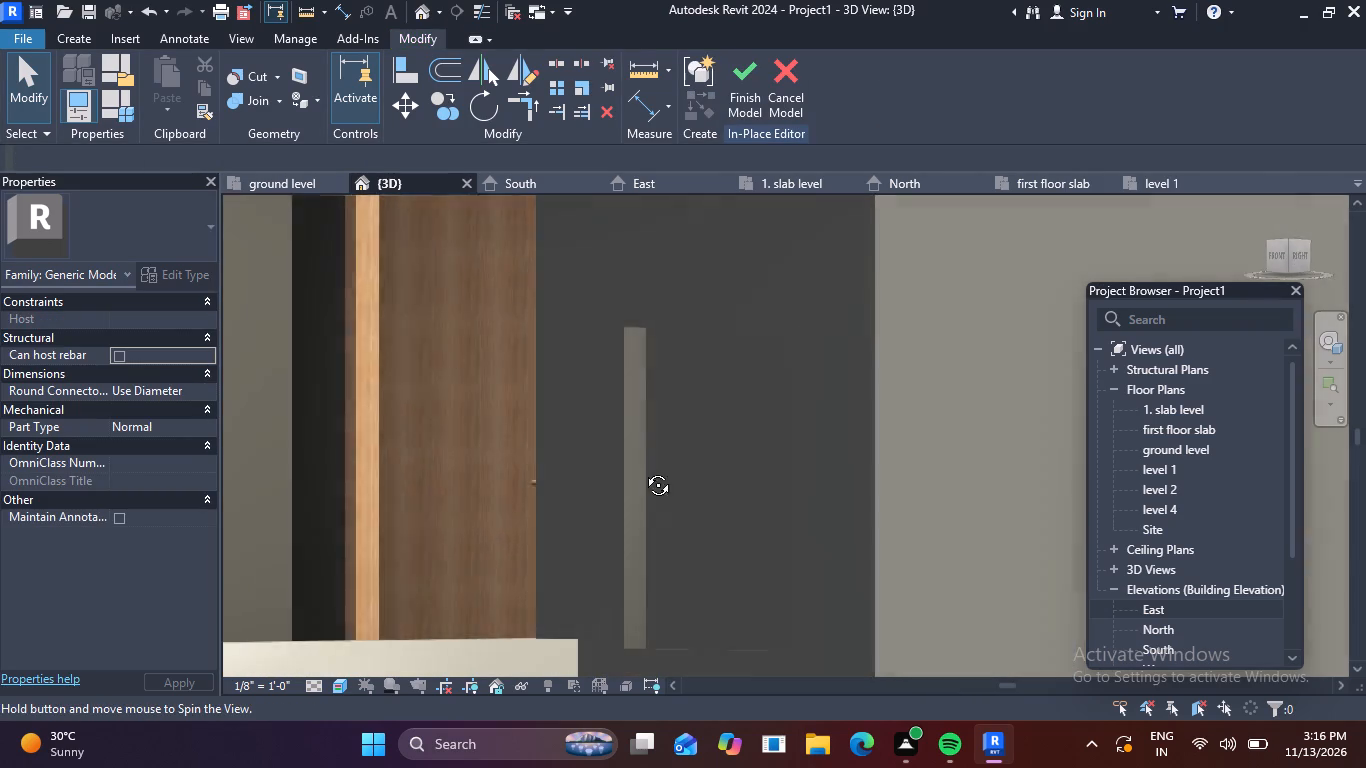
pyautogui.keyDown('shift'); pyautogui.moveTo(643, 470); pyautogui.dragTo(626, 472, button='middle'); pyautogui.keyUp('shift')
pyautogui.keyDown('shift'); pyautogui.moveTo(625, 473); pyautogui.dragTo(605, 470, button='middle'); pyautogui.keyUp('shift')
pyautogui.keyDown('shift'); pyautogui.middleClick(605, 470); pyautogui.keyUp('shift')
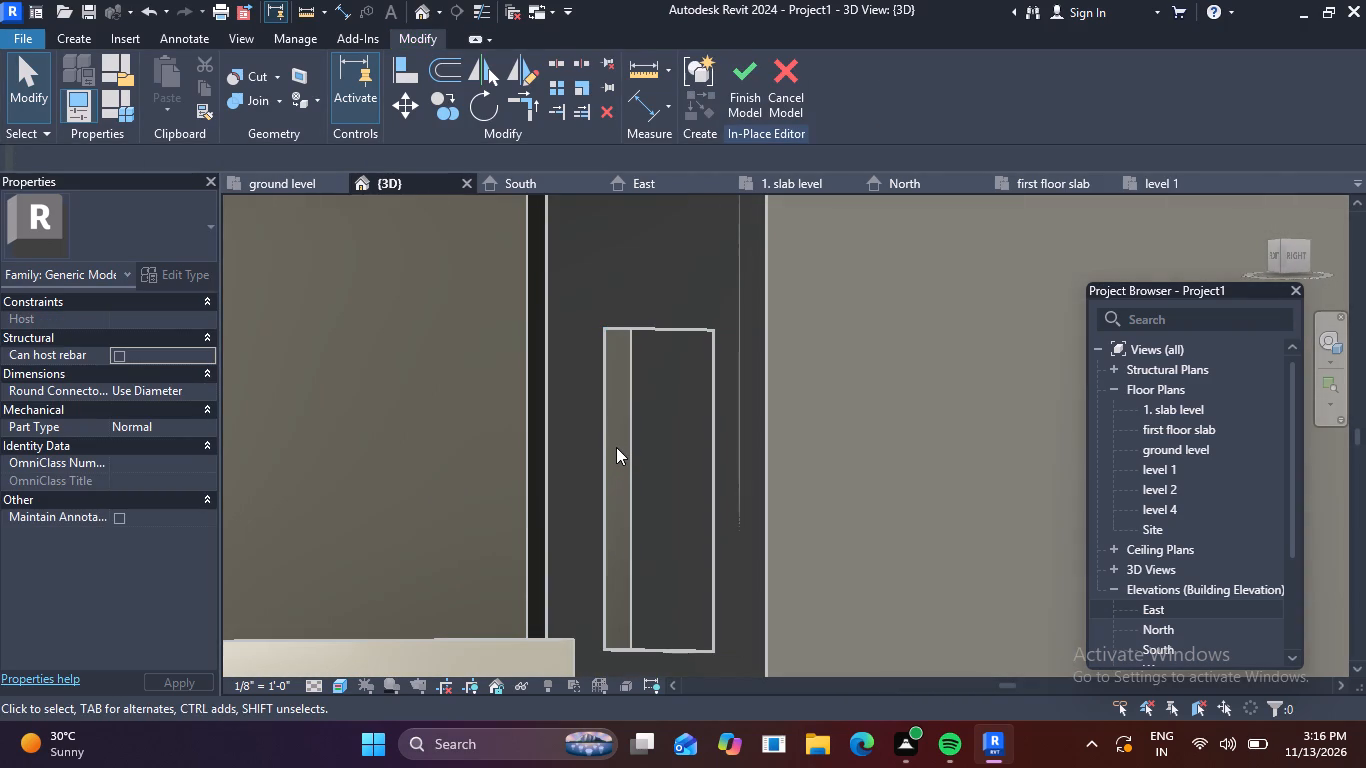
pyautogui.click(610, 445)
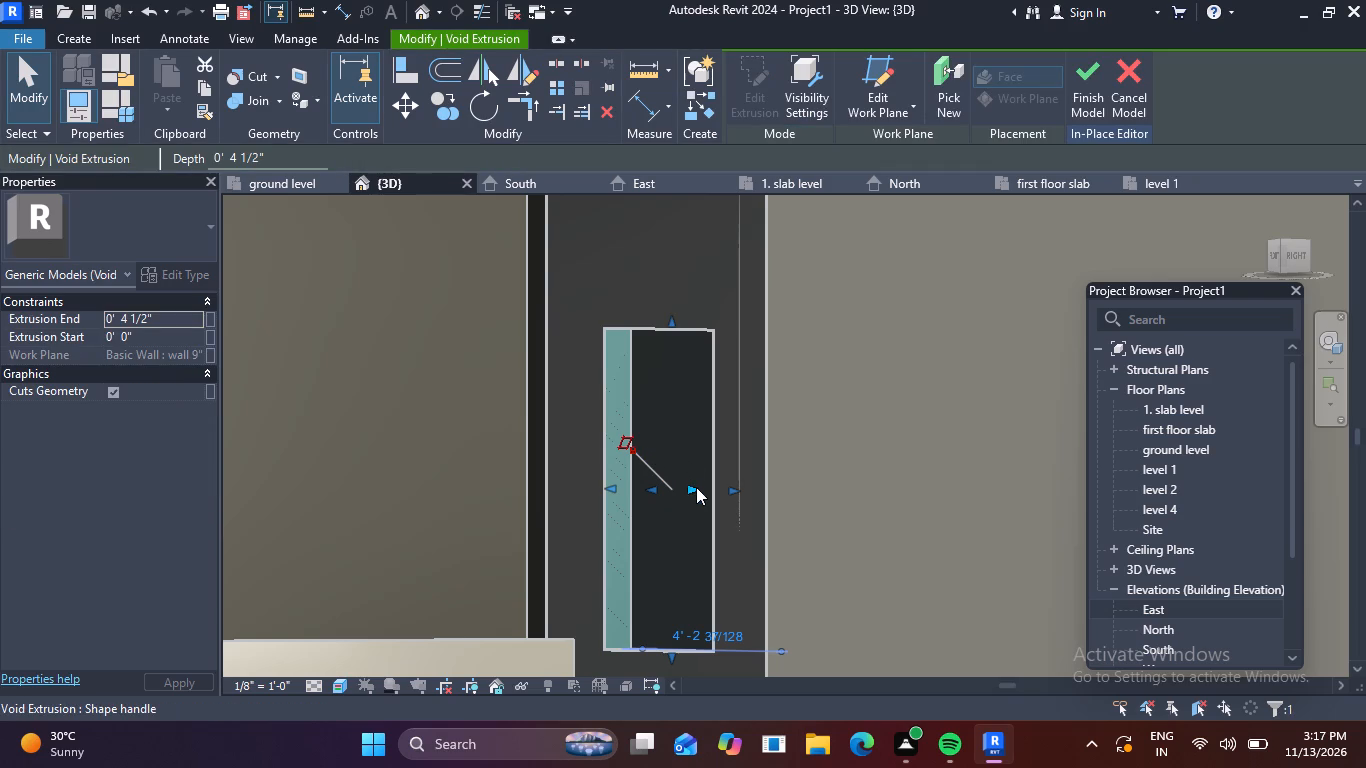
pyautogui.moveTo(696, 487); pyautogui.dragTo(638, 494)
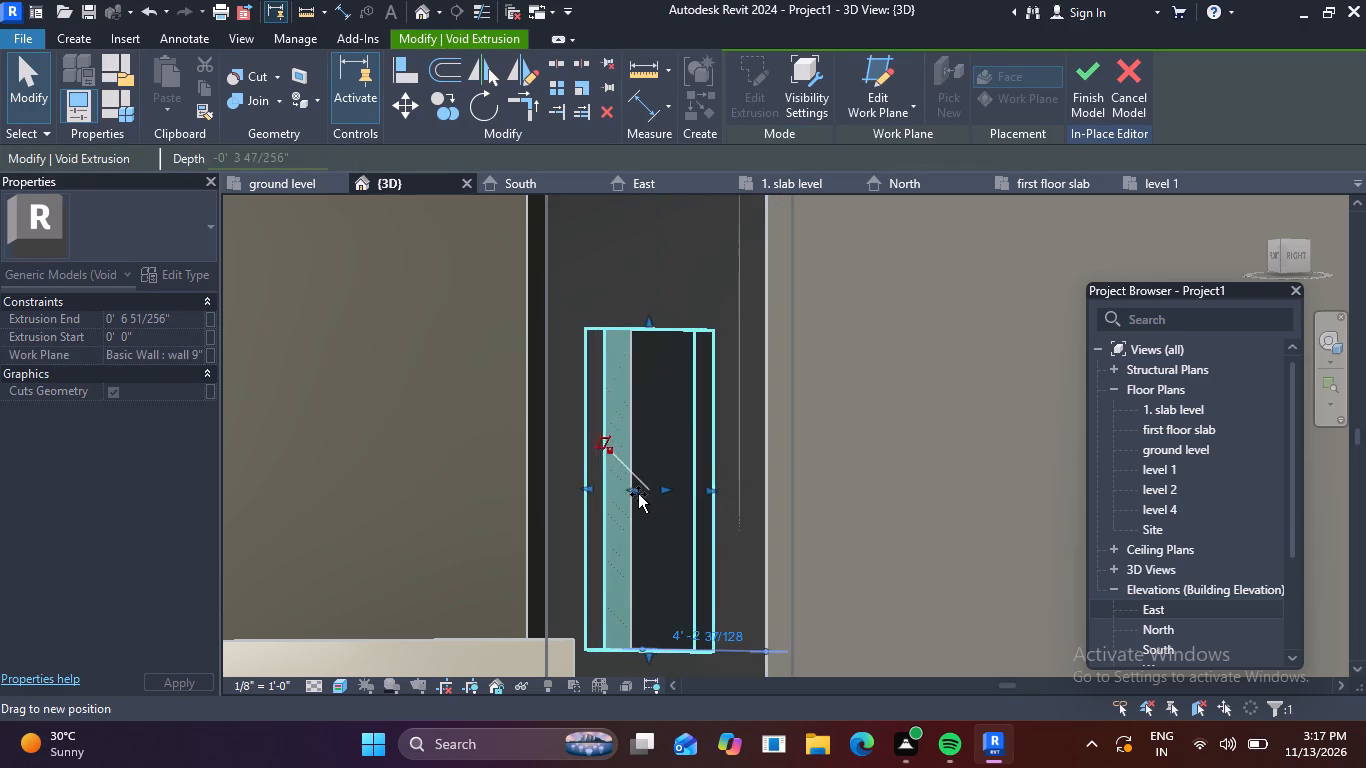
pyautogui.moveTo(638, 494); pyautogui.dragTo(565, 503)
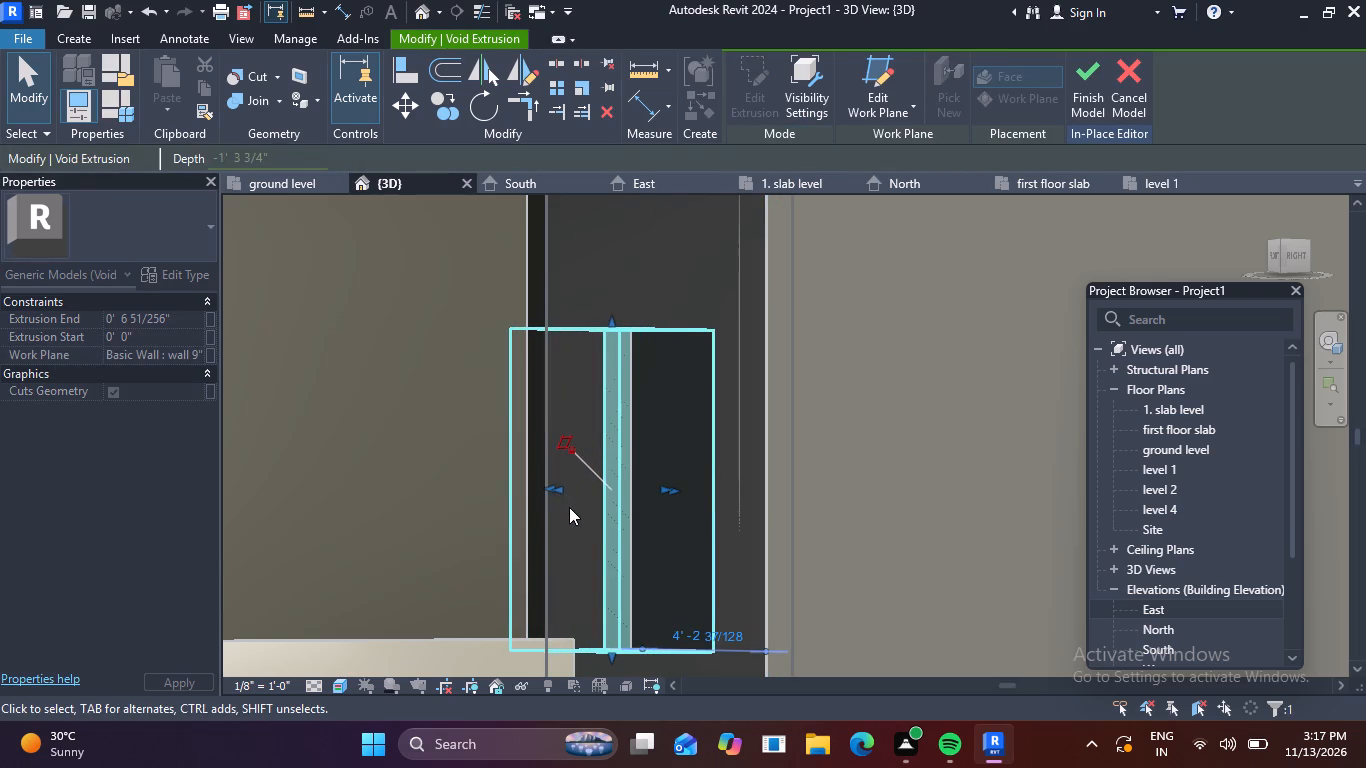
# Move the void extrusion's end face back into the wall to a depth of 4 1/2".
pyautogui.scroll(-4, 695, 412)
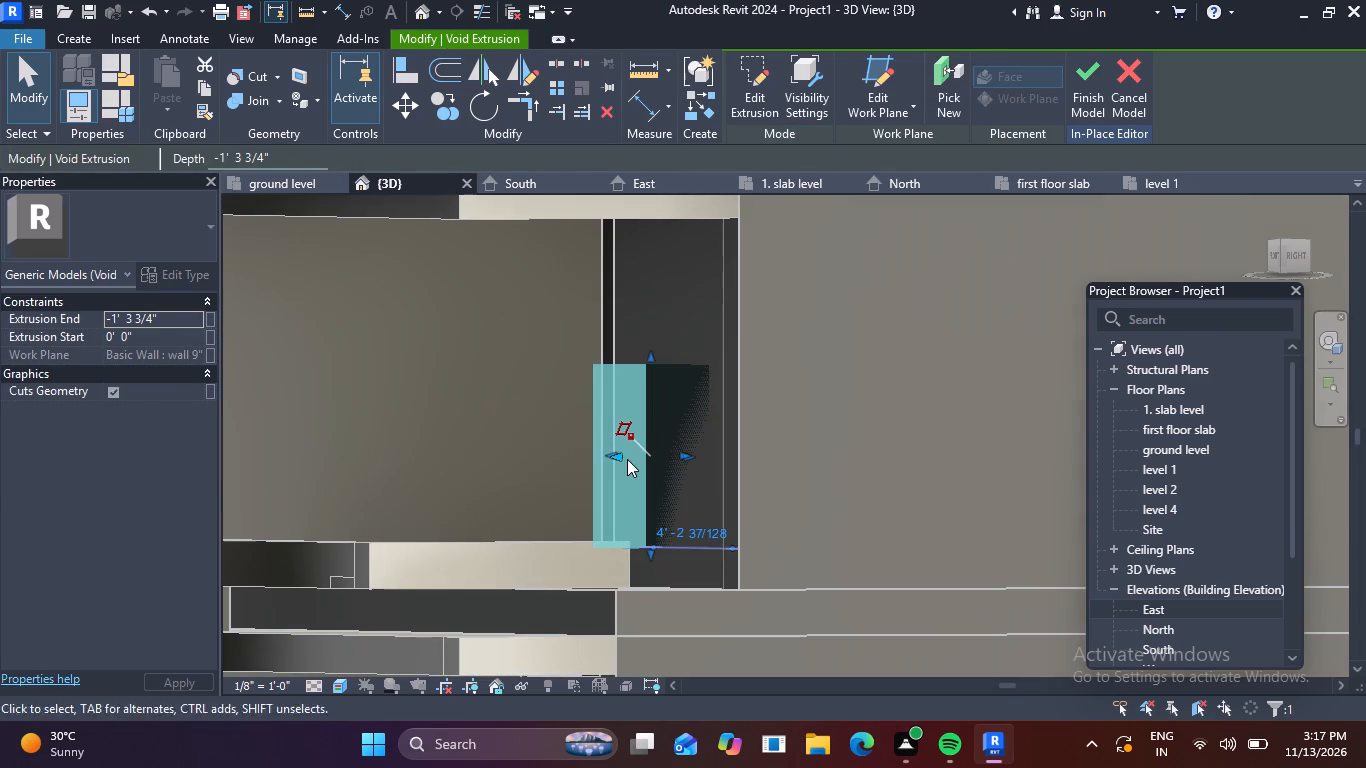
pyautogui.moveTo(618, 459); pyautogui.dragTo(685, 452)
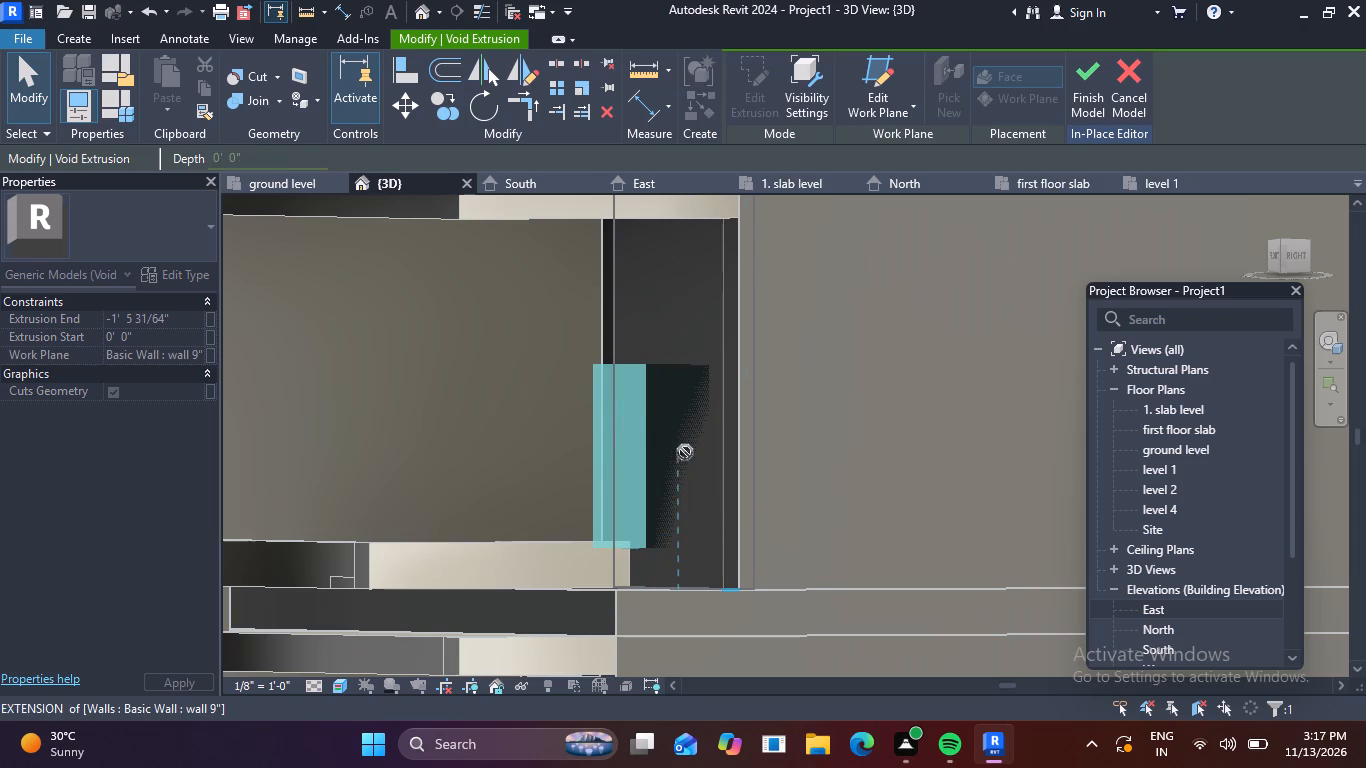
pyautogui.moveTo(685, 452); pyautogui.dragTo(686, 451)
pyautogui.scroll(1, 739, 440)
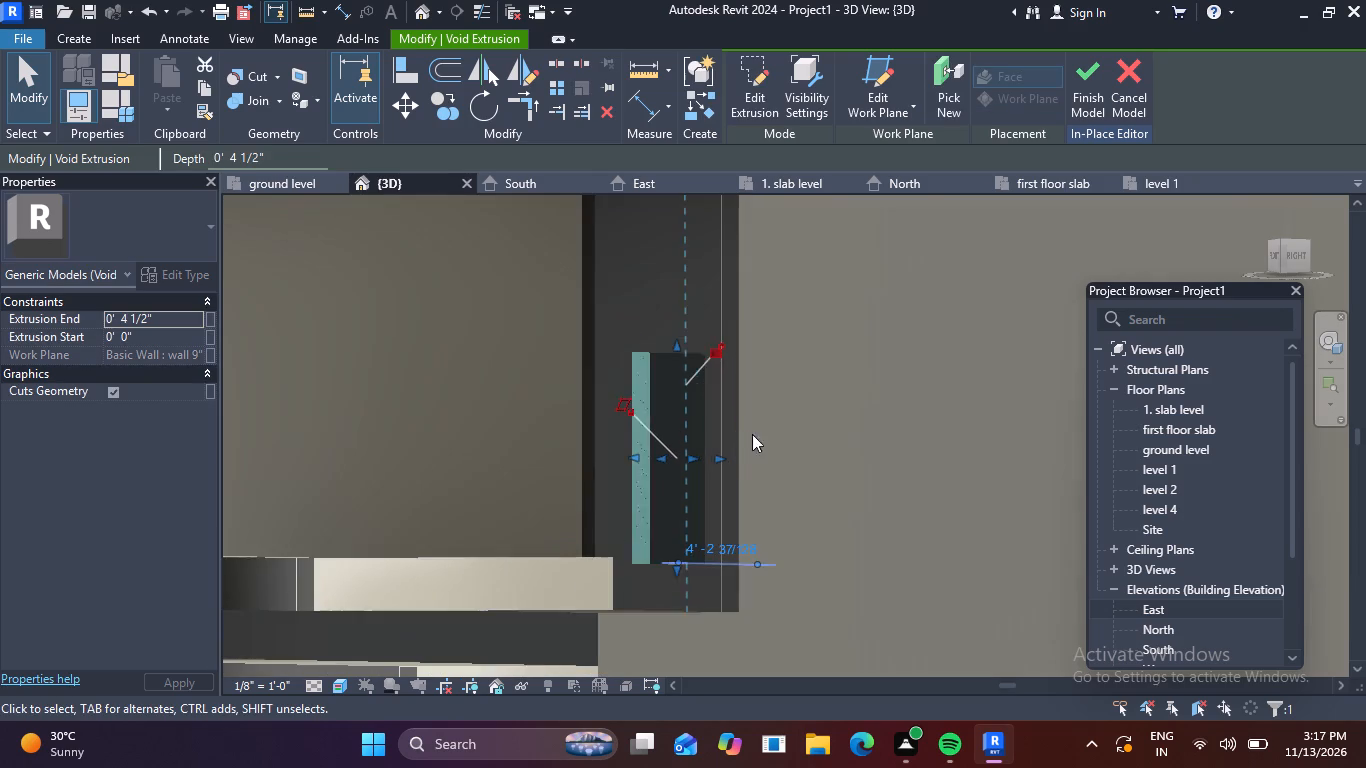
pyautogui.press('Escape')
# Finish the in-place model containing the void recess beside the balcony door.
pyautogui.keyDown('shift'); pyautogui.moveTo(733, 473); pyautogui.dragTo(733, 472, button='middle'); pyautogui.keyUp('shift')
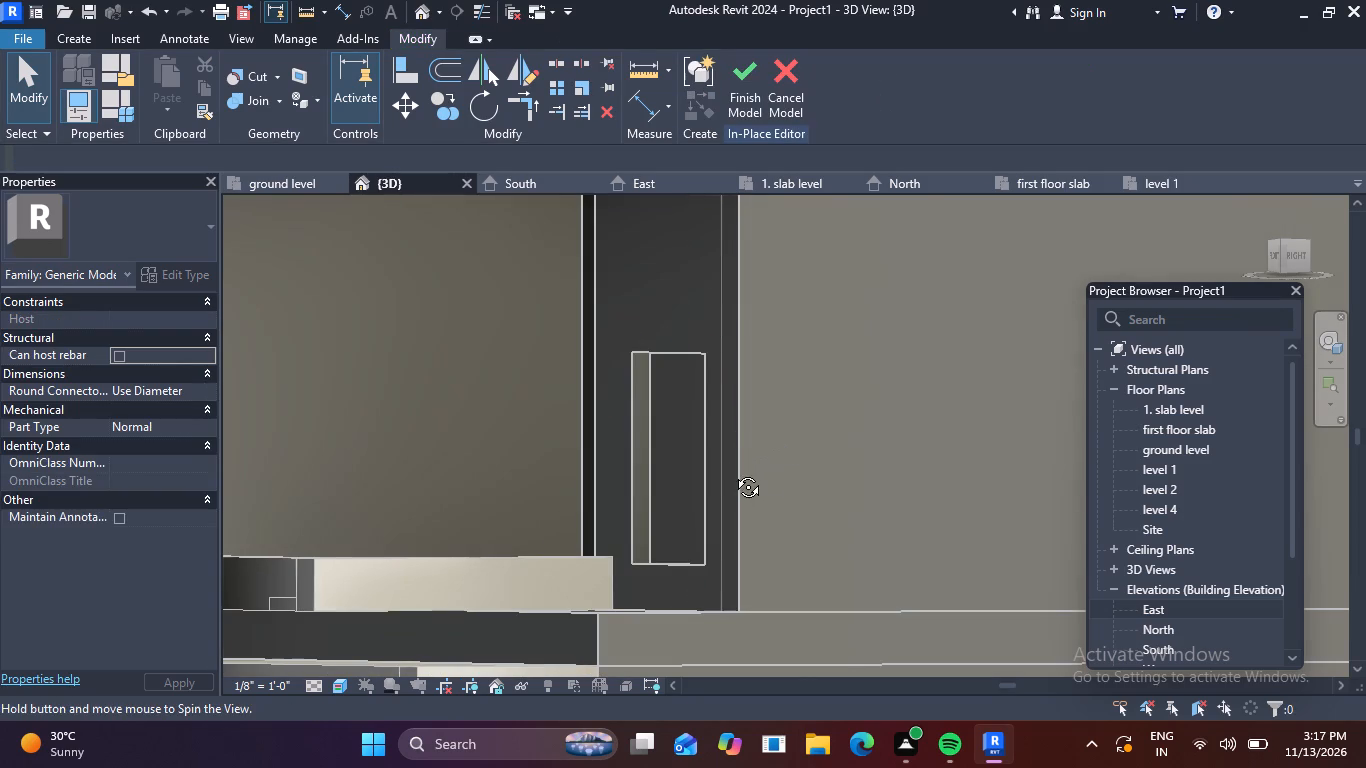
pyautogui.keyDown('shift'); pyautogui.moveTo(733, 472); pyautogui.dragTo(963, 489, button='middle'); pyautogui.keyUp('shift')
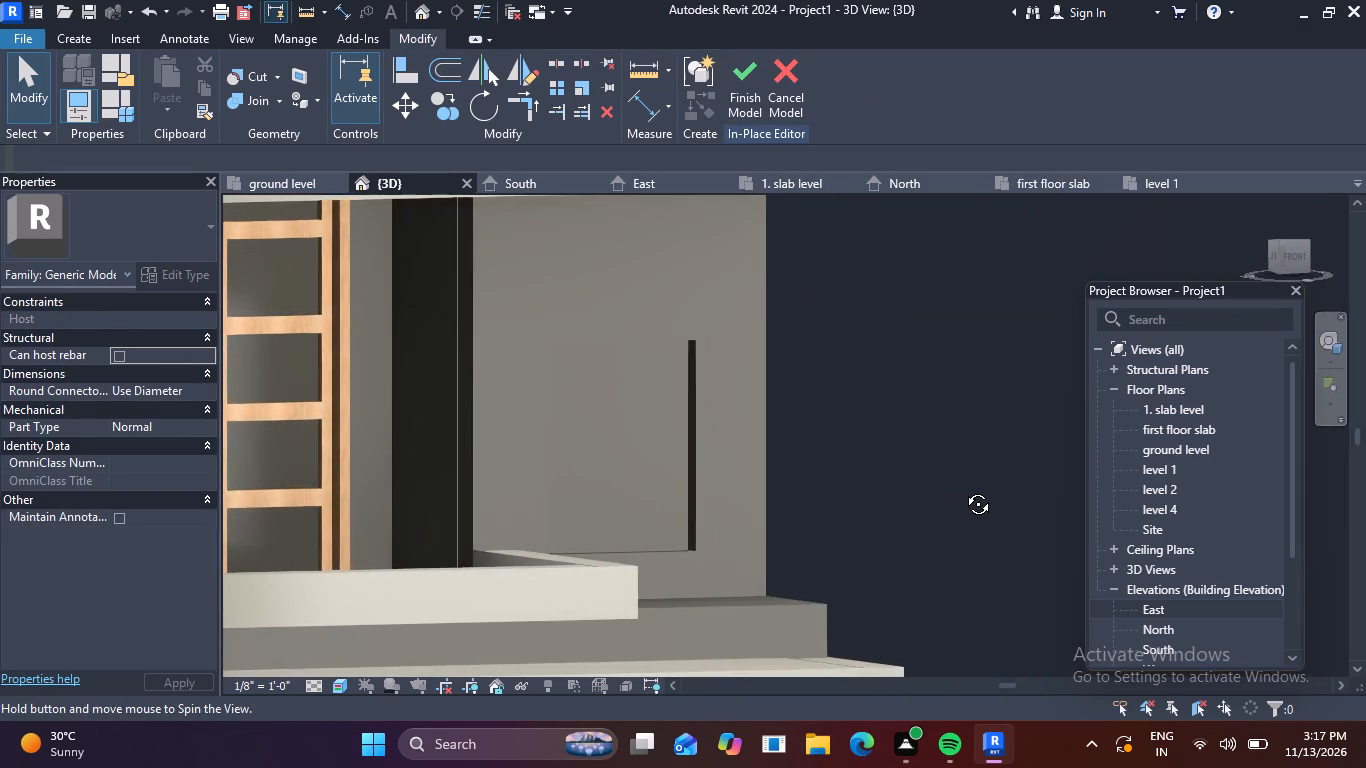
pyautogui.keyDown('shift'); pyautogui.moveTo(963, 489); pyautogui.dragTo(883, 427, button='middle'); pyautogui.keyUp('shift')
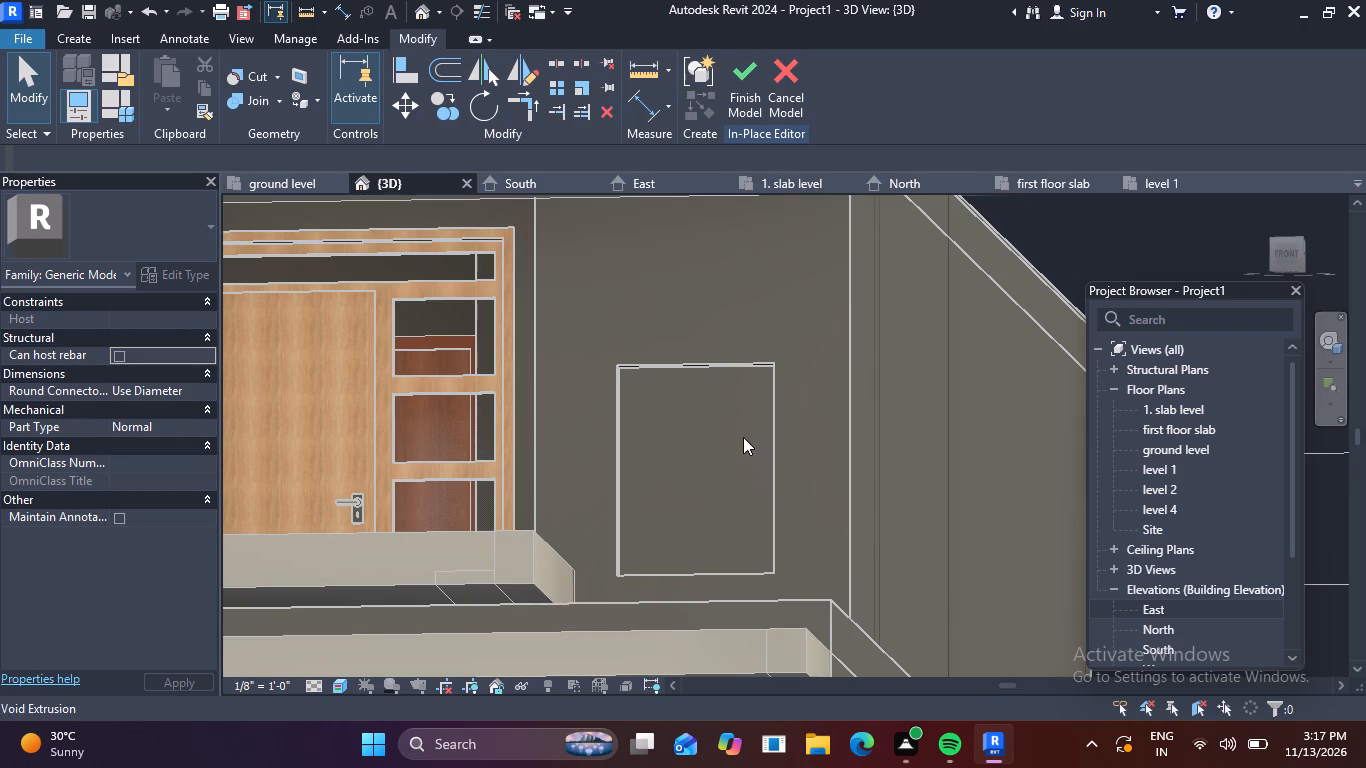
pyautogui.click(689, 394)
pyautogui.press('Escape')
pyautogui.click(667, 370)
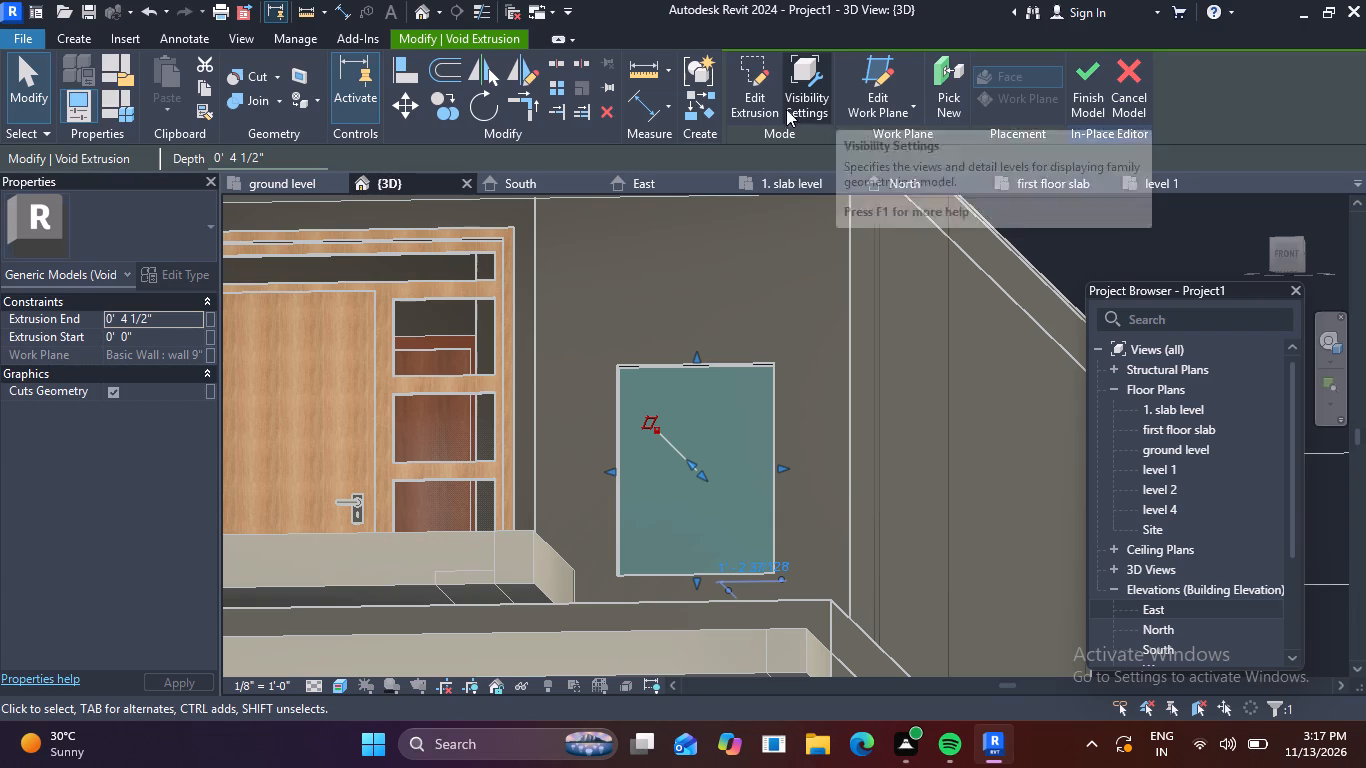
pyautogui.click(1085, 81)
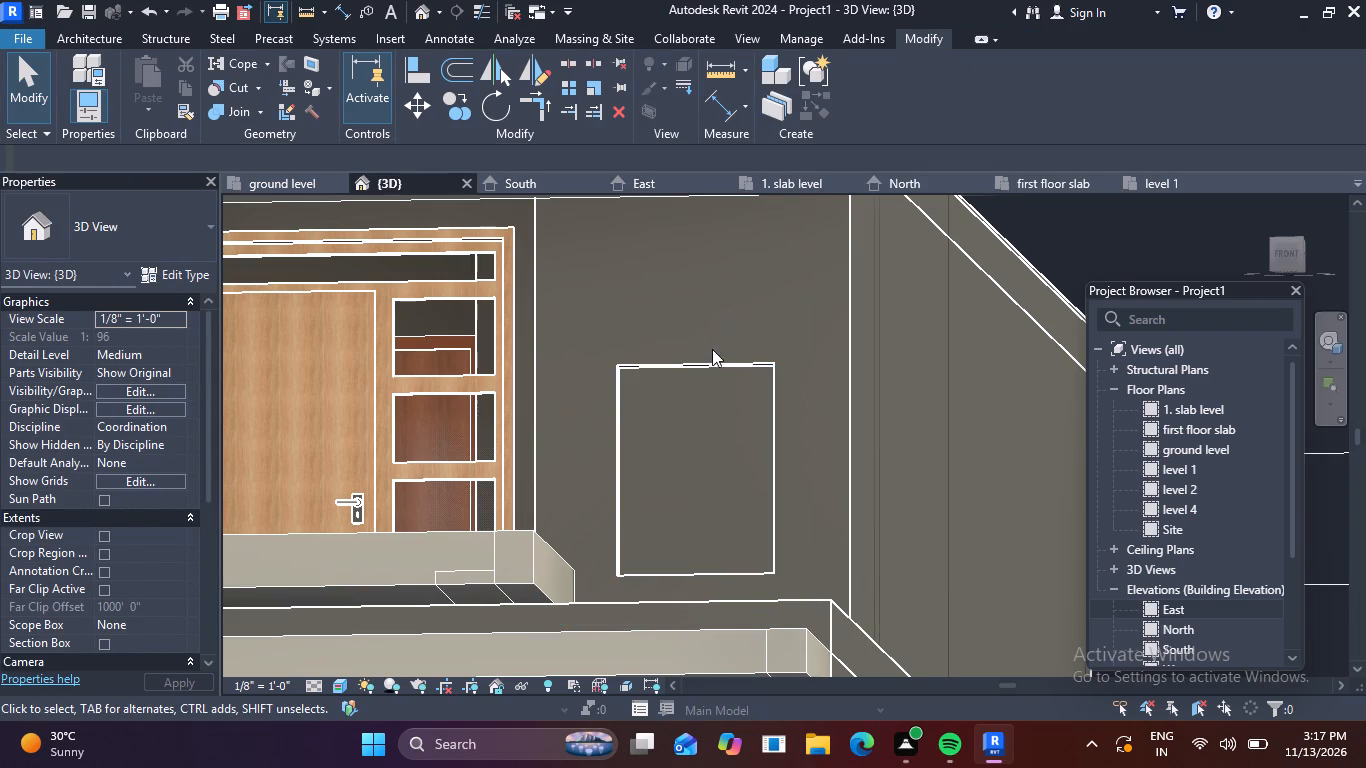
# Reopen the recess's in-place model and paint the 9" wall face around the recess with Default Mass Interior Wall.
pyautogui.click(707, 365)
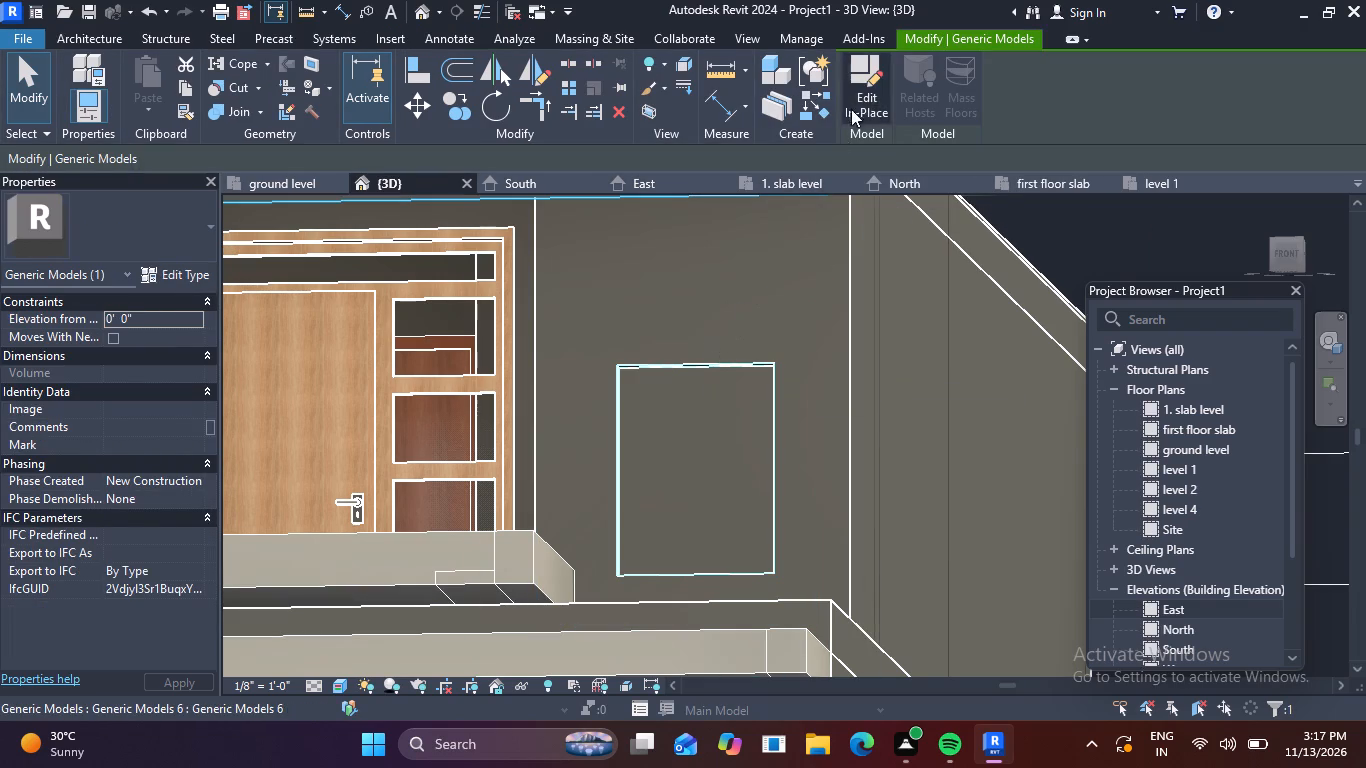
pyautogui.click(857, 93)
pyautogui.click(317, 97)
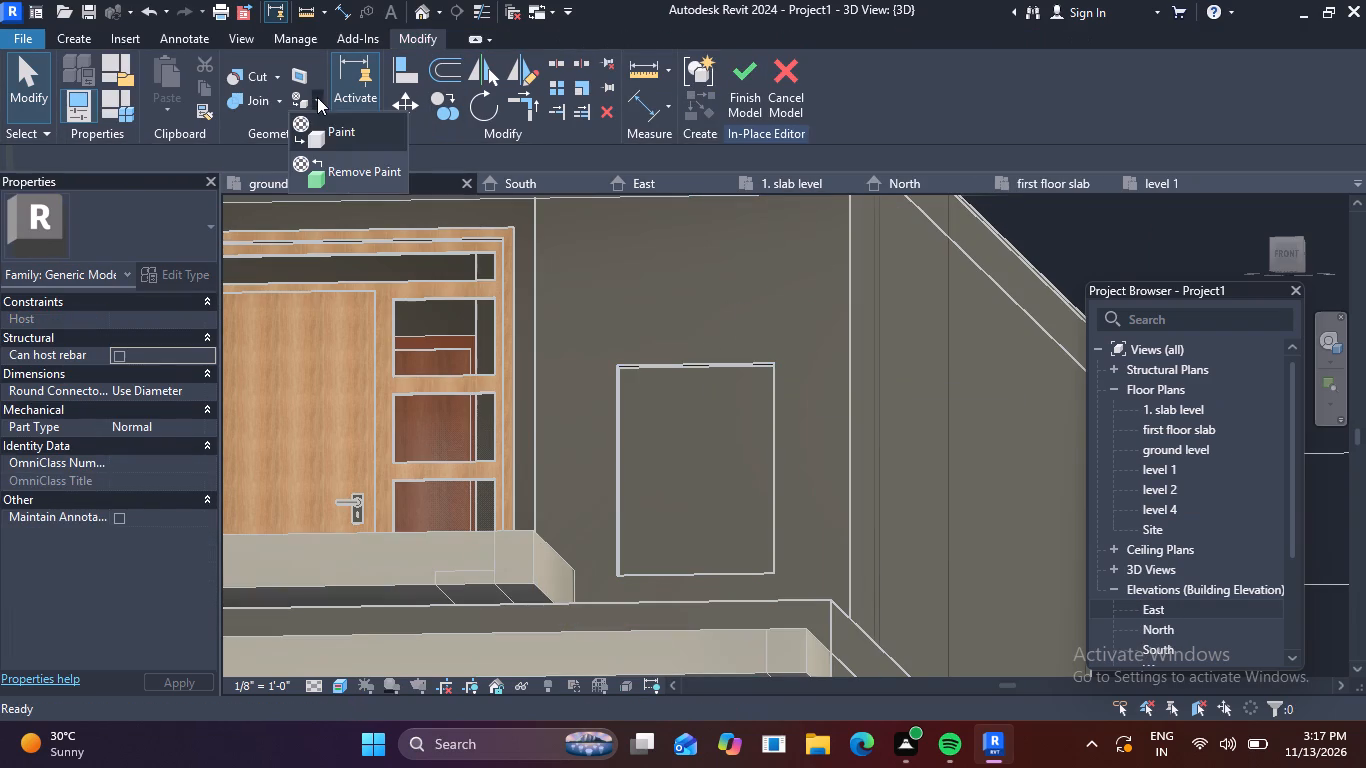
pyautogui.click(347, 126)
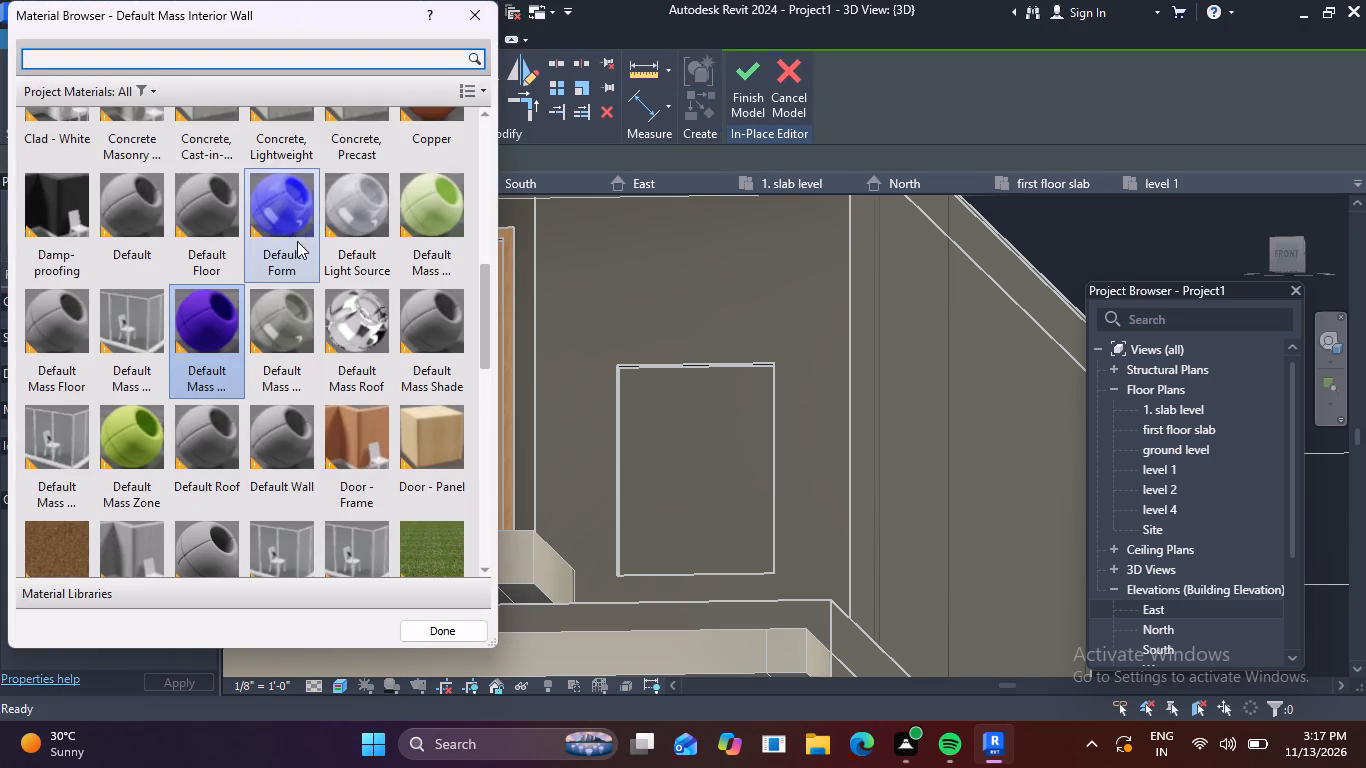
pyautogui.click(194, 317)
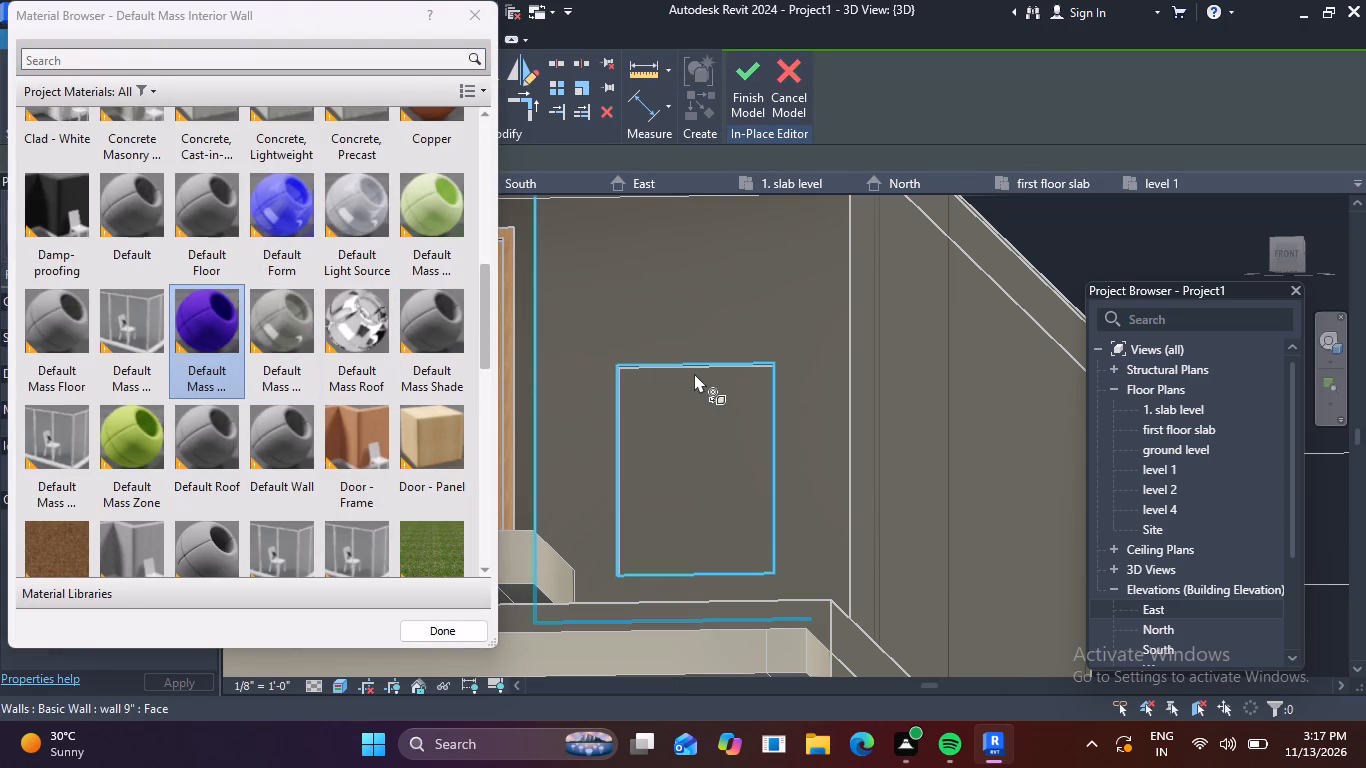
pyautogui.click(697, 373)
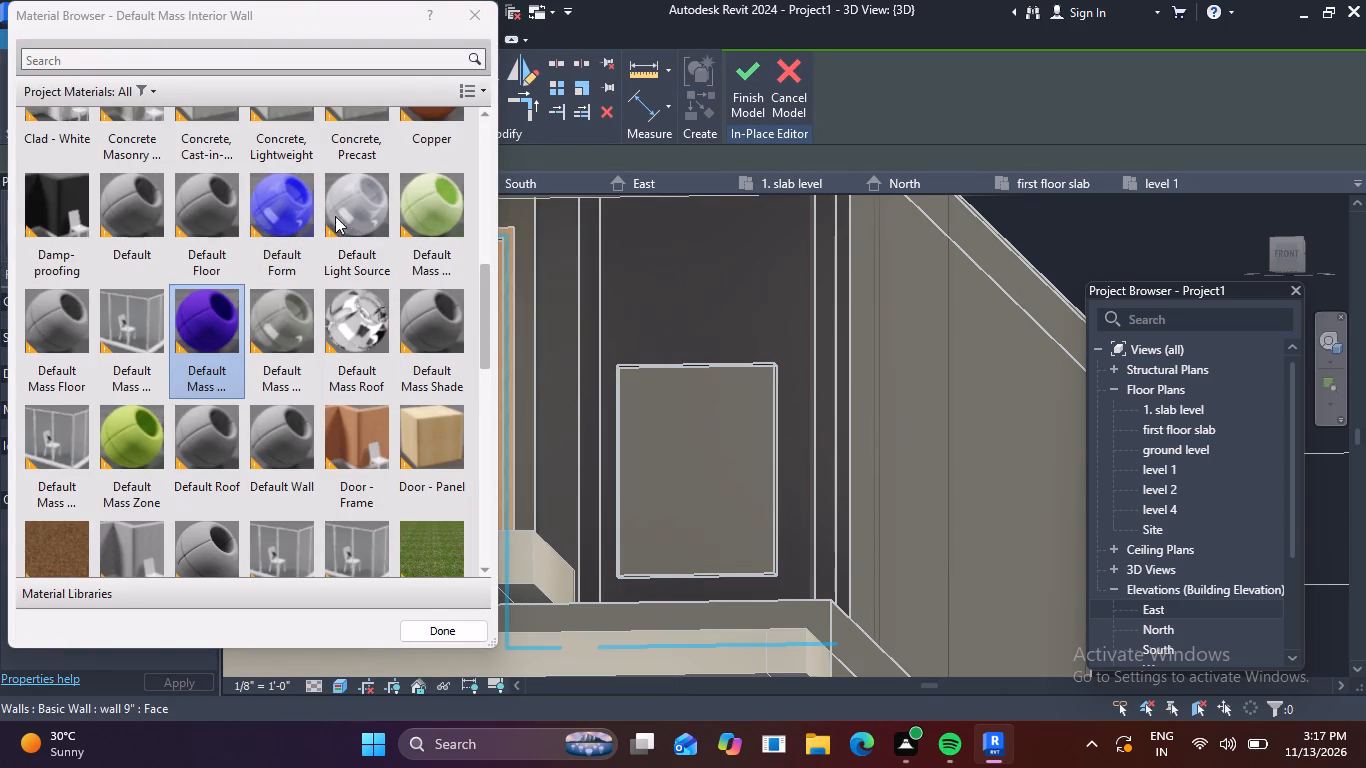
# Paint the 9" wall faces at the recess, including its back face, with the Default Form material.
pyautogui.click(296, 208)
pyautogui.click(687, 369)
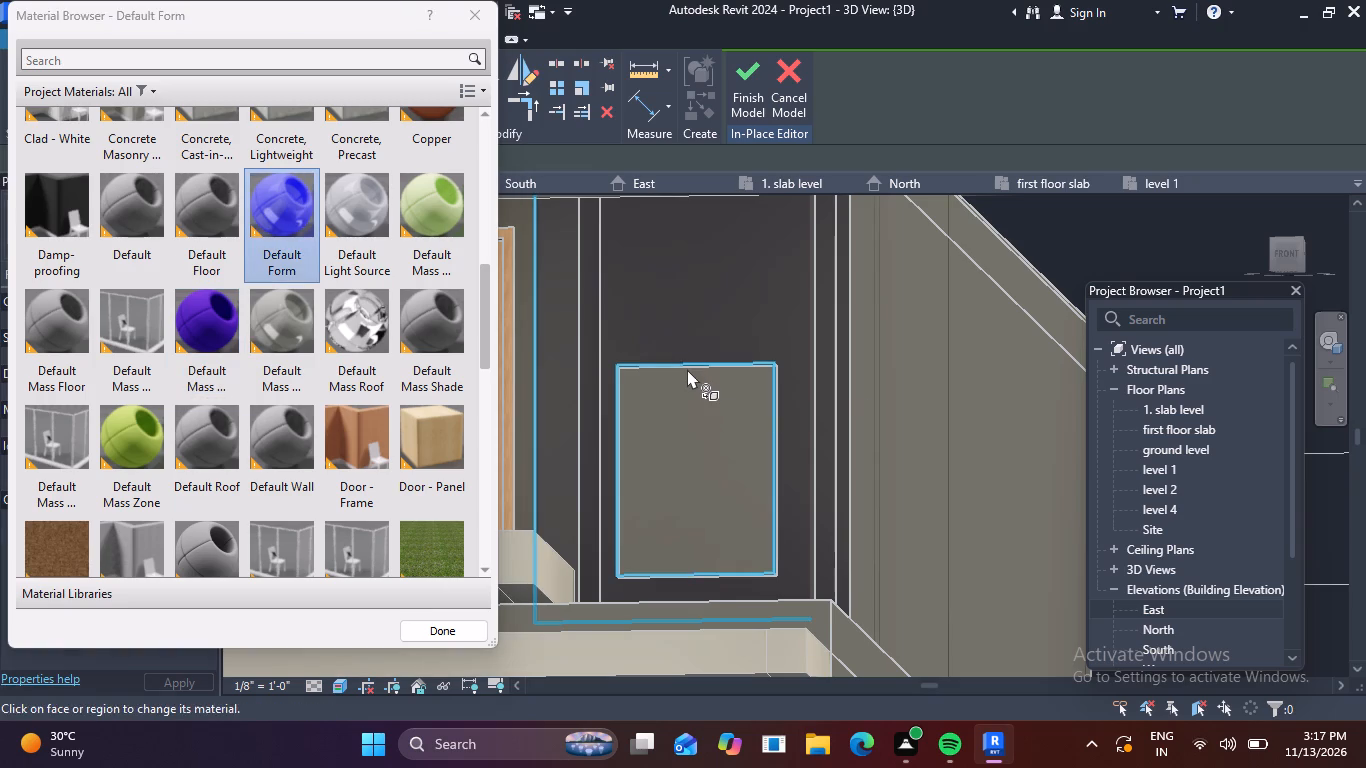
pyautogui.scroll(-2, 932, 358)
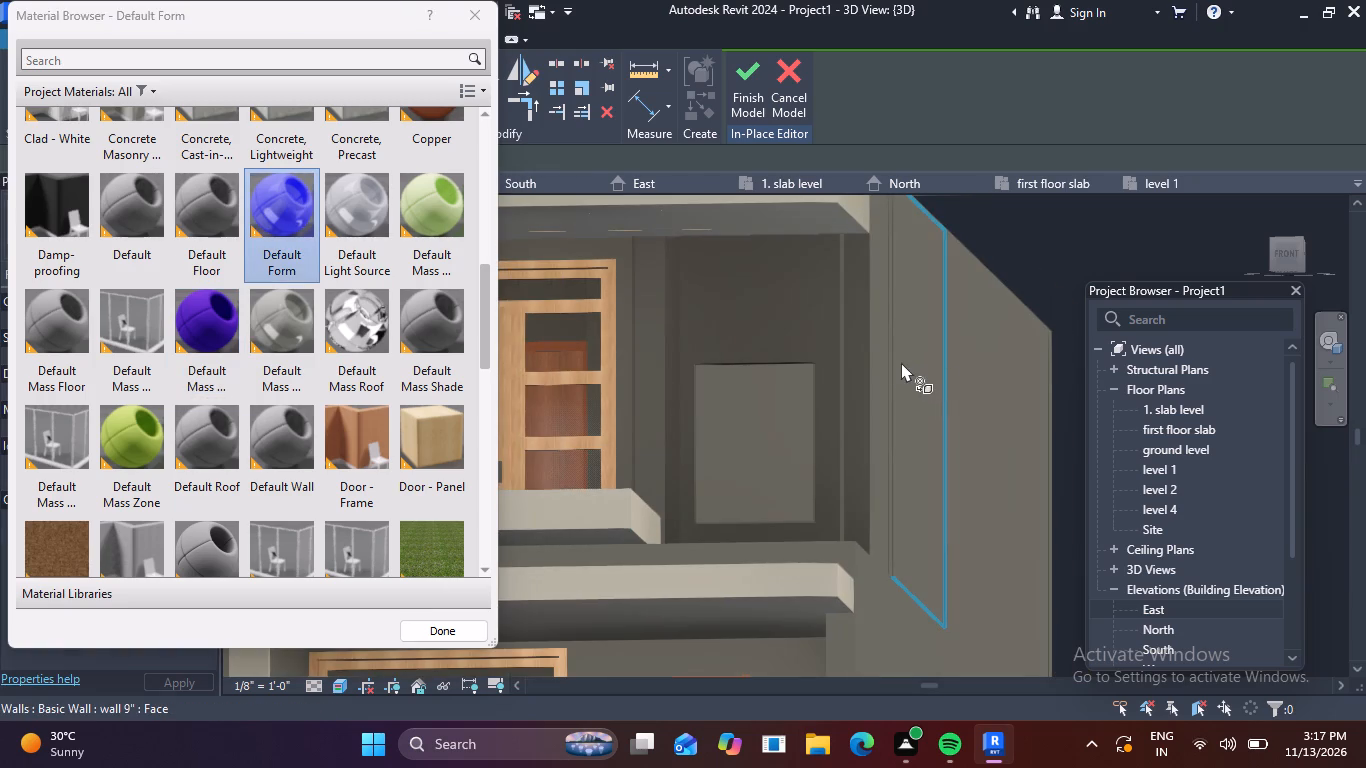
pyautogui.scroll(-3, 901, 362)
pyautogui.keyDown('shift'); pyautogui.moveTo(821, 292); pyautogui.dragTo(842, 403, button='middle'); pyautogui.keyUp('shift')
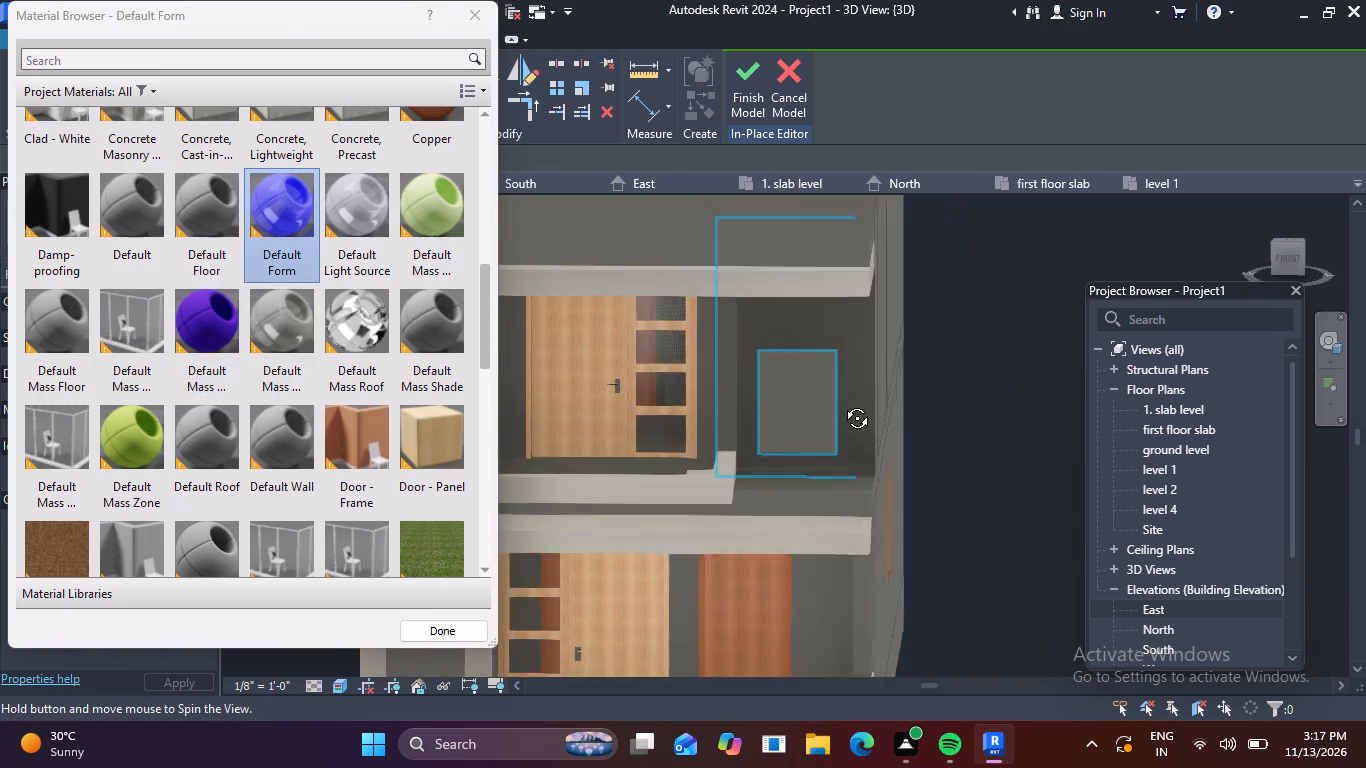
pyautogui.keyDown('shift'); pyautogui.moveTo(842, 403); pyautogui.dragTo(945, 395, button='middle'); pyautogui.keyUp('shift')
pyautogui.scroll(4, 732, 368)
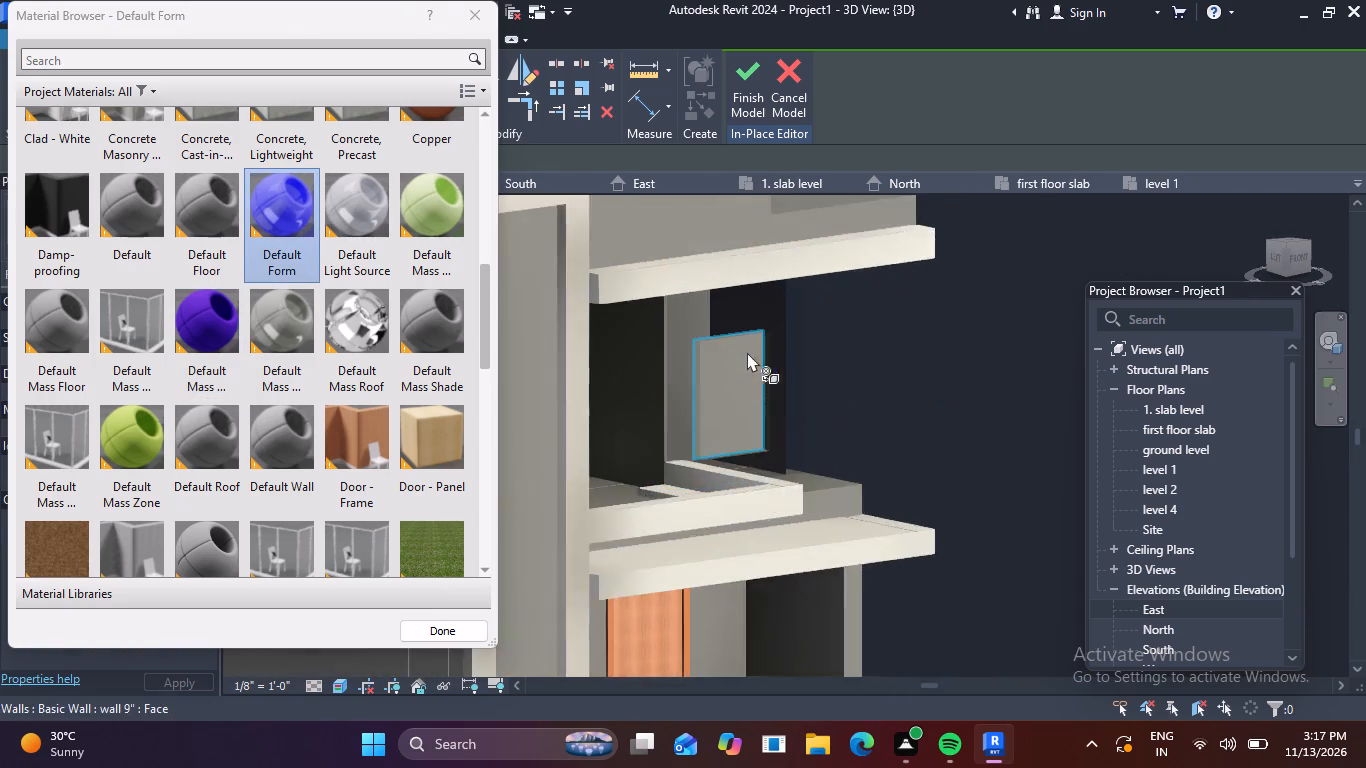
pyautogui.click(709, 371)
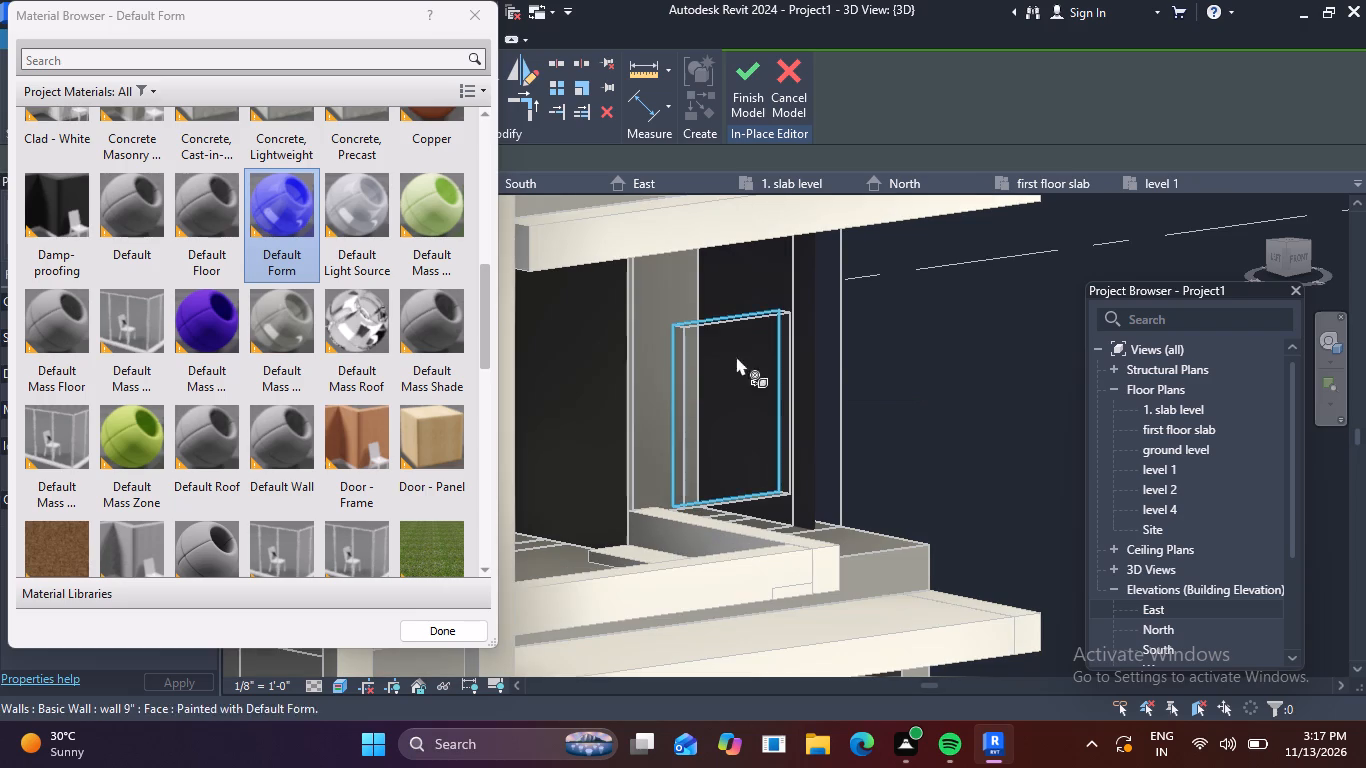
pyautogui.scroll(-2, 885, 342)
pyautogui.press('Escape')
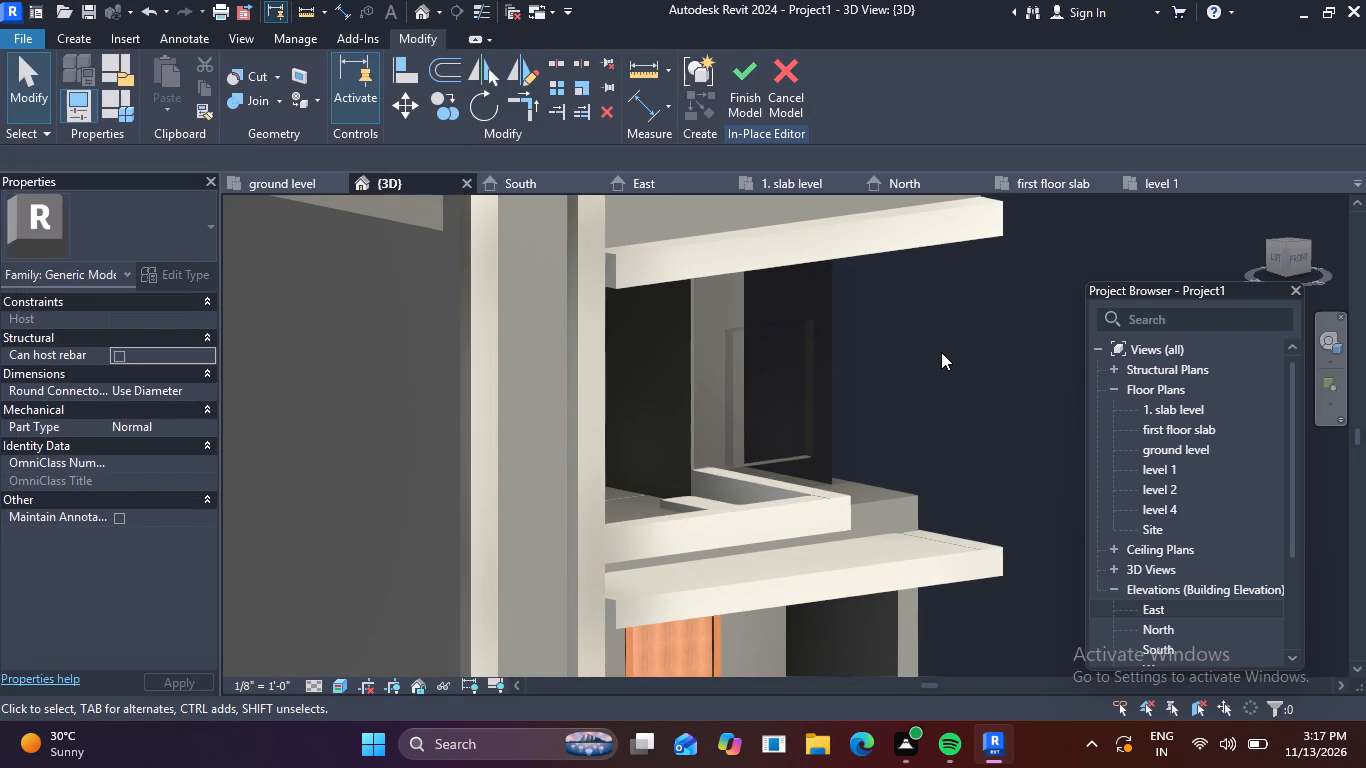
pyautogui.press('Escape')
# Undo the painting and the void recess work back to the empty void extrusion sketch, before its rectangle and wall work plane.
pyautogui.keyDown('shift'); pyautogui.moveTo(945, 354); pyautogui.dragTo(805, 361, button='middle'); pyautogui.keyUp('shift')
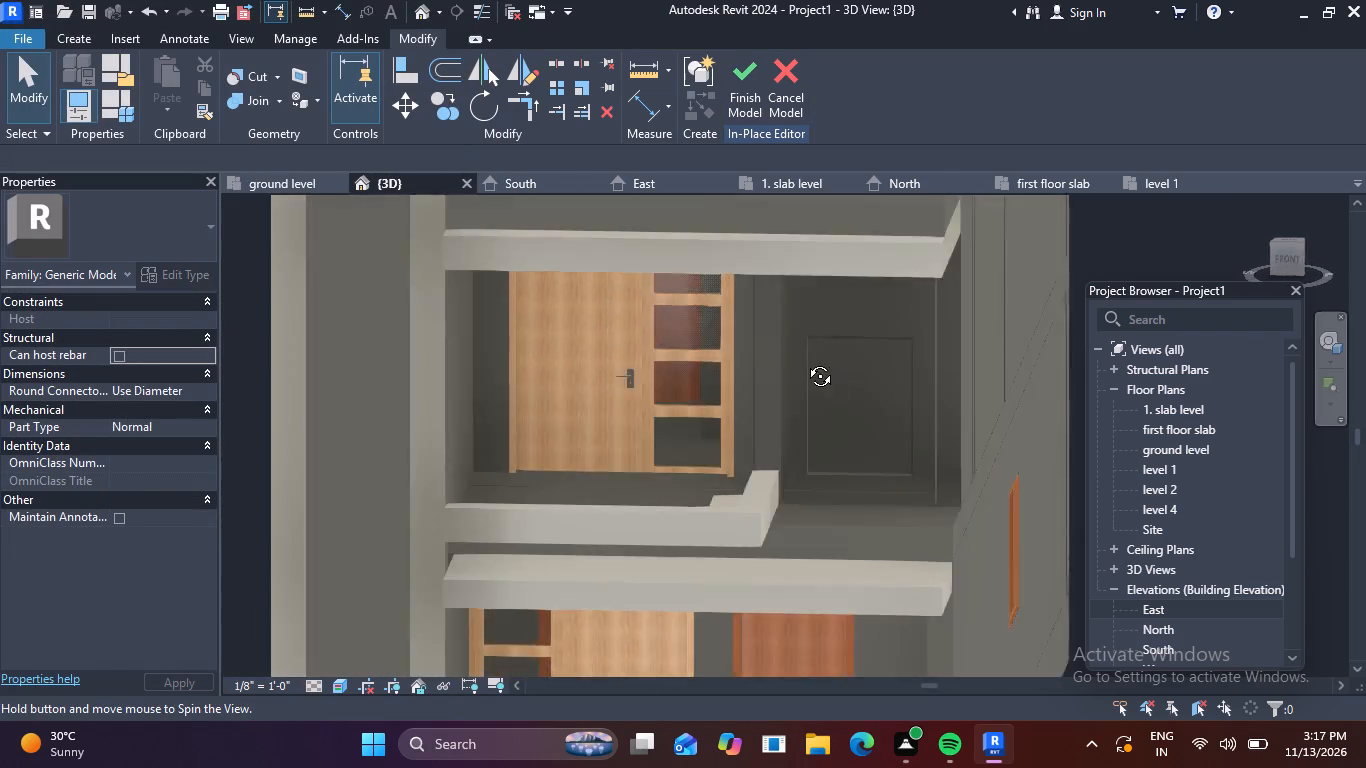
pyautogui.keyDown('shift'); pyautogui.moveTo(805, 361); pyautogui.dragTo(707, 345, button='middle'); pyautogui.keyUp('shift')
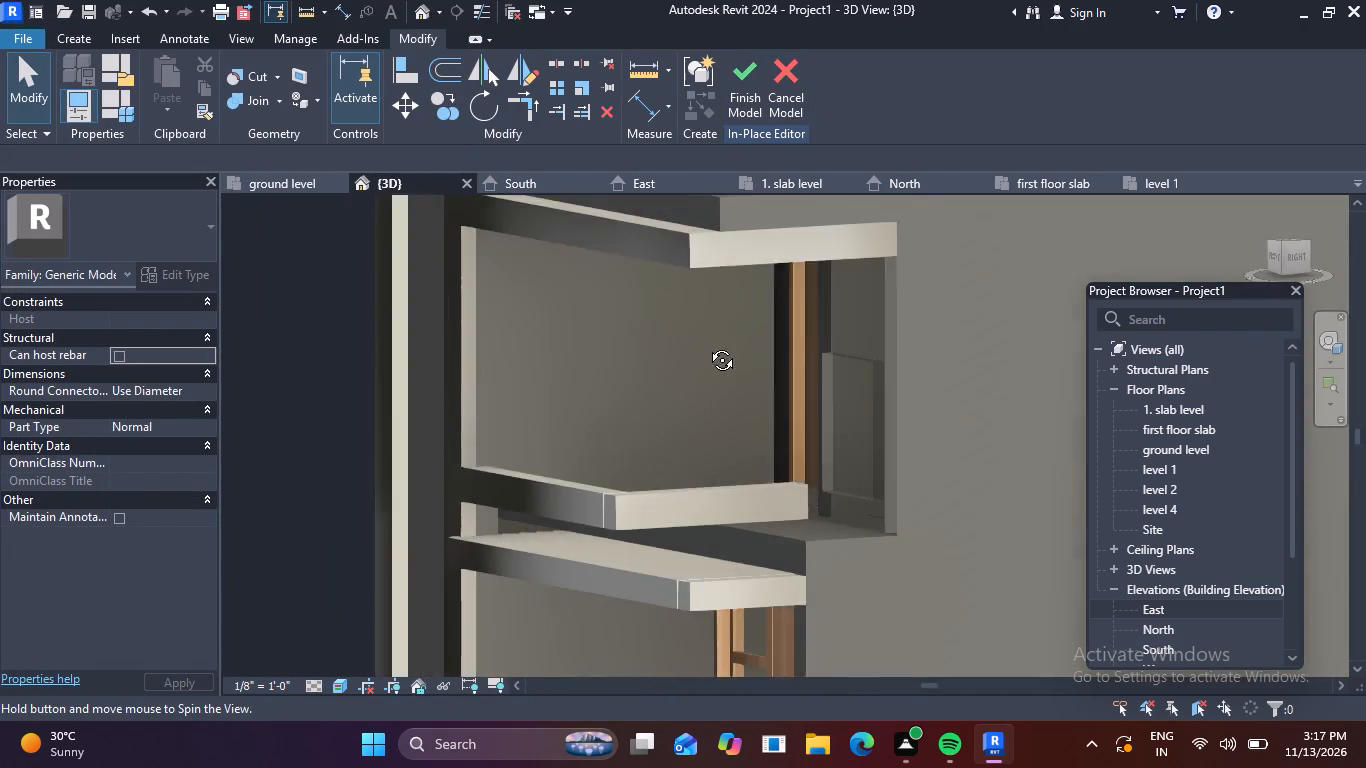
pyautogui.keyDown('shift'); pyautogui.moveTo(707, 345); pyautogui.dragTo(855, 338, button='middle'); pyautogui.keyUp('shift')
pyautogui.scroll(4, 845, 391)
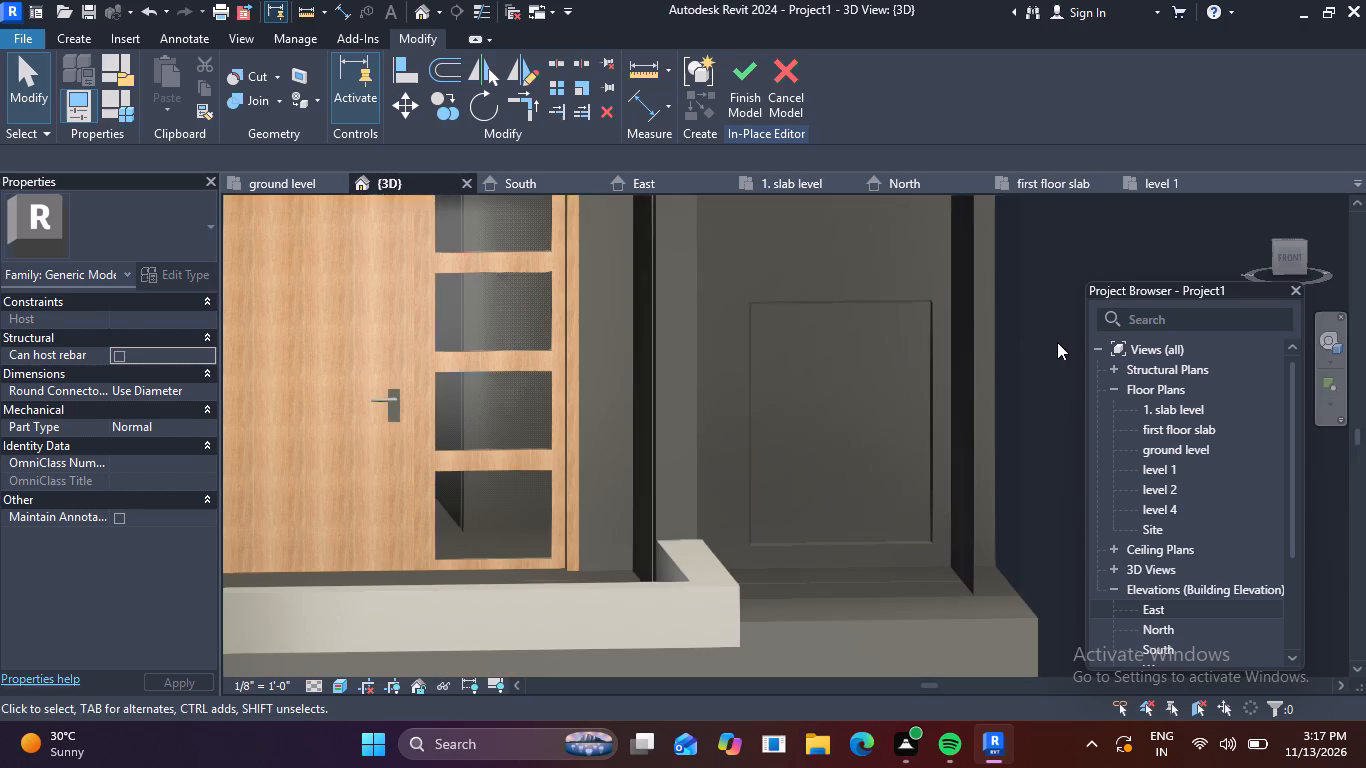
pyautogui.keyDown('shift'); pyautogui.moveTo(1051, 347); pyautogui.dragTo(964, 303, button='middle'); pyautogui.keyUp('shift')
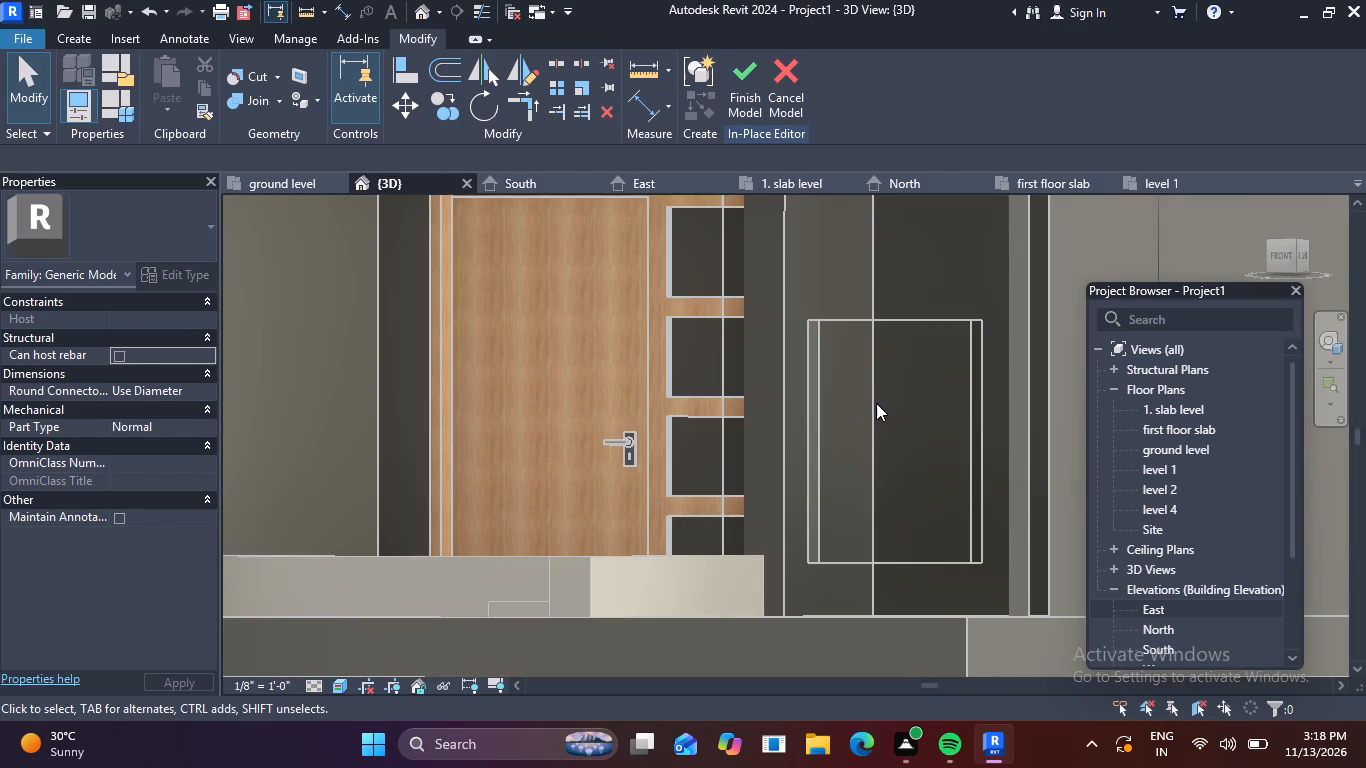
pyautogui.scroll(1, 876, 403)
pyautogui.hotkey('ctrl', 'z')
pyautogui.hotkey('ctrl', 'z')
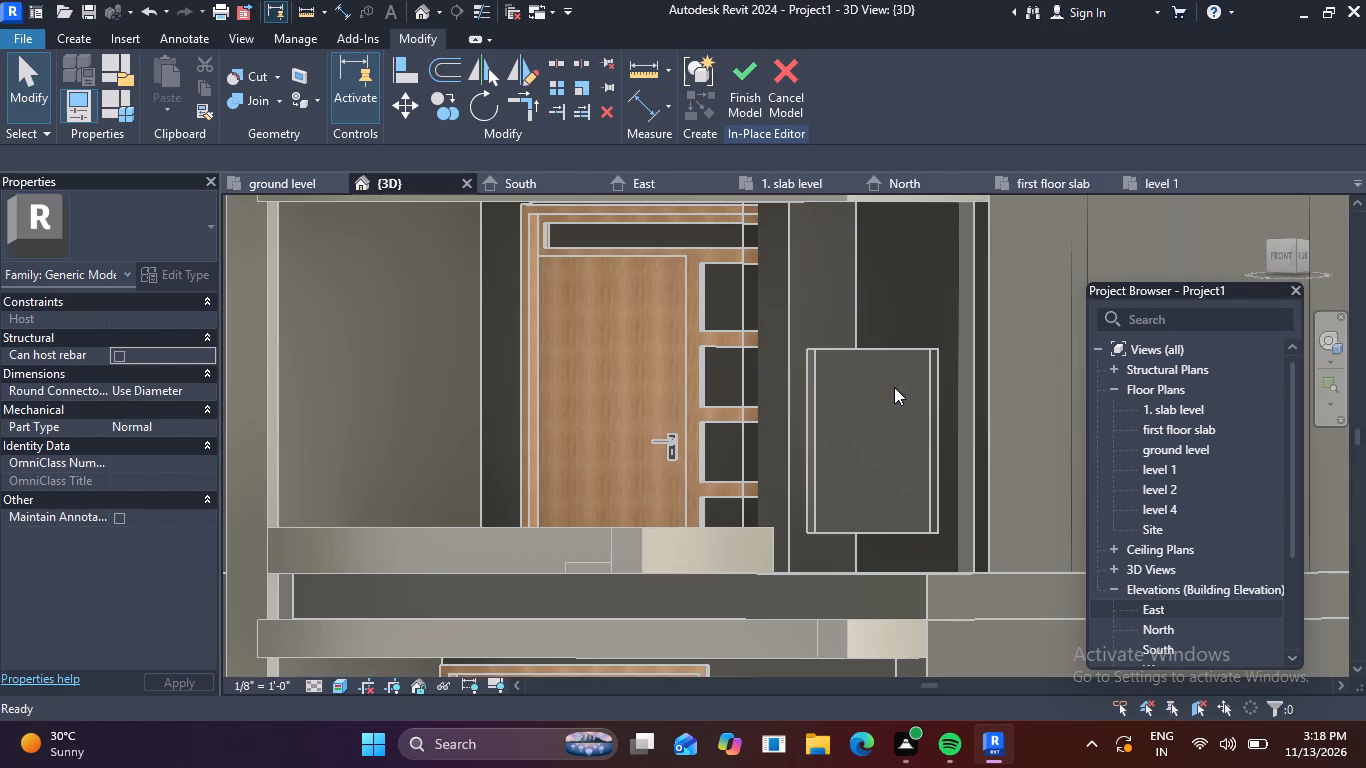
pyautogui.hotkey('ctrl', 'z')
pyautogui.hotkey('ctrl', 'z')
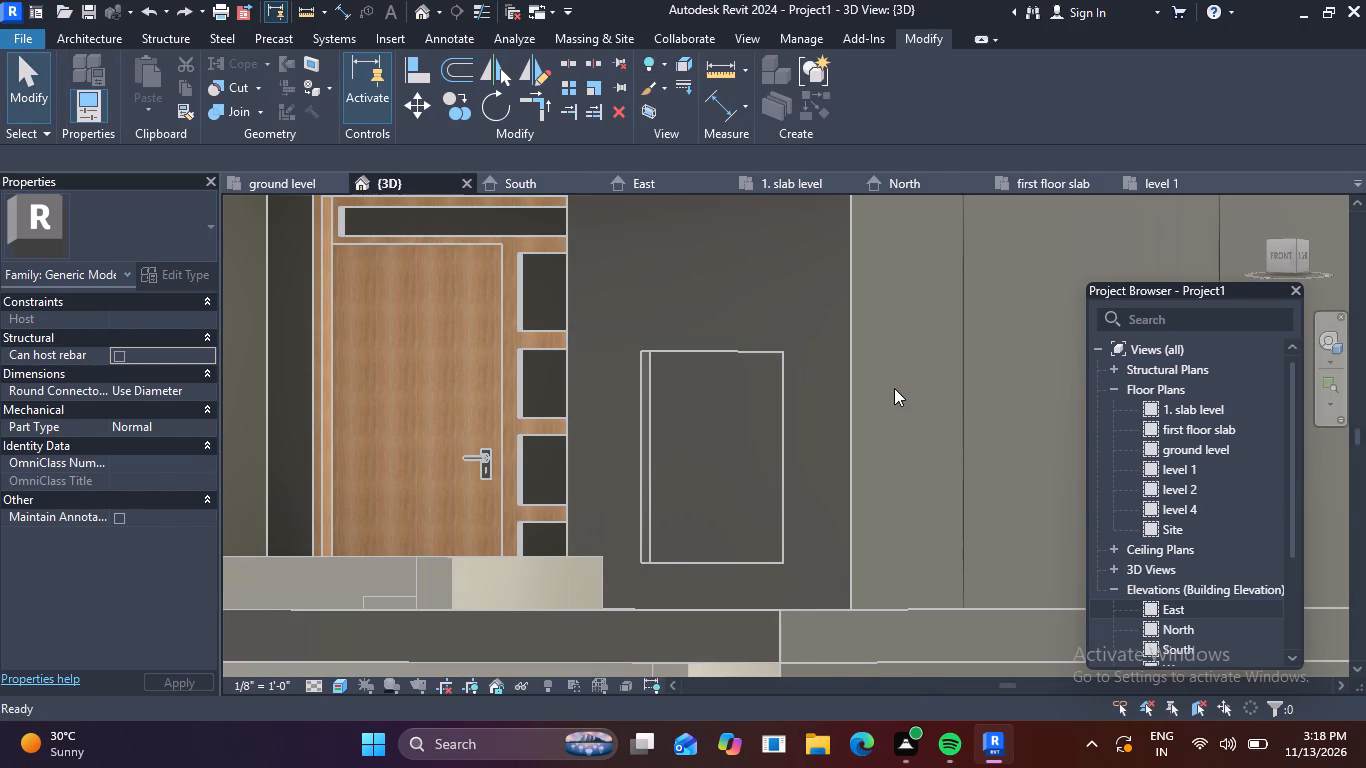
pyautogui.hotkey('ctrl', 'z')
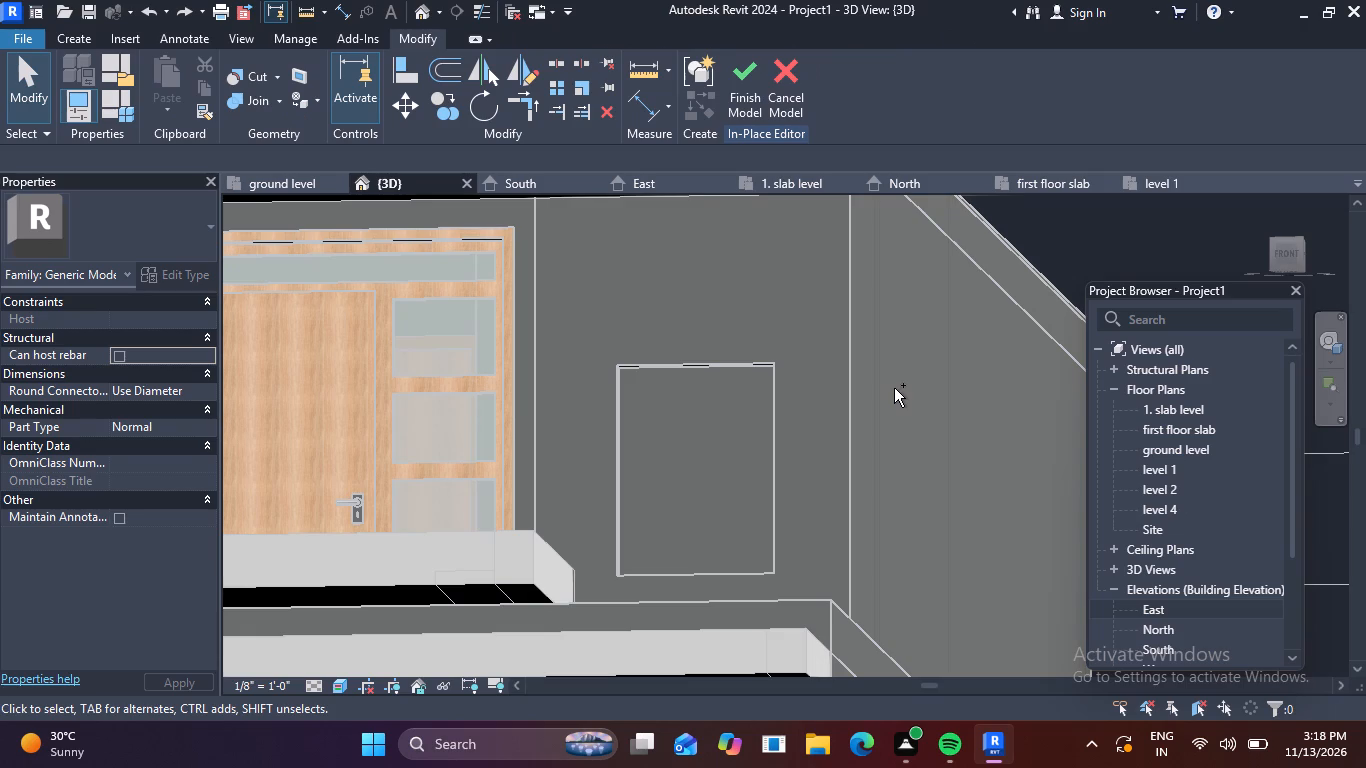
pyautogui.hotkey('ctrl', 'z')
pyautogui.hotkey('ctrl', 'z')
pyautogui.hotkey('ctrl', 'z')
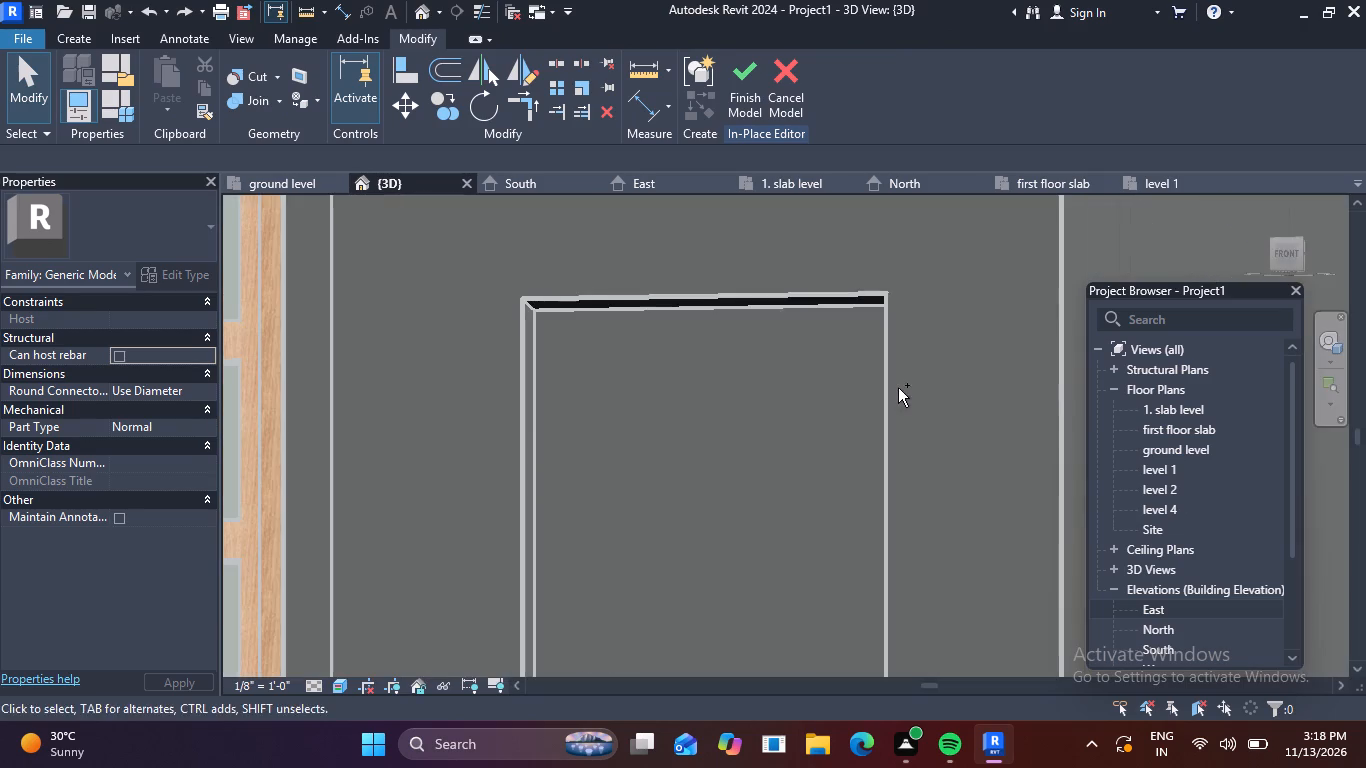
pyautogui.hotkey('ctrl', 'z')
pyautogui.hotkey('ctrl', 'z')
pyautogui.hotkey('ctrl', 'z')
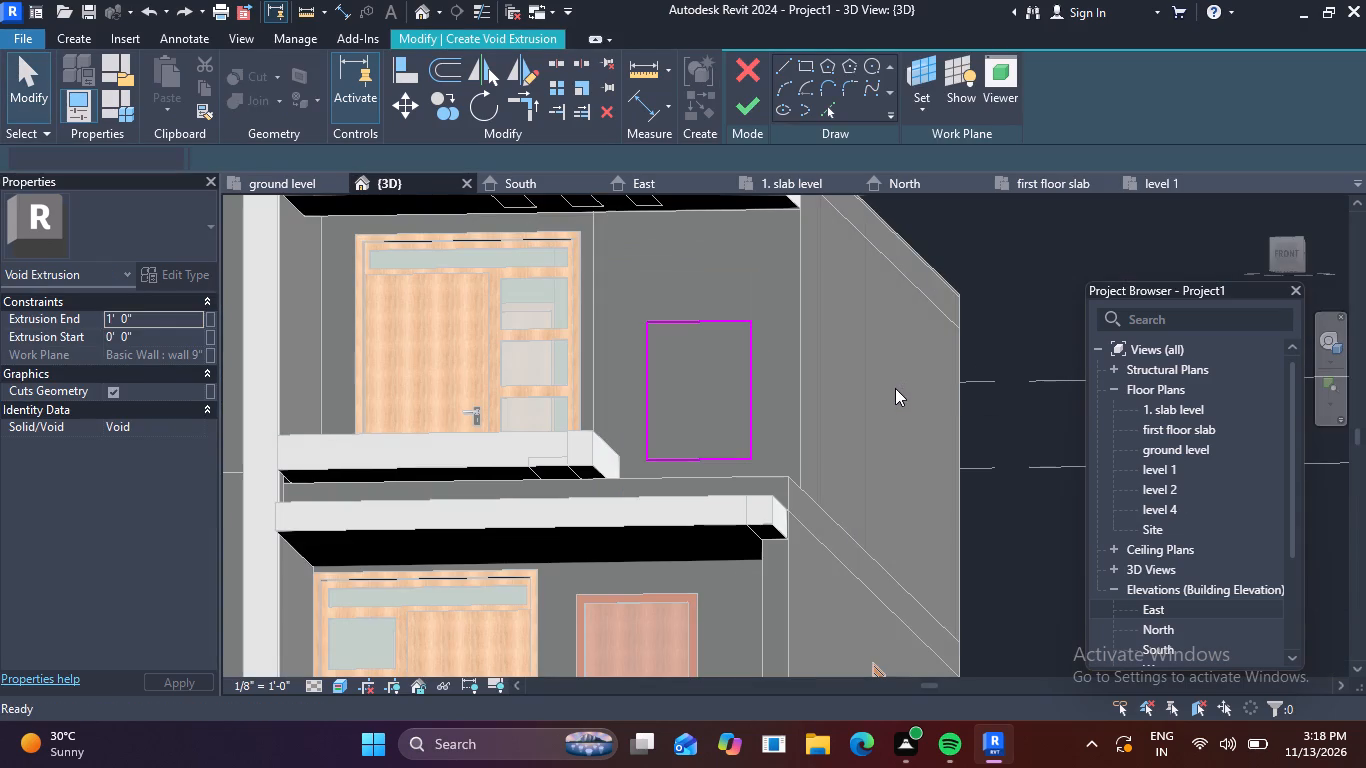
pyautogui.hotkey('ctrl', 'z')
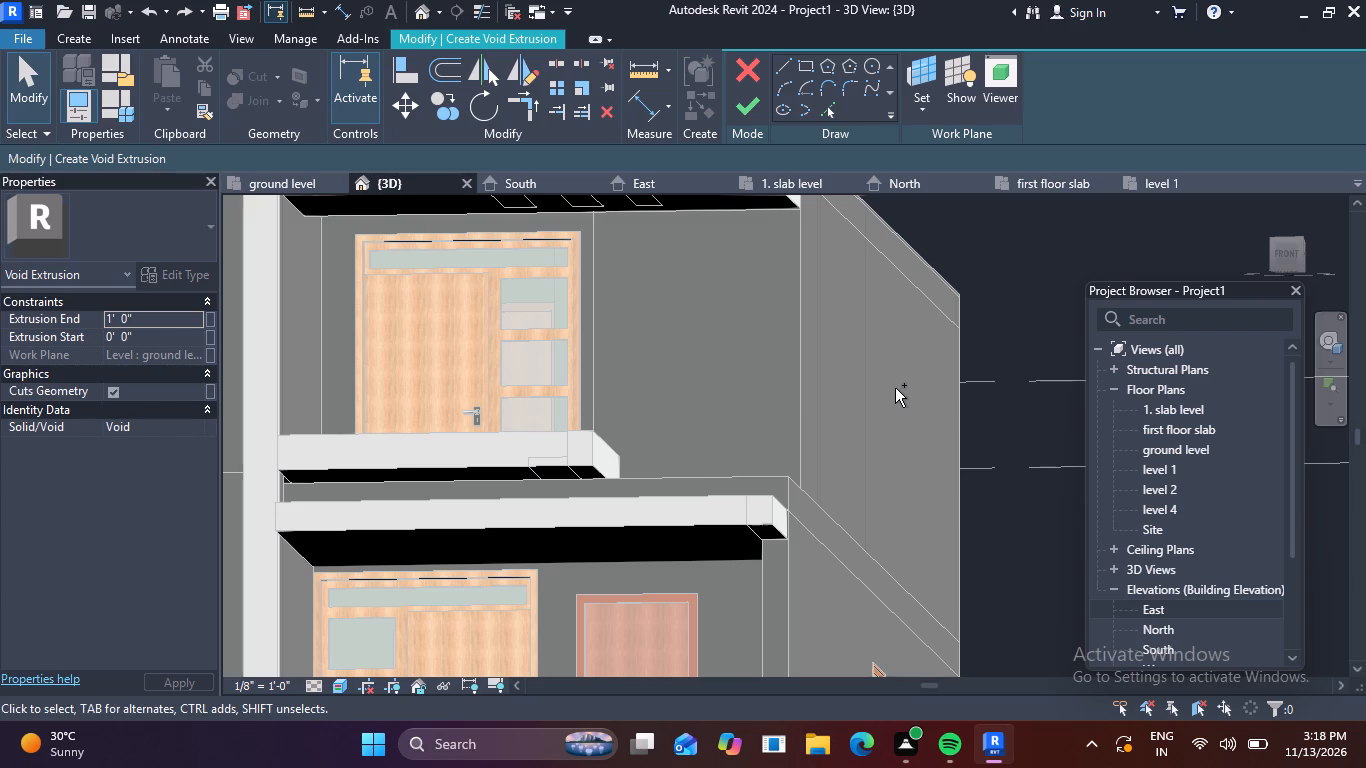
# Undo the remaining void extrusion and the in-place generic model session for the recess.
pyautogui.hotkey('ctrl', 'z')
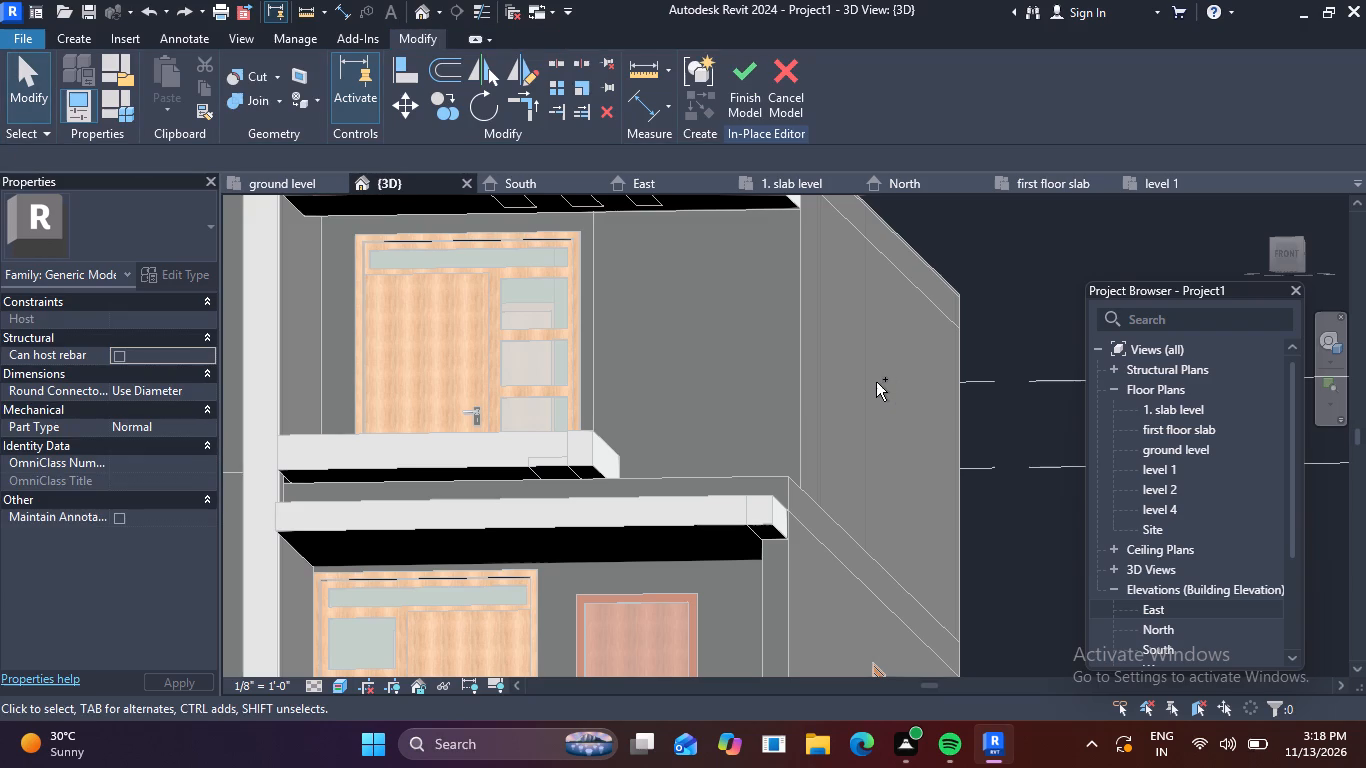
pyautogui.hotkey('ctrl', 'z')
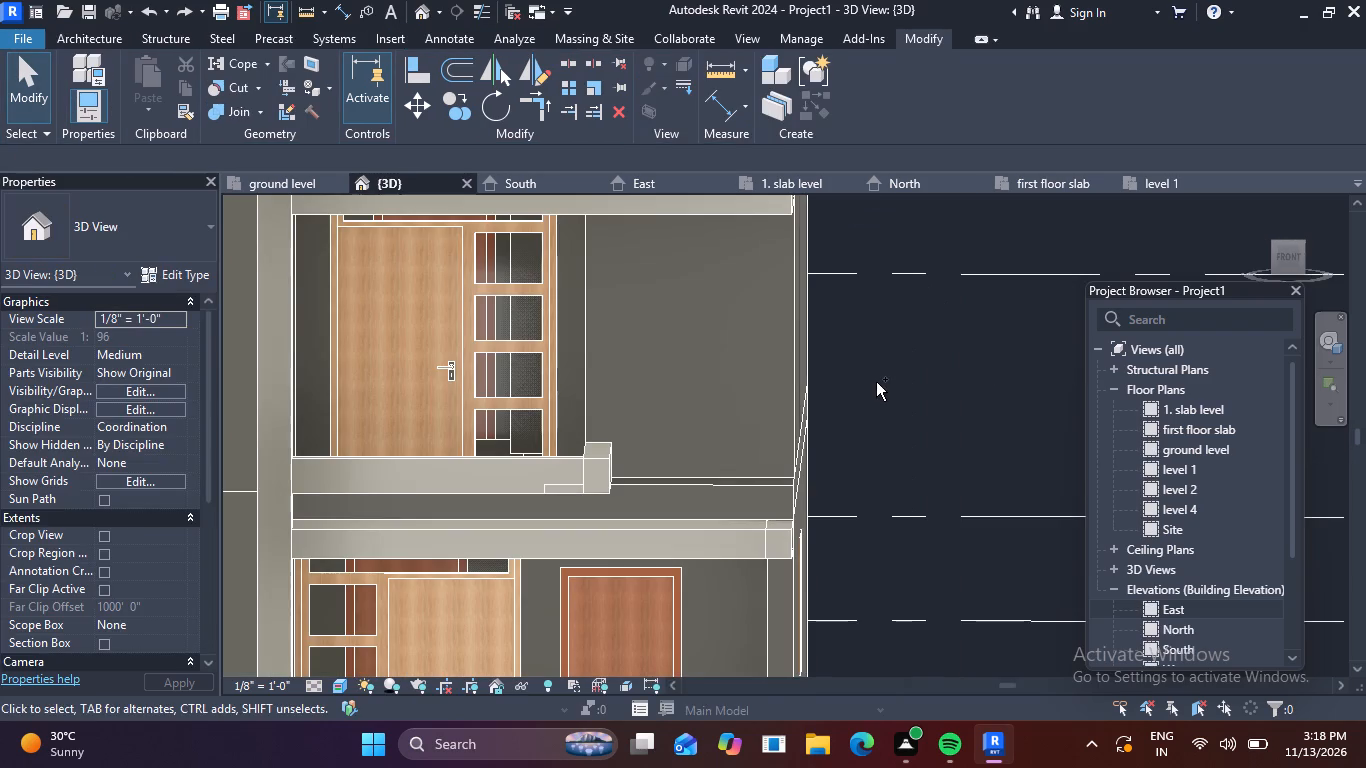
pyautogui.scroll(-3, 756, 358)
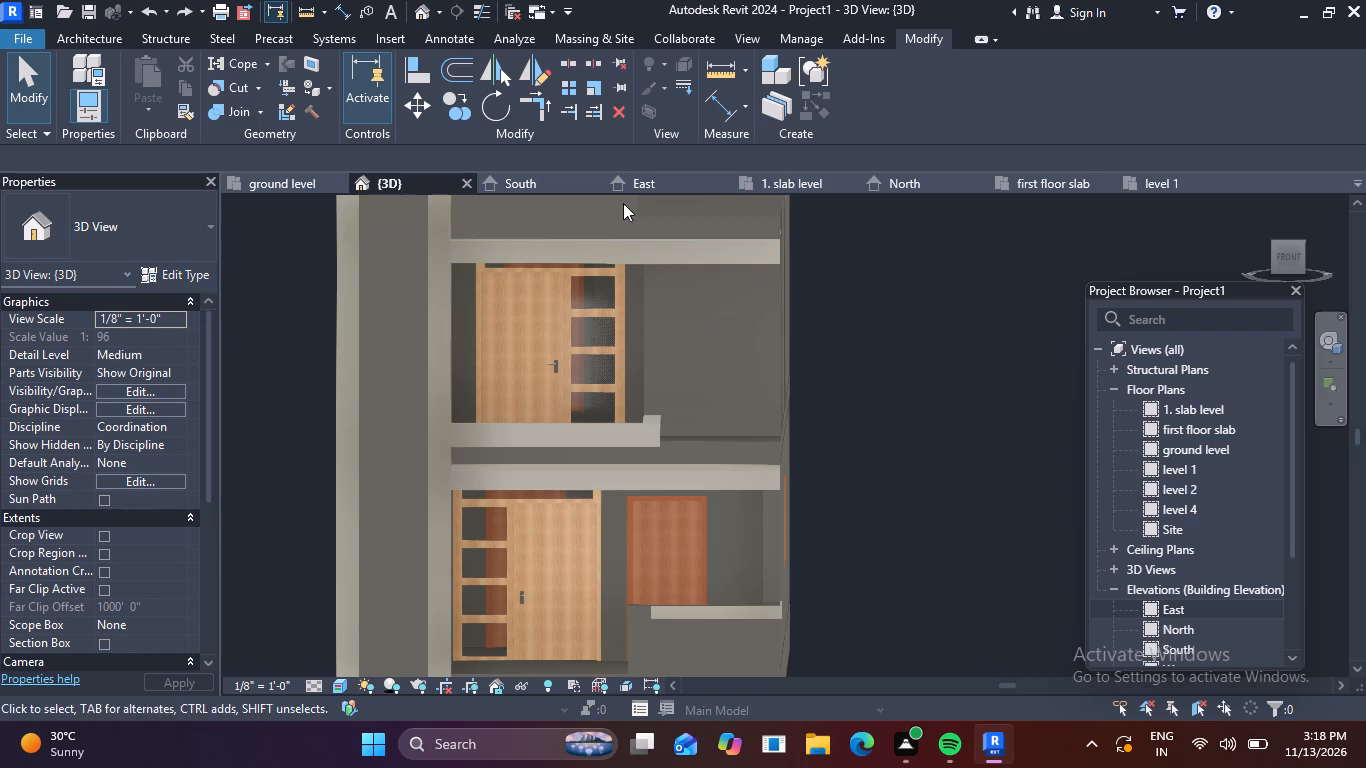
pyautogui.scroll(-2, 731, 377)
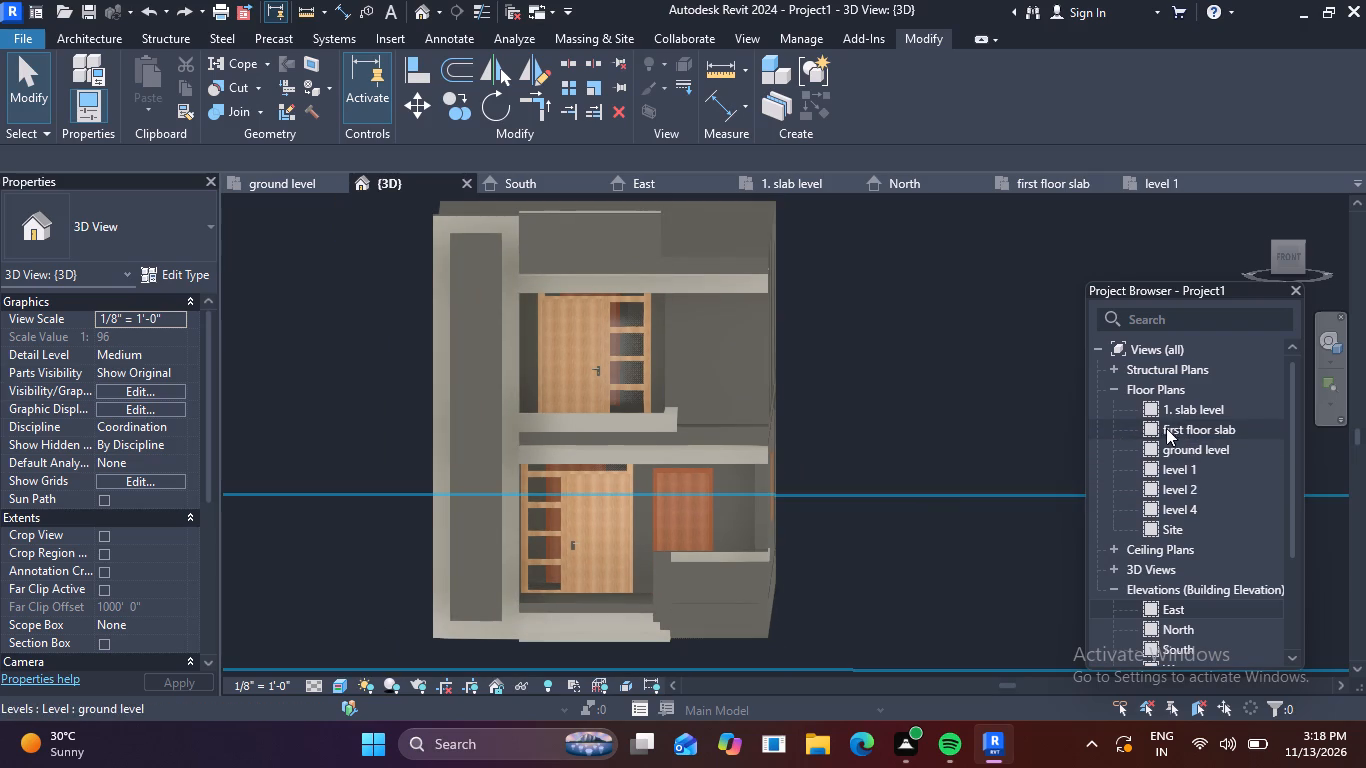
# Examine the house and its levels in the North, East, West and South elevations.
pyautogui.doubleClick(1152, 619)
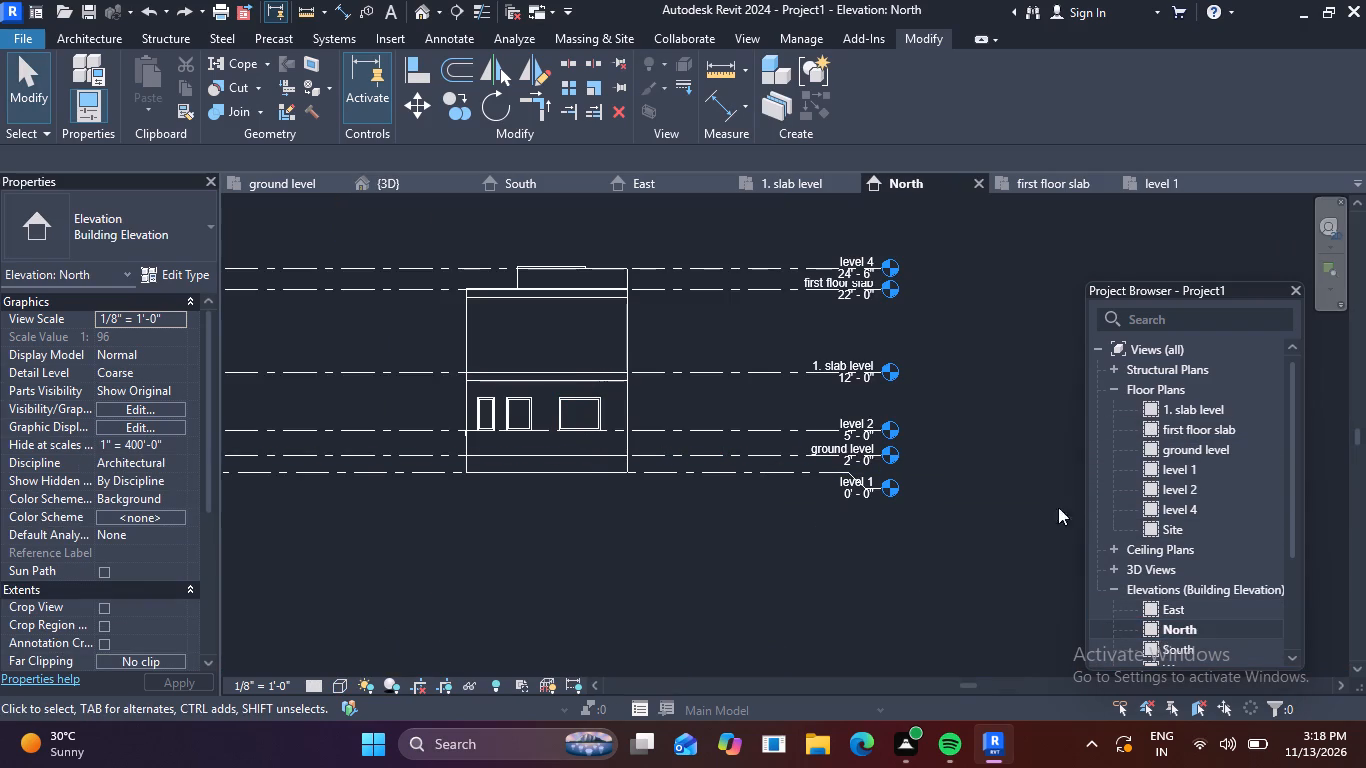
pyautogui.doubleClick(1152, 610)
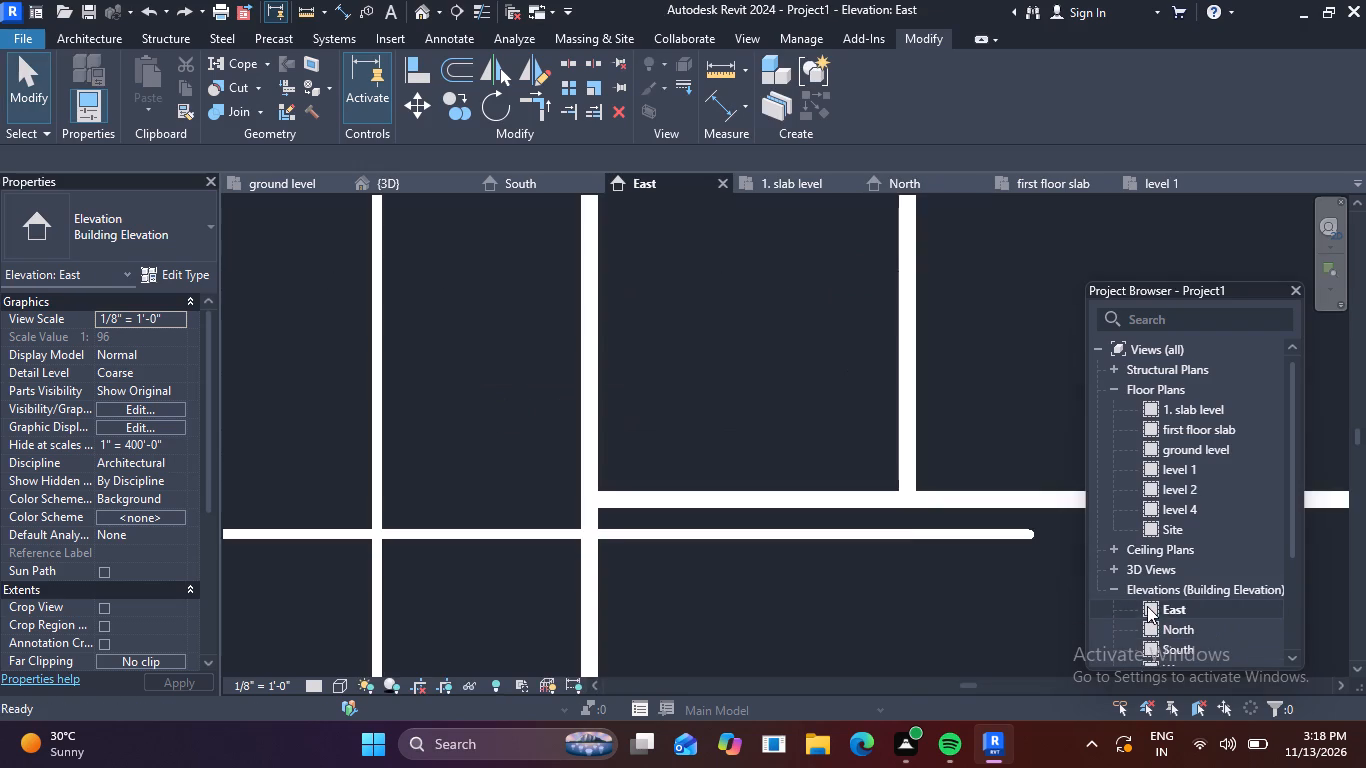
pyautogui.scroll(-20, 839, 508)
pyautogui.scroll(-1, 858, 541)
pyautogui.moveTo(858, 541); pyautogui.dragTo(775, 492, button='middle')
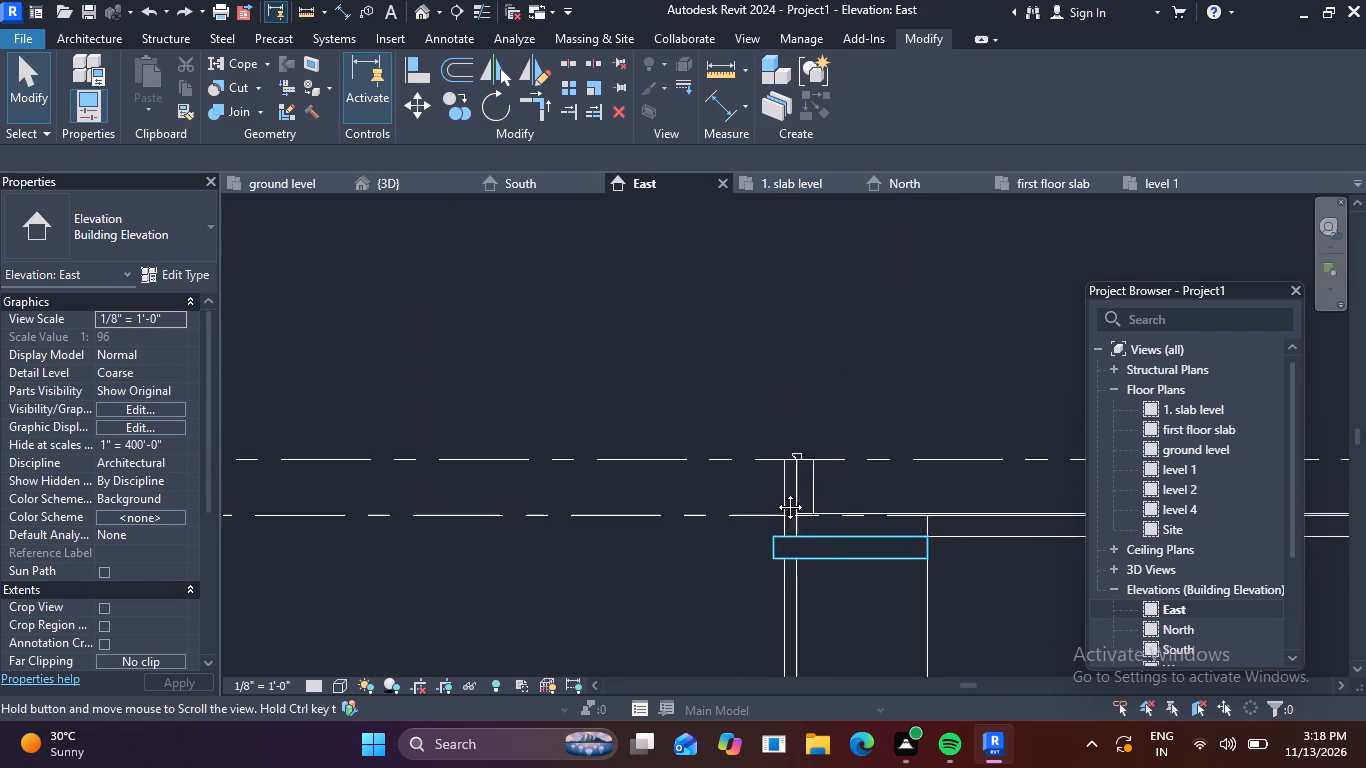
pyautogui.moveTo(775, 492); pyautogui.dragTo(605, 366, button='middle')
pyautogui.scroll(-6, 616, 400)
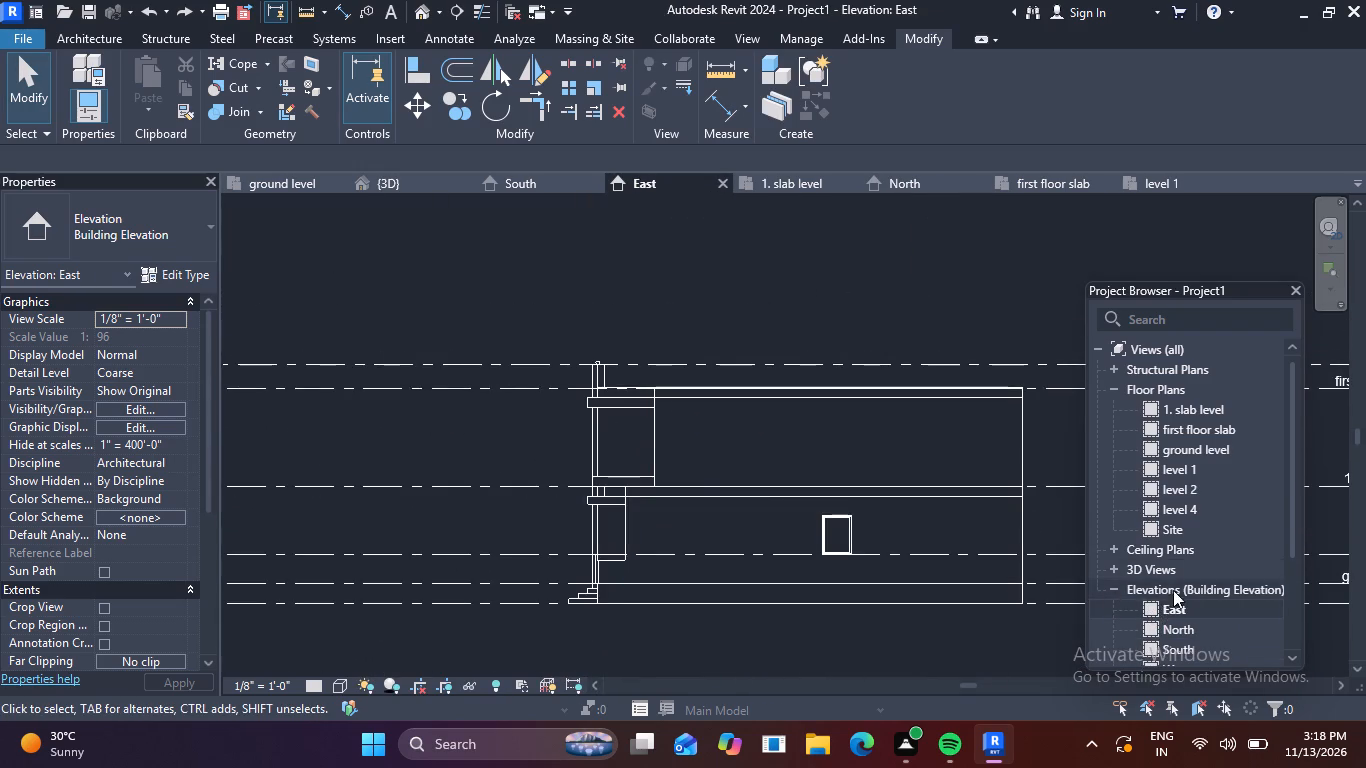
pyautogui.scroll(-1, 1176, 588)
pyautogui.doubleClick(1154, 571)
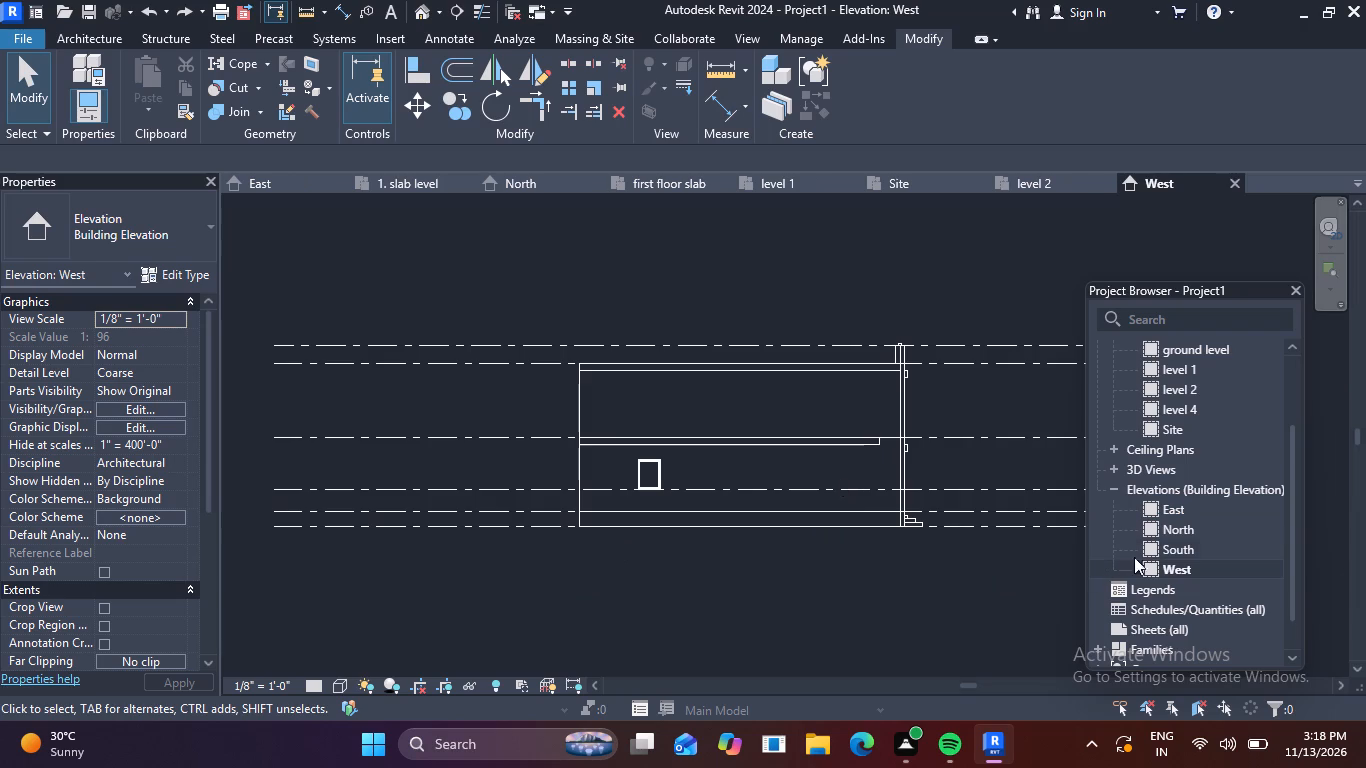
pyautogui.tripleClick(1145, 551)
pyautogui.scroll(5, 592, 457)
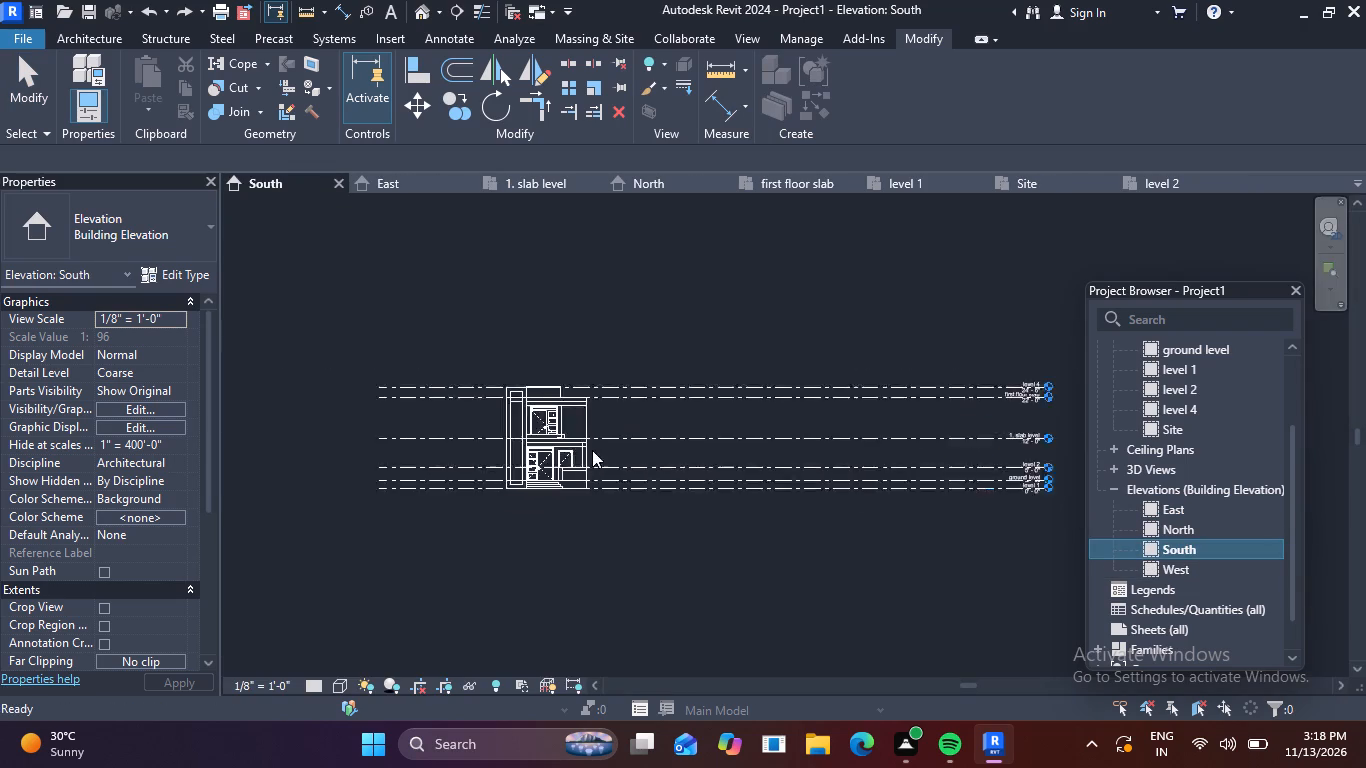
pyautogui.scroll(7, 592, 450)
pyautogui.moveTo(692, 400); pyautogui.dragTo(705, 441, button='middle')
pyautogui.scroll(-4, 729, 429)
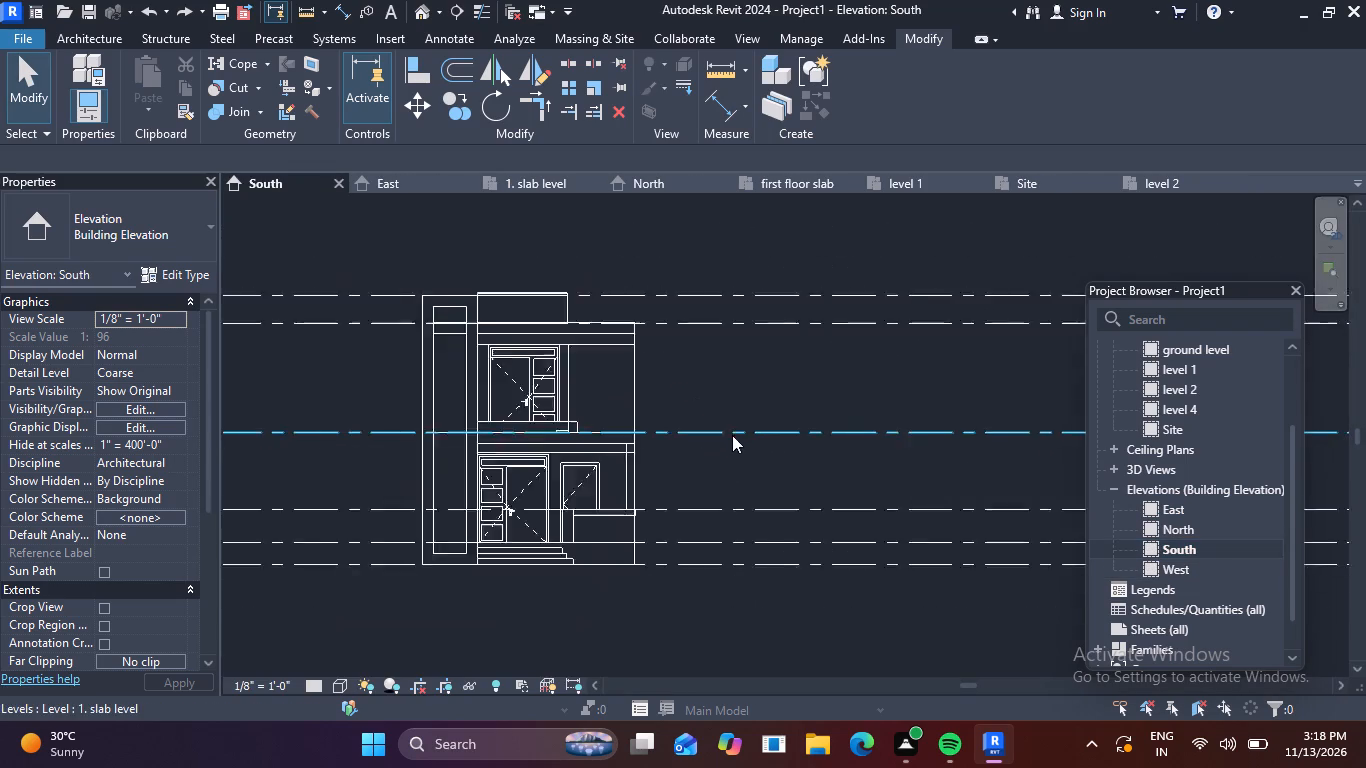
pyautogui.scroll(-1, 810, 442)
pyautogui.moveTo(799, 447); pyautogui.dragTo(300, 447, button='middle')
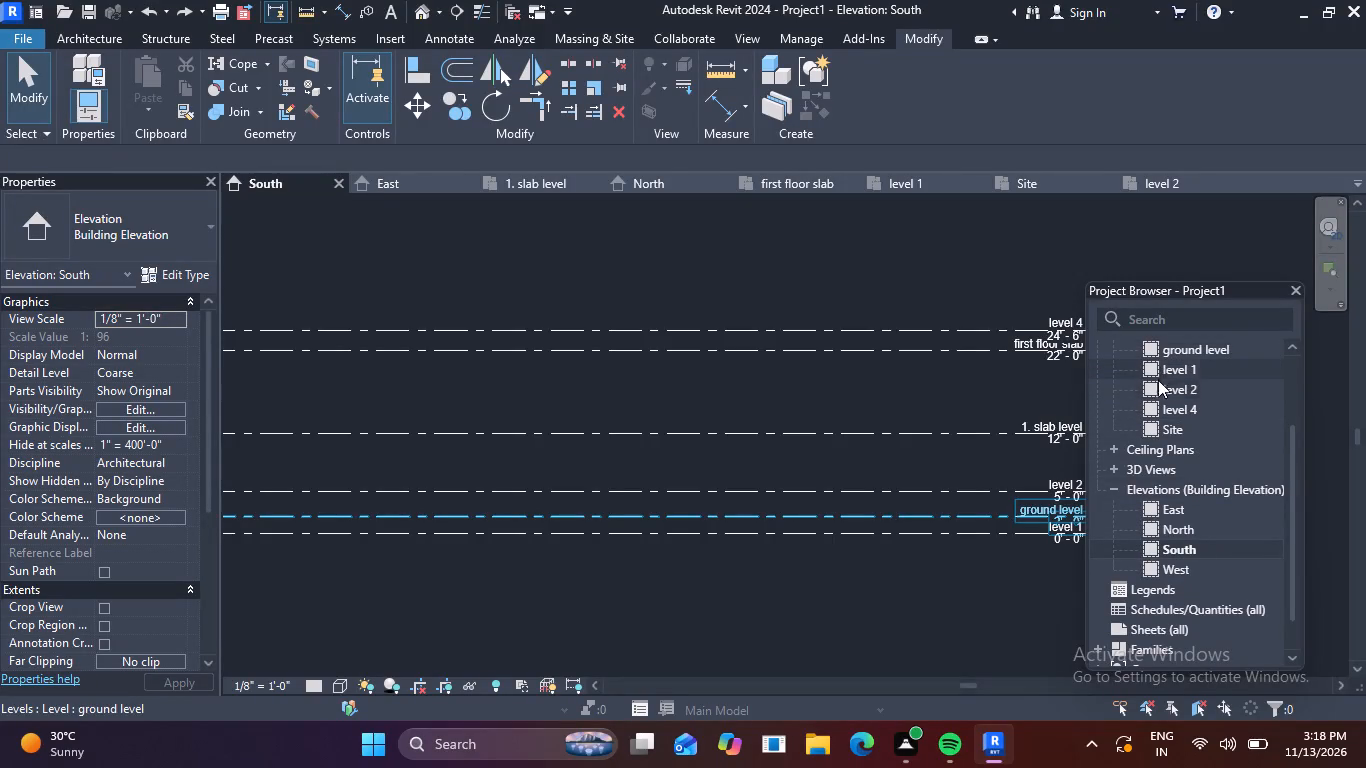
pyautogui.scroll(2, 1151, 393)
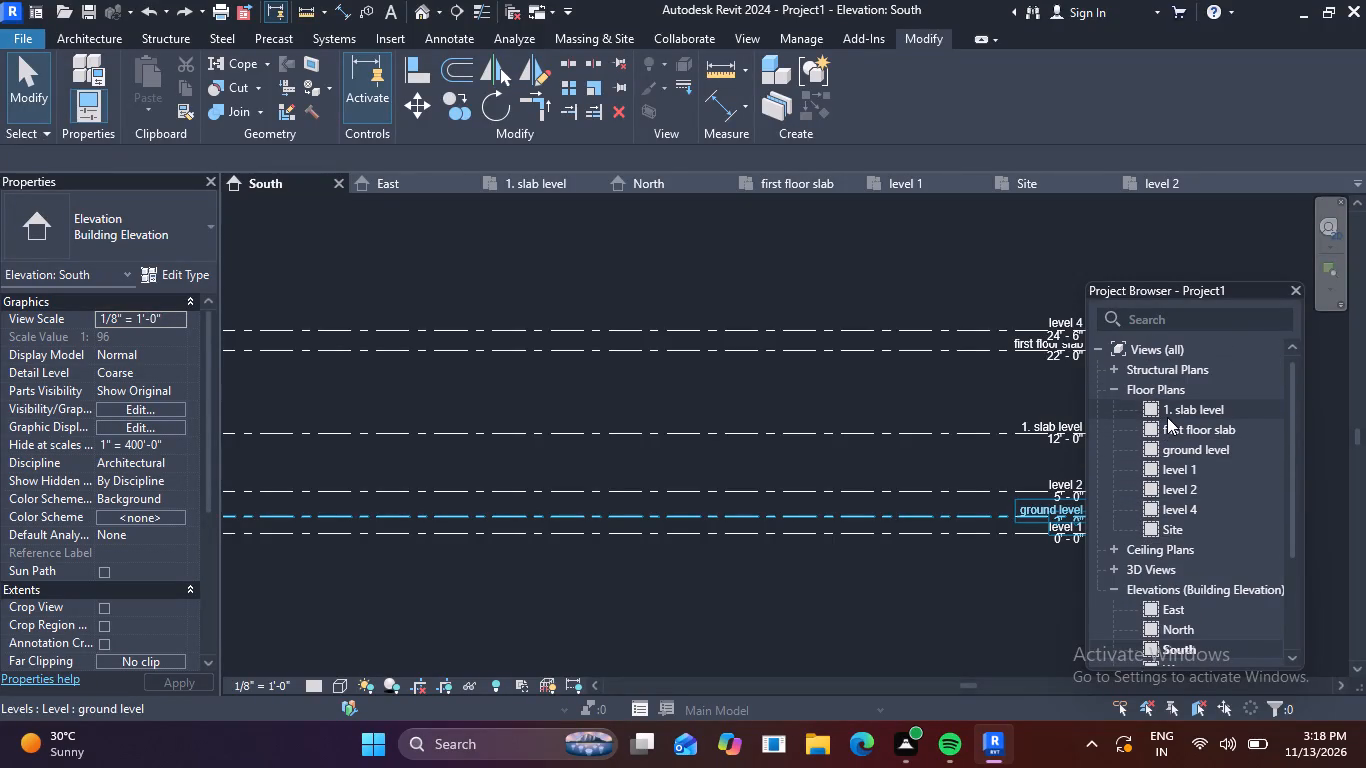
# Examine the front part of the house in the 1. slab level and first floor slab plans.
pyautogui.doubleClick(1152, 405)
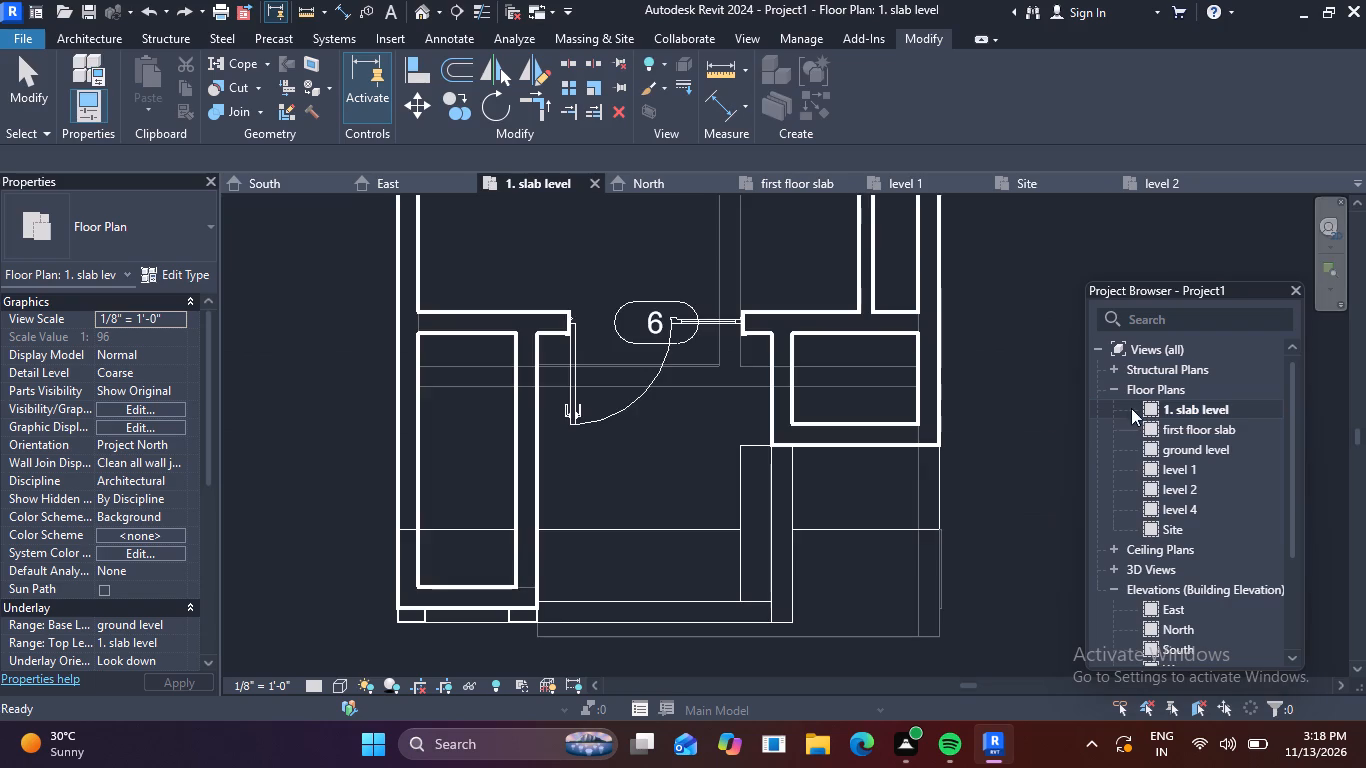
pyautogui.scroll(-4, 940, 466)
pyautogui.moveTo(933, 532); pyautogui.dragTo(850, 512, button='middle')
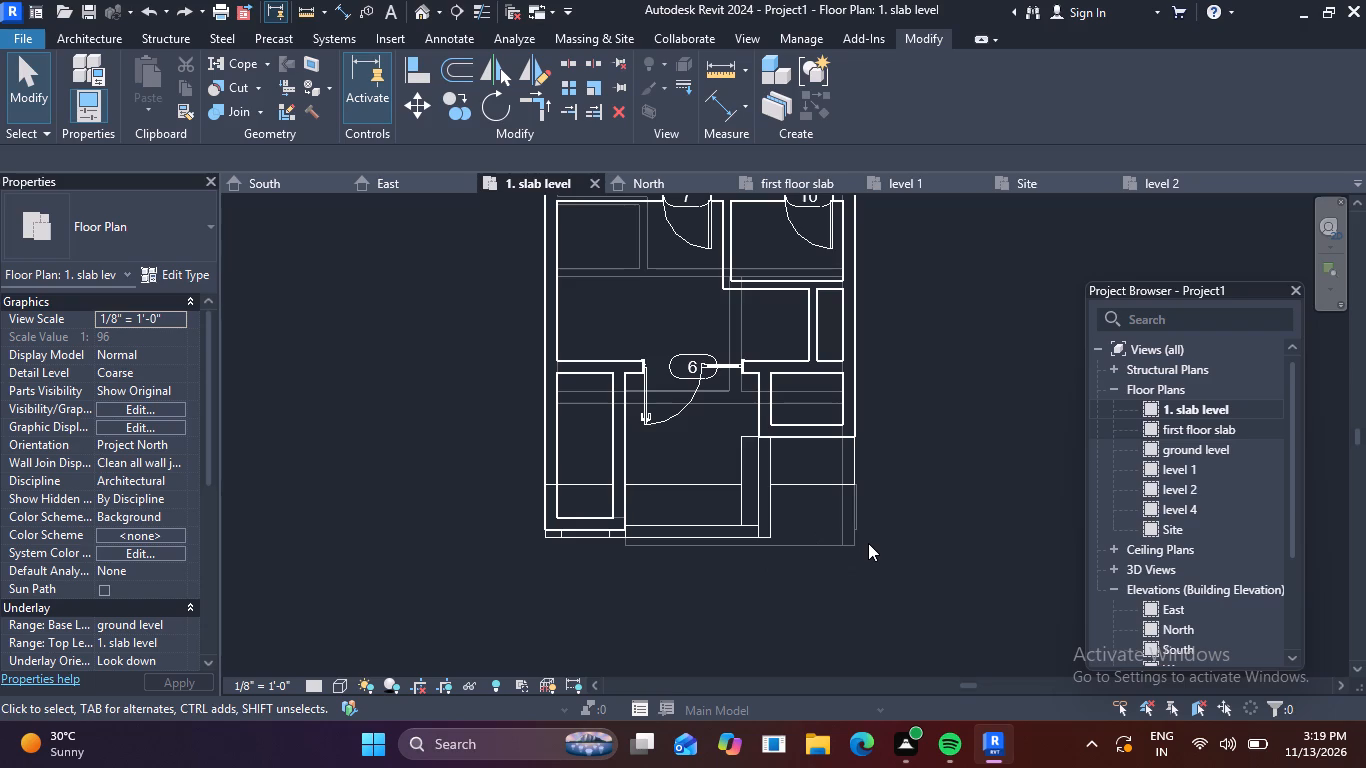
pyautogui.doubleClick(1153, 635)
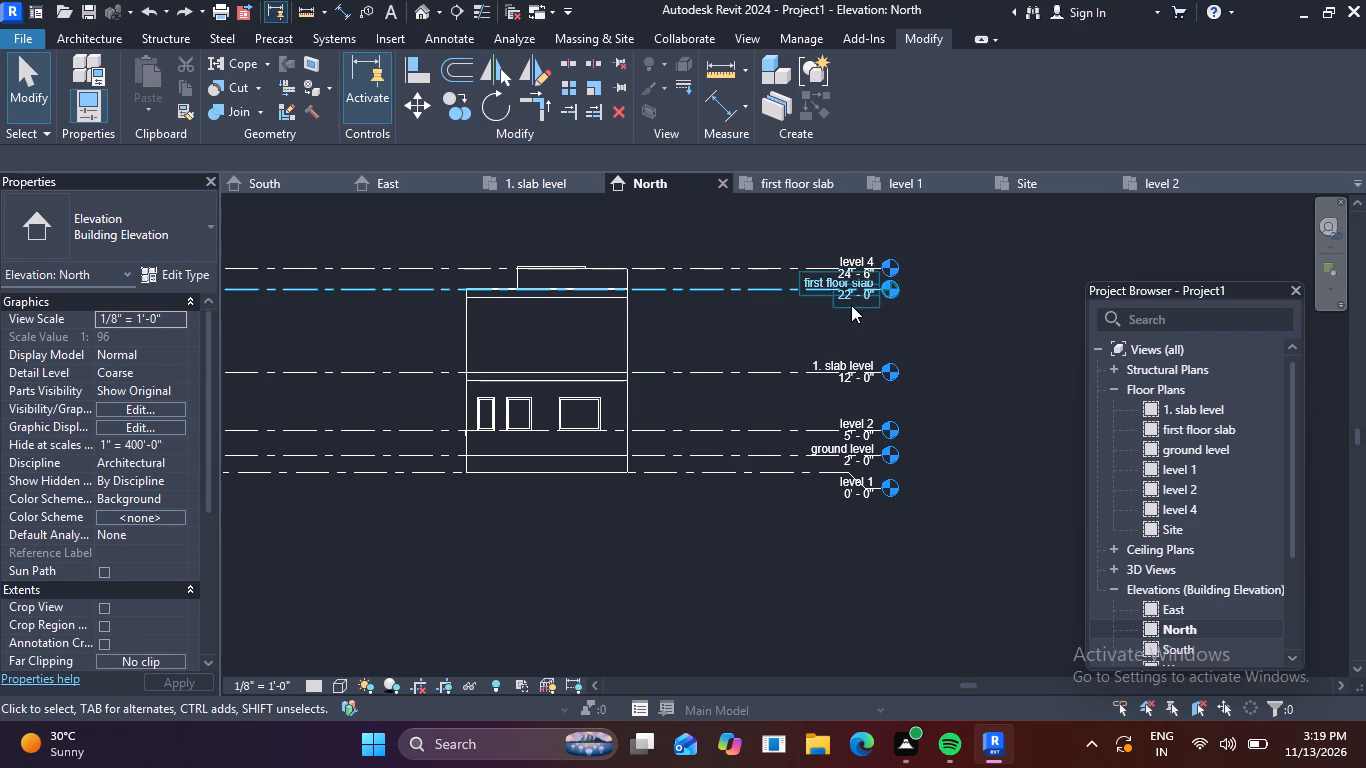
pyautogui.doubleClick(1153, 431)
pyautogui.scroll(-4, 914, 419)
pyautogui.moveTo(877, 449); pyautogui.dragTo(739, 560, button='middle')
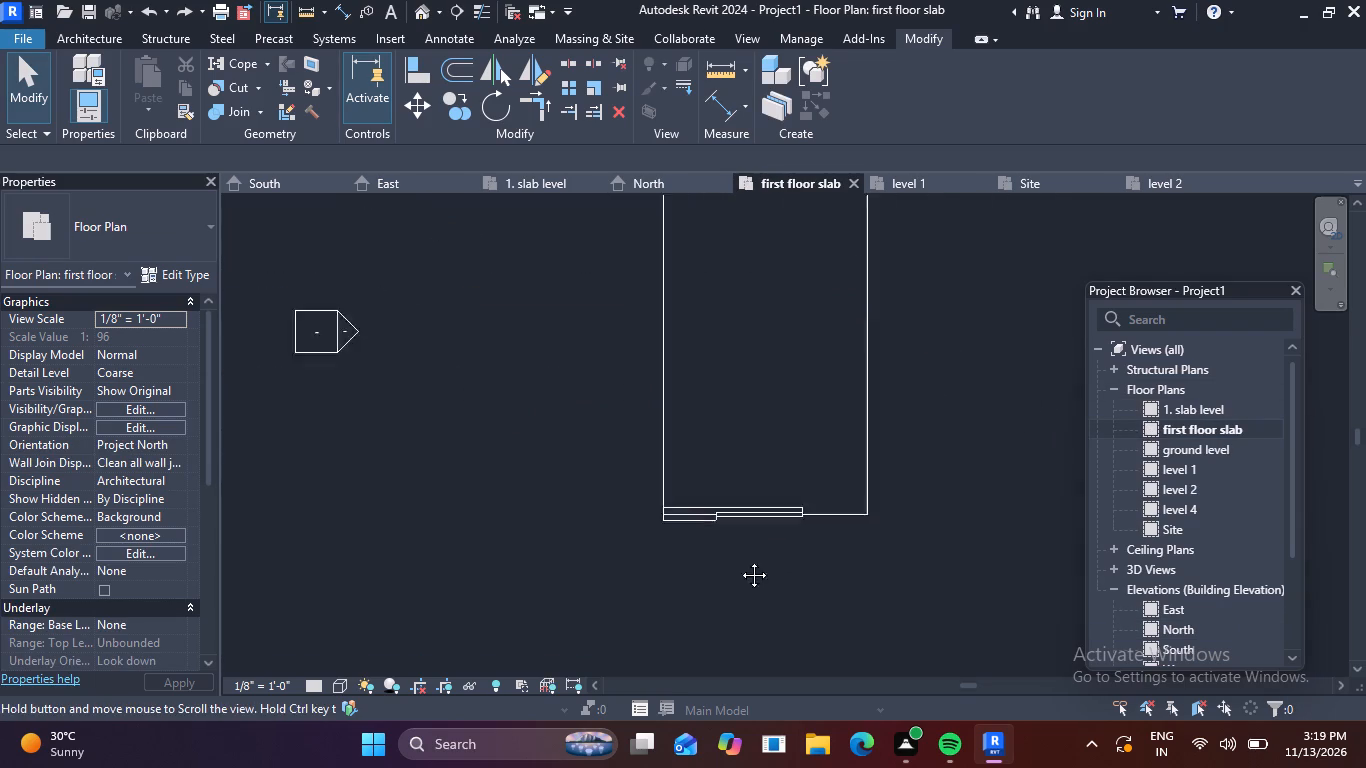
pyautogui.moveTo(739, 560); pyautogui.dragTo(721, 607, button='middle')
pyautogui.scroll(-3, 729, 595)
pyautogui.scroll(6, 700, 598)
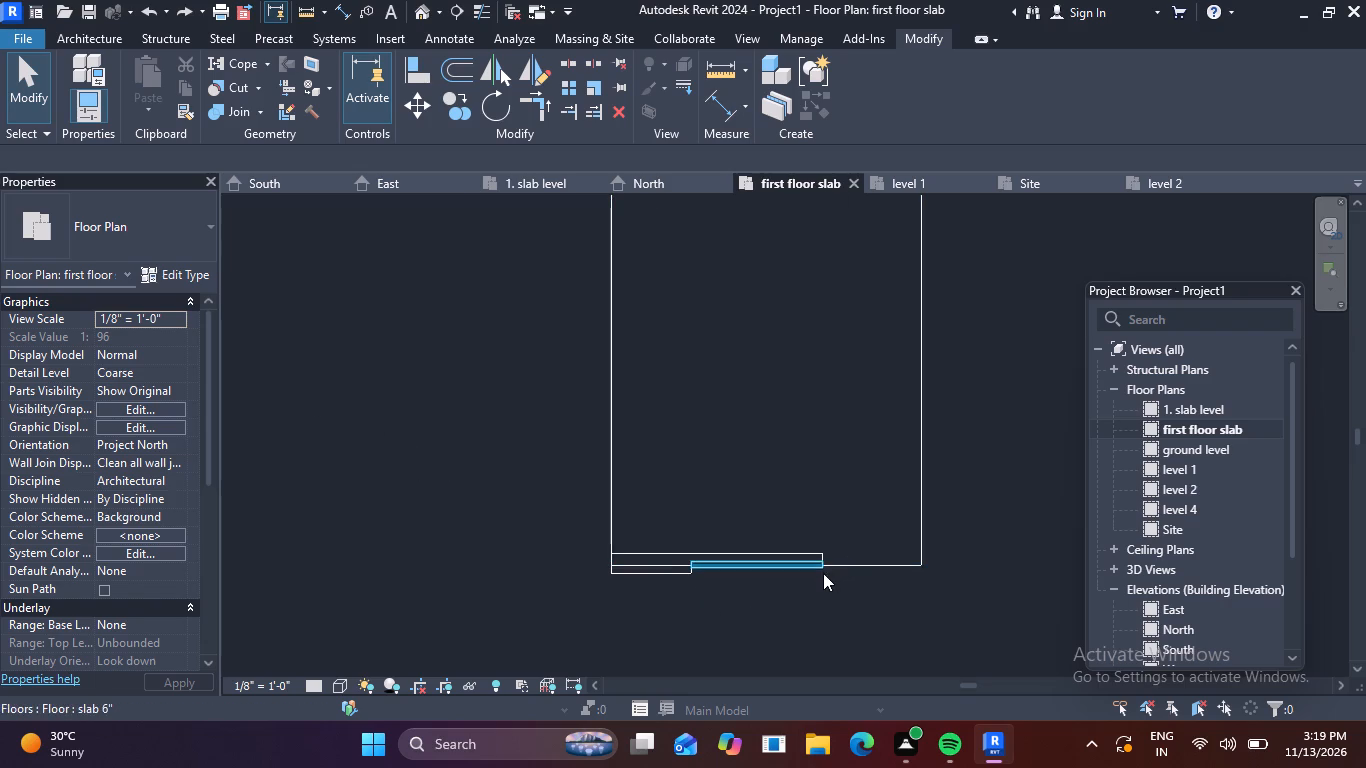
pyautogui.scroll(7, 823, 573)
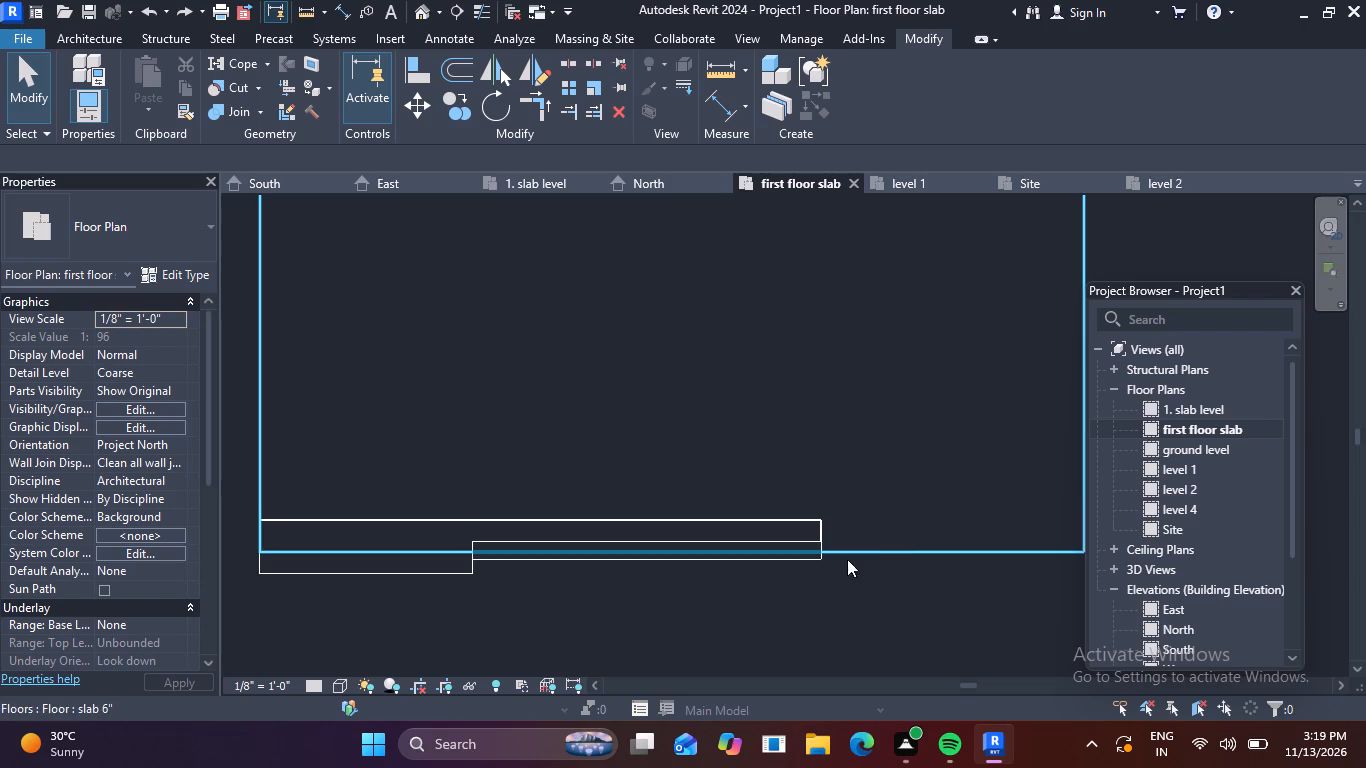
# Select the slab 6" roof floor and check its position in the East, North and South elevations.
pyautogui.click(925, 551)
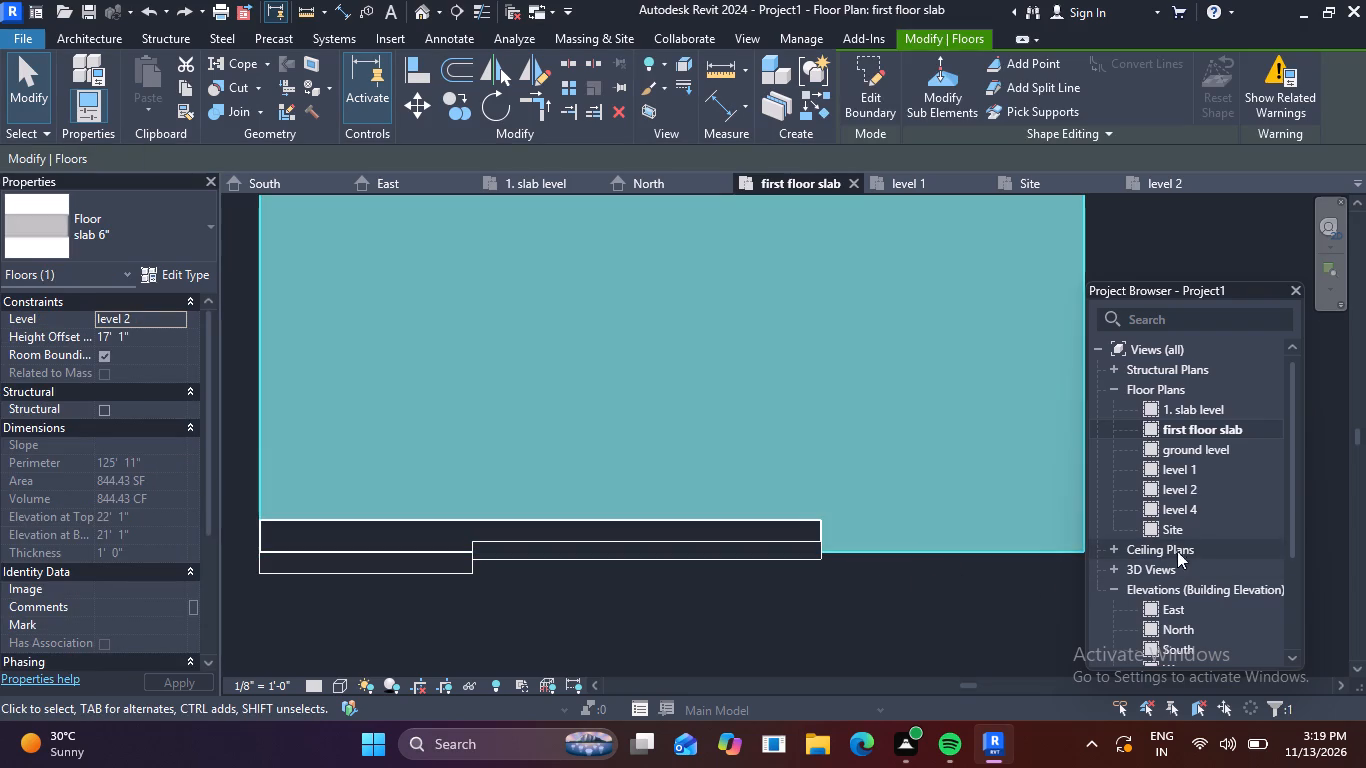
pyautogui.doubleClick(1149, 601)
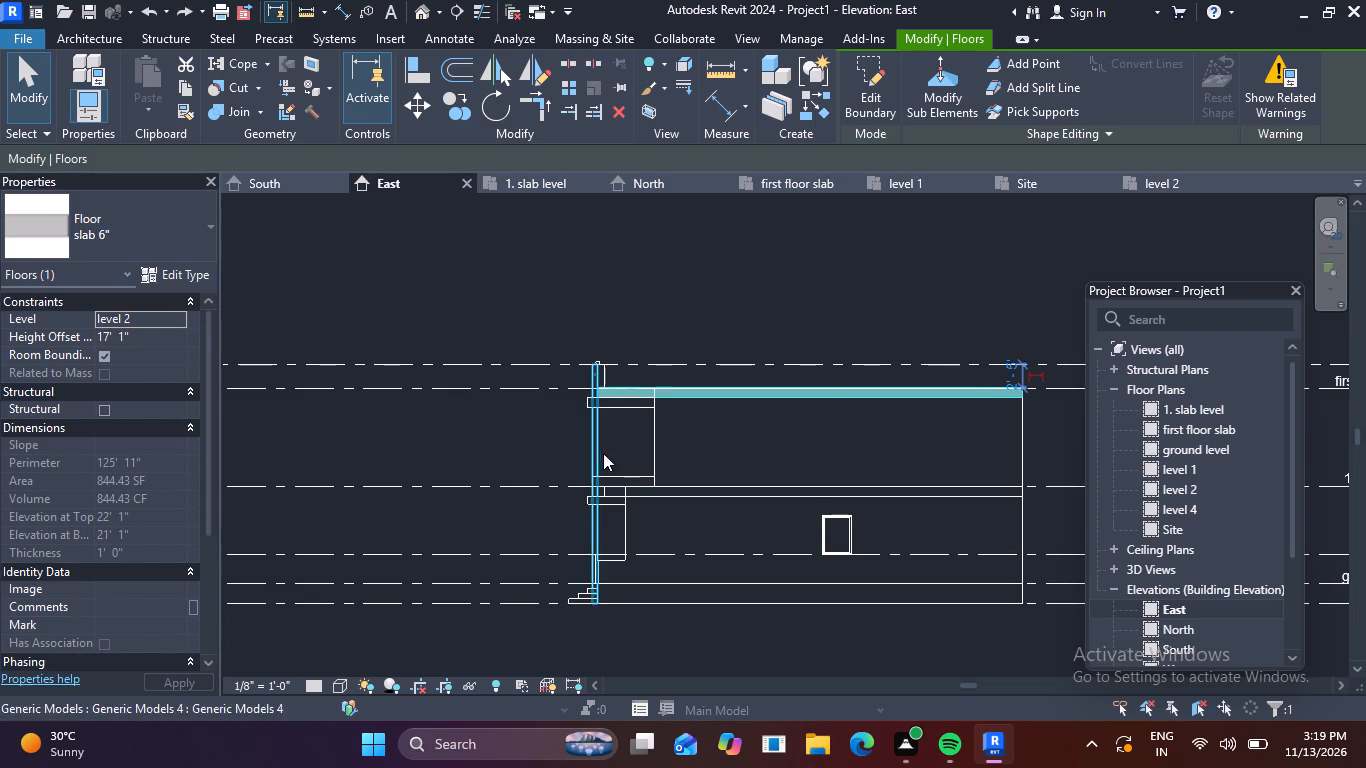
pyautogui.doubleClick(1150, 625)
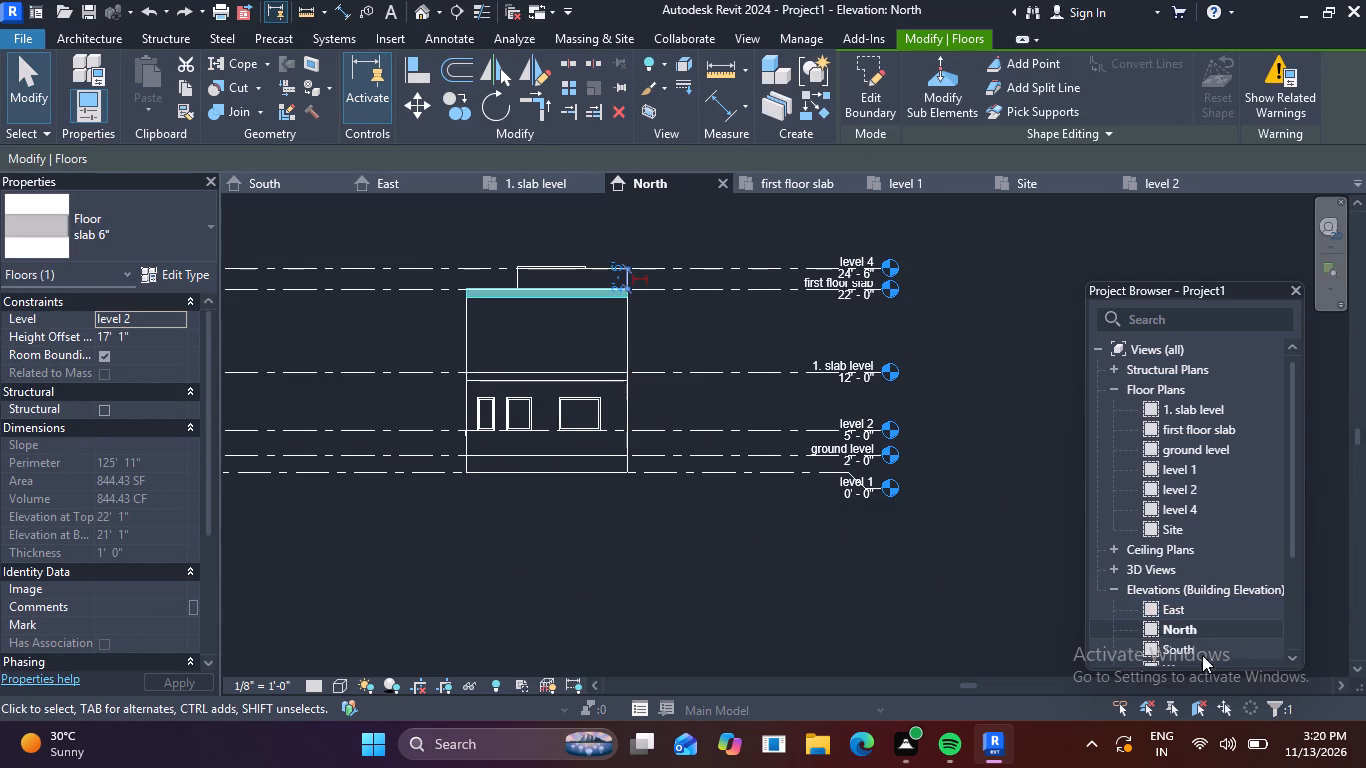
pyautogui.doubleClick(1165, 646)
pyautogui.scroll(-5, 821, 544)
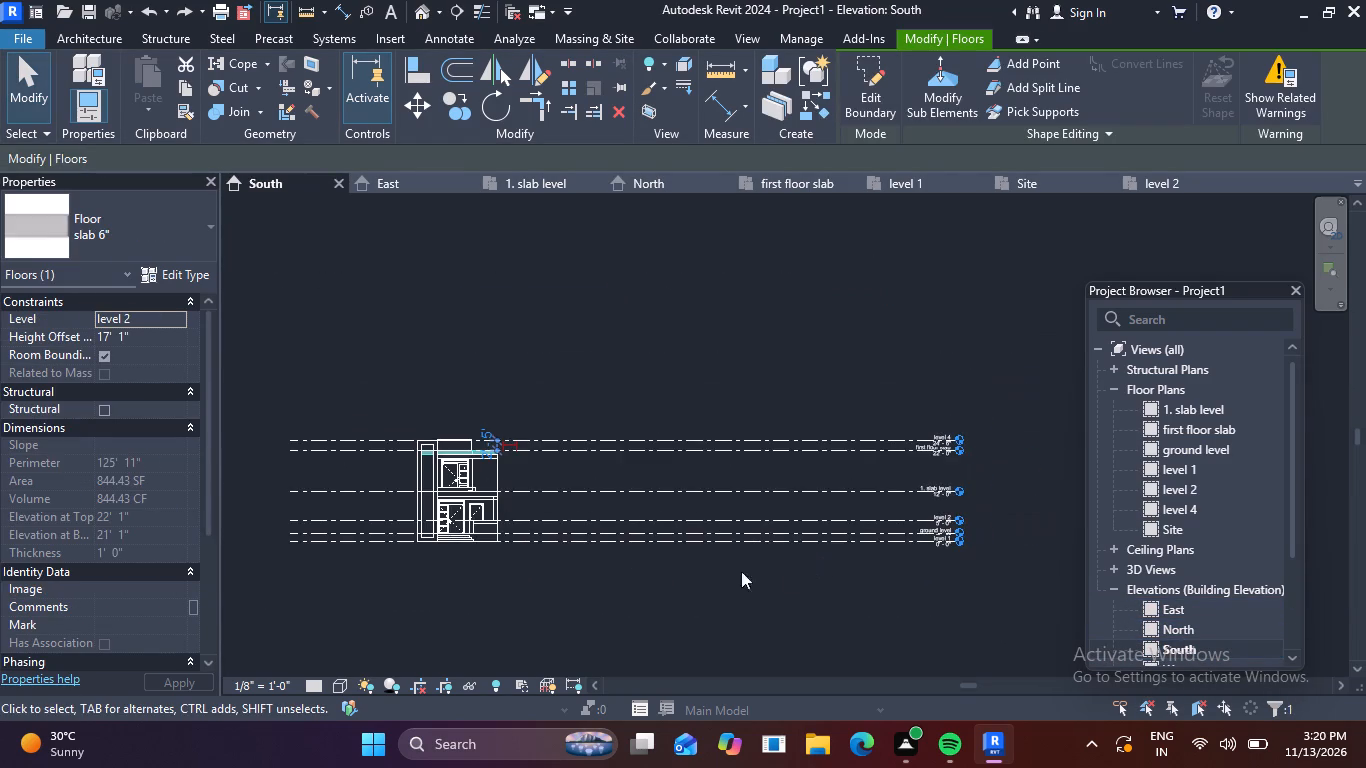
pyautogui.scroll(7, 468, 488)
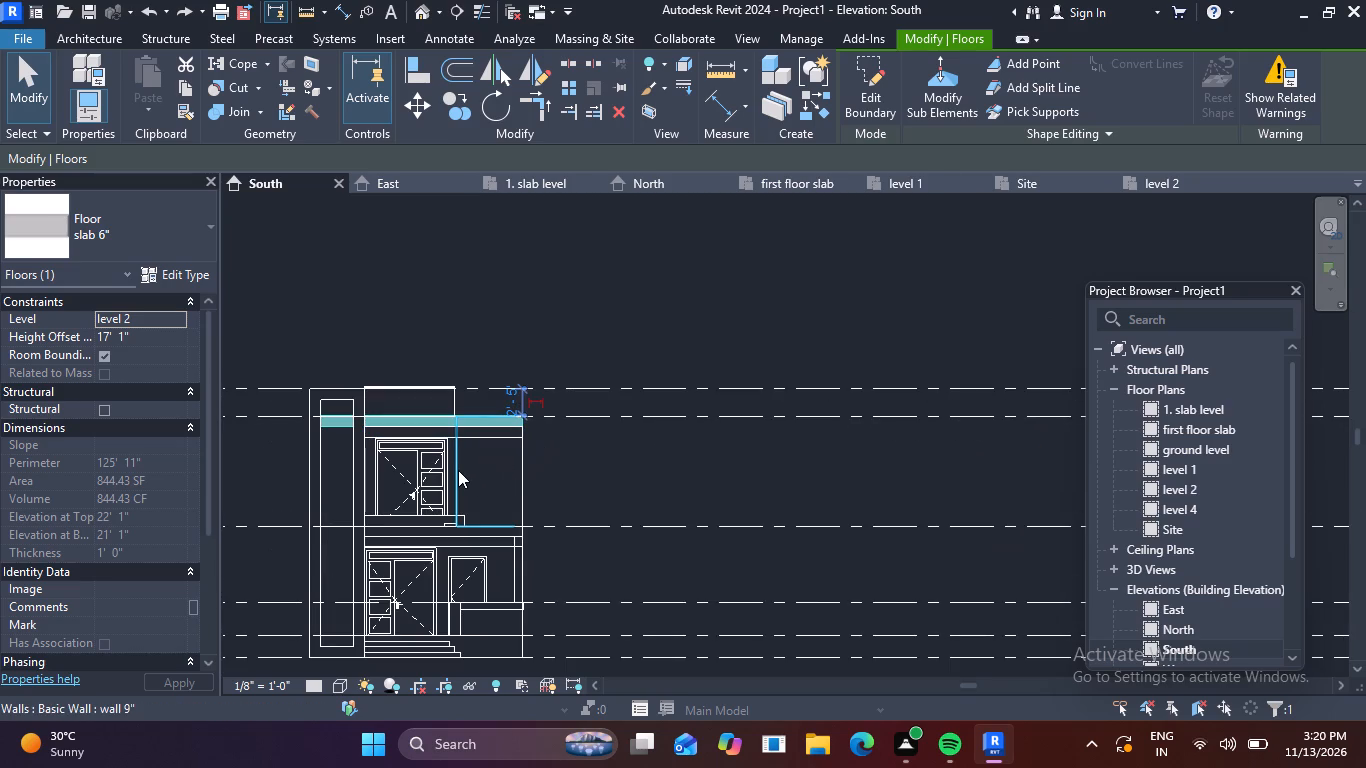
pyautogui.press('Escape')
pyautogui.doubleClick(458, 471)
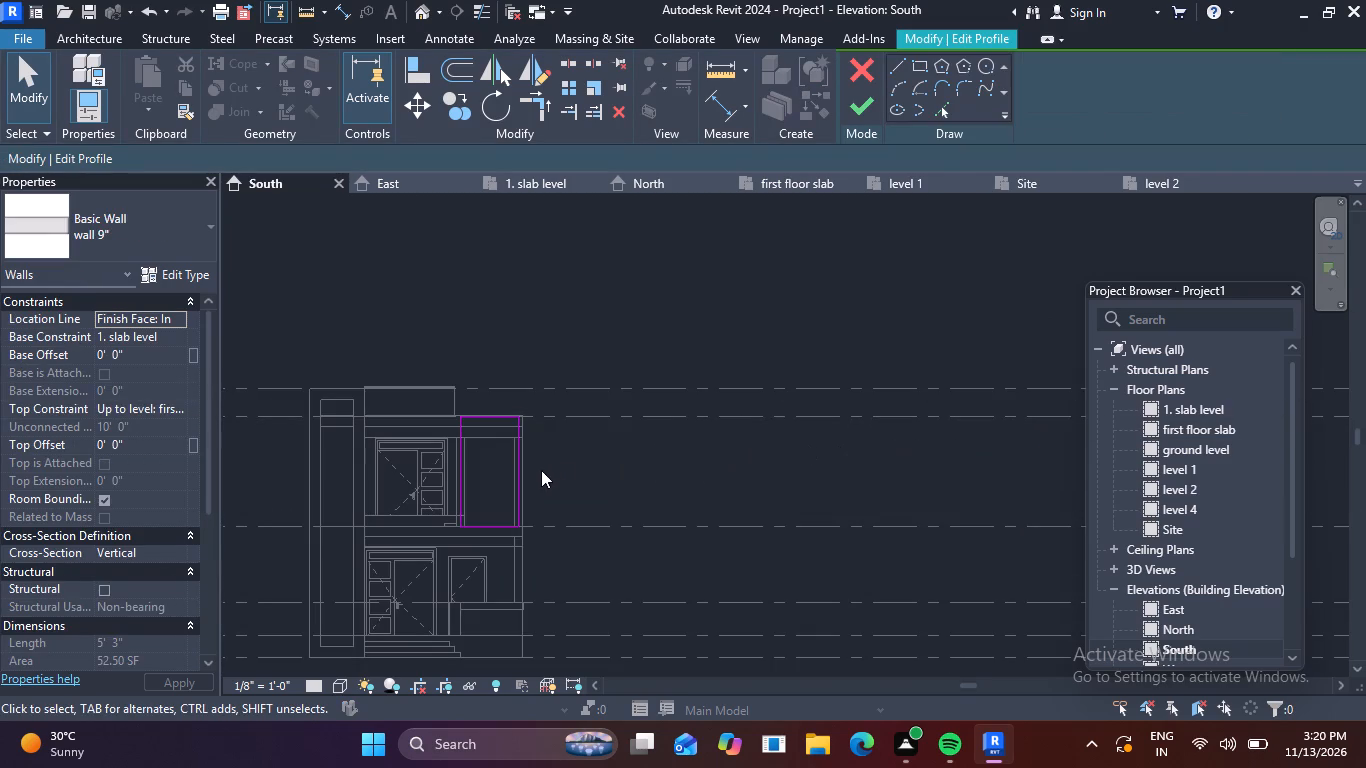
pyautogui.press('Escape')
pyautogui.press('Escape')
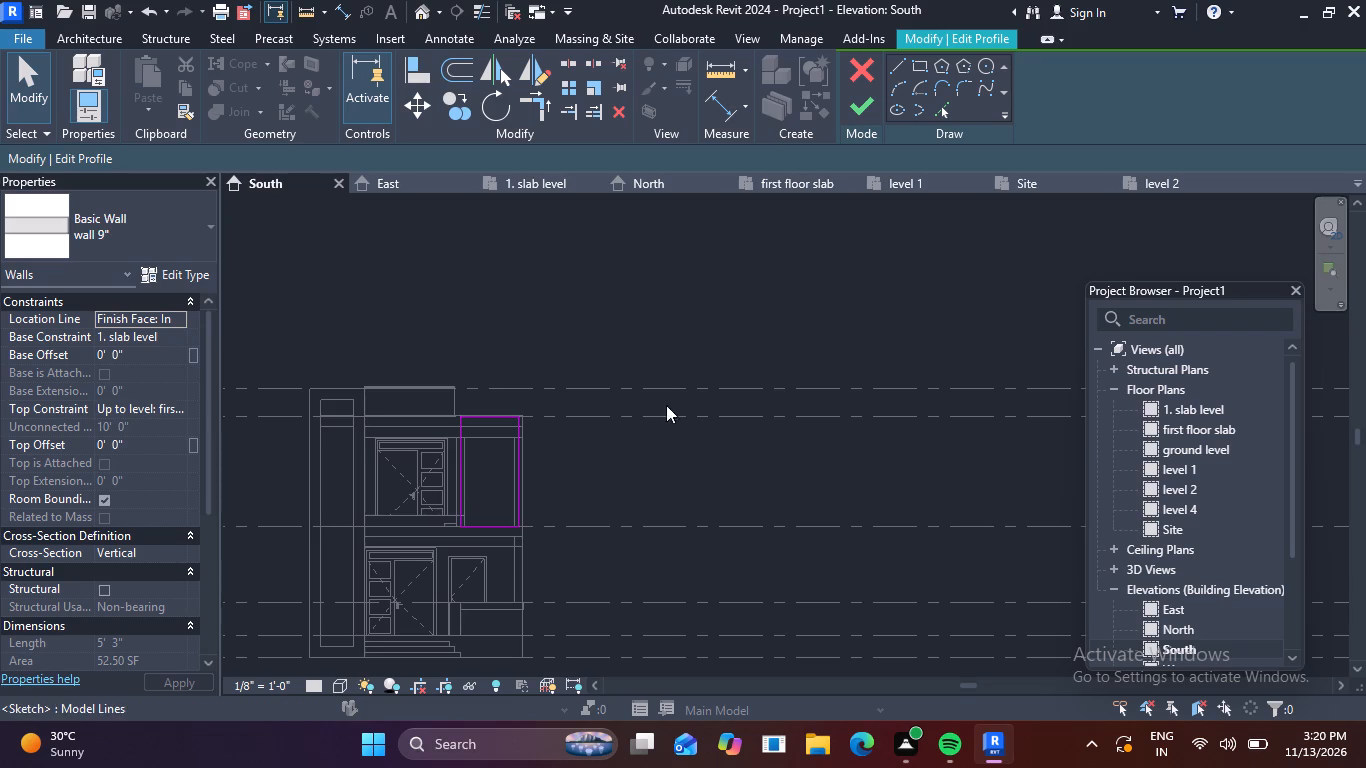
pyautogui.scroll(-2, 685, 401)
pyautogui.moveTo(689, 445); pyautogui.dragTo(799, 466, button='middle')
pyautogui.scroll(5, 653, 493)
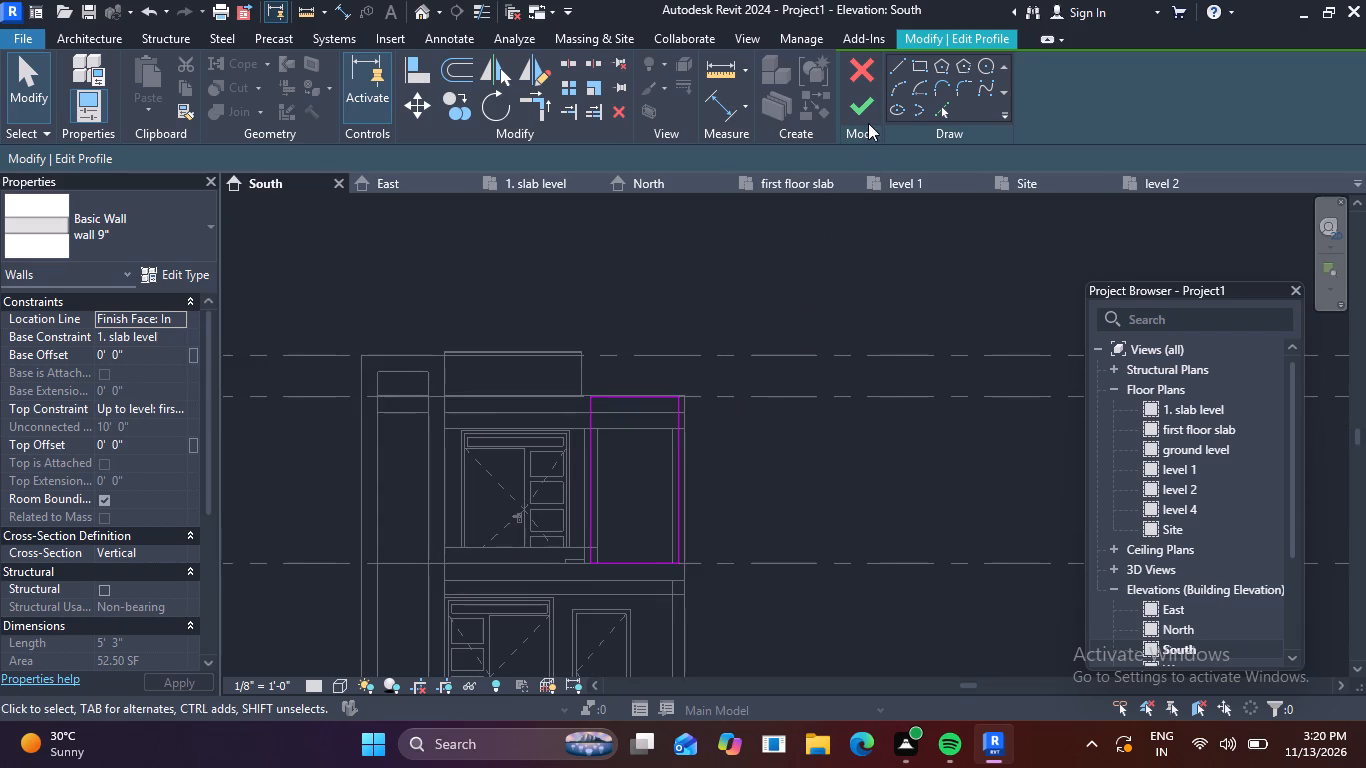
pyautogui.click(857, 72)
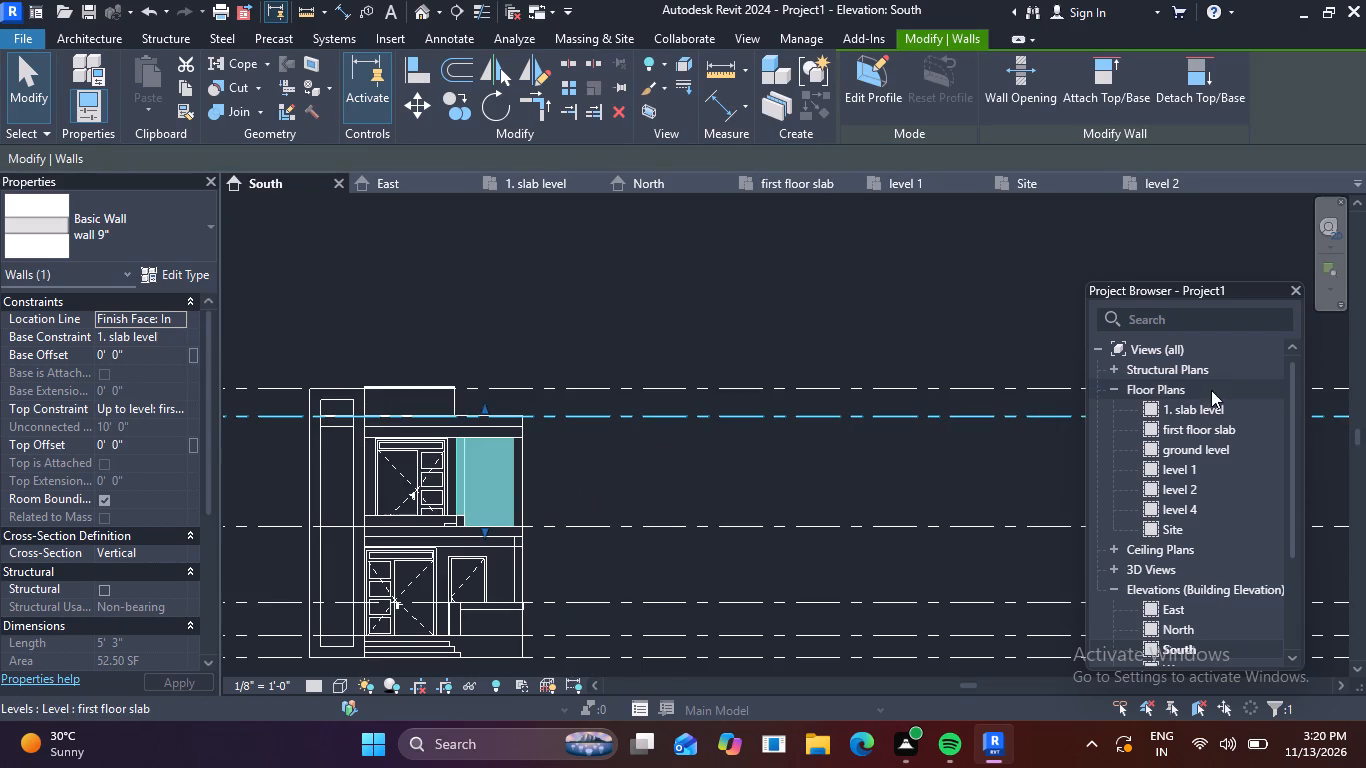
# Locate the 9" wall beside the balcony door in the first floor slab, ground level and 1. slab level plans.
pyautogui.doubleClick(1155, 428)
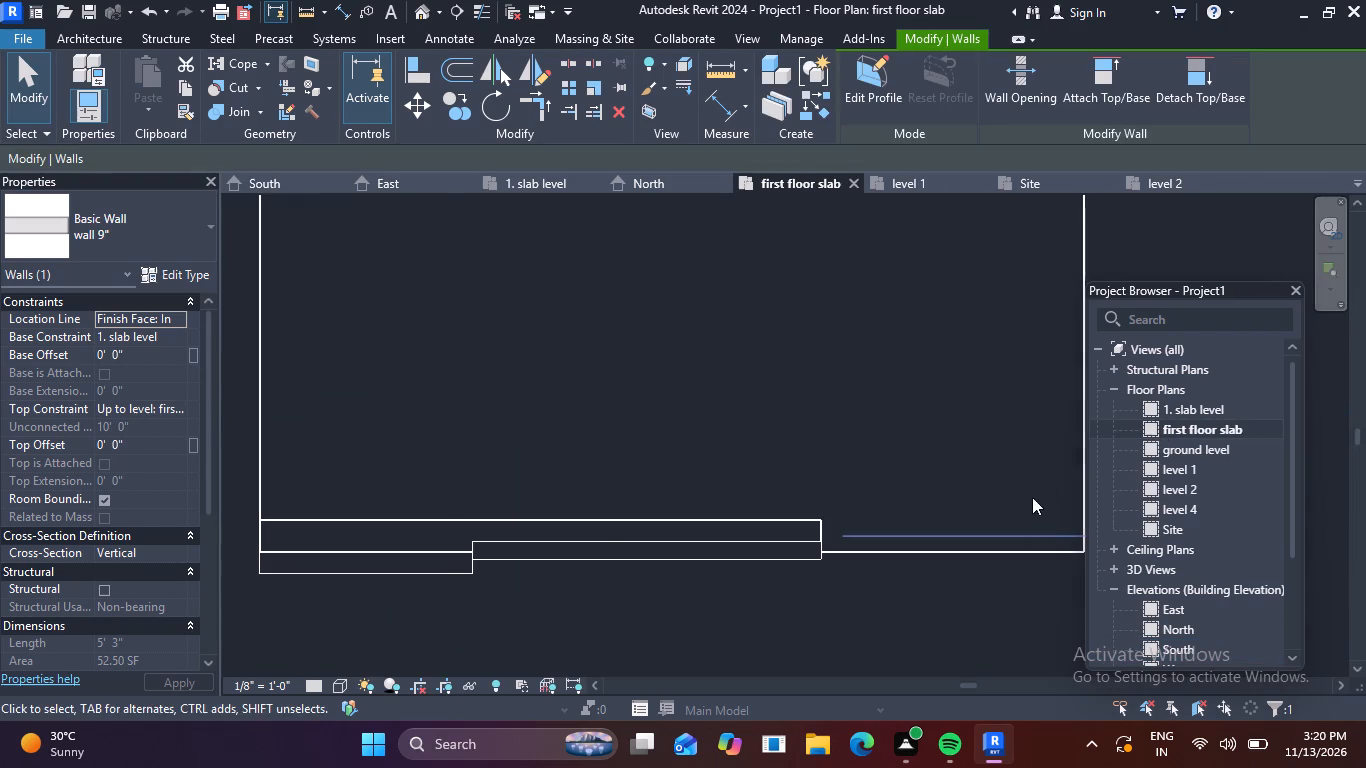
pyautogui.scroll(-3, 1031, 498)
pyautogui.moveTo(855, 537); pyautogui.dragTo(509, 528, button='middle')
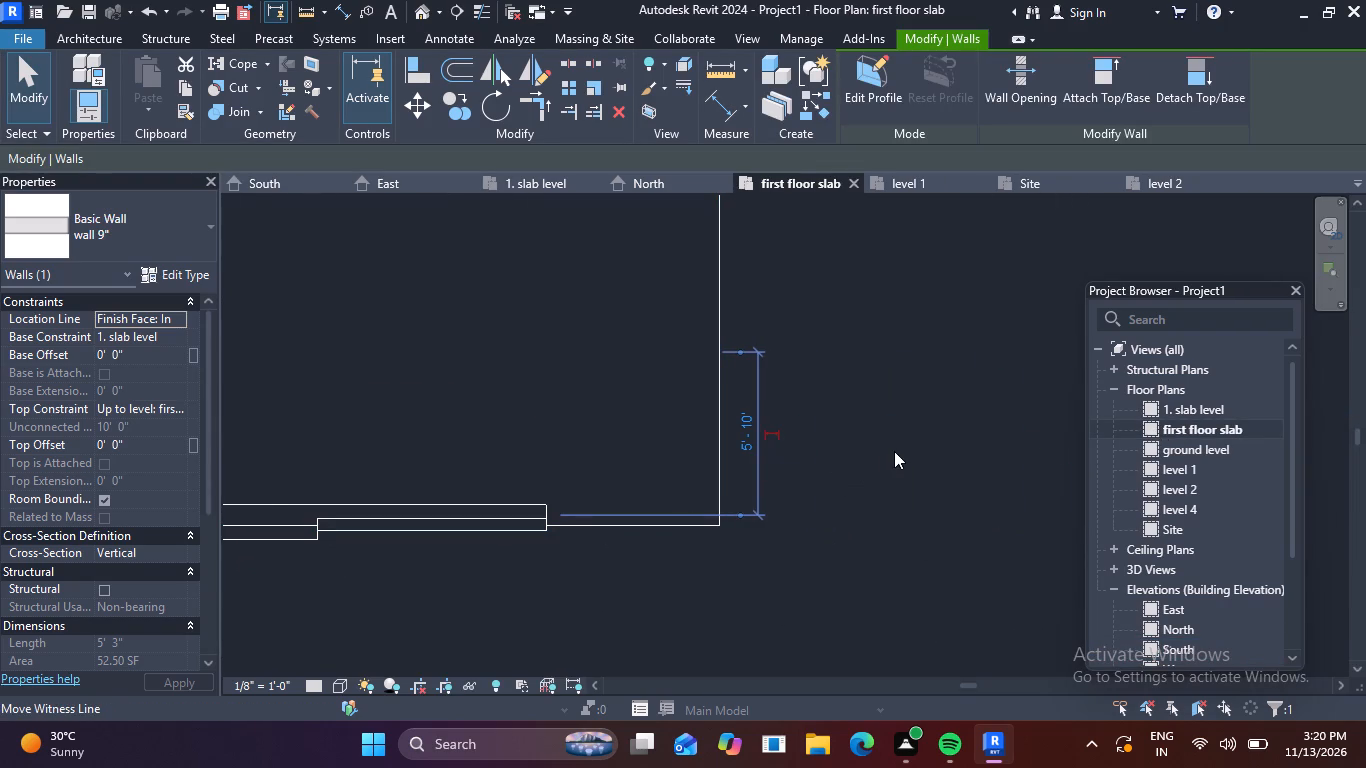
pyautogui.scroll(-6, 894, 451)
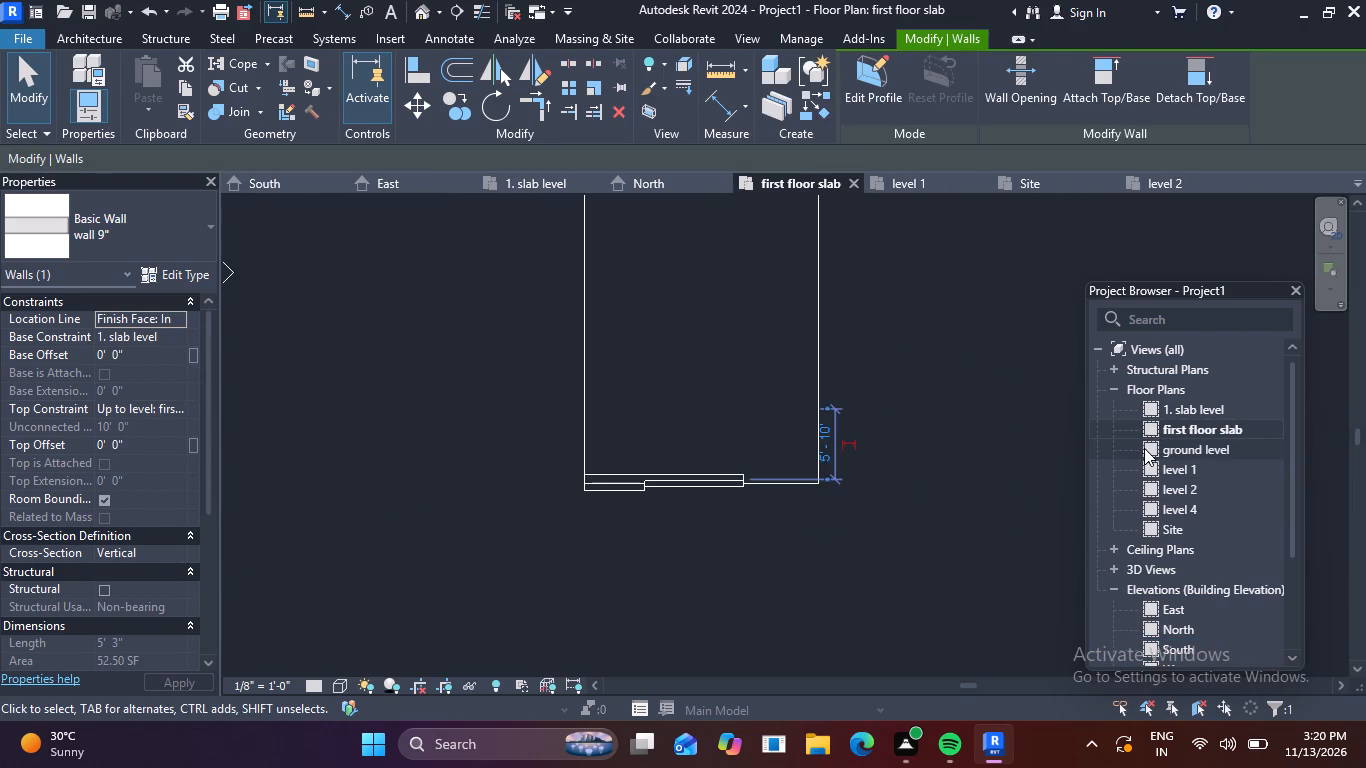
pyautogui.doubleClick(1150, 448)
pyautogui.scroll(-2, 1062, 495)
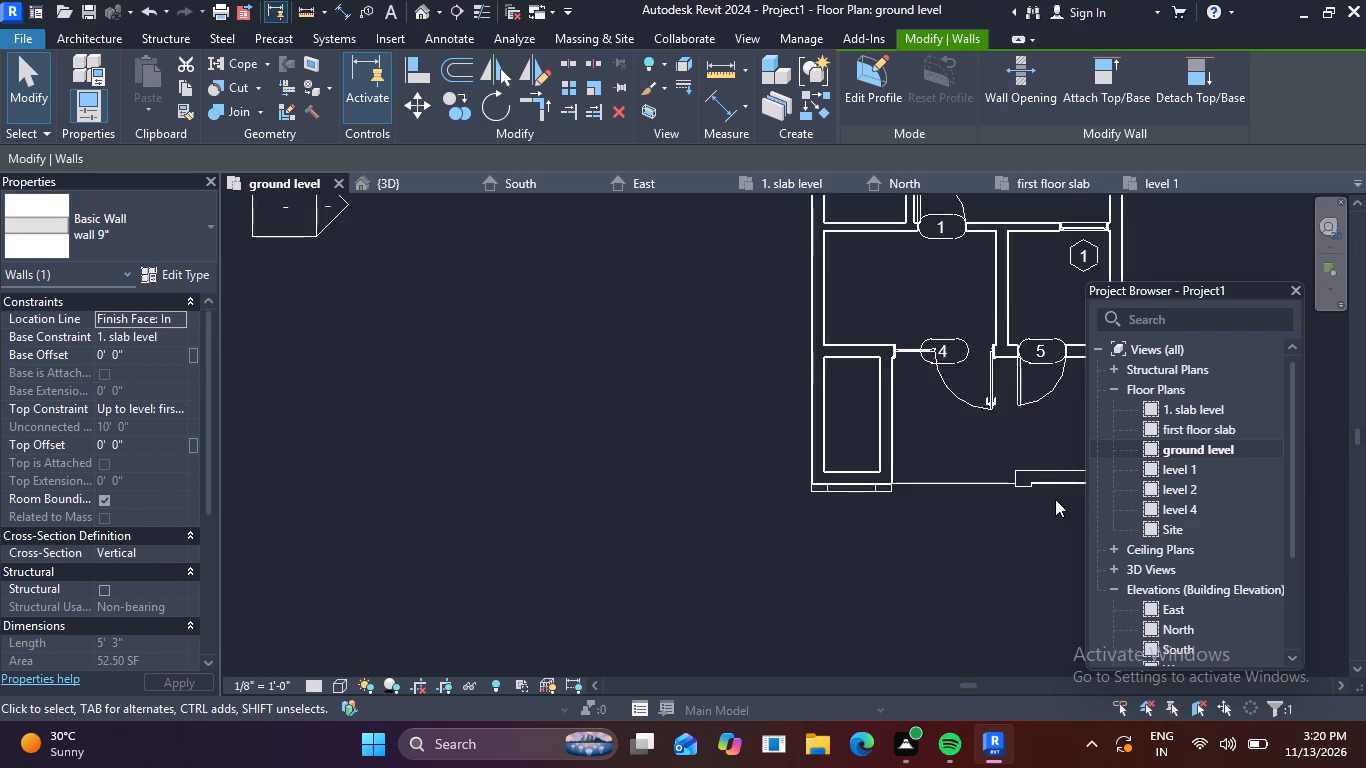
pyautogui.scroll(-1, 1055, 499)
pyautogui.moveTo(983, 509); pyautogui.dragTo(713, 520, button='middle')
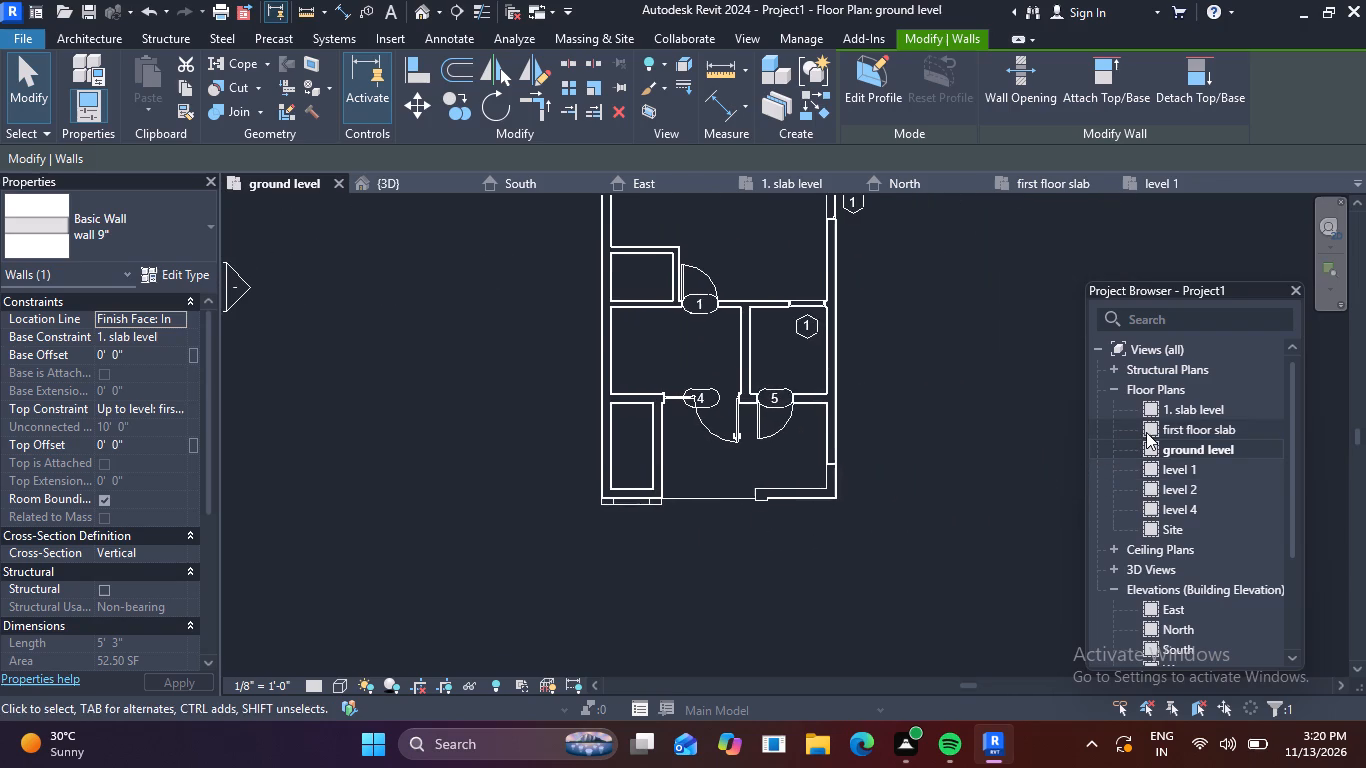
pyautogui.doubleClick(1146, 432)
pyautogui.scroll(-3, 915, 500)
pyautogui.moveTo(881, 515); pyautogui.dragTo(740, 542, button='middle')
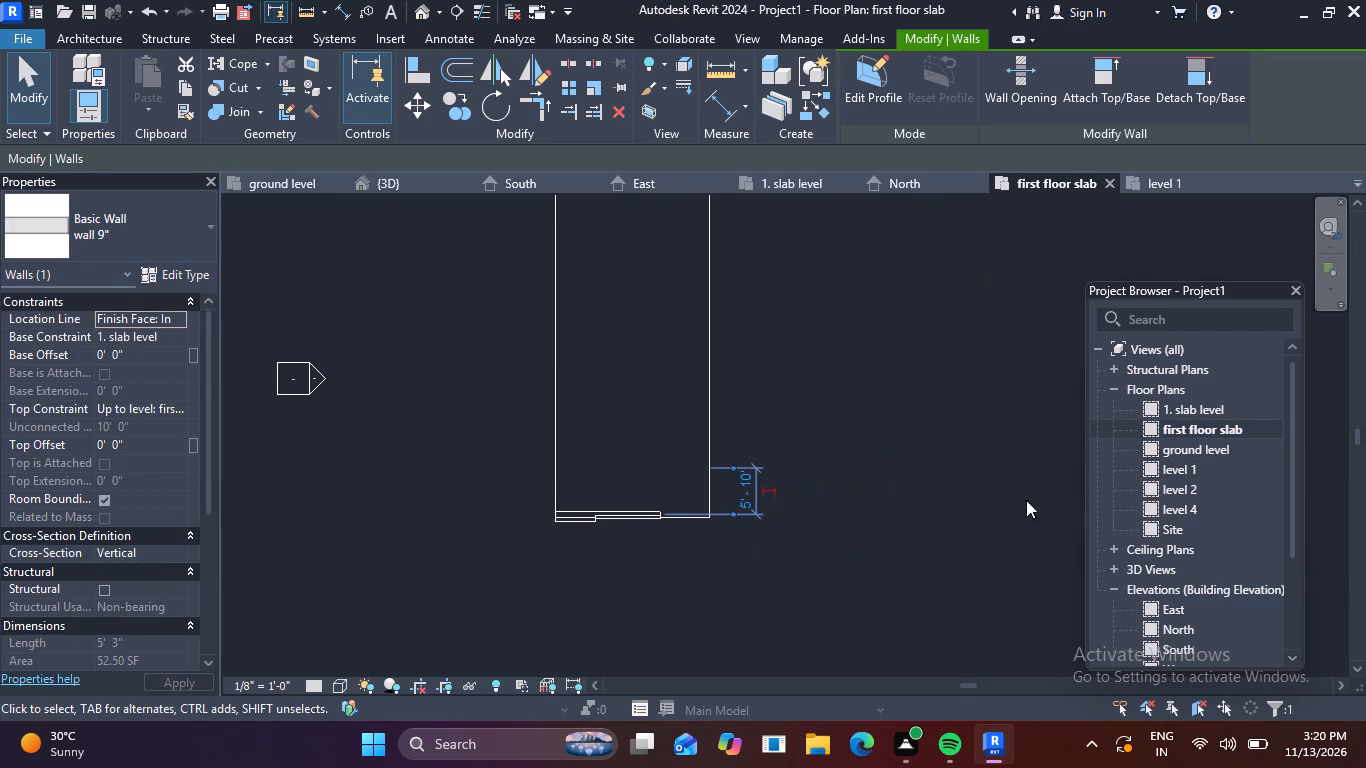
pyautogui.doubleClick(1153, 401)
pyautogui.scroll(-2, 970, 447)
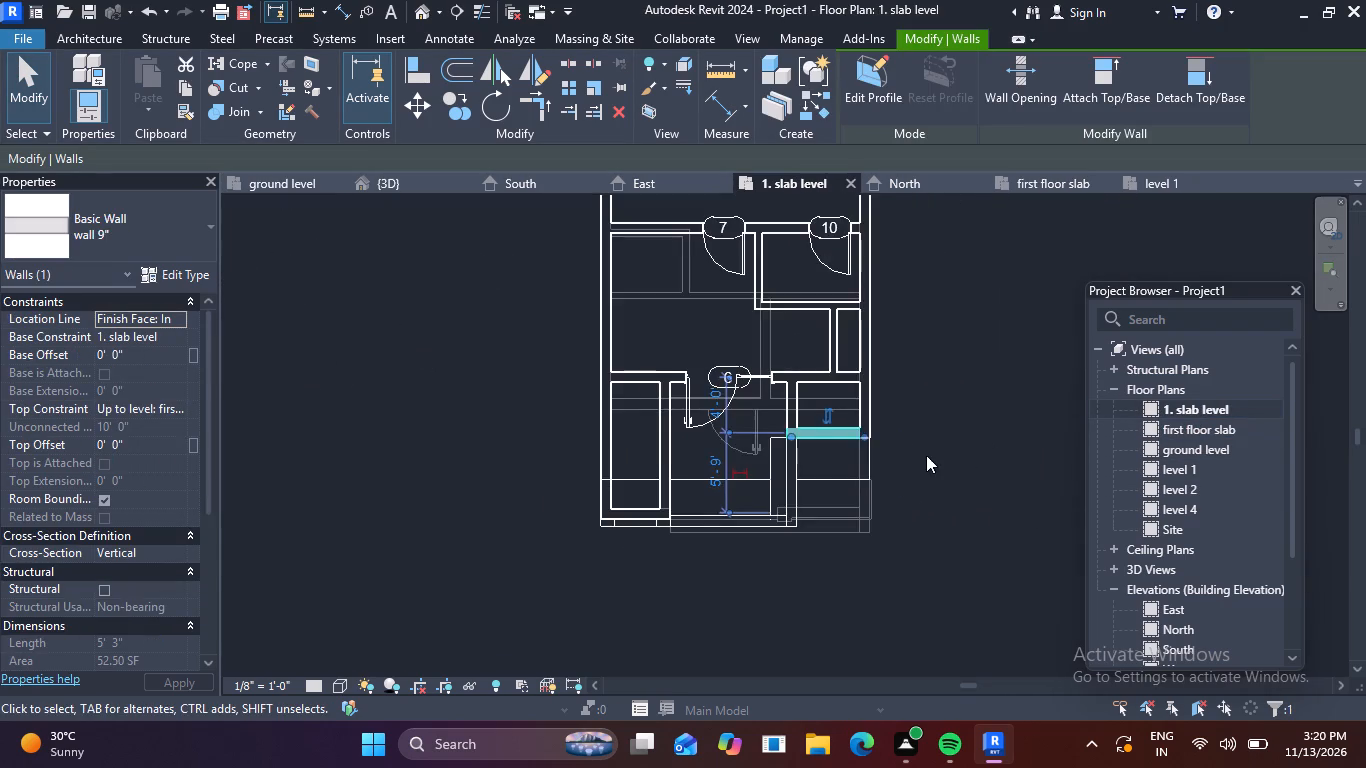
# Place a Fixed 36" x 48" window at the middle of the 9" wall beside the balcony door in the 1. slab level plan.
pyautogui.scroll(6, 868, 457)
pyautogui.moveTo(967, 409); pyautogui.dragTo(909, 474, button='middle')
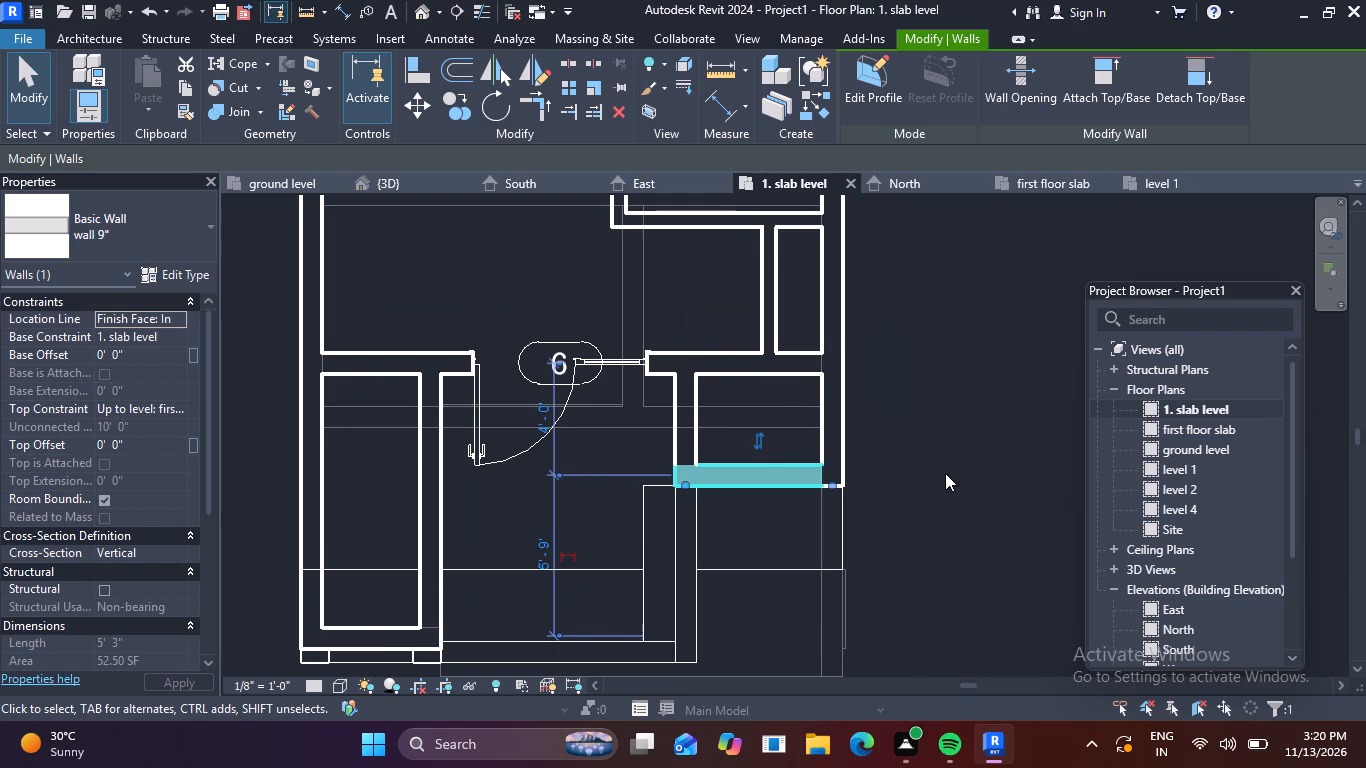
pyautogui.scroll(-2, 941, 470)
pyautogui.press('Escape')
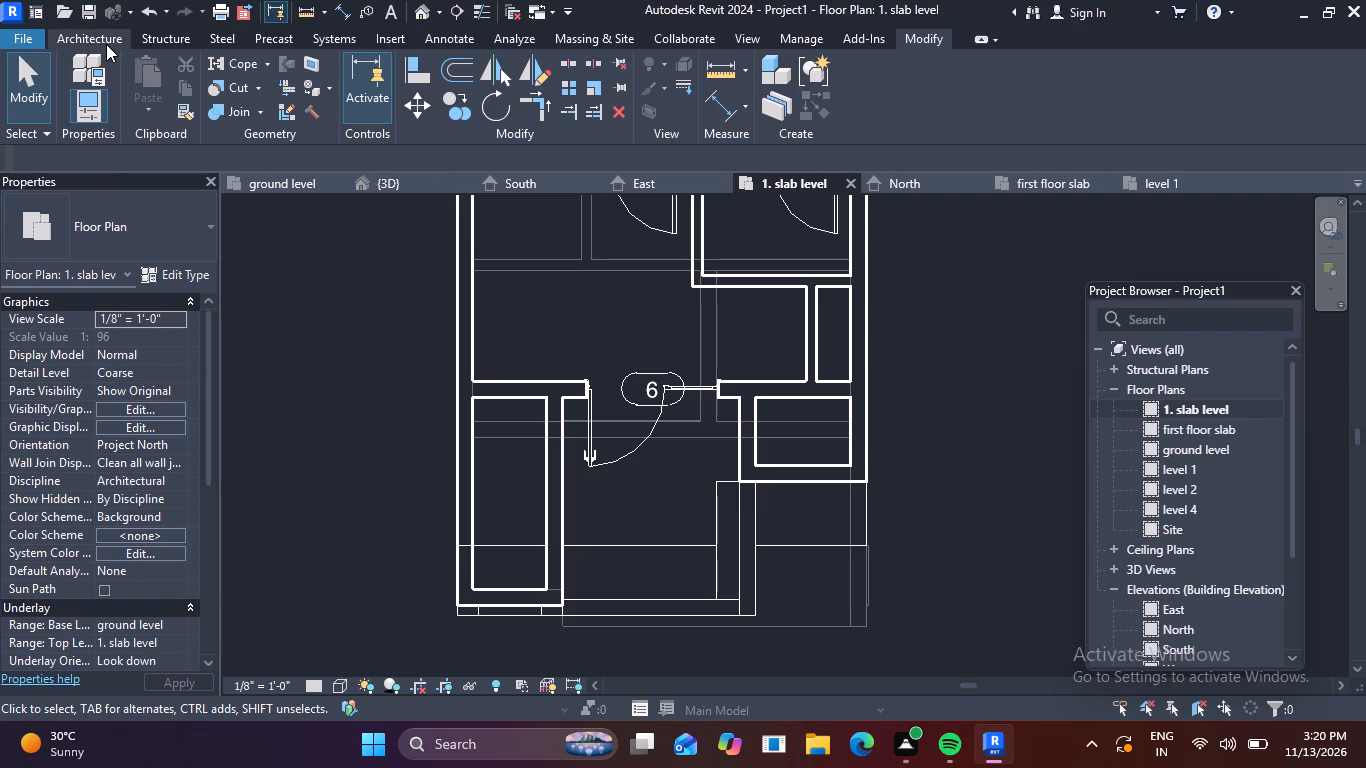
pyautogui.click(106, 44)
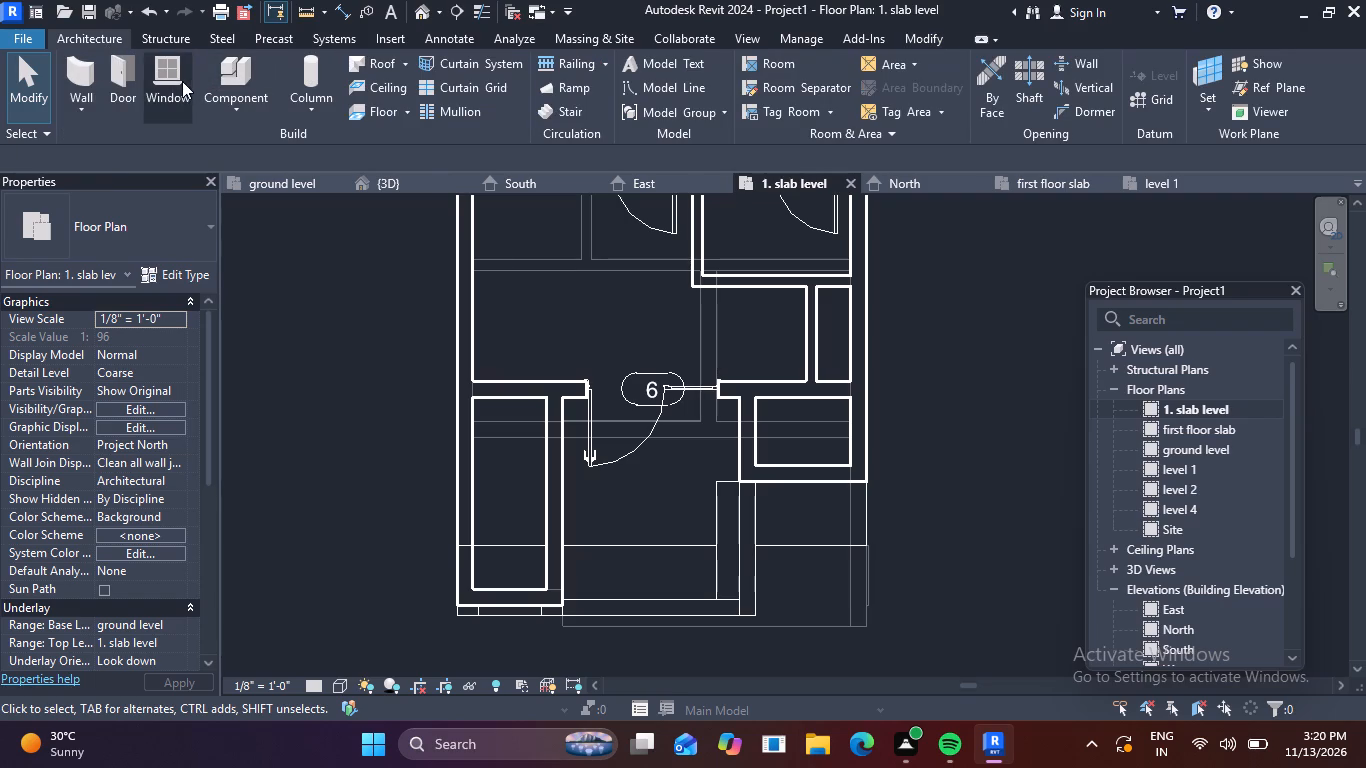
pyautogui.click(182, 81)
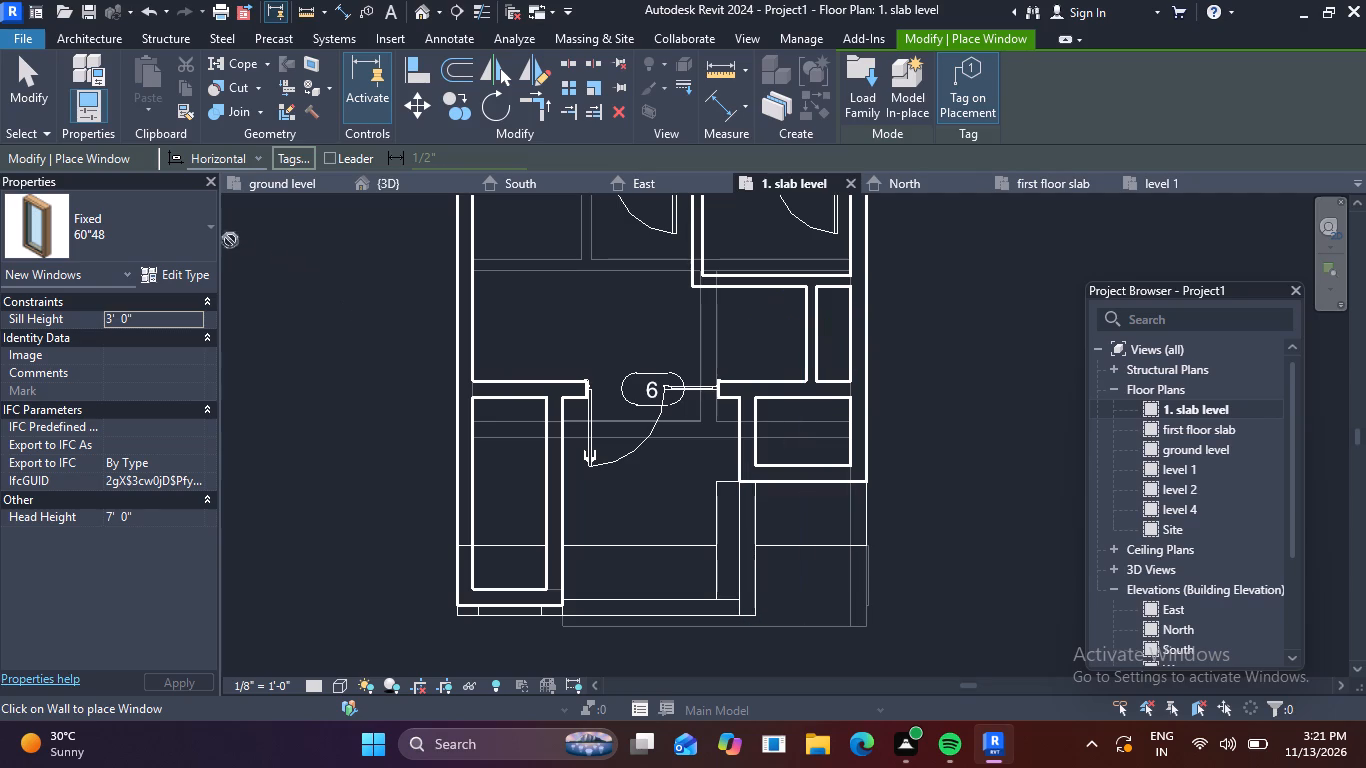
pyautogui.click(196, 226)
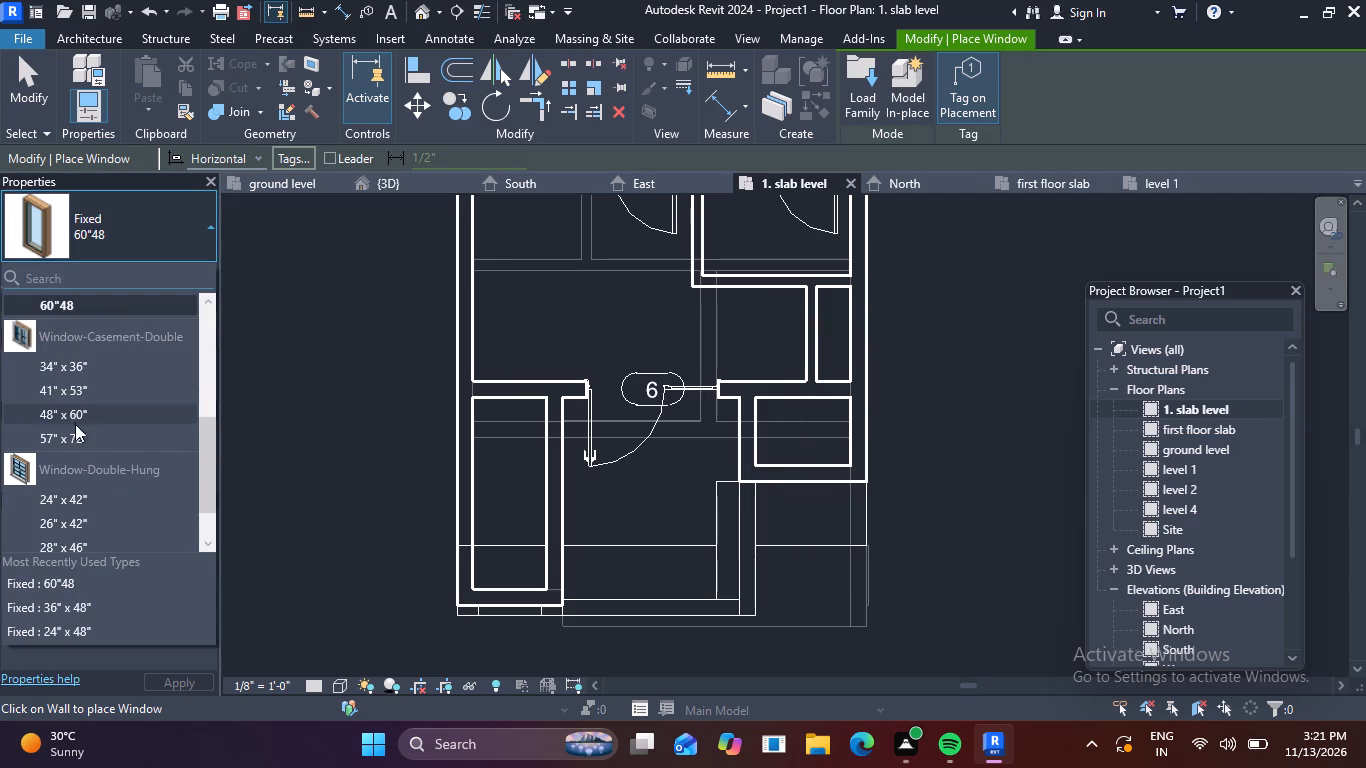
pyautogui.scroll(3, 79, 448)
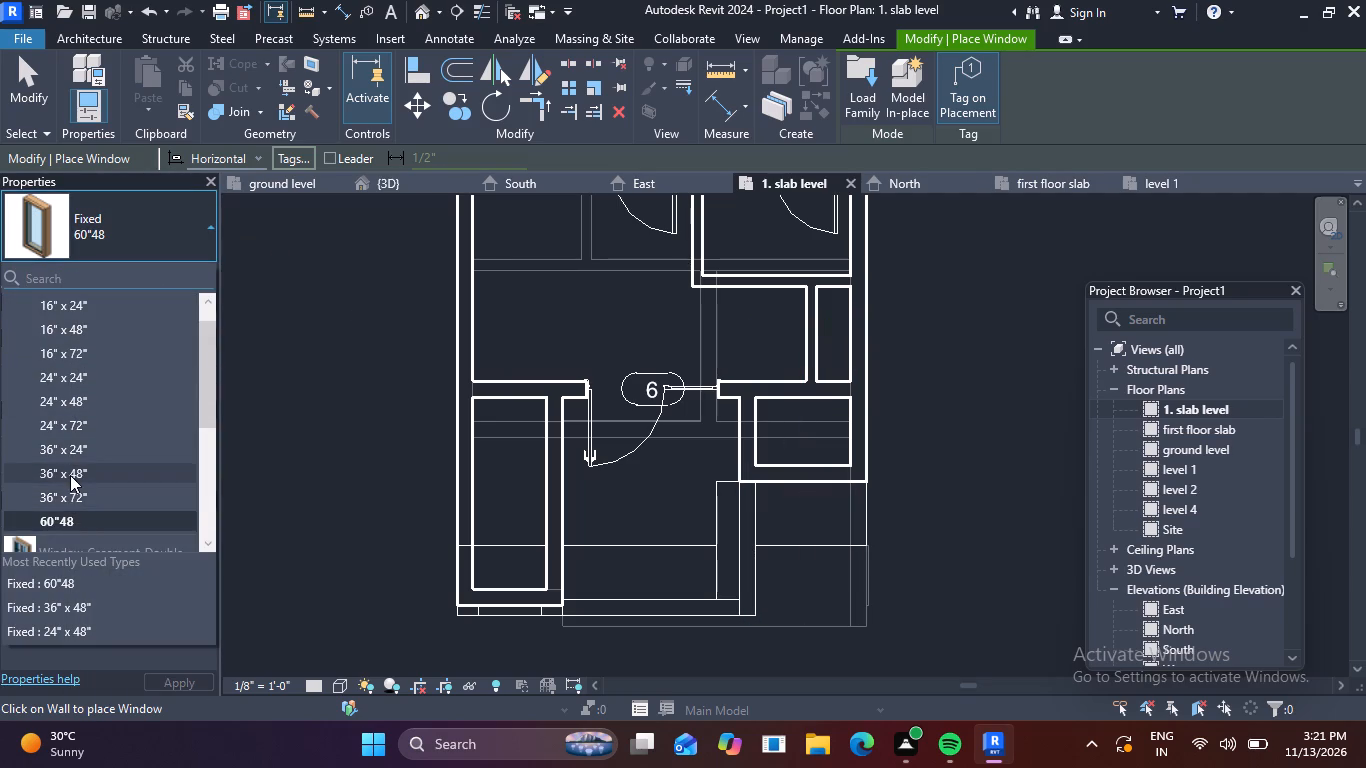
pyautogui.click(70, 475)
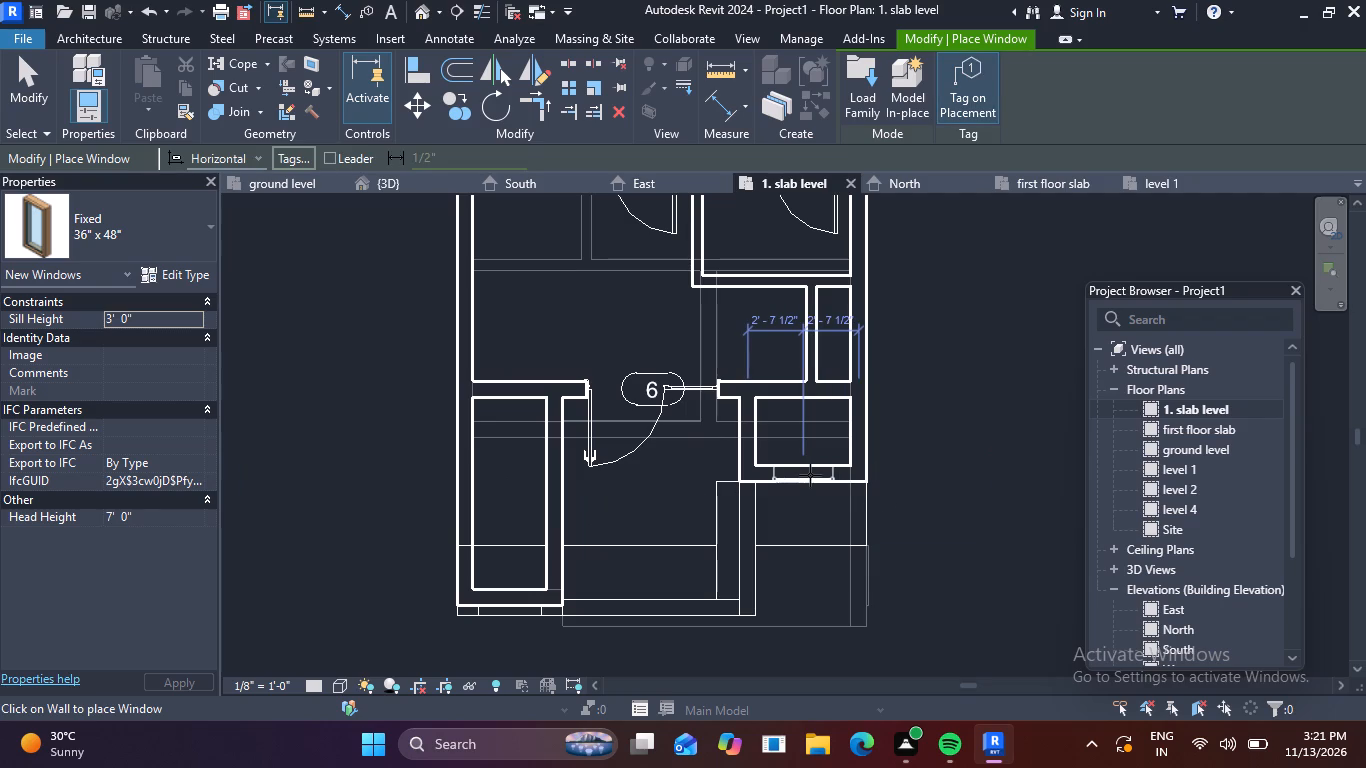
pyautogui.click(810, 475)
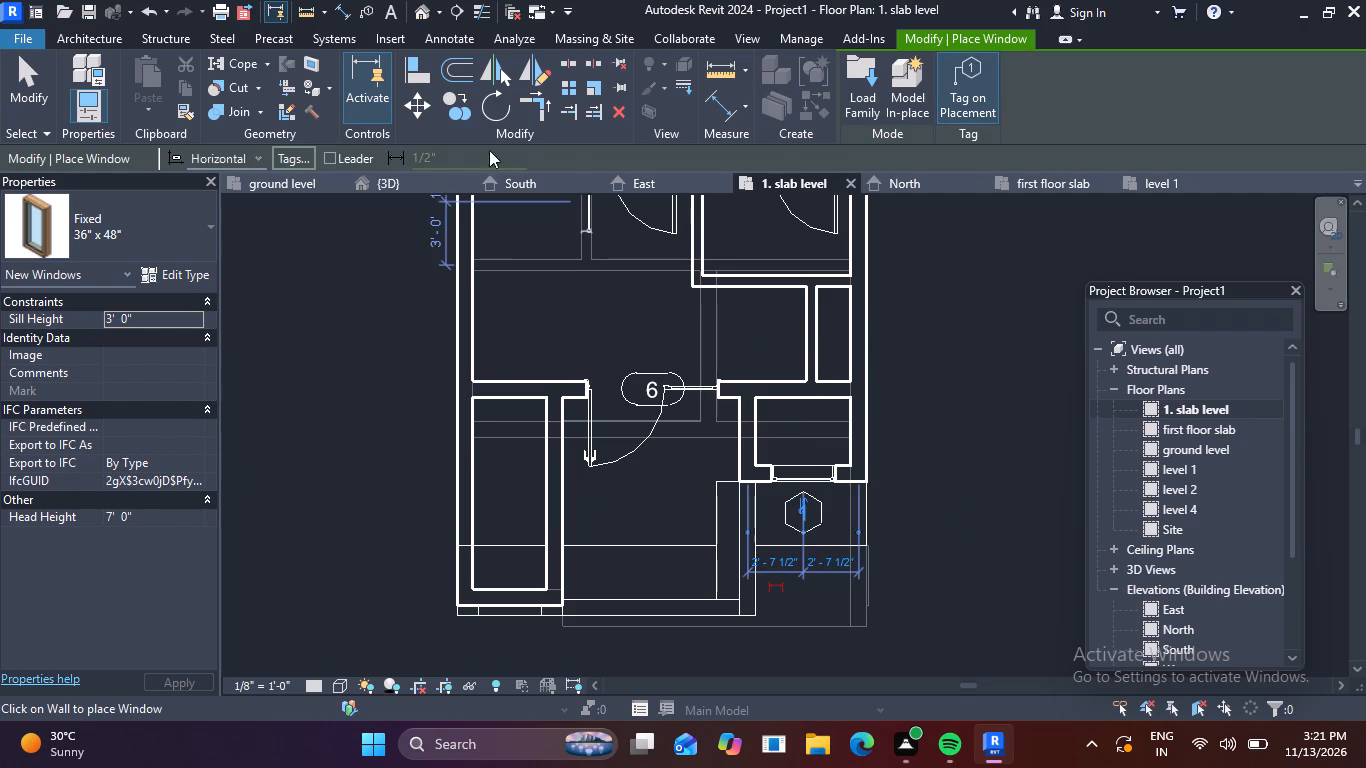
pyautogui.click(381, 184)
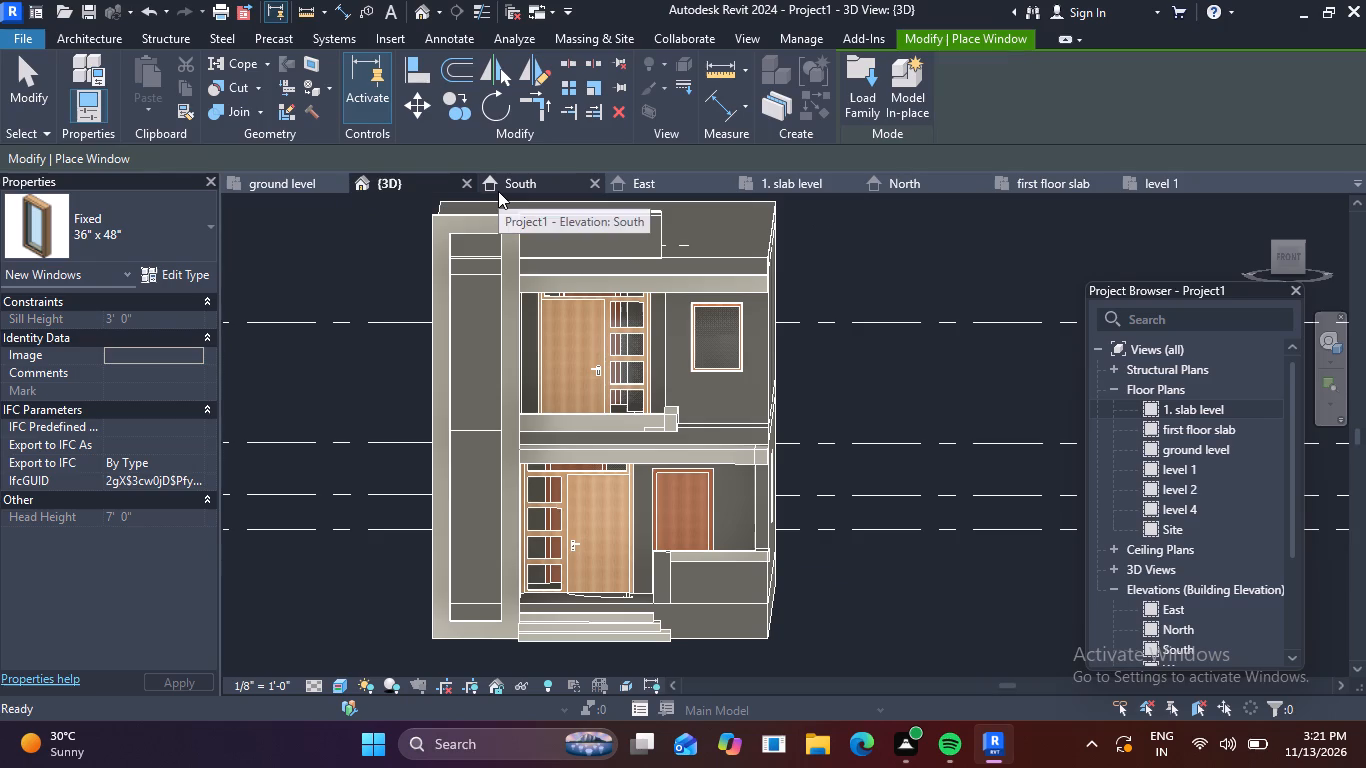
pyautogui.press('Escape')
pyautogui.press('Escape')
pyautogui.press('Escape')
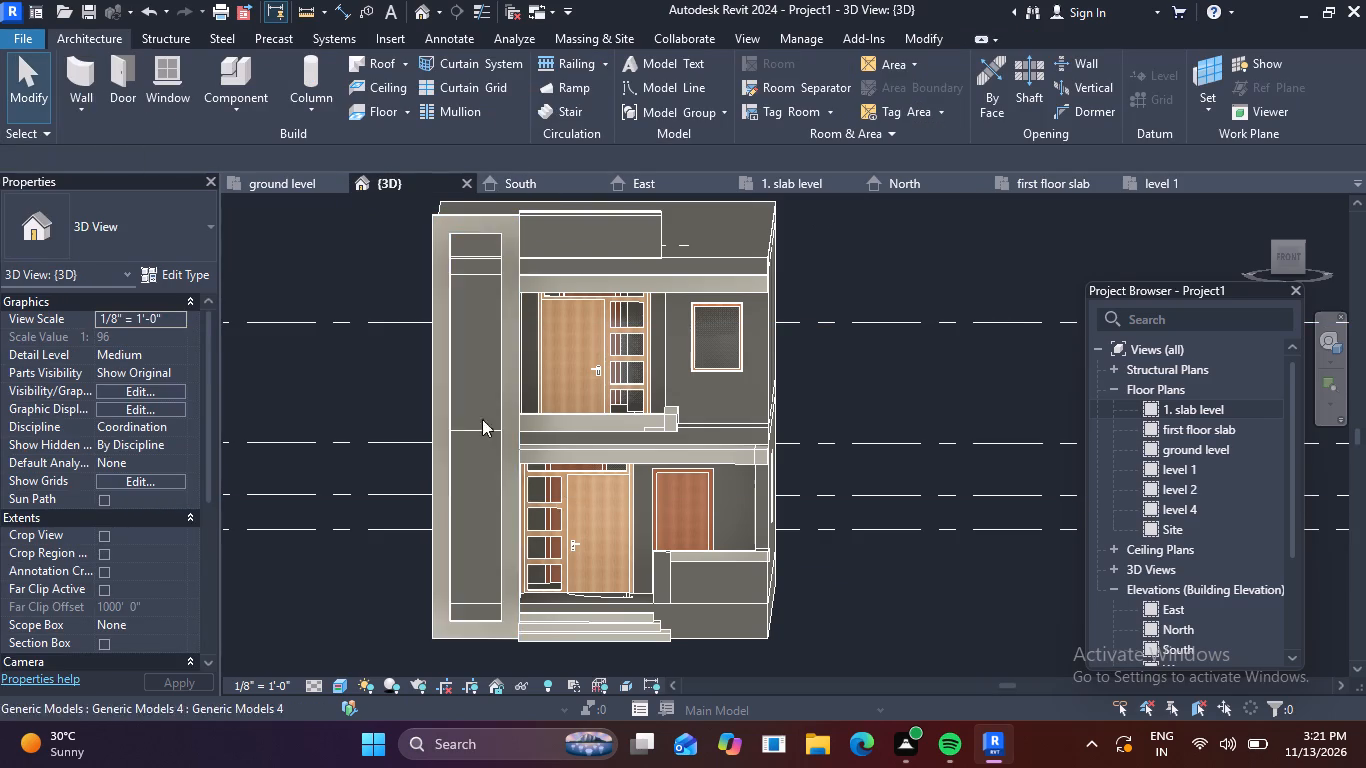
# Lower the new window beside the balcony door to a sill height of 0' 9" in the 3D view.
pyautogui.scroll(-2, 753, 500)
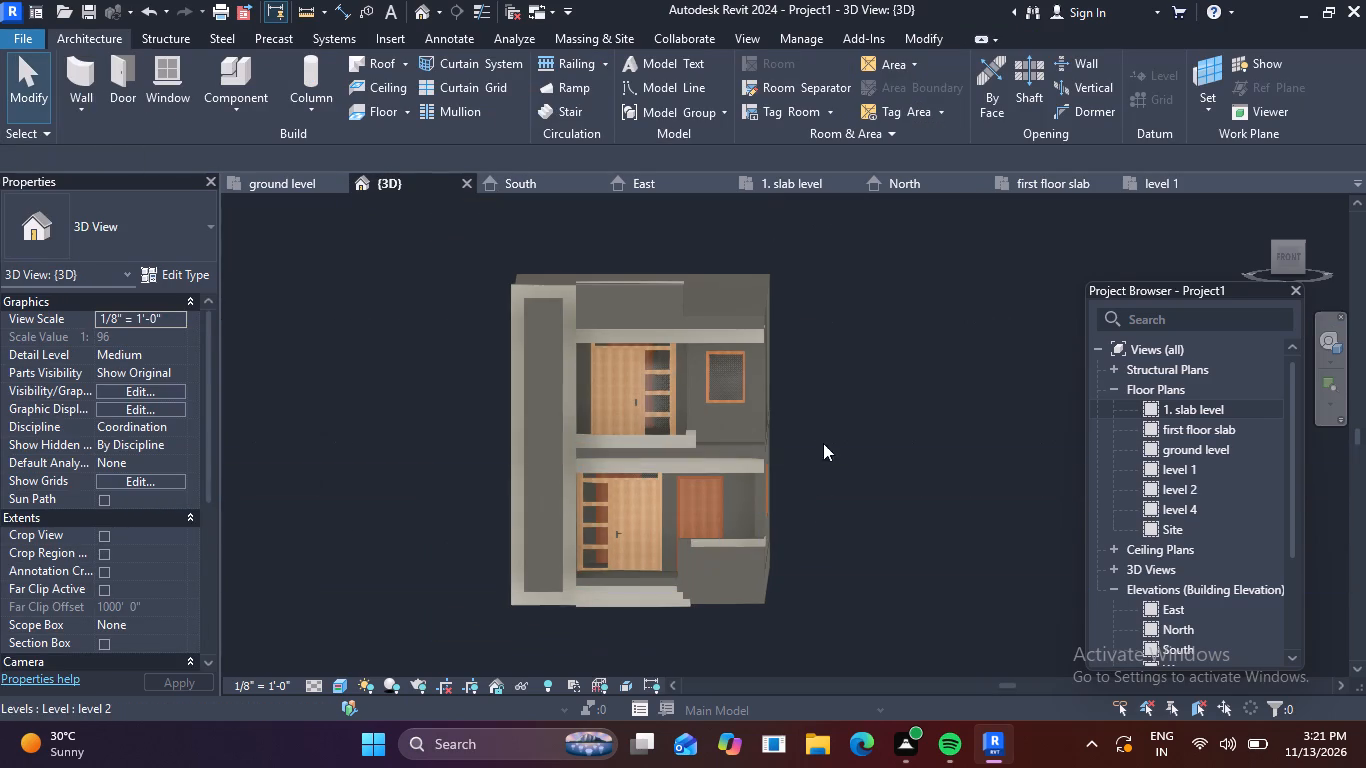
pyautogui.keyDown('shift'); pyautogui.moveTo(893, 440); pyautogui.dragTo(885, 346, button='middle'); pyautogui.keyUp('shift')
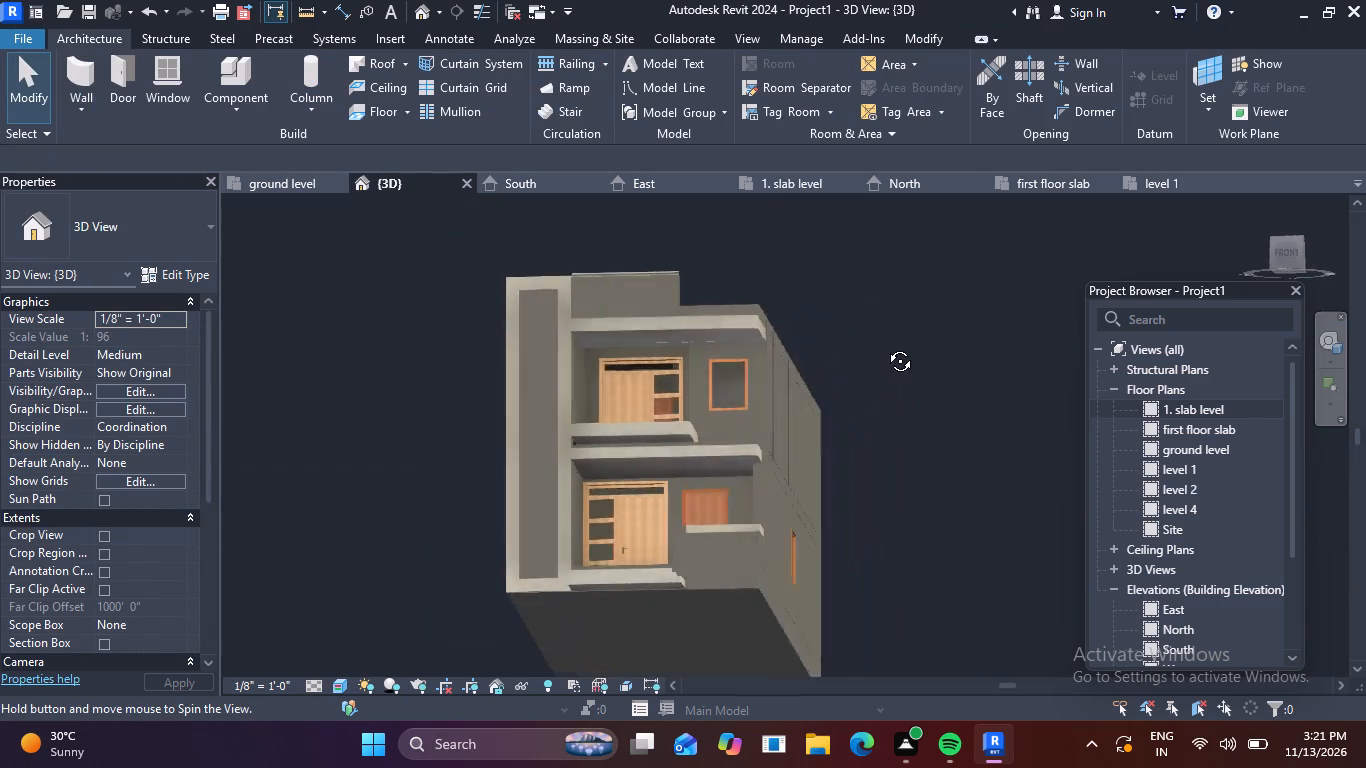
pyautogui.keyDown('shift'); pyautogui.moveTo(885, 346); pyautogui.dragTo(894, 449, button='middle'); pyautogui.keyUp('shift')
pyautogui.scroll(3, 739, 404)
pyautogui.click(724, 406)
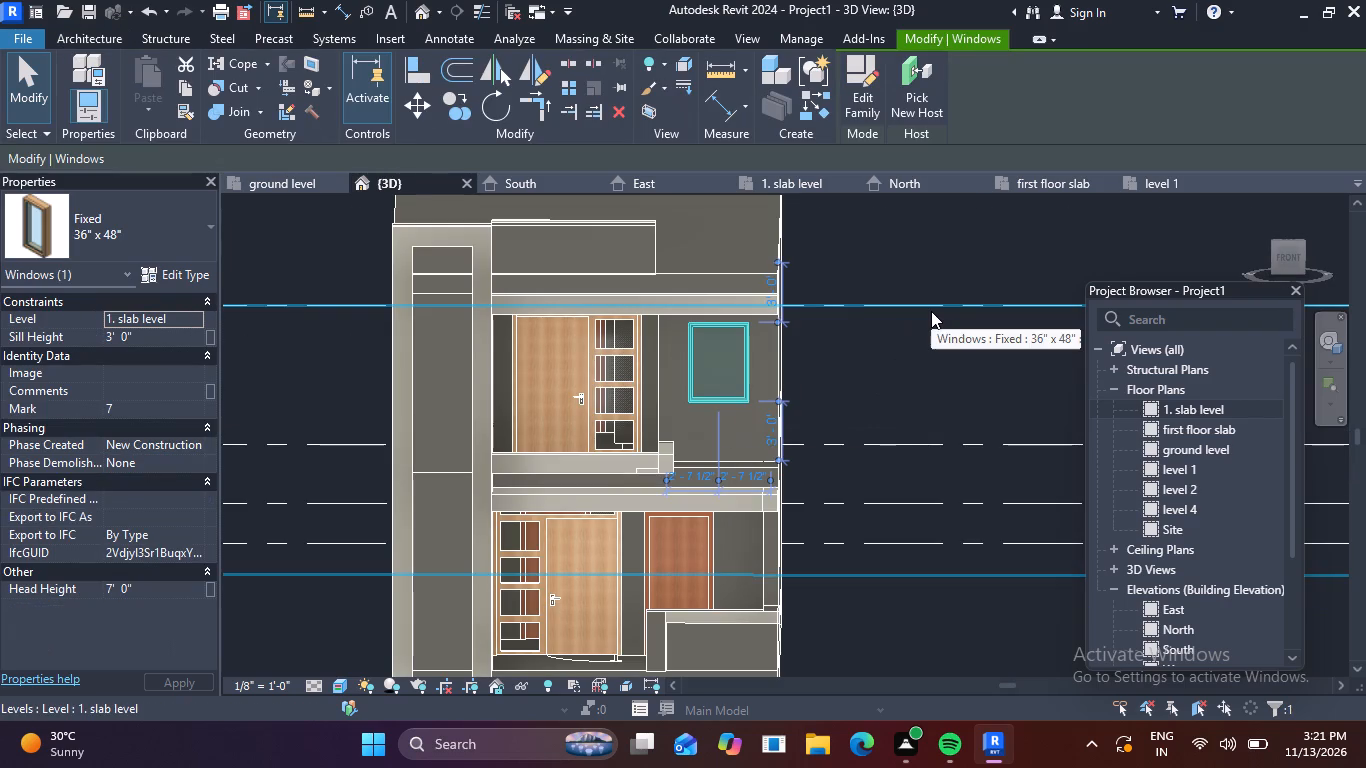
pyautogui.hotkey('ctrl', 'alt', 'Down')
pyautogui.hotkey('ctrl', 'alt', 'Down')
pyautogui.hotkey('ctrl', 'alt', 'Down')
pyautogui.hotkey('ctrl', 'alt', 'Down')
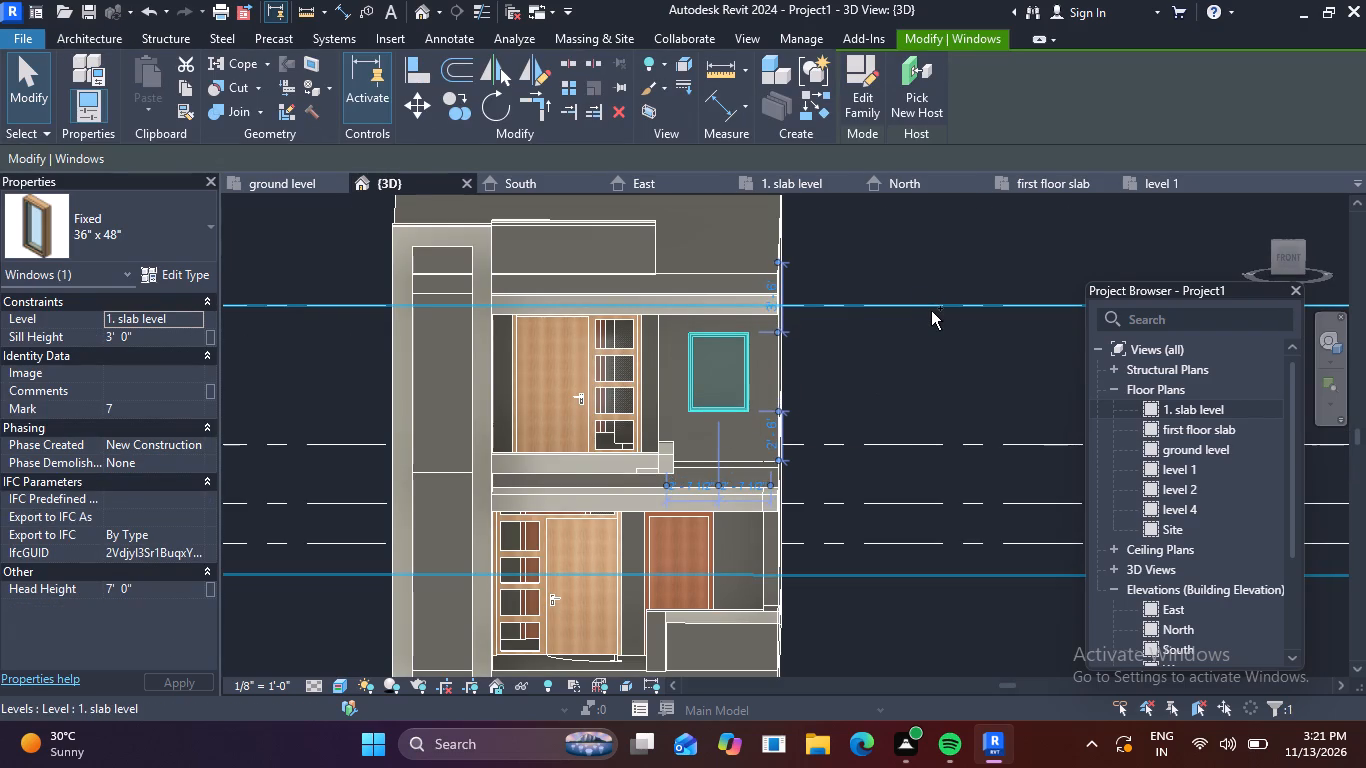
pyautogui.hotkey('ctrl', 'alt', 'Down')
pyautogui.hotkey('ctrl', 'alt', 'Down')
pyautogui.hotkey('ctrl', 'alt', 'Down')
pyautogui.hotkey('ctrl', 'alt', 'Down')
pyautogui.hotkey('ctrl', 'alt', 'Down')
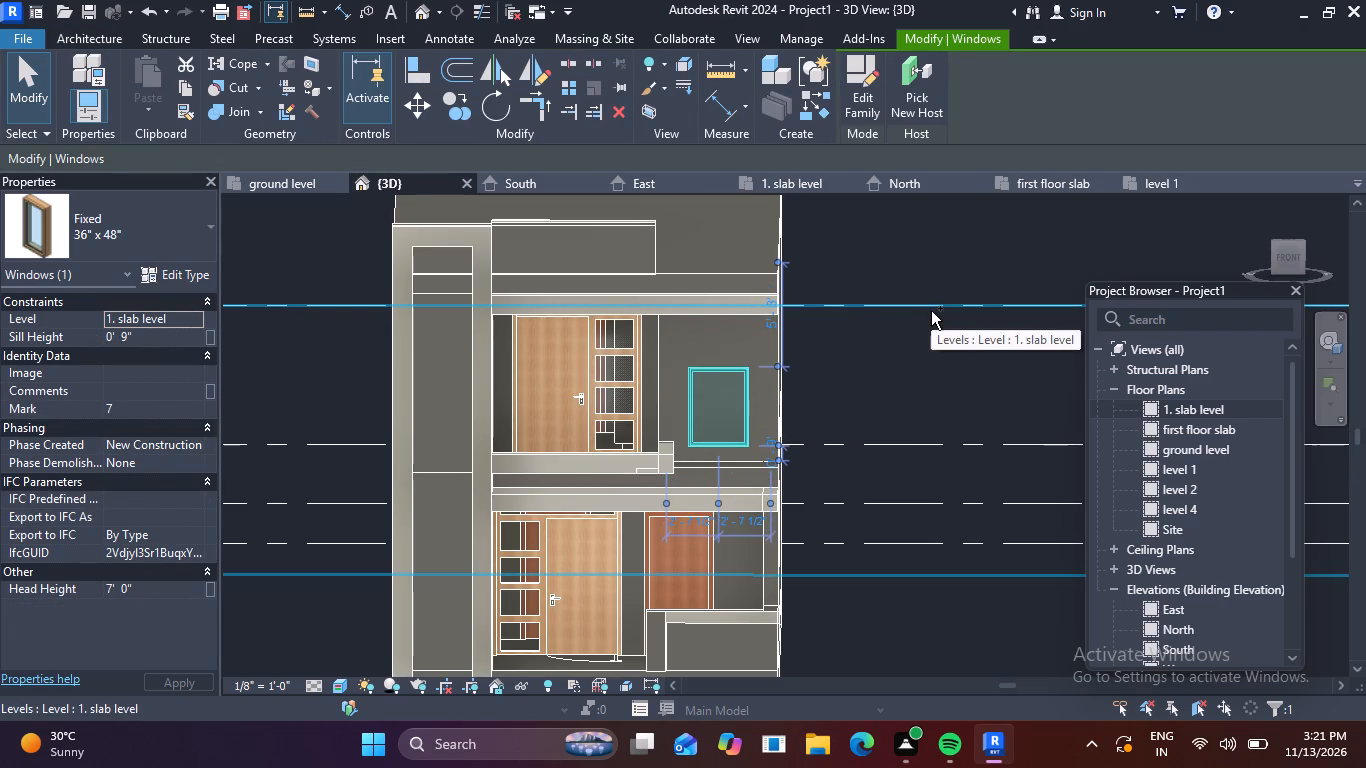
pyautogui.press('Escape')
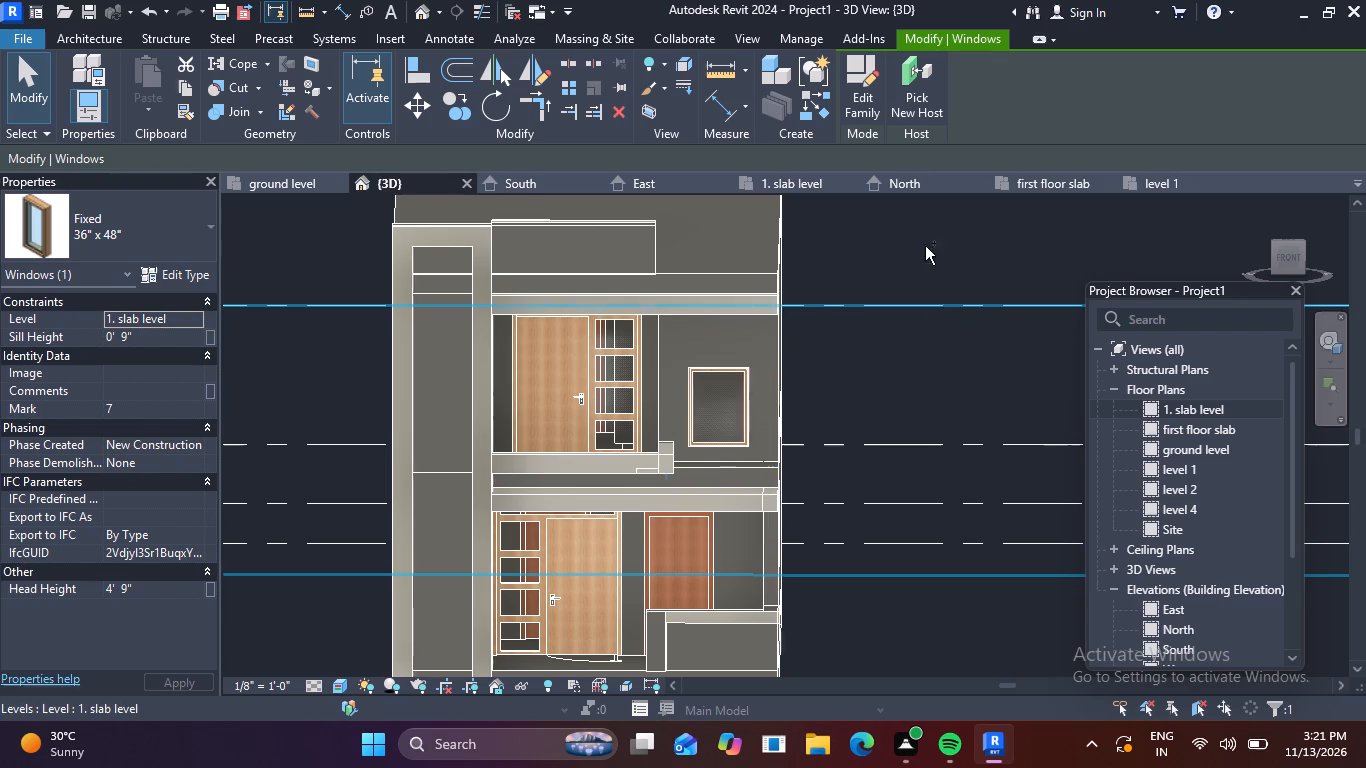
# Examine the front facade, balcony and lowered window from several angles in 3D, dismissing the save reminder without saving.
pyautogui.scroll(-1, 856, 207)
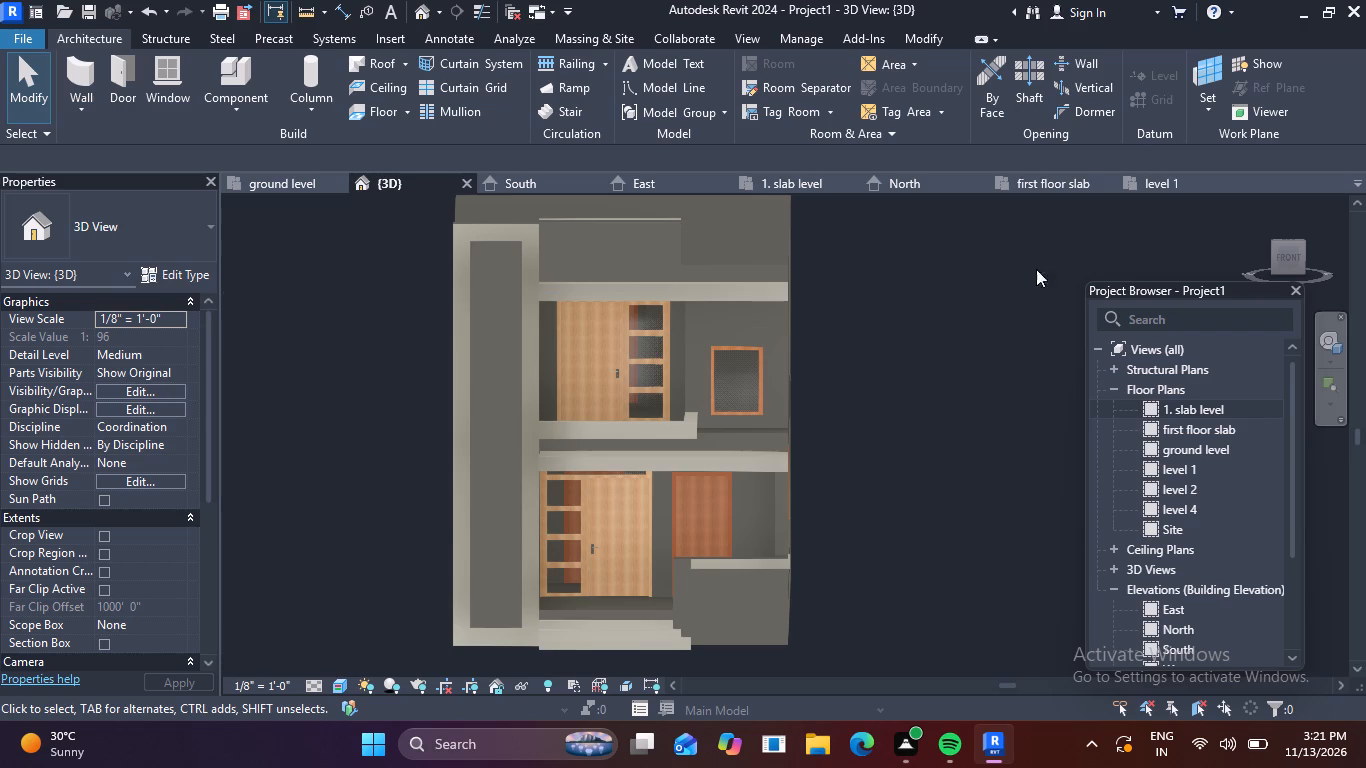
pyautogui.scroll(-2, 823, 372)
pyautogui.keyDown('shift'); pyautogui.moveTo(844, 377); pyautogui.dragTo(836, 388, button='middle'); pyautogui.keyUp('shift')
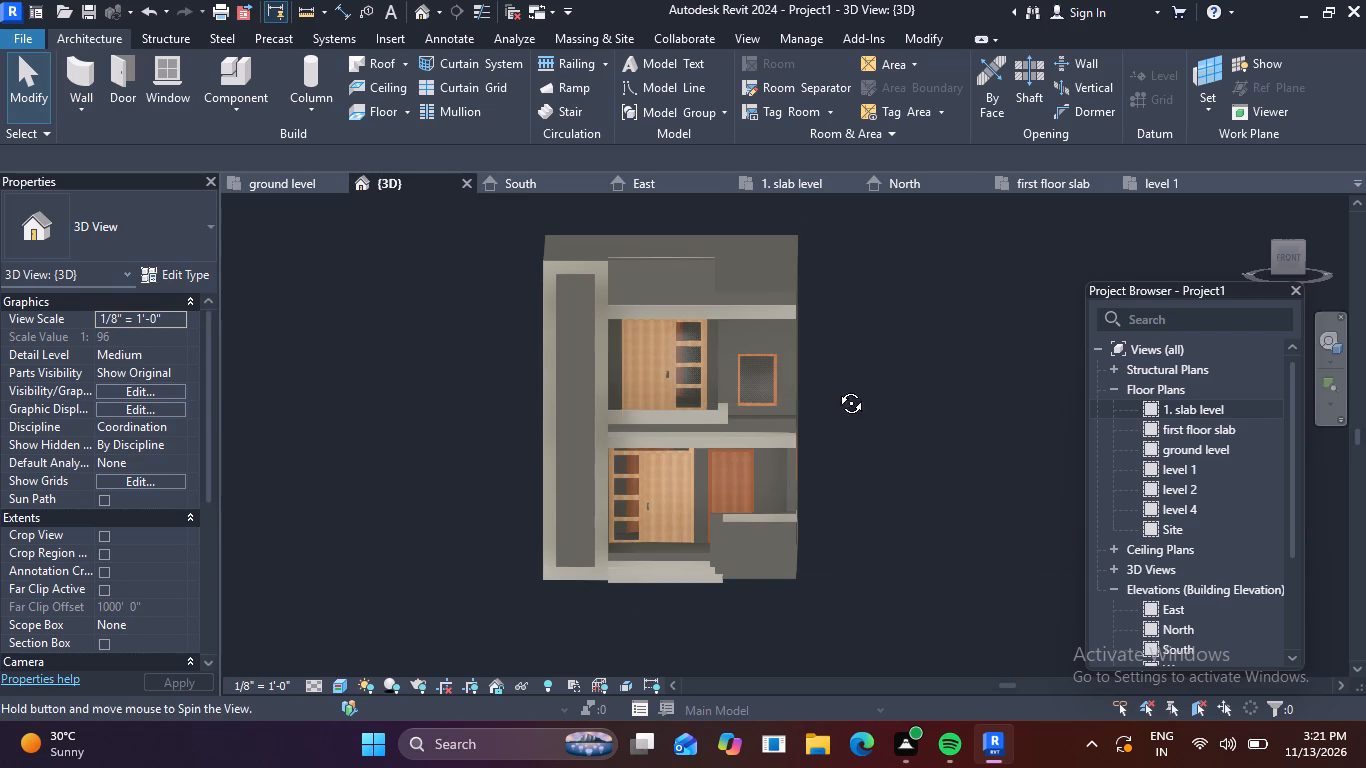
pyautogui.keyDown('shift'); pyautogui.moveTo(836, 388); pyautogui.dragTo(831, 512, button='middle'); pyautogui.keyUp('shift')
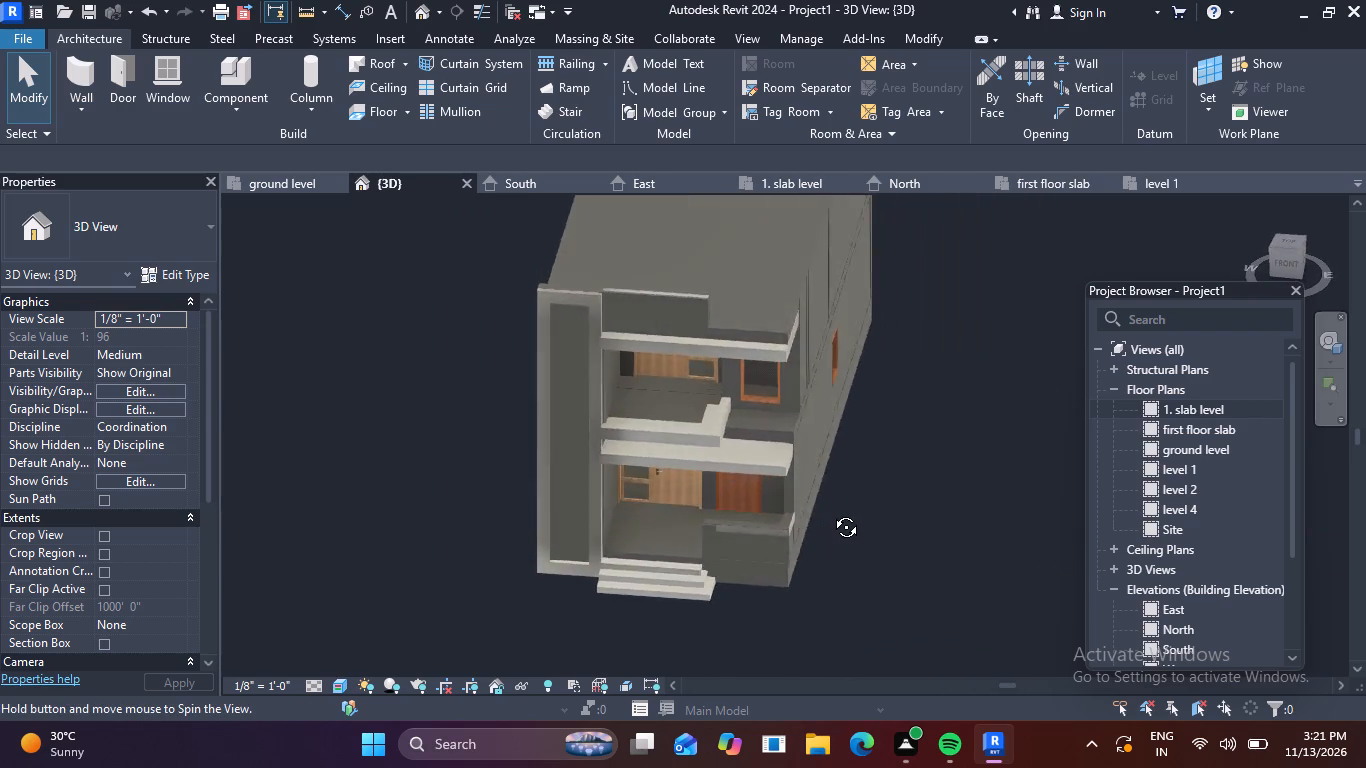
pyautogui.keyDown('shift'); pyautogui.moveTo(831, 512); pyautogui.dragTo(917, 487, button='middle'); pyautogui.keyUp('shift')
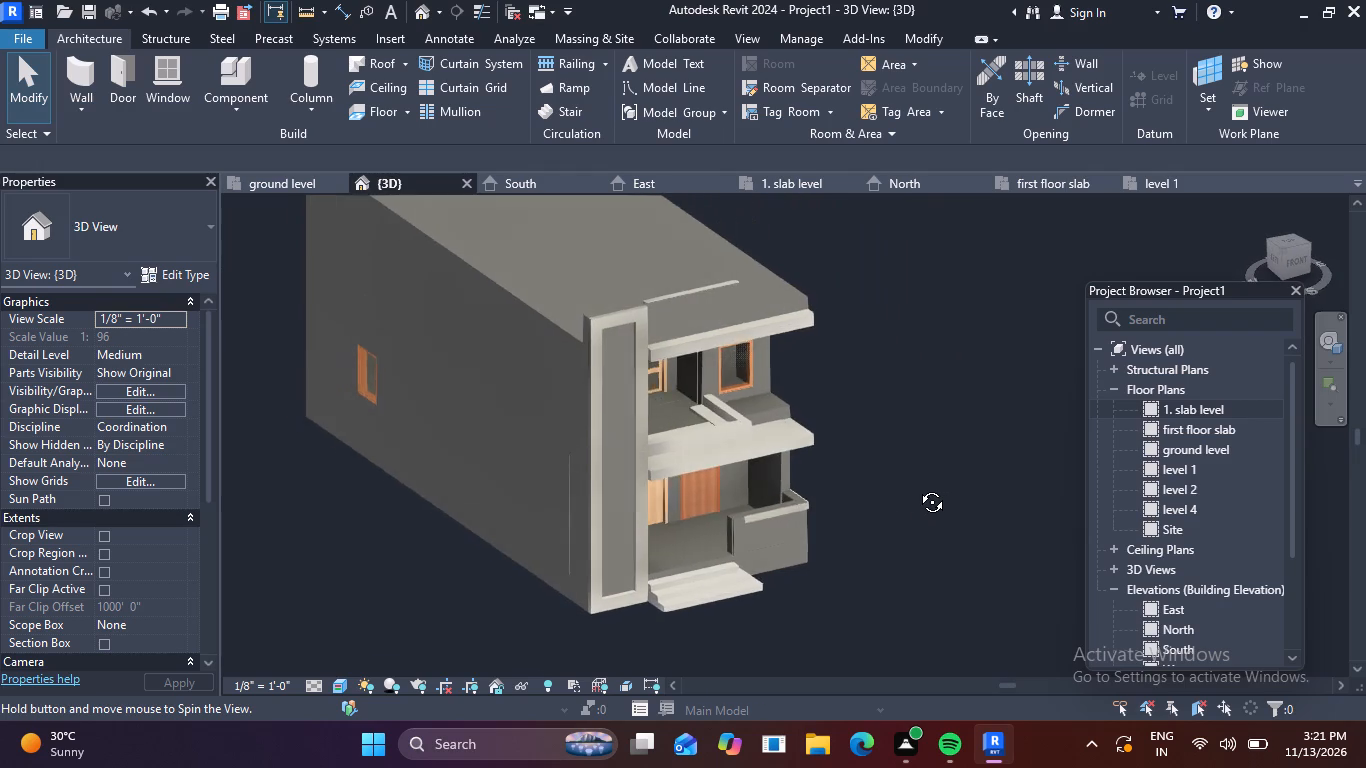
pyautogui.keyDown('shift'); pyautogui.moveTo(917, 487); pyautogui.dragTo(761, 464, button='middle'); pyautogui.keyUp('shift')
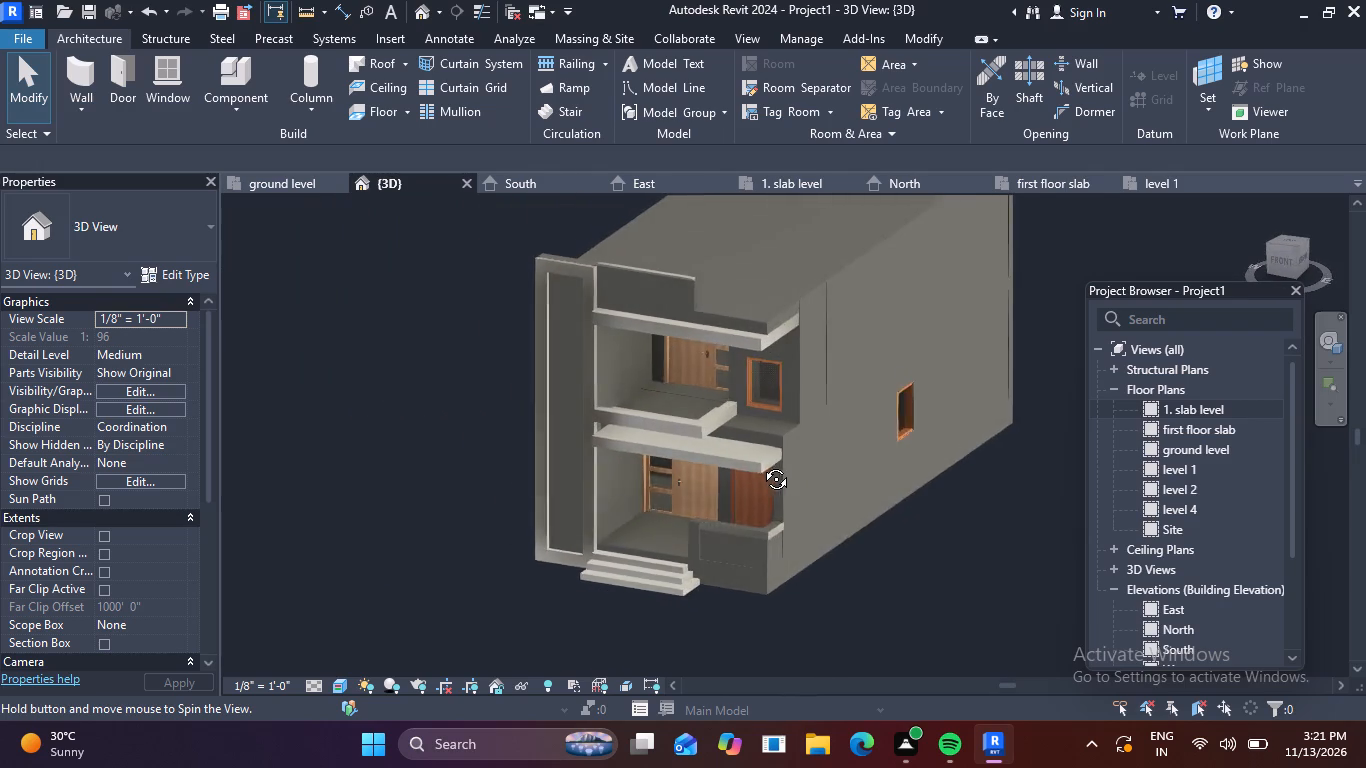
pyautogui.keyDown('shift'); pyautogui.moveTo(761, 464); pyautogui.dragTo(870, 483, button='middle'); pyautogui.keyUp('shift')
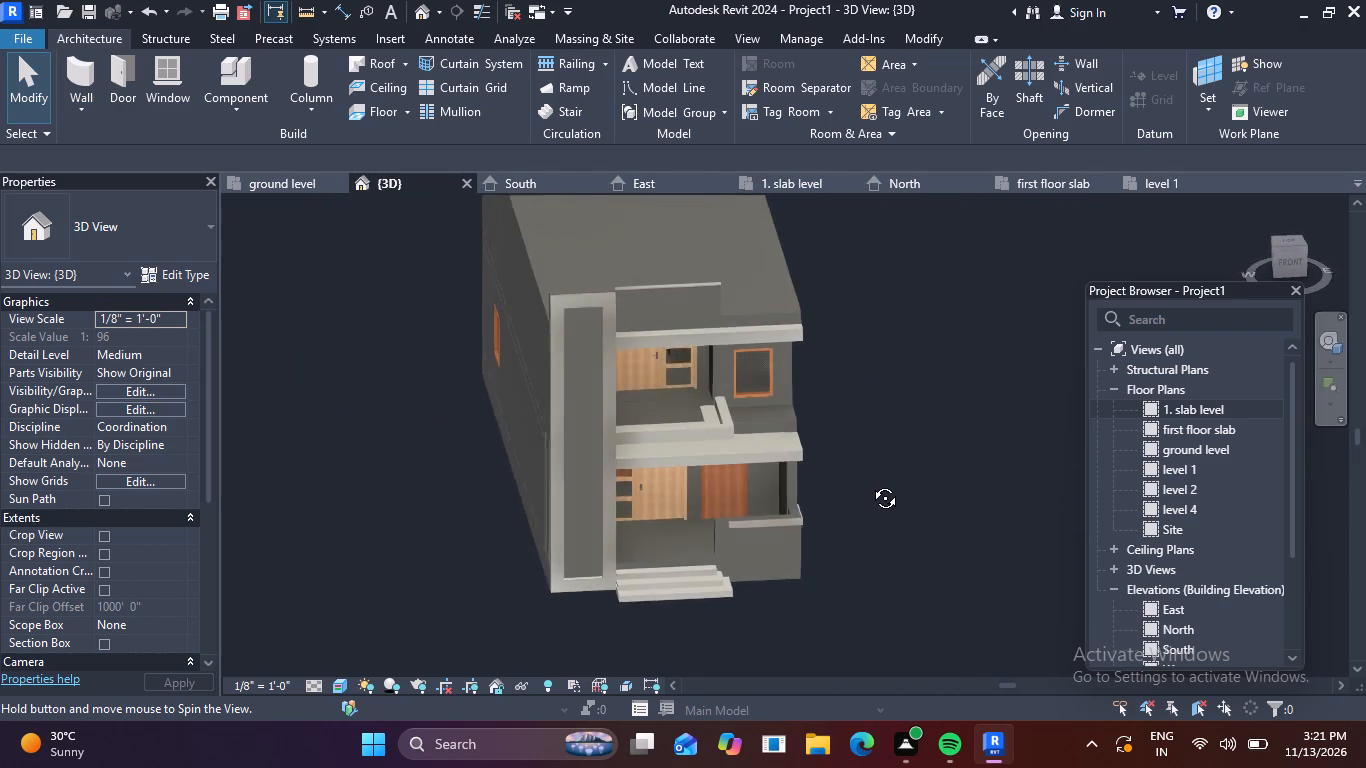
pyautogui.keyDown('shift'); pyautogui.moveTo(870, 483); pyautogui.dragTo(851, 507, button='middle'); pyautogui.keyUp('shift')
pyautogui.scroll(5, 667, 377)
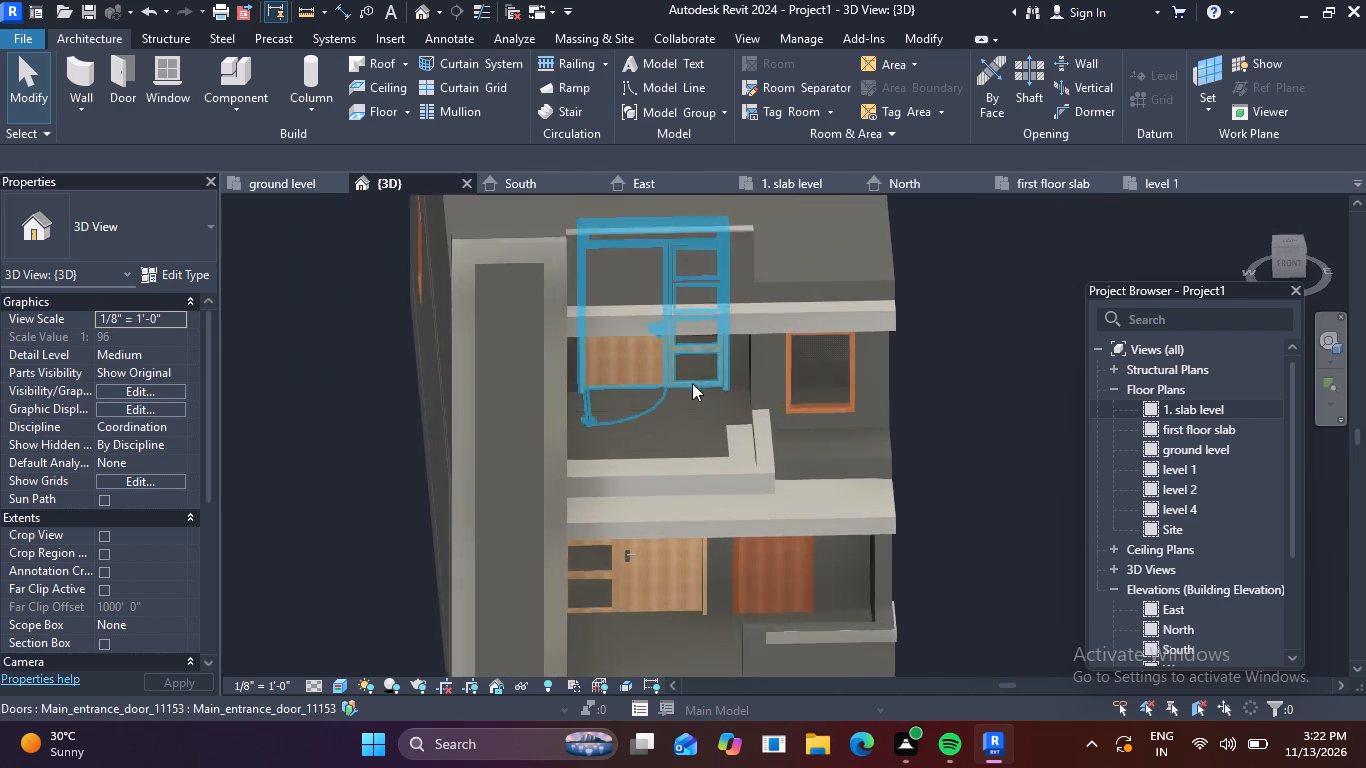
pyautogui.keyDown('shift'); pyautogui.moveTo(837, 445); pyautogui.dragTo(706, 347, button='middle'); pyautogui.keyUp('shift')
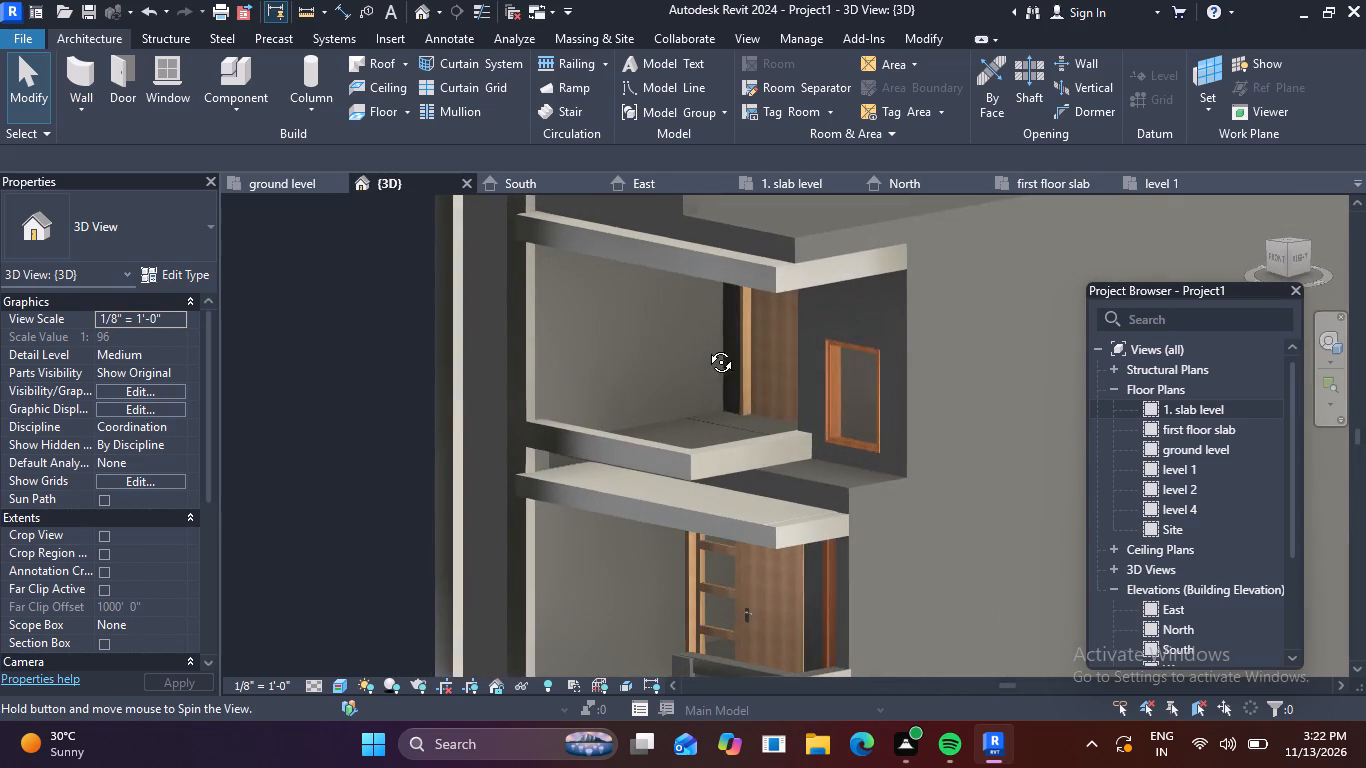
pyautogui.keyDown('shift'); pyautogui.moveTo(706, 347); pyautogui.dragTo(706, 346, button='middle'); pyautogui.keyUp('shift')
pyautogui.press('Escape')
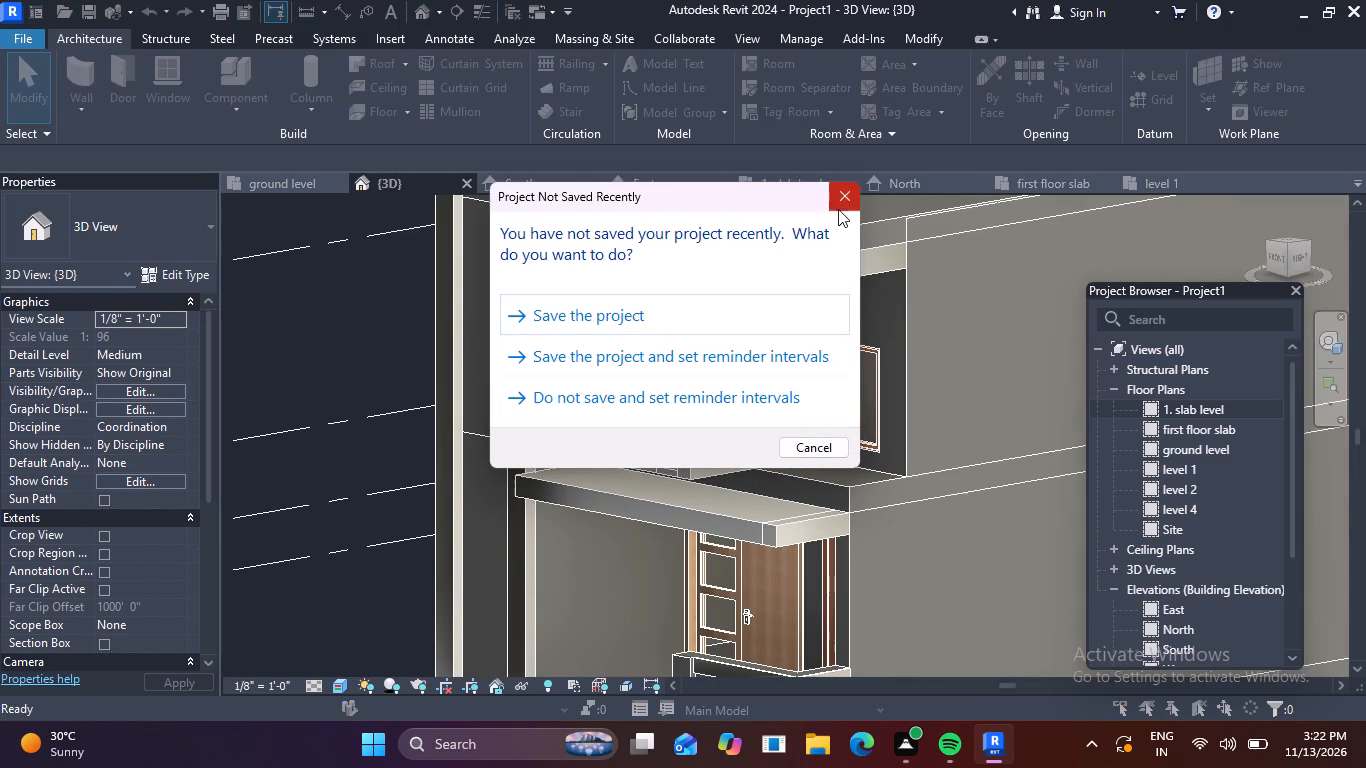
pyautogui.click(842, 205)
pyautogui.press('Escape')
# Shorten the in-place parapet return on the balcony's open side so its rear end meets the front edge of the floor slab.
pyautogui.scroll(3, 796, 438)
pyautogui.click(796, 439)
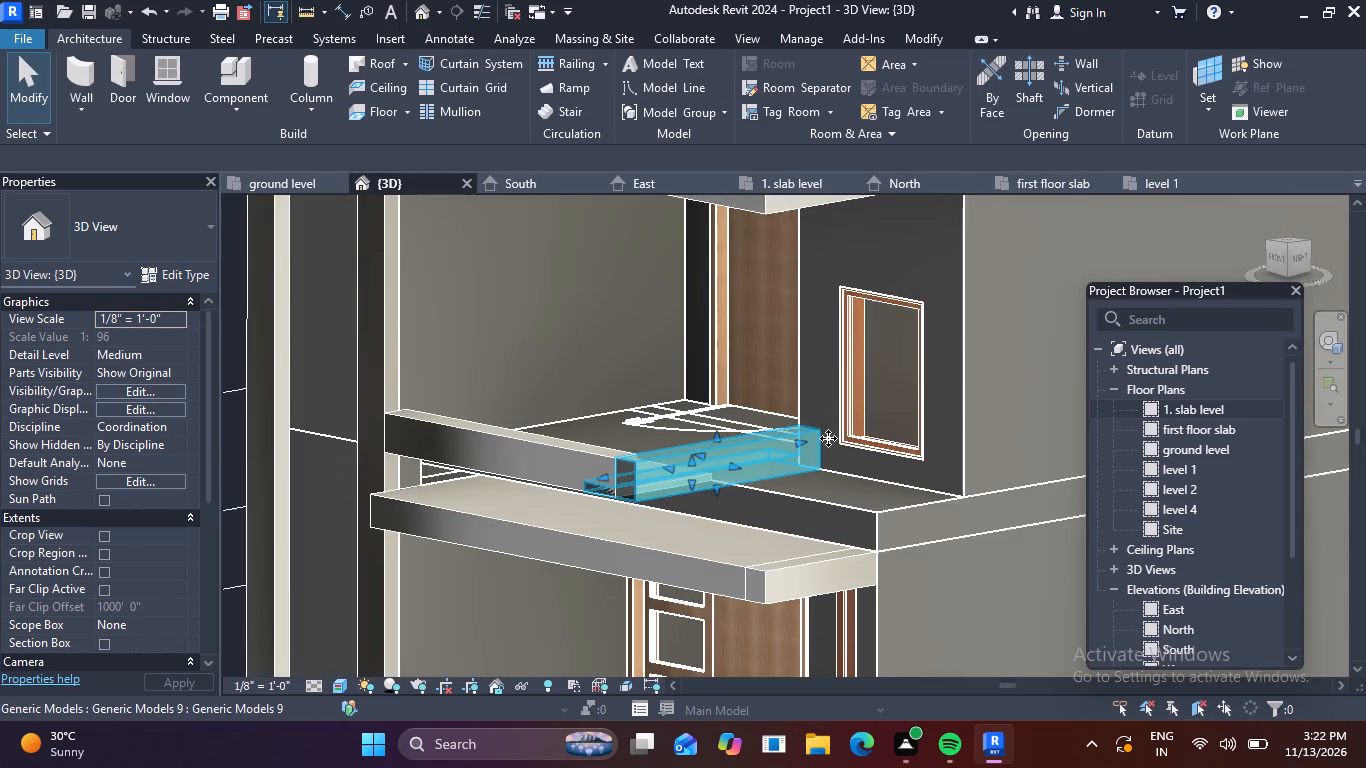
pyautogui.scroll(4, 819, 456)
pyautogui.click(787, 434)
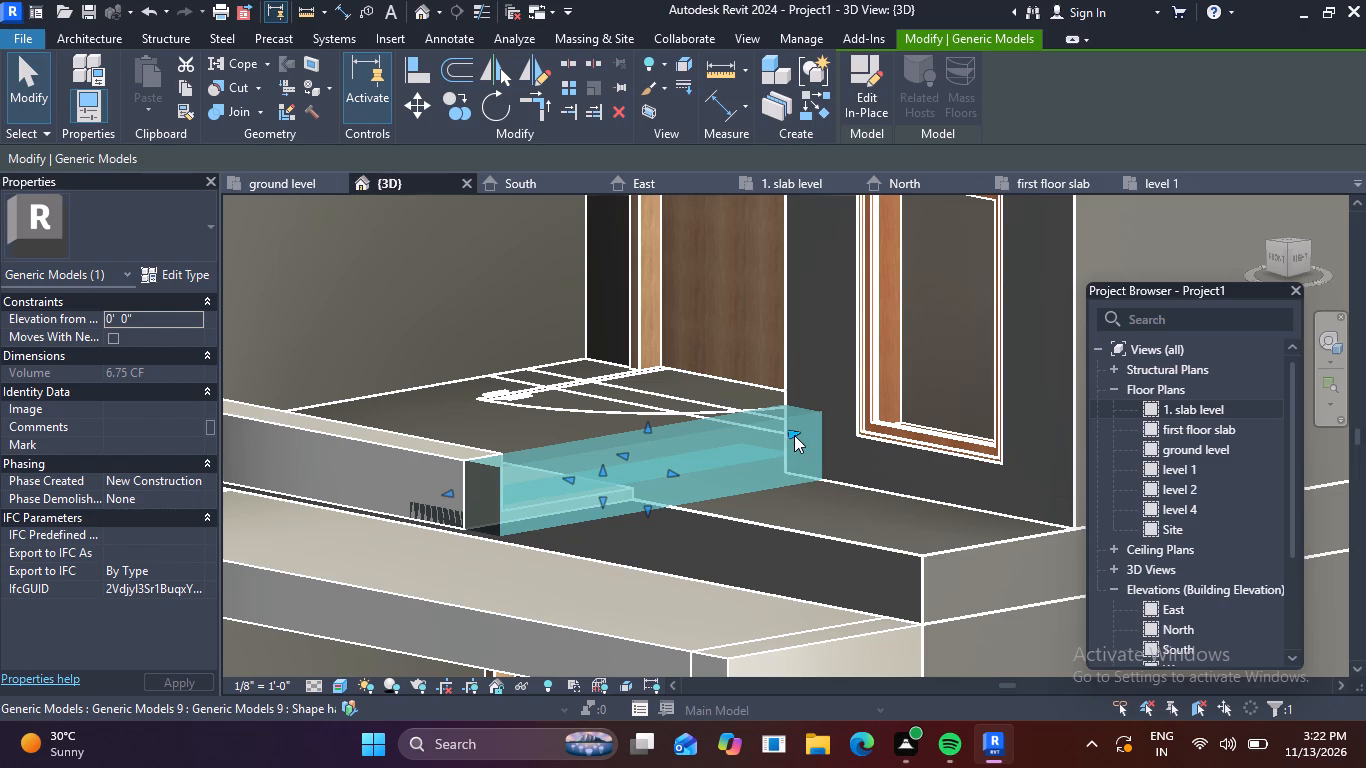
pyautogui.moveTo(793, 432); pyautogui.dragTo(643, 490)
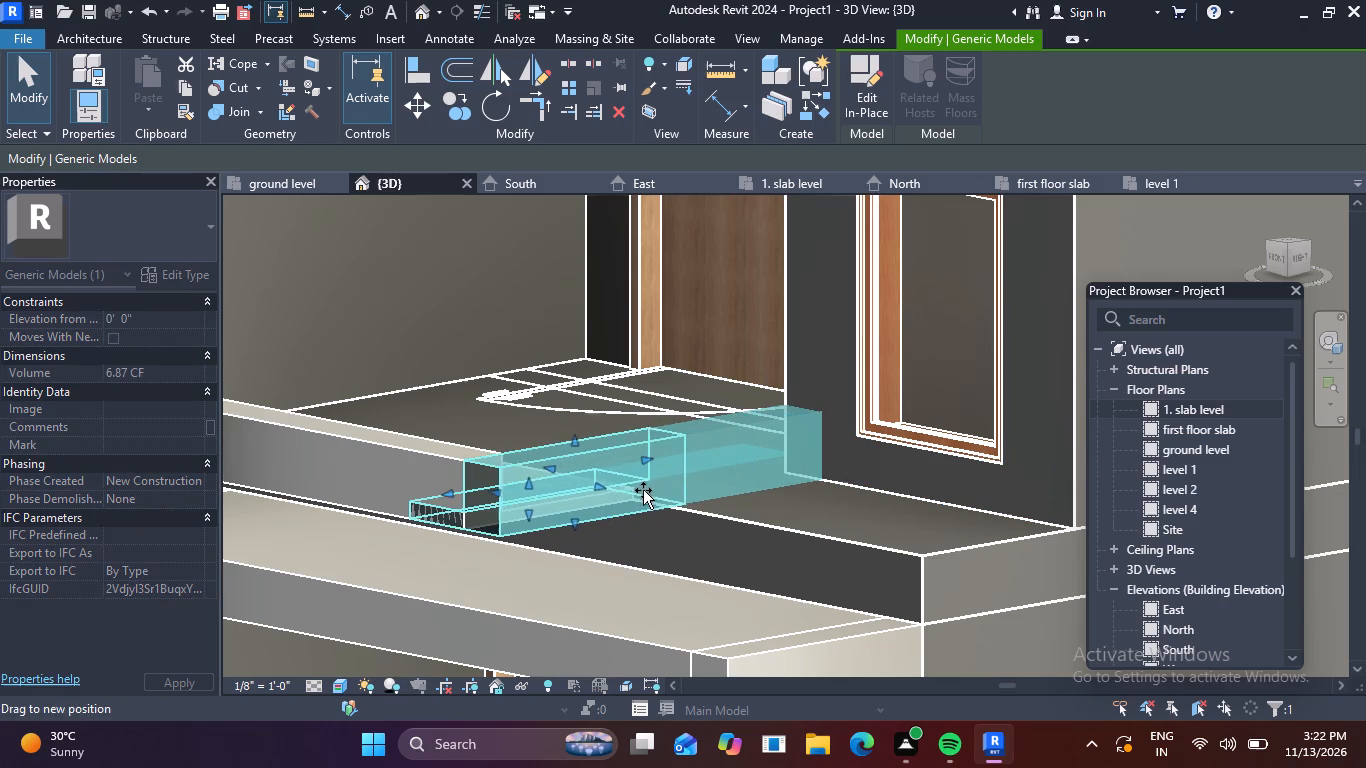
pyautogui.moveTo(643, 490); pyautogui.dragTo(606, 506)
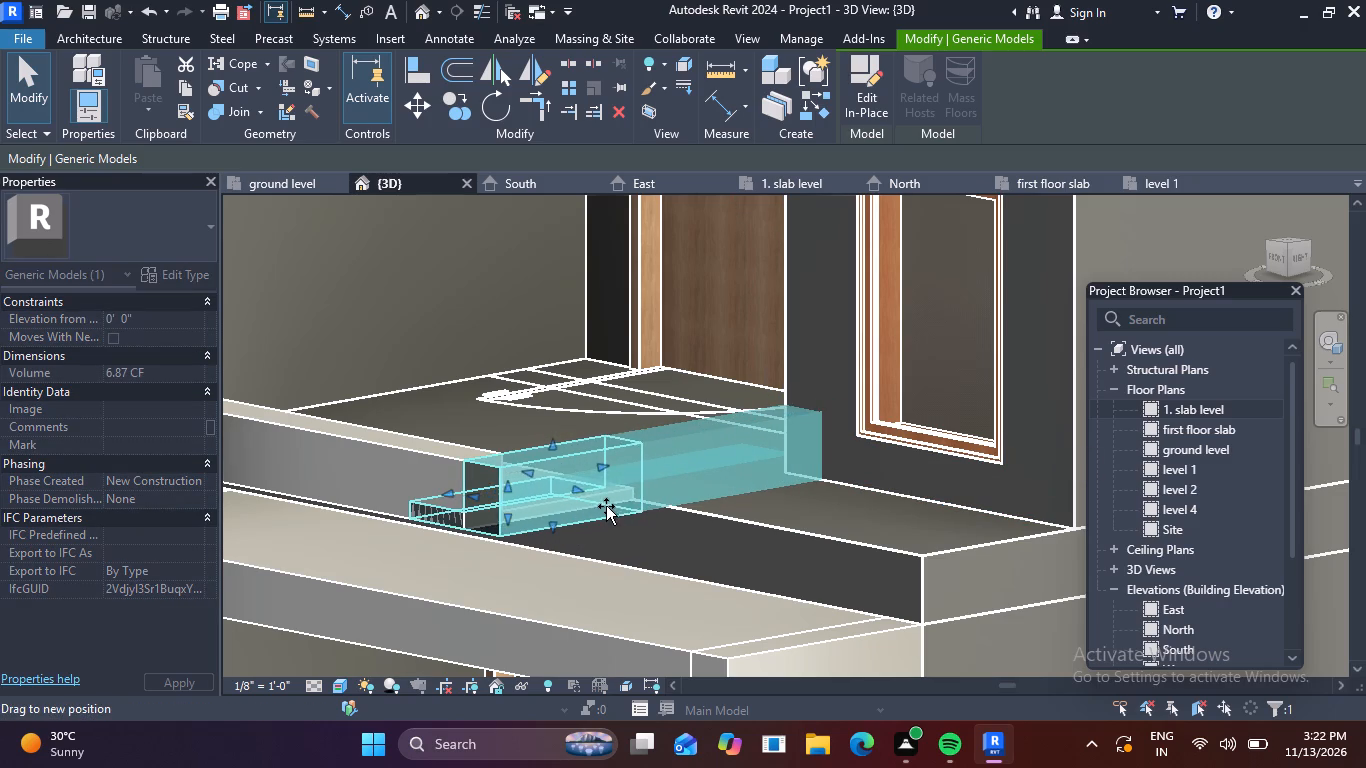
pyautogui.moveTo(606, 506); pyautogui.dragTo(635, 471)
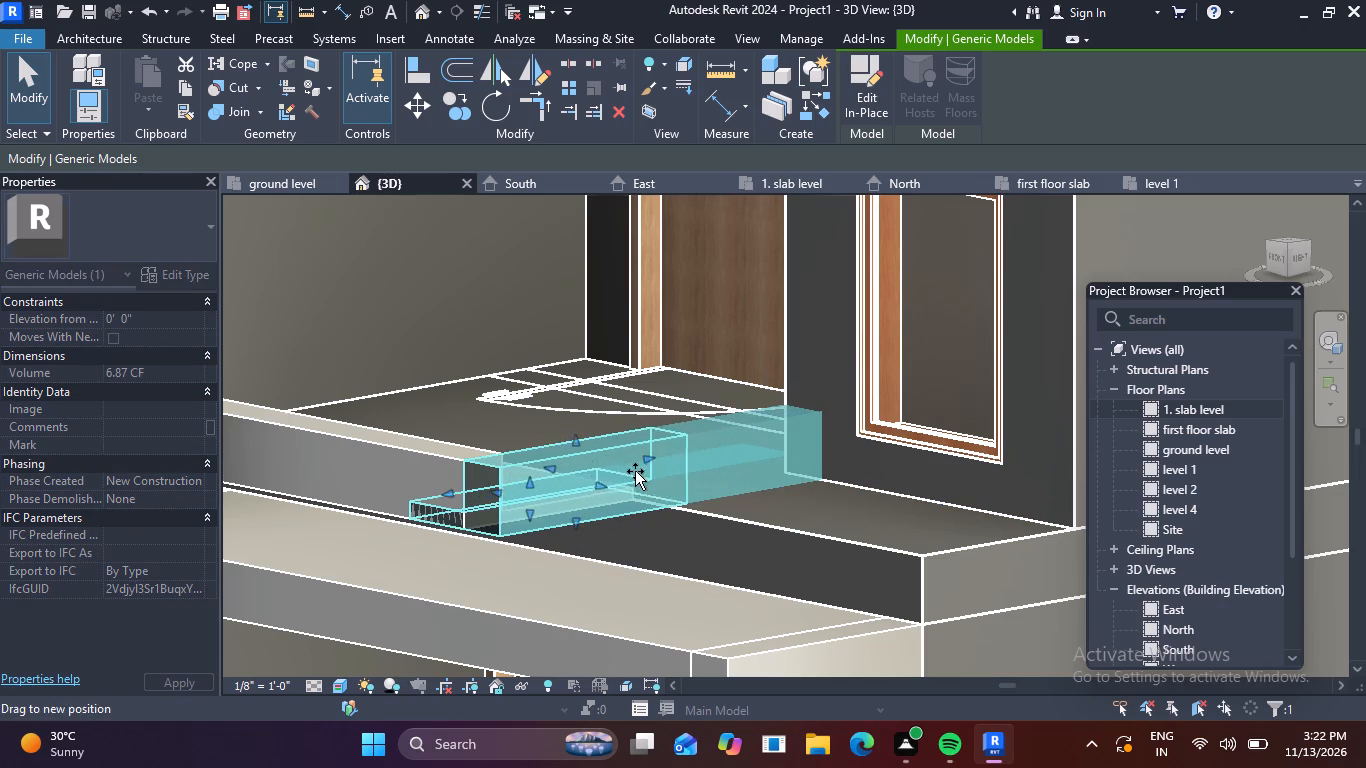
pyautogui.moveTo(635, 471); pyautogui.dragTo(597, 490)
pyautogui.scroll(-2, 728, 497)
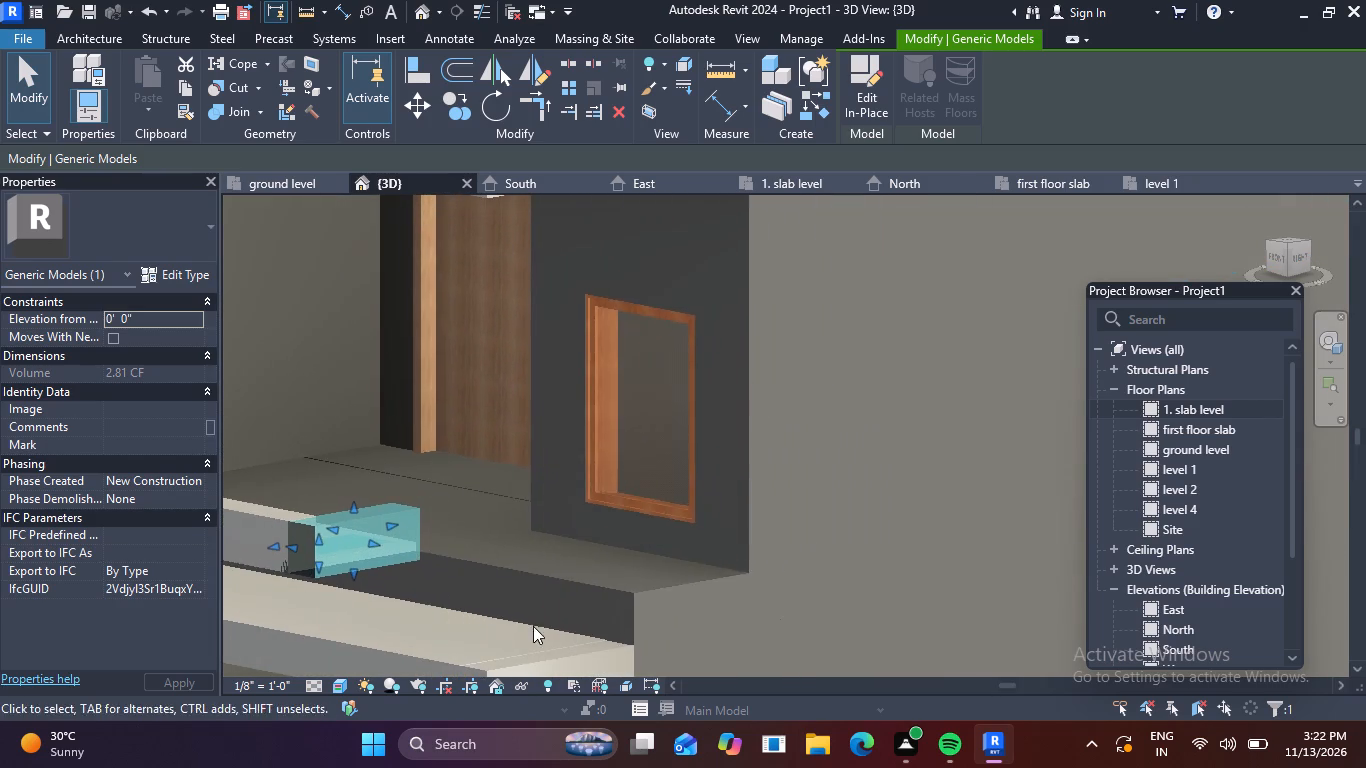
pyautogui.keyDown('shift'); pyautogui.moveTo(558, 642); pyautogui.dragTo(434, 663, button='middle'); pyautogui.keyUp('shift')
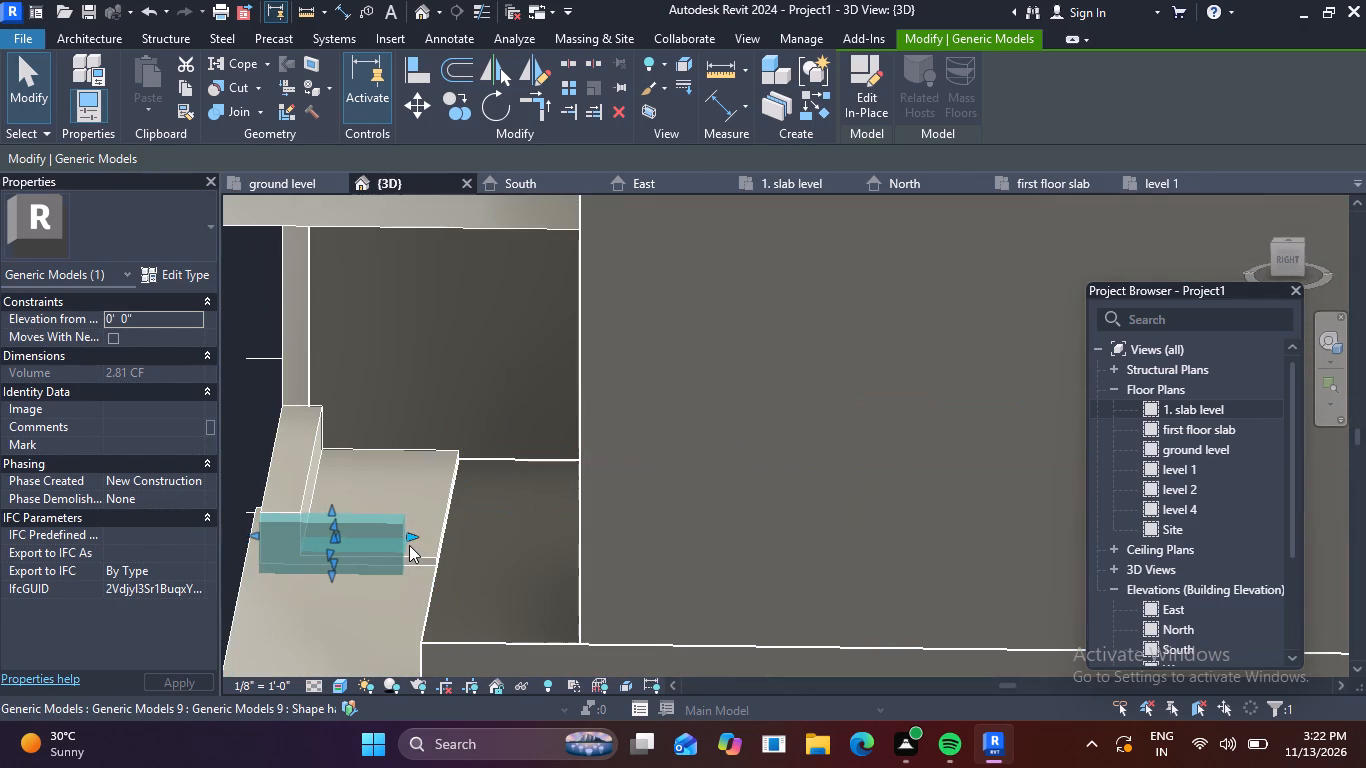
pyautogui.moveTo(411, 538); pyautogui.dragTo(436, 531)
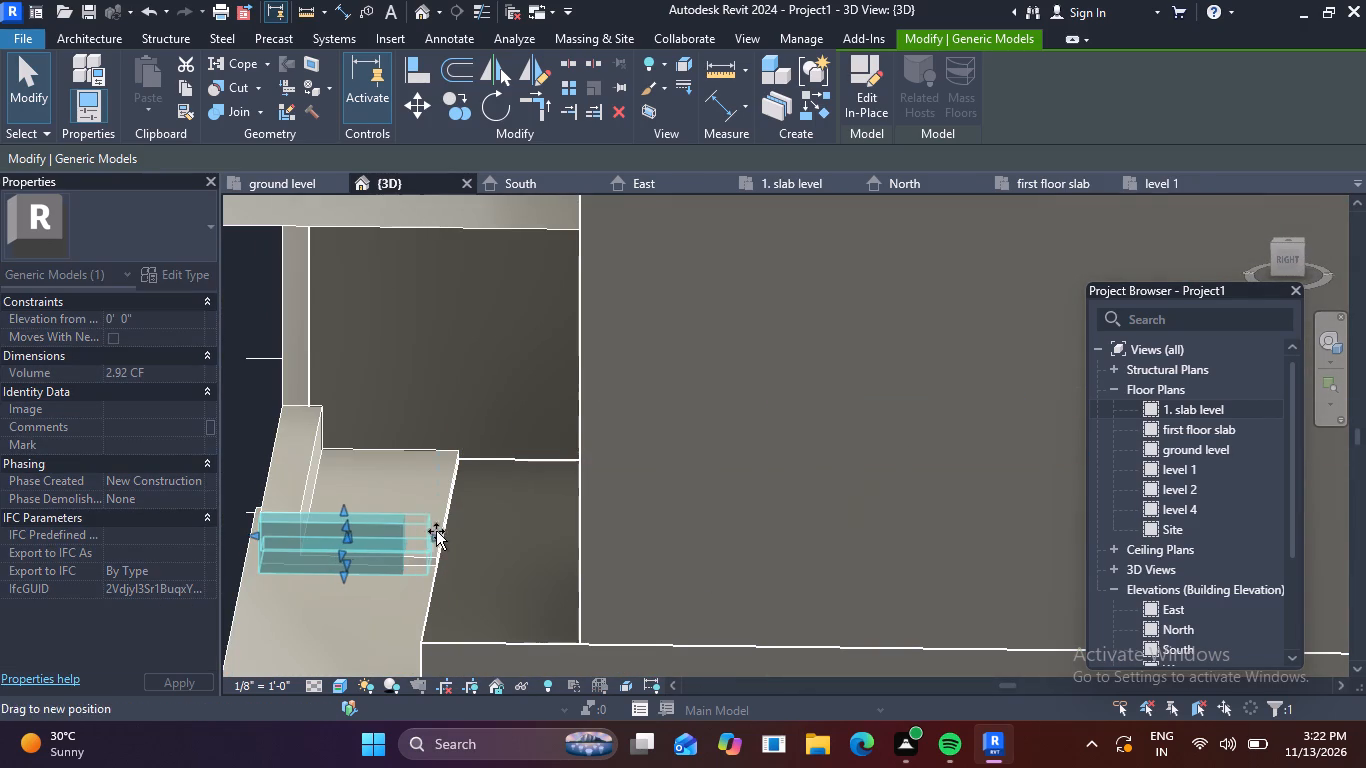
pyautogui.moveTo(436, 531); pyautogui.dragTo(442, 531)
pyautogui.press('Escape')
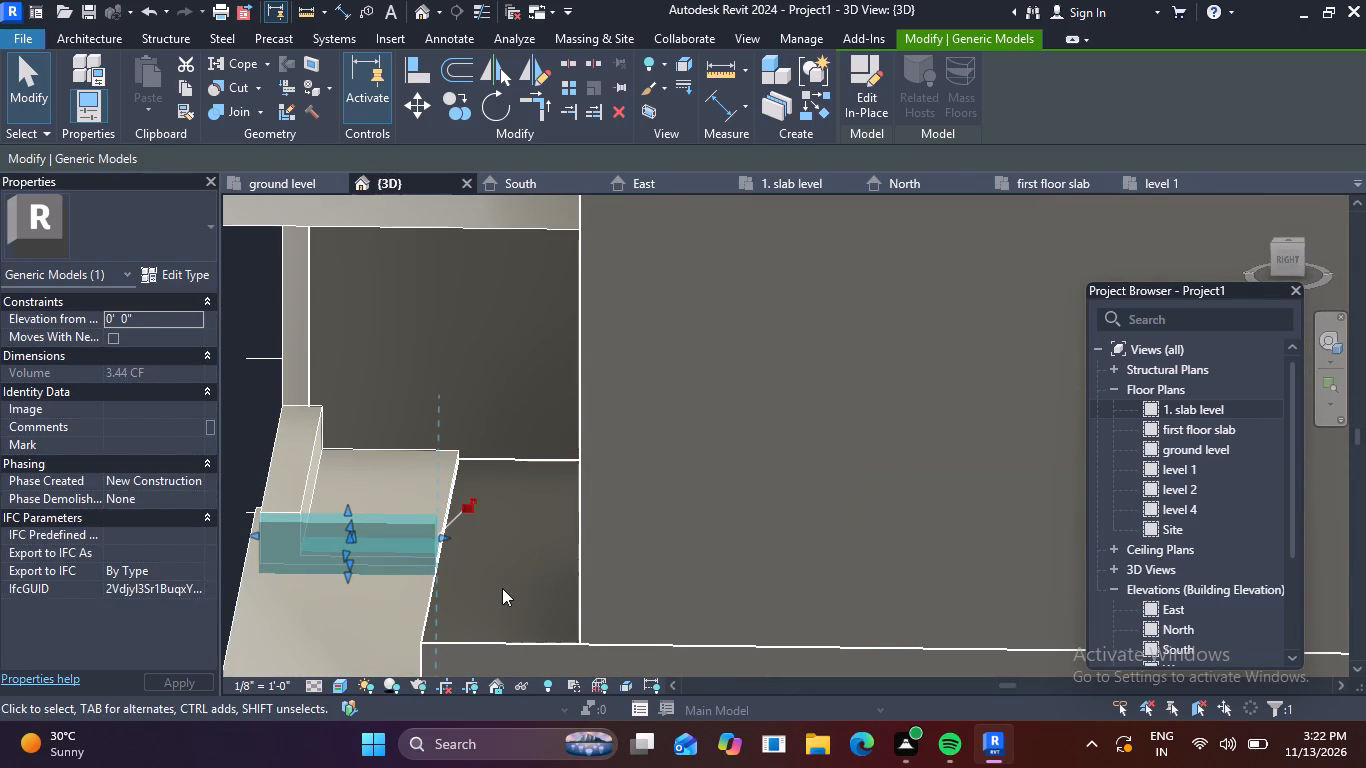
pyautogui.scroll(-3, 494, 592)
pyautogui.moveTo(684, 578); pyautogui.dragTo(741, 470, button='middle')
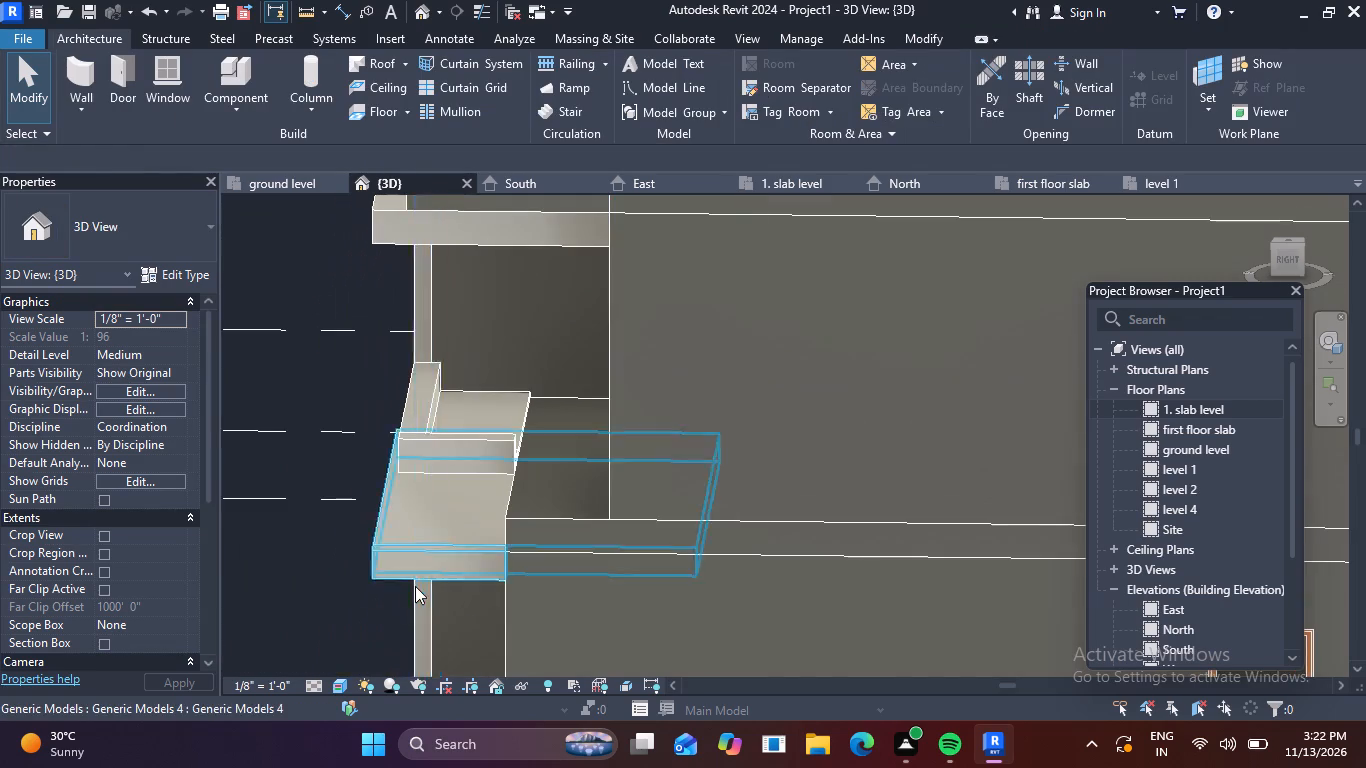
# Examine the balcony, the shortened parapet return and the whole front facade from several angles in 3D.
pyautogui.keyDown('shift'); pyautogui.moveTo(418, 586); pyautogui.dragTo(596, 540, button='middle'); pyautogui.keyUp('shift')
pyautogui.keyDown('shift'); pyautogui.middleClick(596, 540); pyautogui.keyUp('shift')
pyautogui.keyDown('shift'); pyautogui.middleClick(596, 540); pyautogui.keyUp('shift')
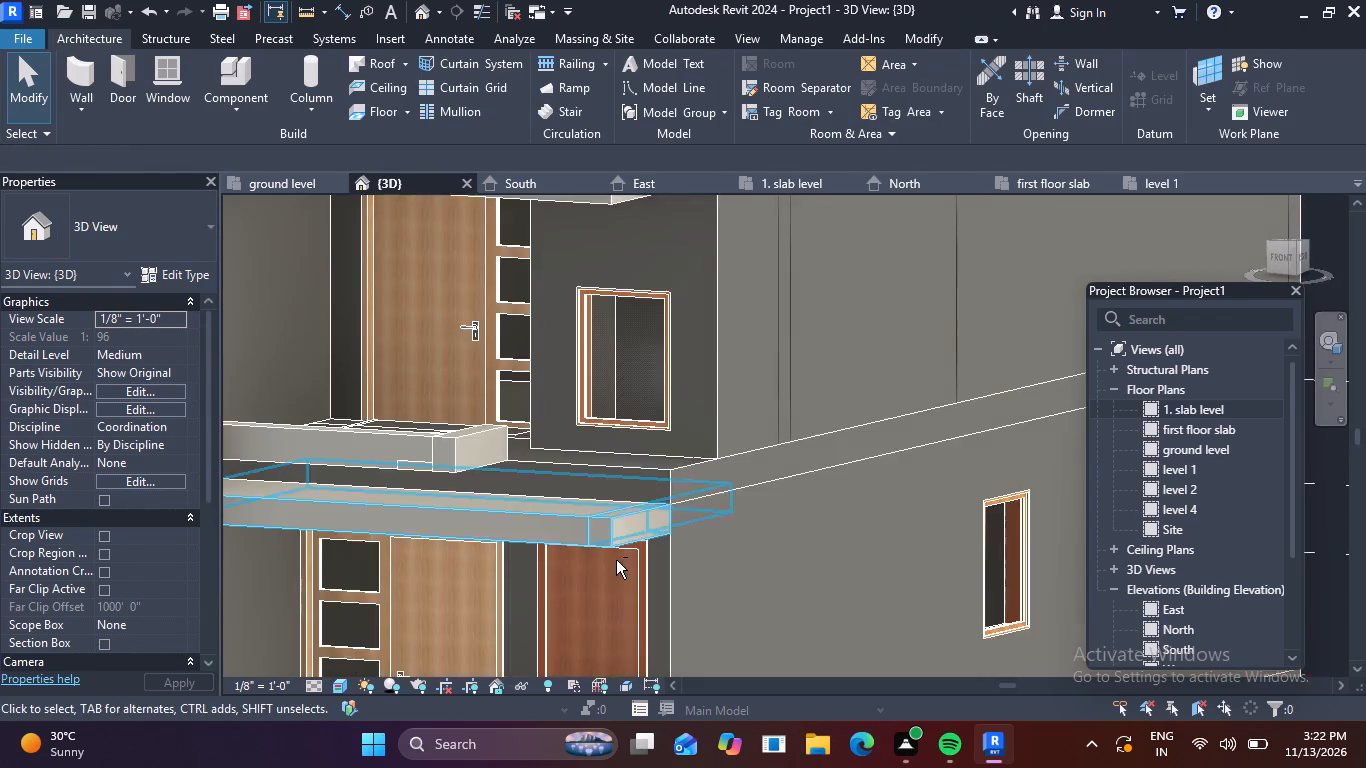
pyautogui.moveTo(688, 596); pyautogui.dragTo(732, 383, button='middle')
pyautogui.scroll(1, 652, 235)
pyautogui.moveTo(651, 252); pyautogui.dragTo(614, 452, button='middle')
pyautogui.scroll(10, 614, 452)
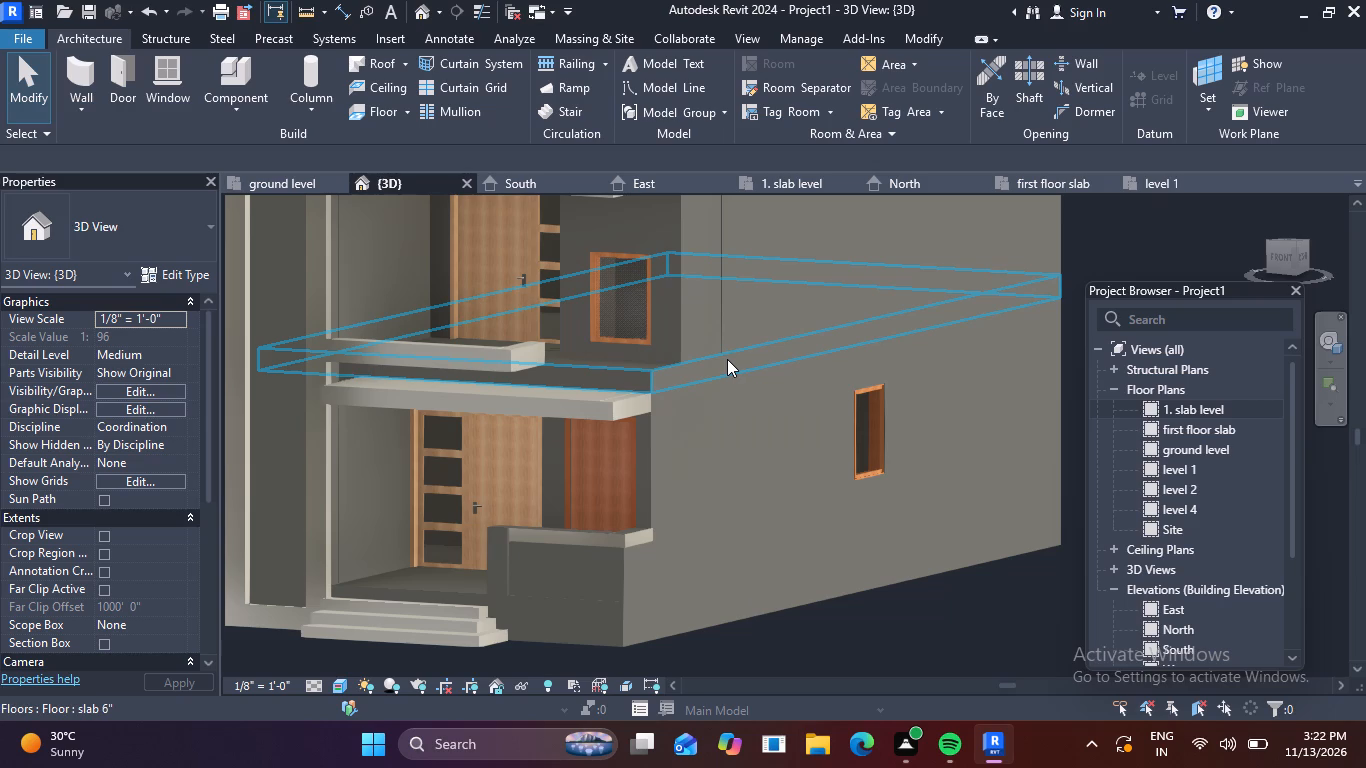
pyautogui.scroll(-3, 645, 380)
pyautogui.moveTo(663, 426); pyautogui.dragTo(673, 481, button='middle')
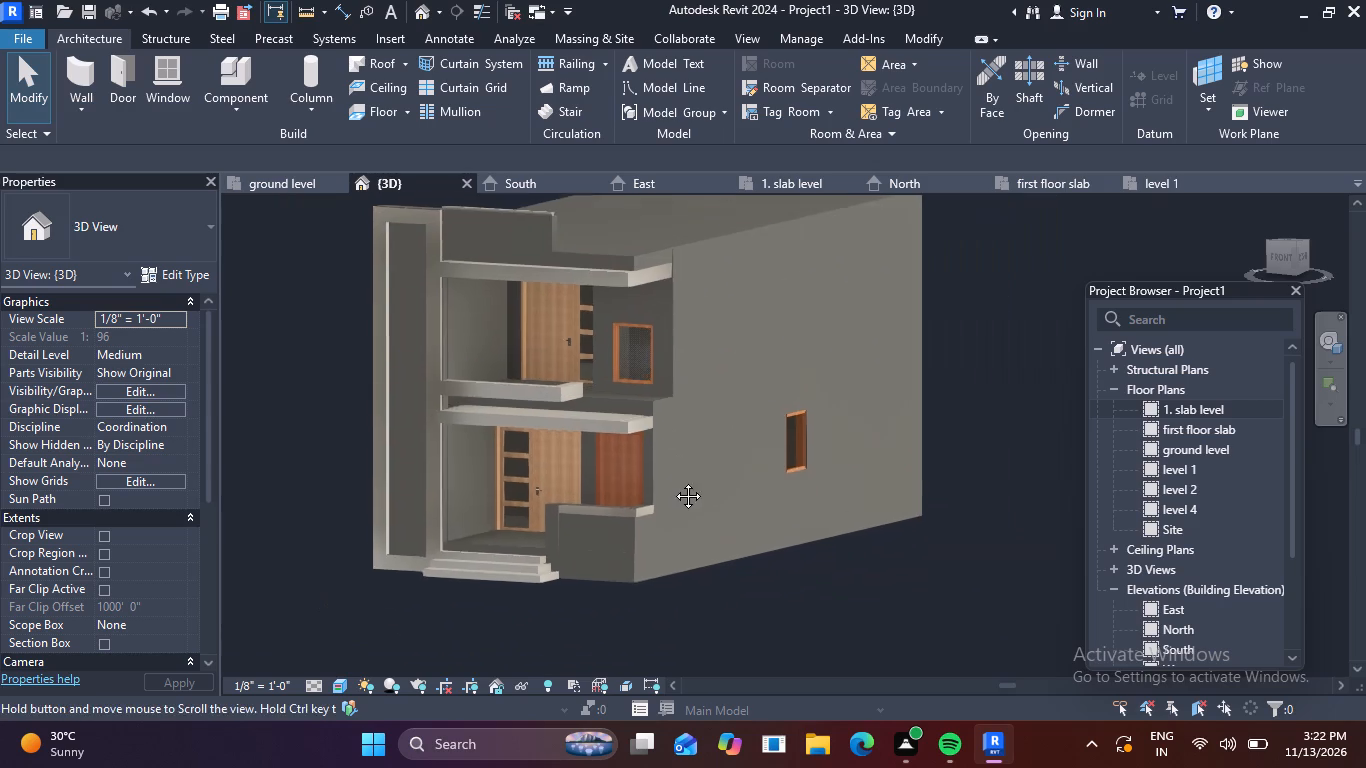
pyautogui.moveTo(673, 481); pyautogui.dragTo(675, 488, button='middle')
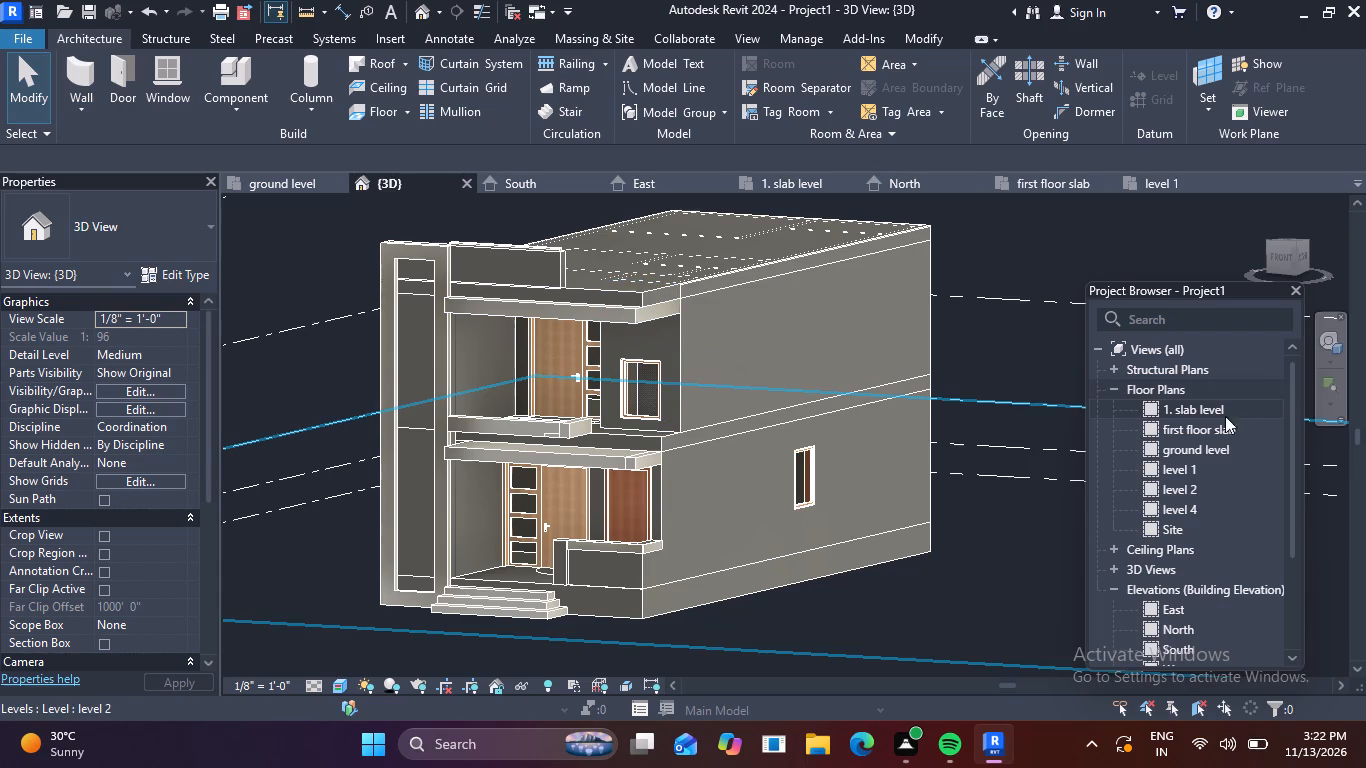
# Delete the Fixed 36" x 48" window and its 9" host wall beside the balcony door in the 1. slab level plan.
pyautogui.doubleClick(1150, 407)
pyautogui.scroll(-2, 724, 421)
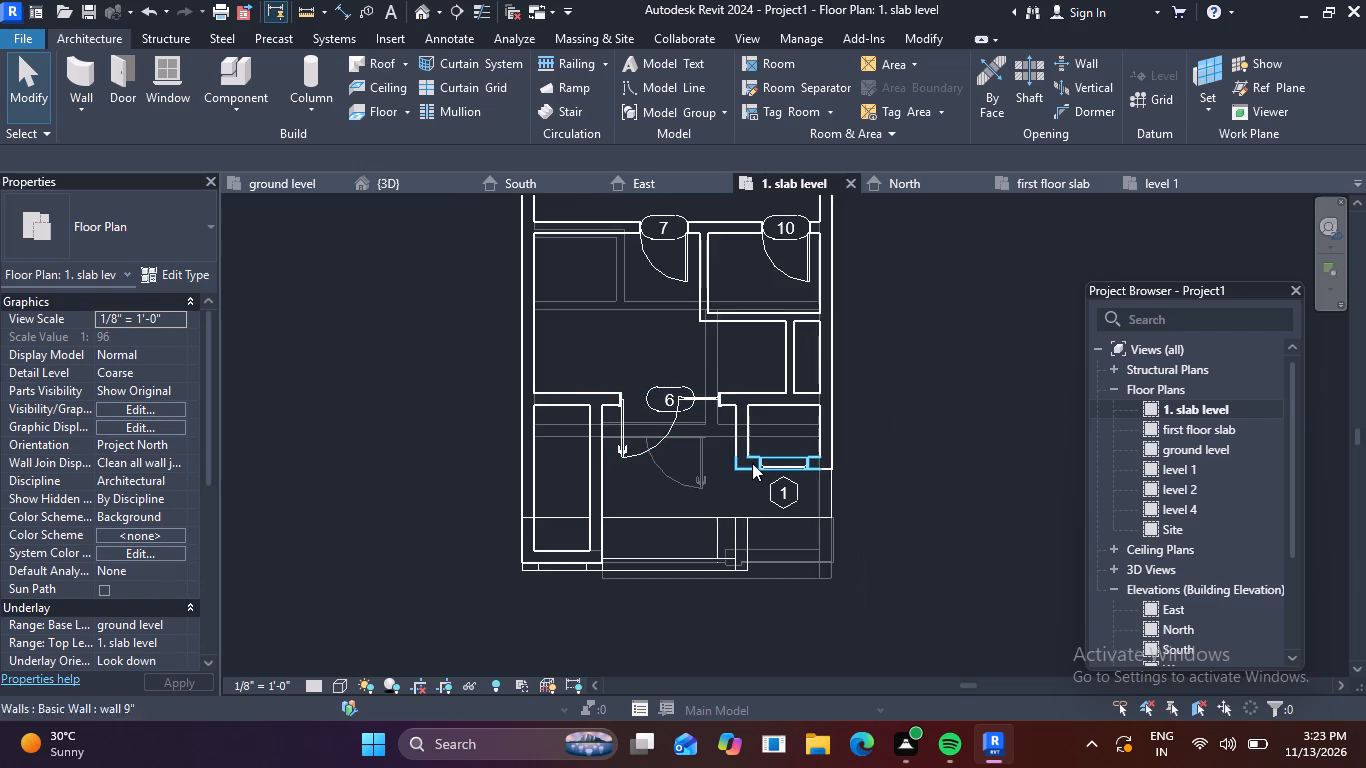
pyautogui.moveTo(759, 463); pyautogui.dragTo(722, 394, button='middle')
pyautogui.click(781, 394)
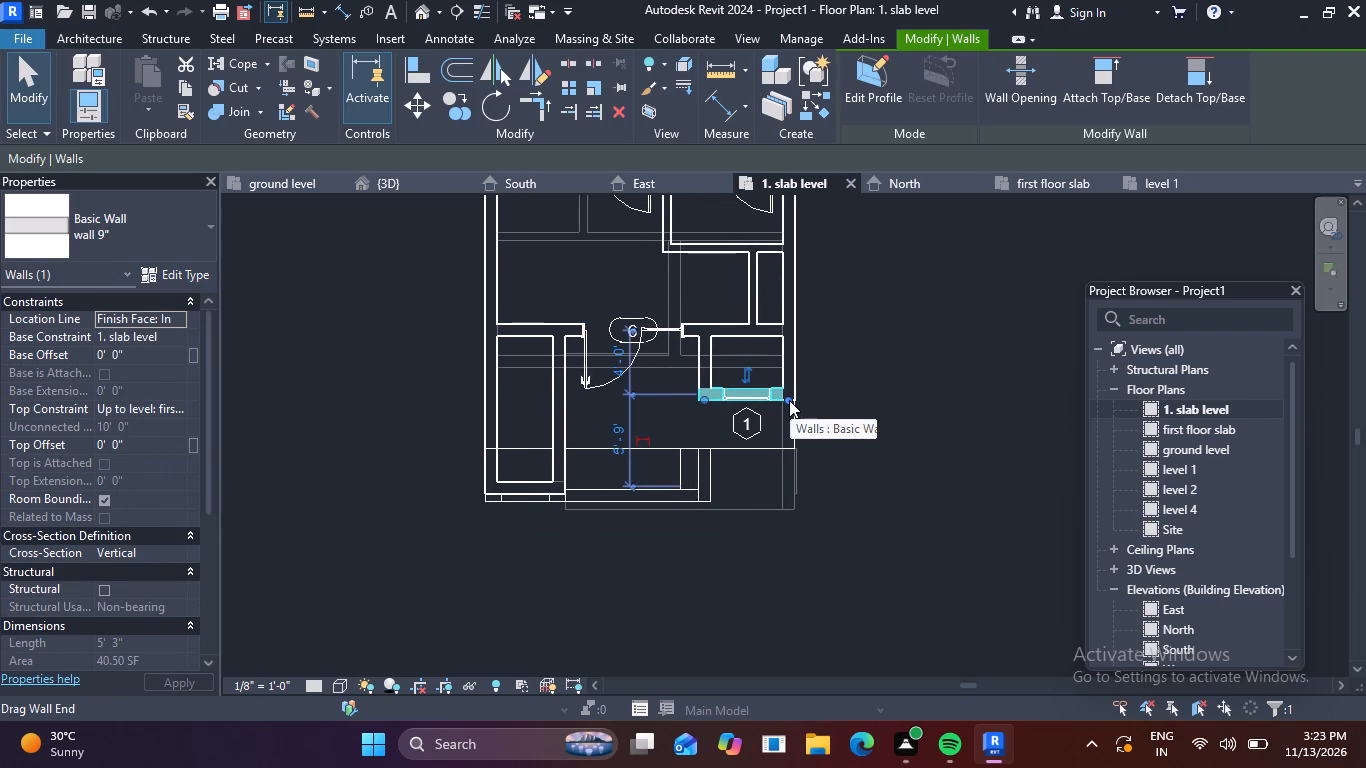
pyautogui.click(789, 400)
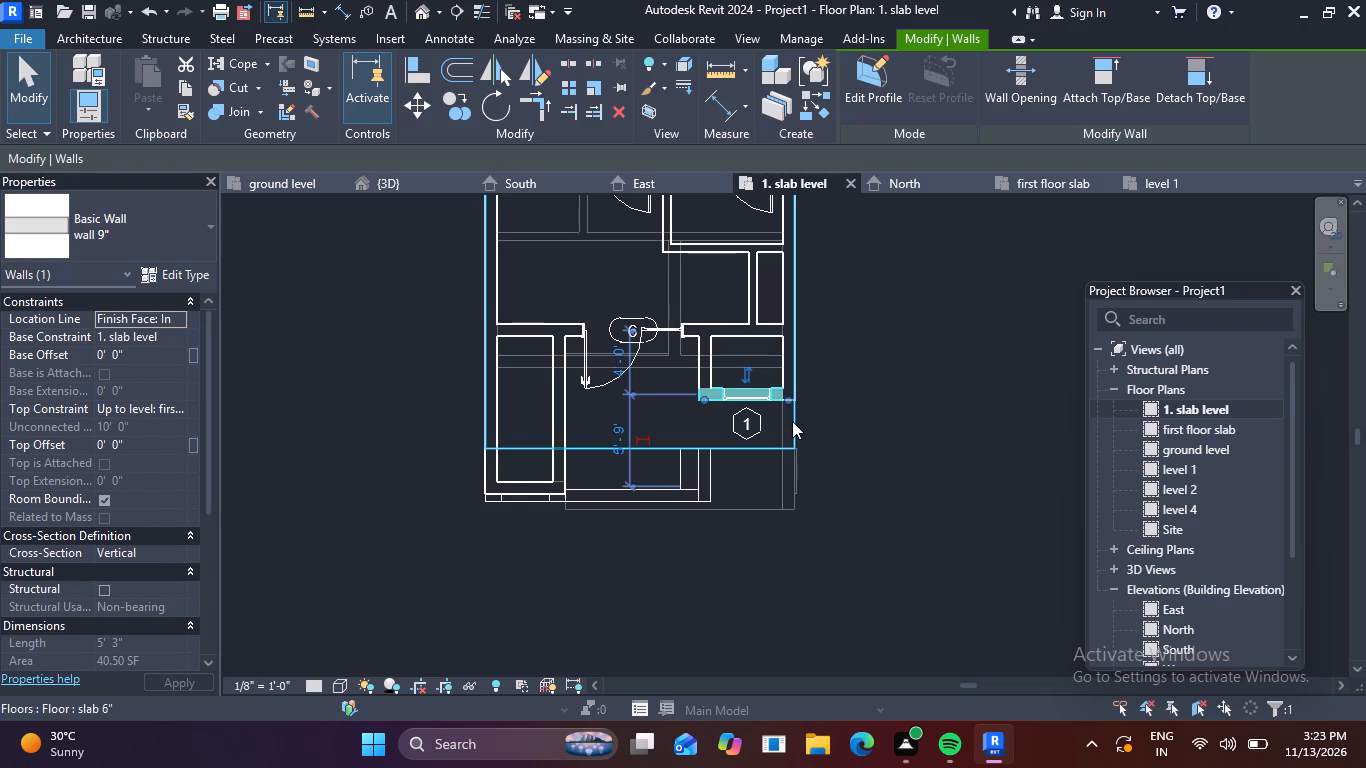
pyautogui.press('Escape')
pyautogui.scroll(4, 766, 410)
pyautogui.click(753, 388)
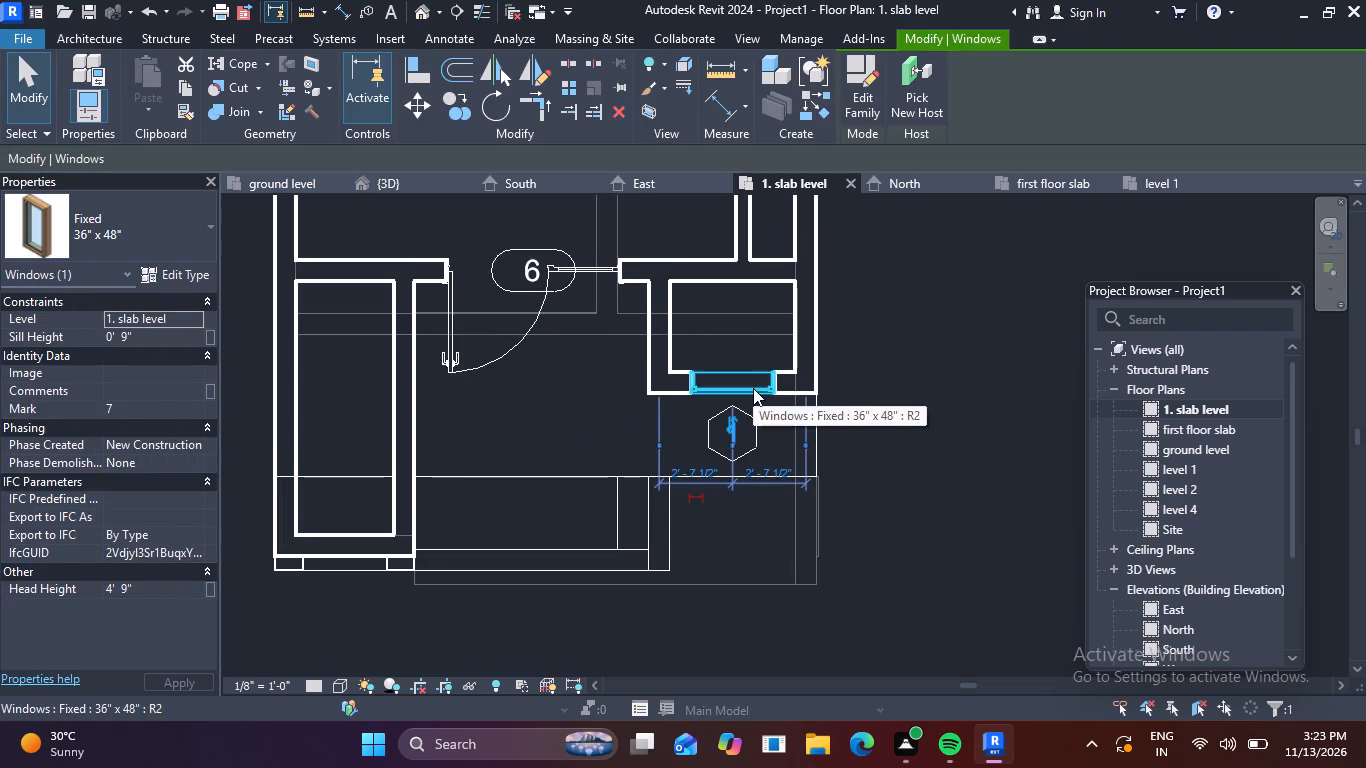
pyautogui.press('Delete')
pyautogui.click(753, 388)
pyautogui.press('Delete')
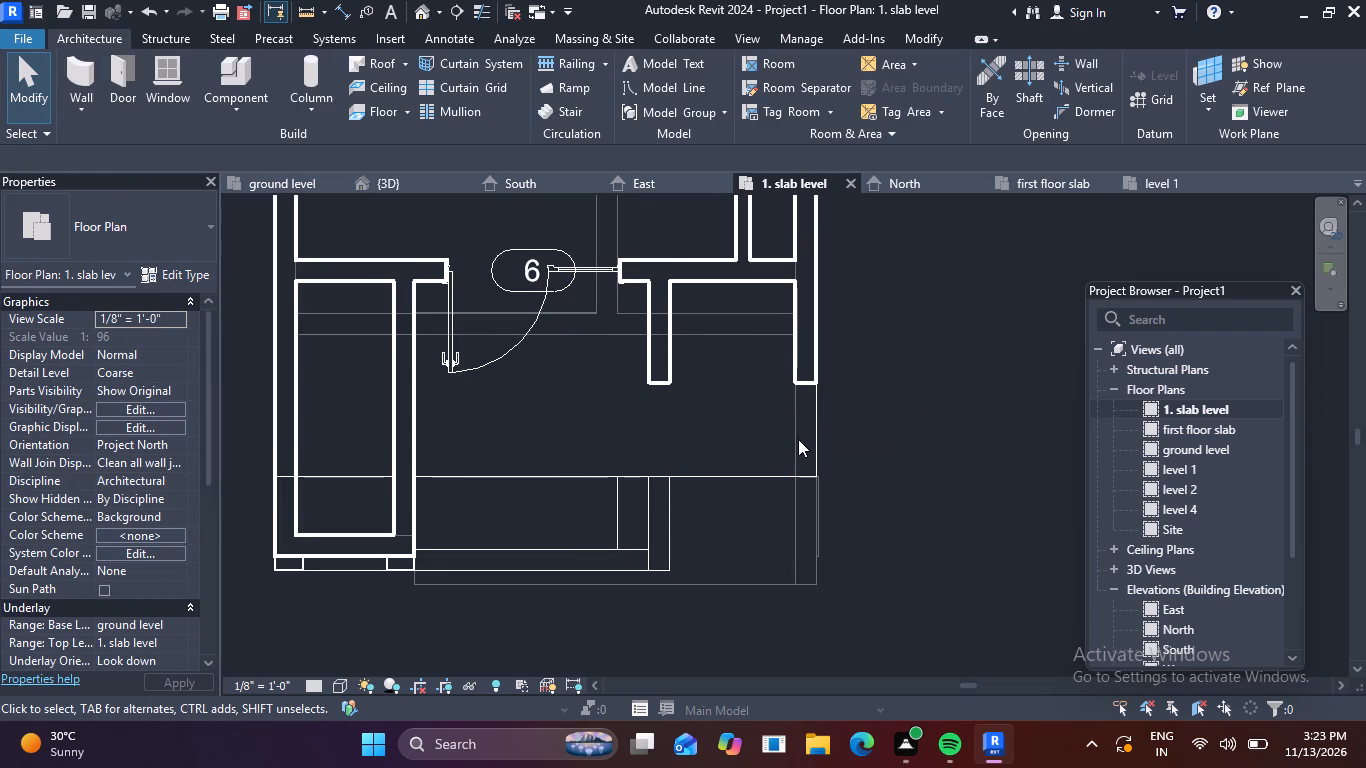
# Draw 9" walls extending both side walls beside the balcony door about 3' 4 1/2" to the slab's front edge, joined by a front wall.
pyautogui.click(76, 84)
pyautogui.click(818, 388)
pyautogui.press('space')
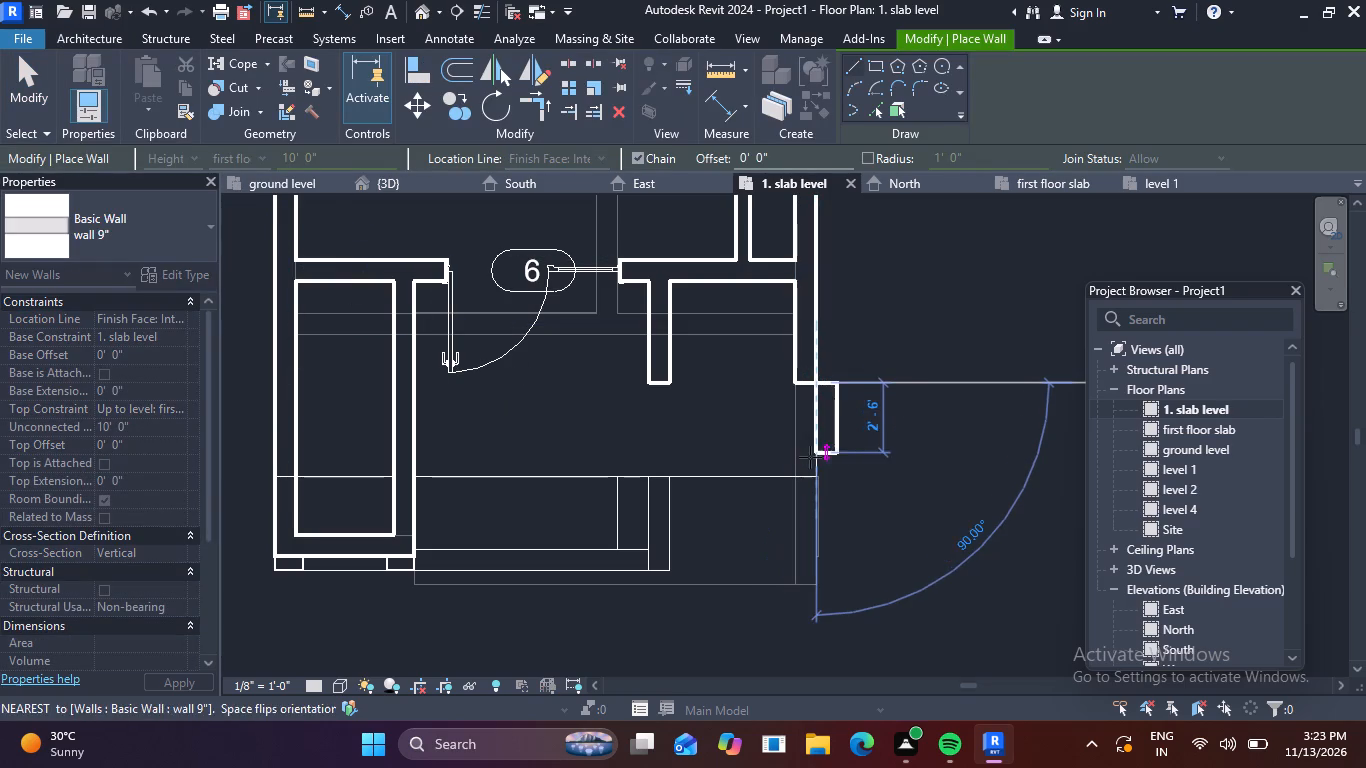
pyautogui.click(812, 475)
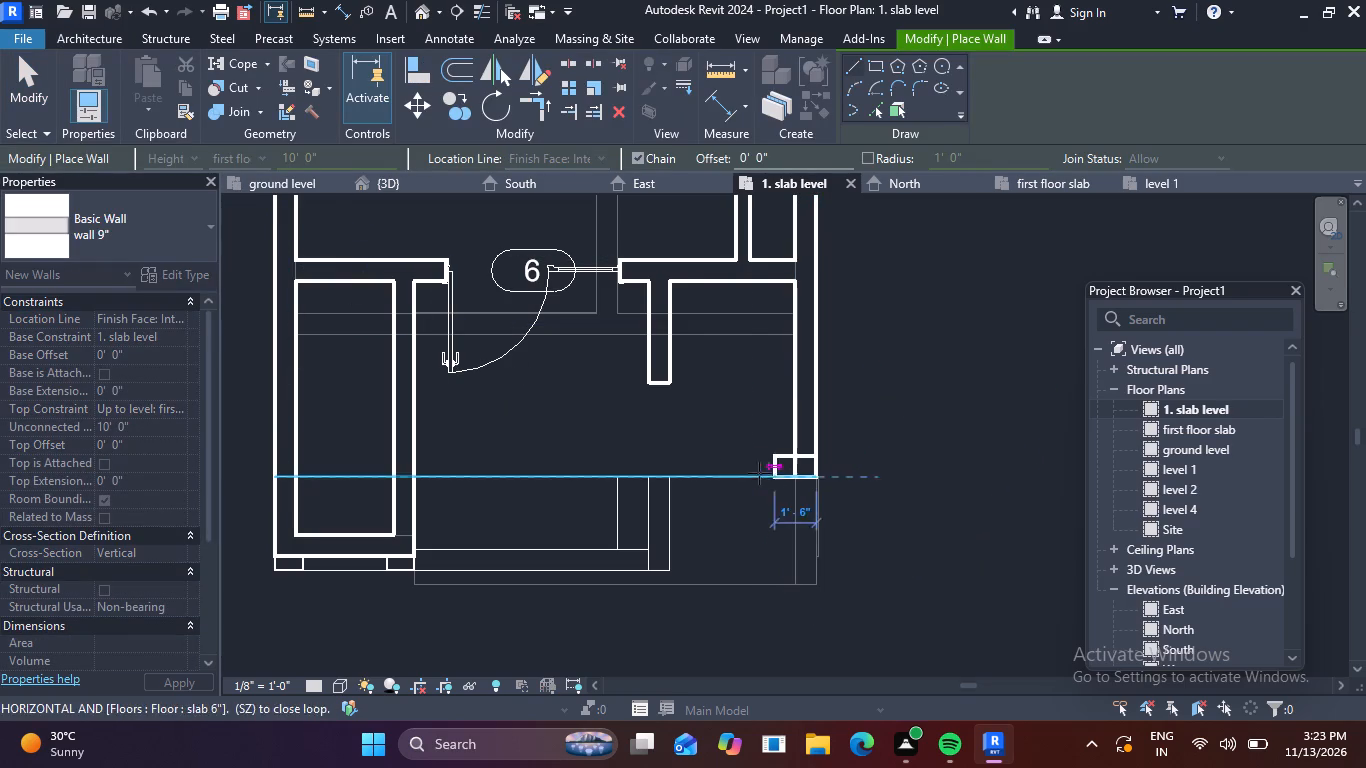
pyautogui.click(651, 471)
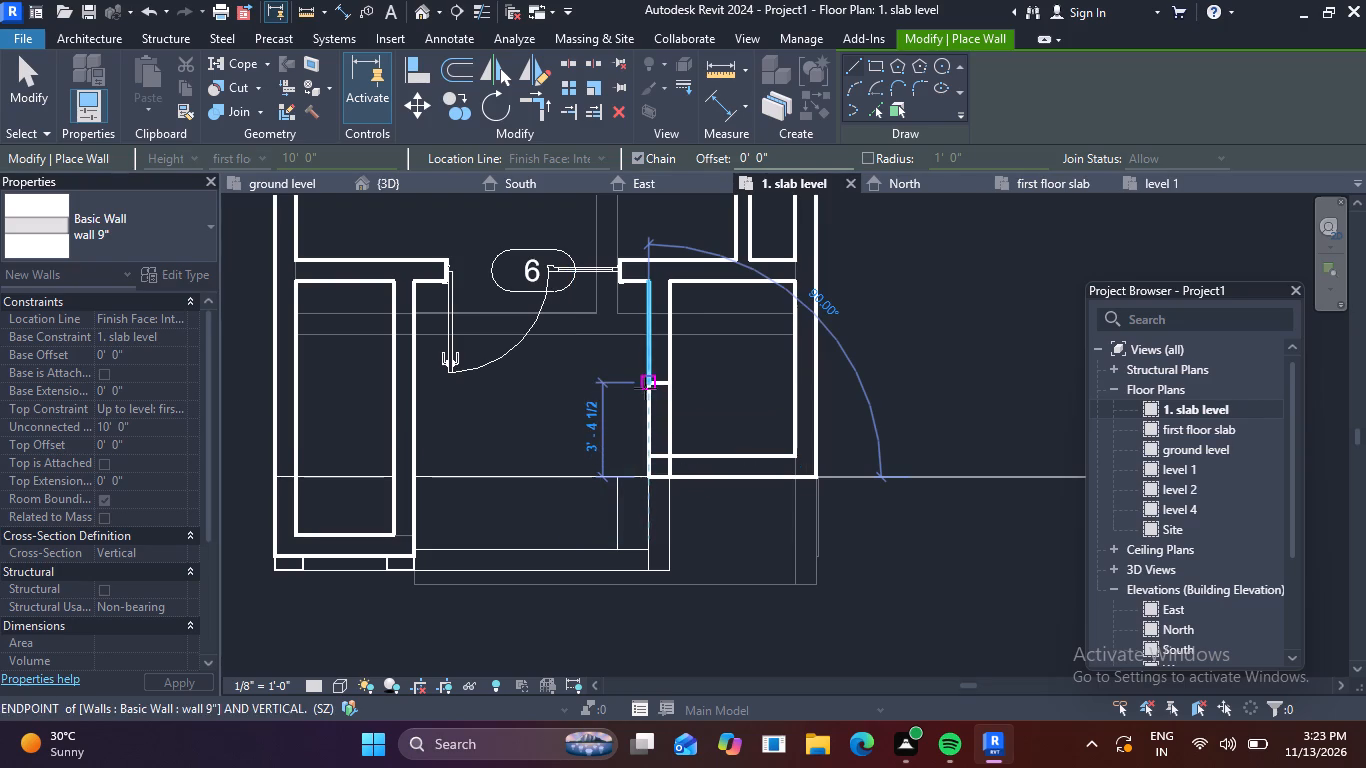
pyautogui.click(645, 388)
pyautogui.press('Escape')
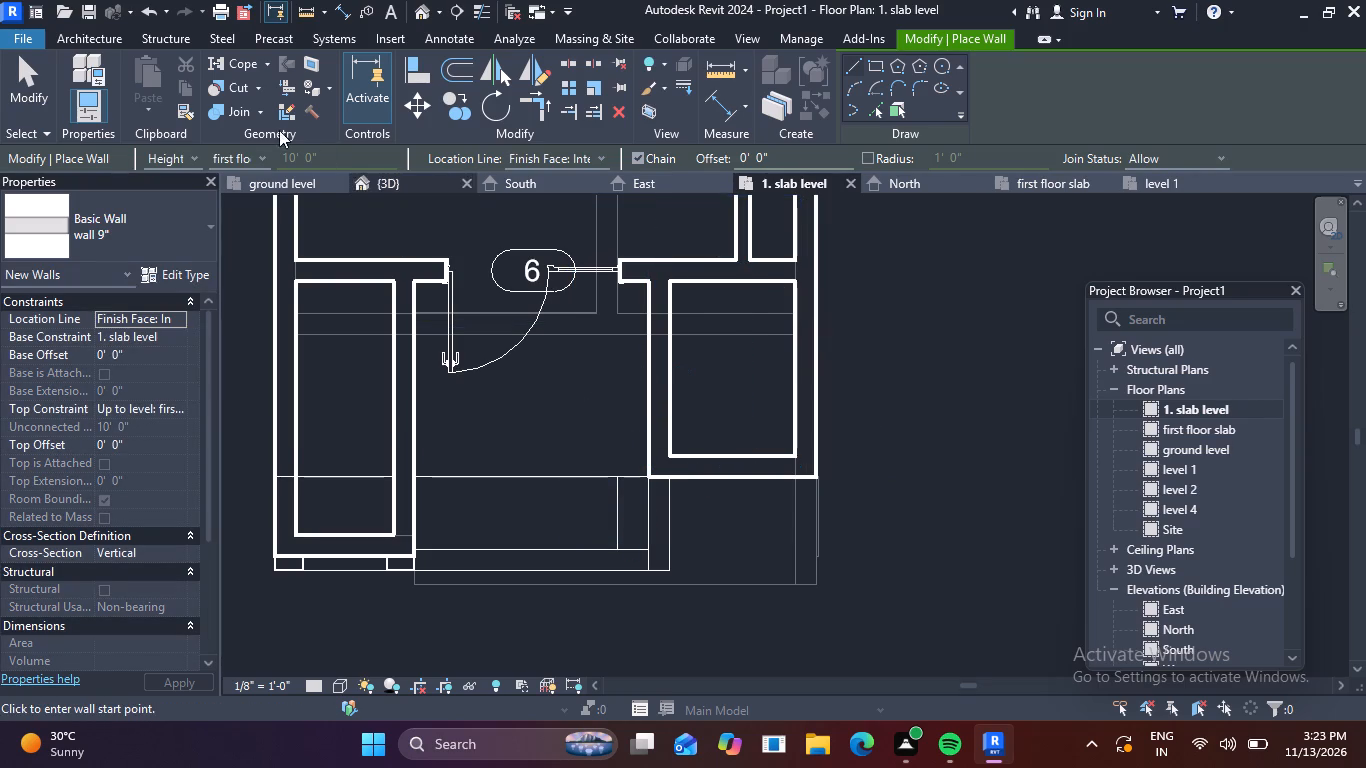
pyautogui.click(368, 191)
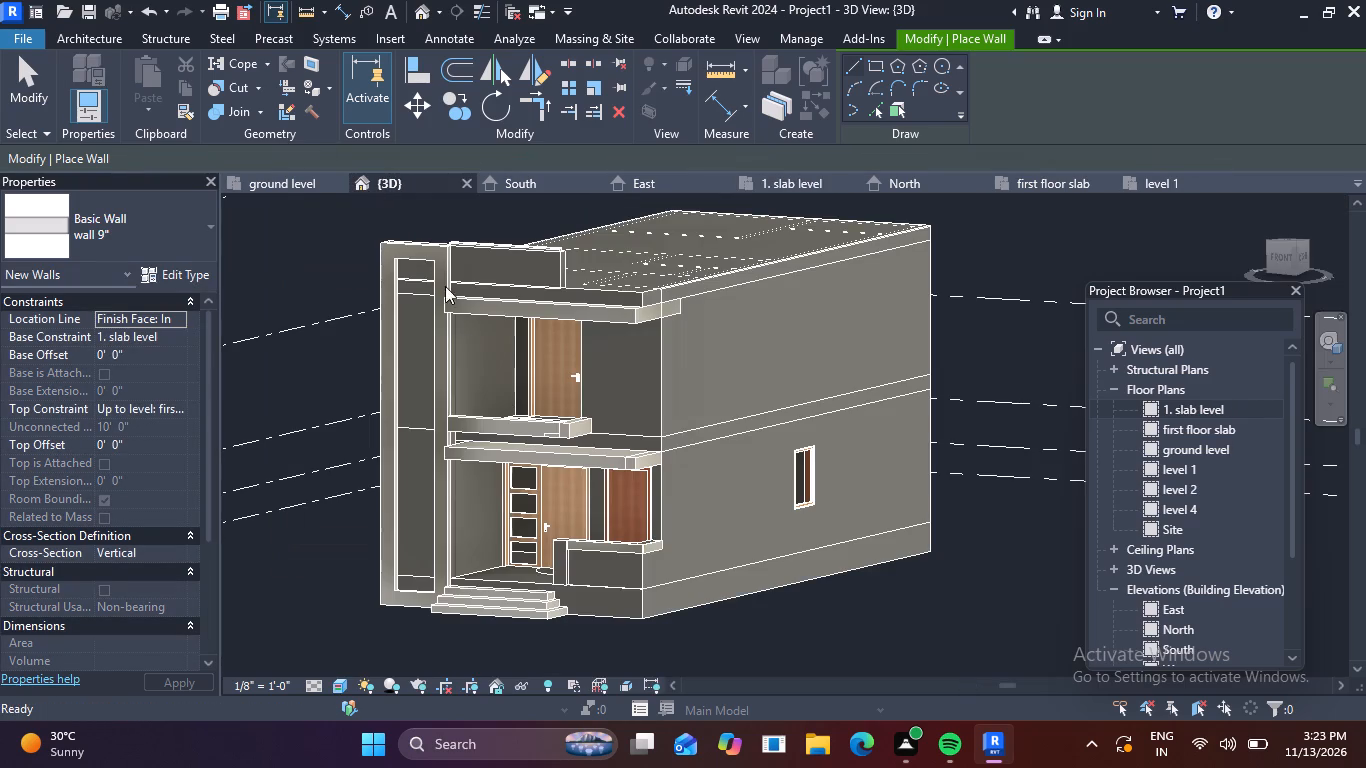
pyautogui.scroll(5, 684, 442)
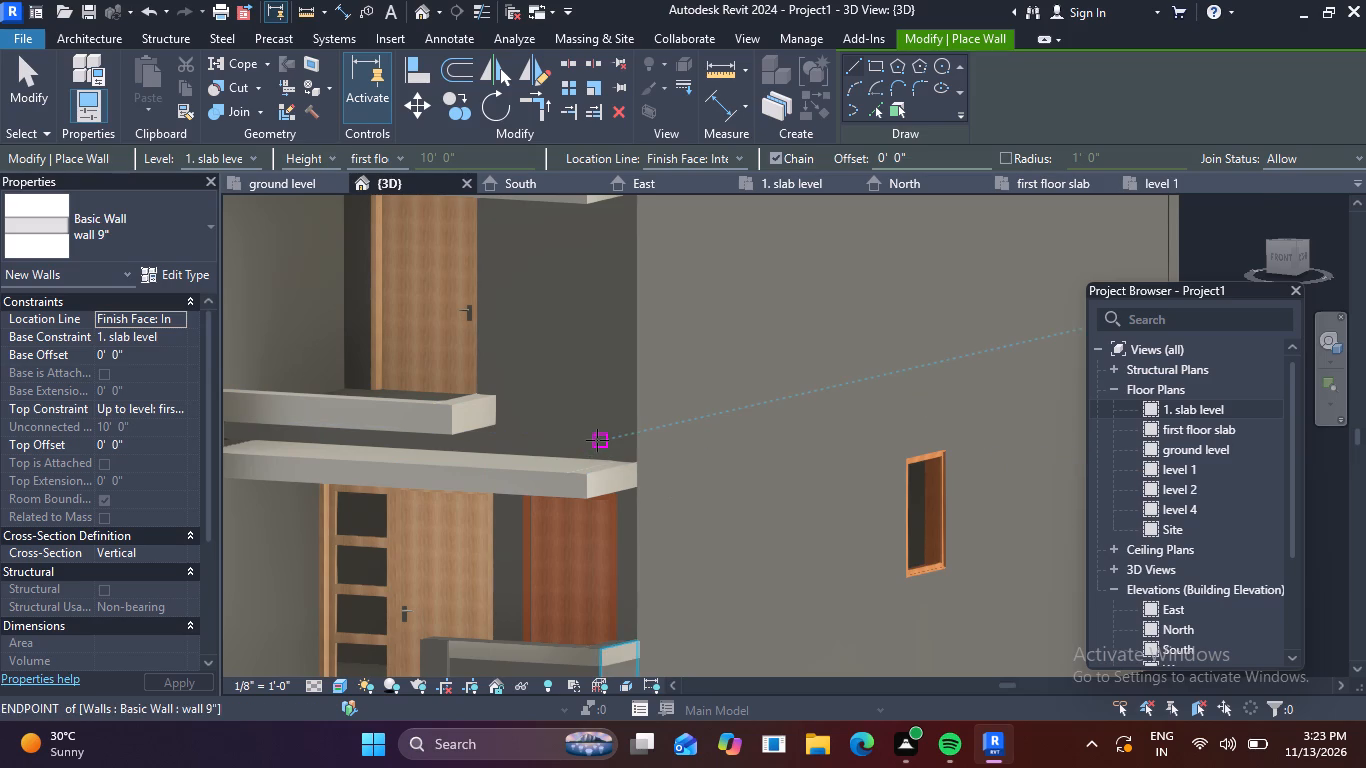
pyautogui.scroll(1, 597, 440)
pyautogui.scroll(-3, 714, 430)
pyautogui.press('Escape')
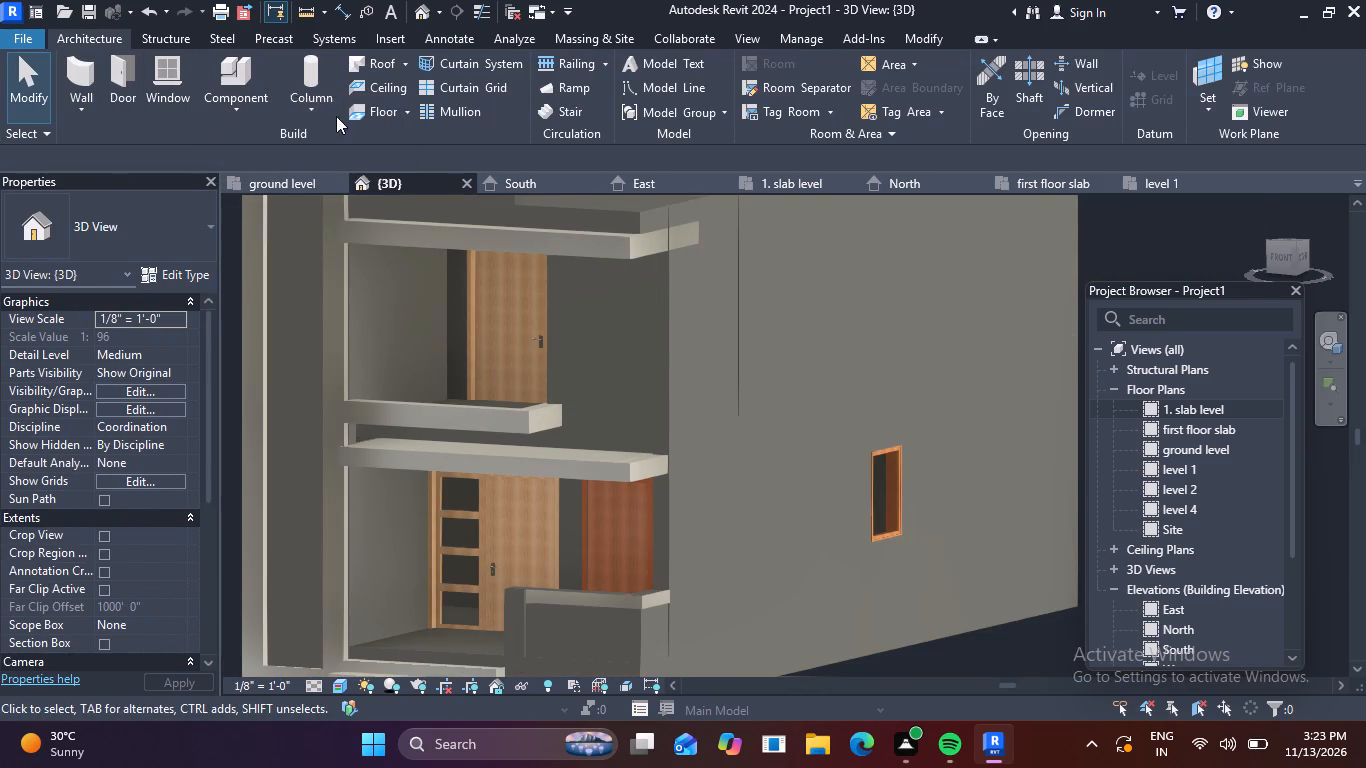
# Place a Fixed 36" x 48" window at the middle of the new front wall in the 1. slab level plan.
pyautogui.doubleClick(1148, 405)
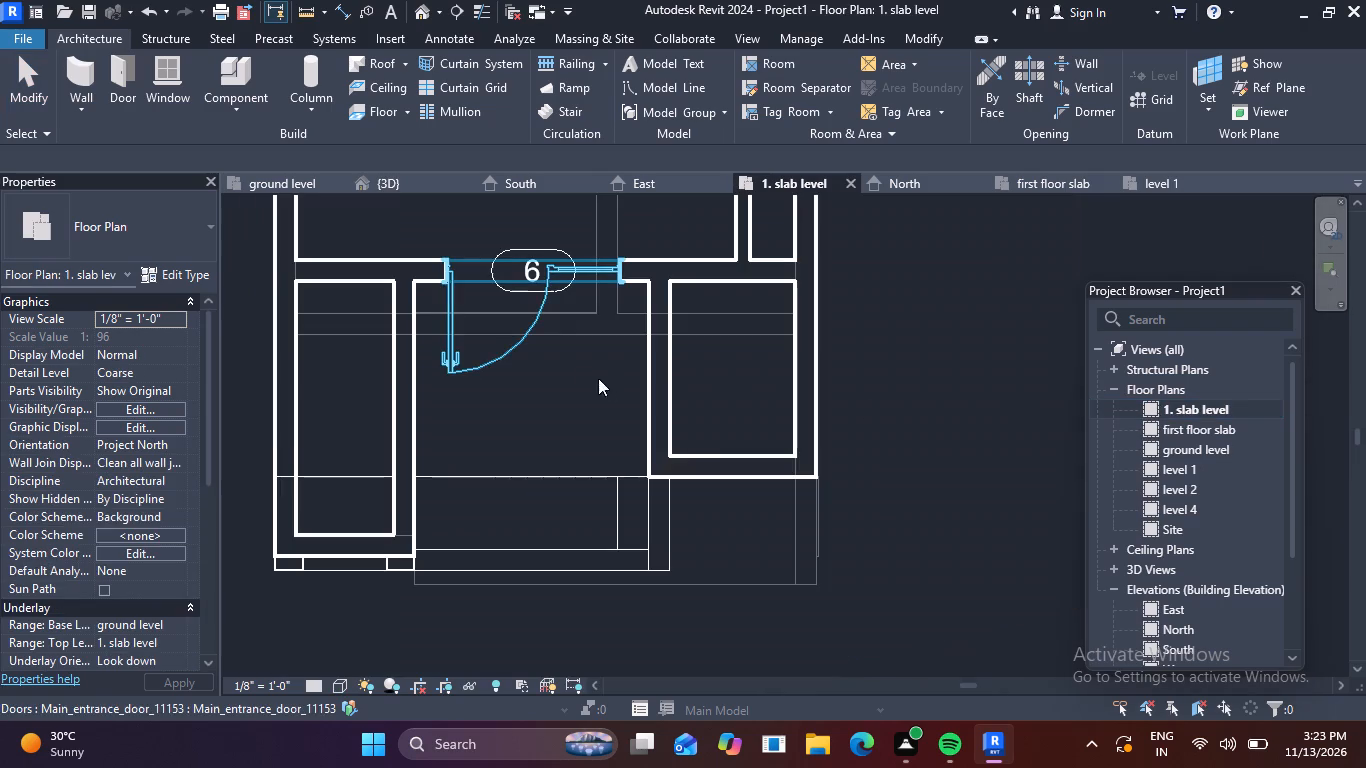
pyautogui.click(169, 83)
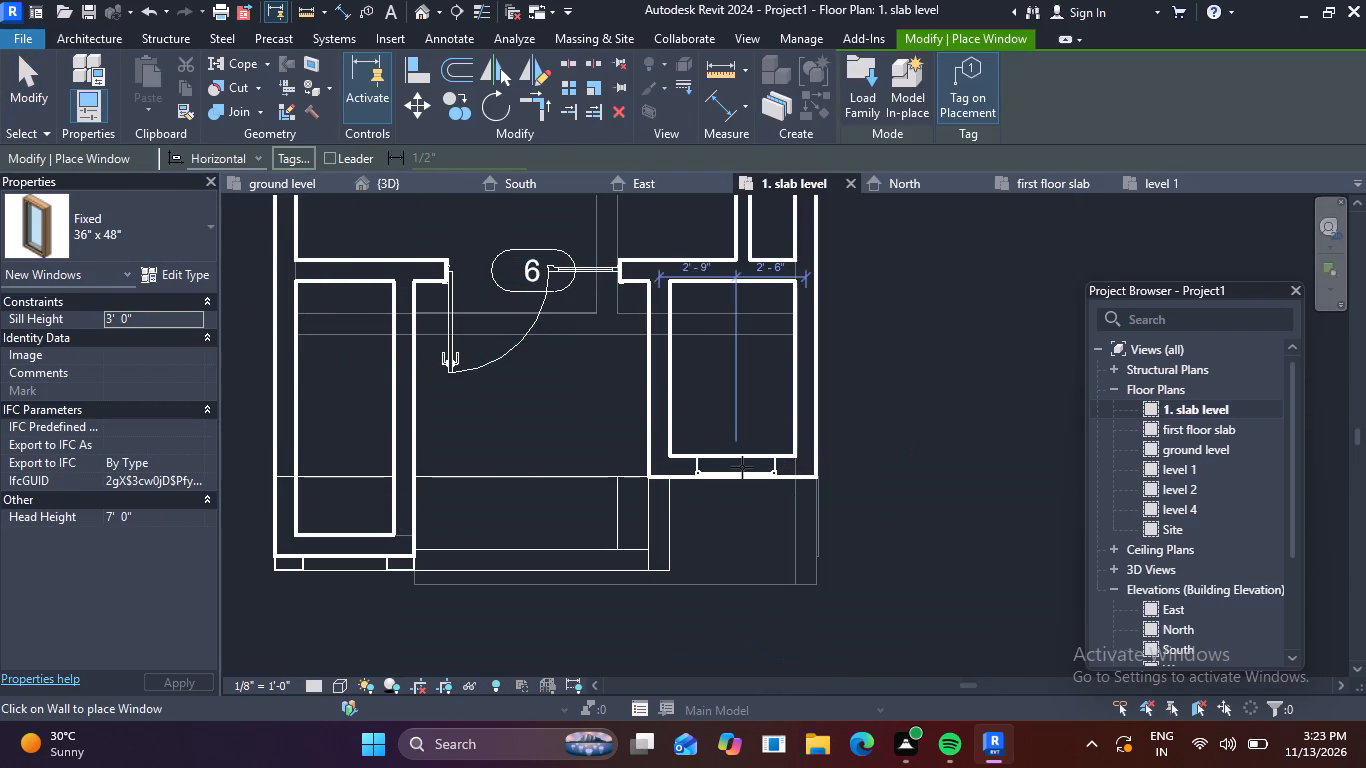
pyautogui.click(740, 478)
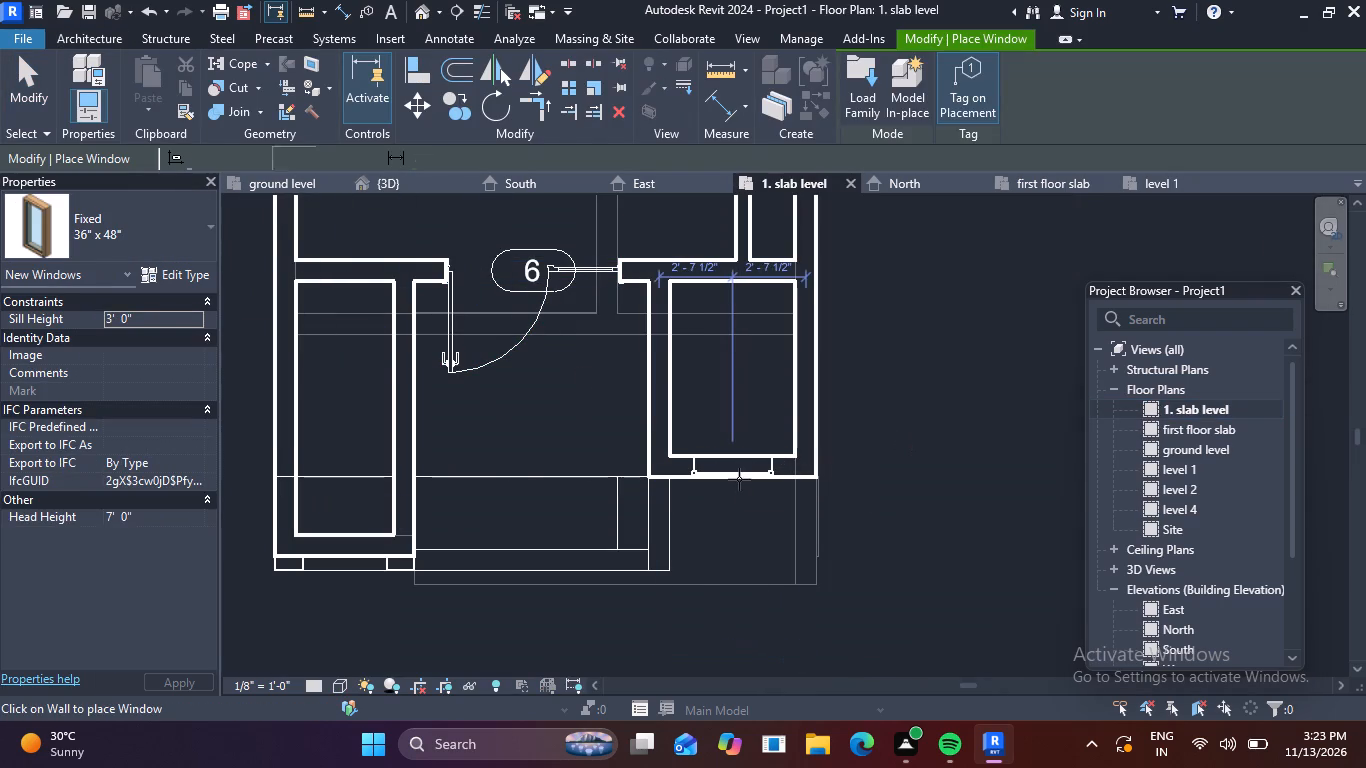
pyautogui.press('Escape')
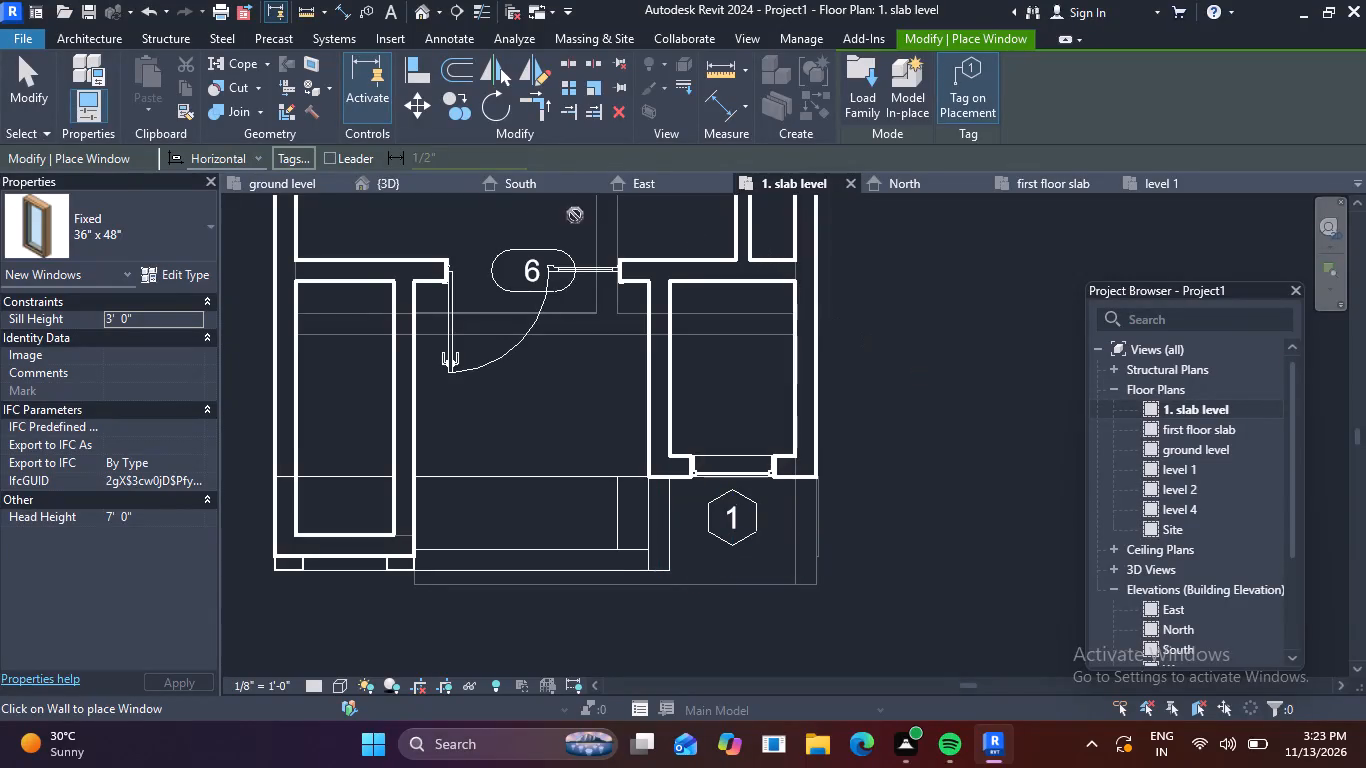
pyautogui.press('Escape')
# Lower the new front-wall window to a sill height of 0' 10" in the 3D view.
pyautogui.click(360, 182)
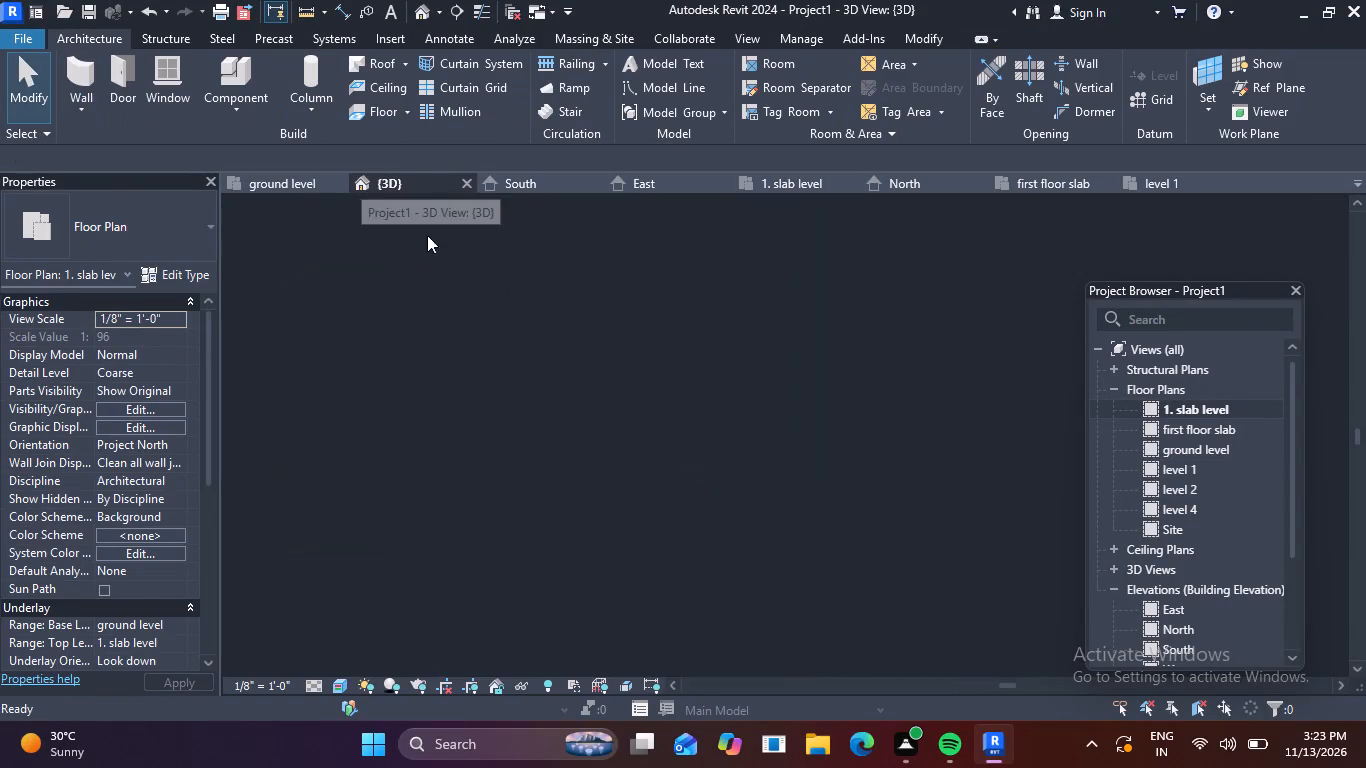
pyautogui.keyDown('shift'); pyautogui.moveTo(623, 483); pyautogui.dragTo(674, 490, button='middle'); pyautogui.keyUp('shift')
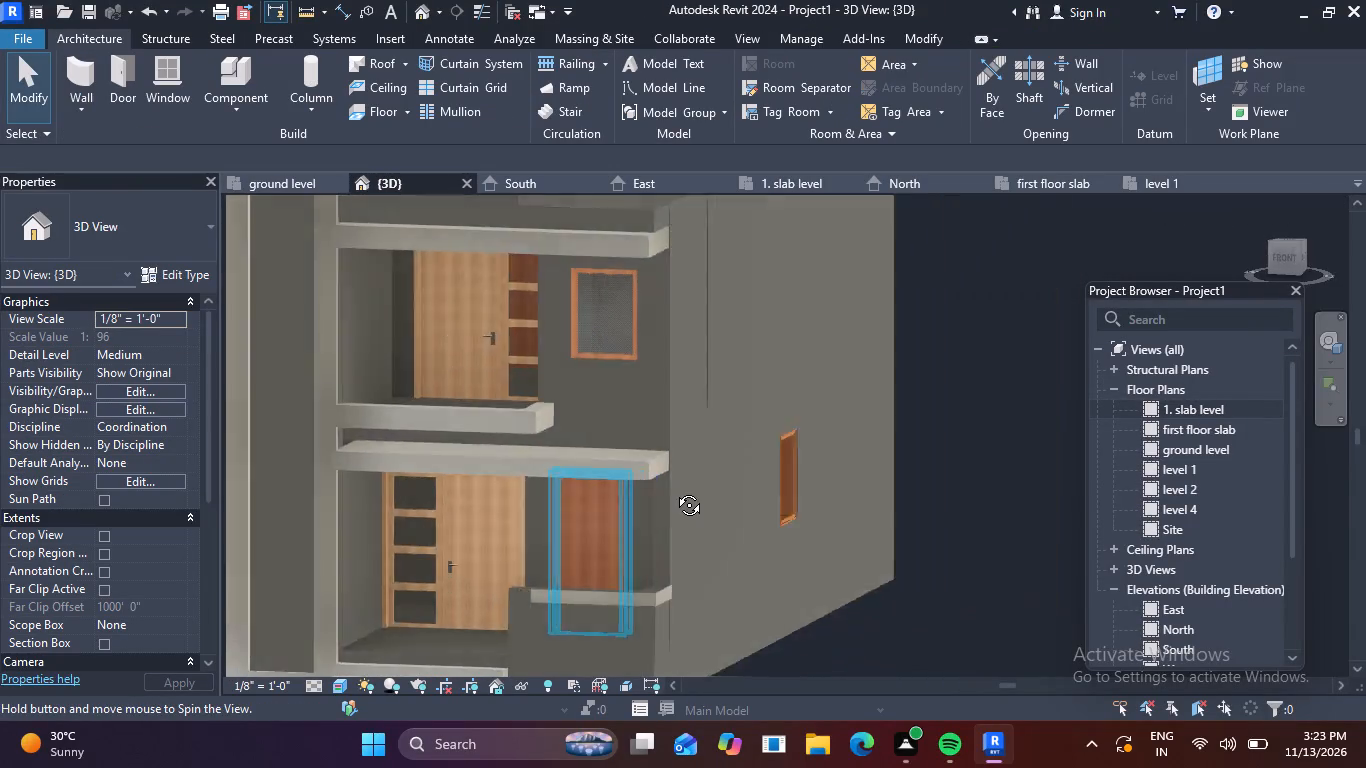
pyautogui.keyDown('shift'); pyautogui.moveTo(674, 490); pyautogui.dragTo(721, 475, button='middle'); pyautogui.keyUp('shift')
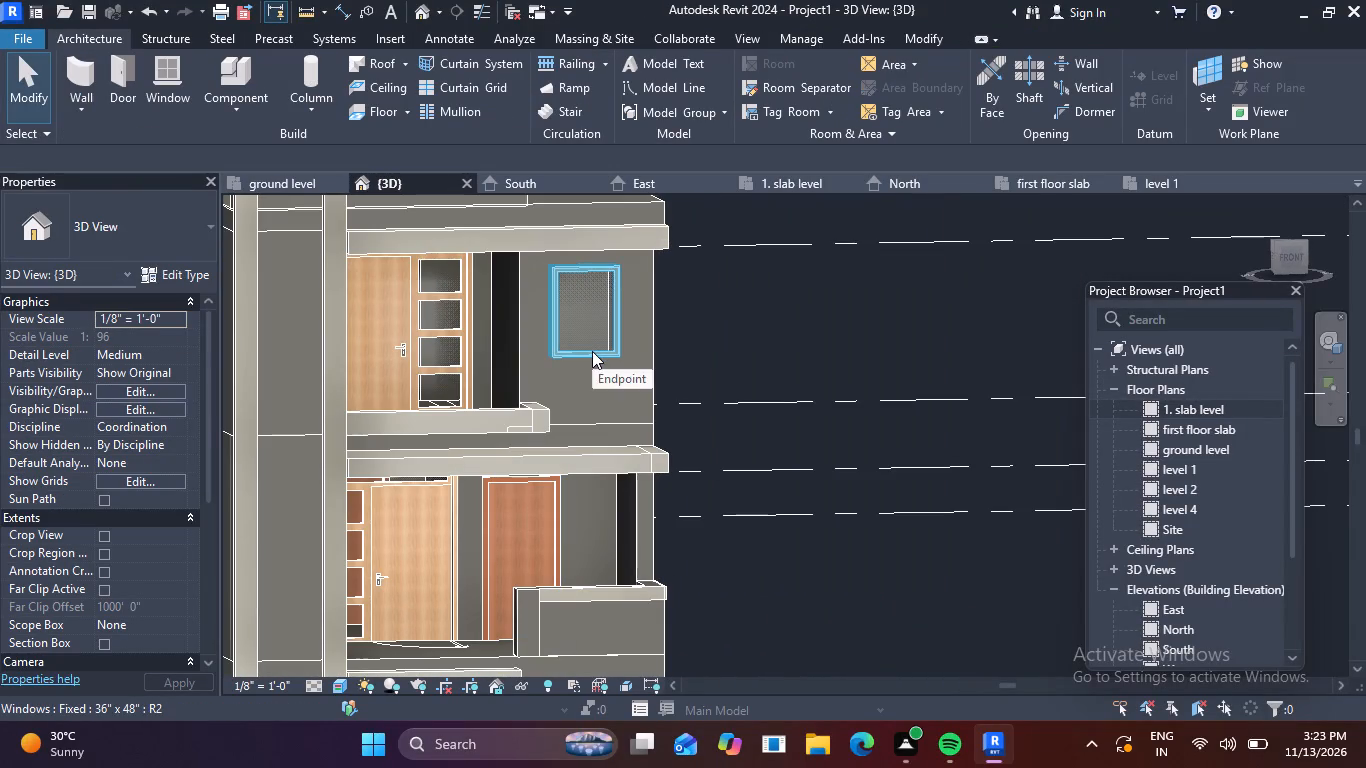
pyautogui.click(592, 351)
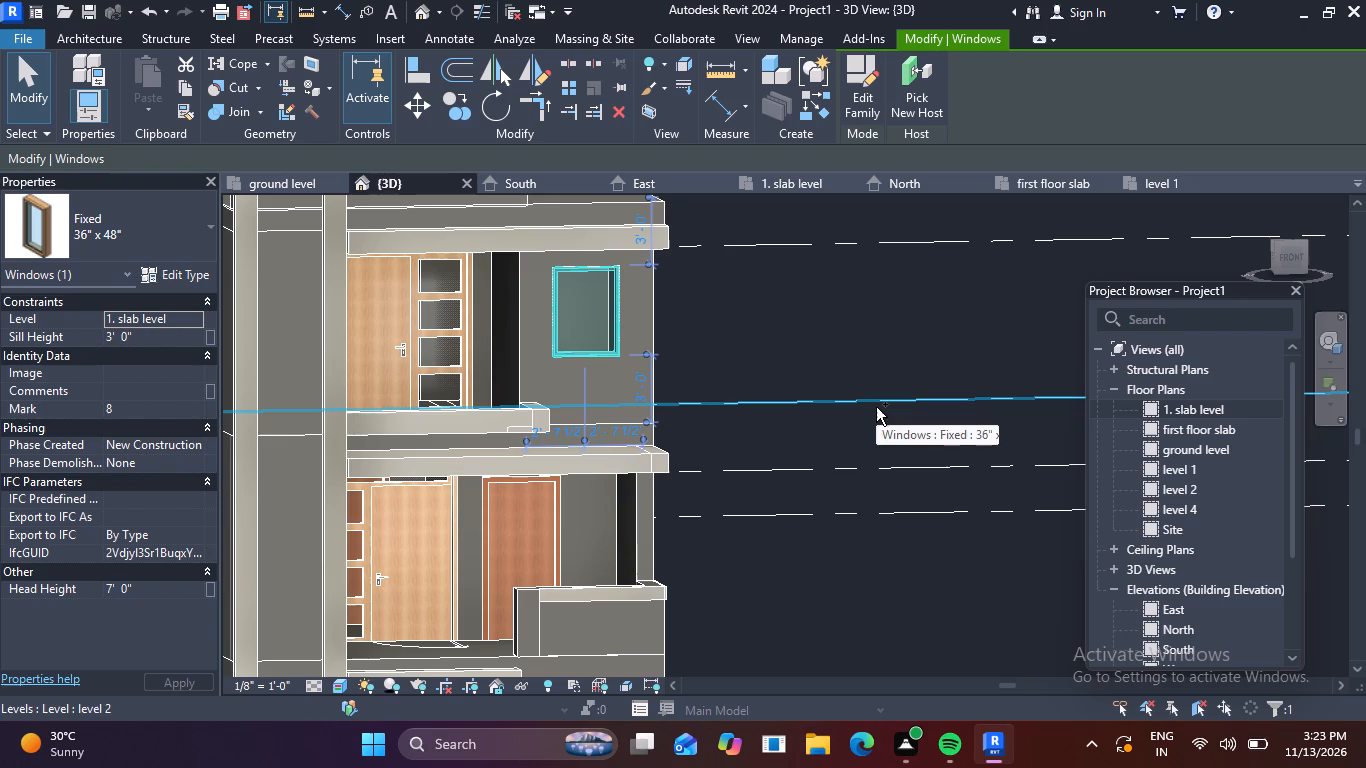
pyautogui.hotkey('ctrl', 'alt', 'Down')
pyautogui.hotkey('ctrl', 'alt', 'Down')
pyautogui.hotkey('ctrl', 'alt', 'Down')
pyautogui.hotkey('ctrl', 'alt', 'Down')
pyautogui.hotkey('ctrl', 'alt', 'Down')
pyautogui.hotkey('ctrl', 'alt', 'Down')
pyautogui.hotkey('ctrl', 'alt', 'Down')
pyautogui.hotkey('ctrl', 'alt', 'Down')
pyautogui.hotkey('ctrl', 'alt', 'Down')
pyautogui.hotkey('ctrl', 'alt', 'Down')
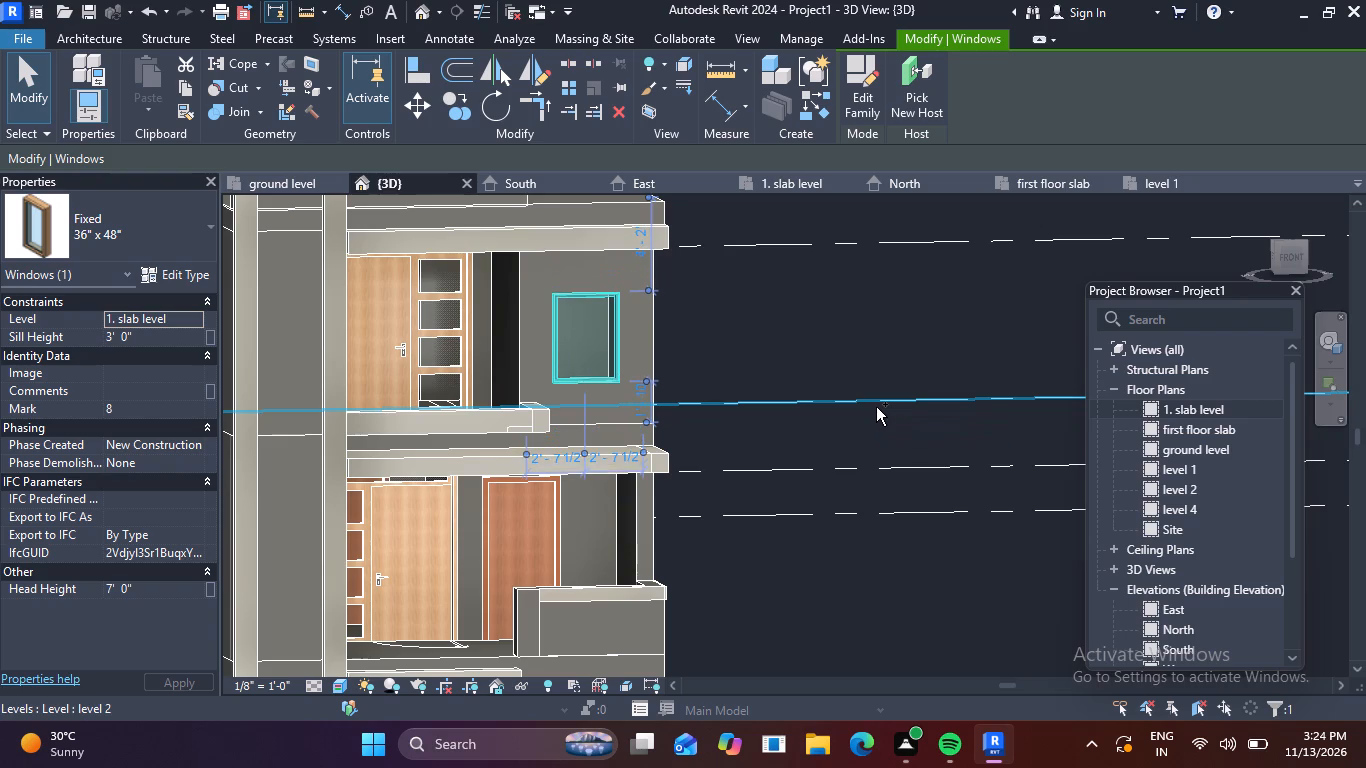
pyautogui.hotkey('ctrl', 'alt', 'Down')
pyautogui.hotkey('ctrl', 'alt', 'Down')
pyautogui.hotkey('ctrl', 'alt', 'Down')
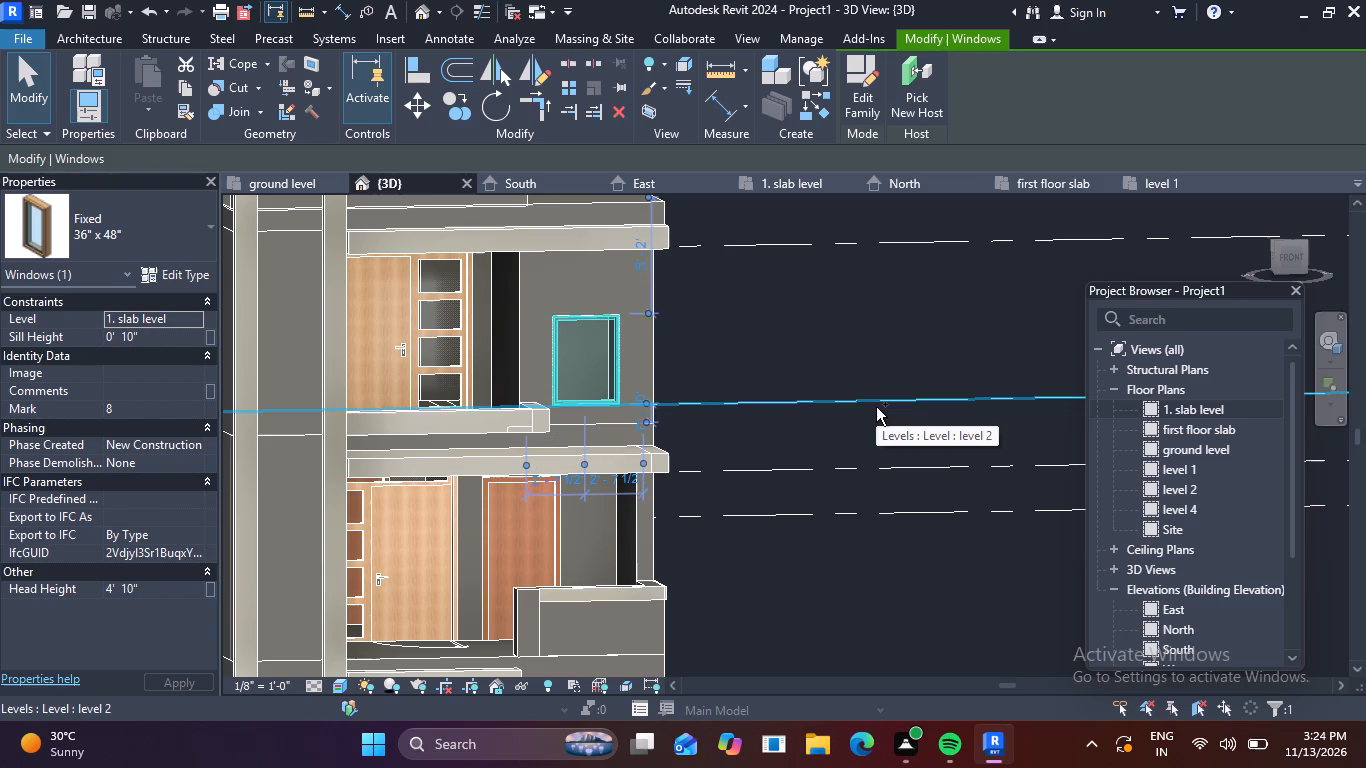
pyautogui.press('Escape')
# Examine the front facade and the lowered window beside the balcony from several angles in 3D.
pyautogui.scroll(-4, 767, 312)
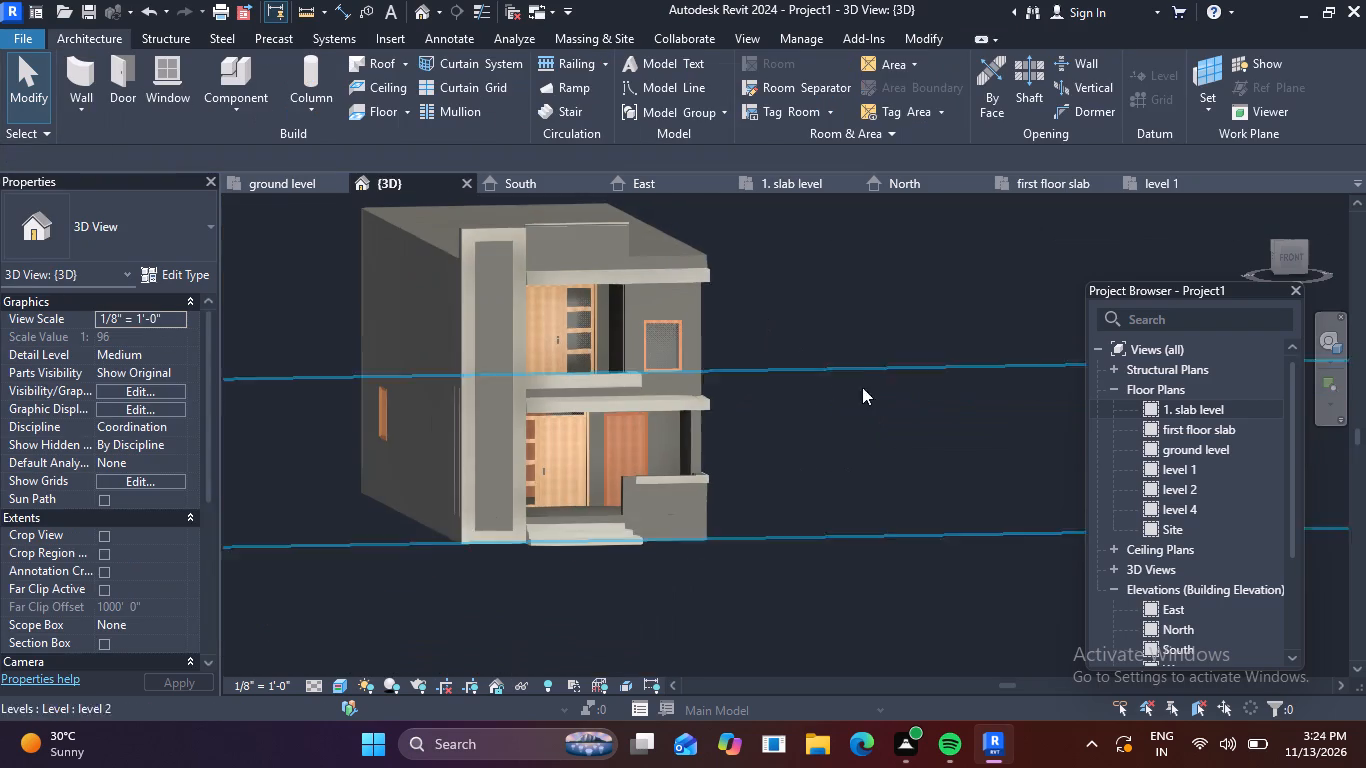
pyautogui.keyDown('shift'); pyautogui.moveTo(881, 424); pyautogui.dragTo(787, 484, button='middle'); pyautogui.keyUp('shift')
pyautogui.scroll(3, 638, 353)
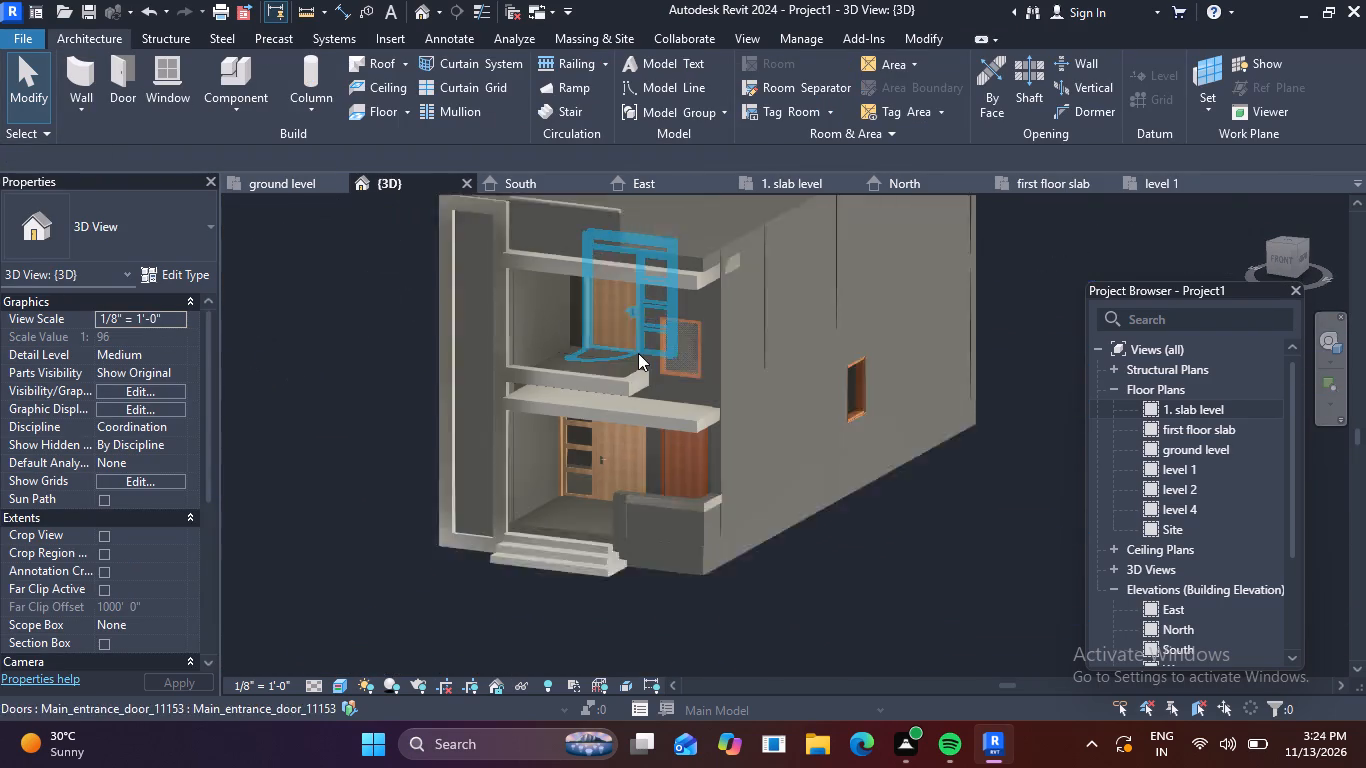
pyautogui.scroll(2, 638, 353)
pyautogui.keyDown('shift'); pyautogui.moveTo(858, 498); pyautogui.dragTo(889, 469, button='middle'); pyautogui.keyUp('shift')
pyautogui.keyDown('shift'); pyautogui.scroll(1, 858, 498); pyautogui.keyUp('shift')
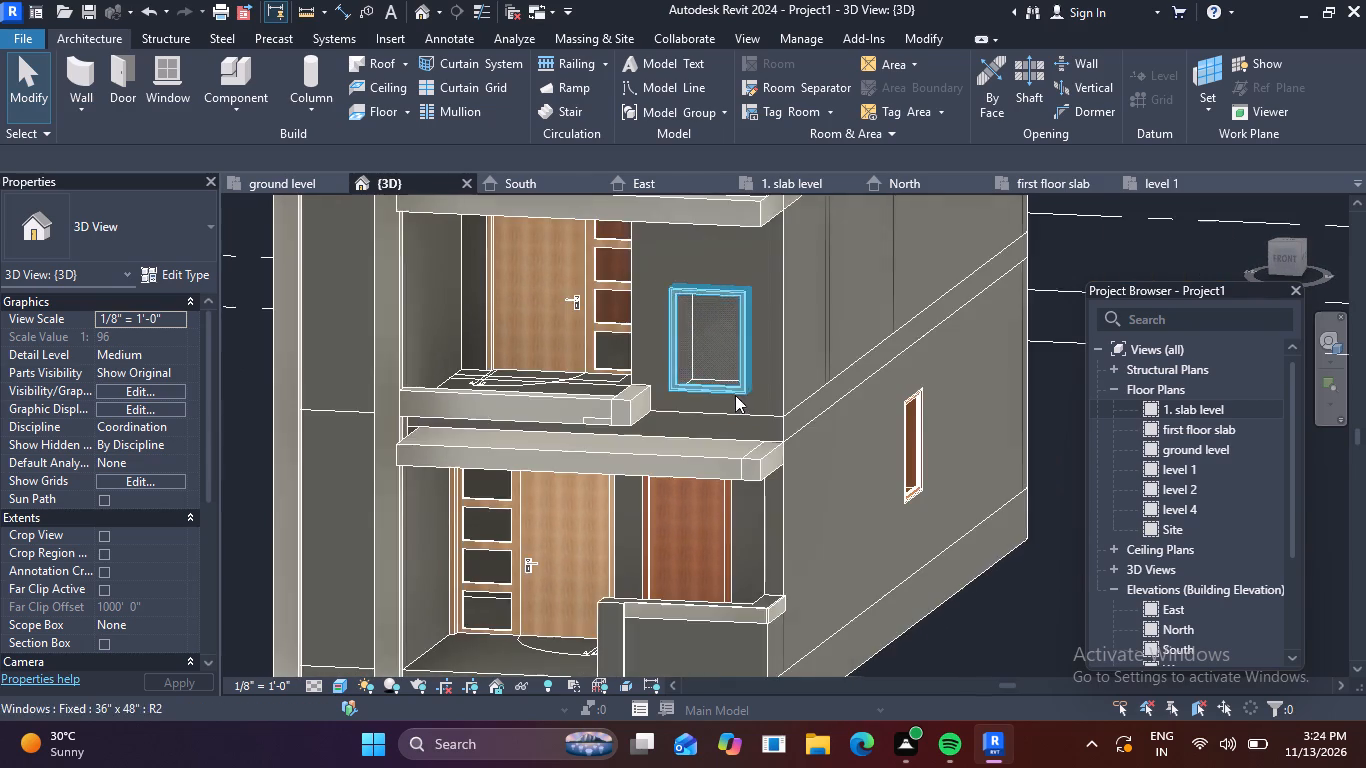
pyautogui.scroll(4, 732, 393)
pyautogui.keyDown('shift'); pyautogui.moveTo(947, 471); pyautogui.dragTo(971, 441, button='middle'); pyautogui.keyUp('shift')
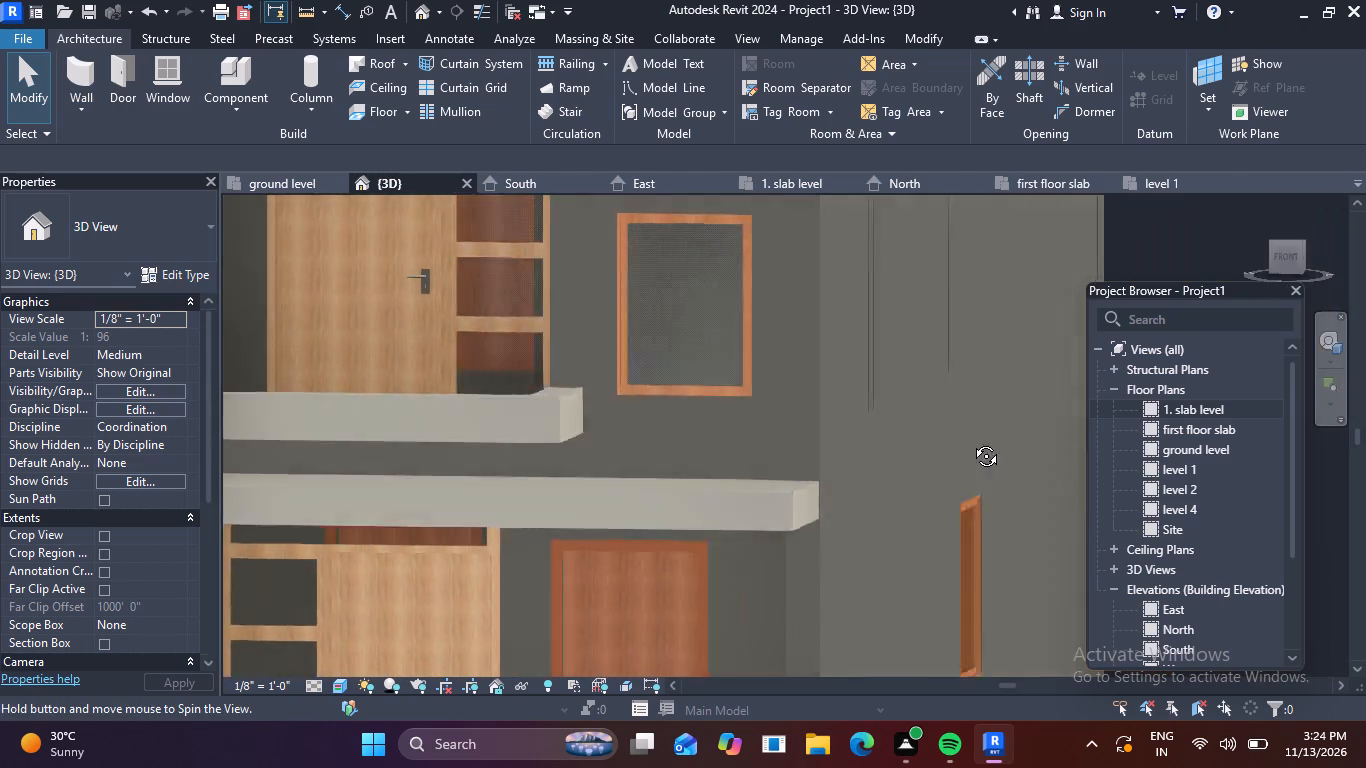
pyautogui.keyDown('shift'); pyautogui.moveTo(971, 441); pyautogui.dragTo(977, 444, button='middle'); pyautogui.keyUp('shift')
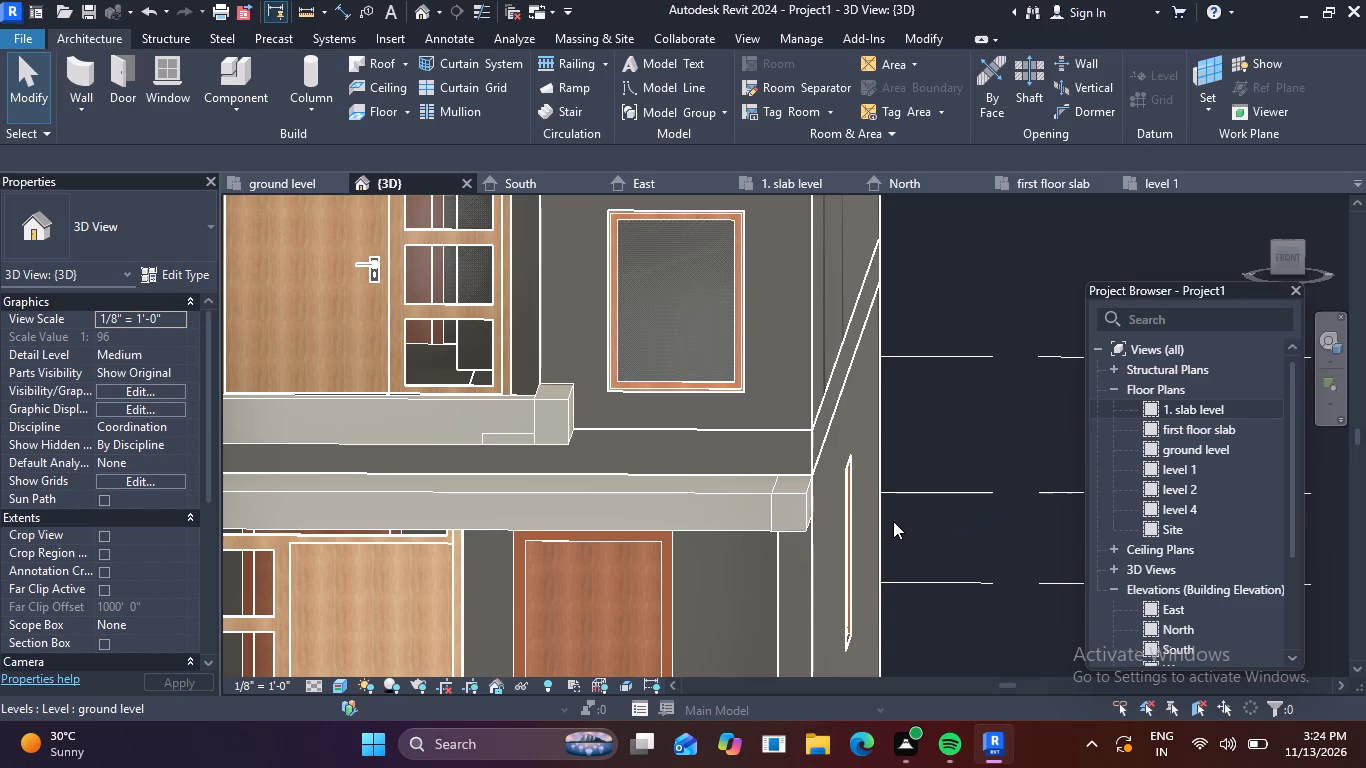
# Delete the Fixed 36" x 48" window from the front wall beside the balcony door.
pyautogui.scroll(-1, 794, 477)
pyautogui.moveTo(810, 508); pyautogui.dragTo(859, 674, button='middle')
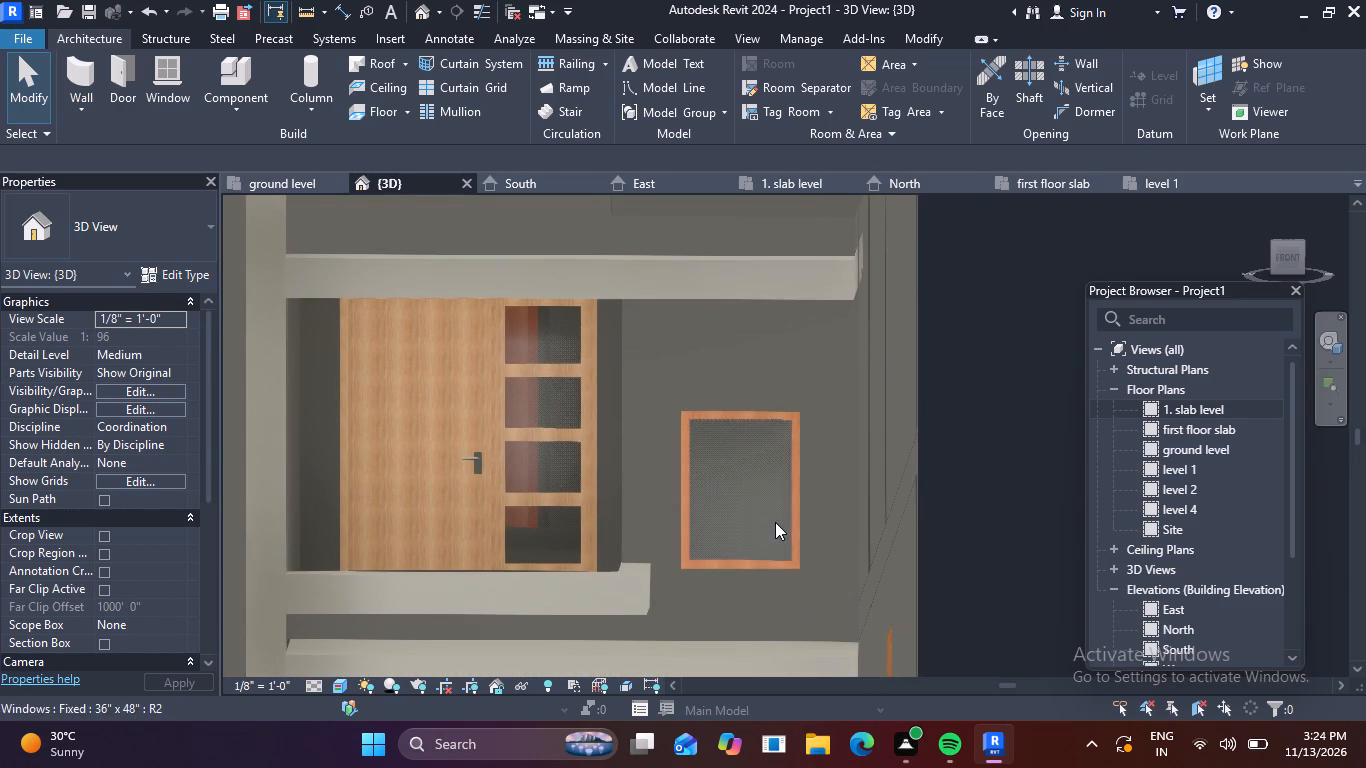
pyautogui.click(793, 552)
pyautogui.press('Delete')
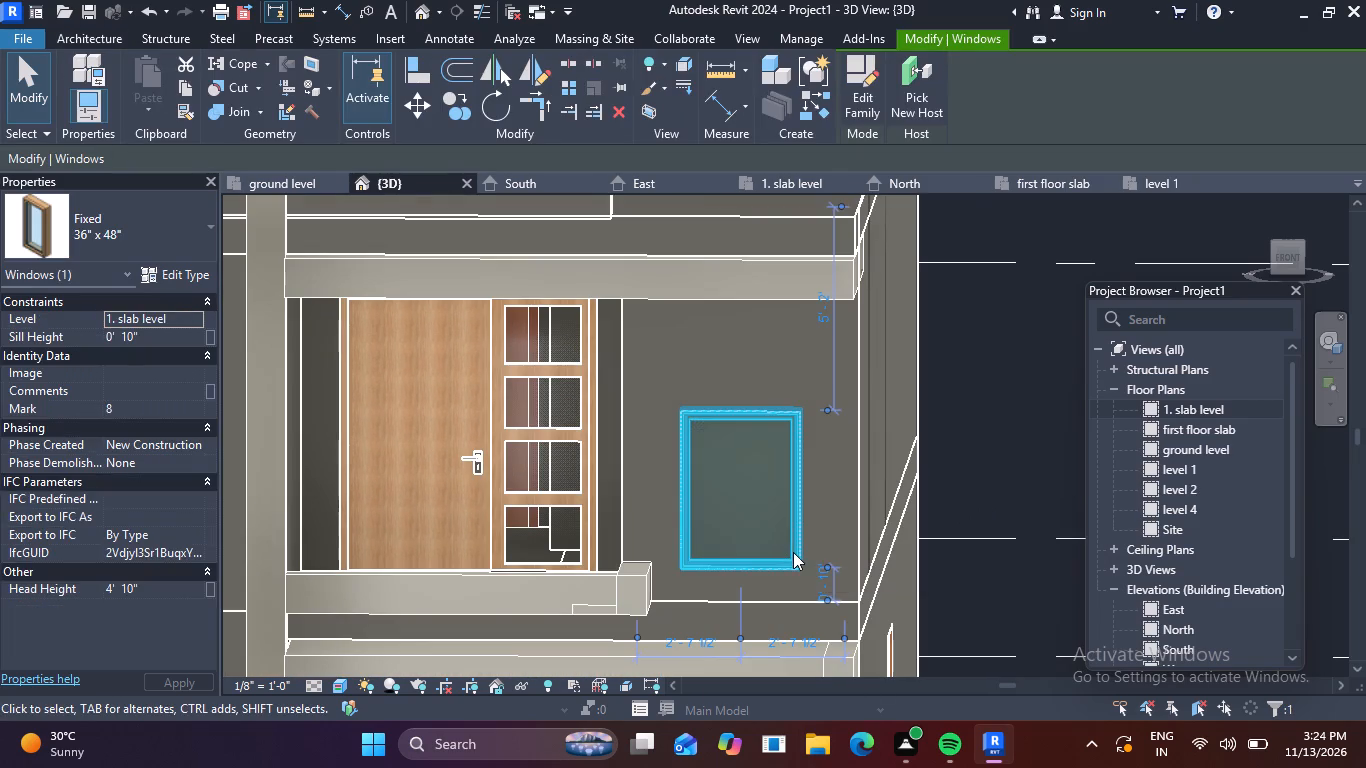
# Duplicate the Fixed 36" x 48" window type under a new name starting with 2'X.
pyautogui.doubleClick(162, 91)
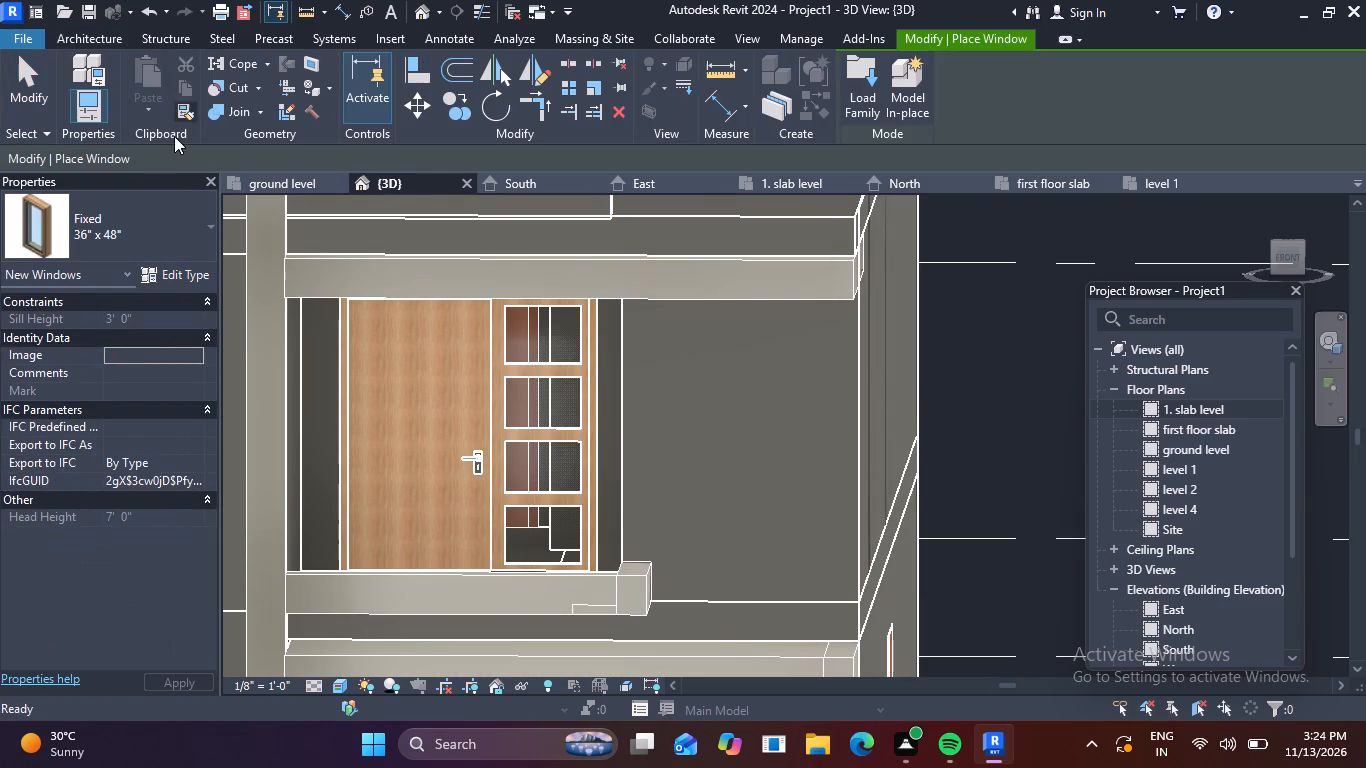
pyautogui.click(188, 280)
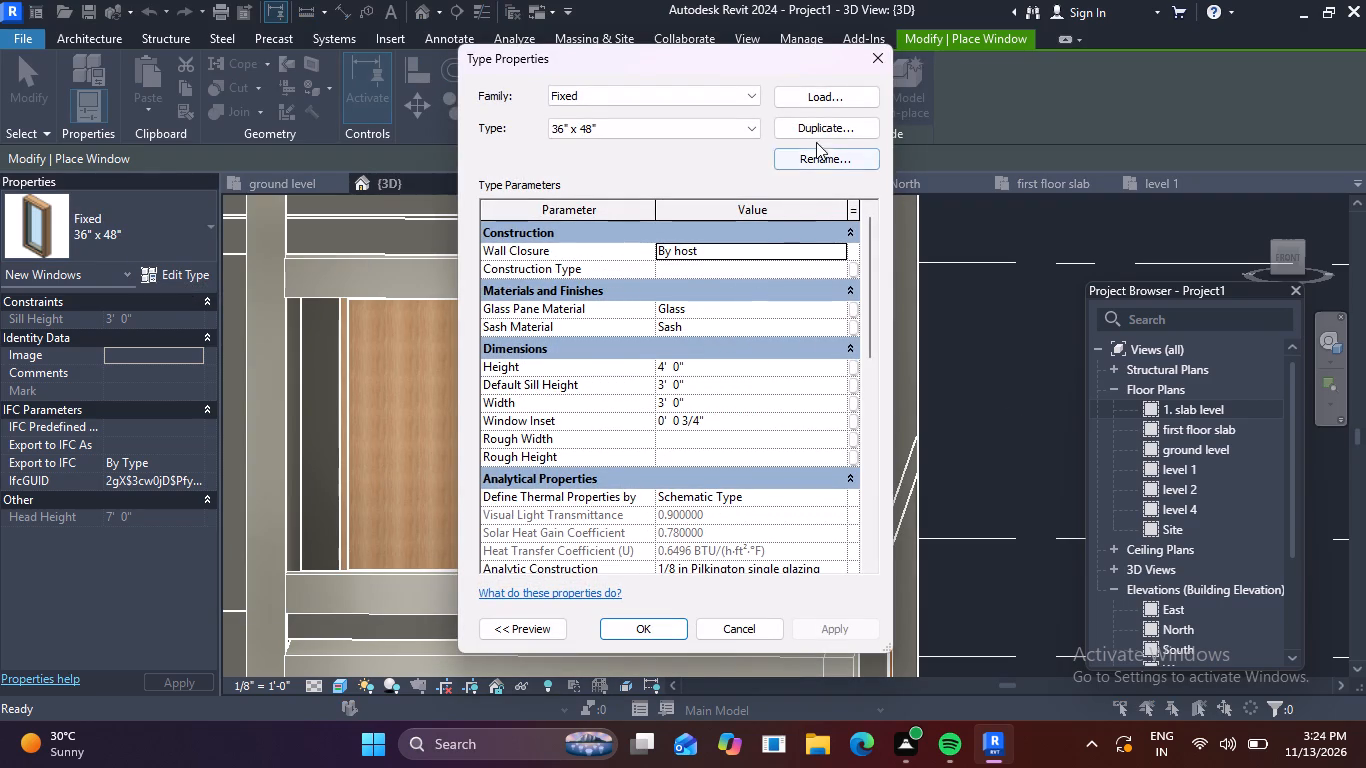
pyautogui.click(826, 124)
pyautogui.press('BackSpace')
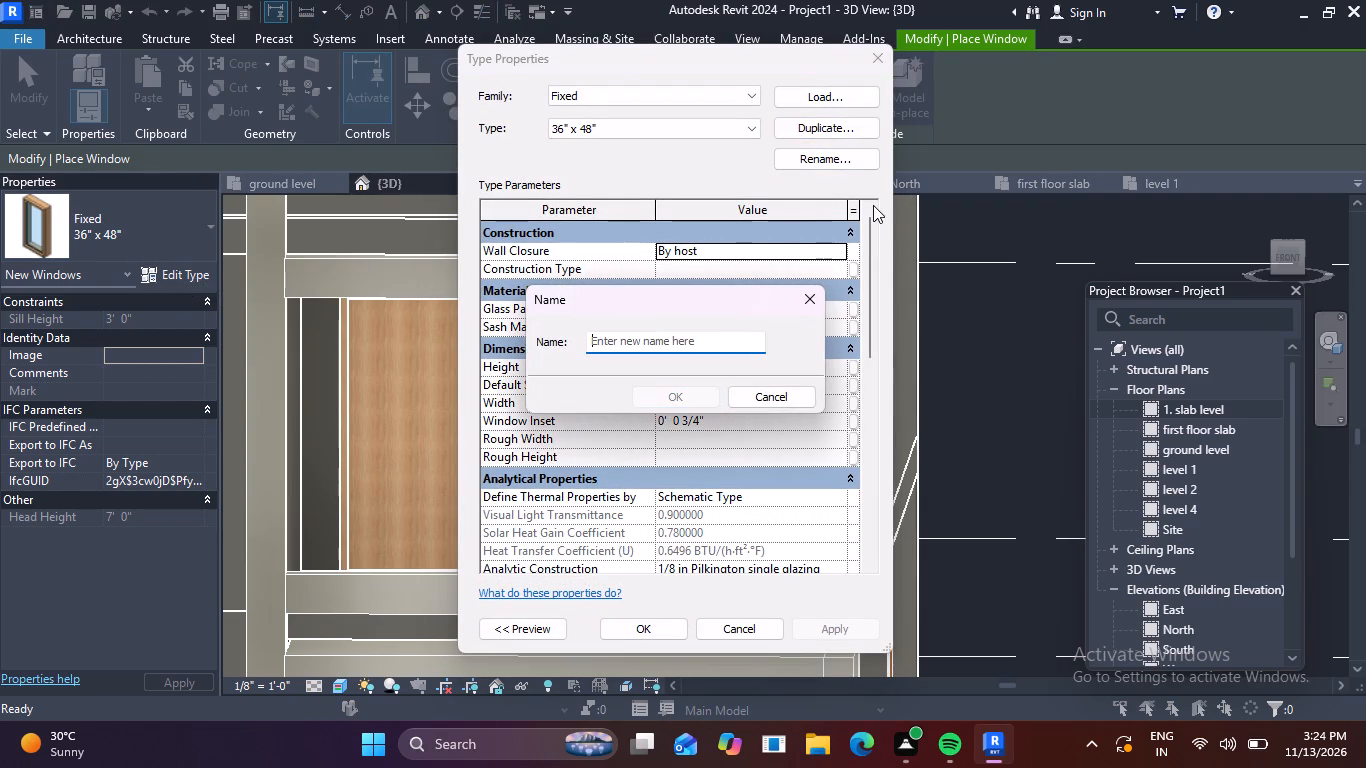
pyautogui.write("2'")
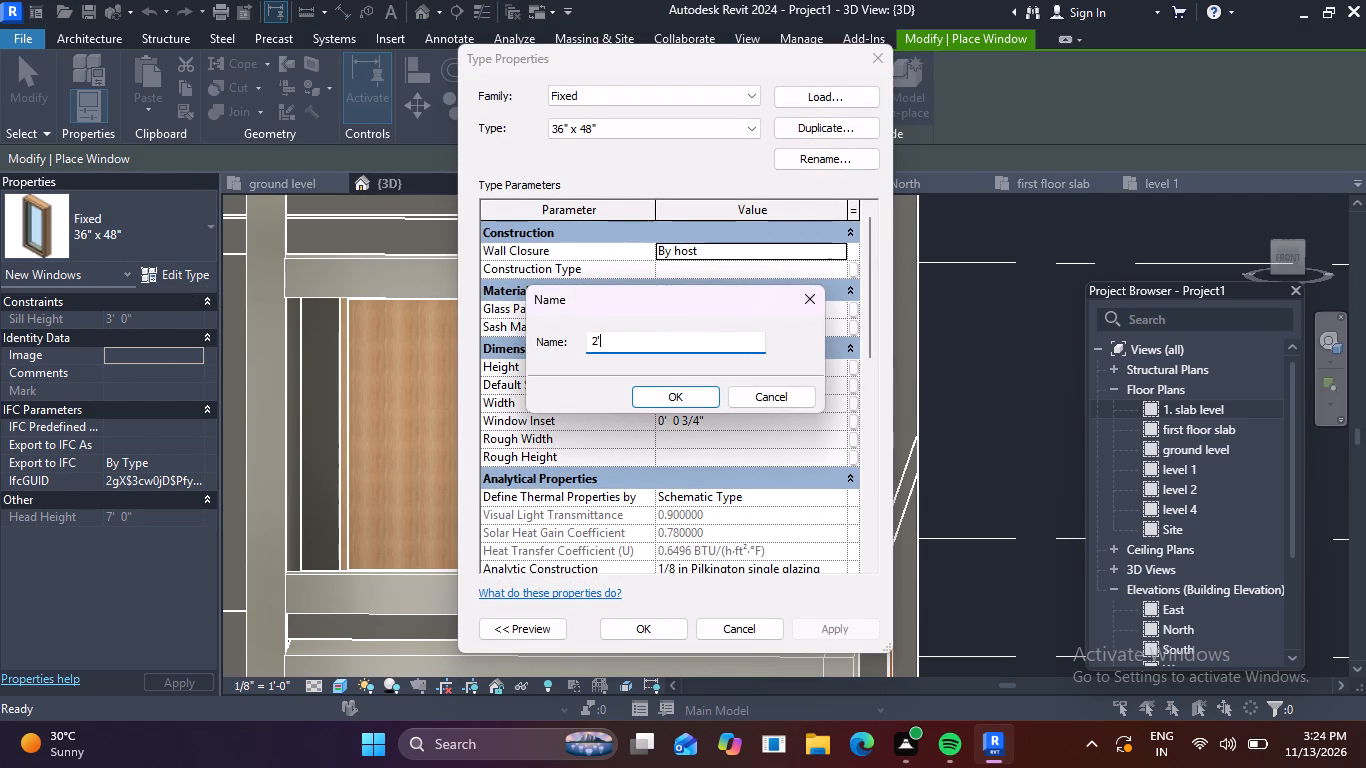
pyautogui.hotkey('shift', '"')
pyautogui.press('BackSpace')
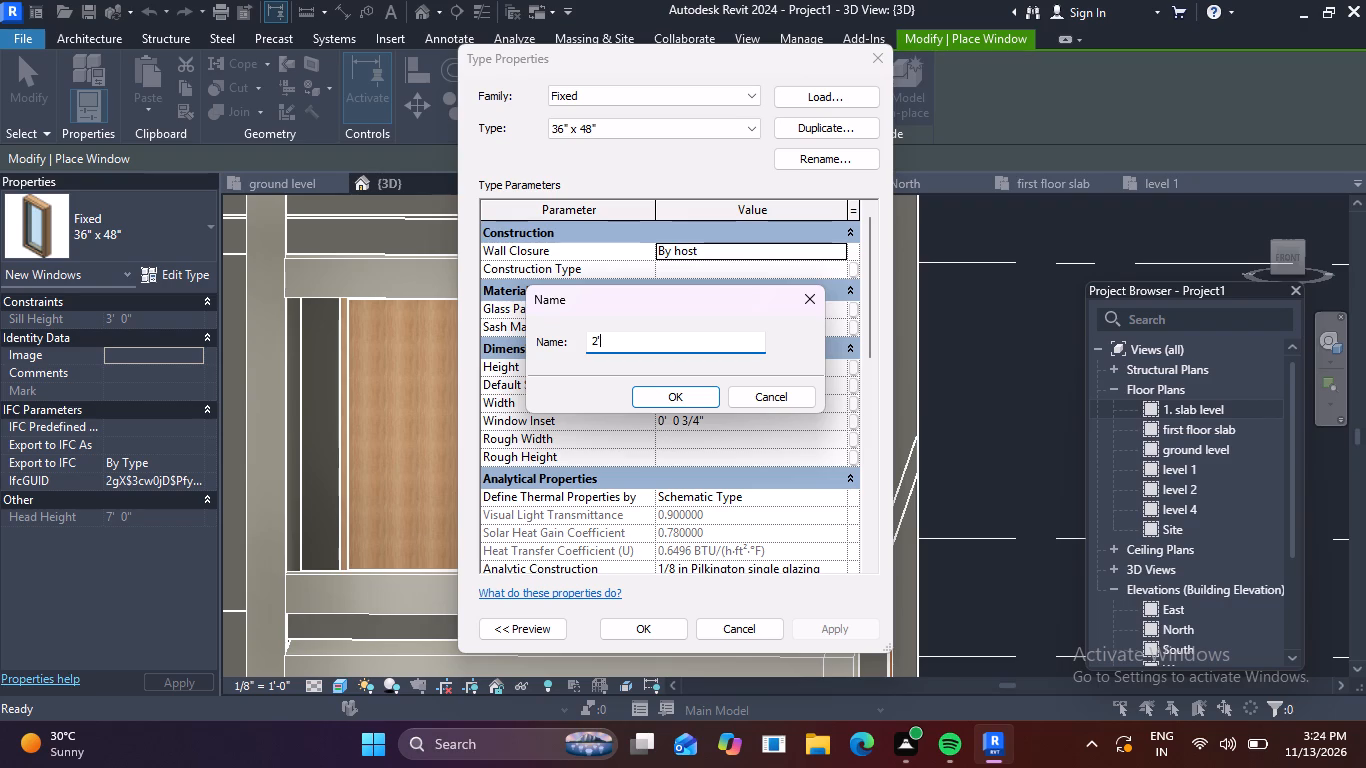
pyautogui.press('x')
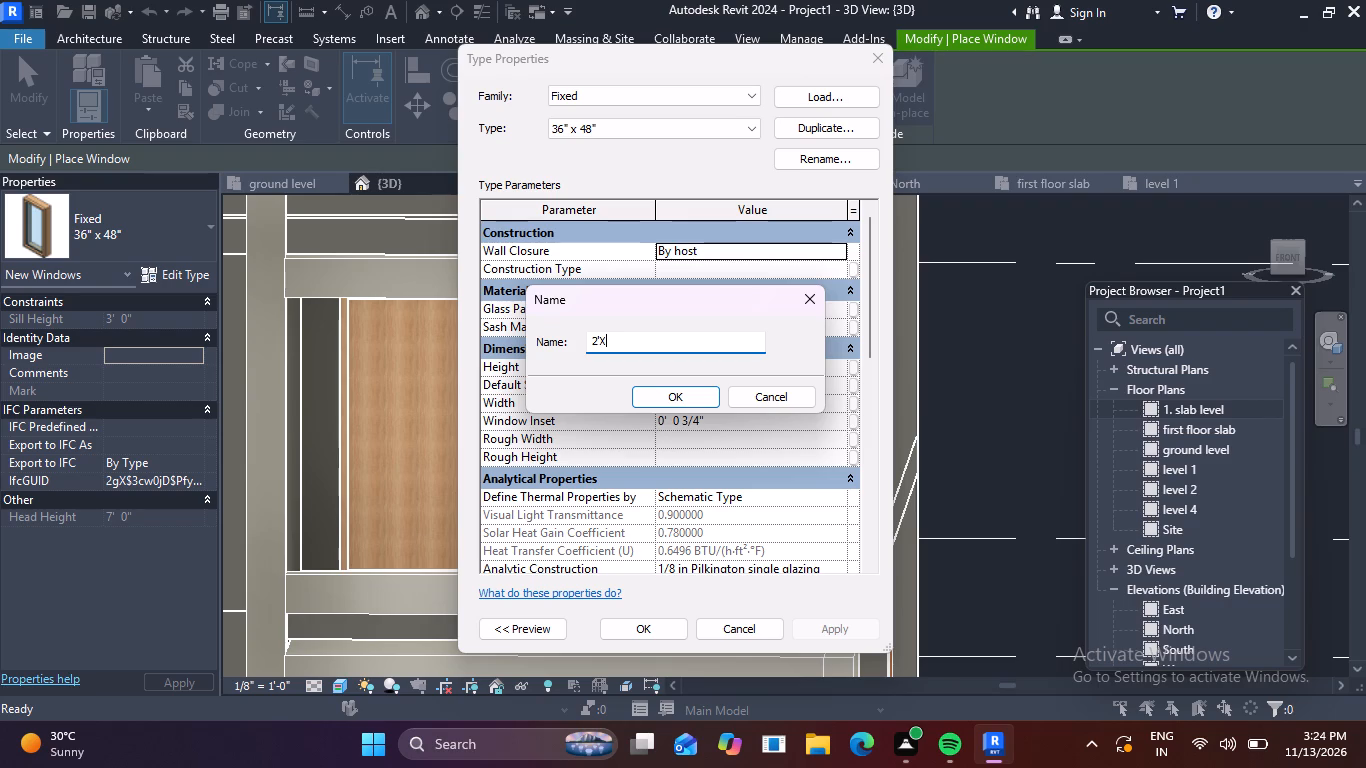